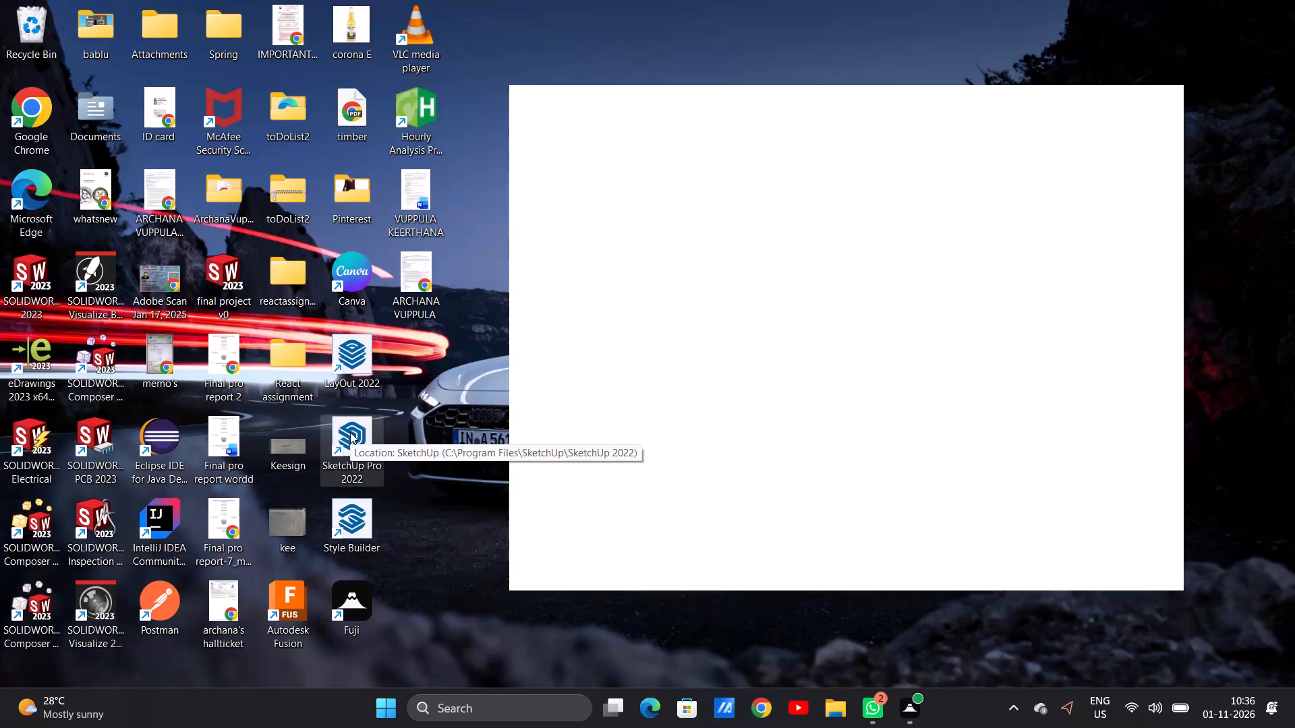
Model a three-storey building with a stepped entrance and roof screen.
Launch SketchUp Pro 2022 from the desktop.
double_click(350, 432)
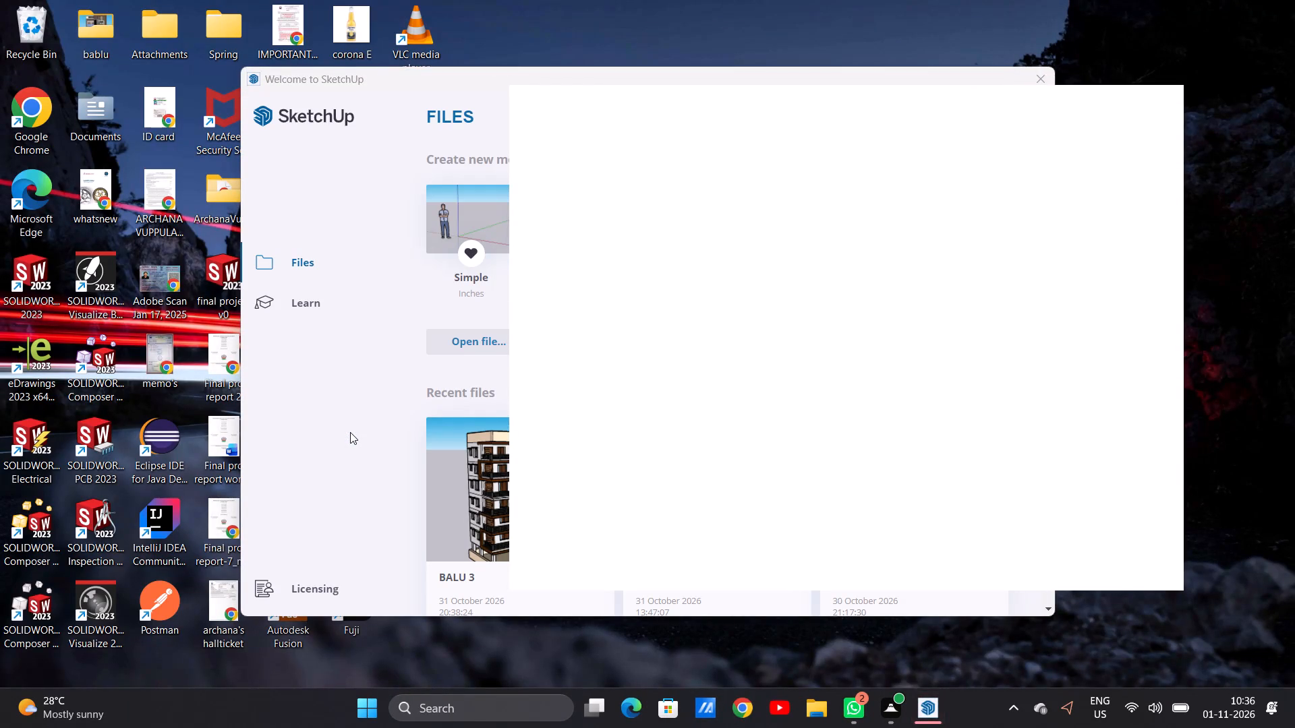
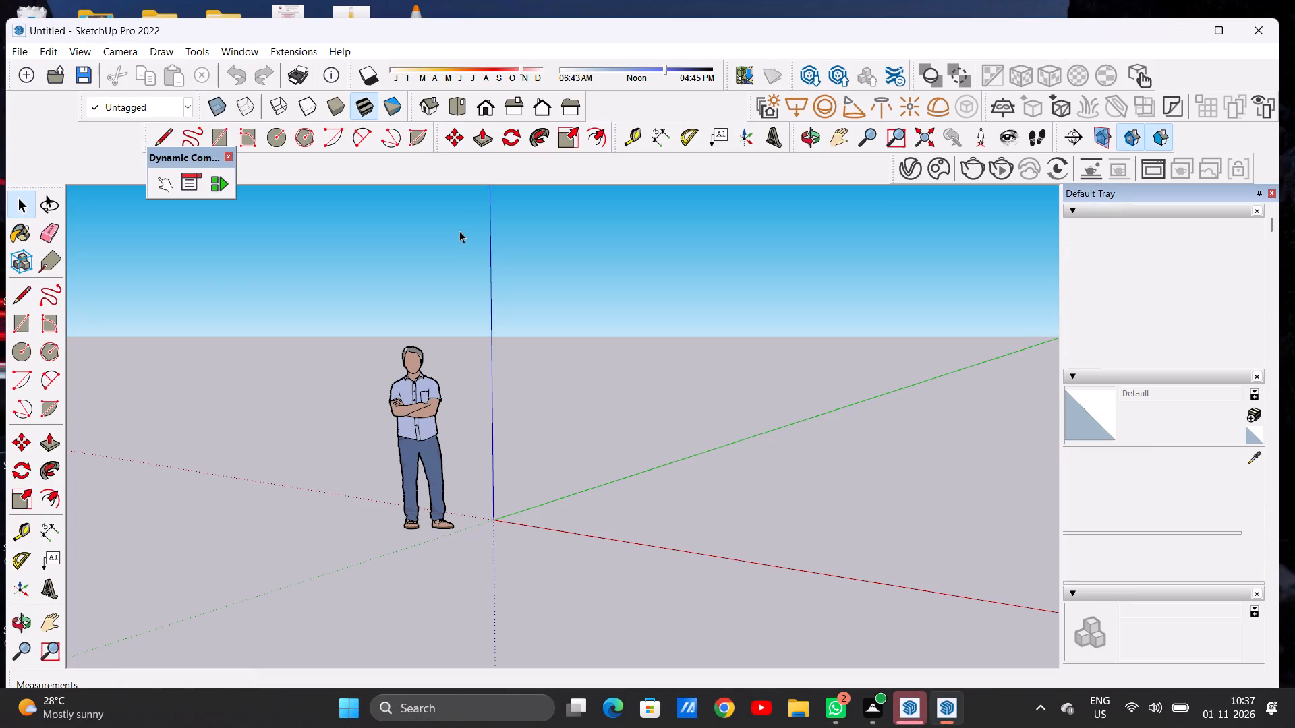
In Top view, draw a 20' by 40' rectangle on the ground near the origin.
click(461, 110)
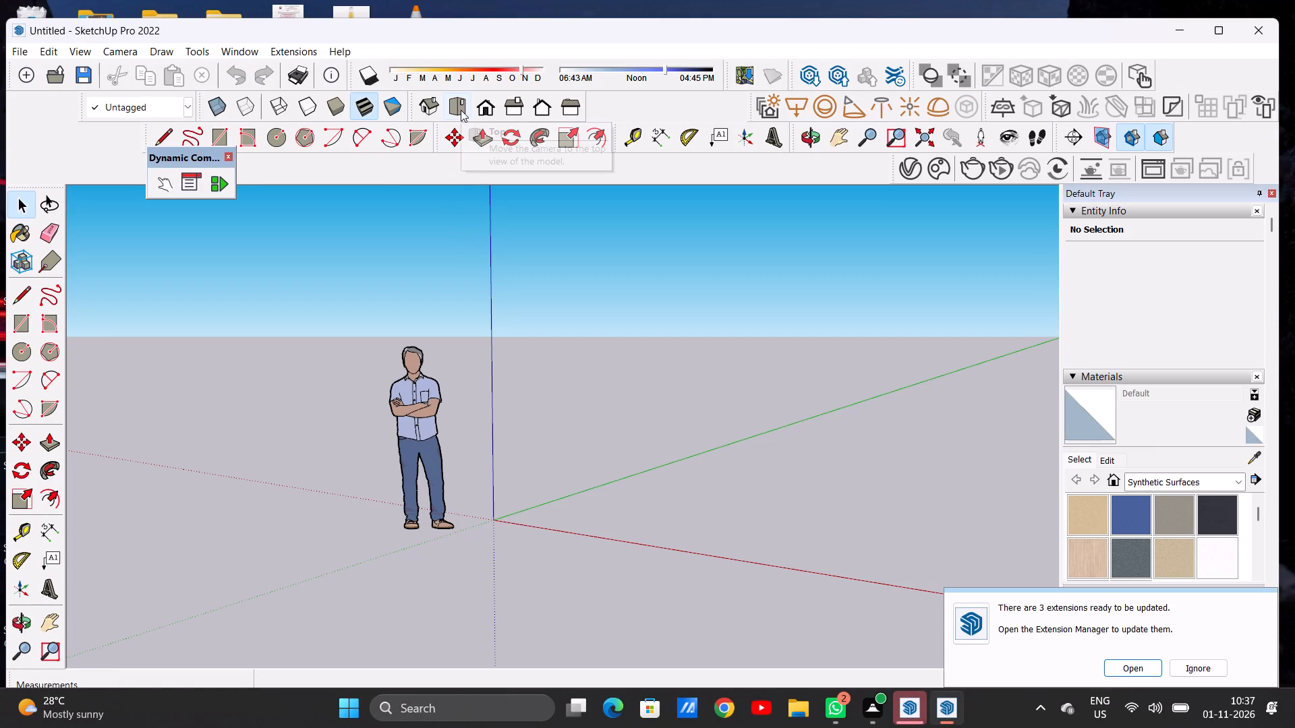
scroll(1006, 276, up, 6)
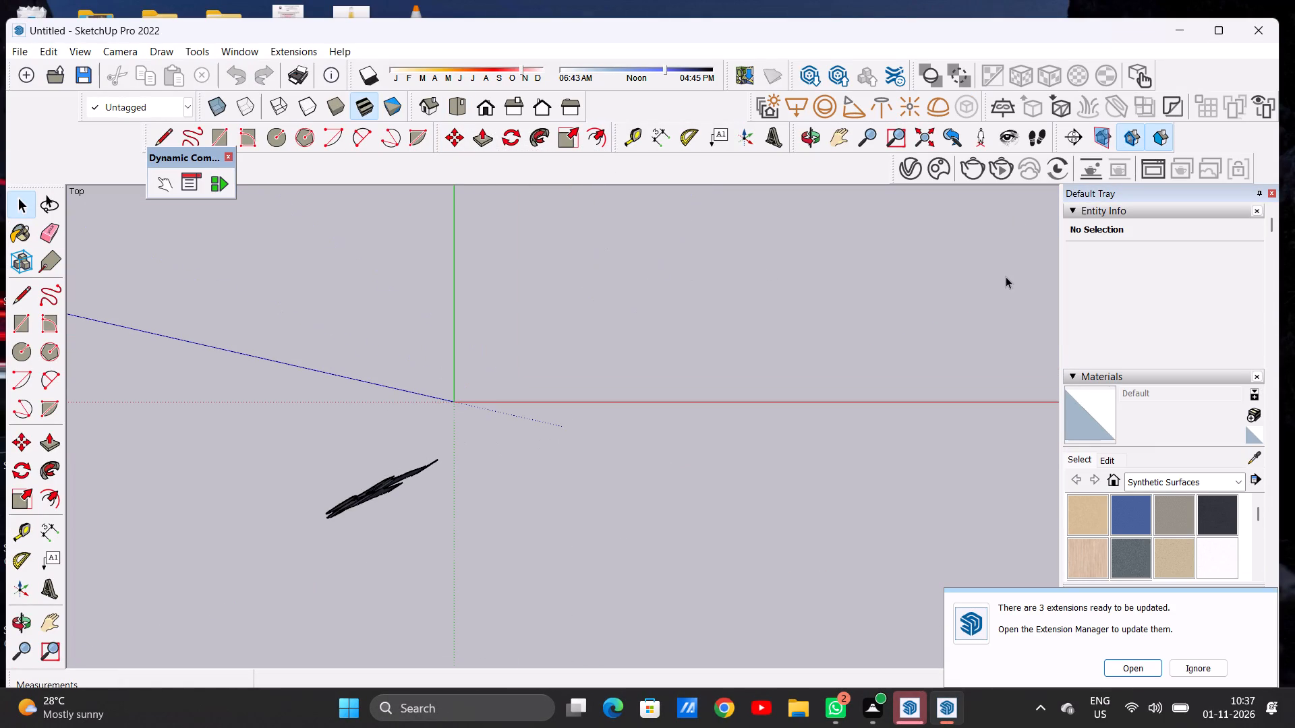
click(830, 138)
drag(884, 254, 724, 409)
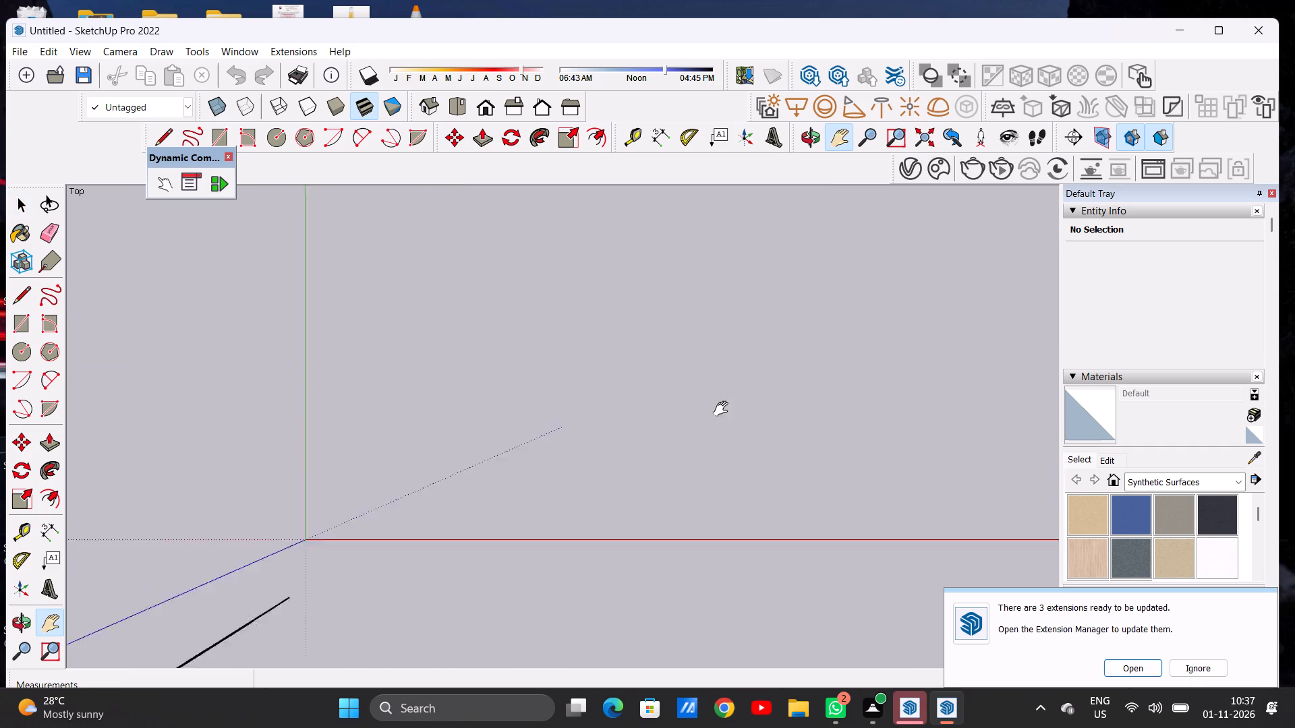
drag(724, 409, 722, 412)
drag(846, 384, 646, 402)
drag(772, 388, 676, 456)
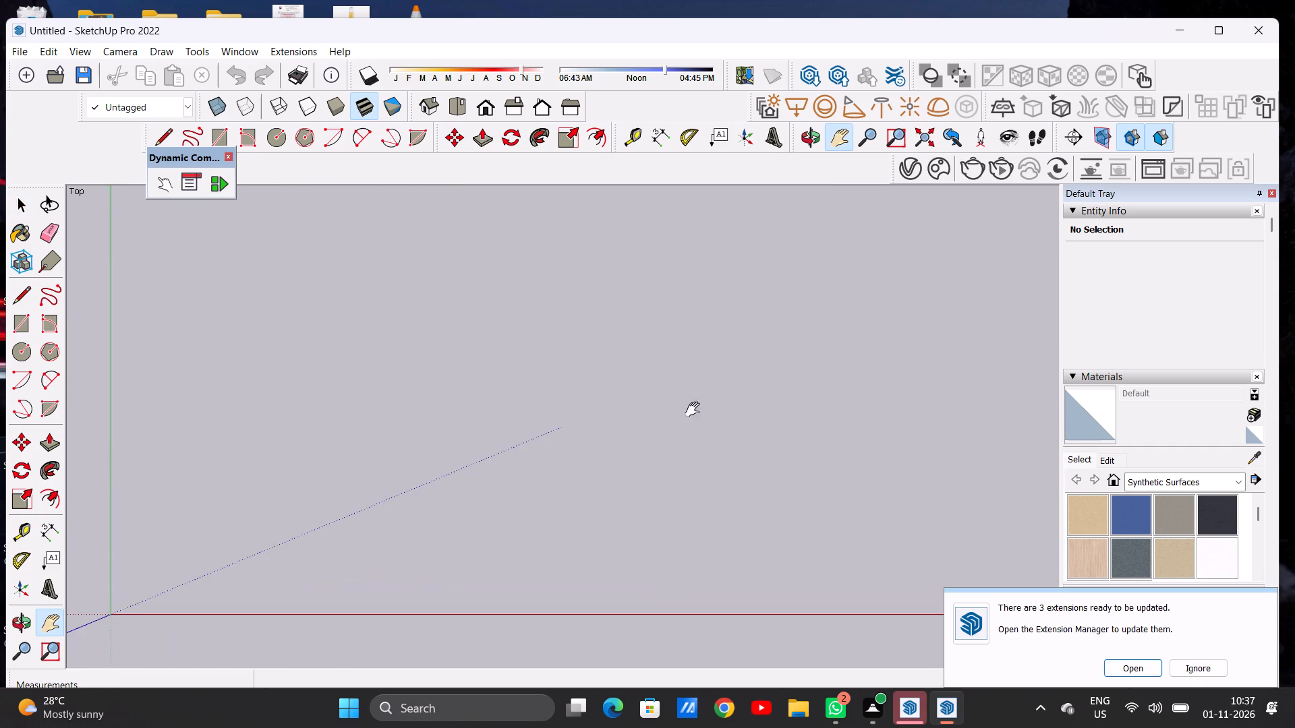
drag(704, 403, 673, 442)
key(space)
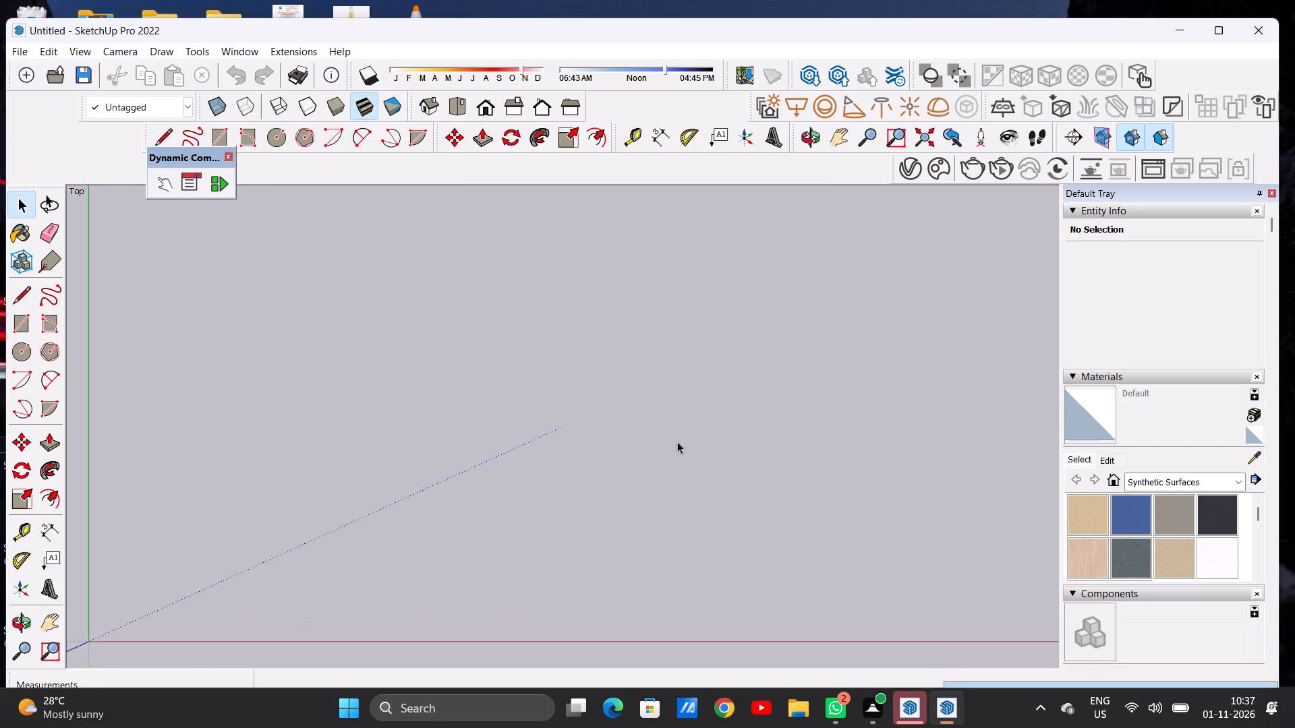
key(r)
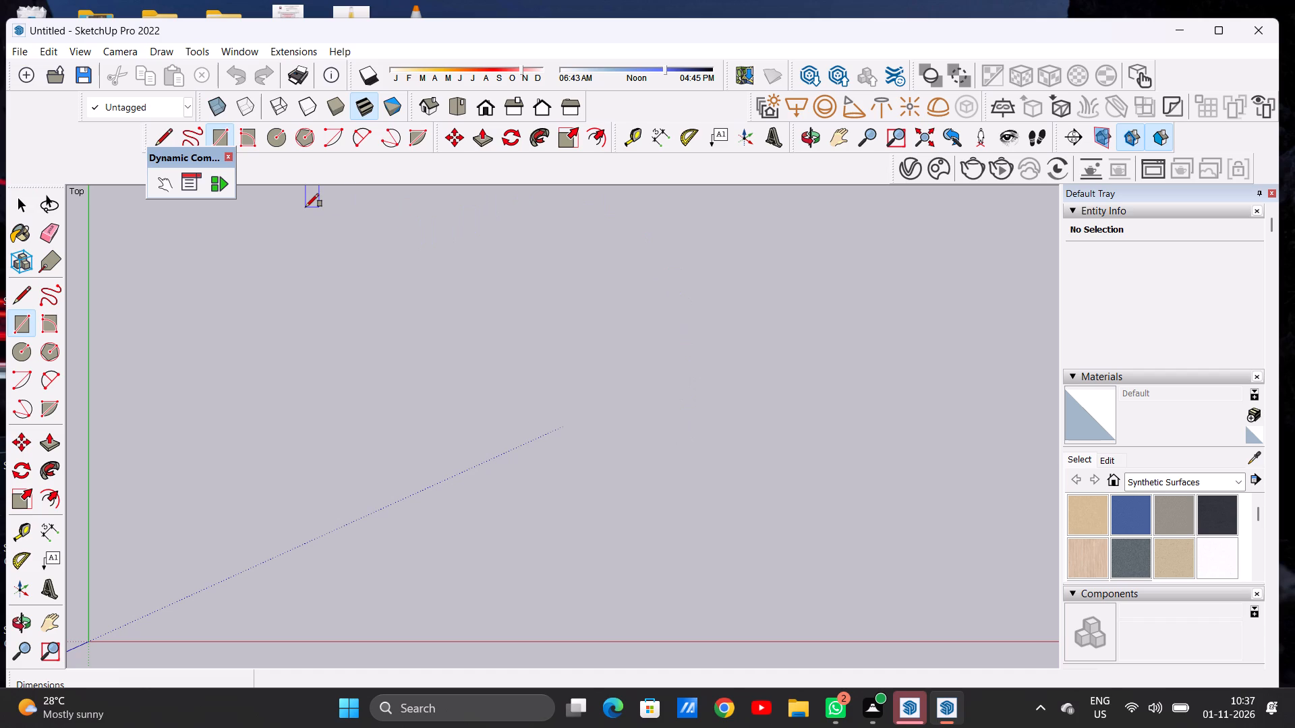
click(306, 207)
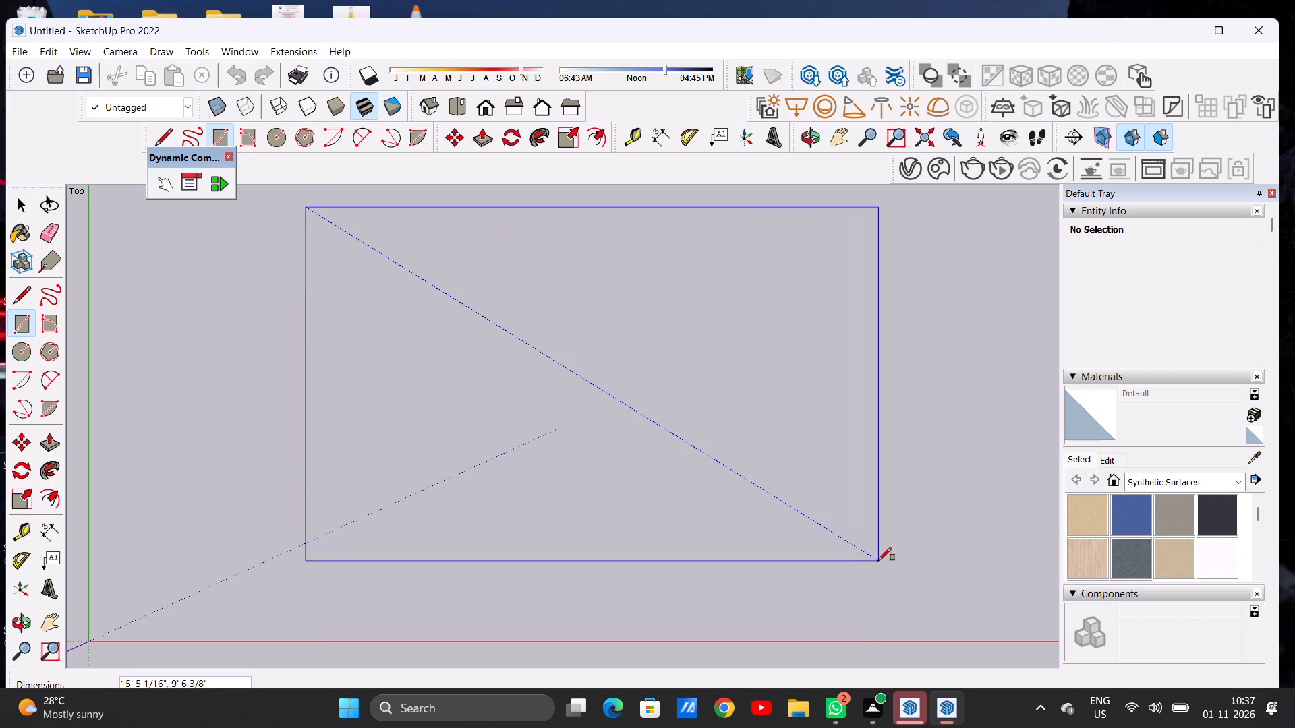
text(20)
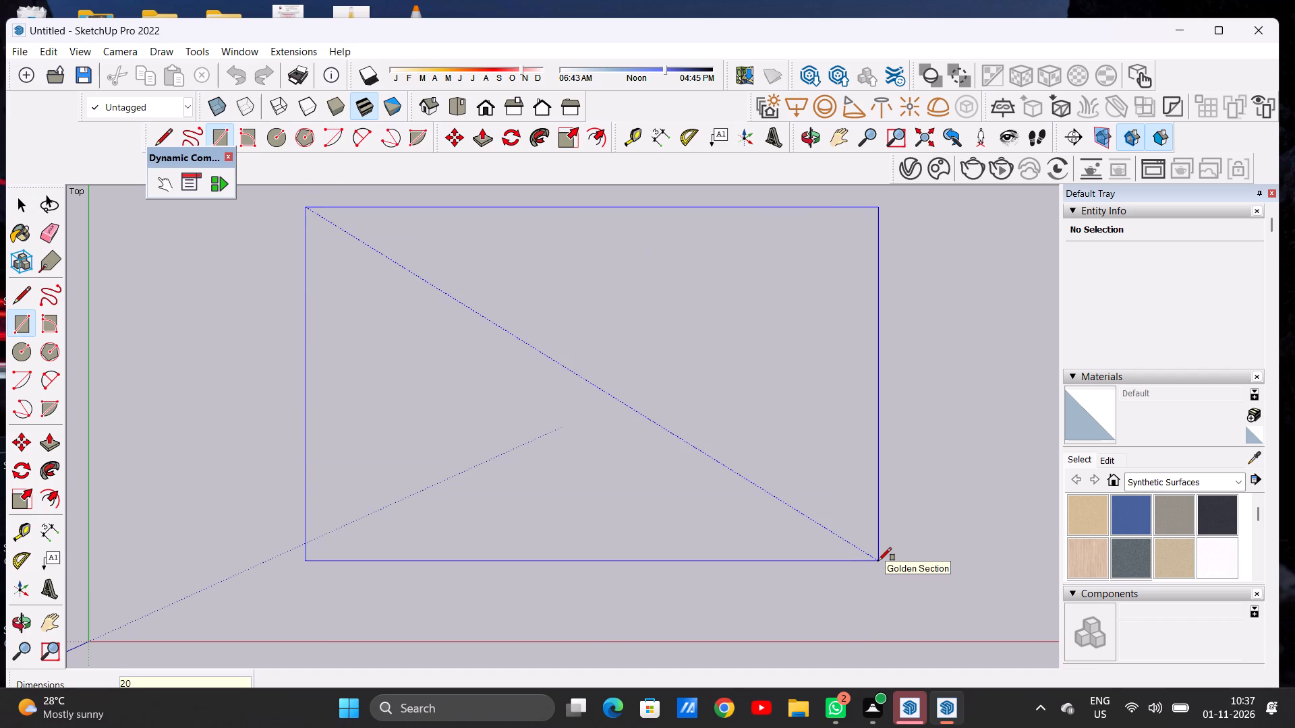
key(apostrophe)
text(,40')
key(Return)
key(space)
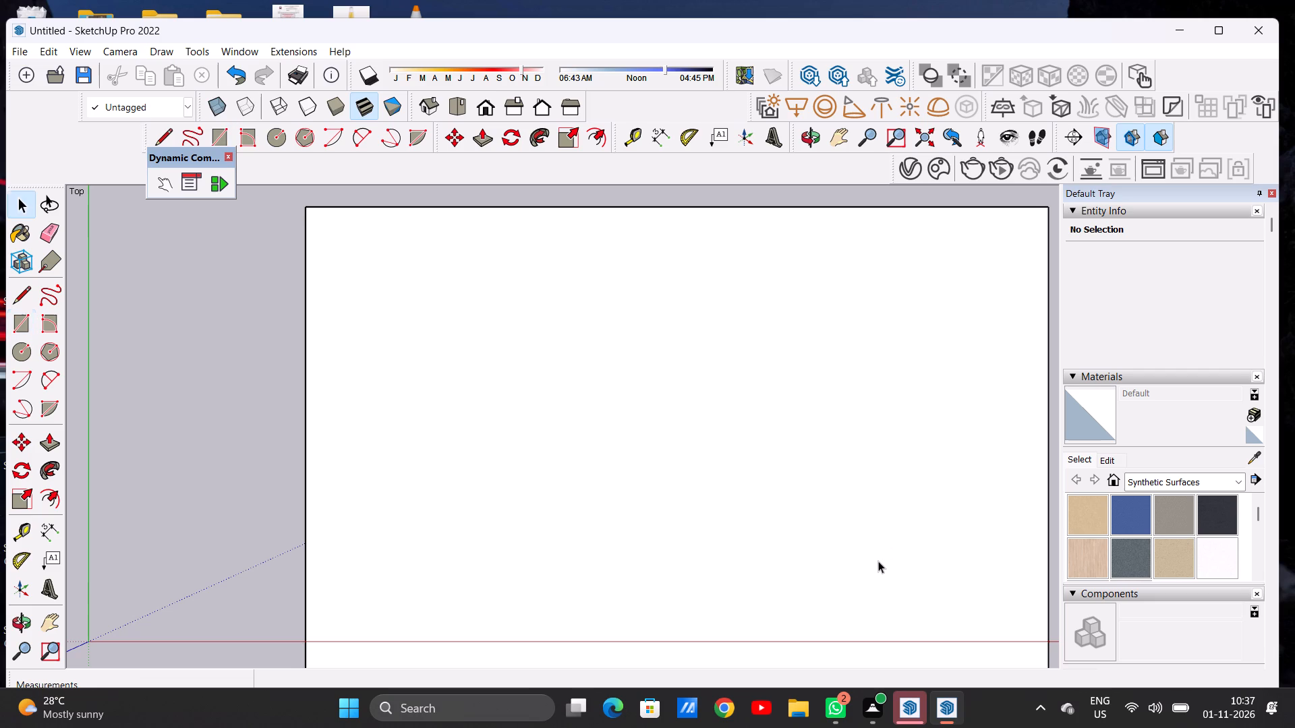
Move the whole rectangle, face and edges, away from the origin into the area between the positive red and green axes.
scroll(455, 388, down, 13)
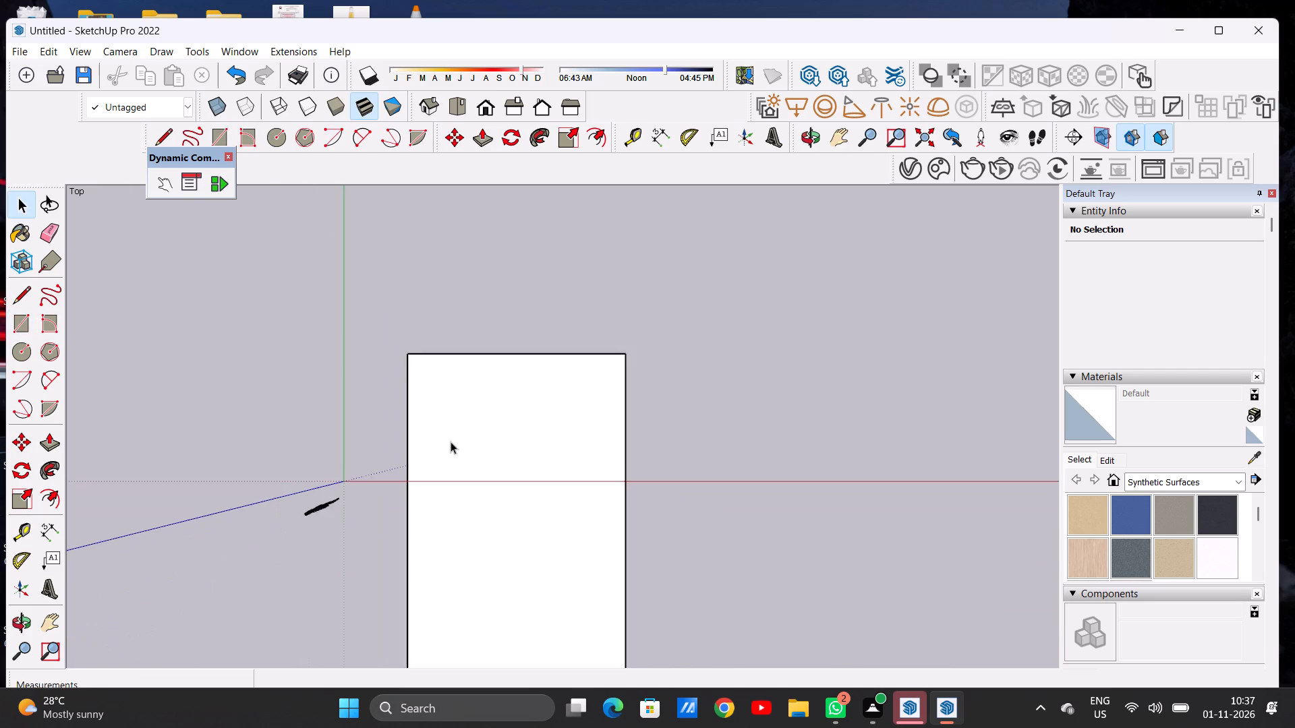
scroll(451, 442, down, 8)
triple_click(476, 406)
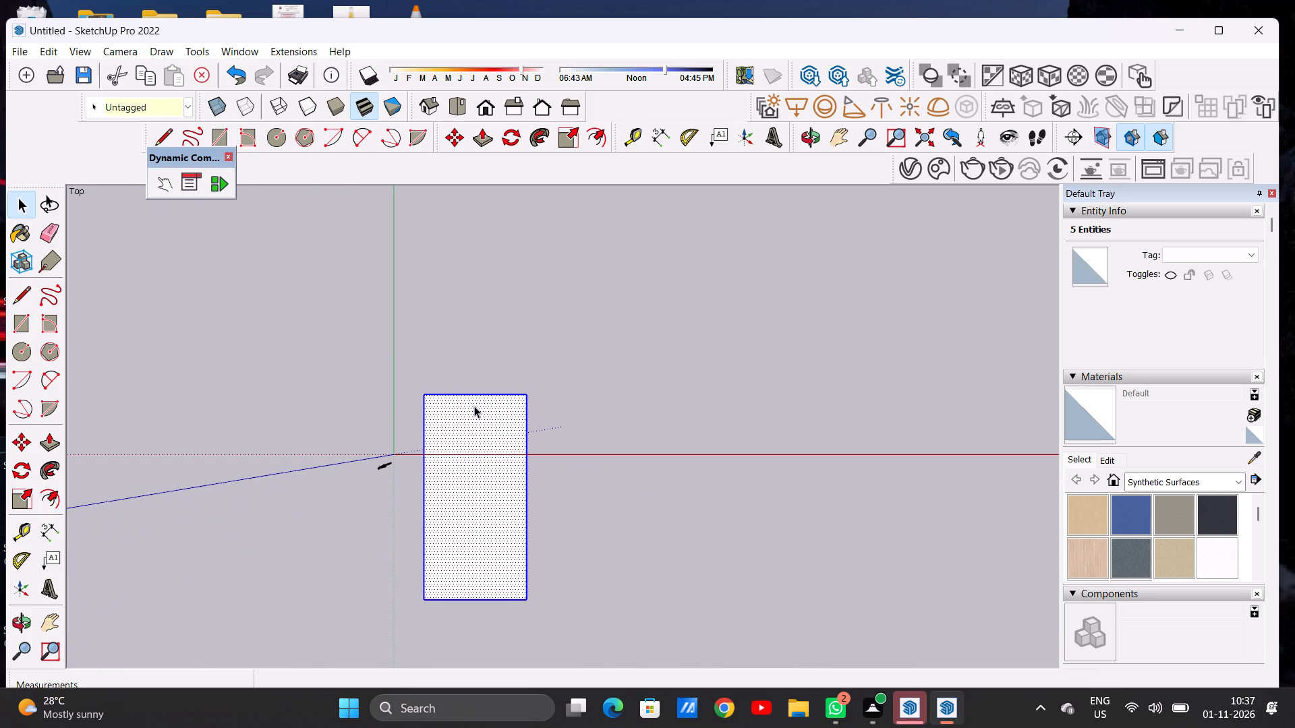
key(m)
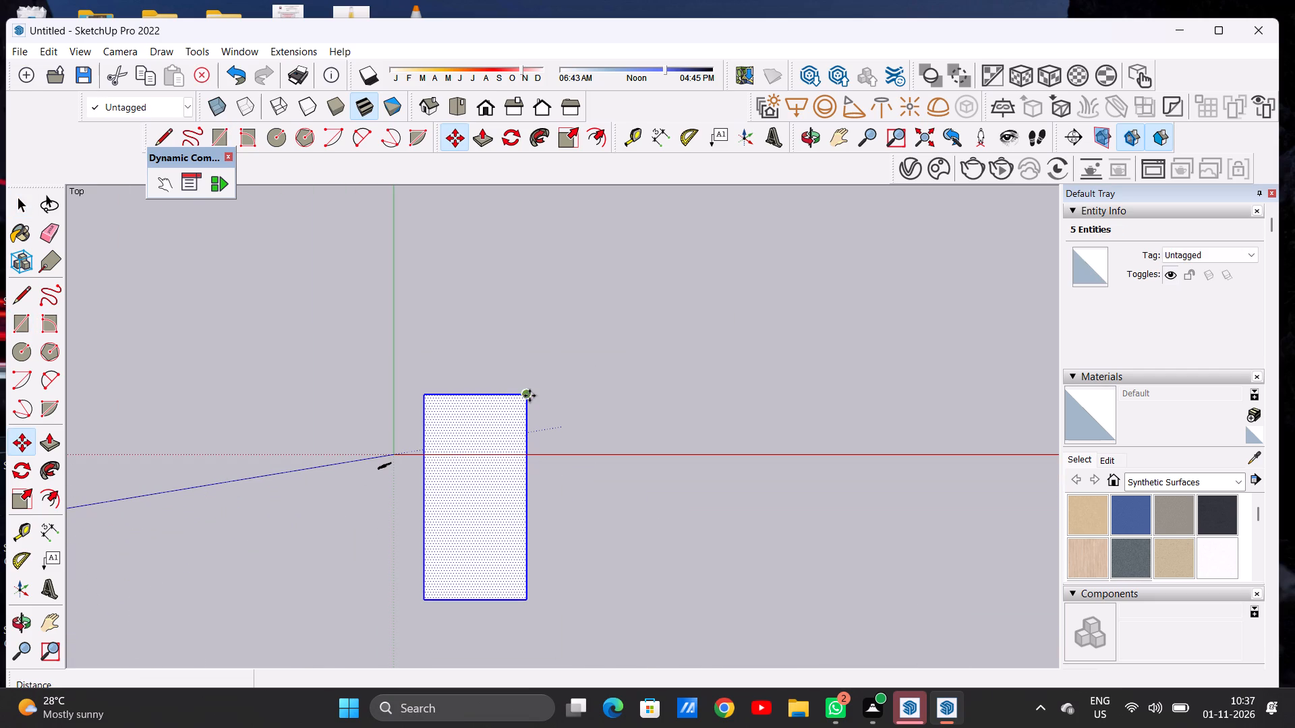
click(529, 396)
scroll(459, 351, down, 17)
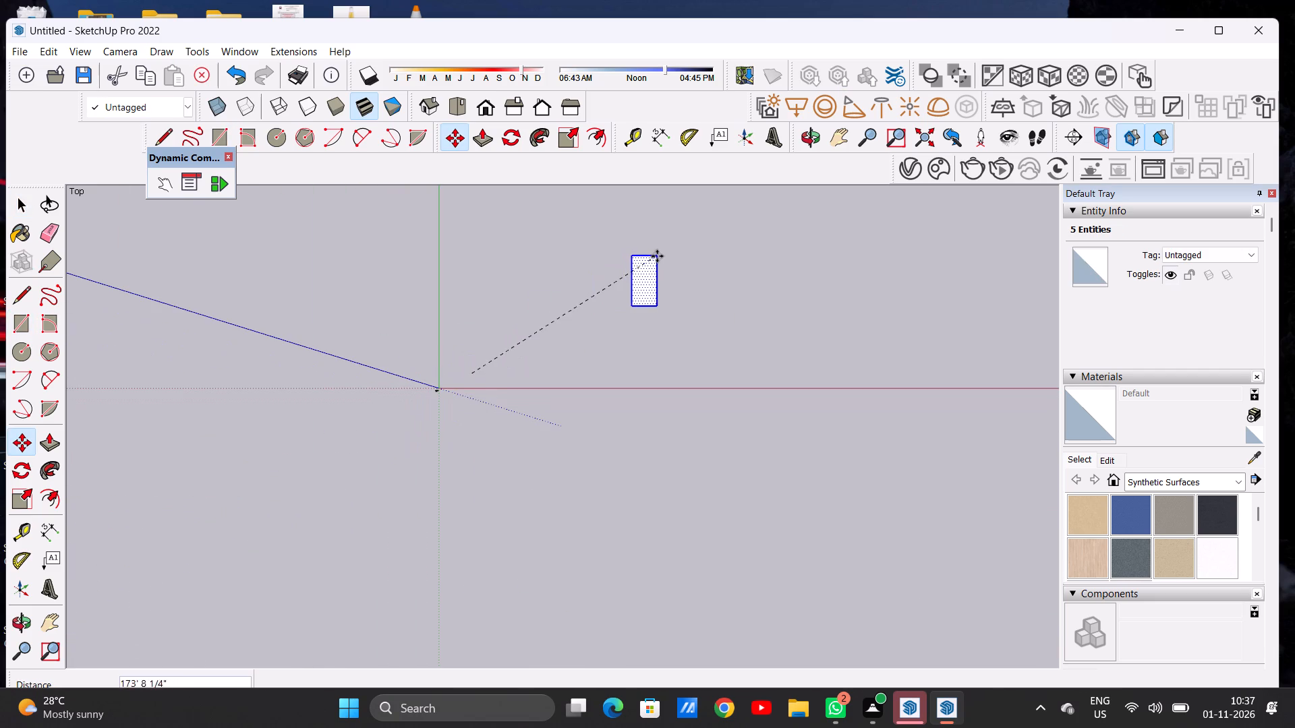
click(649, 268)
key(space)
click(731, 313)
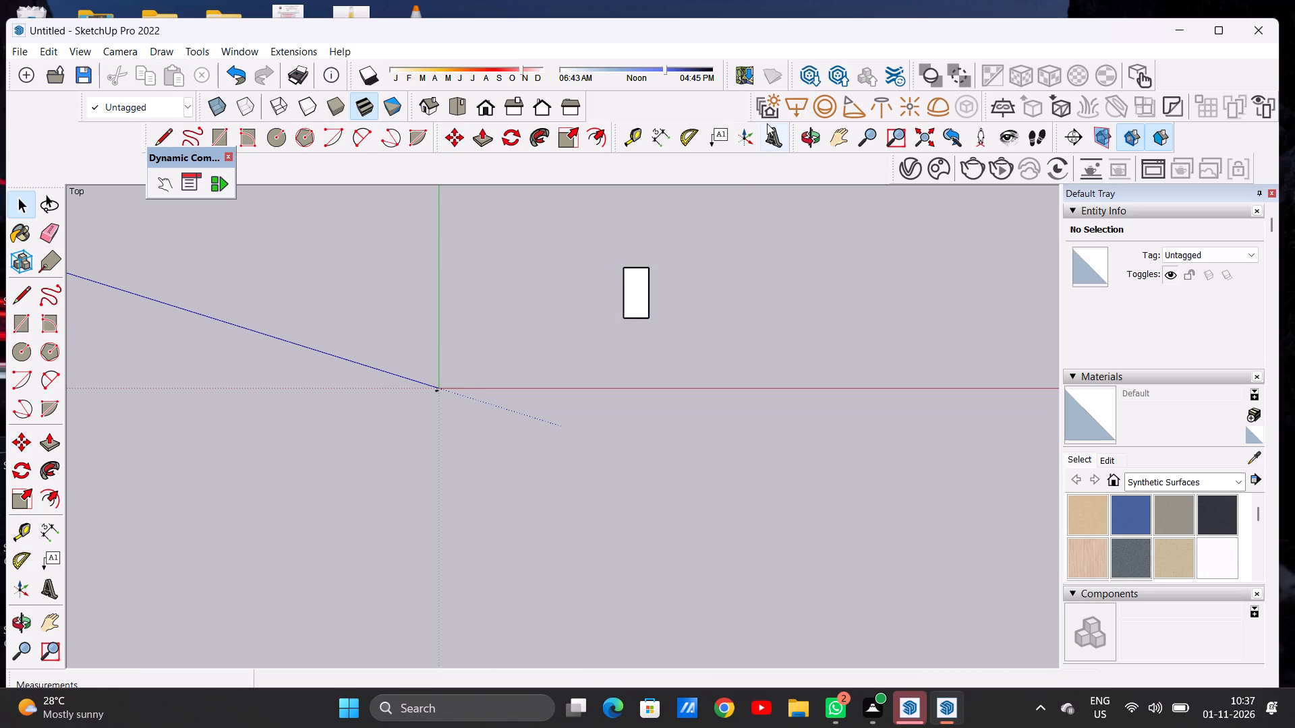
Move the whole rectangle about 41' 4" farther from the green axis, roughly parallel to the red axis.
click(832, 131)
drag(821, 244, 618, 381)
drag(743, 371, 689, 371)
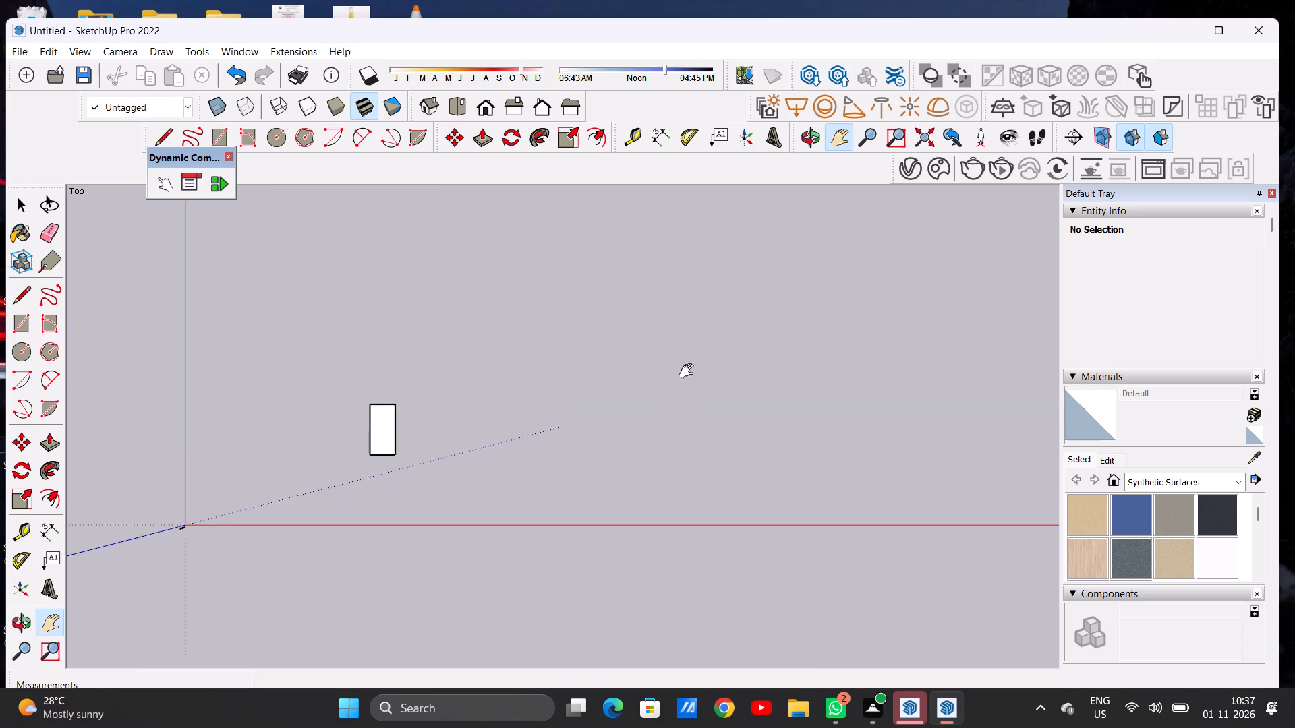
drag(689, 371, 621, 462)
key(space)
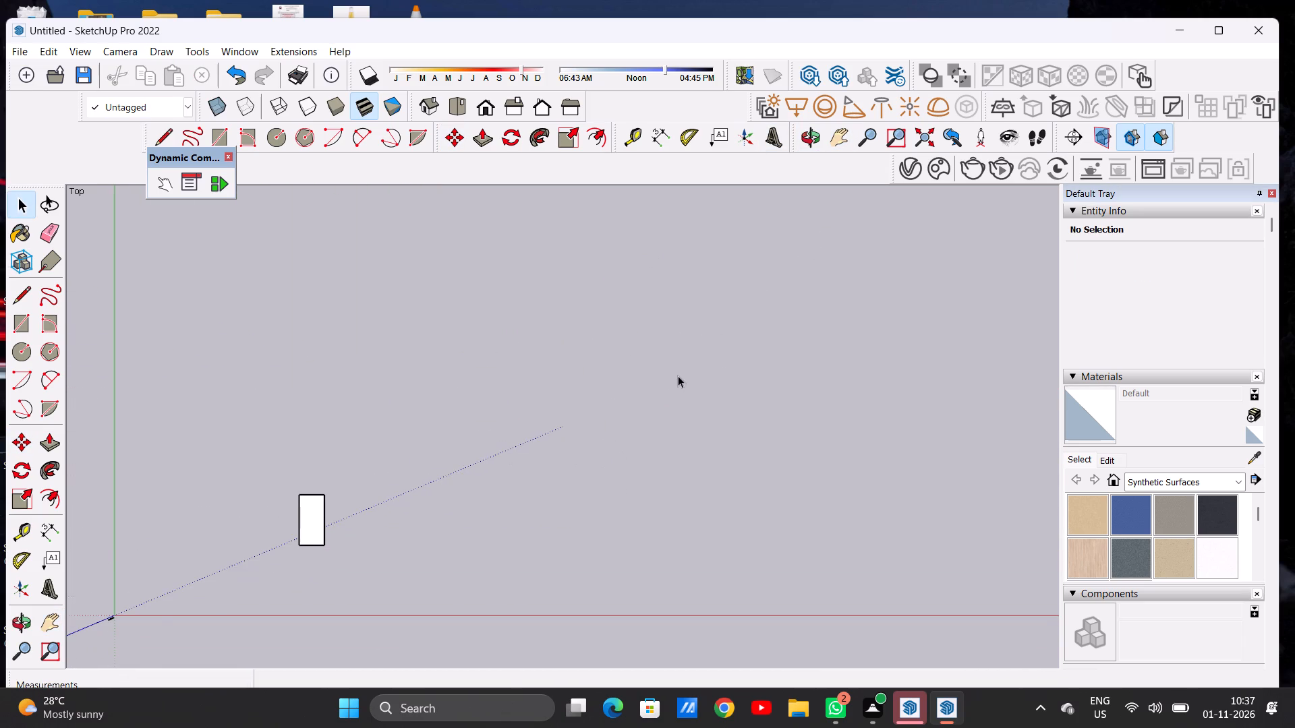
scroll(679, 373, down, 7)
scroll(556, 466, up, 14)
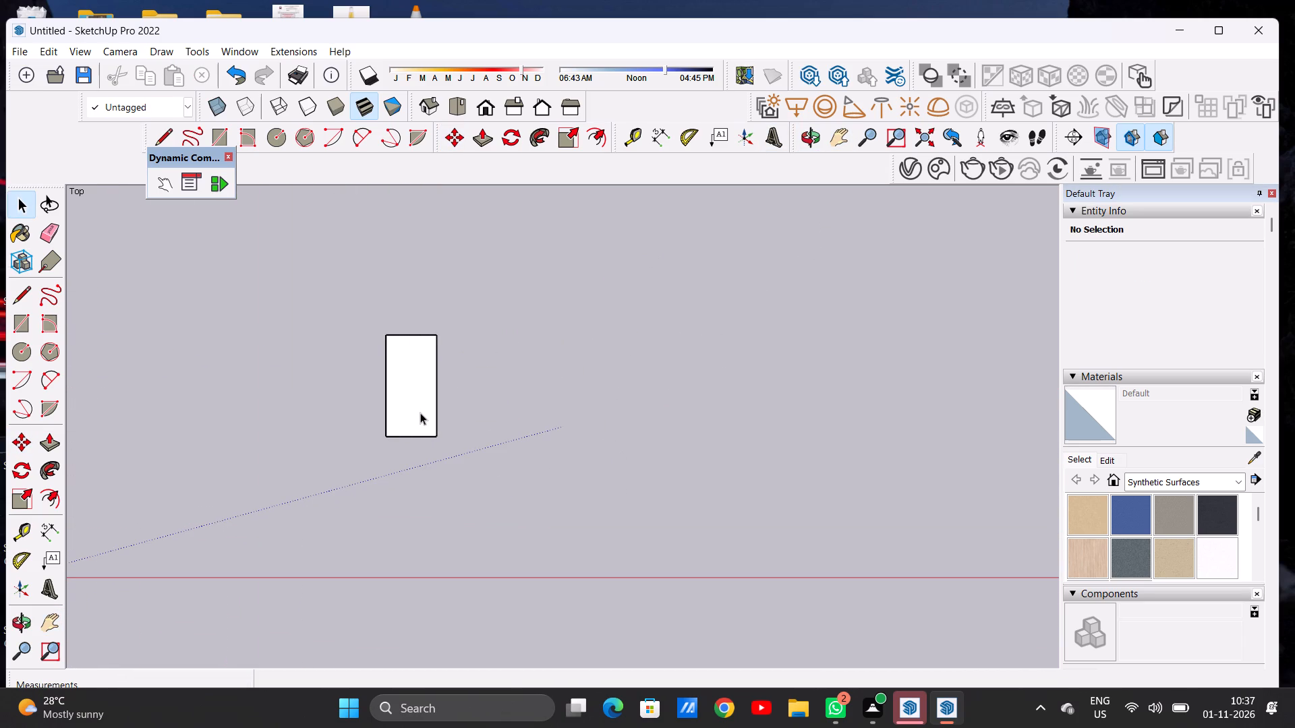
double_click(420, 413)
key(m)
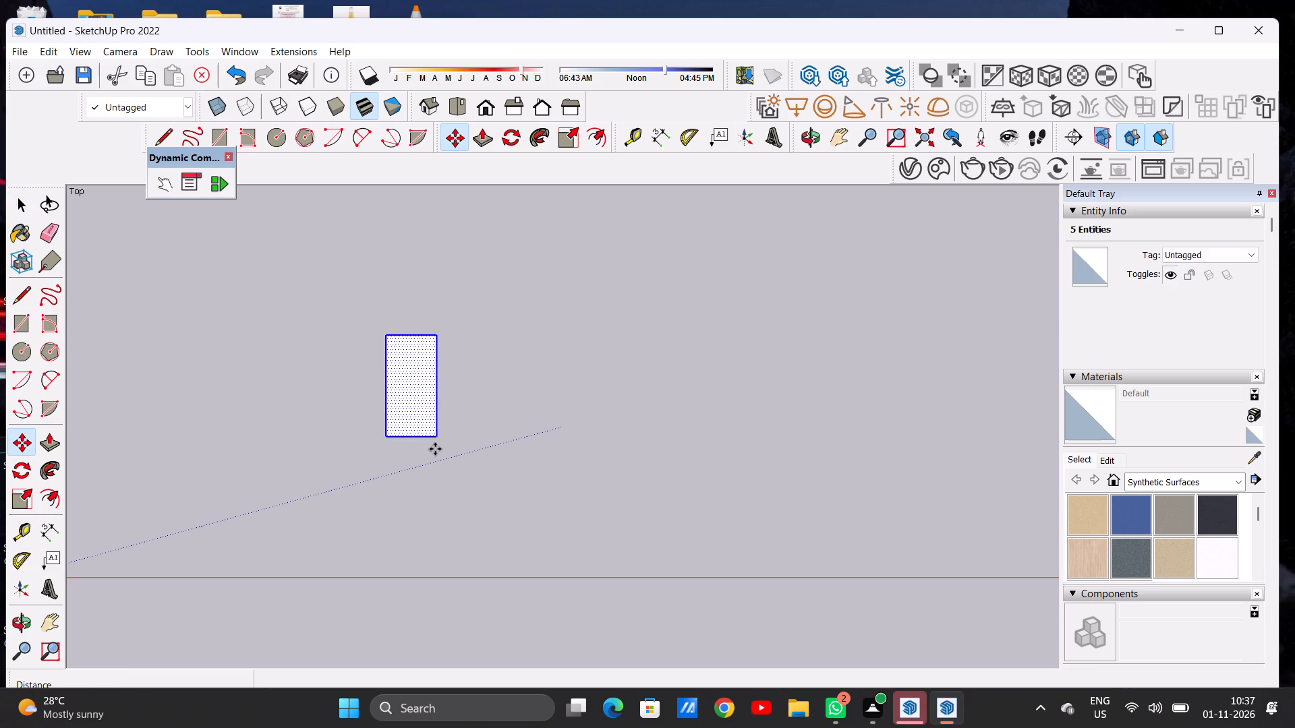
click(436, 438)
click(541, 451)
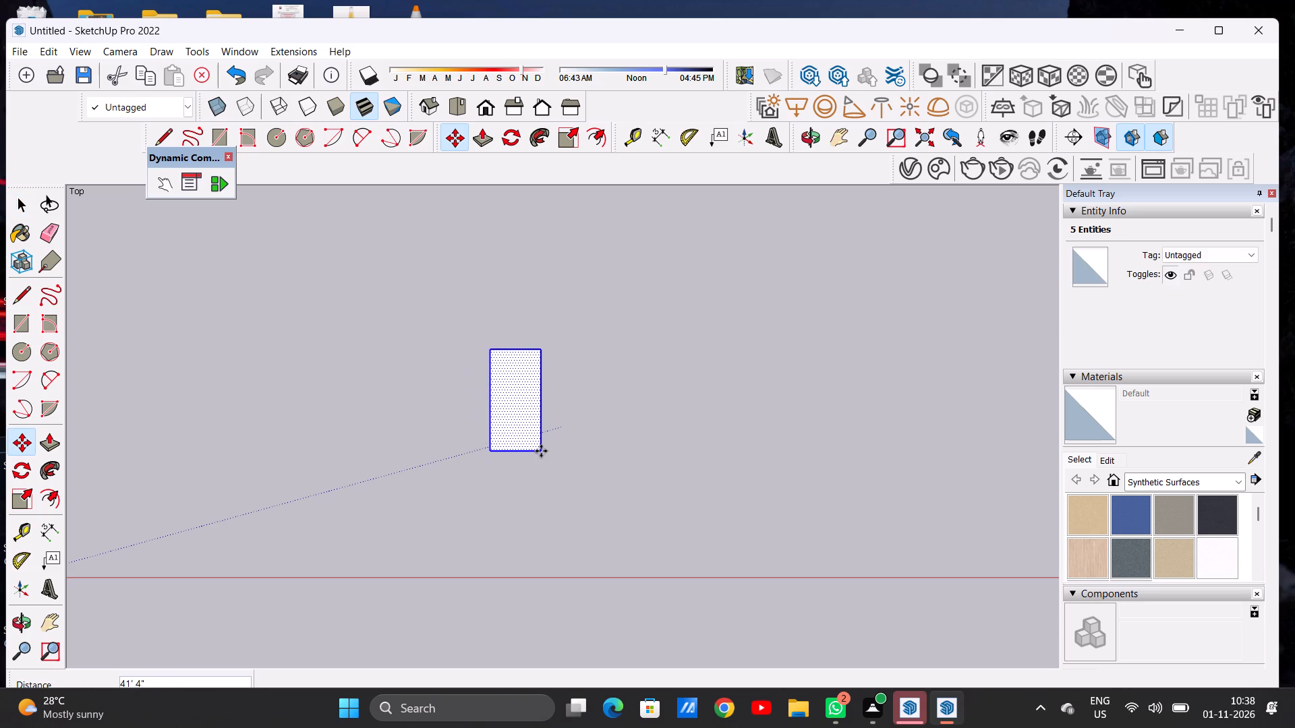
key(space)
scroll(565, 419, up, 9)
click(562, 406)
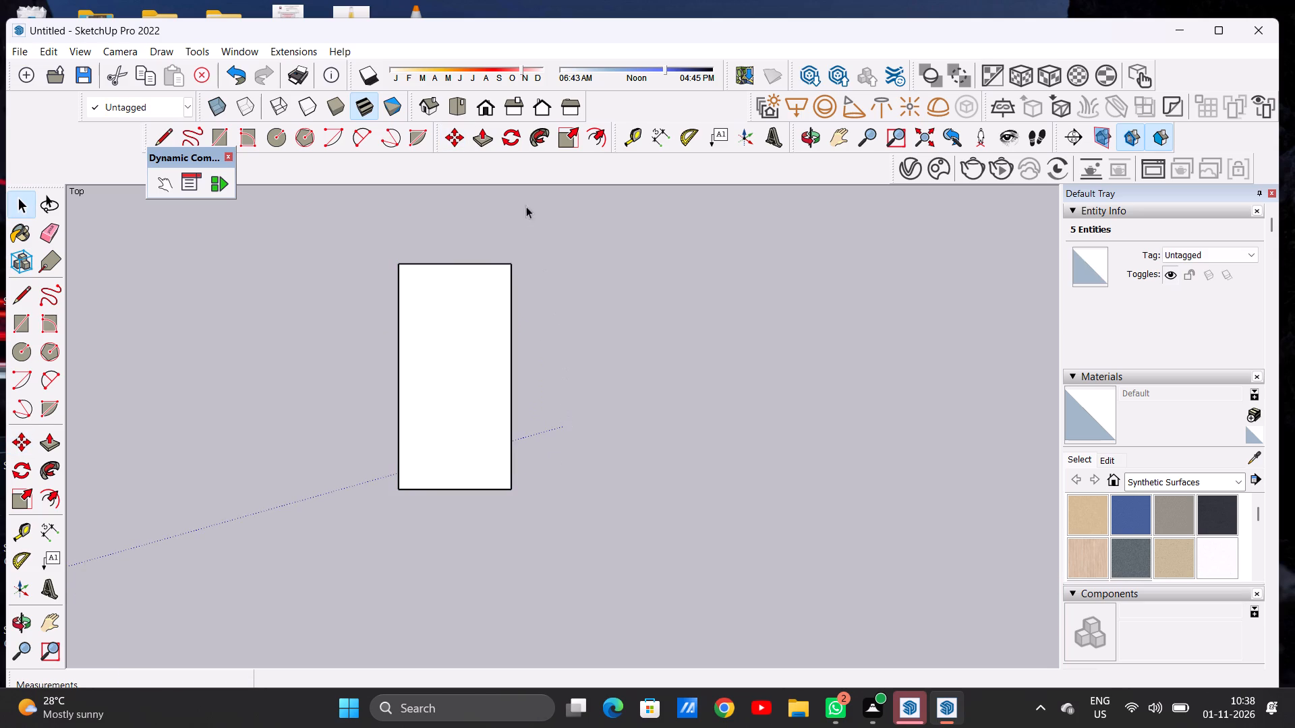
Rotate the whole rectangle 90 degrees counterclockwise about its lower-left corner so its long side runs along the red axis.
triple_click(472, 301)
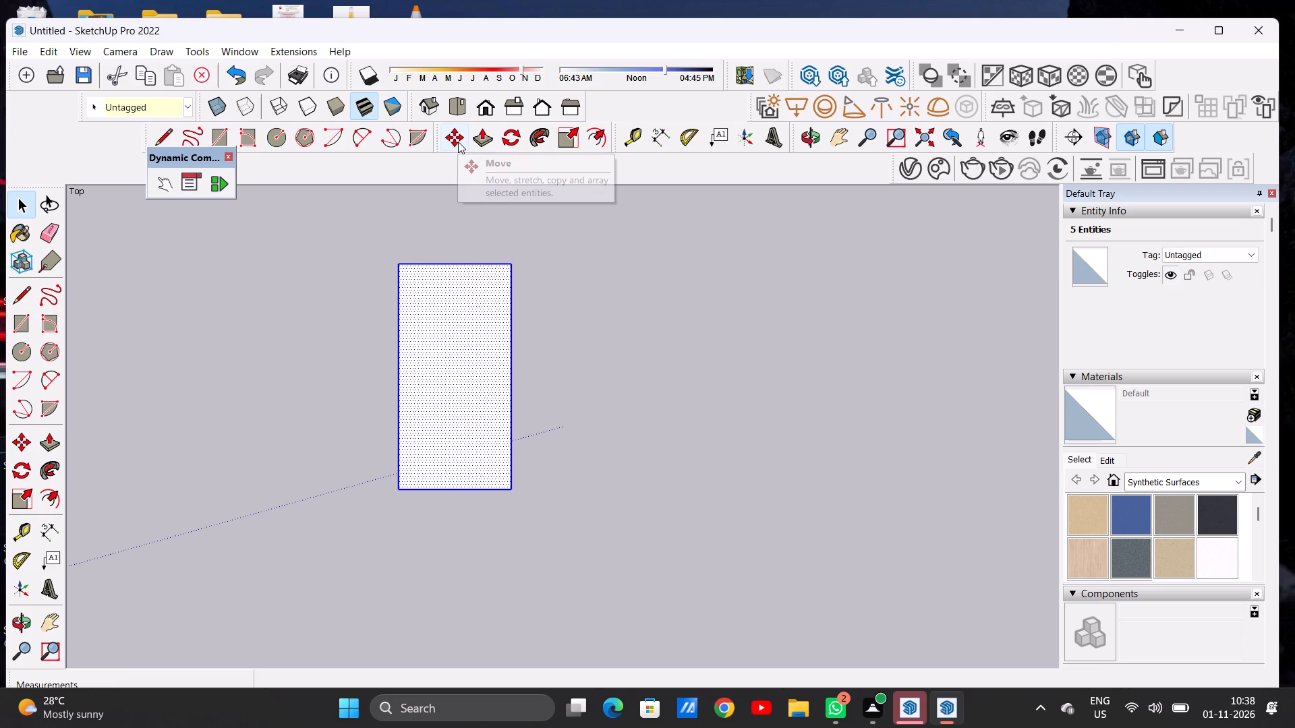
click(511, 140)
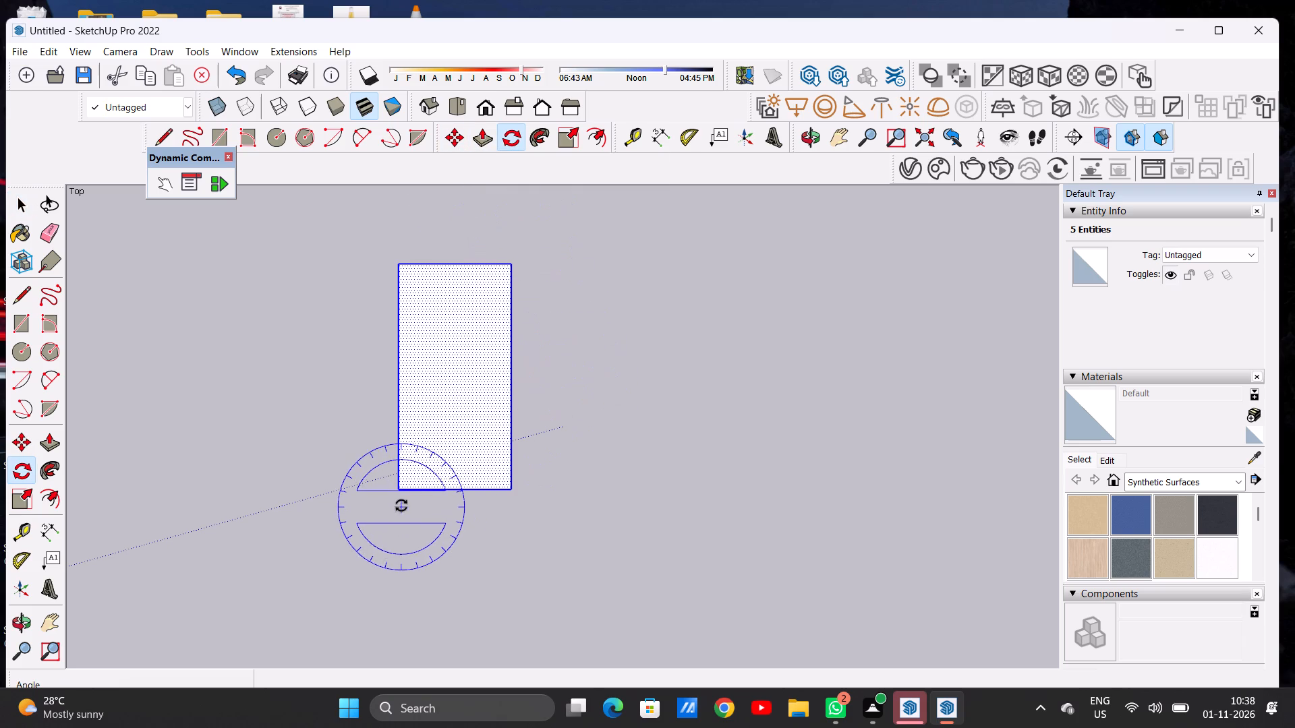
click(401, 490)
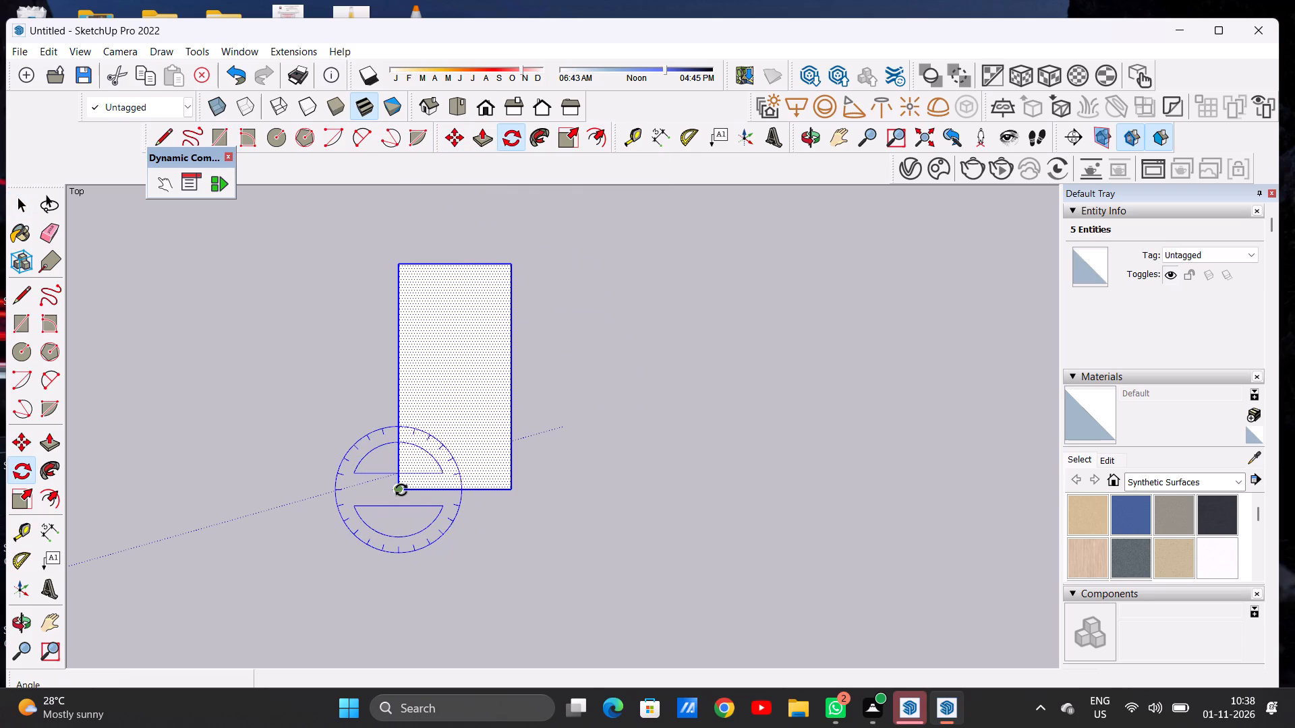
click(511, 493)
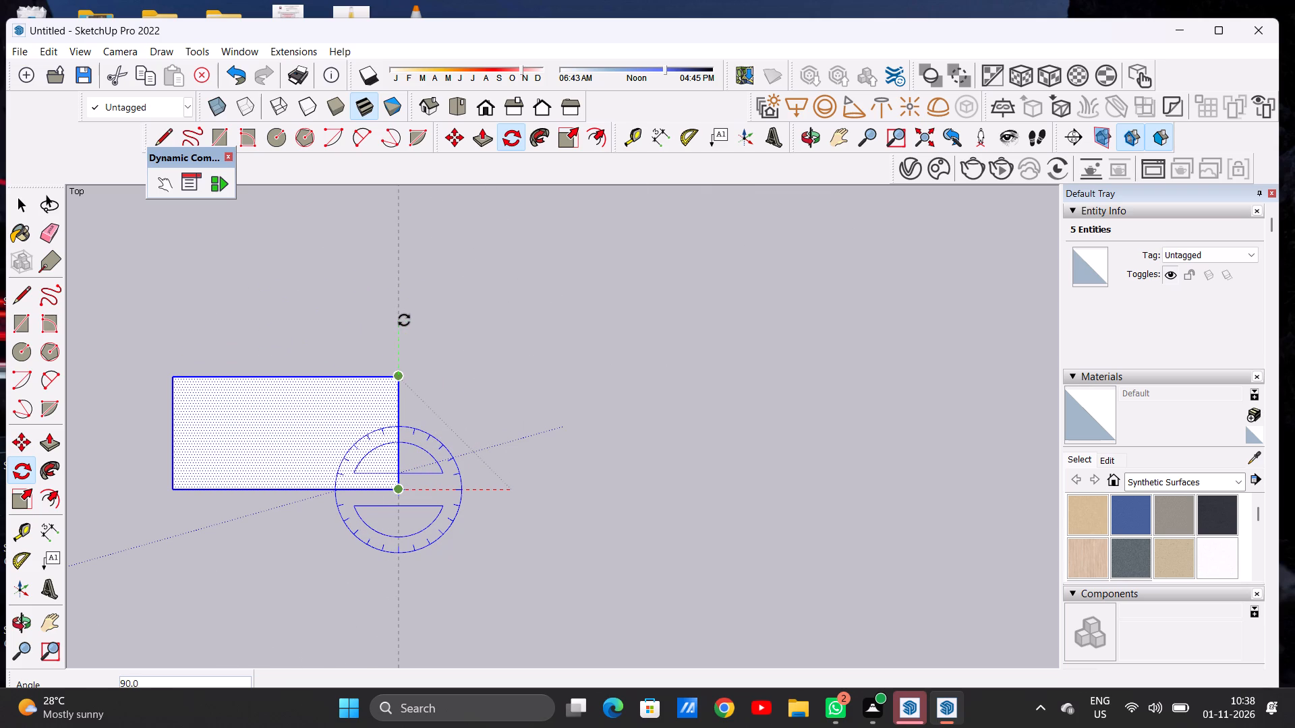
click(404, 320)
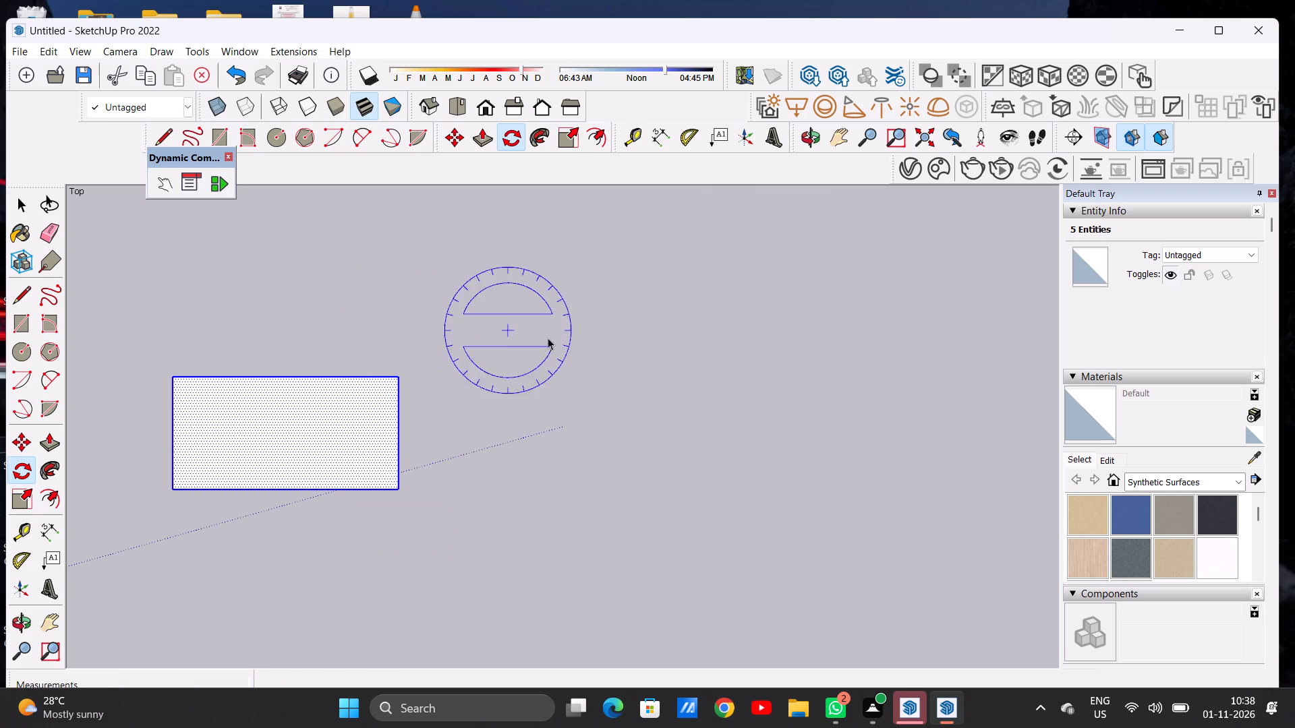
key(space)
click(630, 356)
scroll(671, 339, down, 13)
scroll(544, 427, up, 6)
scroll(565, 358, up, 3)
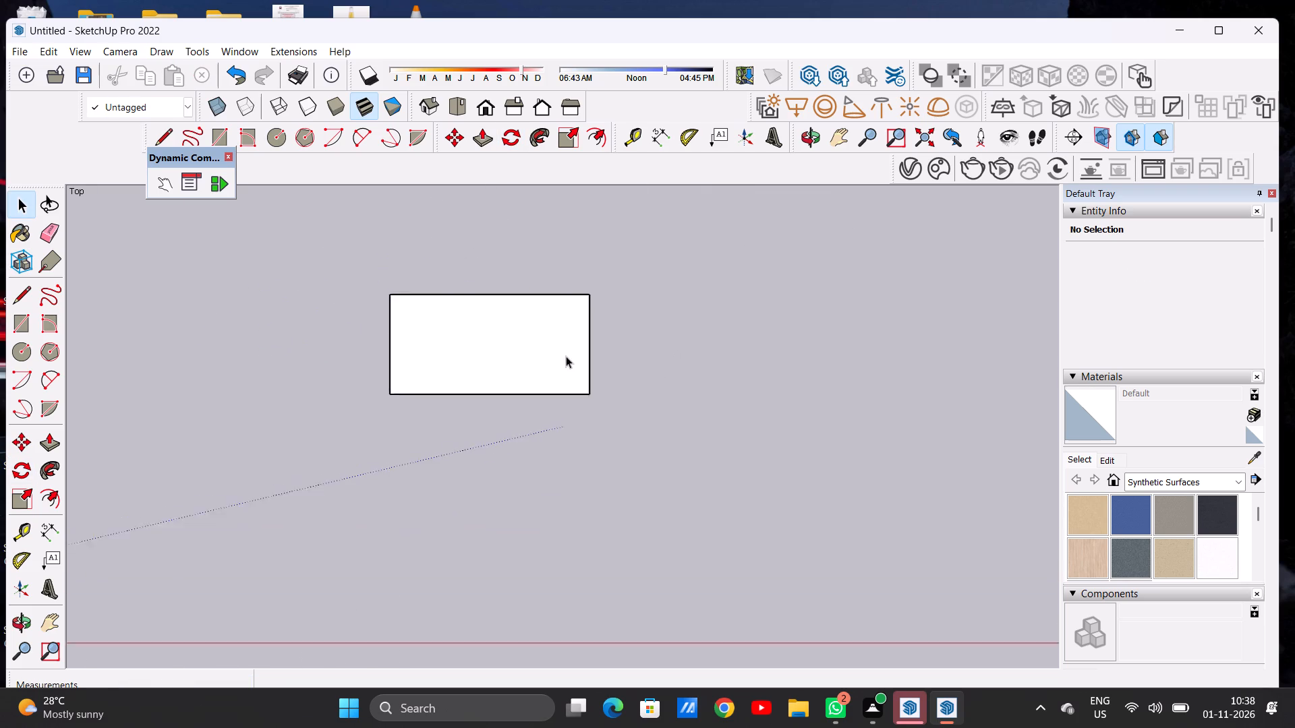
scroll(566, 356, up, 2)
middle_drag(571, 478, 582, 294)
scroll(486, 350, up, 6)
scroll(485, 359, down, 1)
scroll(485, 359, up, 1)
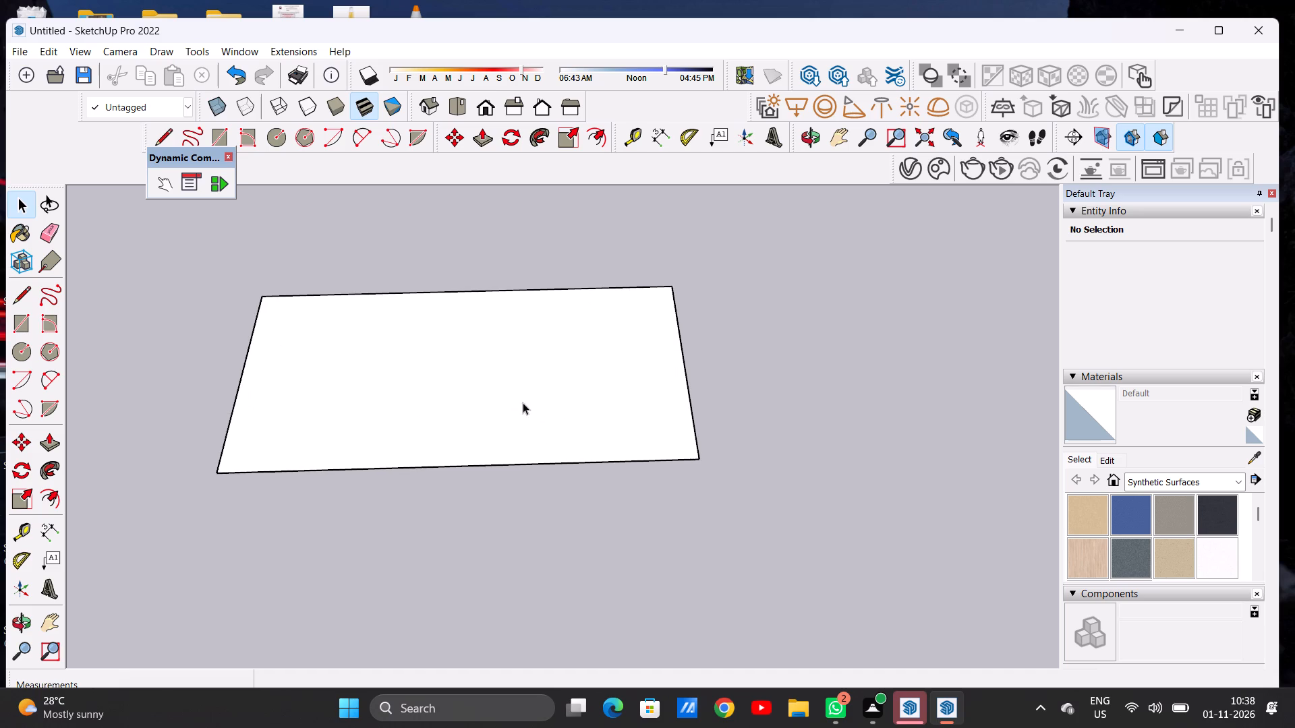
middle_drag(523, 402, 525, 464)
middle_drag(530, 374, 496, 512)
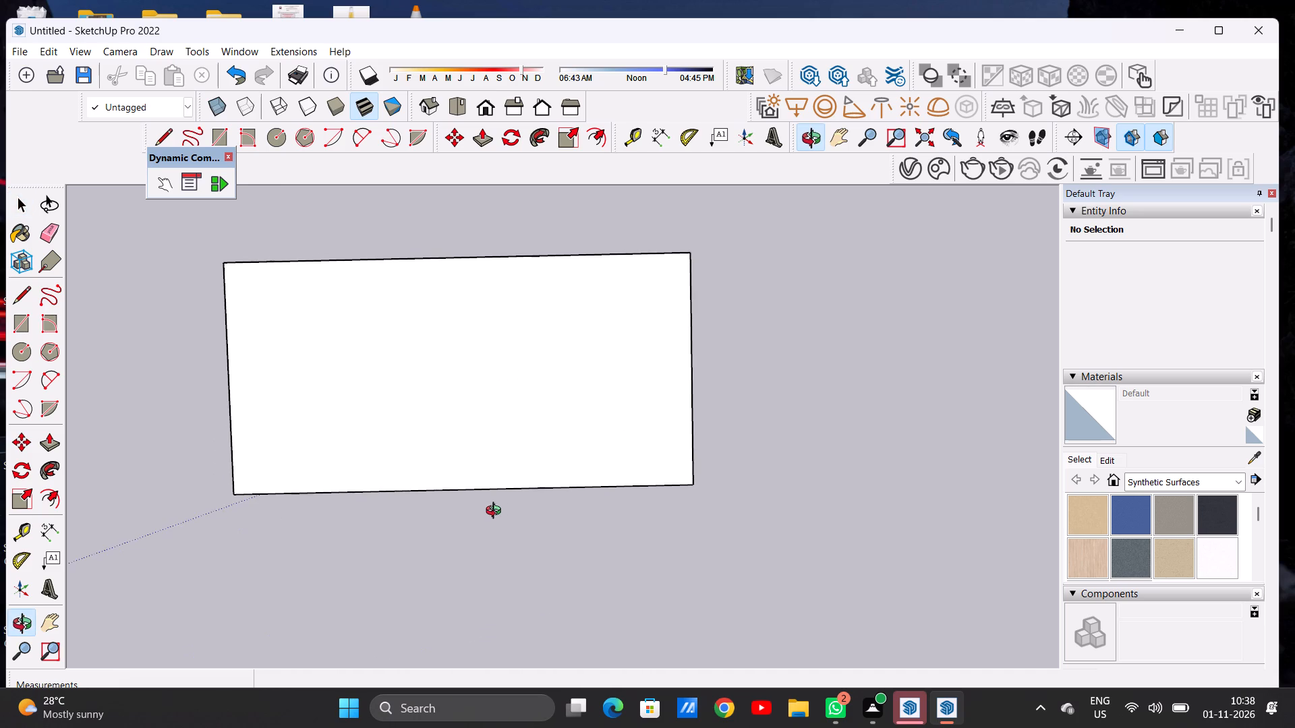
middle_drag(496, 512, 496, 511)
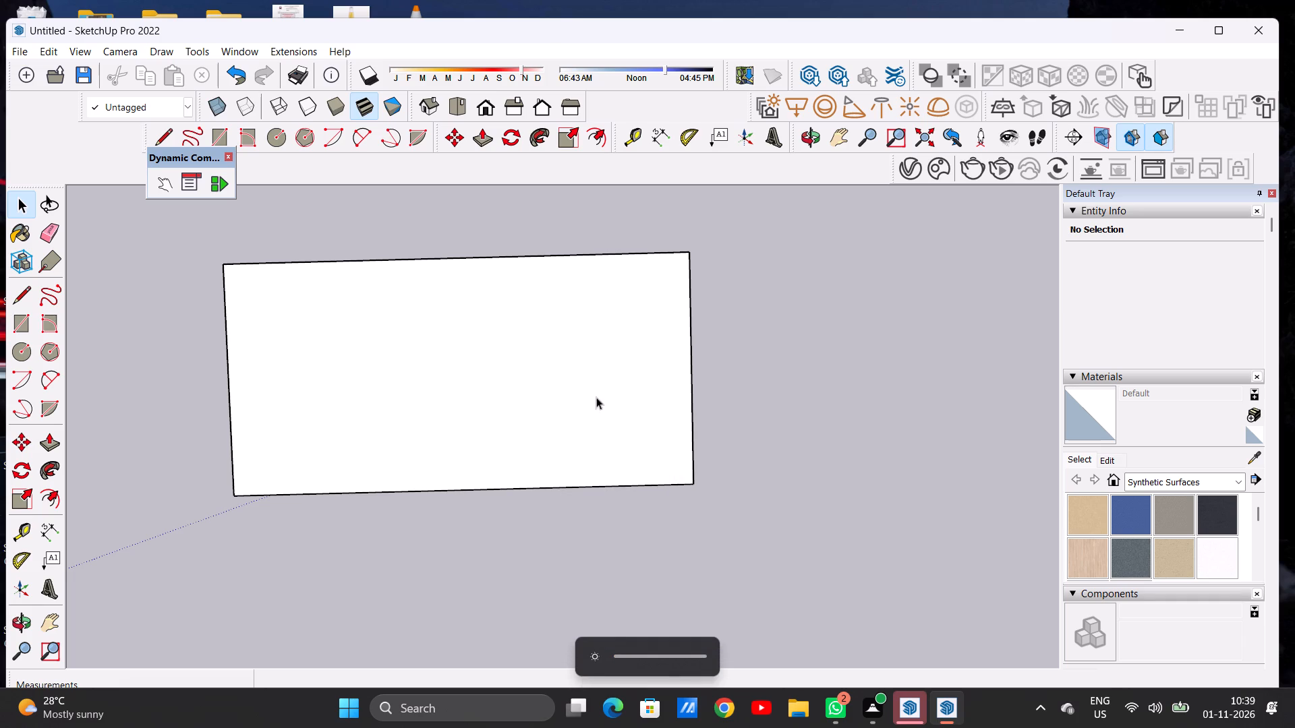
Push/Pull the 20' by 40' rectangle's face upward 9" to form a thin base slab.
scroll(658, 409, down, 13)
scroll(590, 417, up, 13)
middle_drag(744, 489, 742, 486)
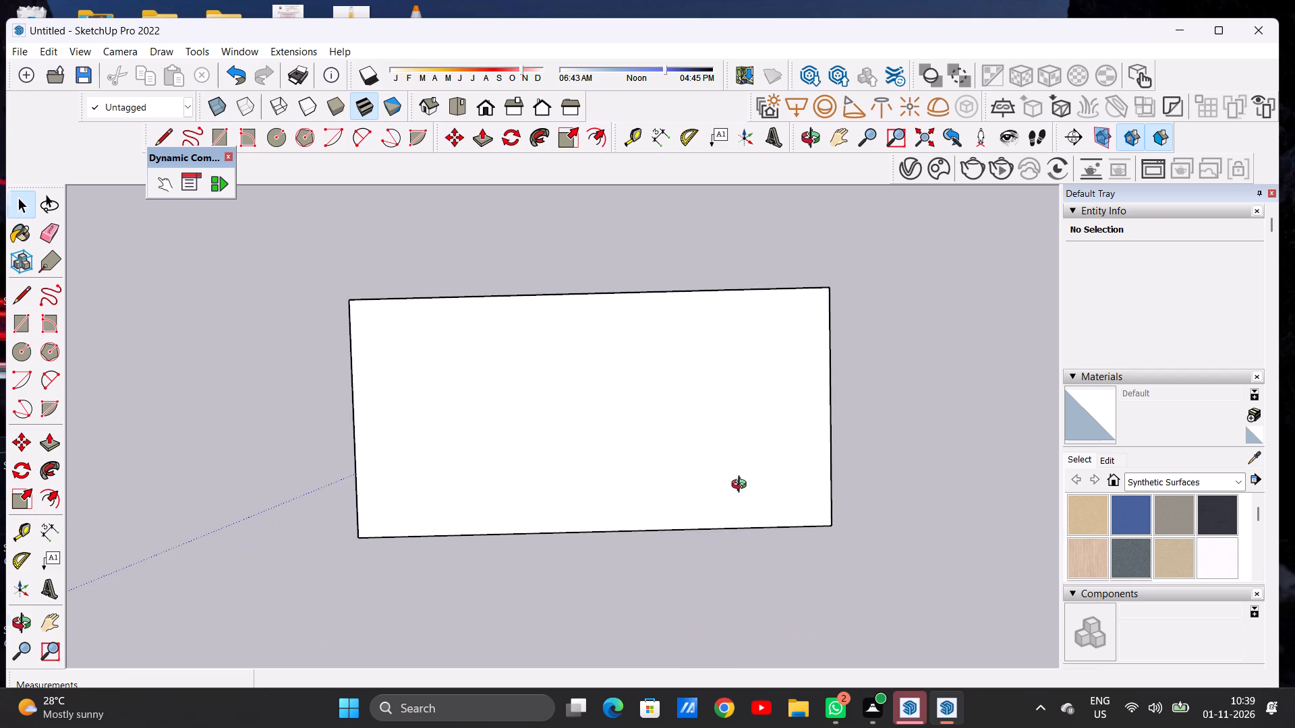
middle_drag(742, 486, 703, 340)
middle_drag(721, 526, 738, 400)
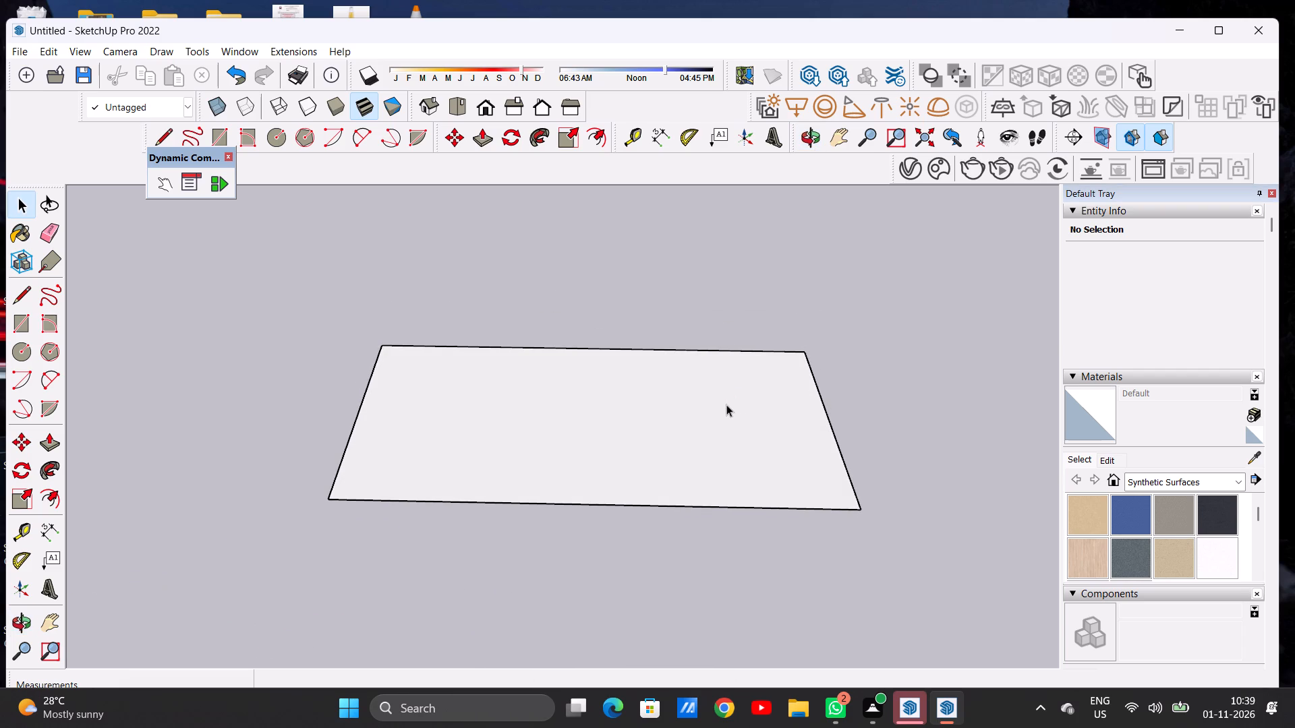
scroll(726, 404, down, 3)
scroll(751, 451, up, 3)
scroll(842, 454, down, 1)
scroll(842, 454, up, 1)
key(p)
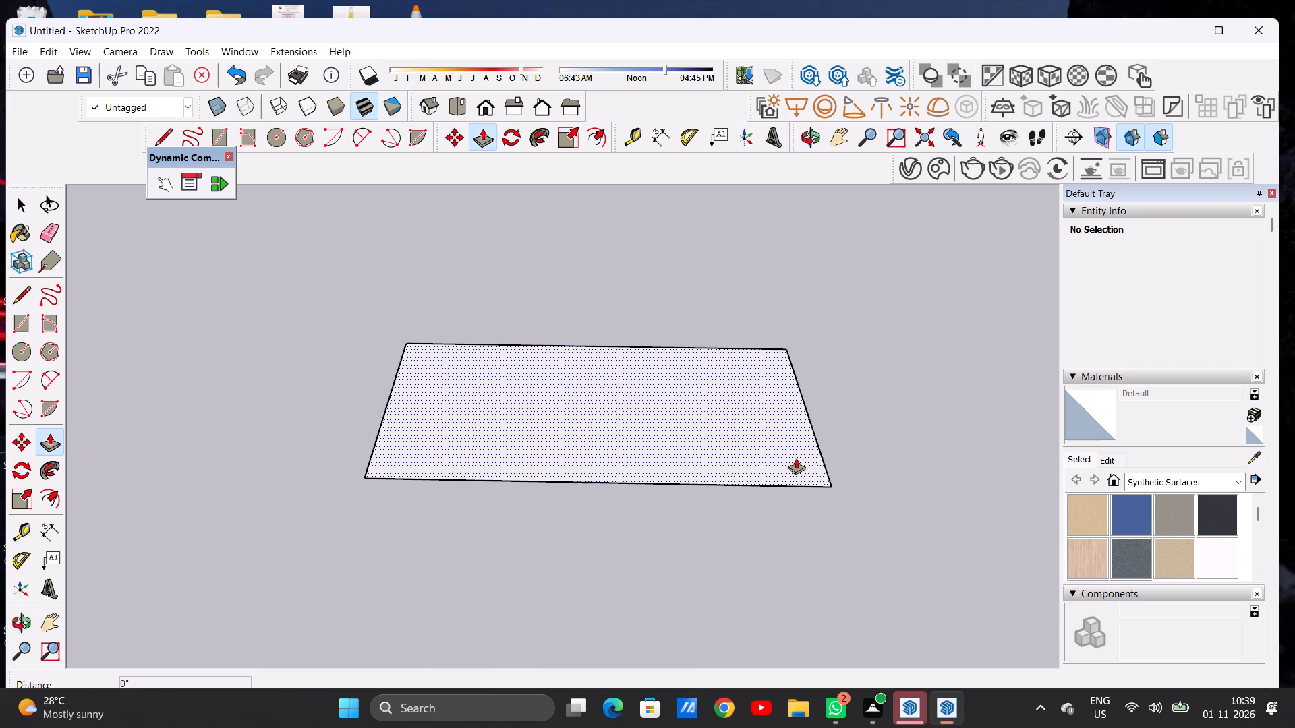
scroll(815, 463, up, 2)
scroll(815, 463, down, 1)
scroll(815, 463, up, 1)
scroll(815, 463, down, 1)
click(807, 475)
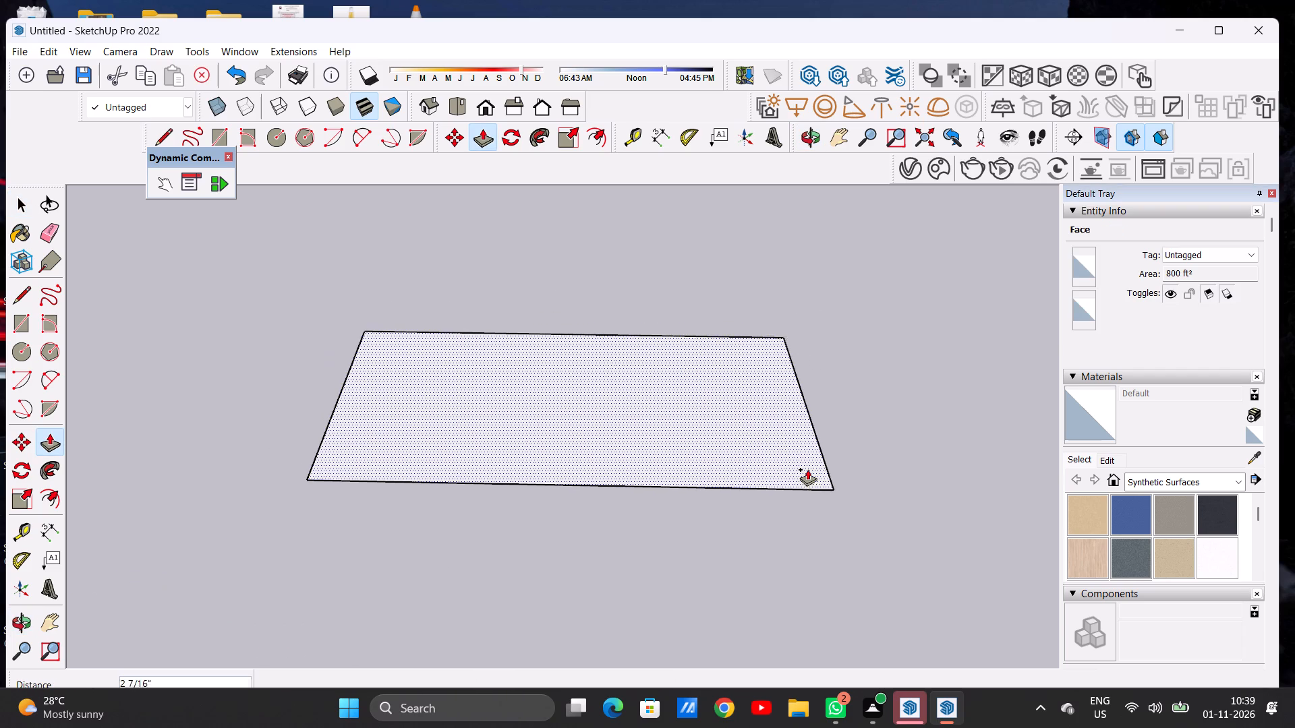
middle_drag(826, 459, 824, 400)
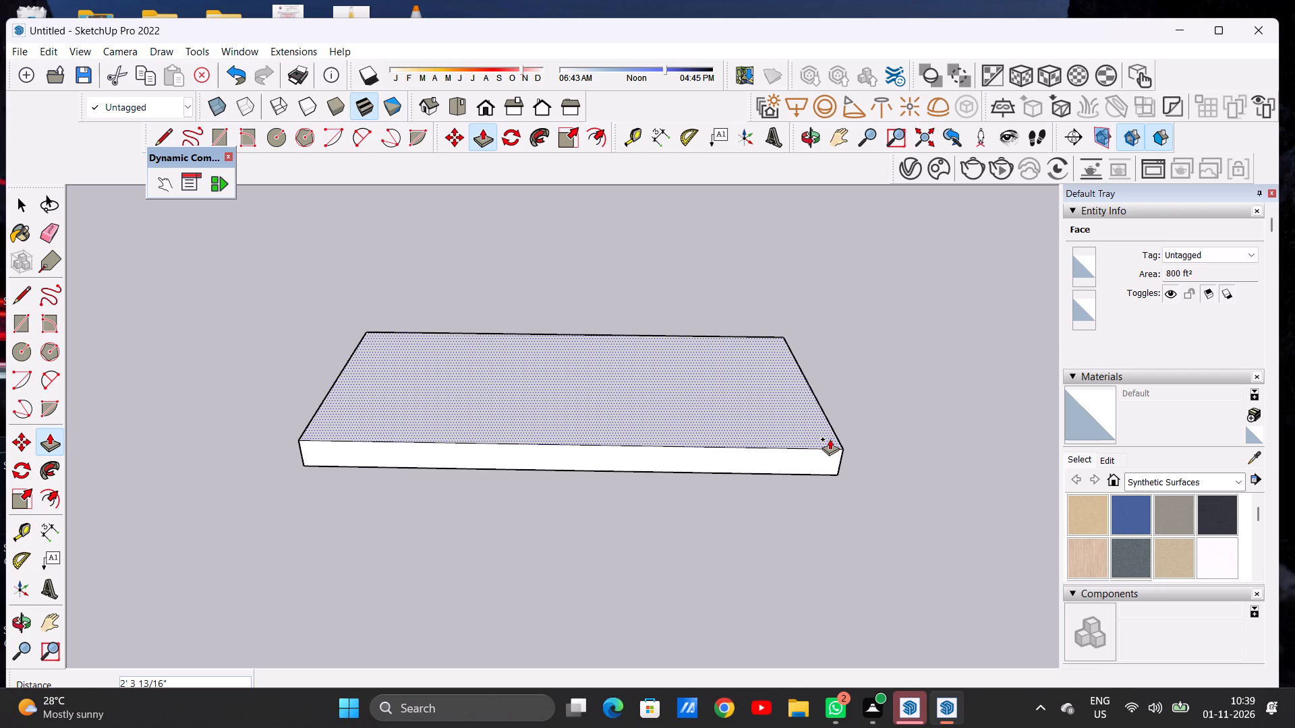
key(9)
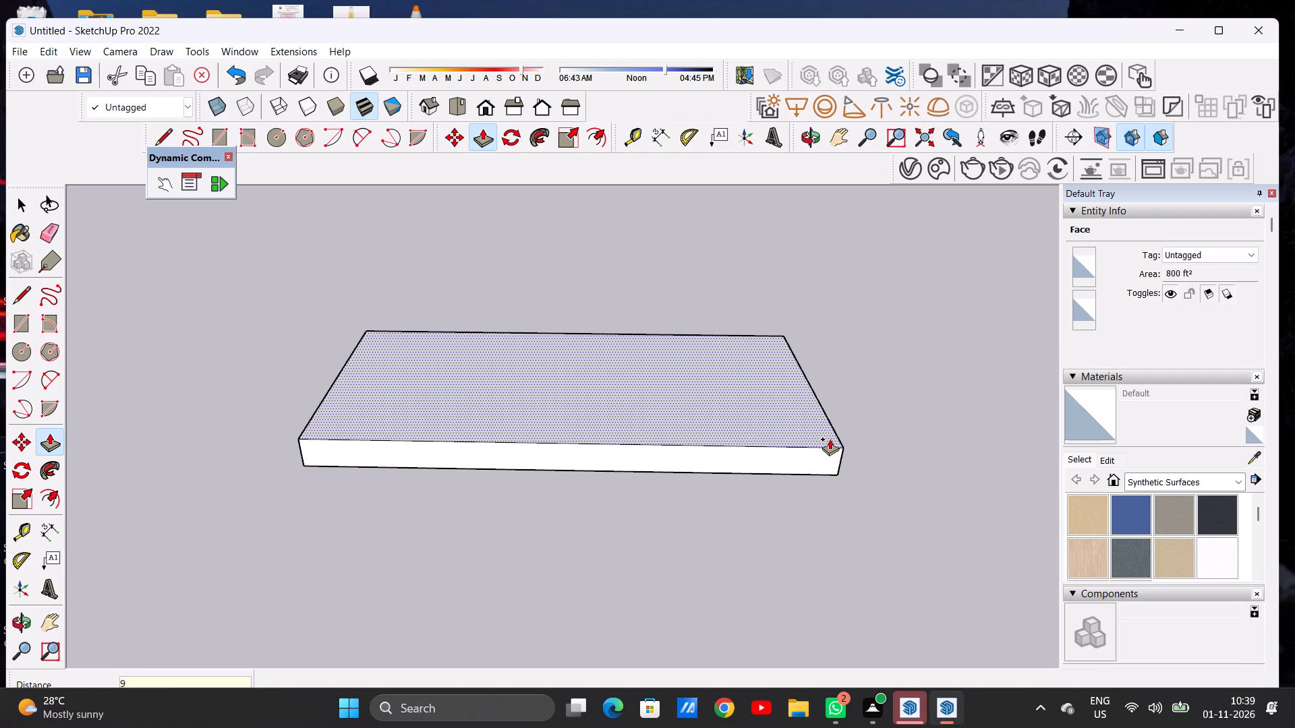
key(shift+quotedbl)
key(Return)
key(space)
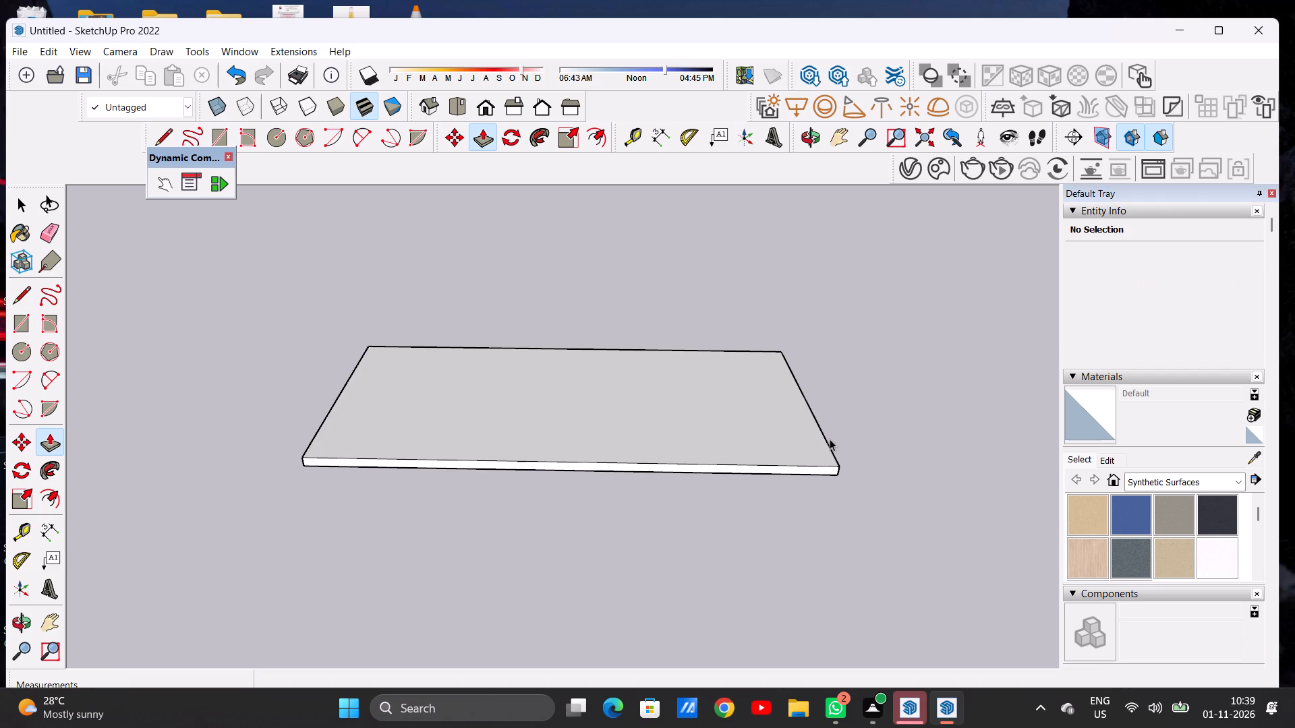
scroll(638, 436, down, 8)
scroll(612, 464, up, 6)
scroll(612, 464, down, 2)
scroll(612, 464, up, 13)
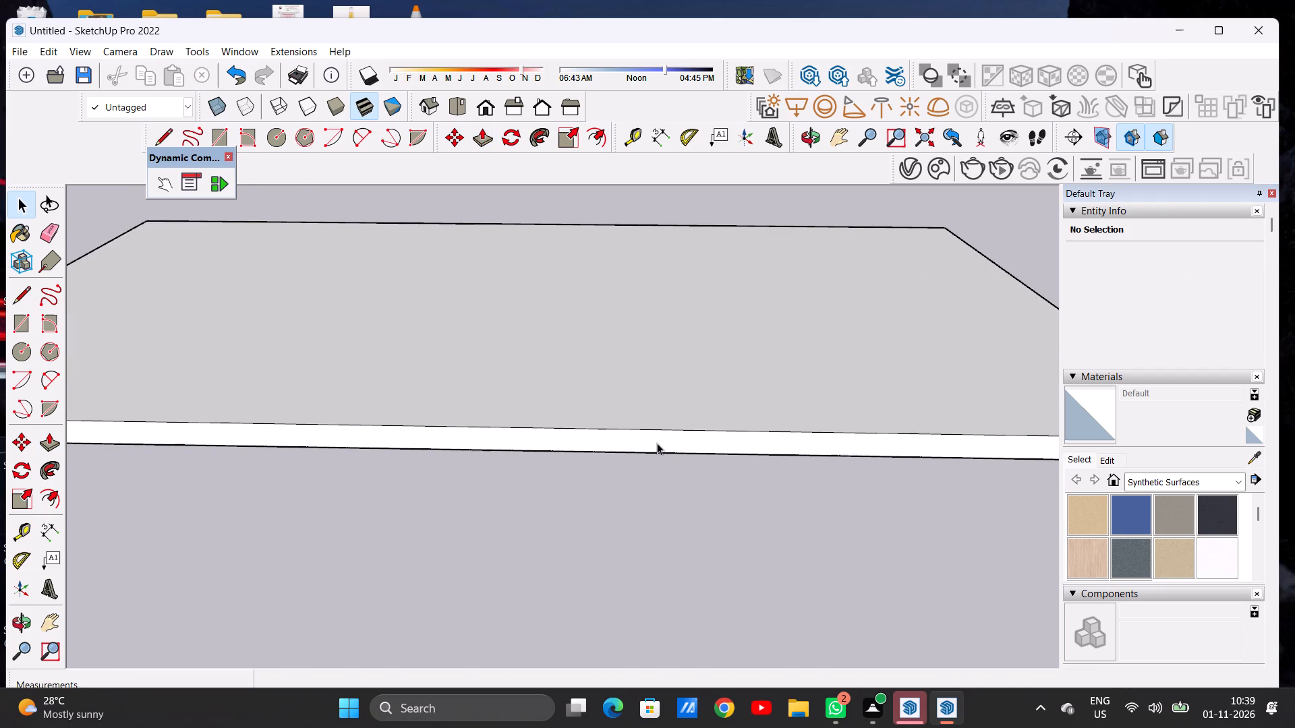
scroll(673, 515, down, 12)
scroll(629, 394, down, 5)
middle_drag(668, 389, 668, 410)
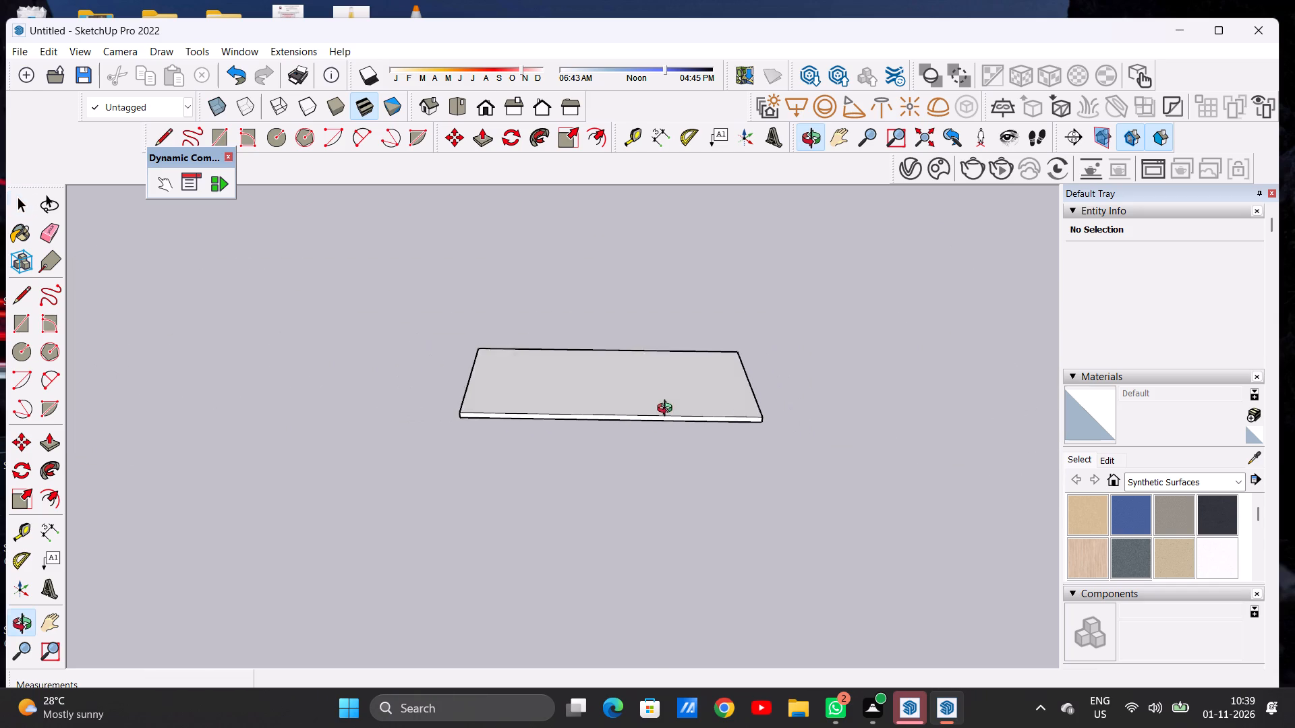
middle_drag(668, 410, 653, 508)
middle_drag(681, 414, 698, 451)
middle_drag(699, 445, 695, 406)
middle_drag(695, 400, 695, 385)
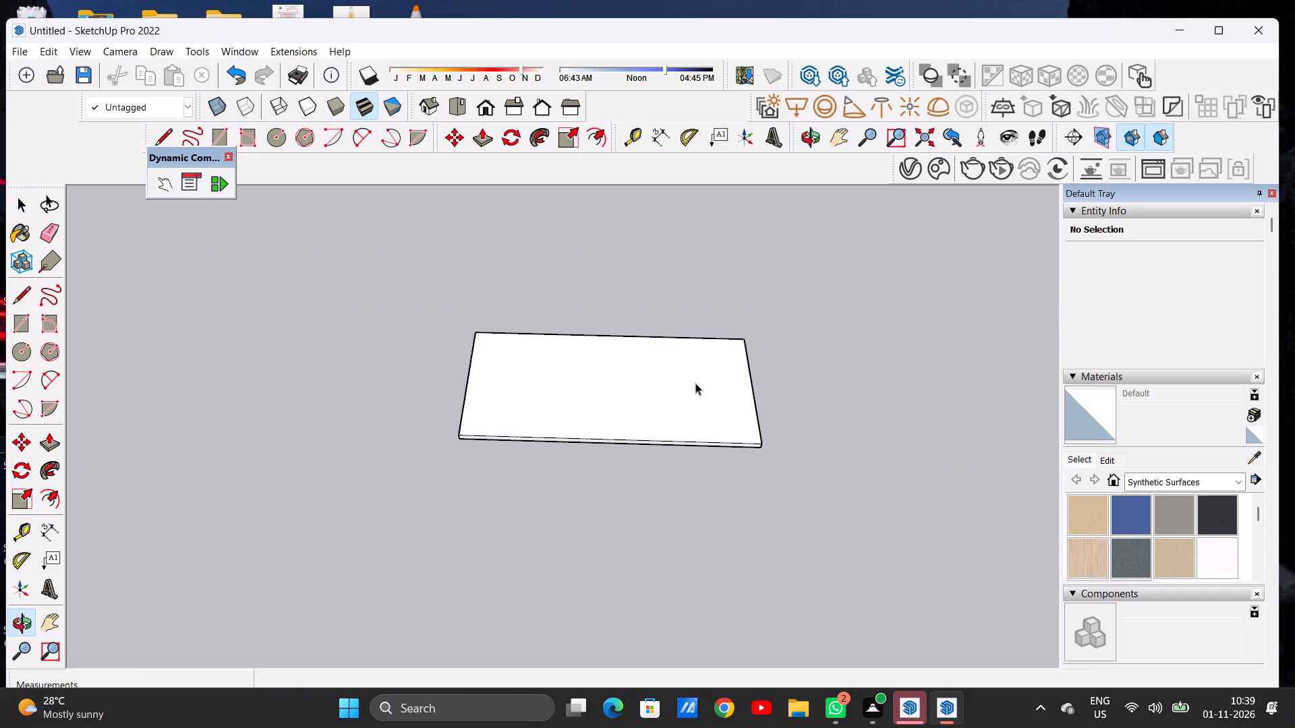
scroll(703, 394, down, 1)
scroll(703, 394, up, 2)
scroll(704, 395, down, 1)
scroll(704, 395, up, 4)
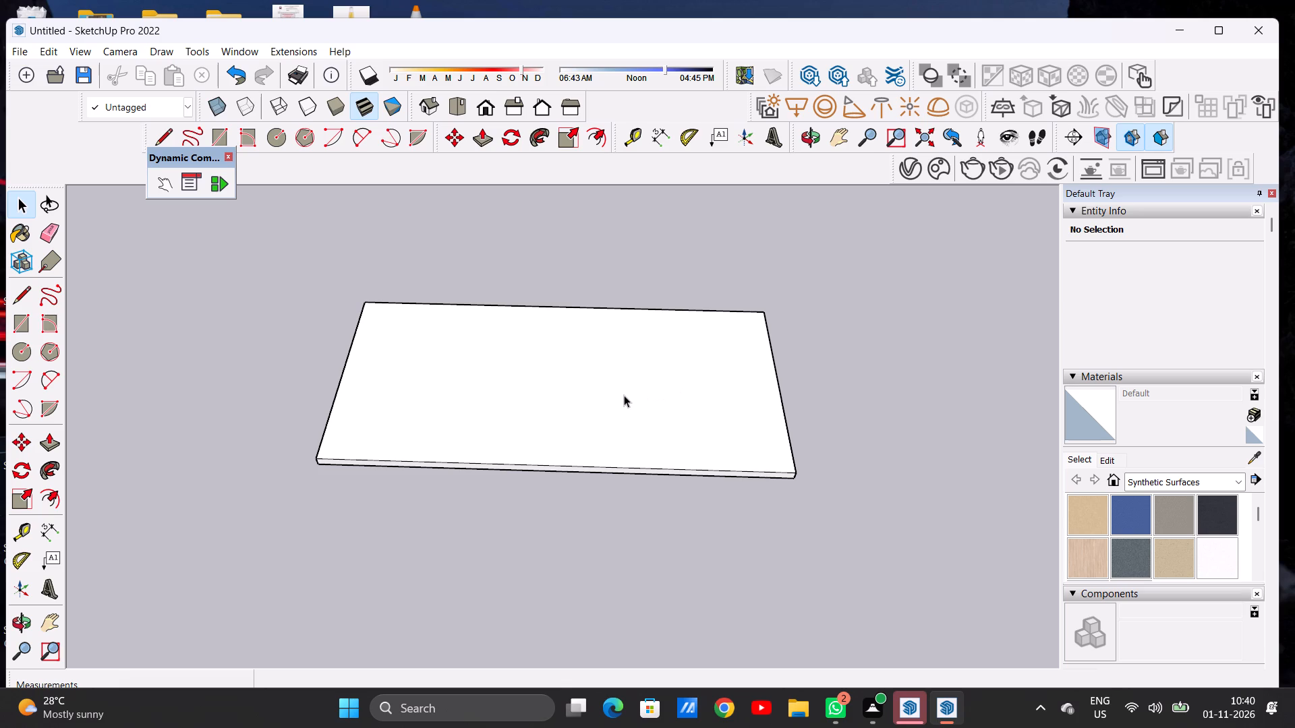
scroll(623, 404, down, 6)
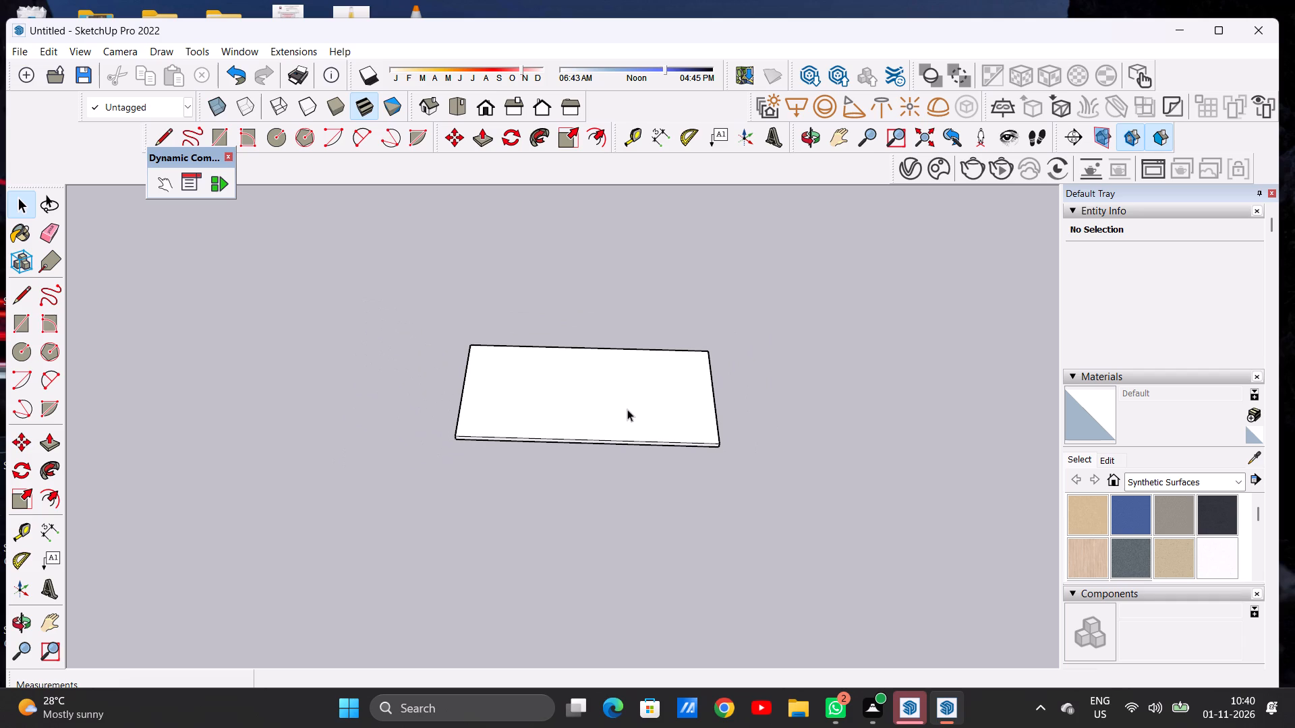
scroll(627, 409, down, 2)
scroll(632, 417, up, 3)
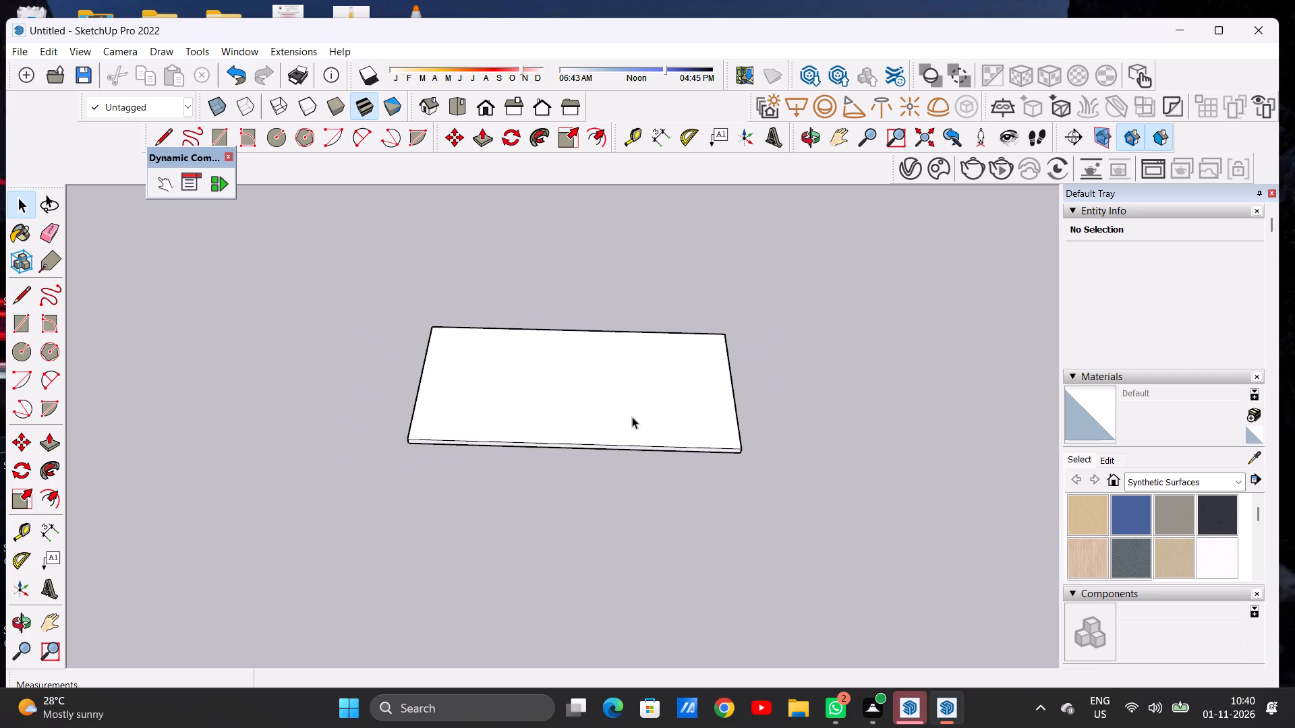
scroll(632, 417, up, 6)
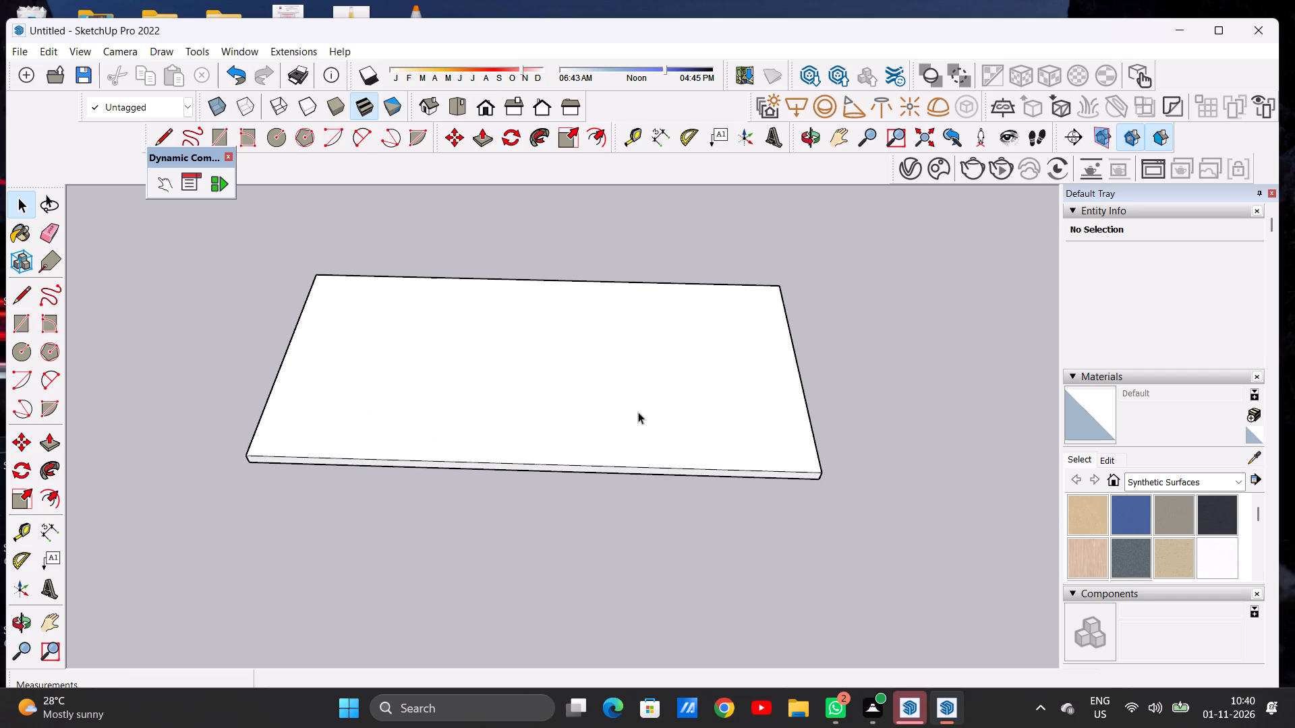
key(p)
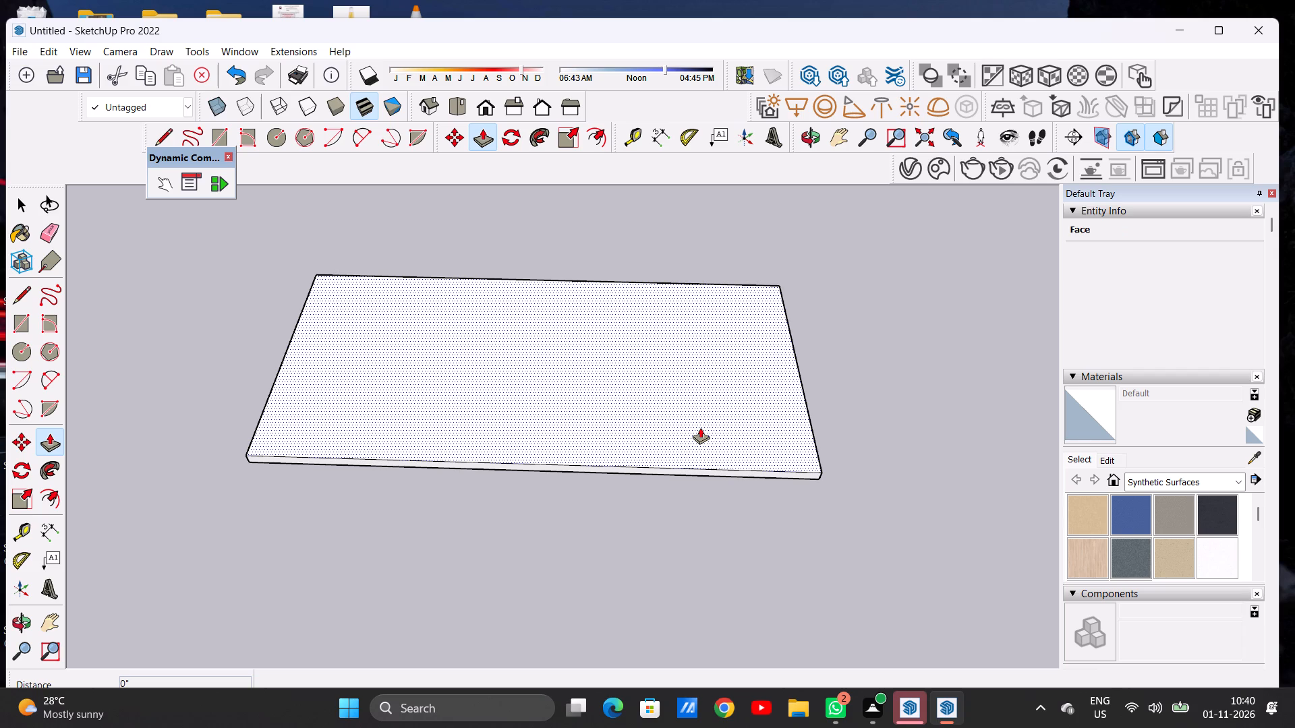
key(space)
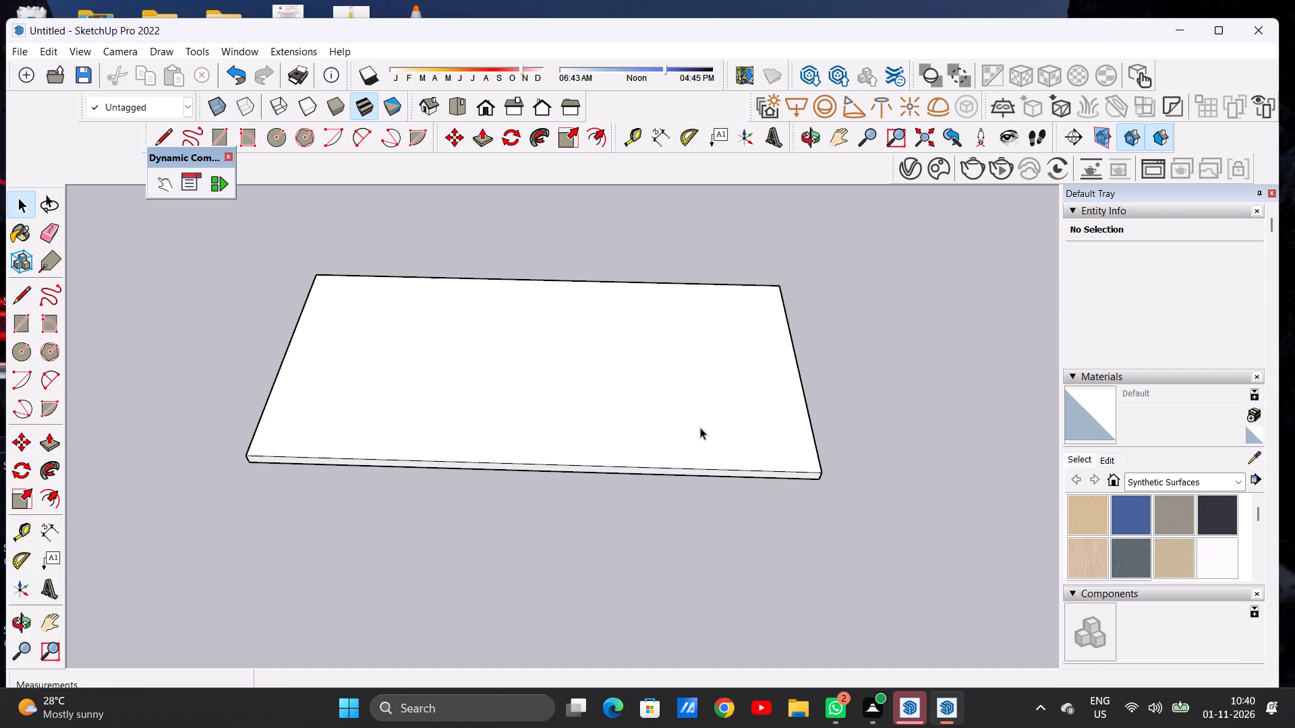
Offset the slab's top face edges inward by about 1' 8" to outline an inner rectangle.
scroll(579, 456, down, 6)
middle_drag(652, 434, 646, 489)
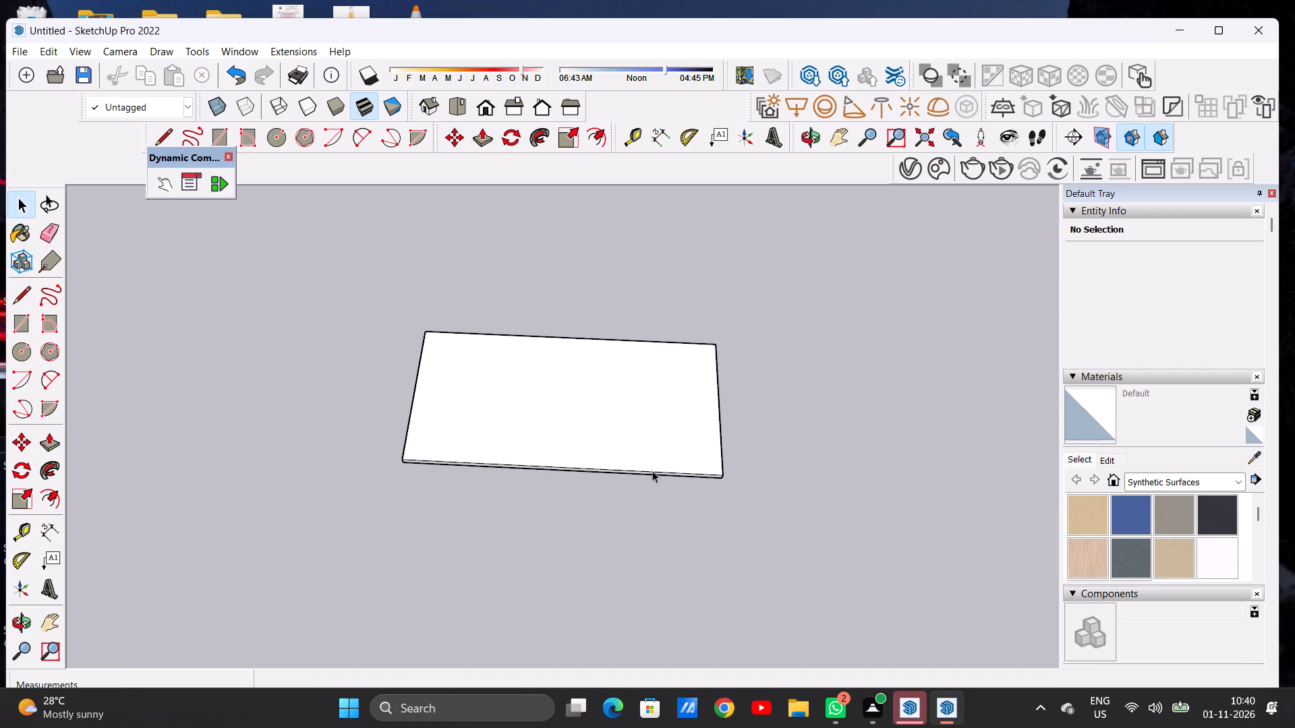
scroll(655, 467, up, 6)
middle_drag(671, 449, 673, 505)
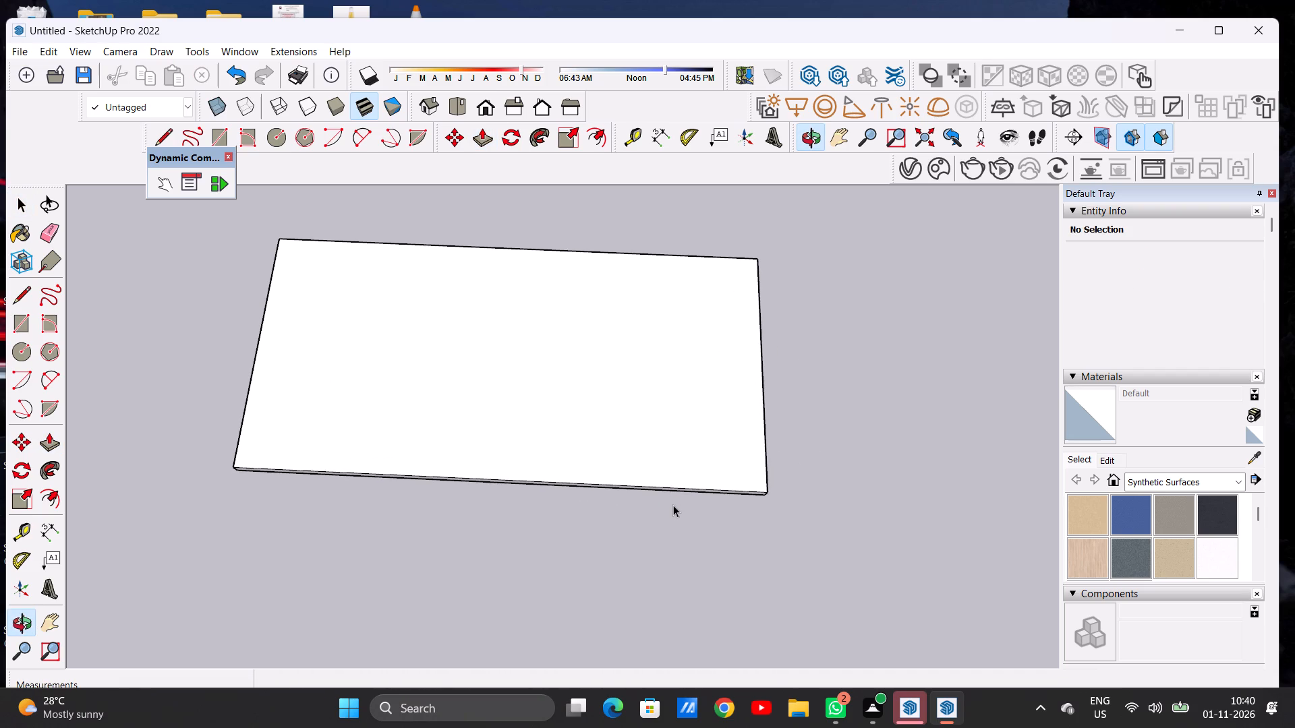
text(OF)
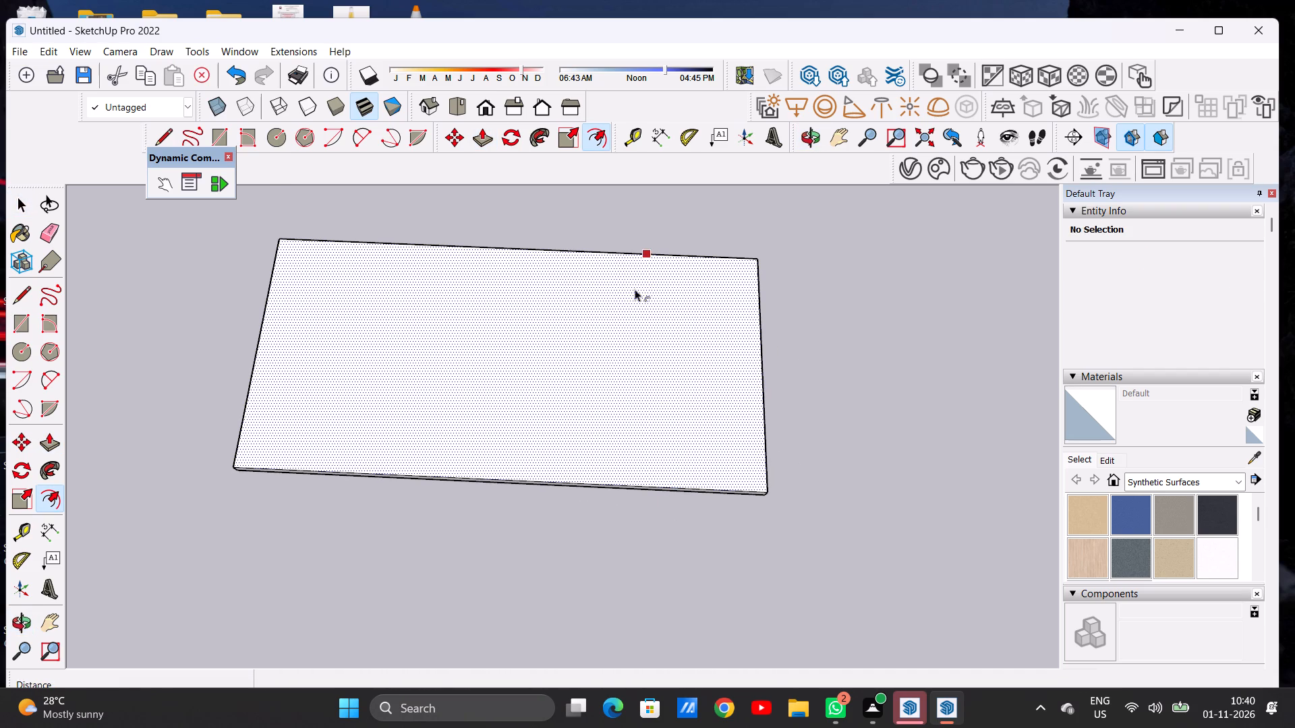
click(552, 262)
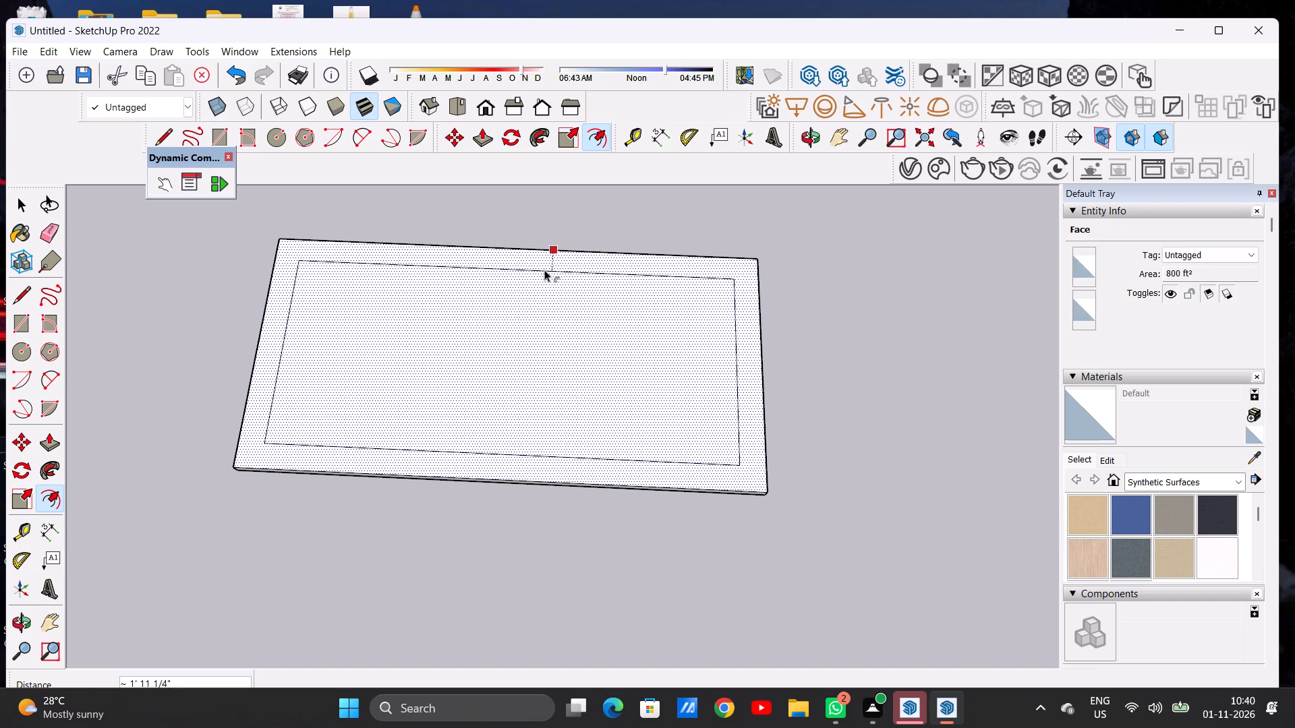
click(542, 268)
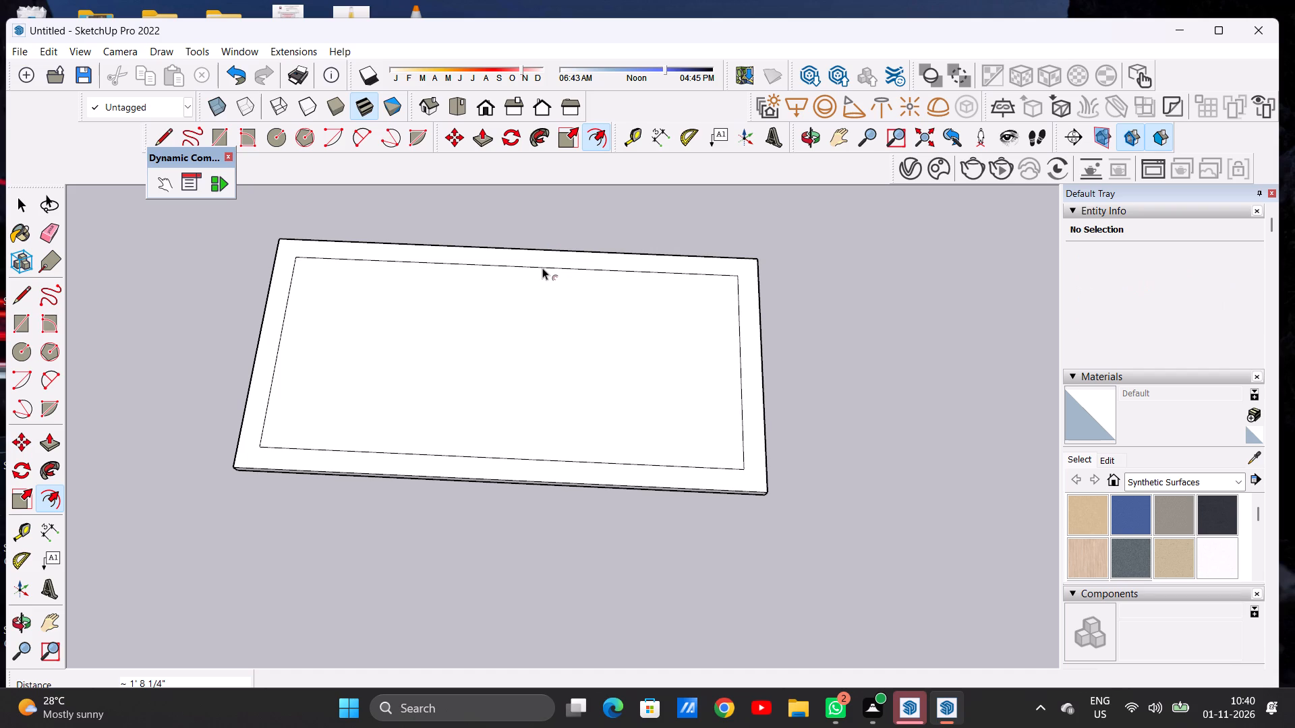
scroll(631, 264, down, 4)
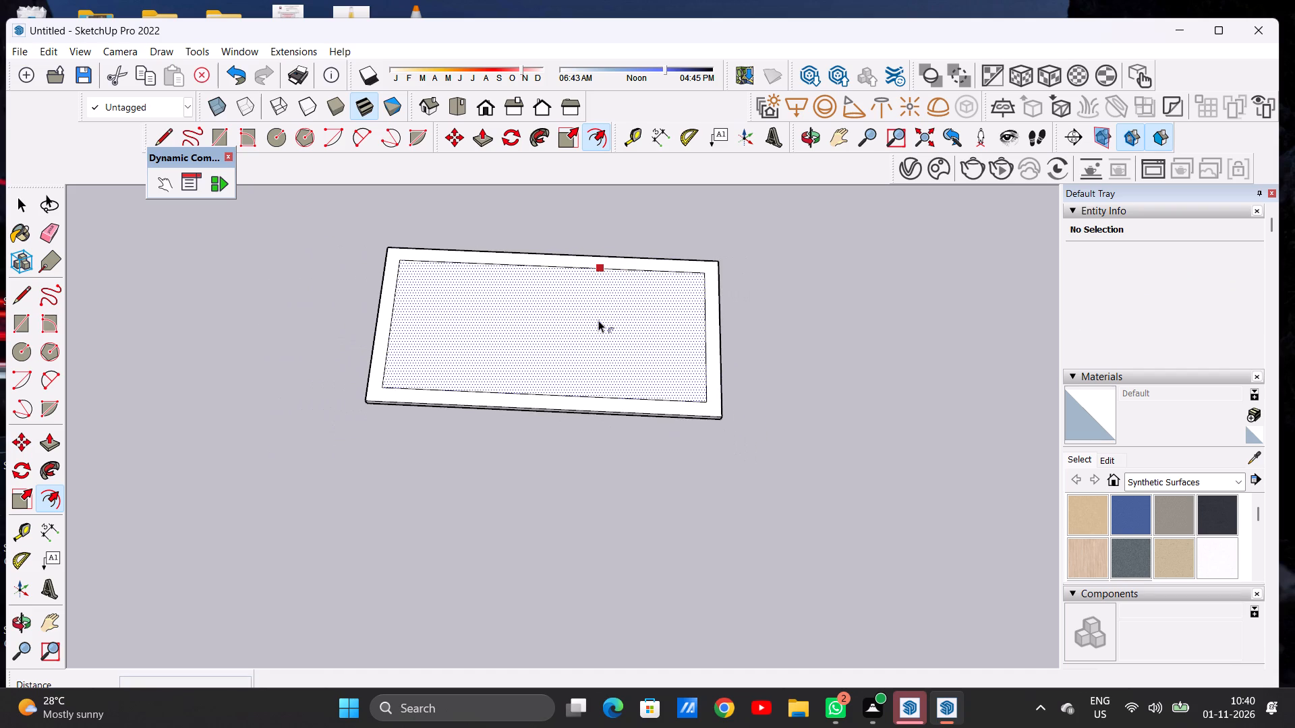
key(space)
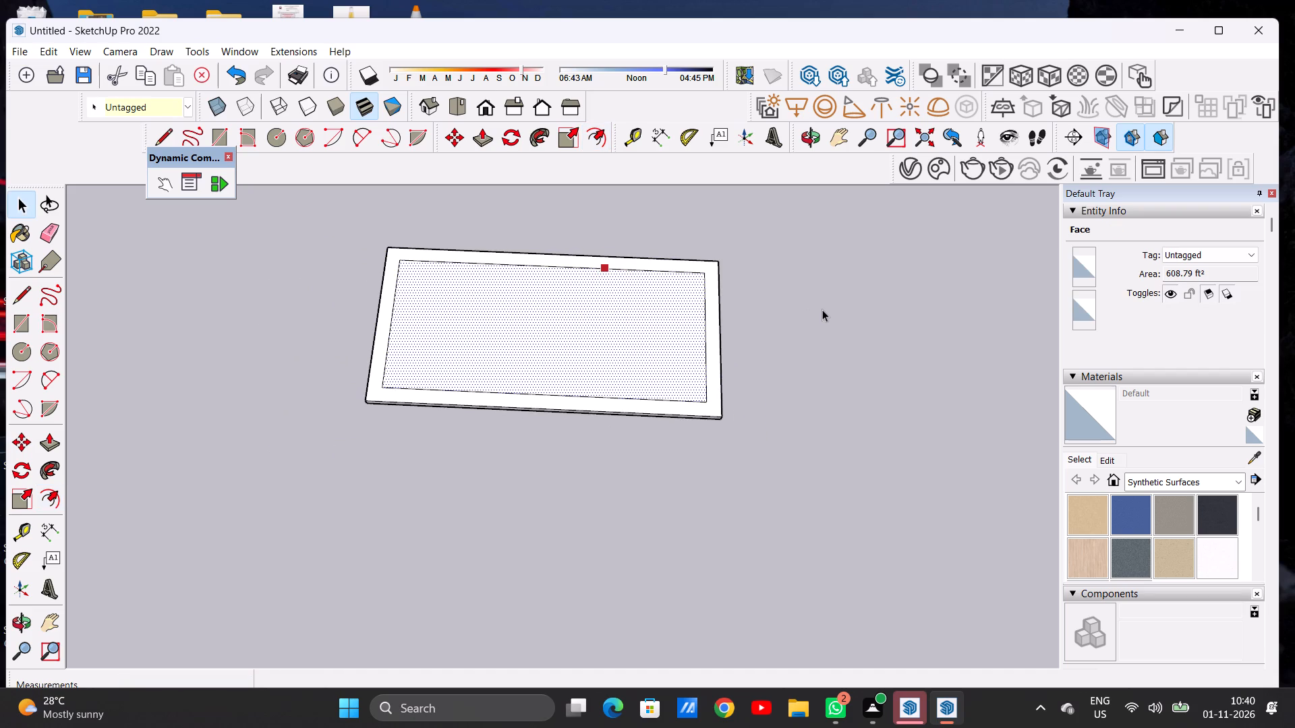
click(826, 309)
Draw a line about 1' 8" long from the inner rectangle's front right corner straight to the slab's front edge.
scroll(688, 444, down, 4)
middle_drag(623, 433, 644, 371)
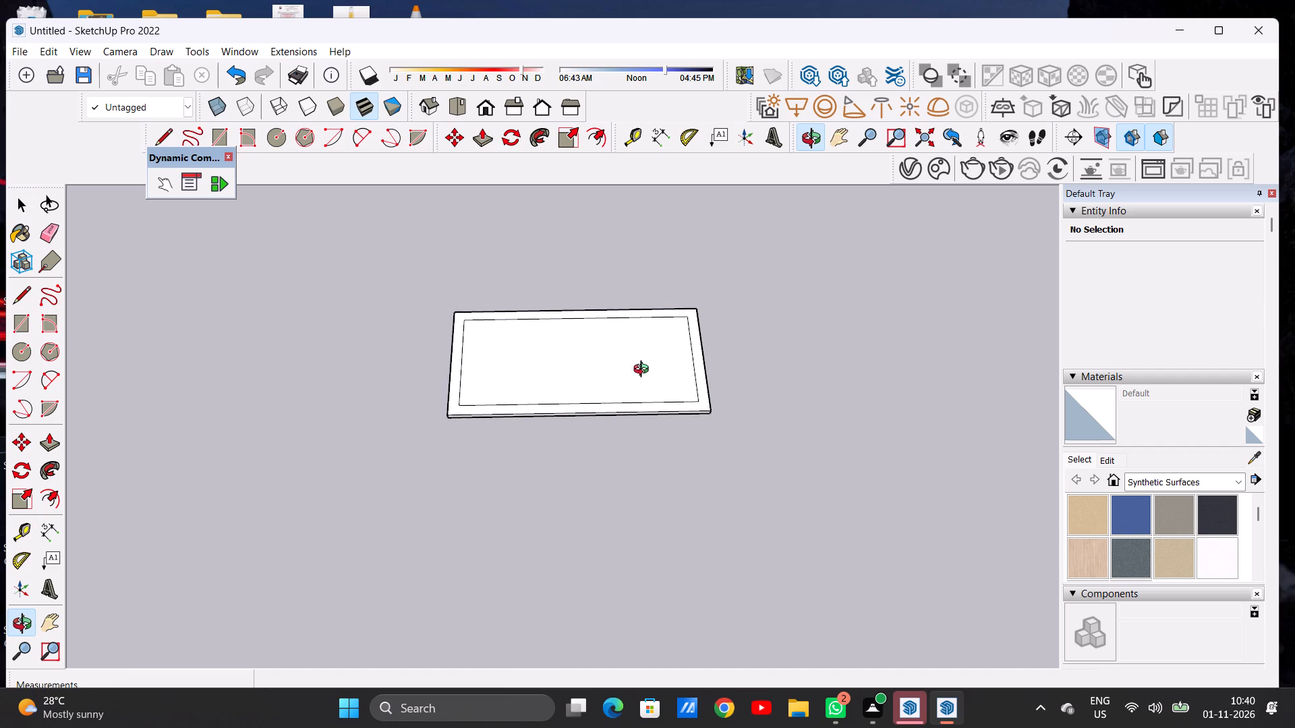
middle_drag(644, 371, 654, 320)
scroll(723, 406, up, 10)
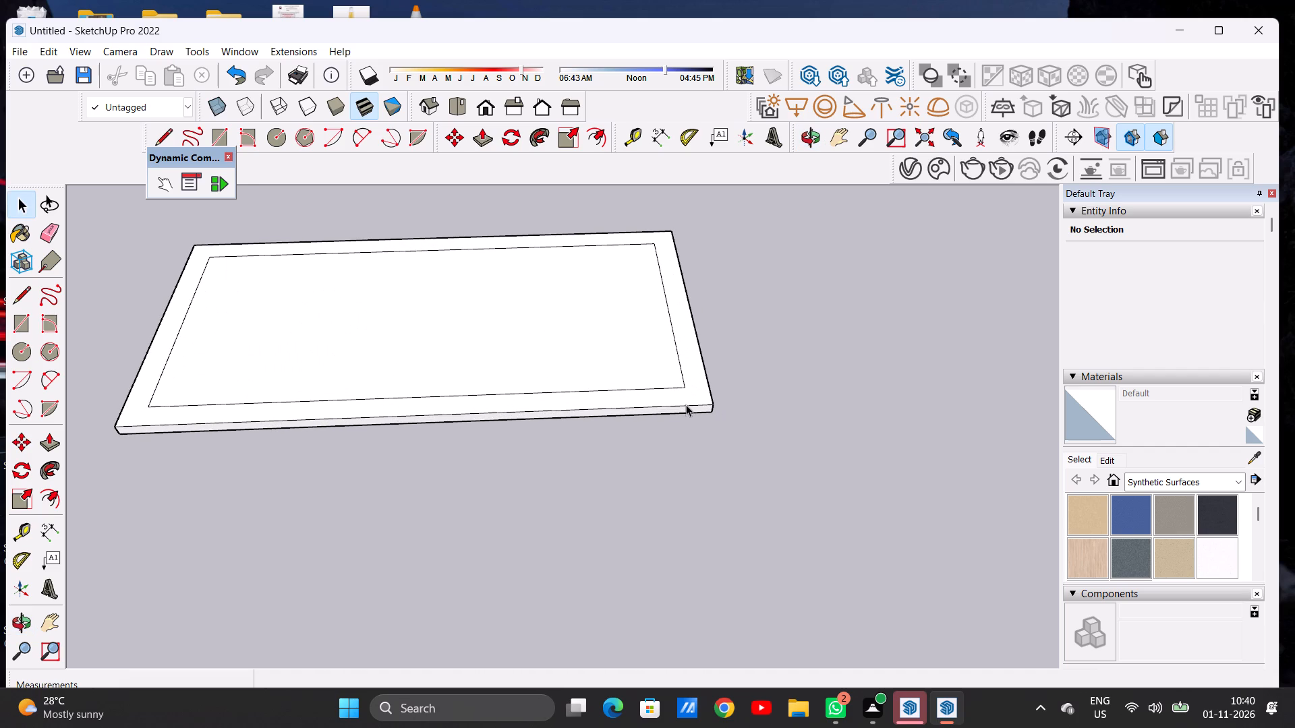
scroll(685, 402, down, 7)
middle_drag(677, 380, 677, 484)
middle_click(677, 484)
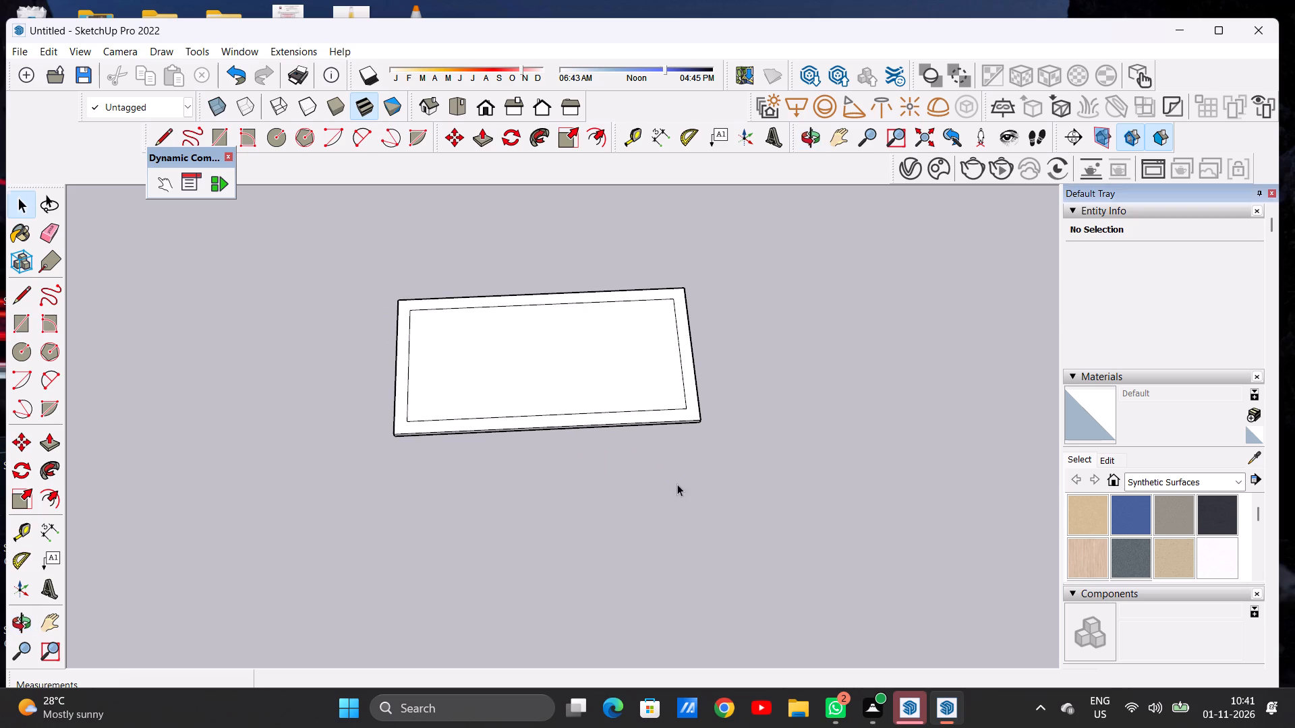
scroll(684, 388, up, 7)
key(l)
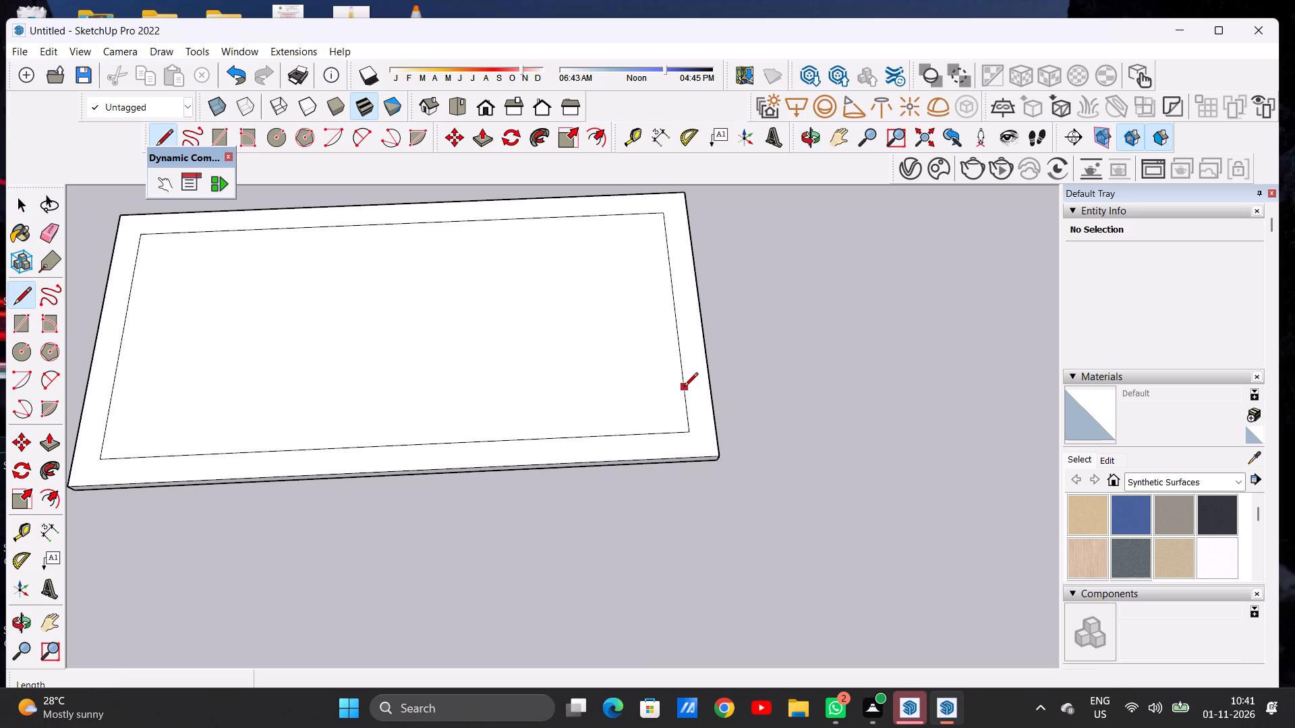
click(691, 429)
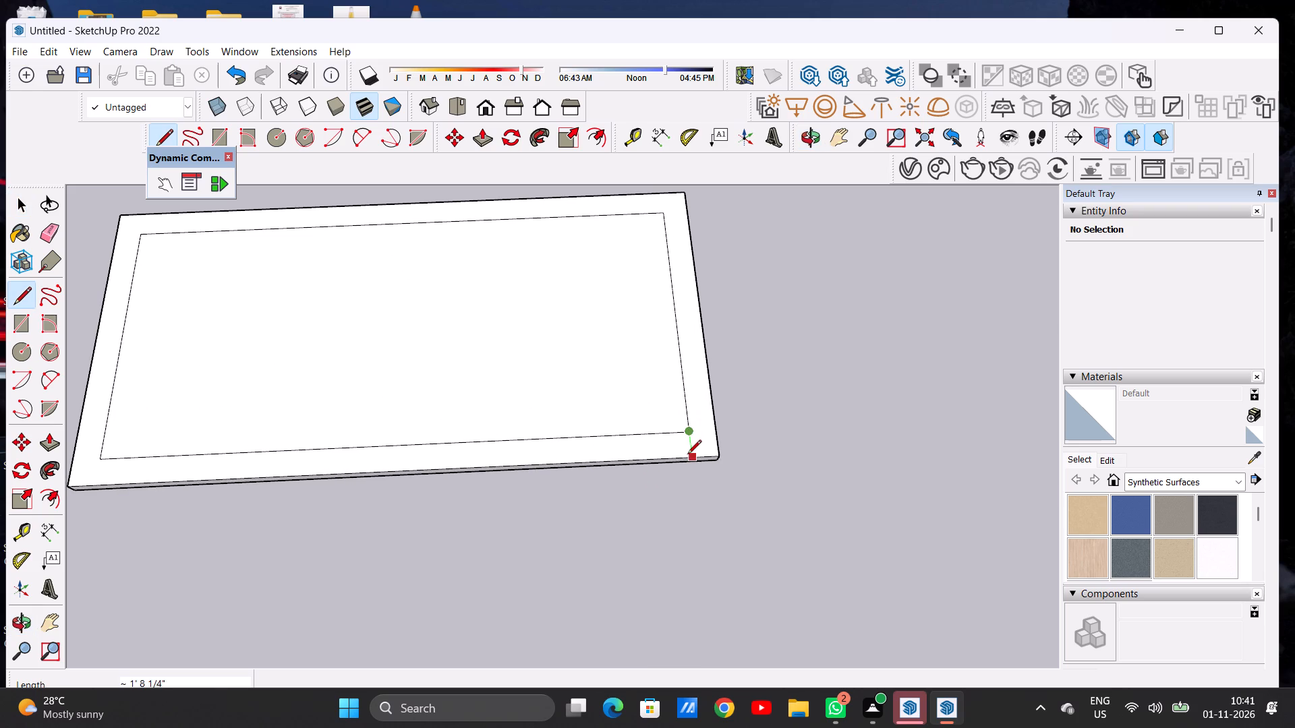
click(689, 456)
Draw a line about 1' 8" long from the inner rectangle's front left corner straight to the slab's front edge.
scroll(759, 418, down, 6)
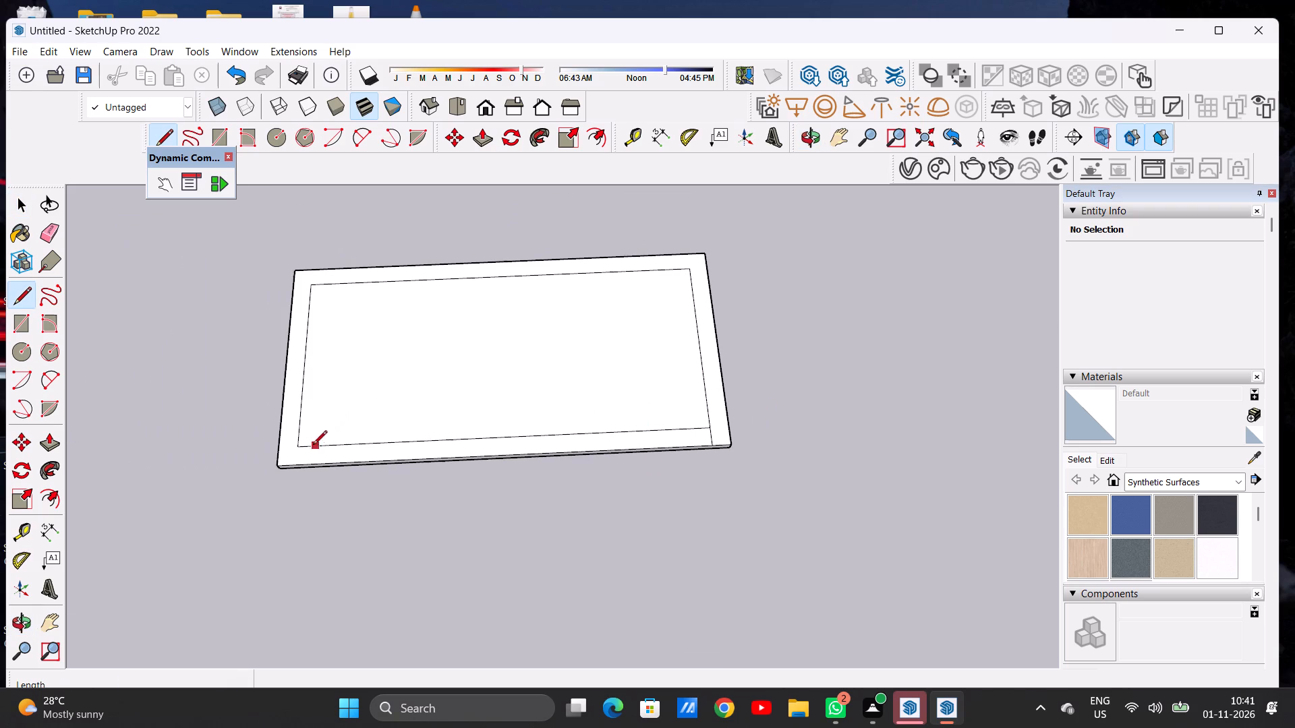
scroll(303, 452, down, 1)
scroll(303, 452, up, 9)
click(303, 439)
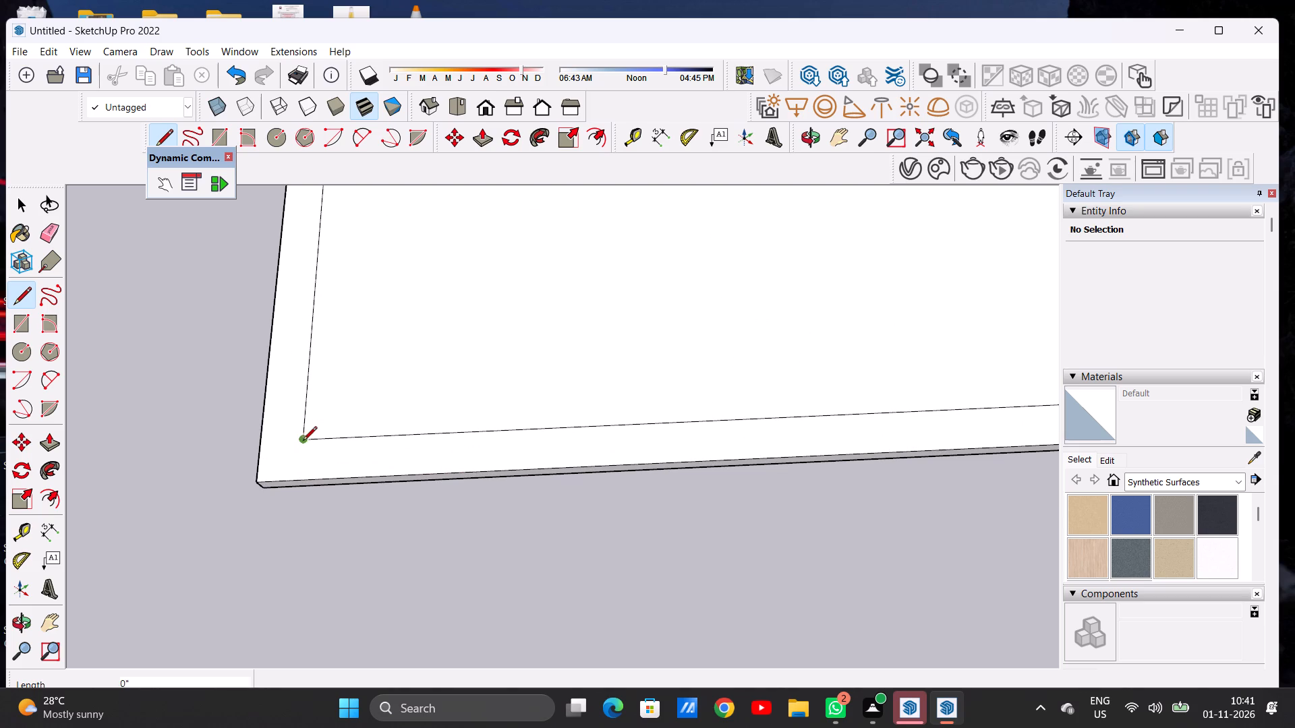
click(300, 475)
Draw a line about 36' 7" long, parallel to the red axis, across the inner rectangle from its left edge to its right edge near mid-depth.
scroll(342, 454, down, 2)
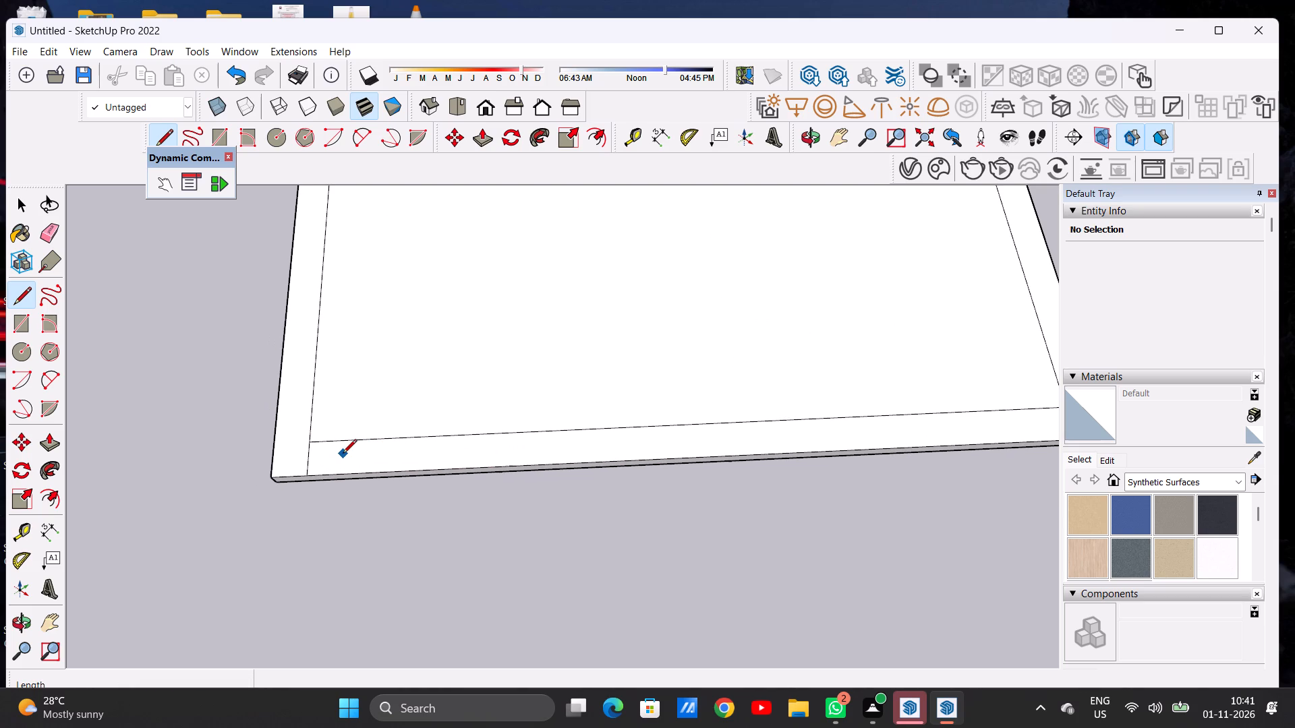
scroll(341, 455, down, 6)
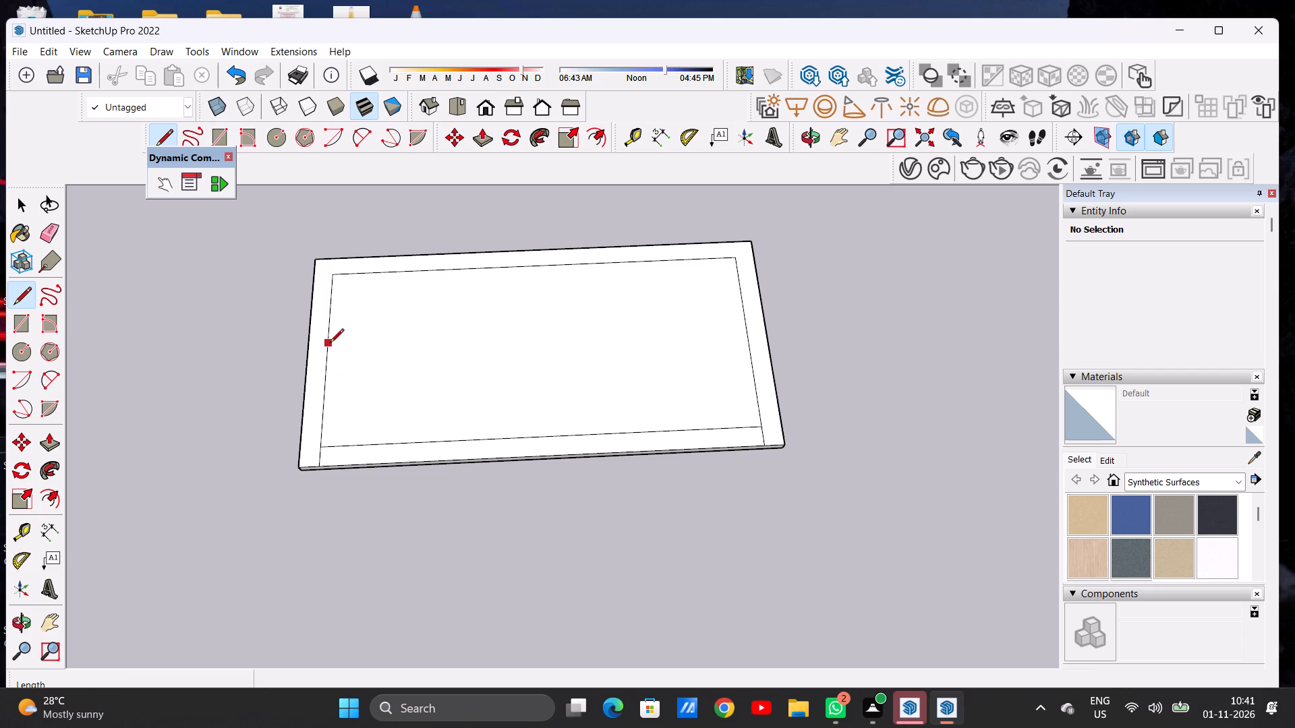
click(330, 344)
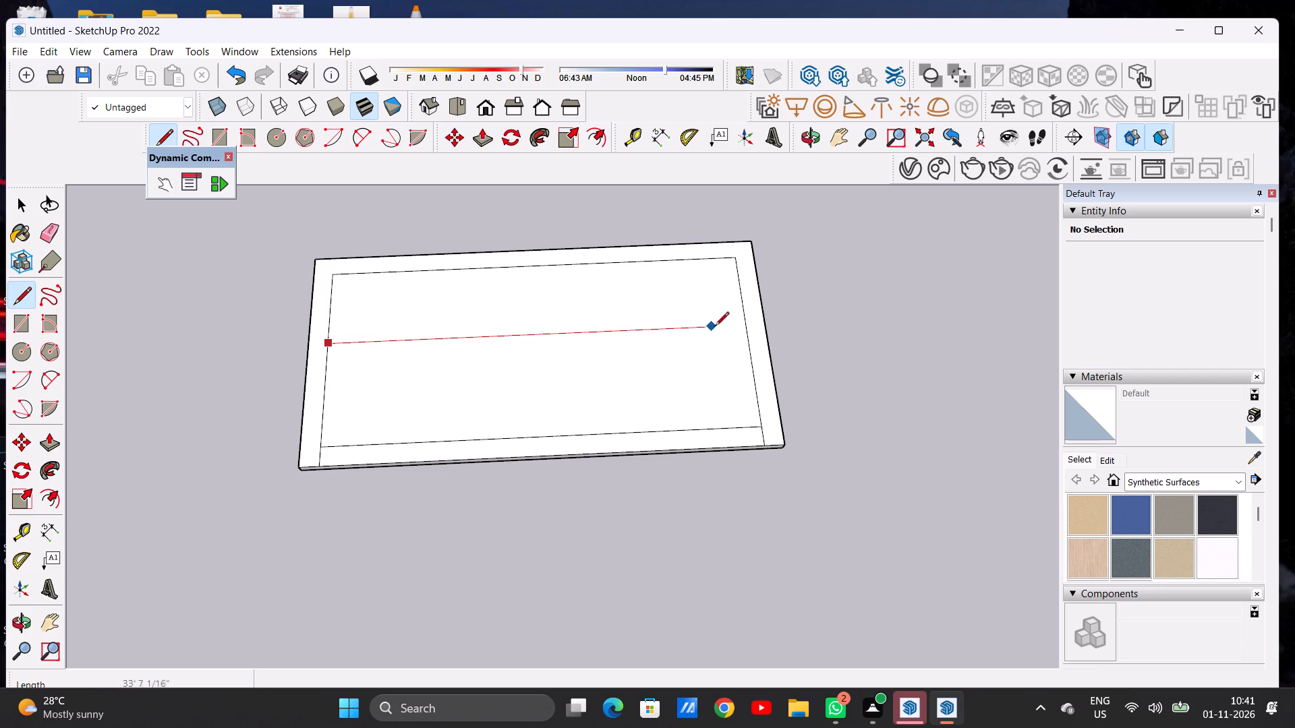
click(747, 326)
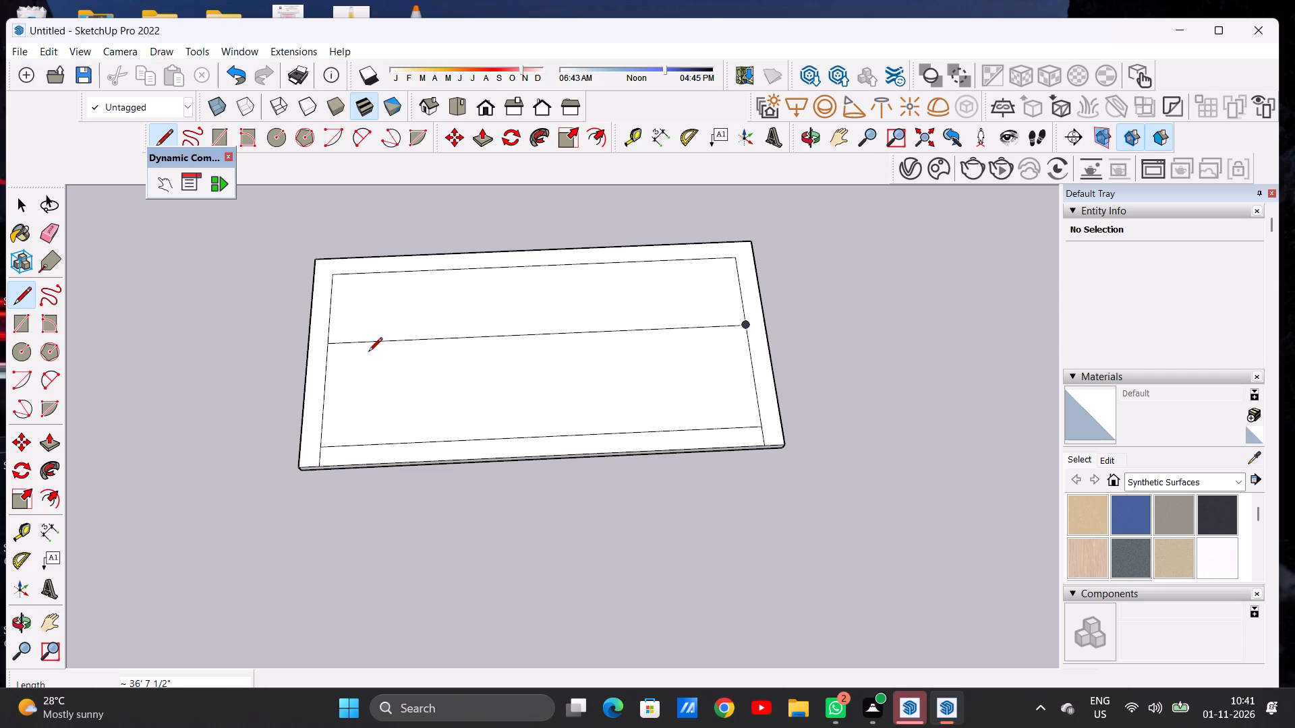
Draw a 40' line parallel to the red axis across the slab's full top face, just in front of the existing mid-depth line.
click(305, 359)
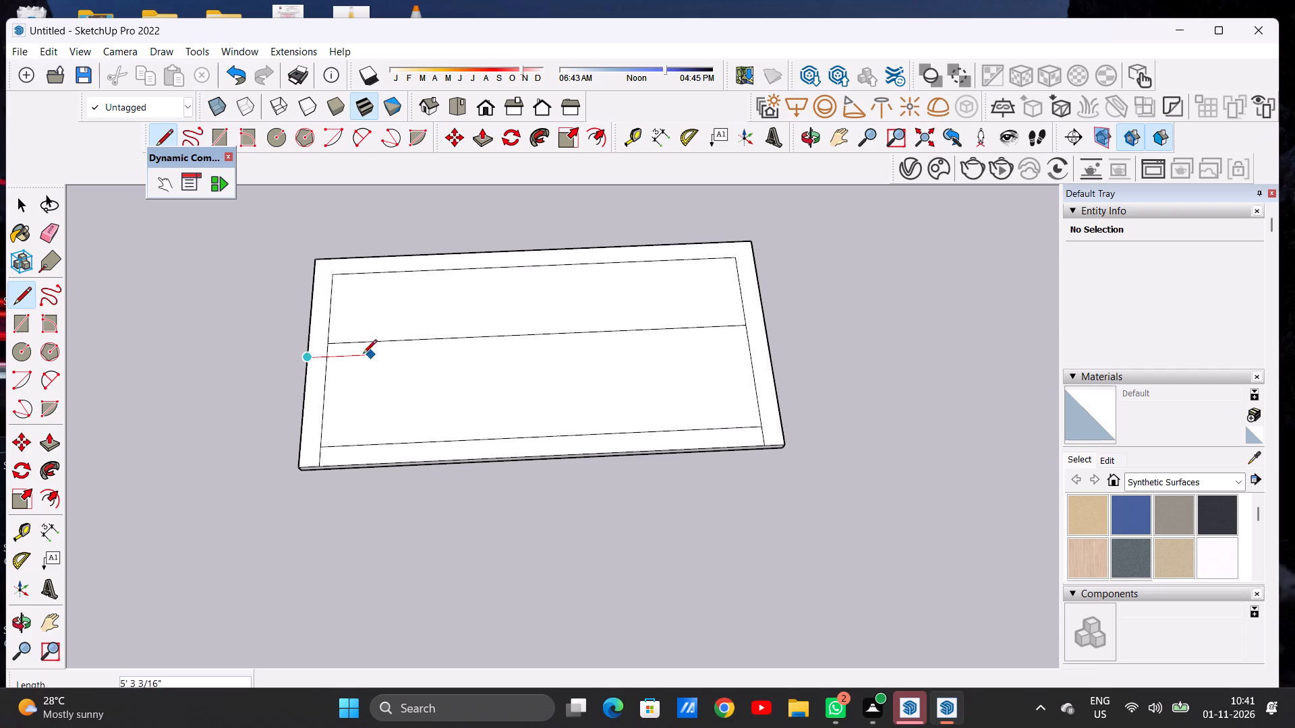
key(space)
text(L)
click(307, 367)
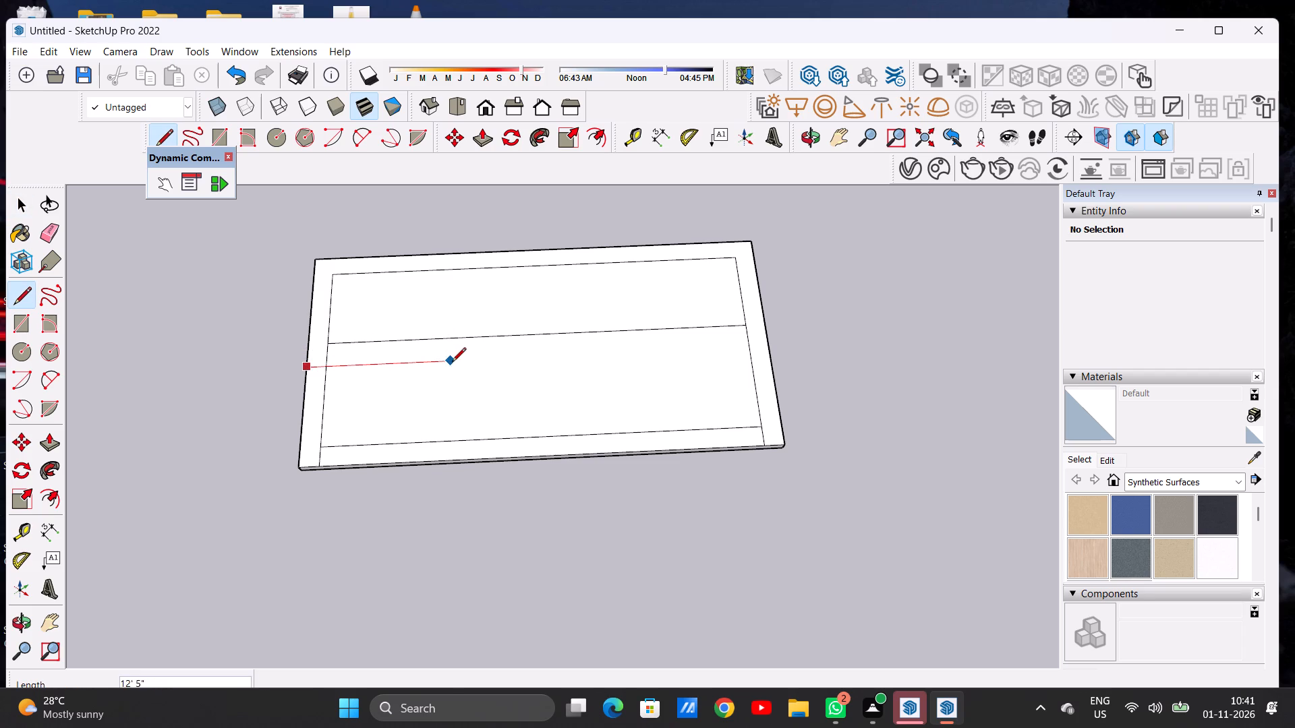
scroll(772, 344, up, 4)
click(771, 346)
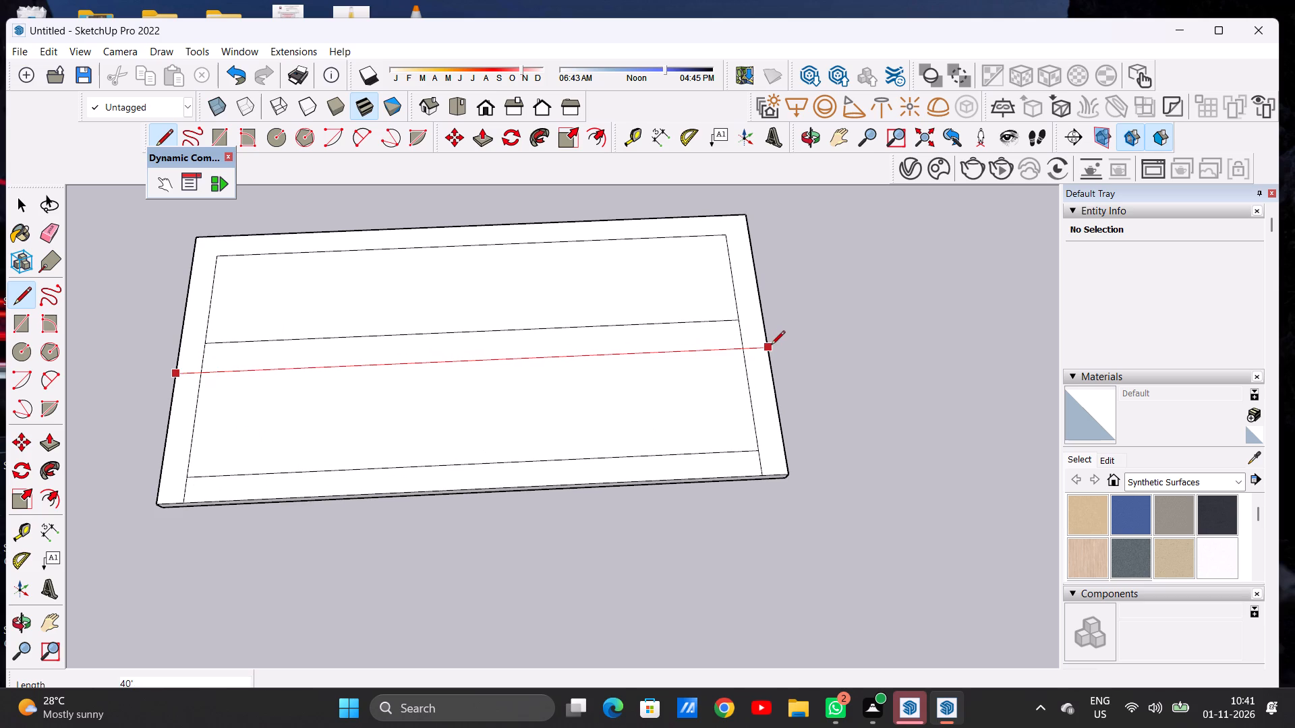
key(space)
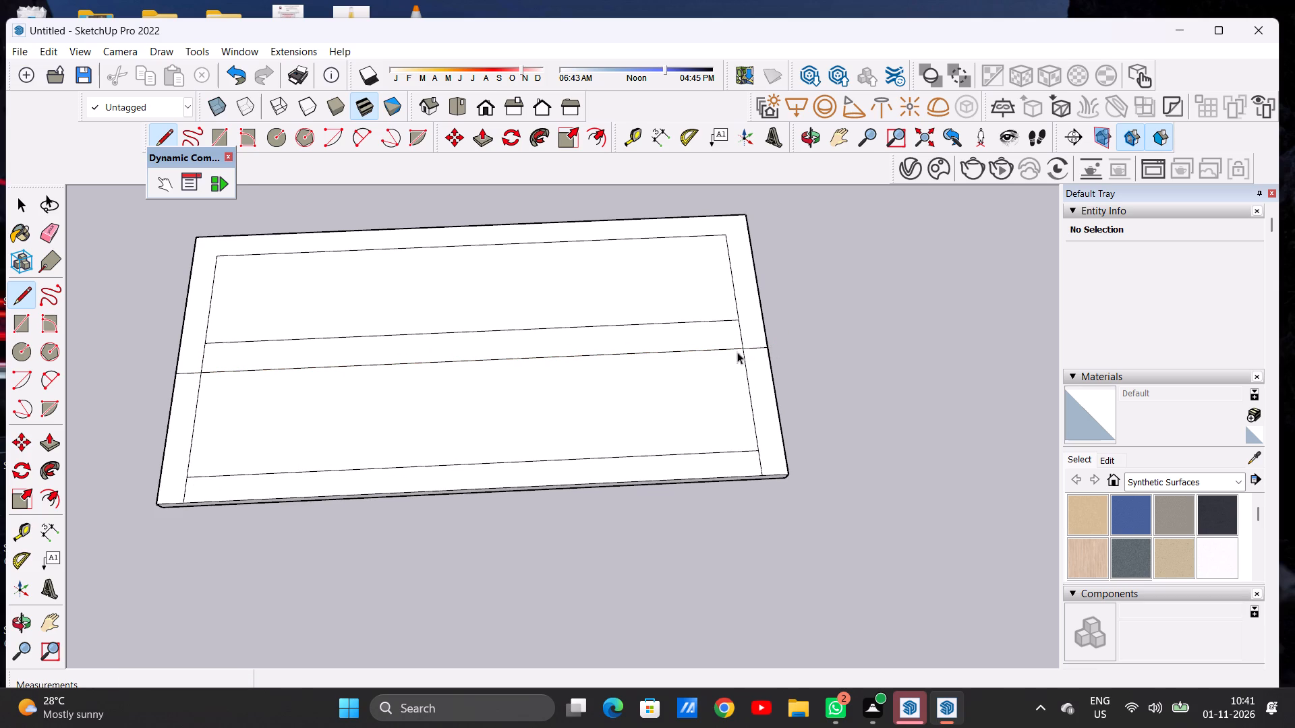
Push/Pull the U-shaped border strip around the slab's back half up 10' to form the back and side walls.
scroll(685, 371, down, 11)
middle_drag(634, 443, 647, 370)
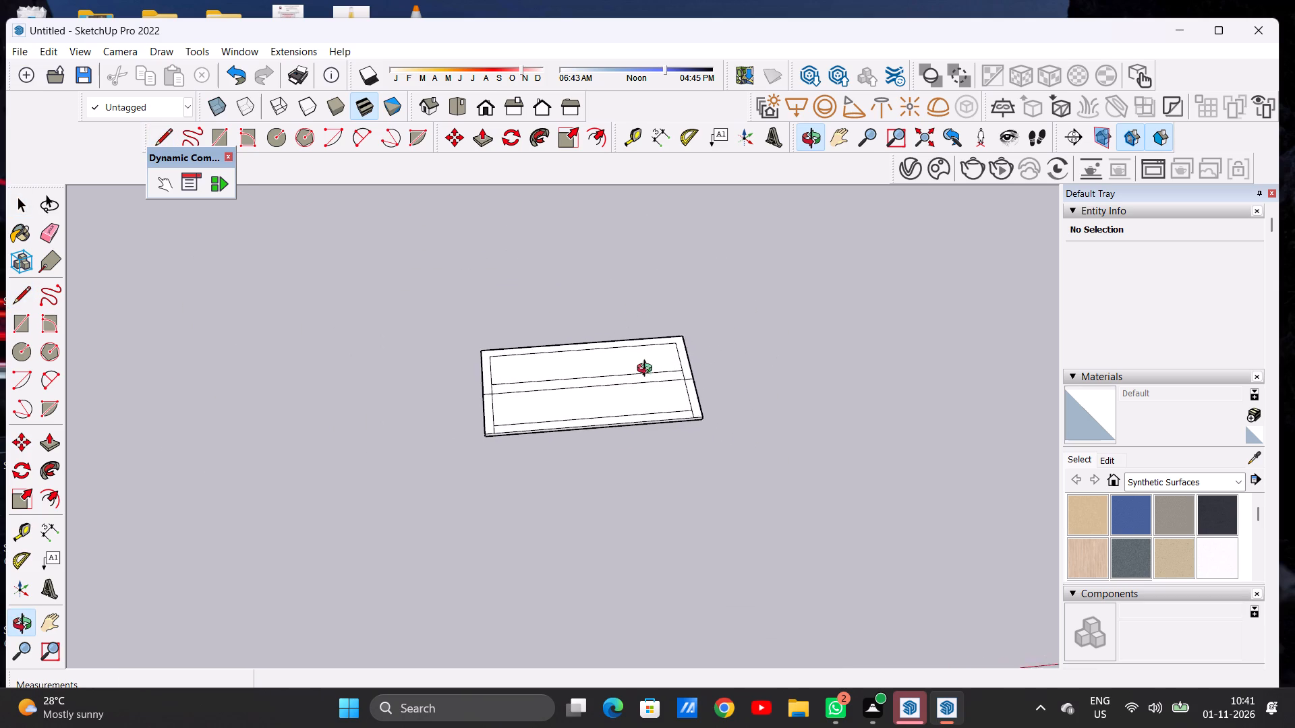
middle_drag(647, 370, 687, 344)
scroll(483, 464, up, 3)
middle_drag(524, 458, 456, 328)
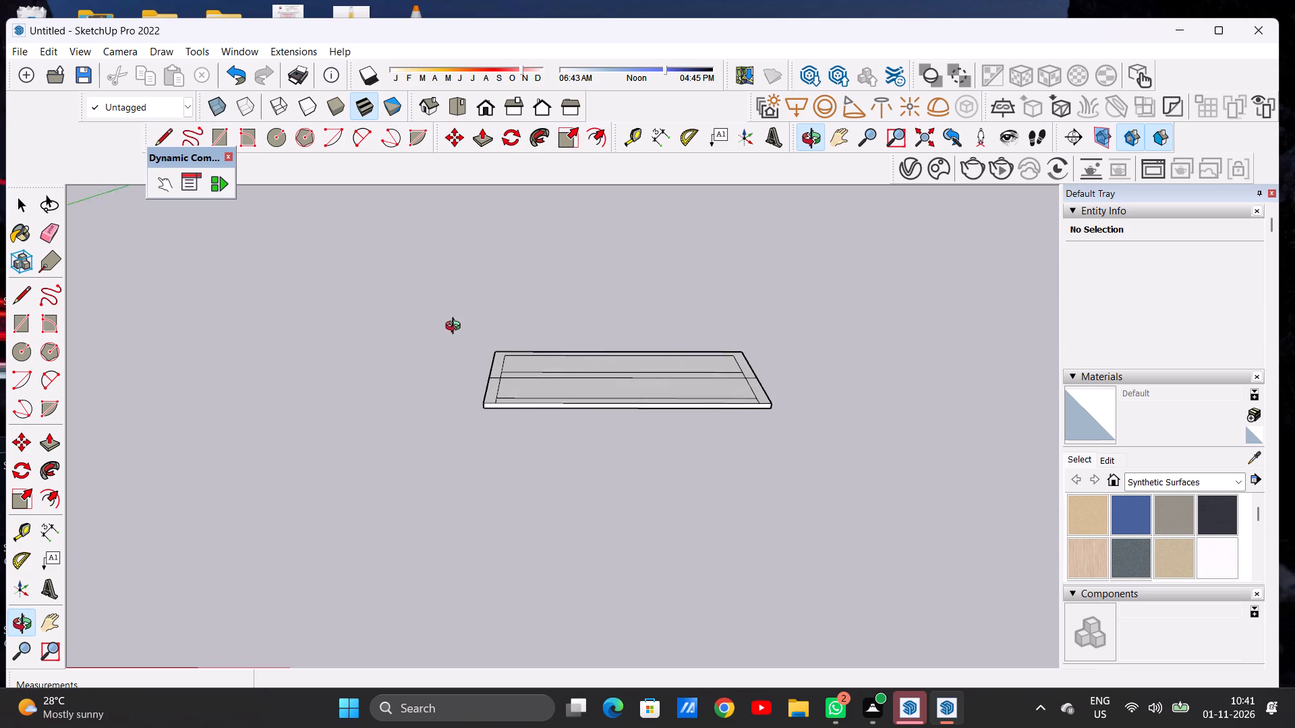
middle_drag(456, 328, 456, 324)
middle_click(456, 324)
scroll(789, 357, up, 6)
middle_drag(726, 364, 708, 388)
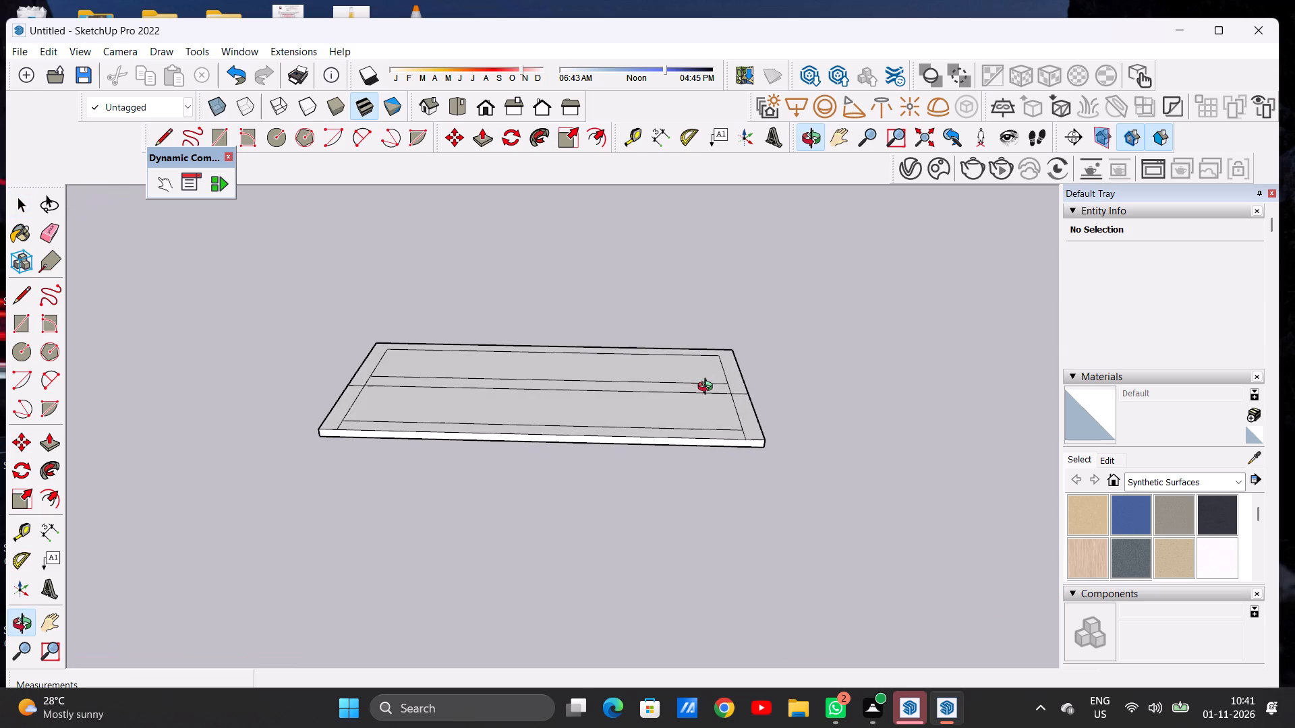
middle_drag(708, 388, 724, 376)
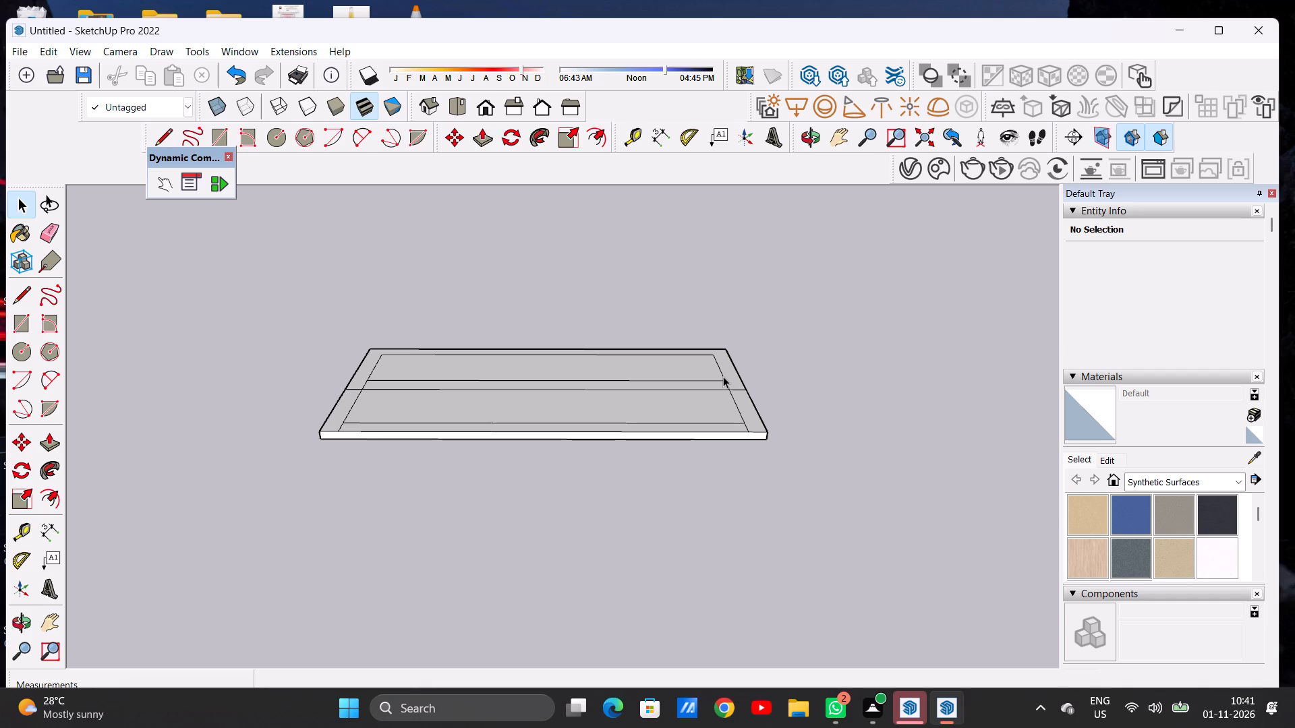
key(p)
scroll(732, 369, up, 5)
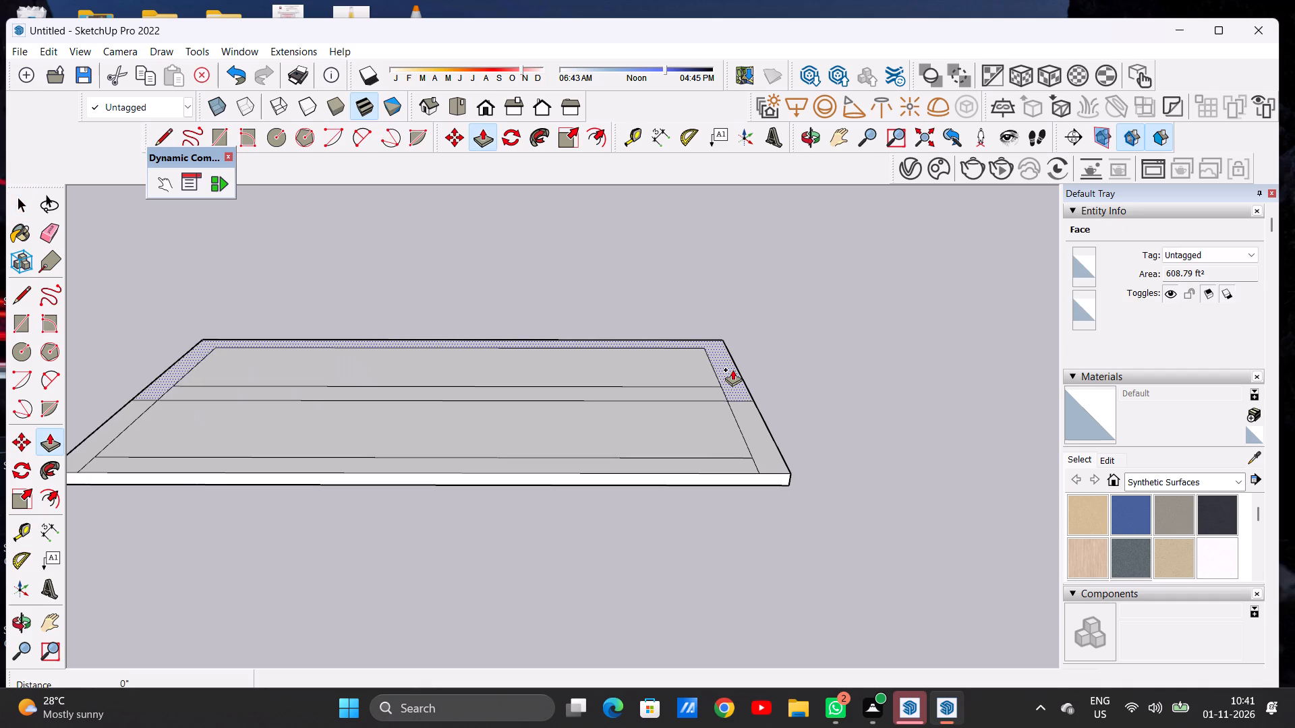
click(732, 369)
scroll(734, 347, down, 4)
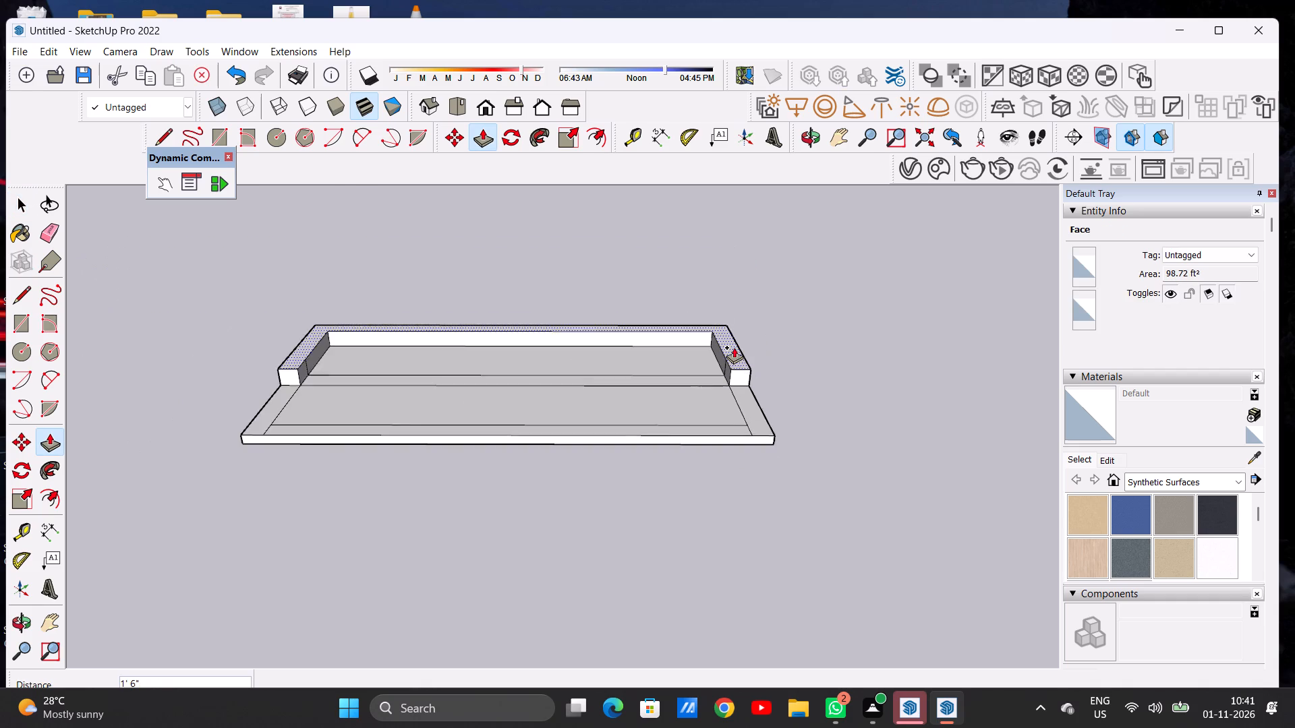
scroll(734, 347, down, 7)
middle_drag(751, 284, 727, 243)
scroll(749, 283, up, 6)
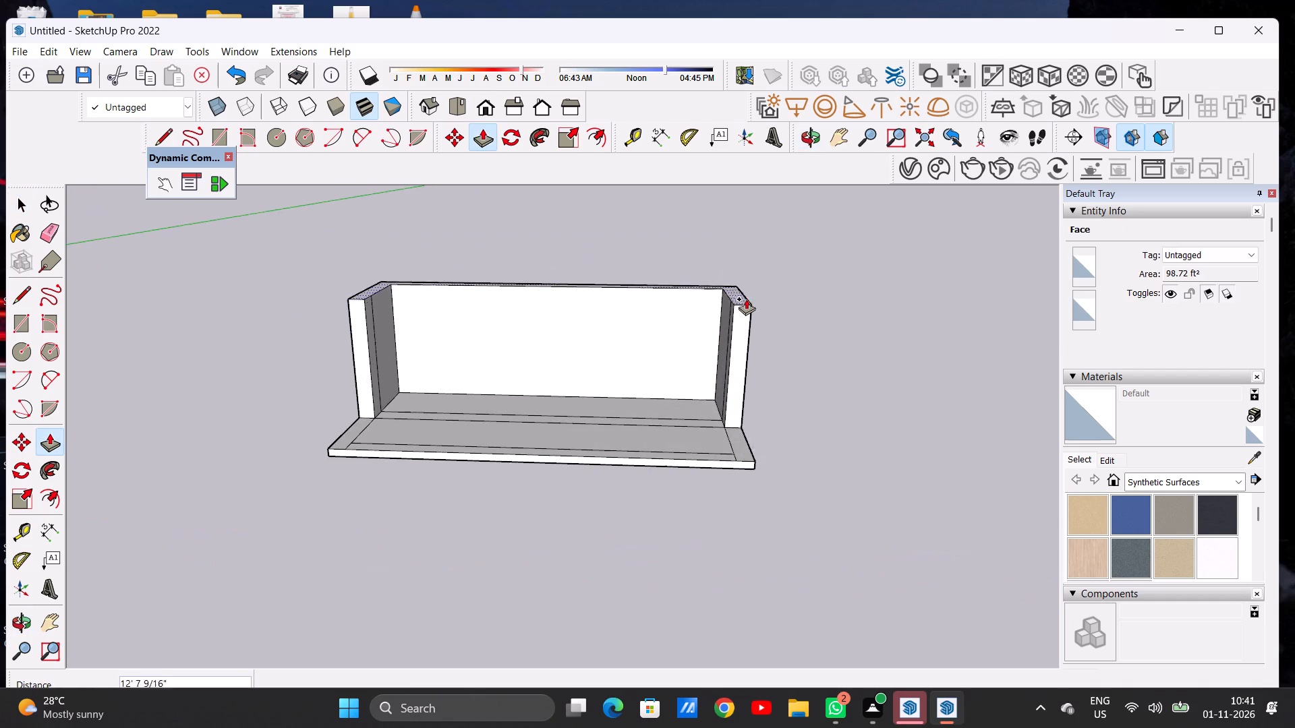
middle_drag(747, 293, 759, 266)
scroll(757, 274, up, 2)
text(10')
key(Return)
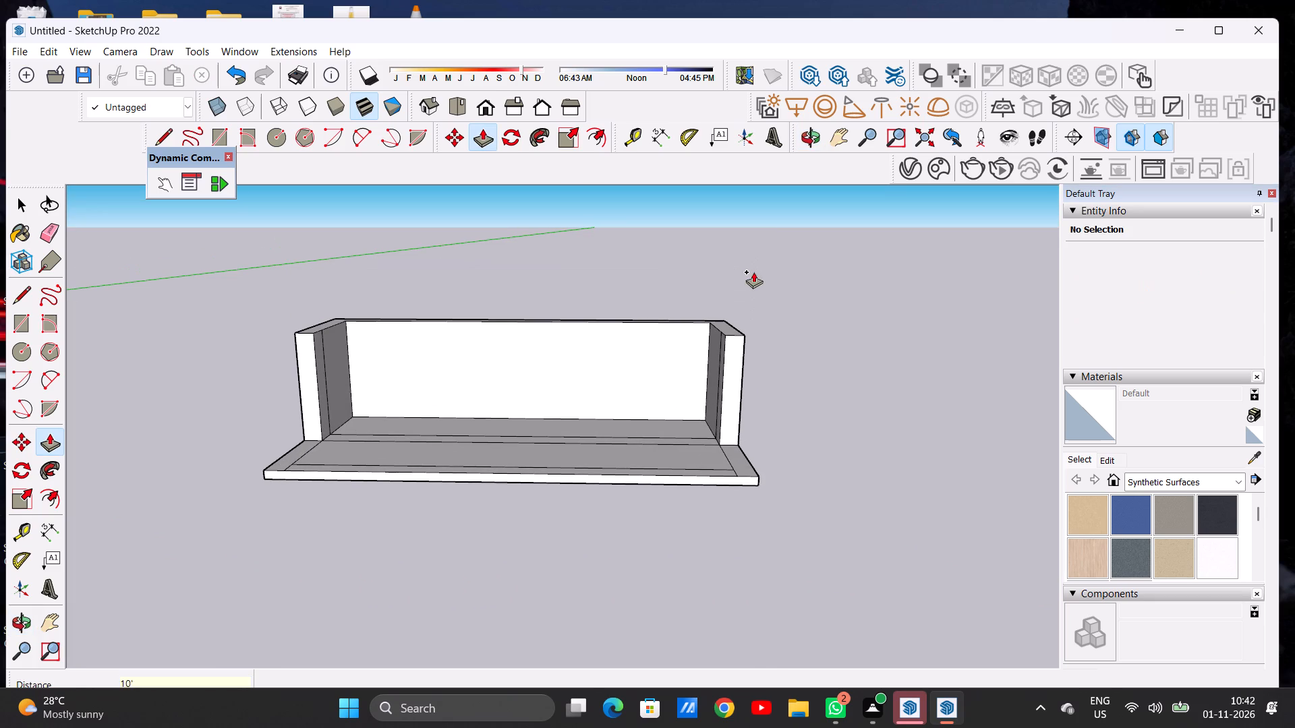
key(space)
Push/Pull the narrow strip between the two lengthwise mid-depth lines on the slab's top face.
scroll(608, 415, down, 6)
middle_drag(608, 402, 606, 415)
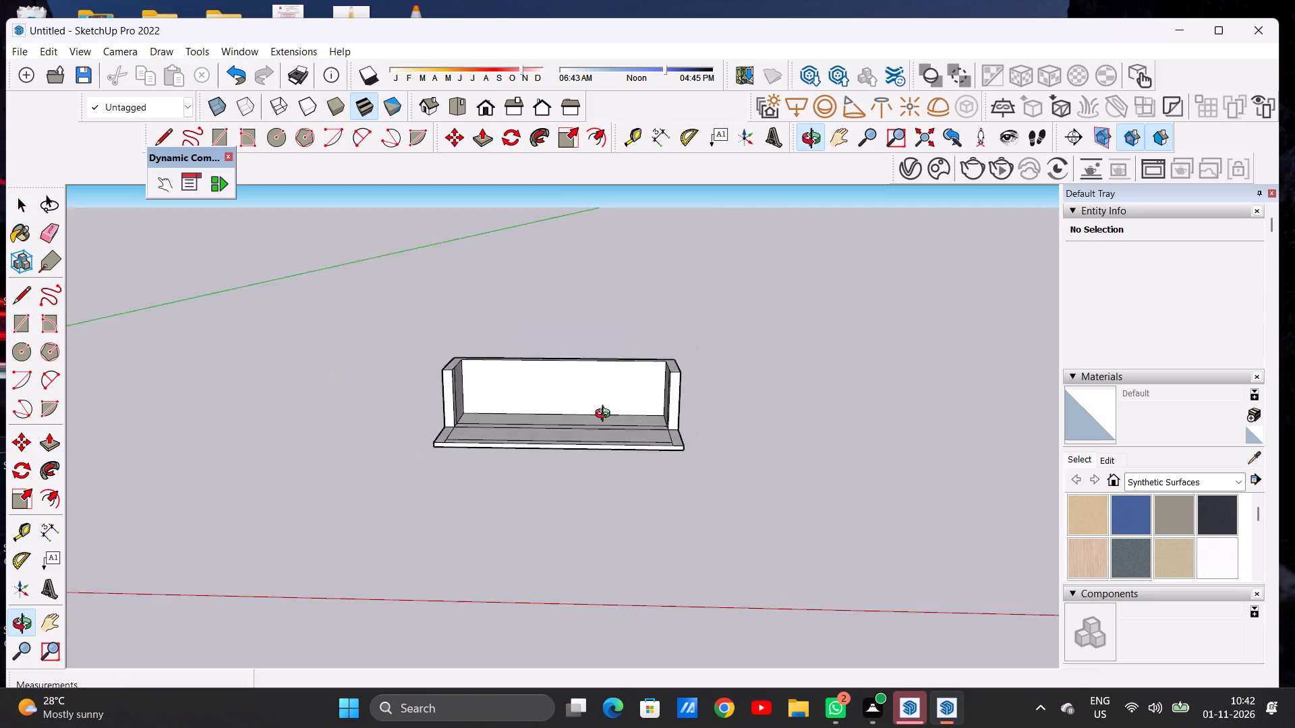
middle_drag(606, 415, 611, 498)
scroll(643, 447, up, 6)
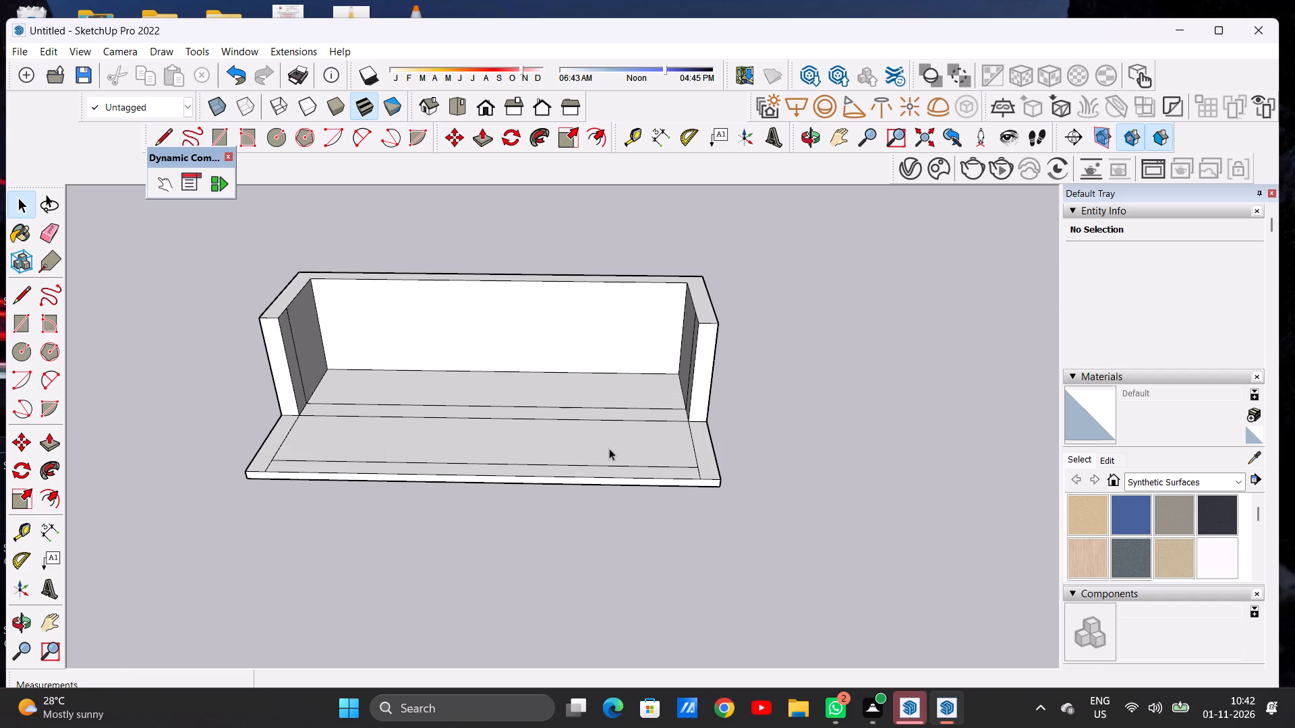
key(p)
scroll(670, 406, up, 3)
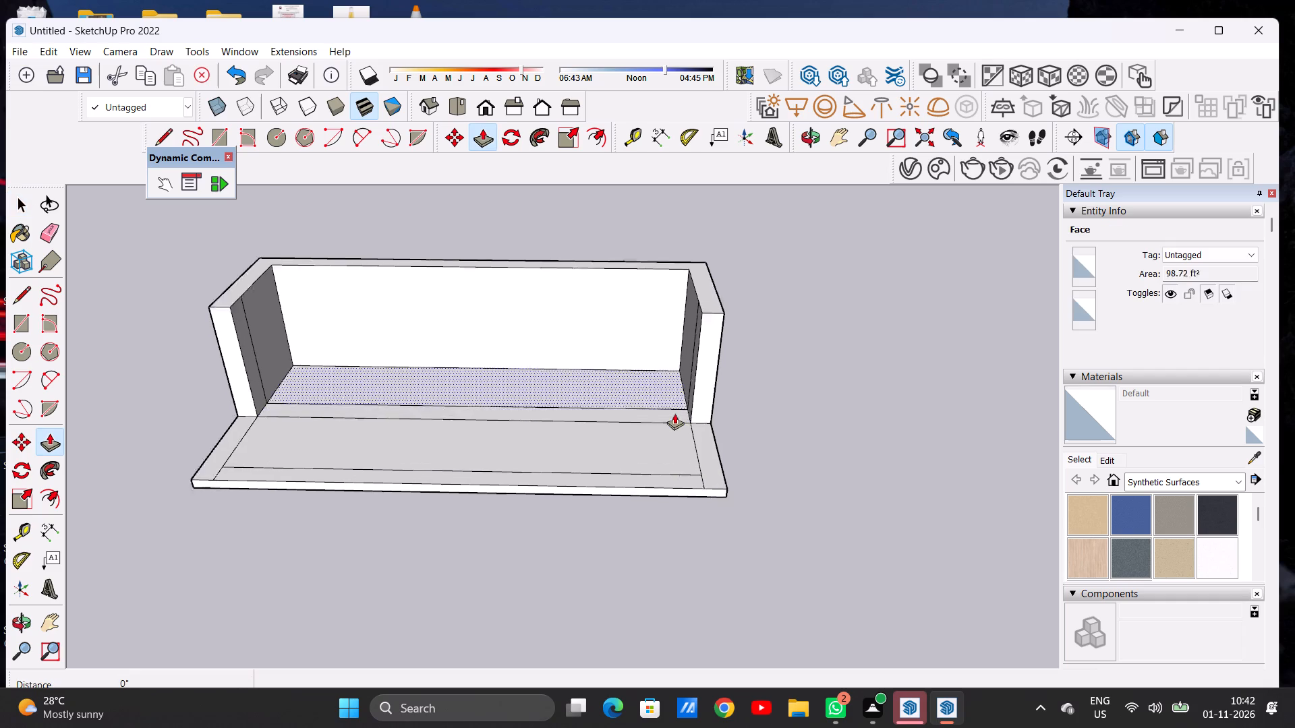
scroll(674, 413, up, 2)
scroll(674, 415, down, 1)
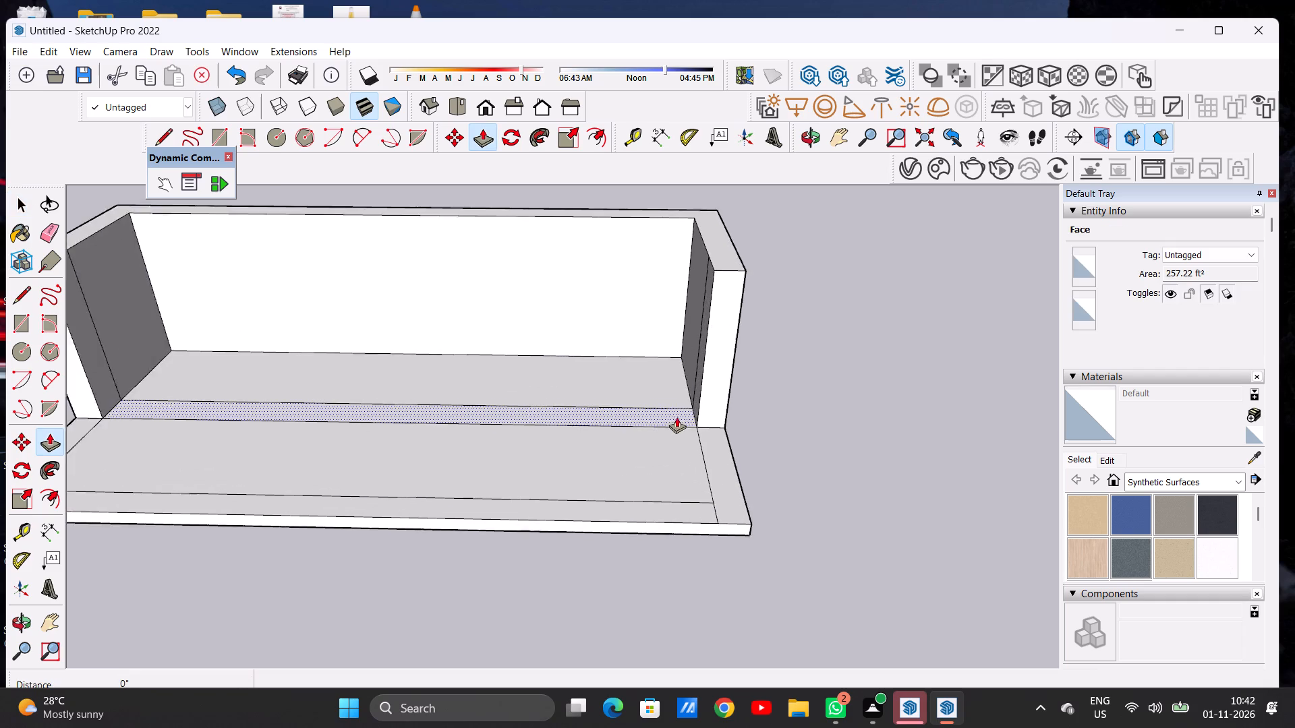
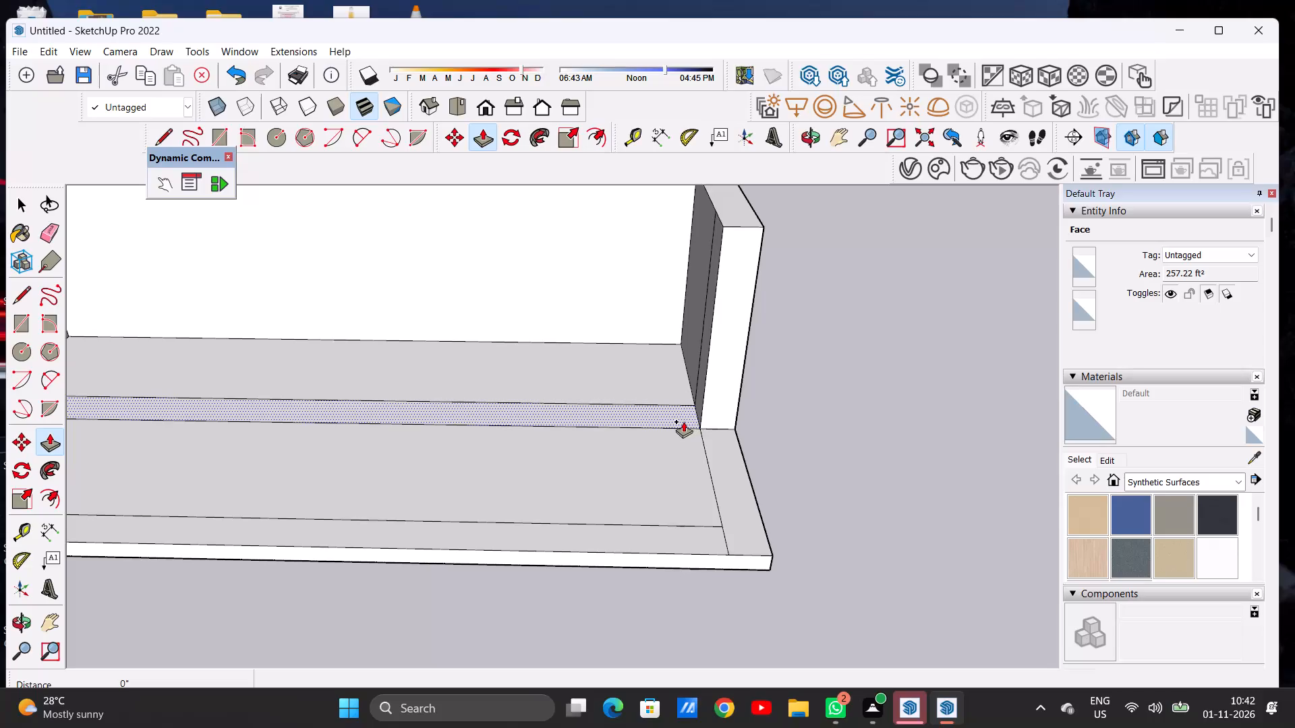
Push/Pull the narrow mid-depth strip up 10', level with the side walls, to form a lengthwise dividing wall.
click(685, 420)
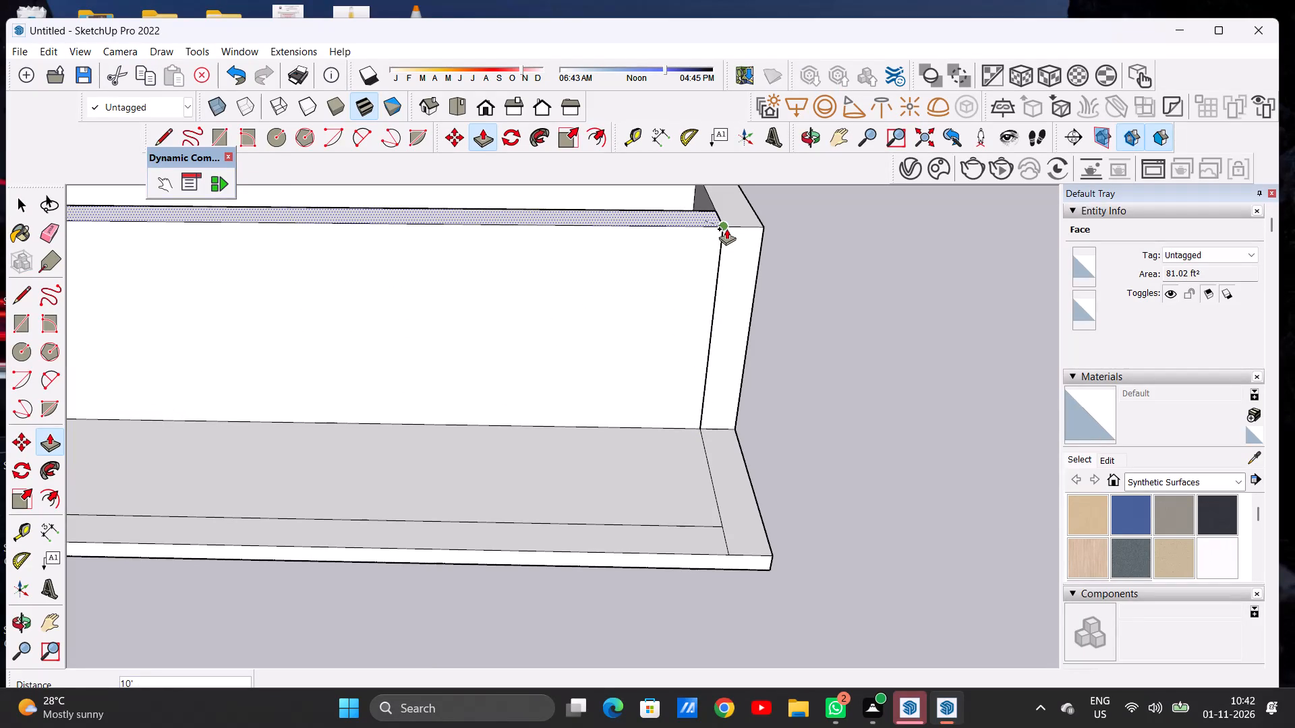
click(726, 229)
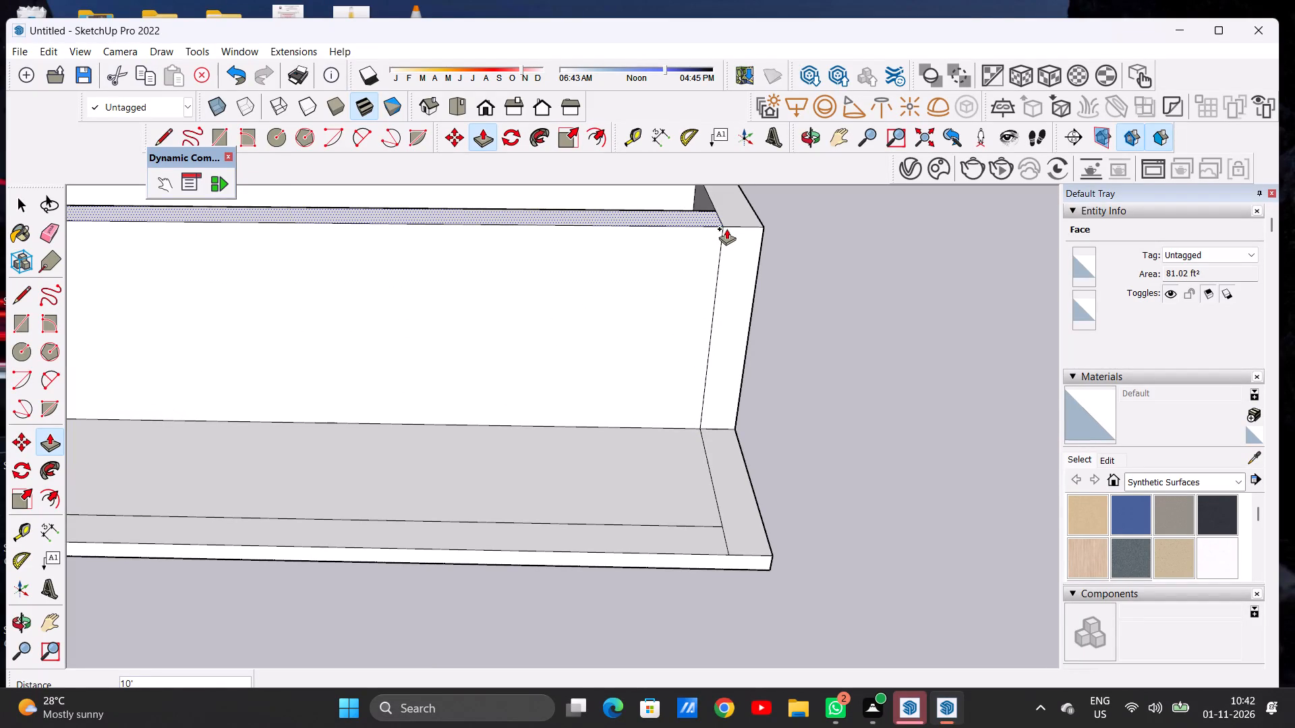
key(space)
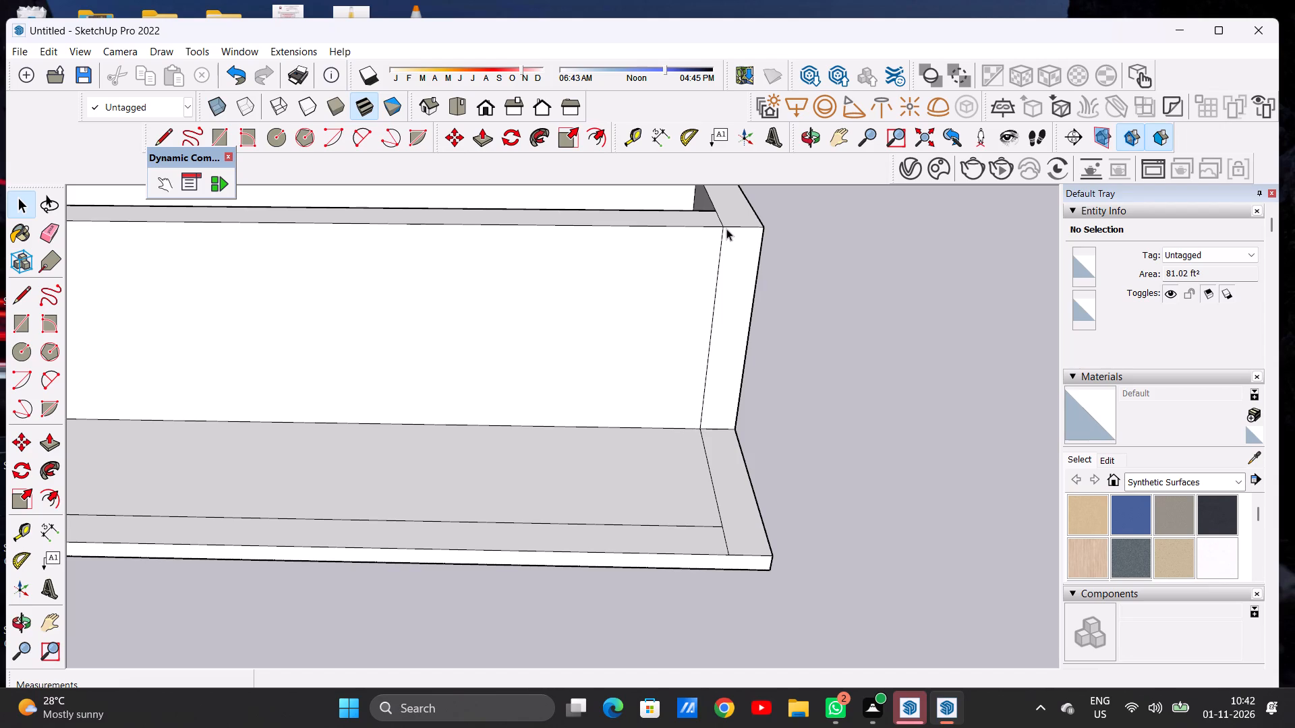
Examine the enclosed back half and the open front half of the slab from several heights.
scroll(722, 387, down, 1)
scroll(724, 387, up, 1)
scroll(729, 387, down, 10)
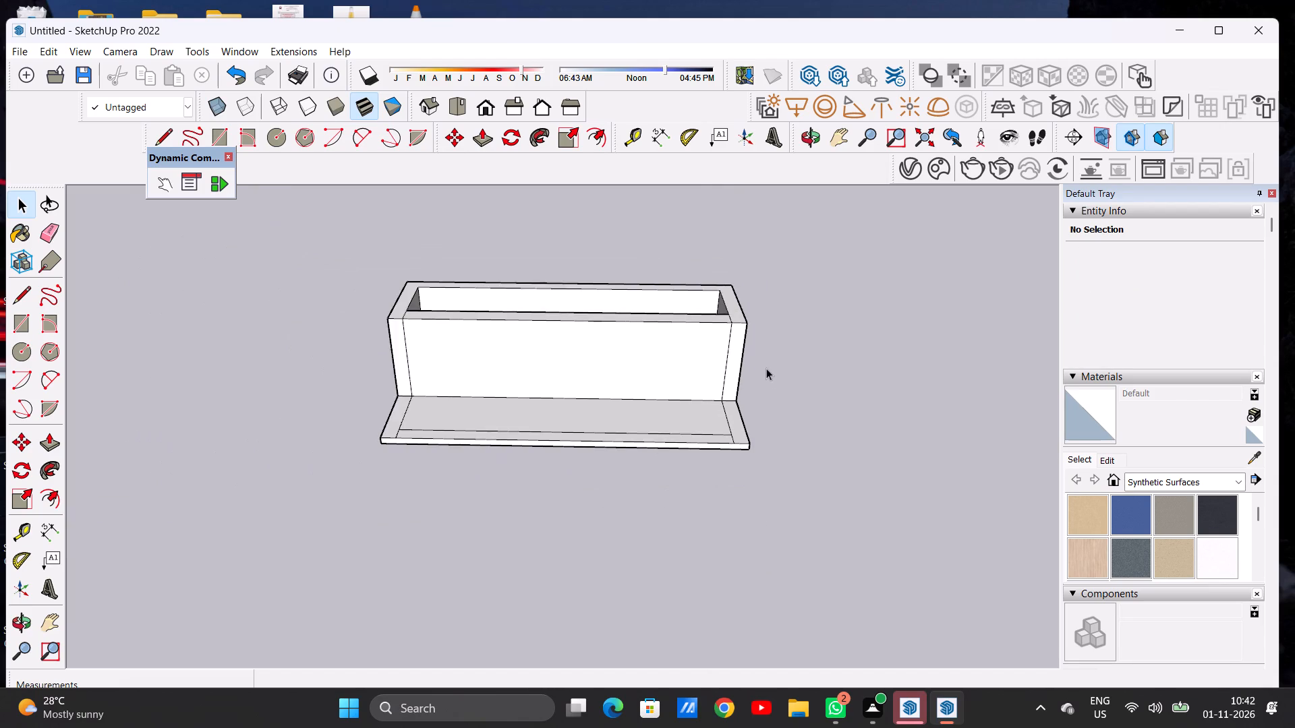
scroll(766, 368, down, 5)
middle_drag(617, 386, 604, 329)
scroll(592, 363, up, 4)
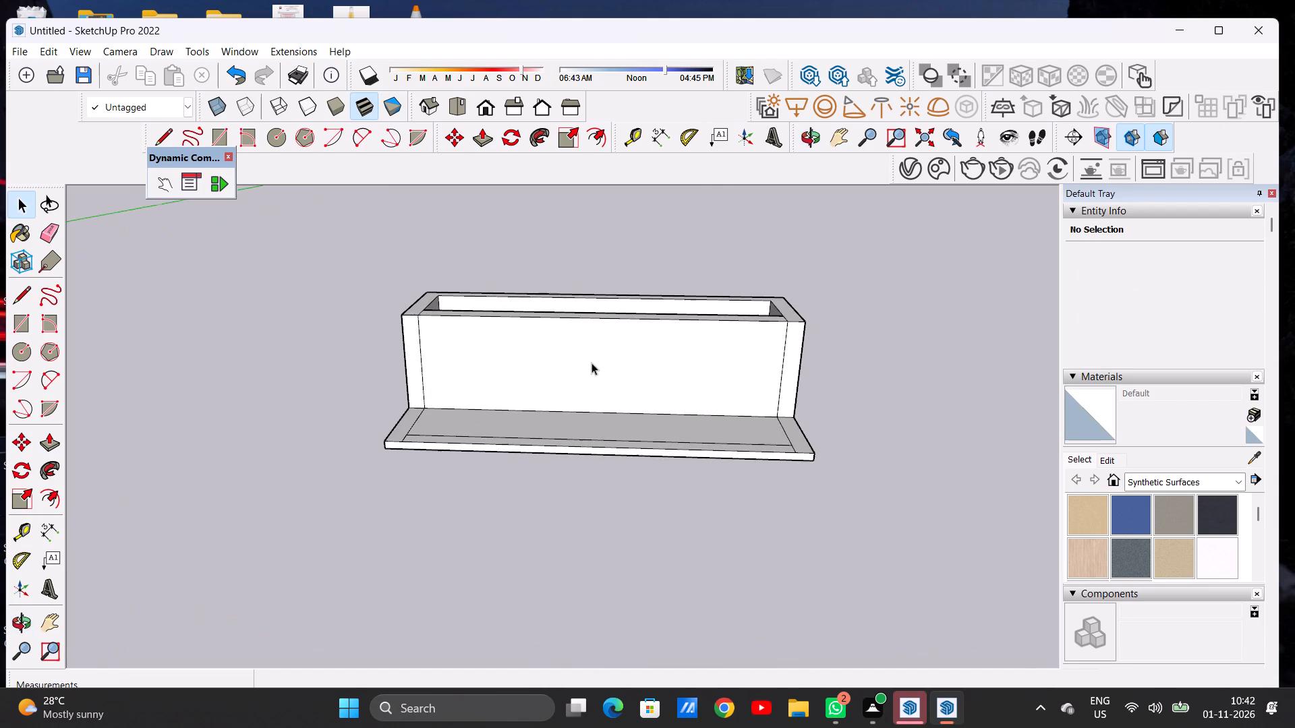
scroll(592, 363, up, 2)
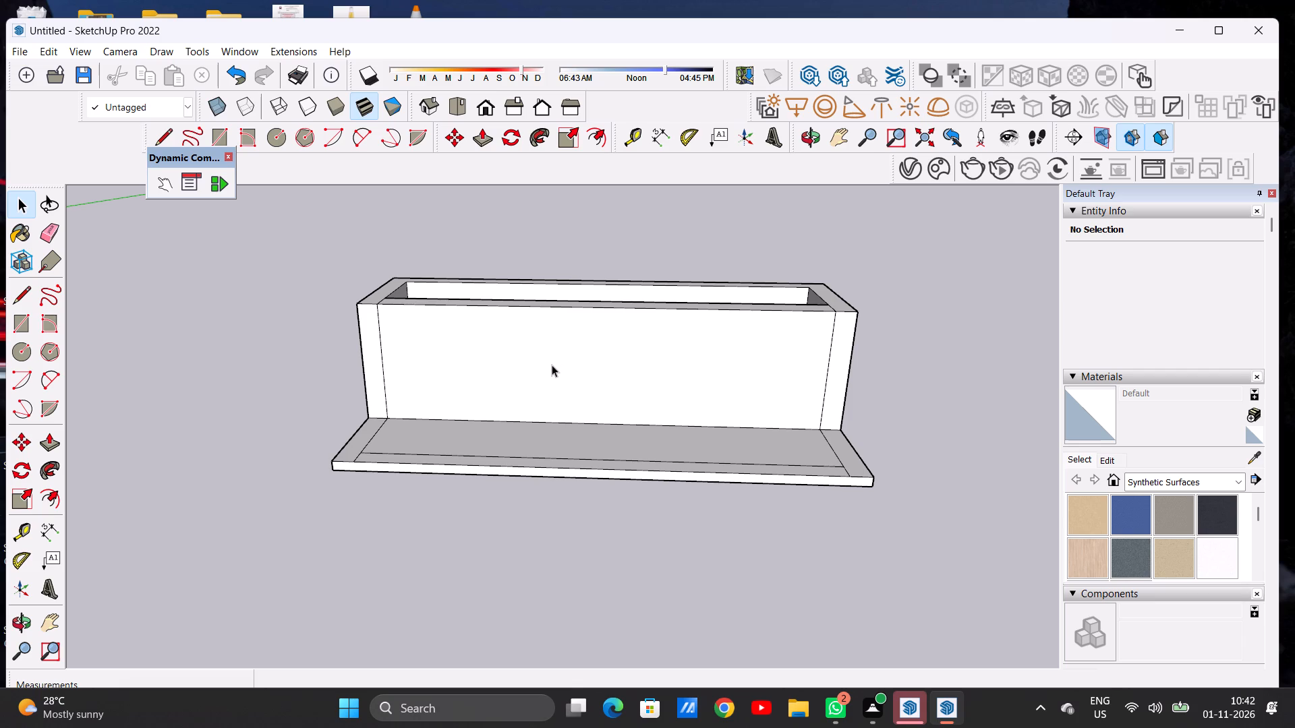
middle_drag(553, 379, 560, 350)
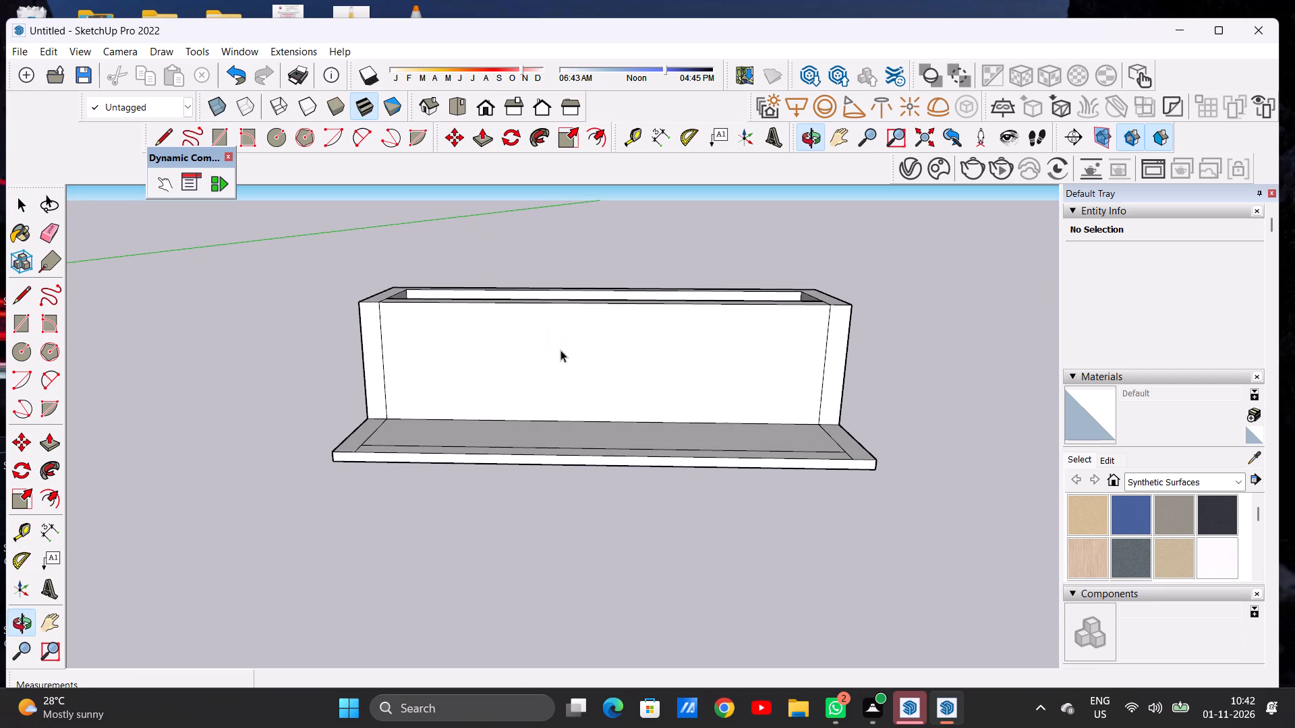
scroll(420, 400, down, 5)
scroll(475, 396, up, 1)
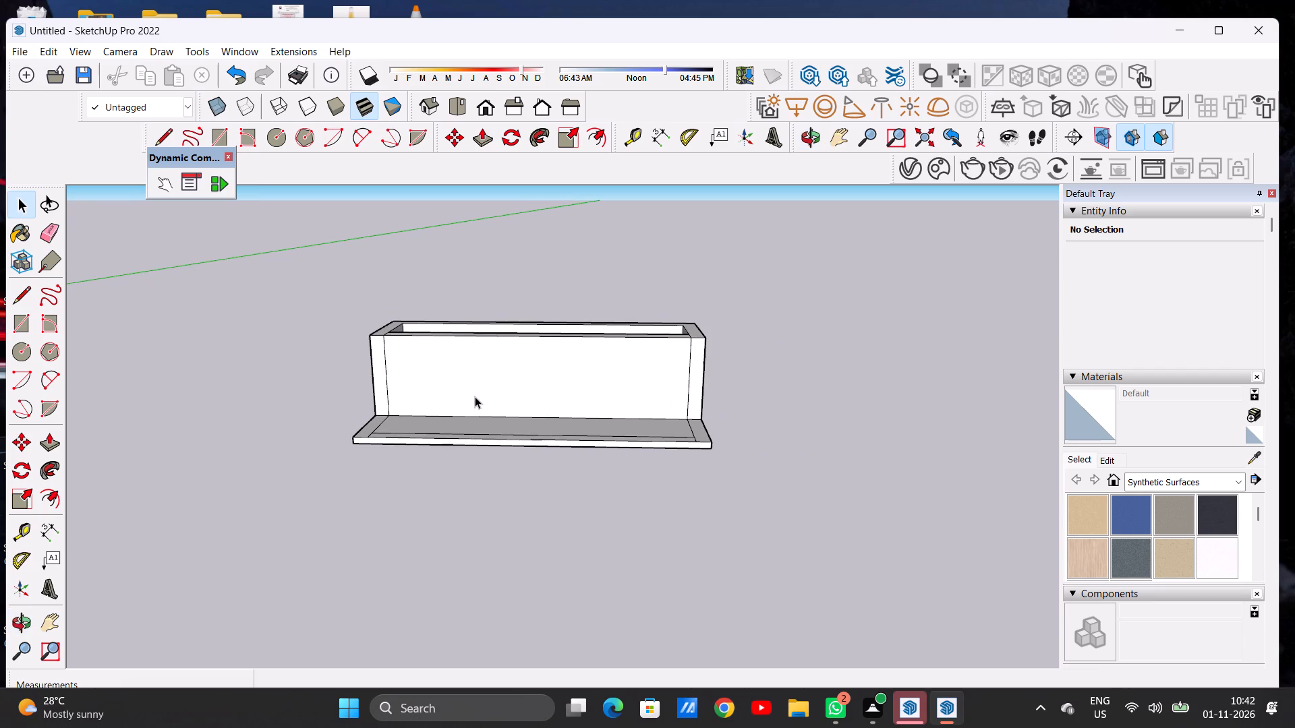
scroll(502, 390, down, 3)
middle_drag(513, 413, 520, 519)
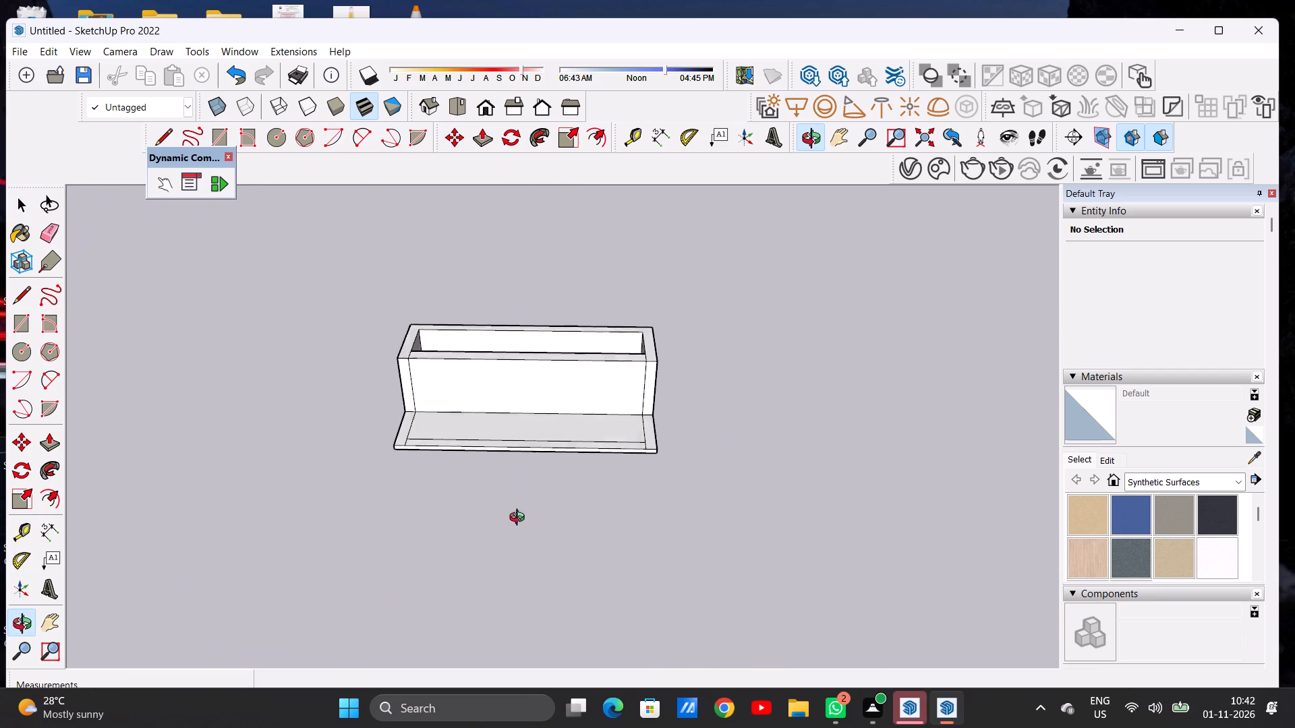
middle_drag(520, 519, 528, 541)
scroll(530, 469, up, 6)
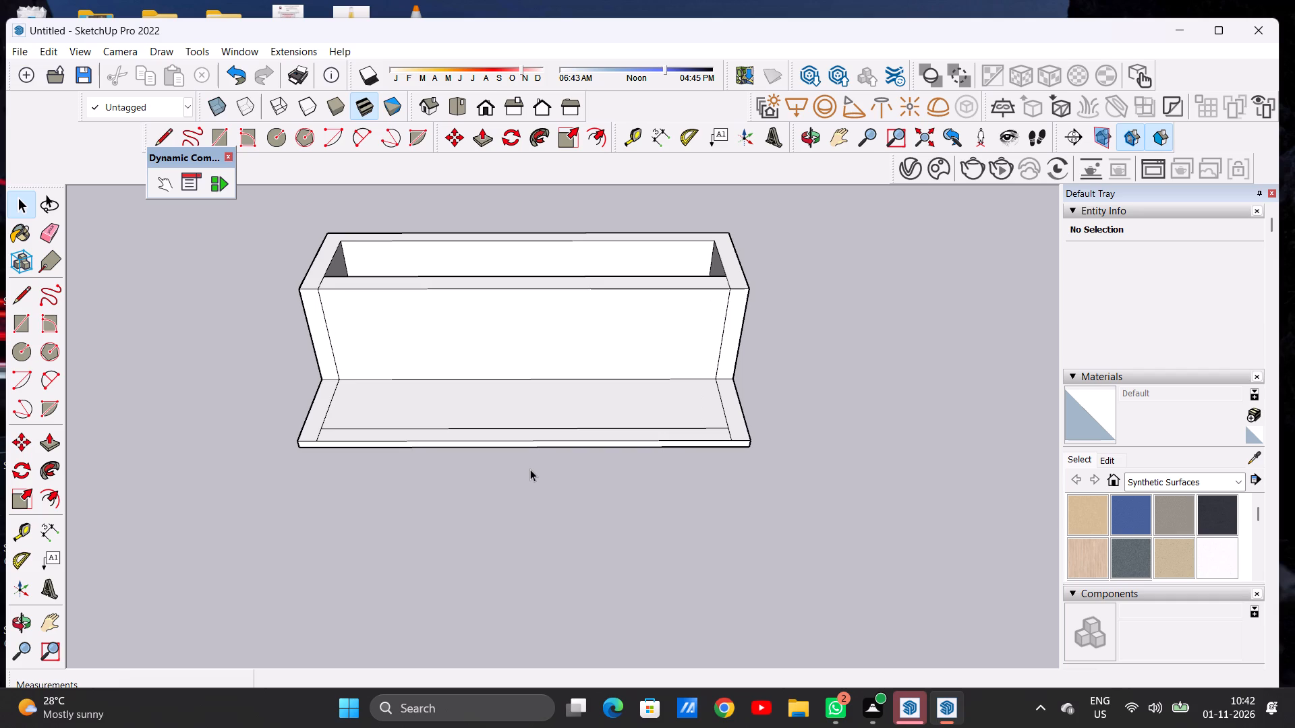
Draw a line about 1' 8 1/4" long across the slab's front border strip near mid-length, splitting it in two.
key(l)
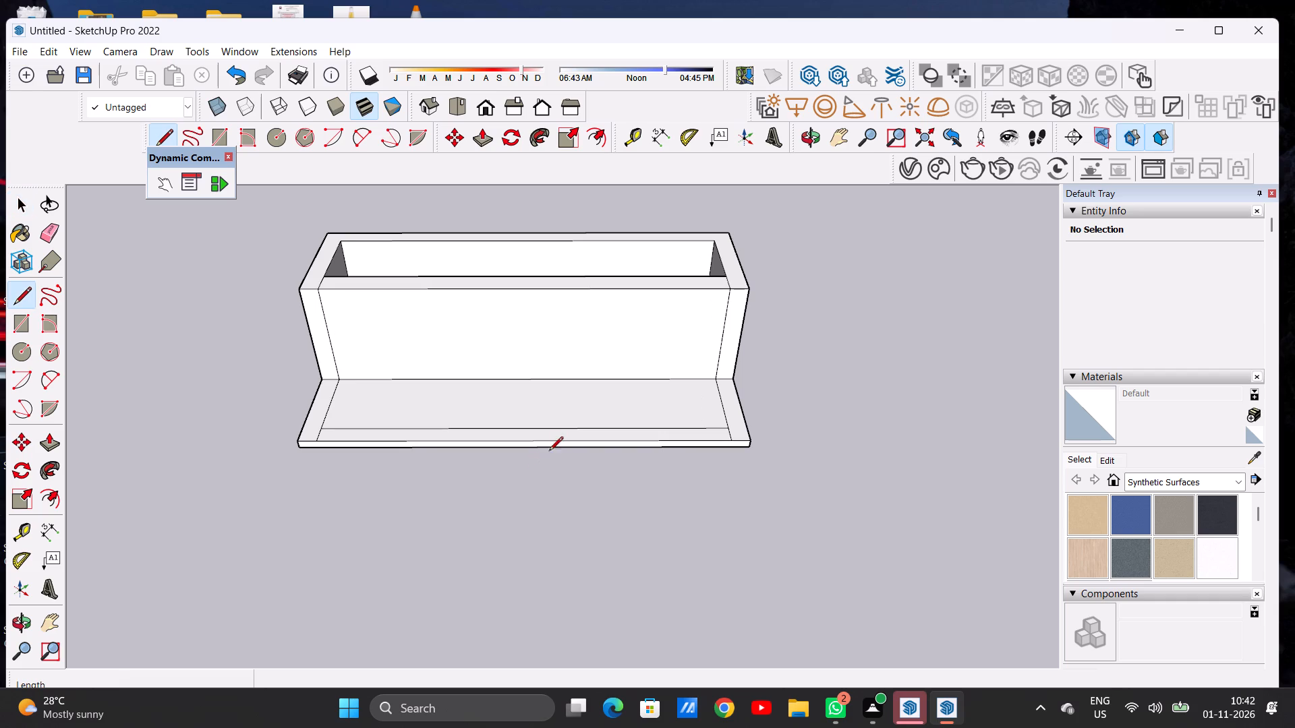
scroll(573, 398, down, 4)
middle_drag(549, 425, 538, 530)
scroll(546, 448, up, 9)
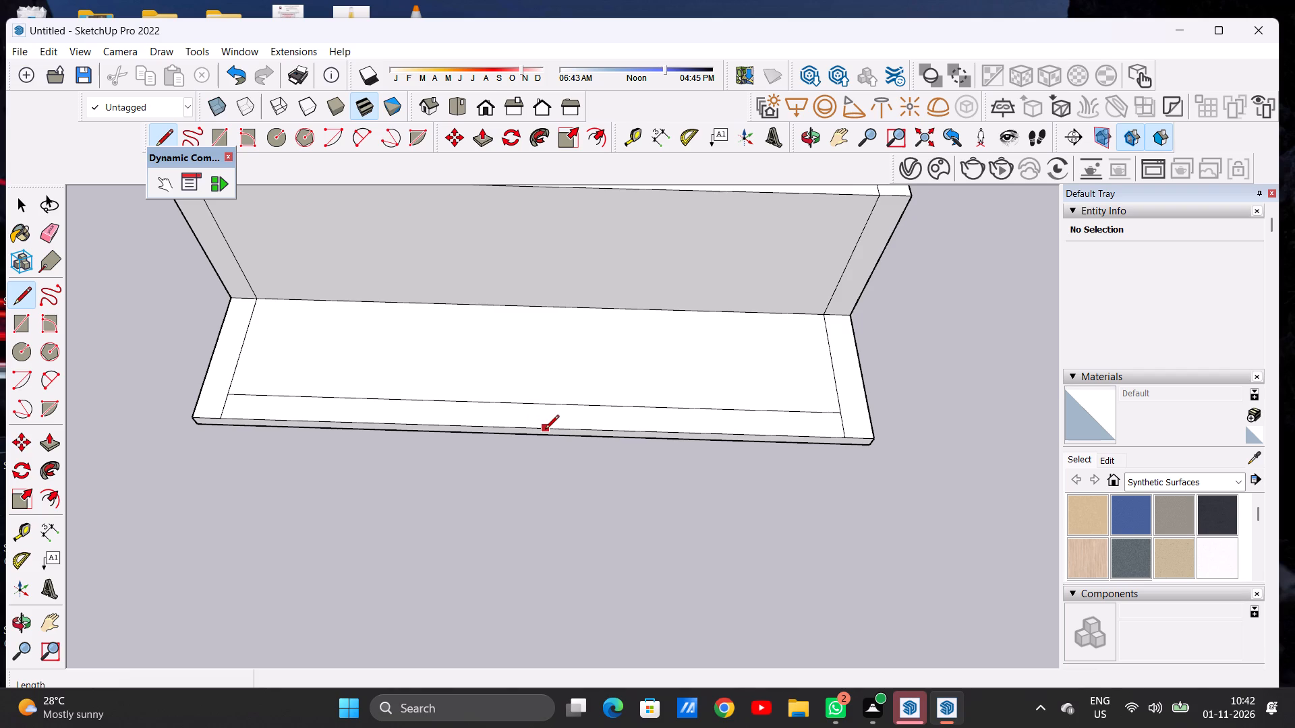
click(545, 430)
click(548, 402)
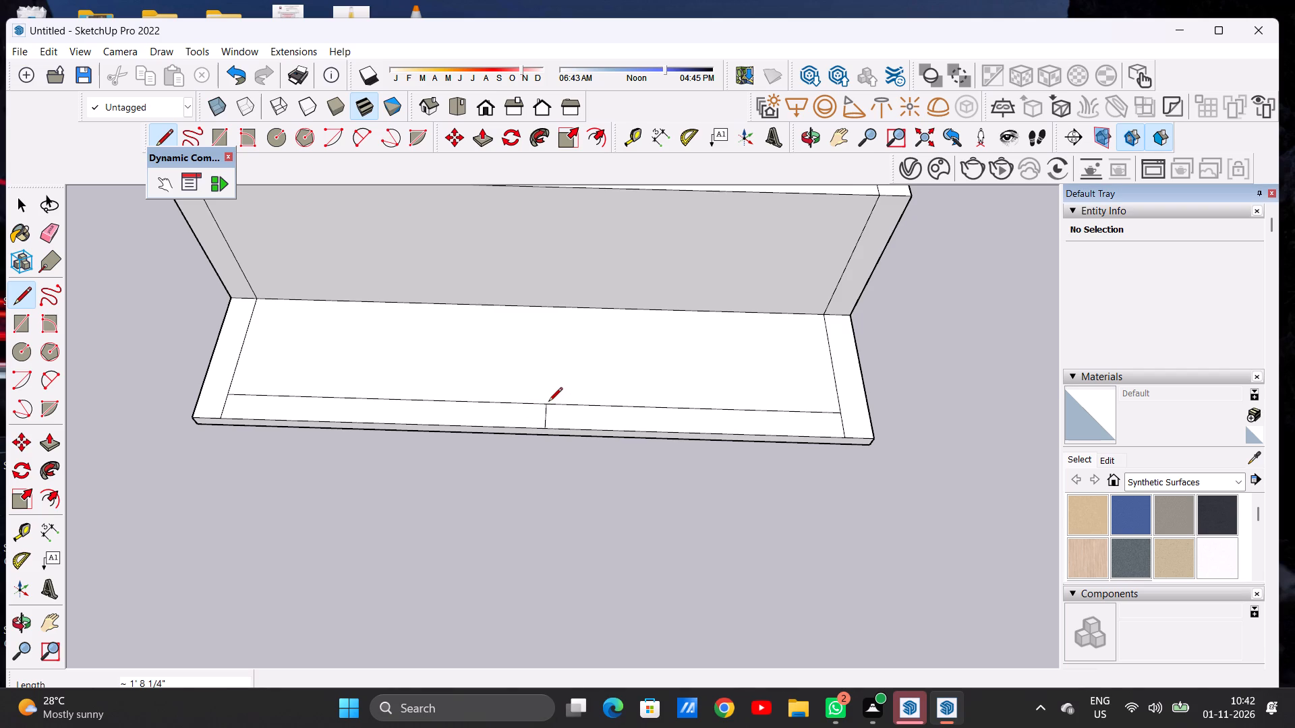
key(space)
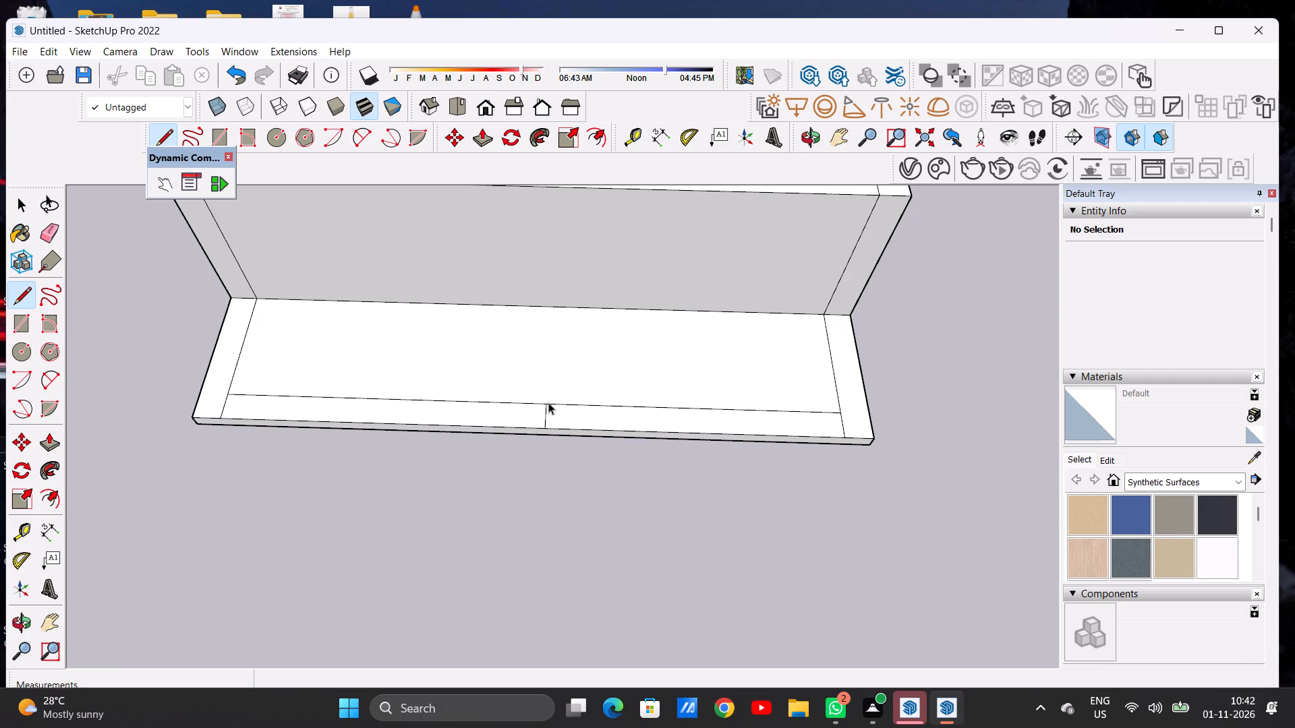
Close the spare Welcome to SketchUp window and return to the untitled model.
scroll(567, 418, down, 6)
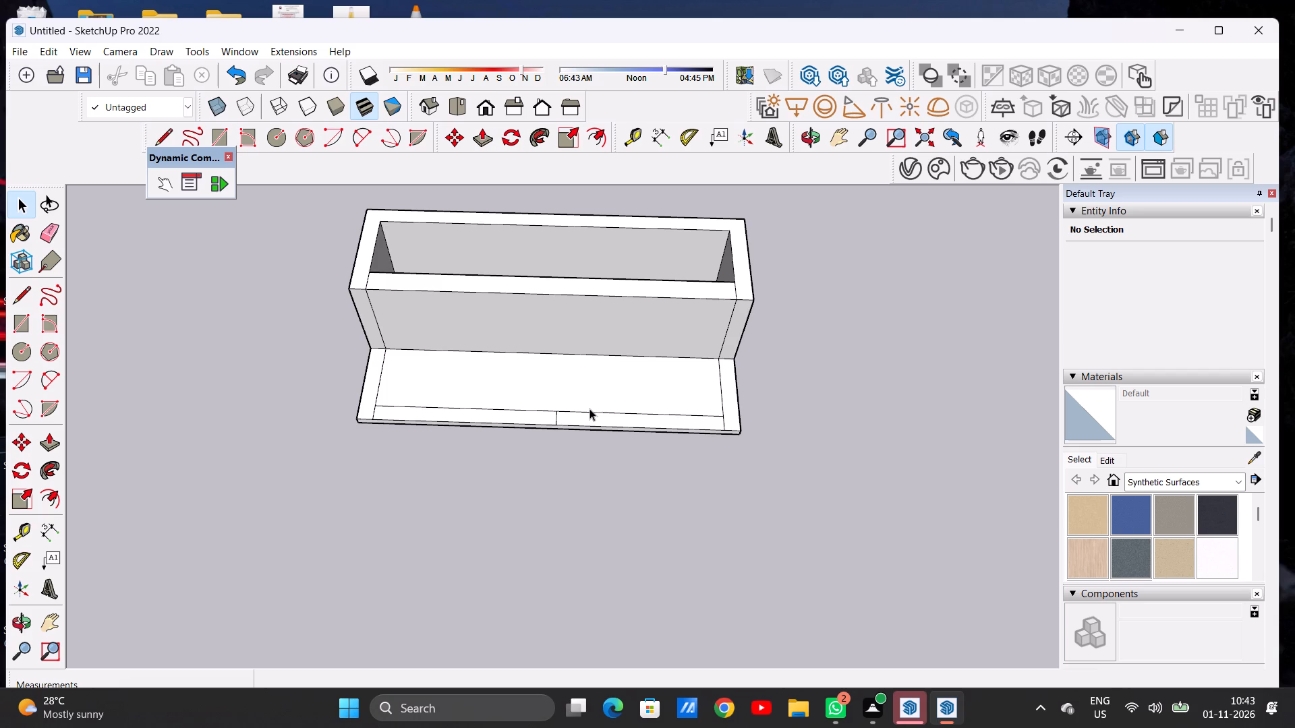
scroll(583, 404, down, 8)
scroll(590, 390, up, 9)
scroll(594, 395, down, 1)
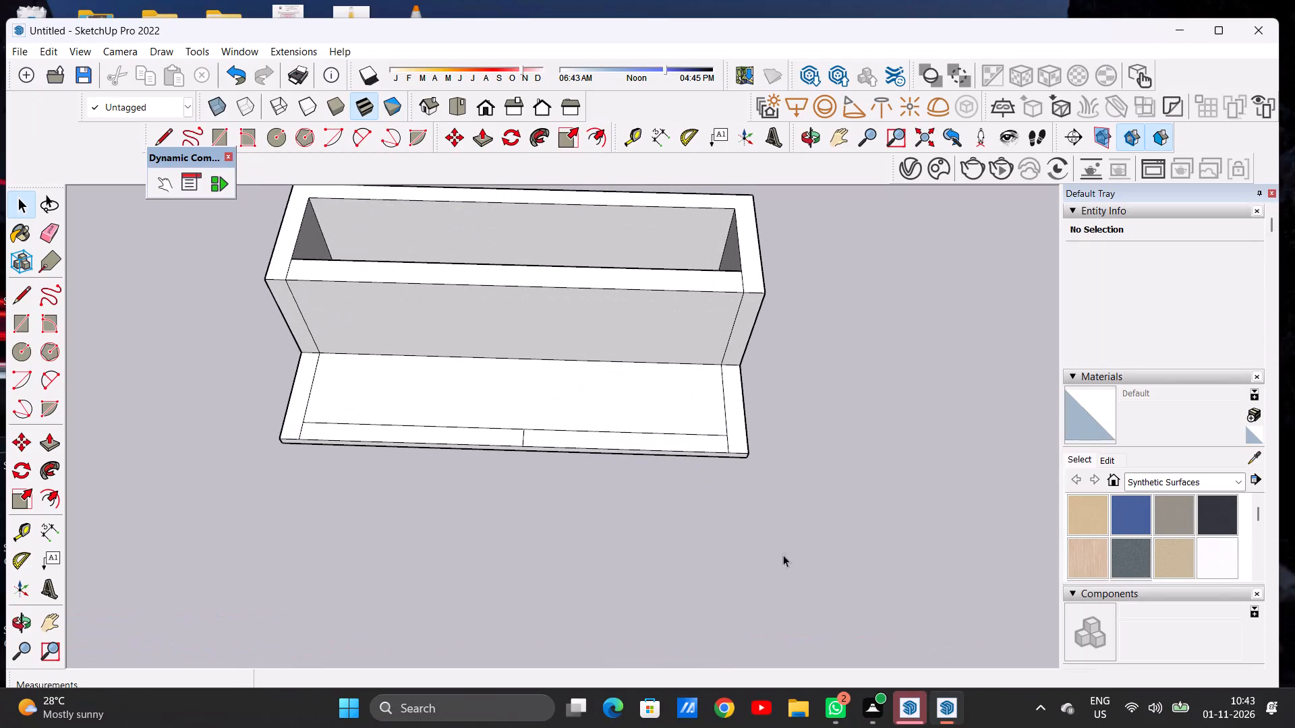
click(928, 623)
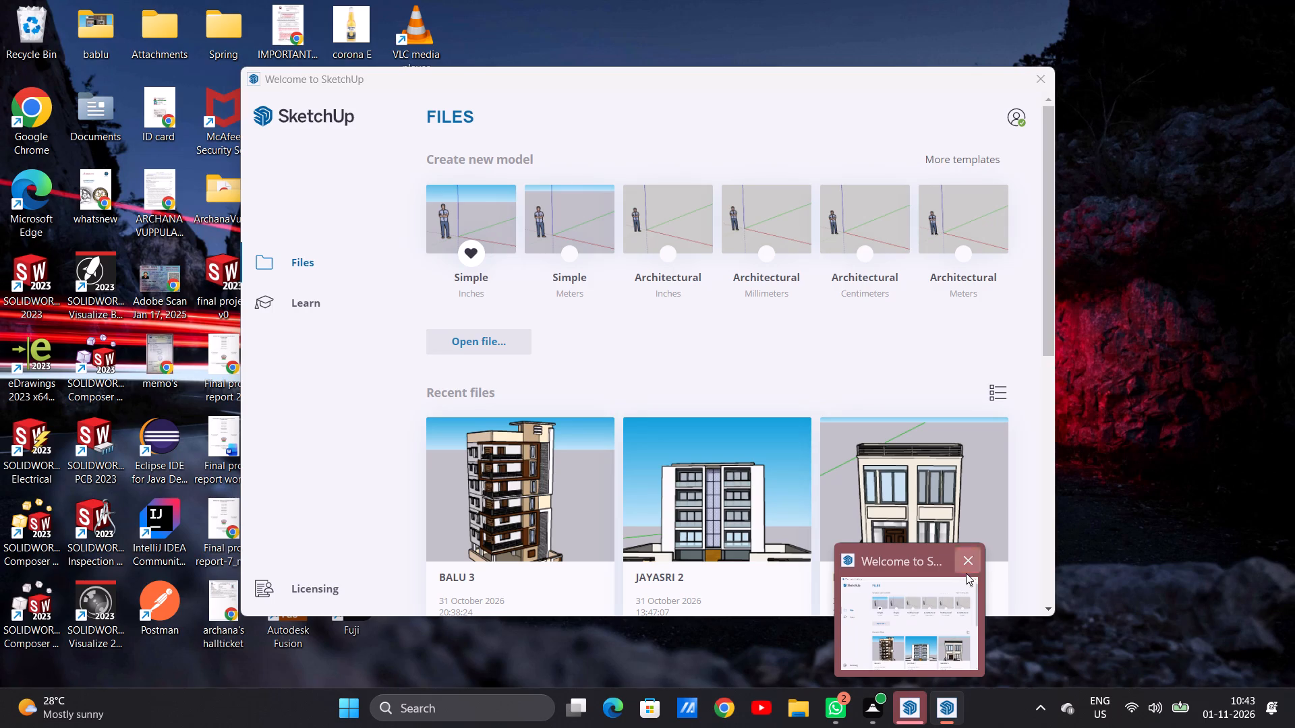
click(967, 570)
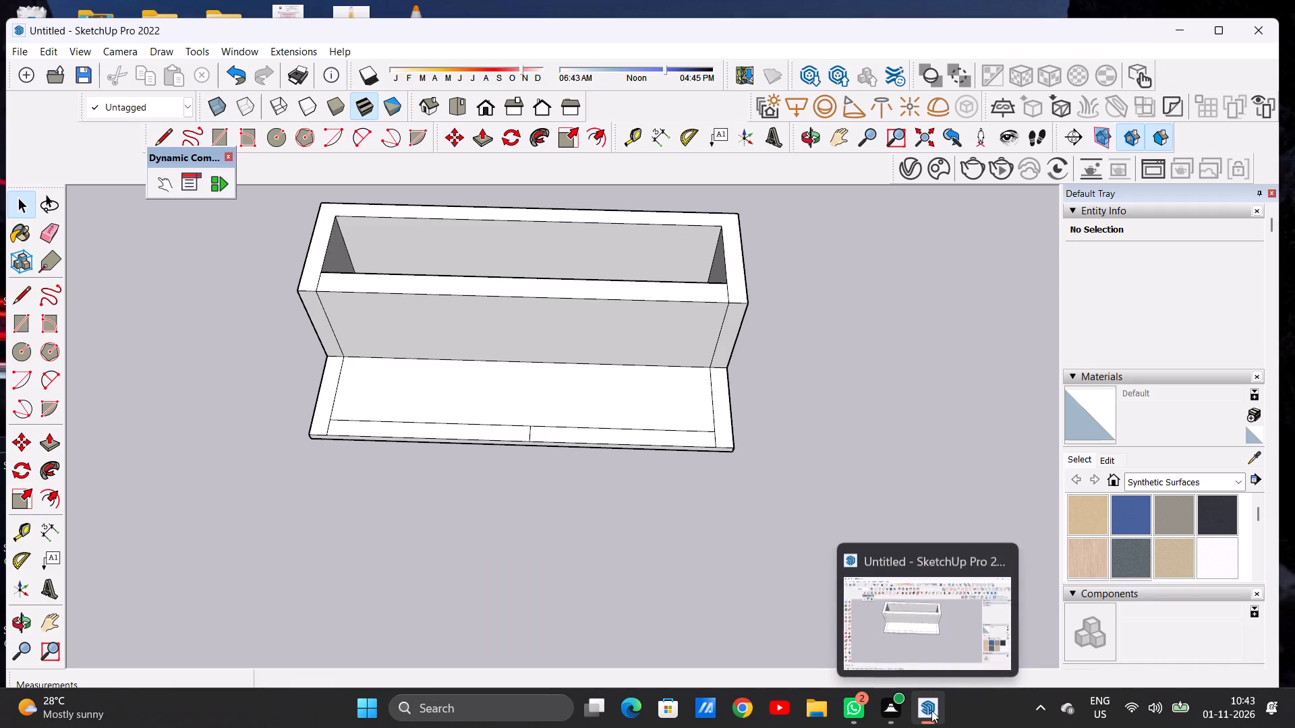
click(928, 642)
Examine the walls and the divided front border strip from different angles and distances.
scroll(701, 539, down, 13)
scroll(709, 508, up, 8)
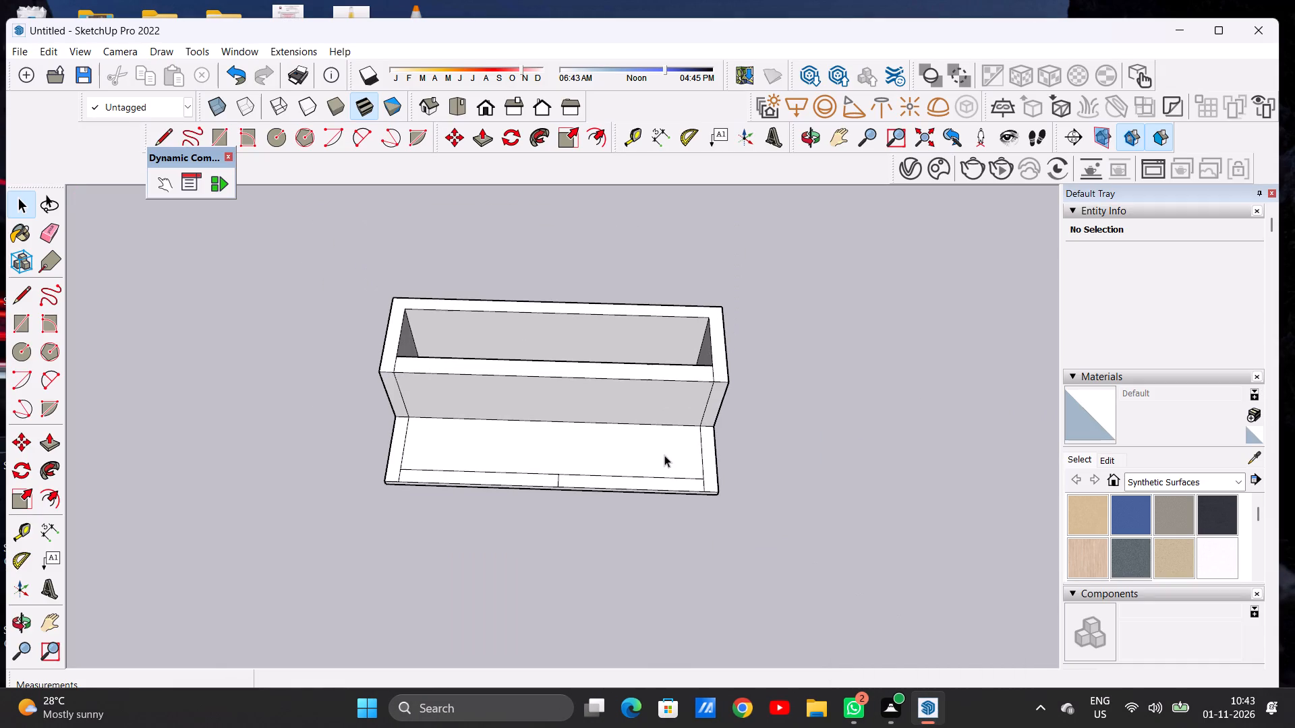
middle_drag(664, 527, 652, 416)
scroll(708, 480, down, 2)
scroll(718, 487, up, 2)
scroll(722, 491, down, 4)
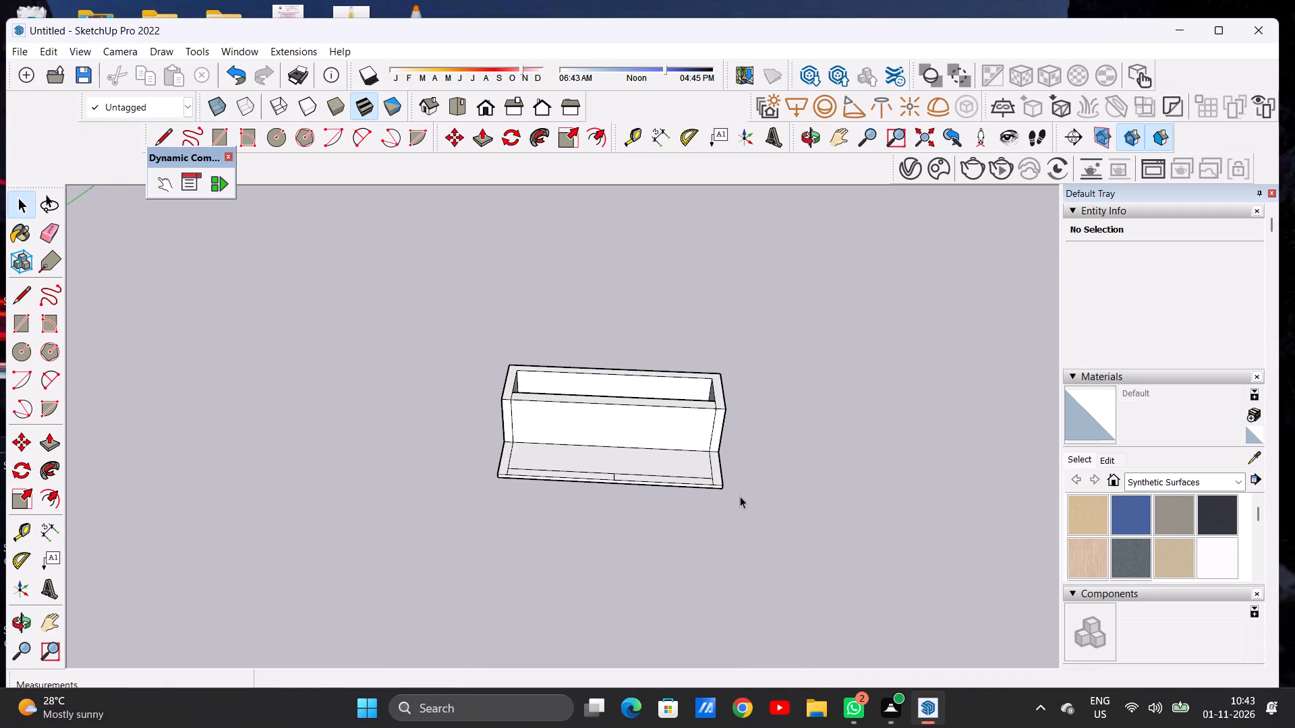
scroll(740, 496, down, 2)
scroll(739, 495, up, 6)
scroll(774, 499, down, 3)
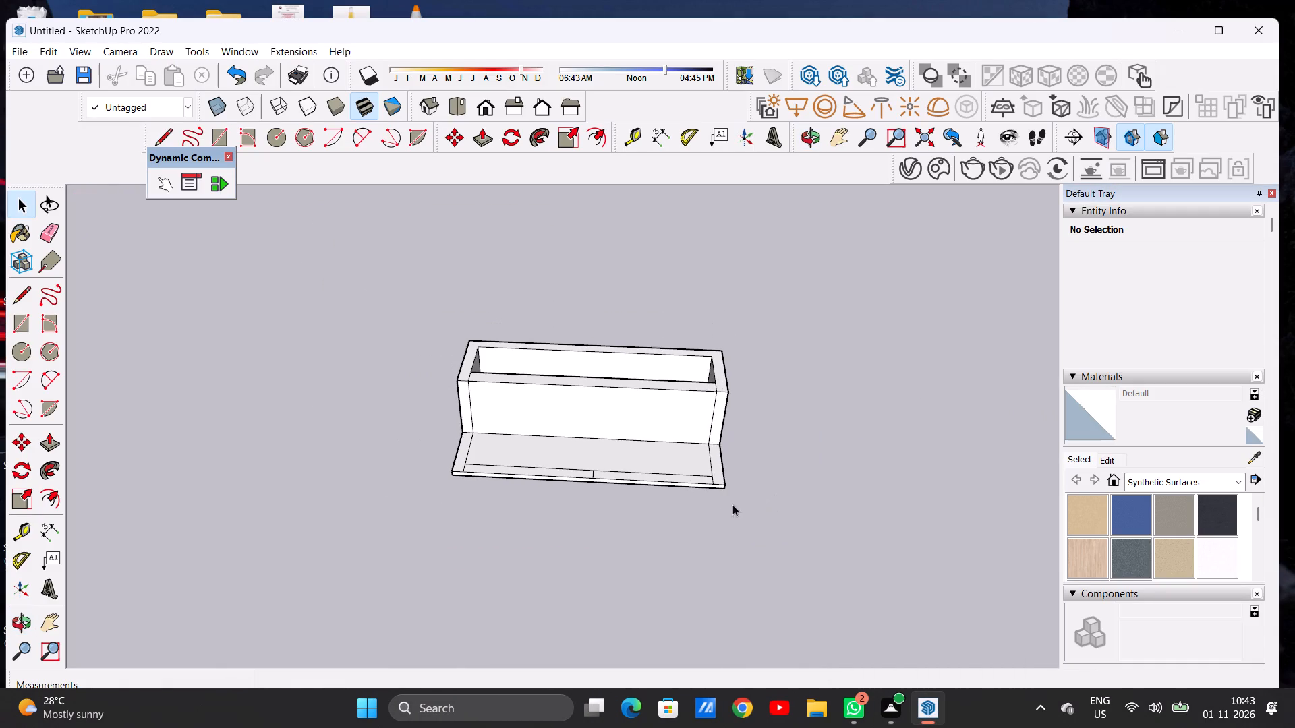
scroll(604, 482, up, 8)
scroll(722, 482, down, 6)
middle_drag(705, 424, 710, 351)
scroll(797, 477, up, 8)
middle_drag(731, 445, 739, 524)
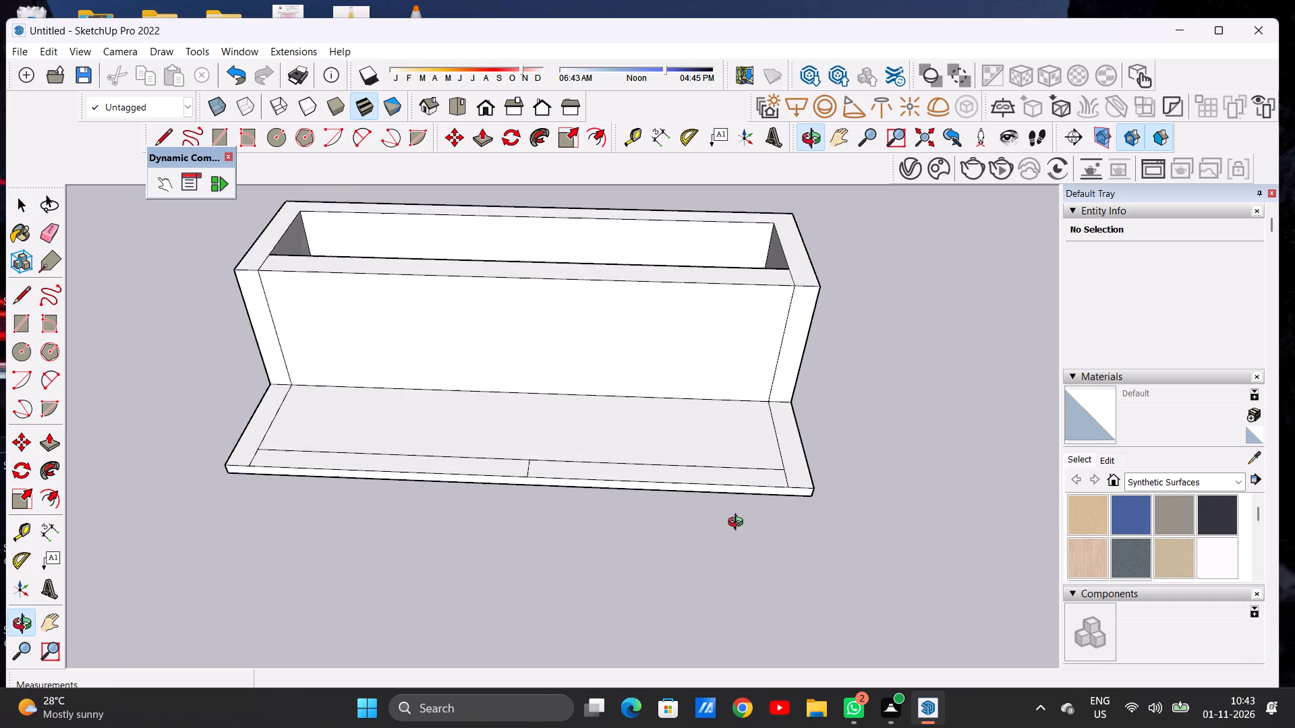
middle_drag(739, 524, 740, 520)
scroll(600, 489, down, 3)
Push/Pull the right-hand border strip in front of the dividing wall up 10', level with the existing wall tops.
key(p)
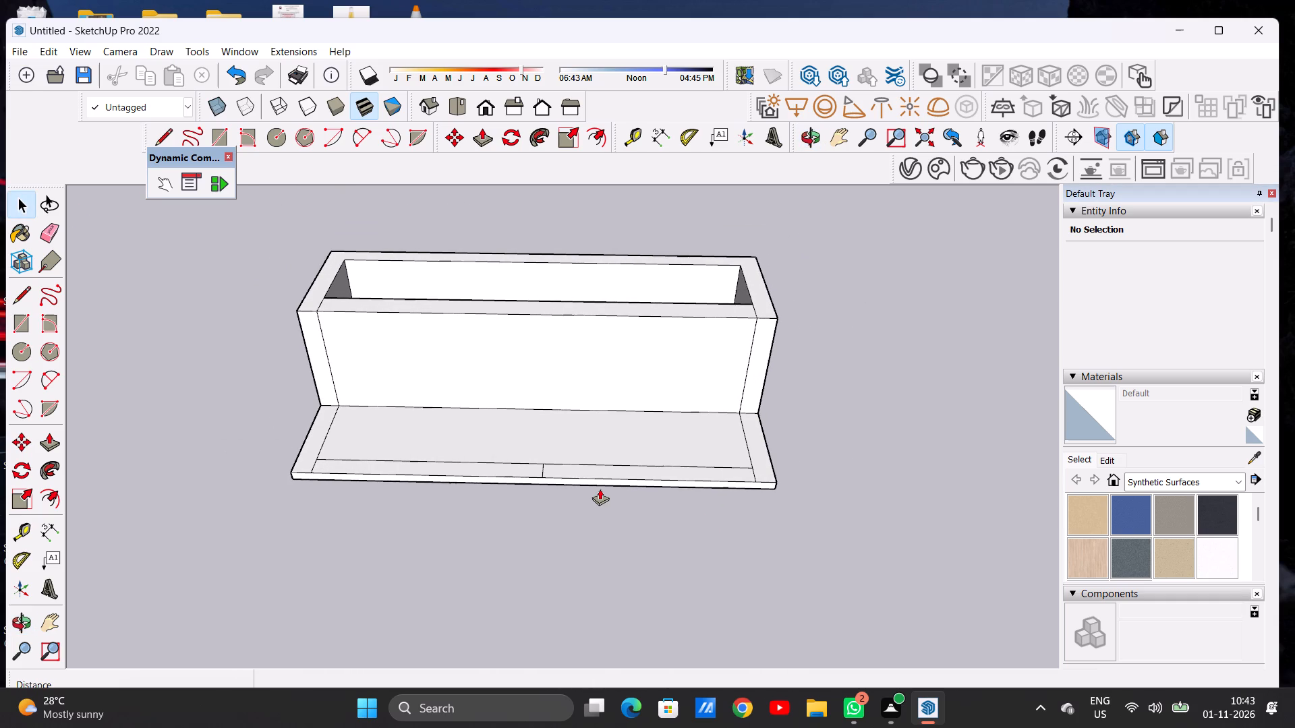
middle_drag(818, 478, 724, 448)
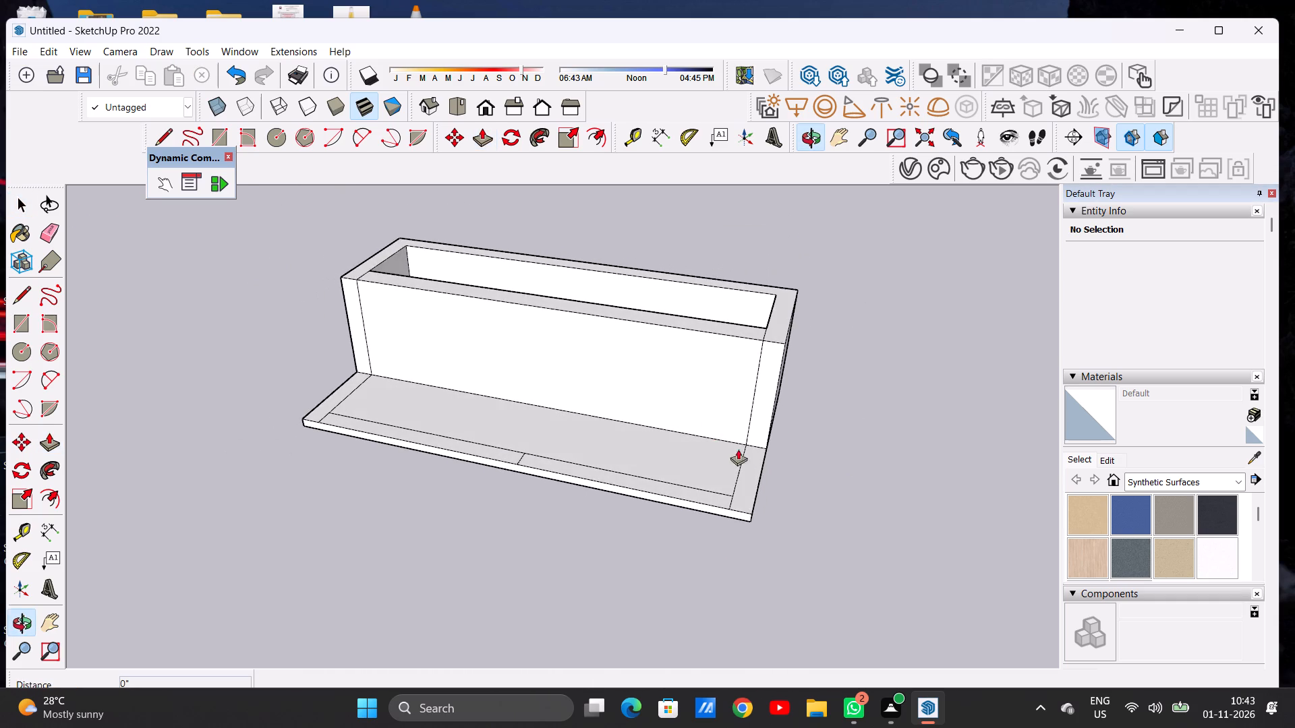
scroll(745, 460, up, 5)
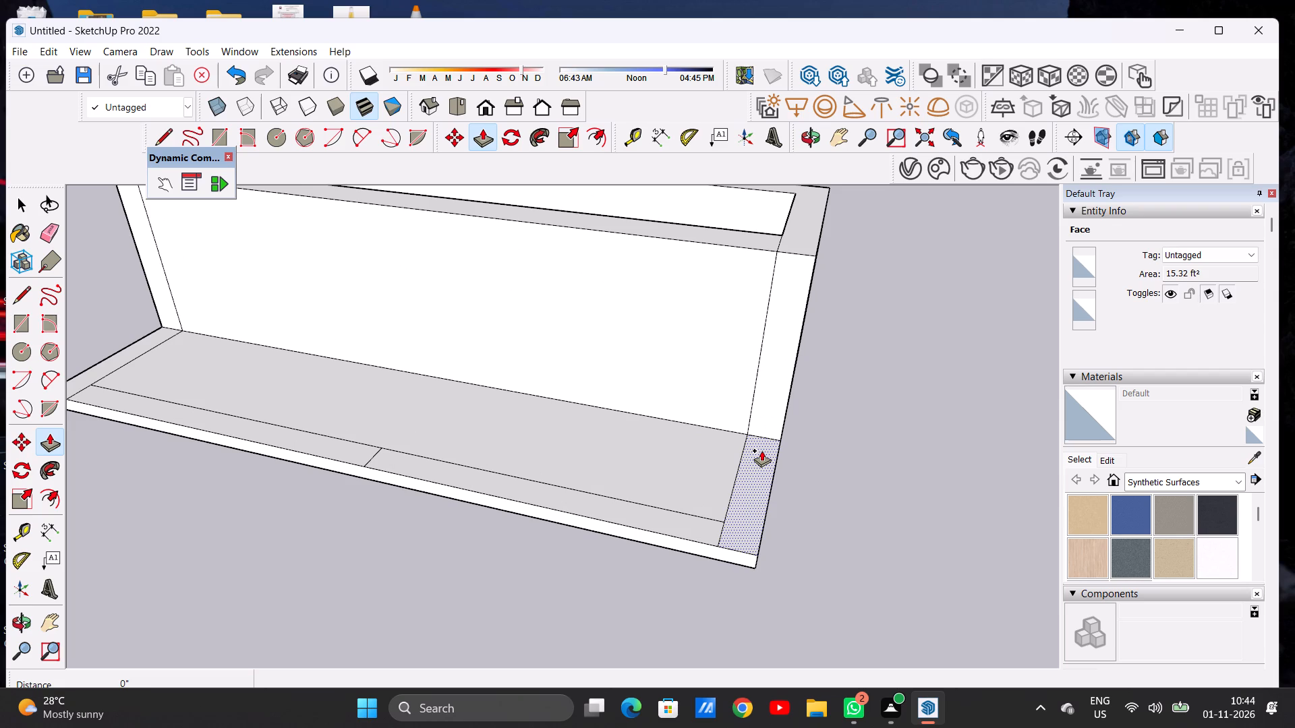
click(761, 450)
scroll(771, 343, down, 6)
scroll(799, 288, up, 12)
scroll(801, 295, down, 1)
scroll(800, 297, up, 1)
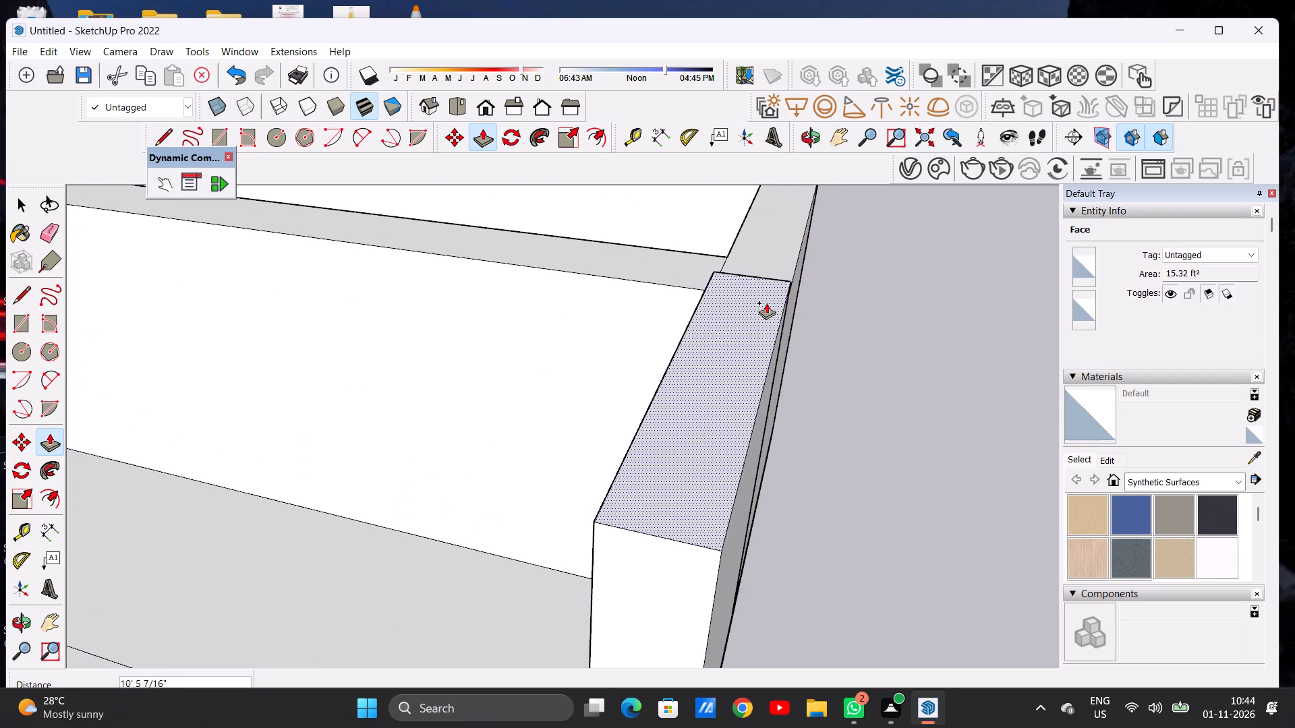
click(782, 305)
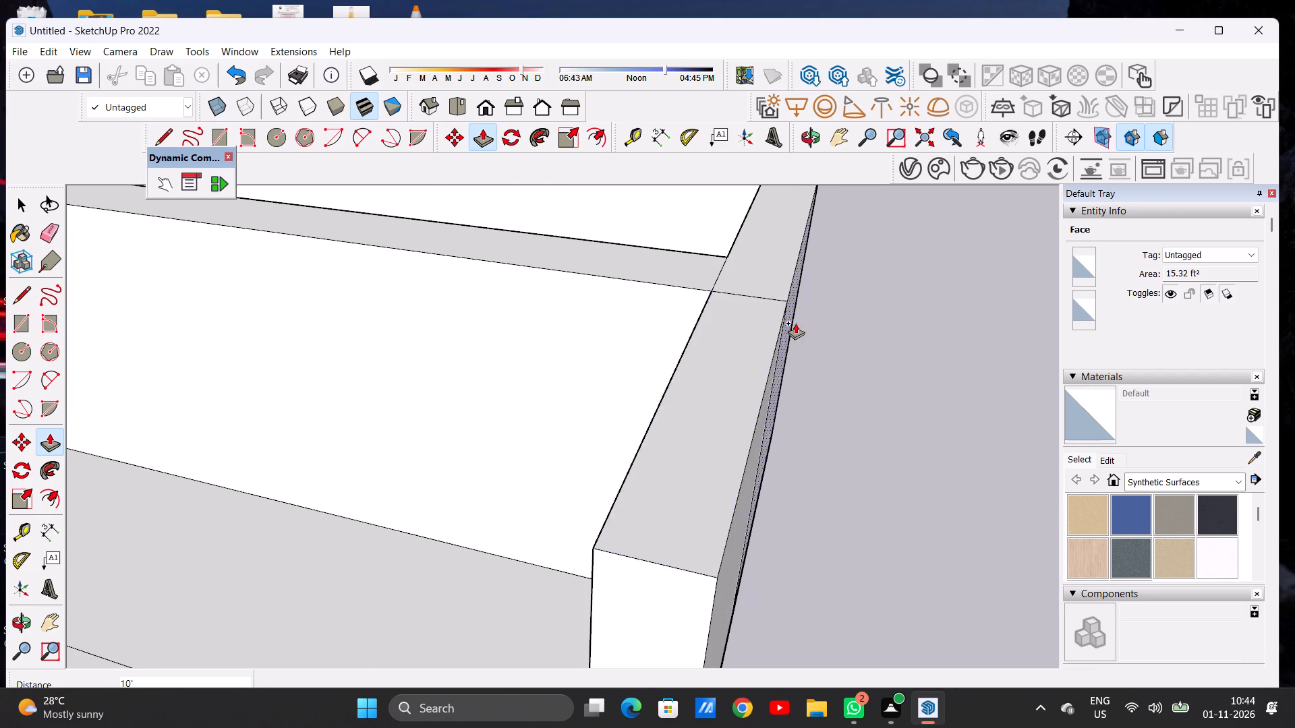
Push/Pull the right half of the front border strip up 10' to form a front wall joining the right side wall.
scroll(797, 326, down, 5)
scroll(797, 328, up, 1)
scroll(798, 328, down, 9)
scroll(728, 473, up, 10)
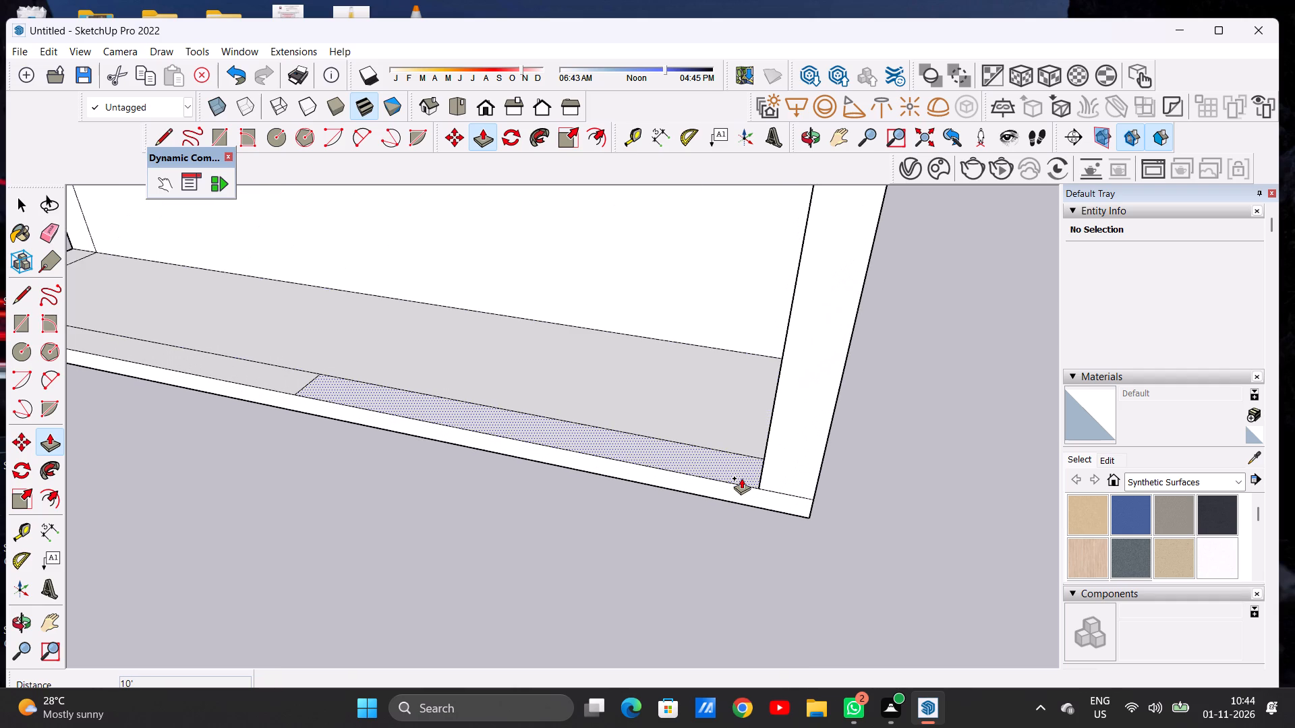
click(741, 478)
scroll(769, 371, down, 15)
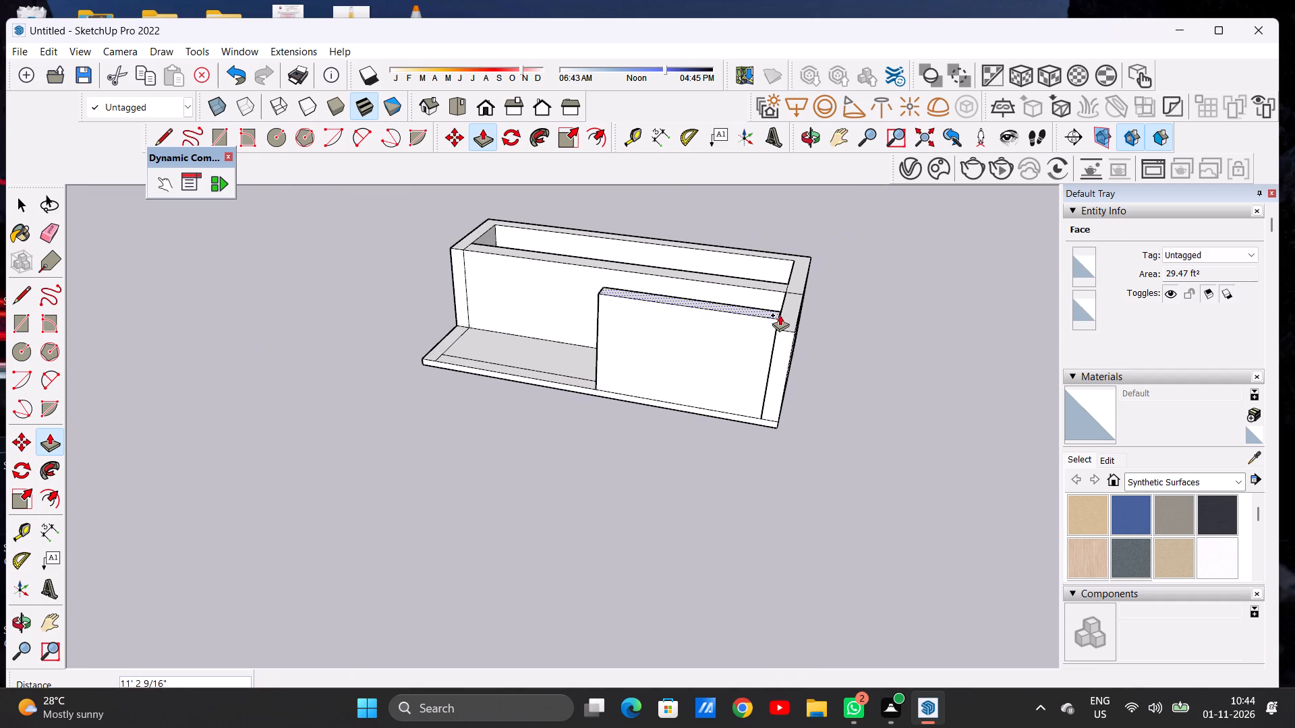
scroll(780, 315, up, 6)
scroll(780, 315, down, 1)
scroll(780, 315, up, 5)
scroll(776, 335, down, 3)
scroll(776, 335, up, 1)
scroll(776, 335, down, 1)
scroll(776, 335, up, 2)
click(772, 350)
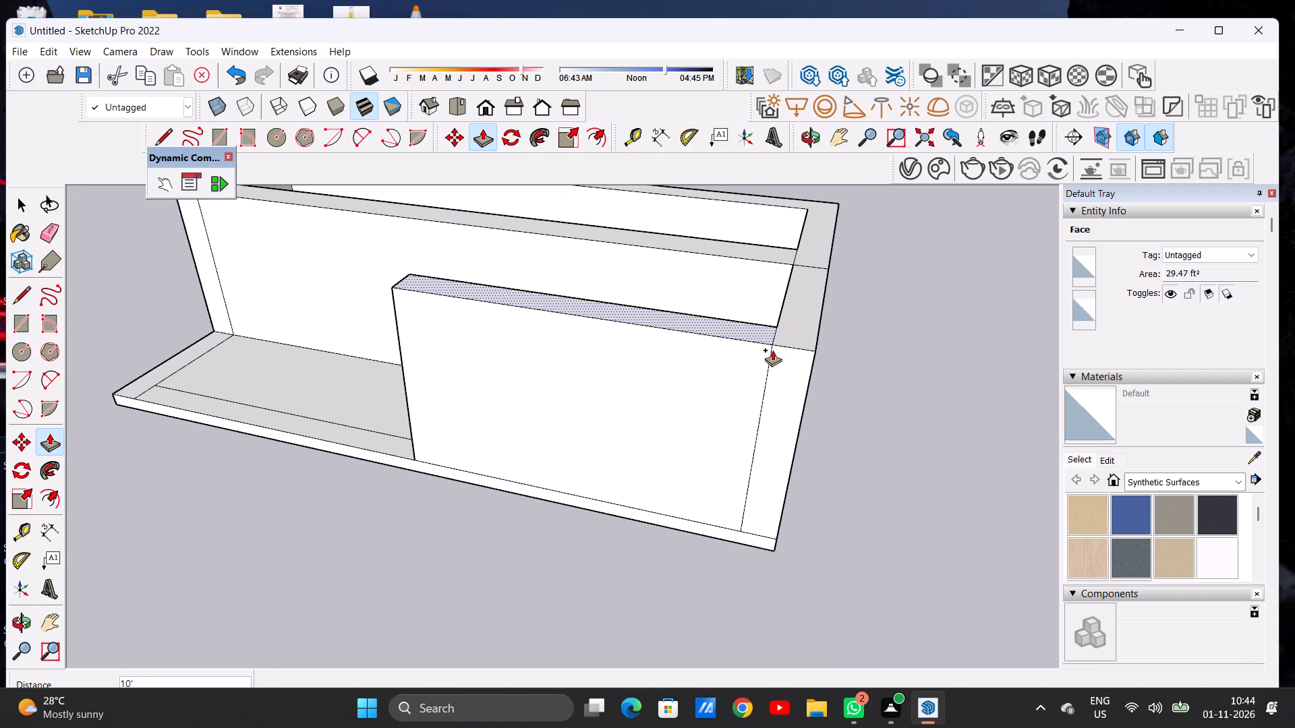
key(space)
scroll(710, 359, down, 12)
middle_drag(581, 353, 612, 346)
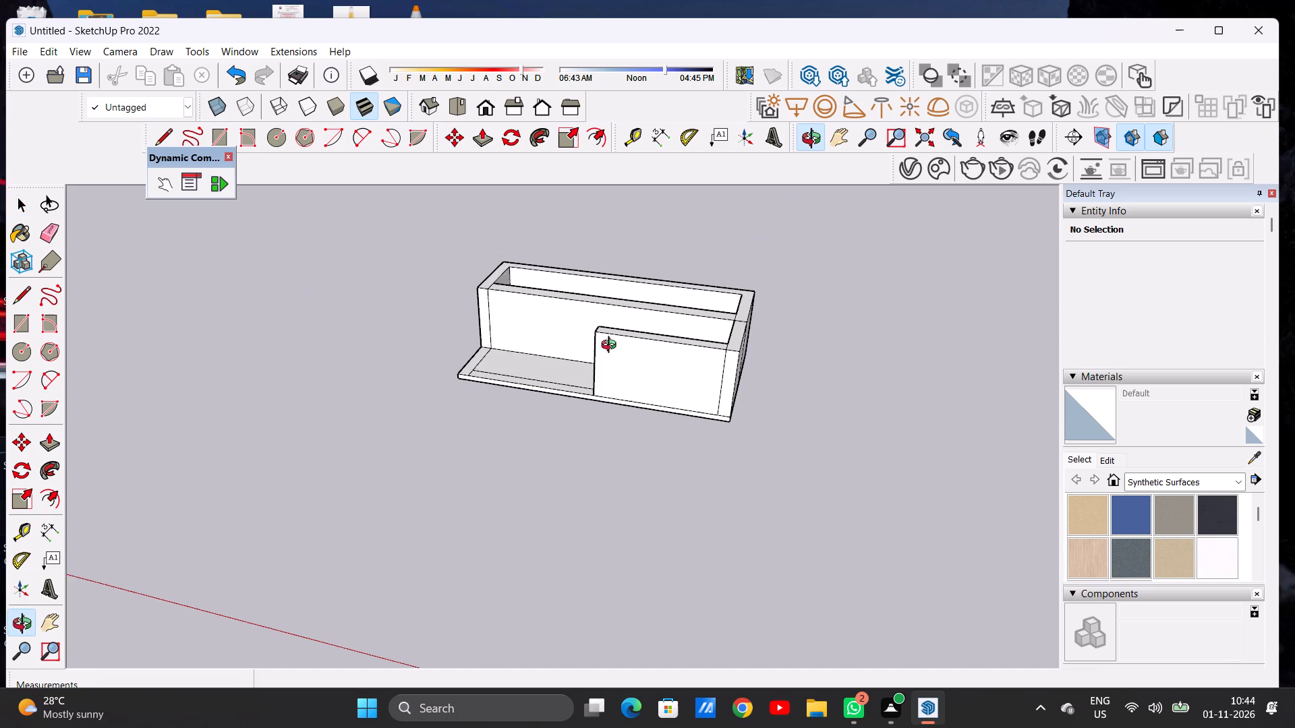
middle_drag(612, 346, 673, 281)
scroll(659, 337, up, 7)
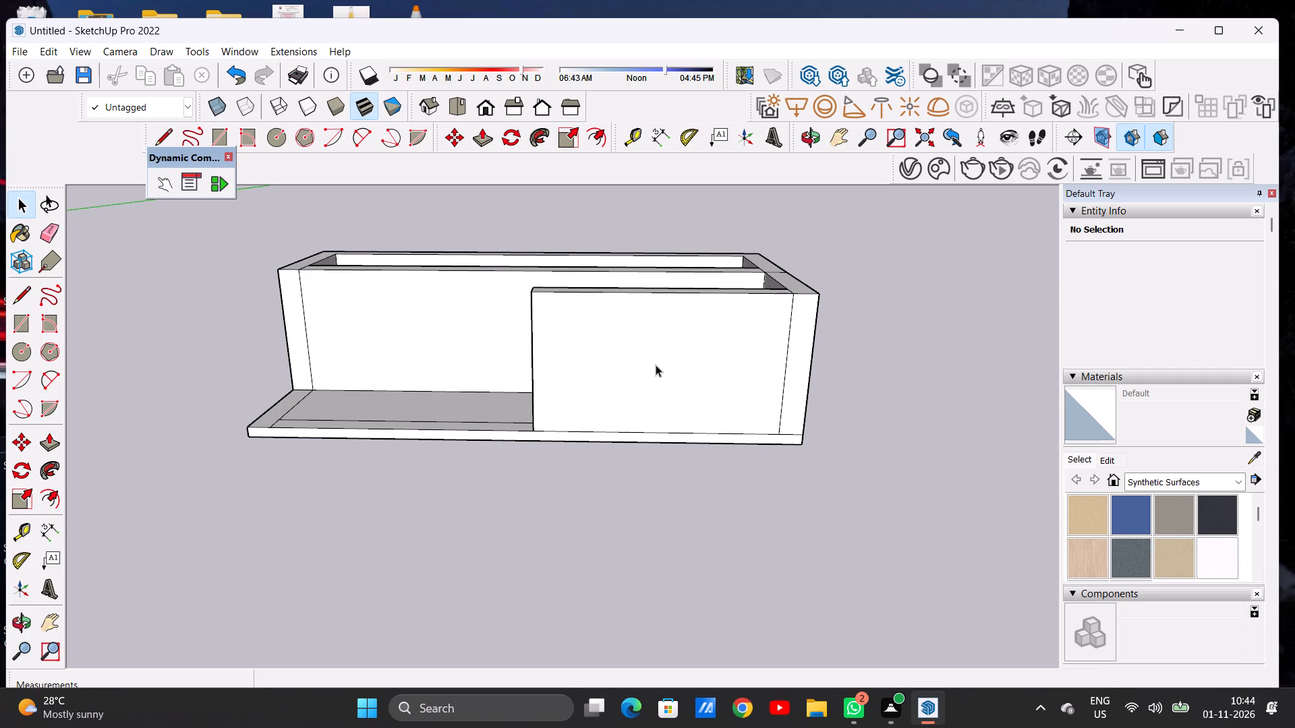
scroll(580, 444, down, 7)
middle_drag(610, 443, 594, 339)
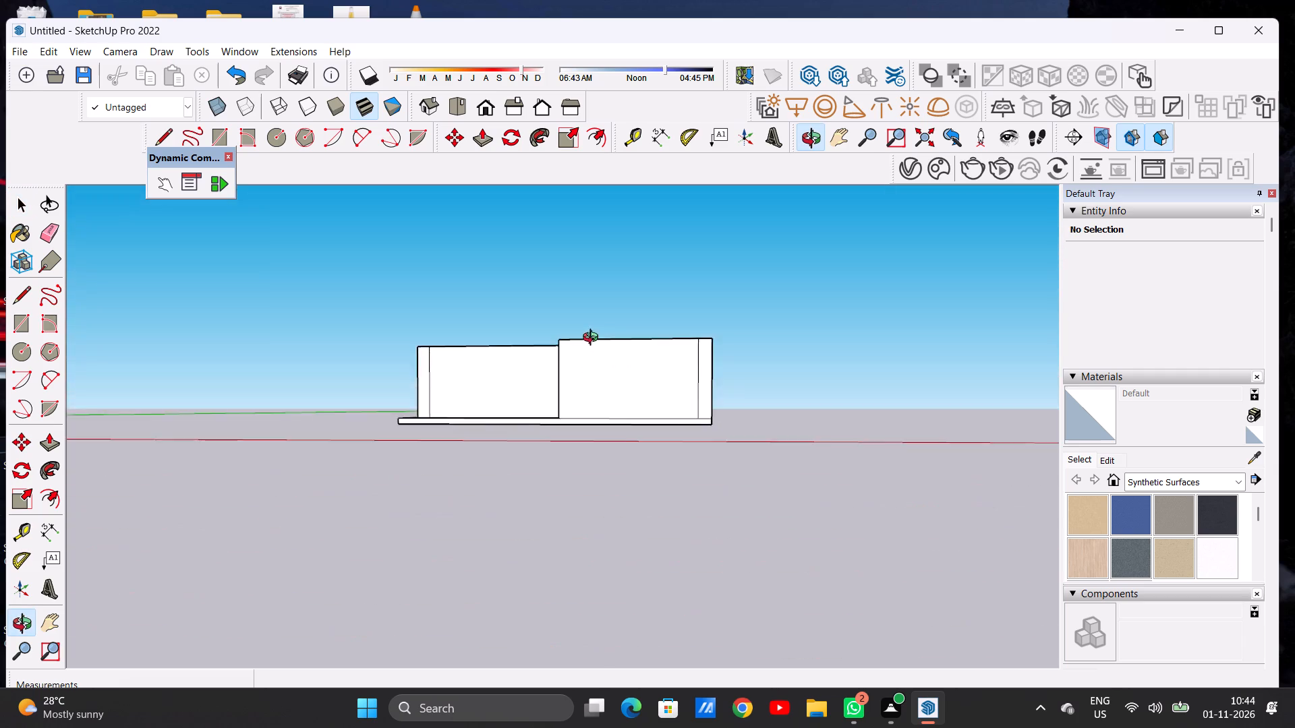
Examine the dividing wall, the partial front wall and the open front area from different angles and distances.
middle_drag(594, 339, 595, 447)
scroll(614, 407, up, 6)
scroll(614, 407, down, 1)
scroll(614, 407, up, 1)
scroll(776, 410, down, 3)
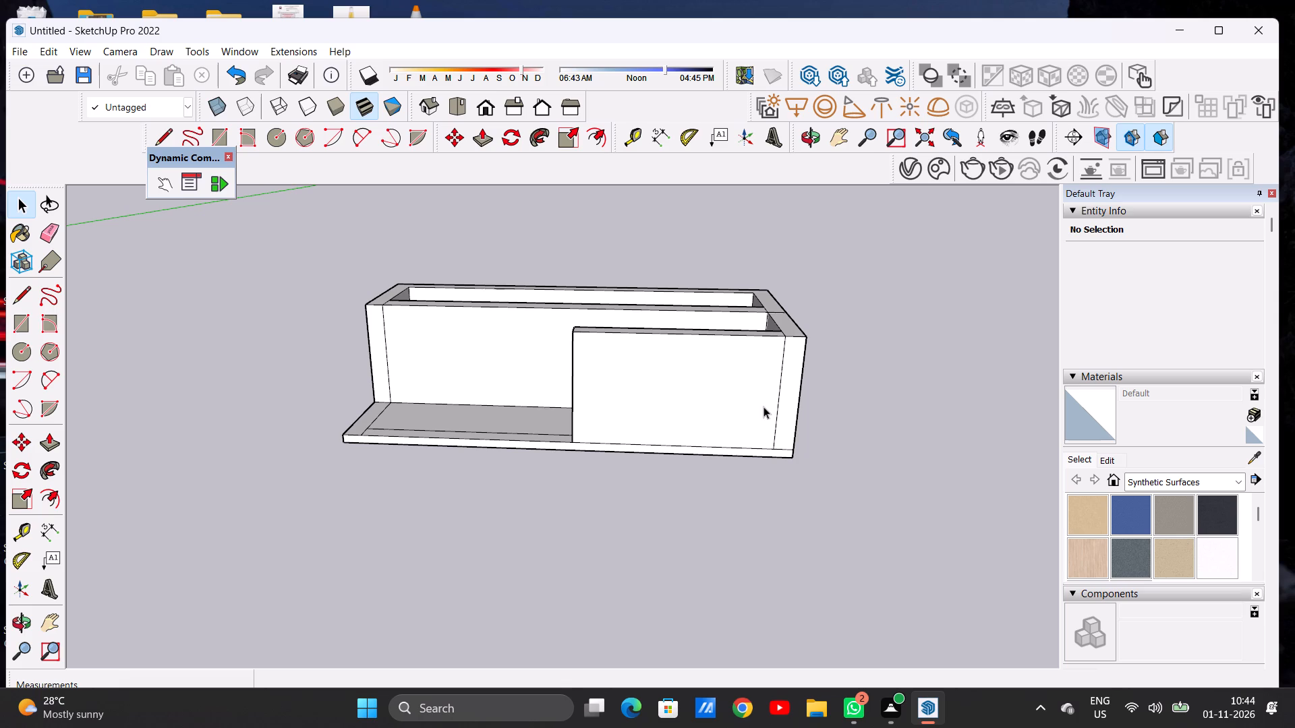
scroll(721, 479, down, 7)
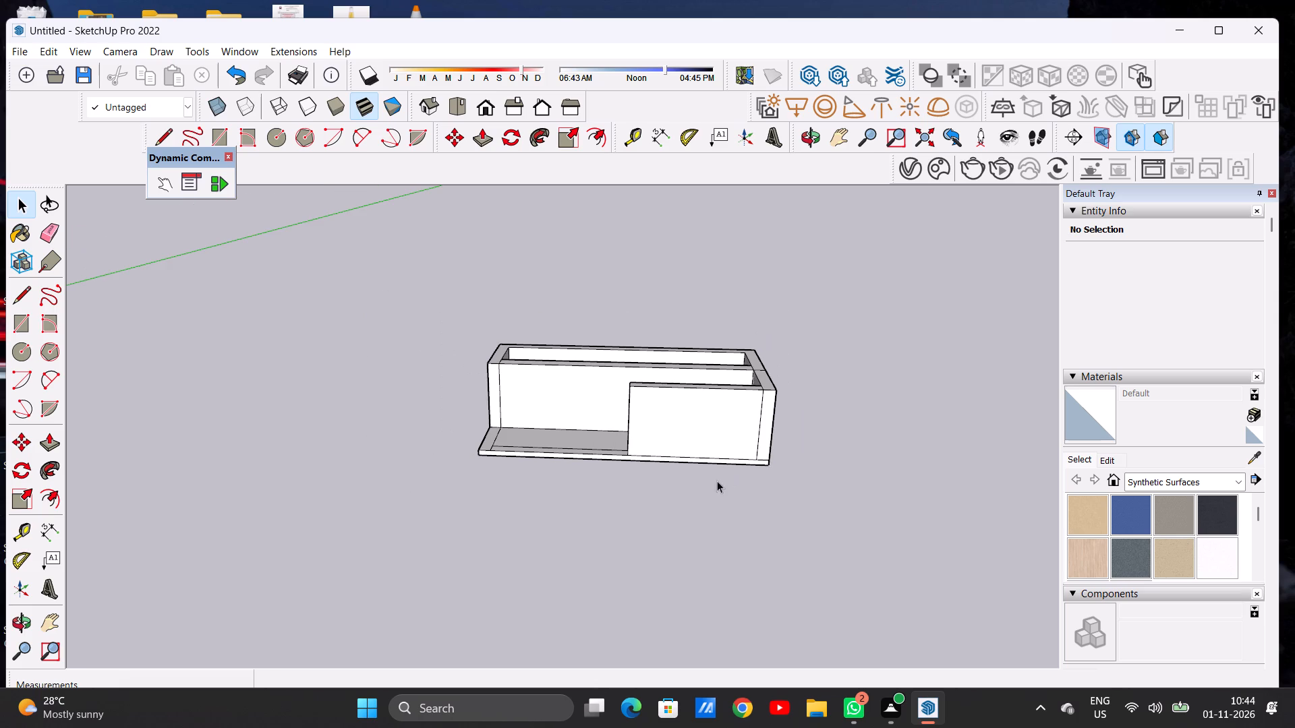
middle_drag(641, 487, 645, 408)
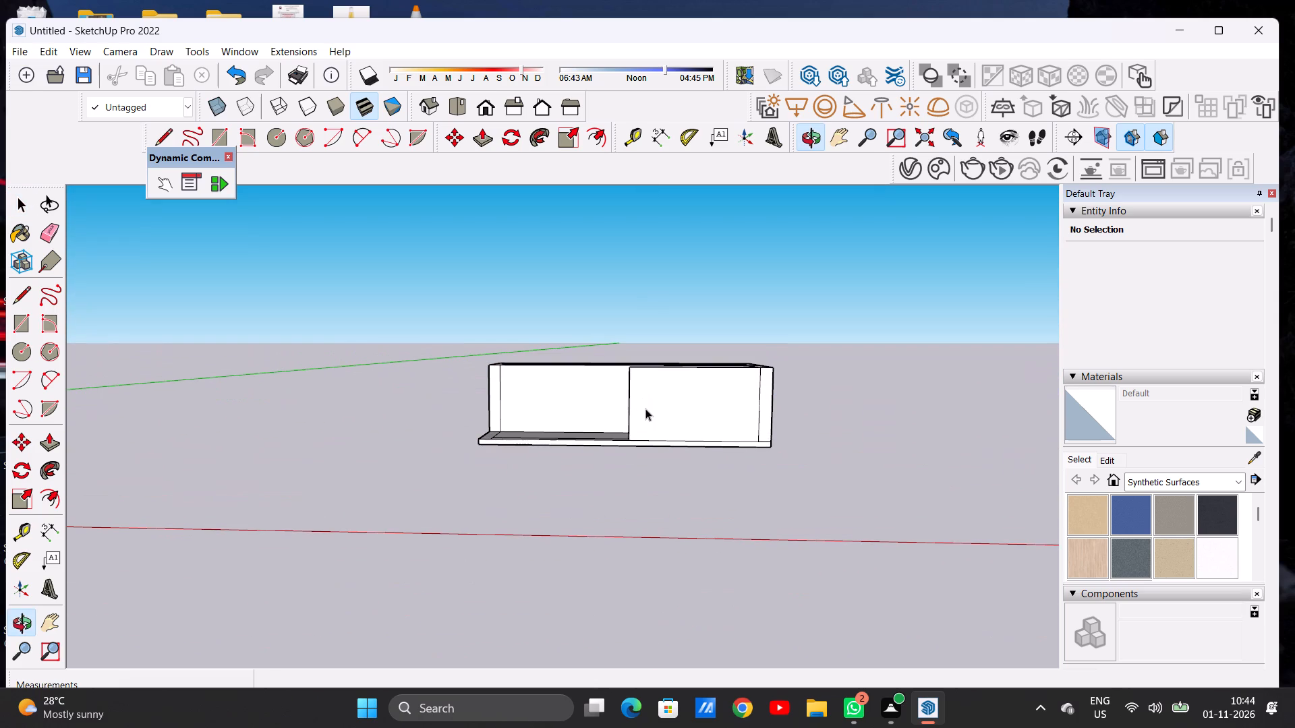
scroll(554, 388, up, 7)
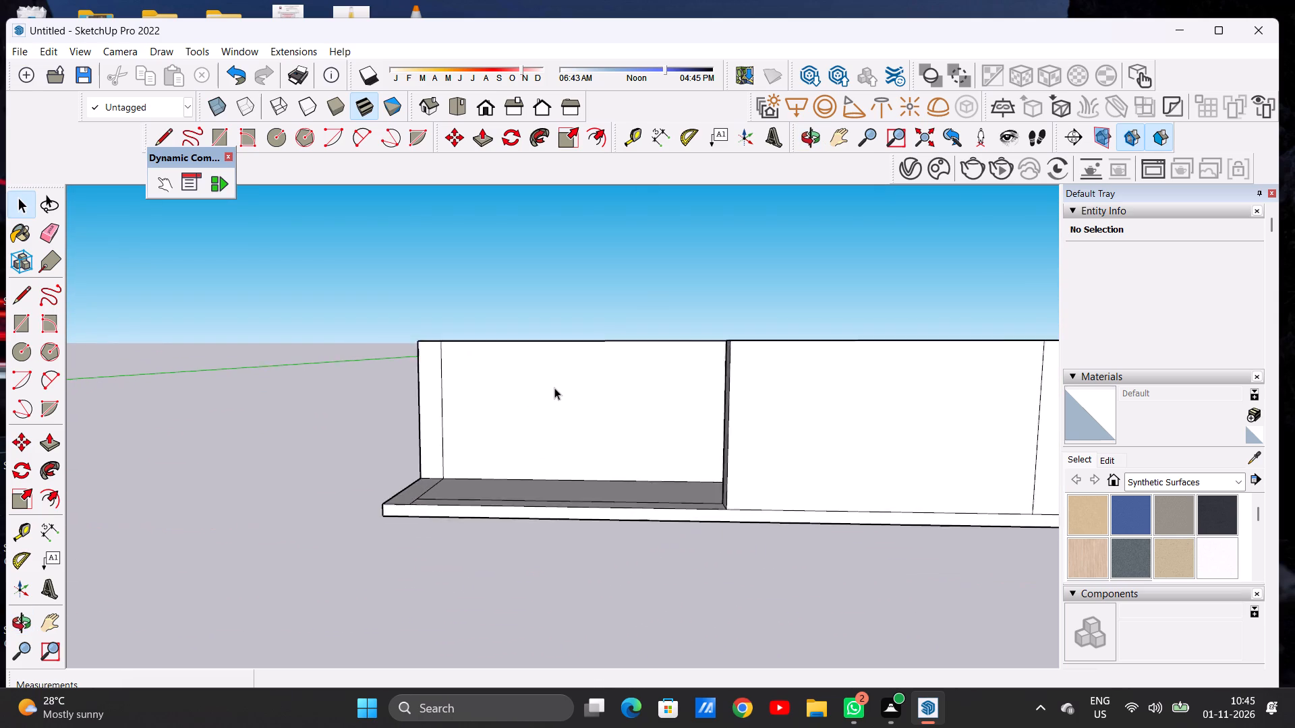
scroll(554, 388, up, 2)
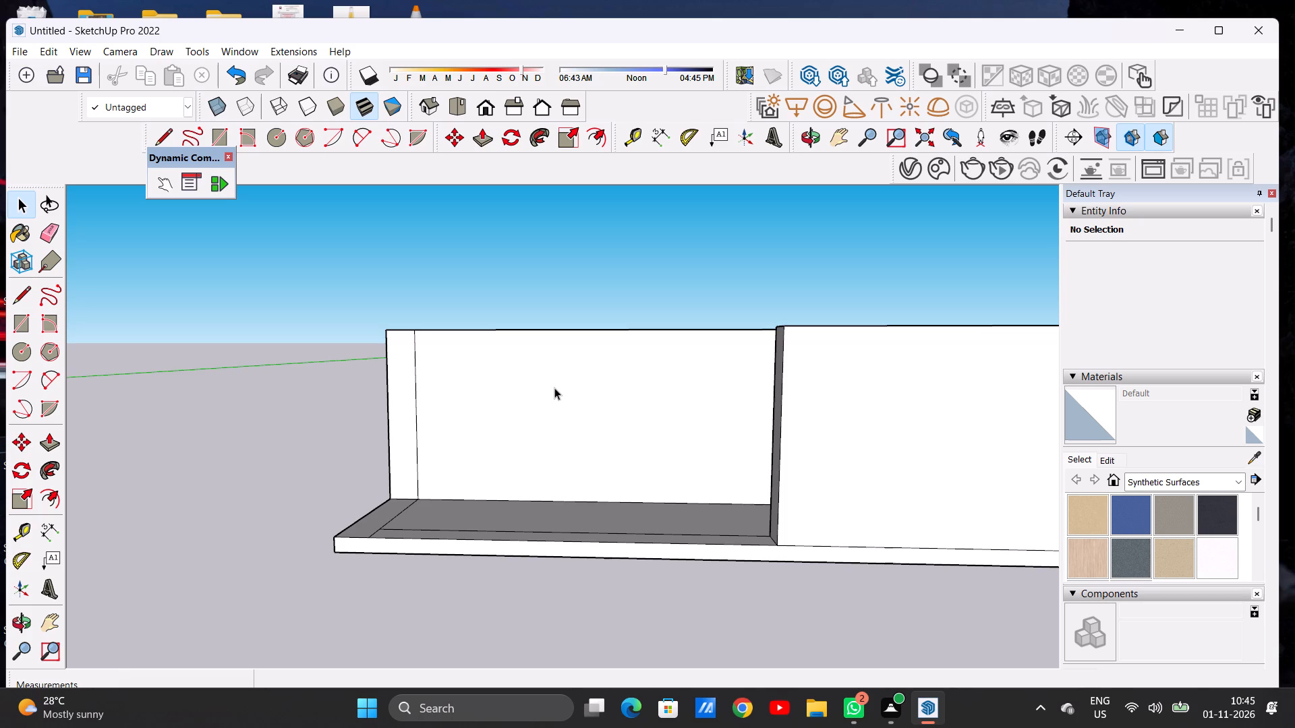
scroll(554, 388, down, 14)
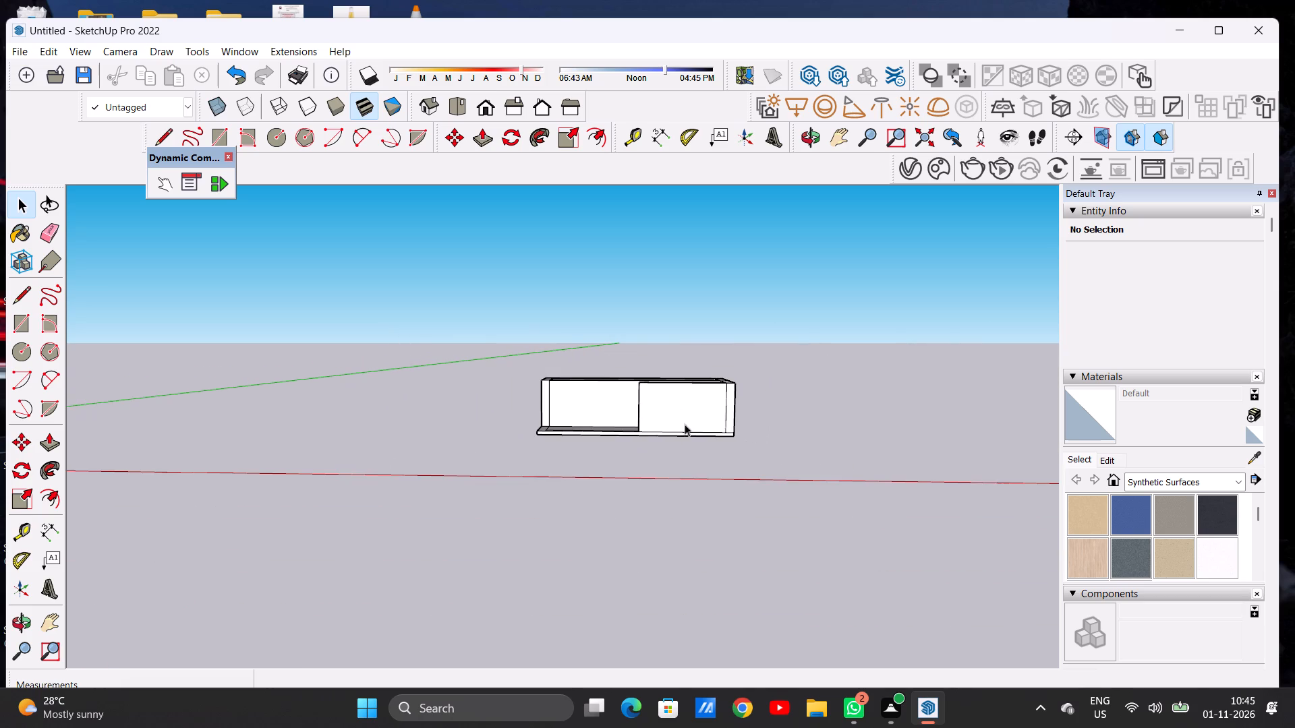
scroll(678, 394, up, 6)
middle_drag(565, 375, 587, 337)
middle_drag(589, 340, 590, 366)
scroll(494, 388, up, 5)
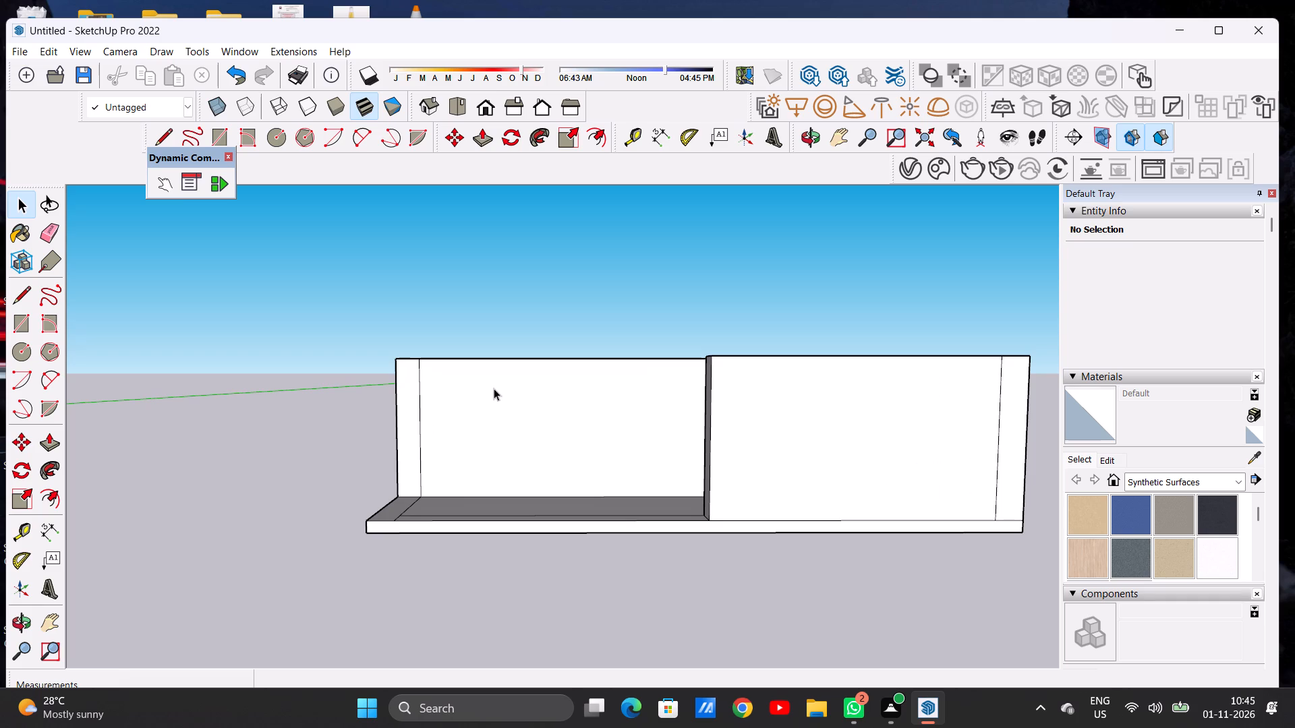
scroll(496, 400, down, 7)
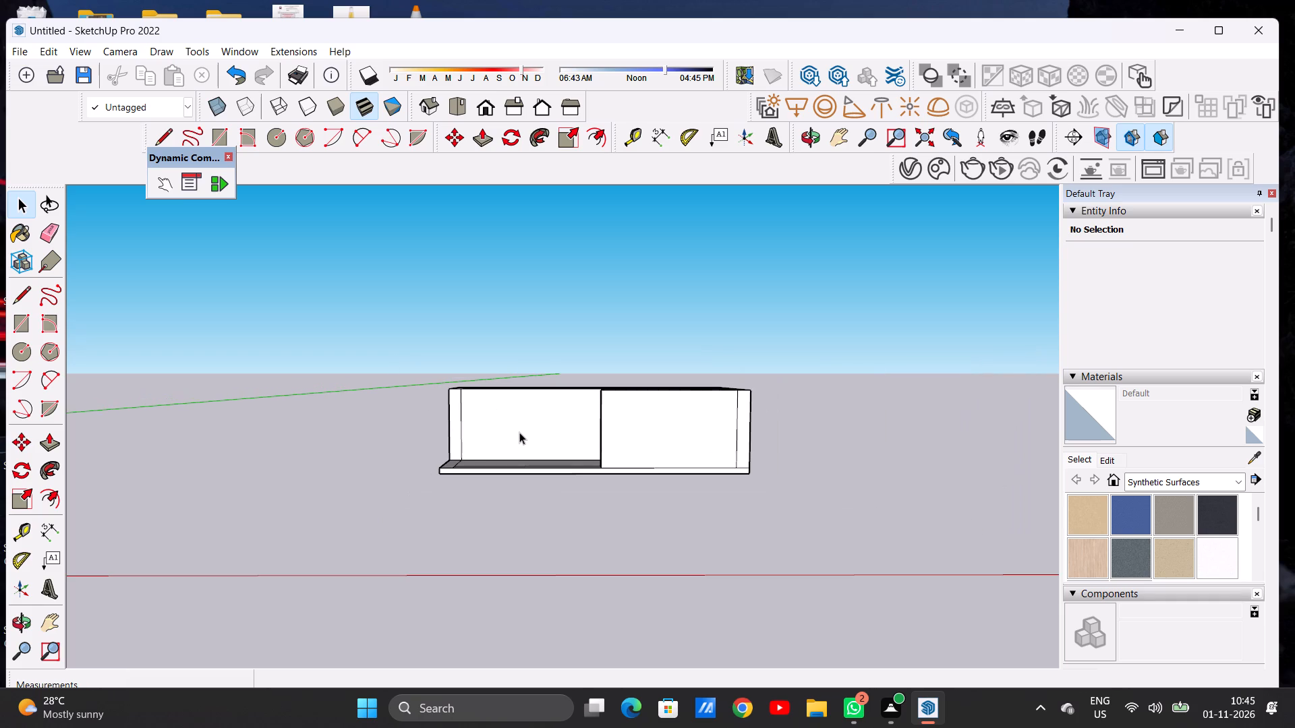
scroll(544, 454, down, 4)
middle_drag(527, 429, 530, 419)
scroll(530, 419, up, 12)
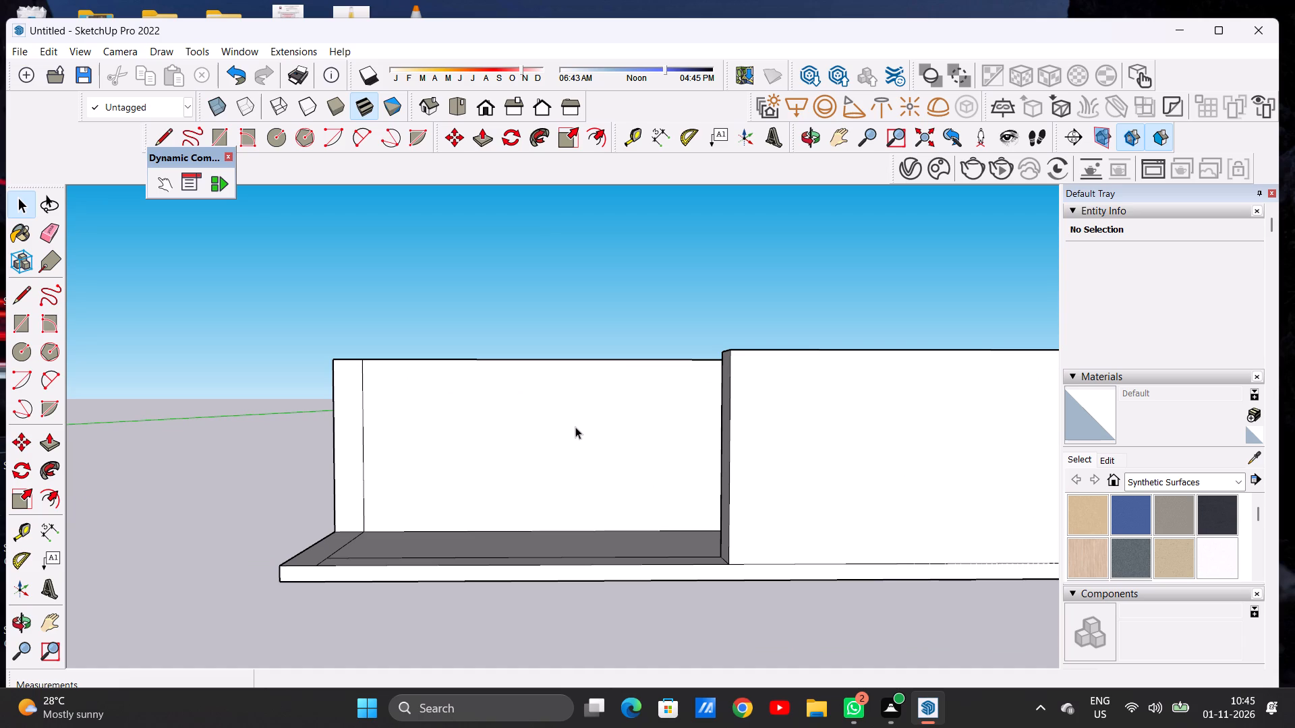
middle_drag(593, 393, 584, 530)
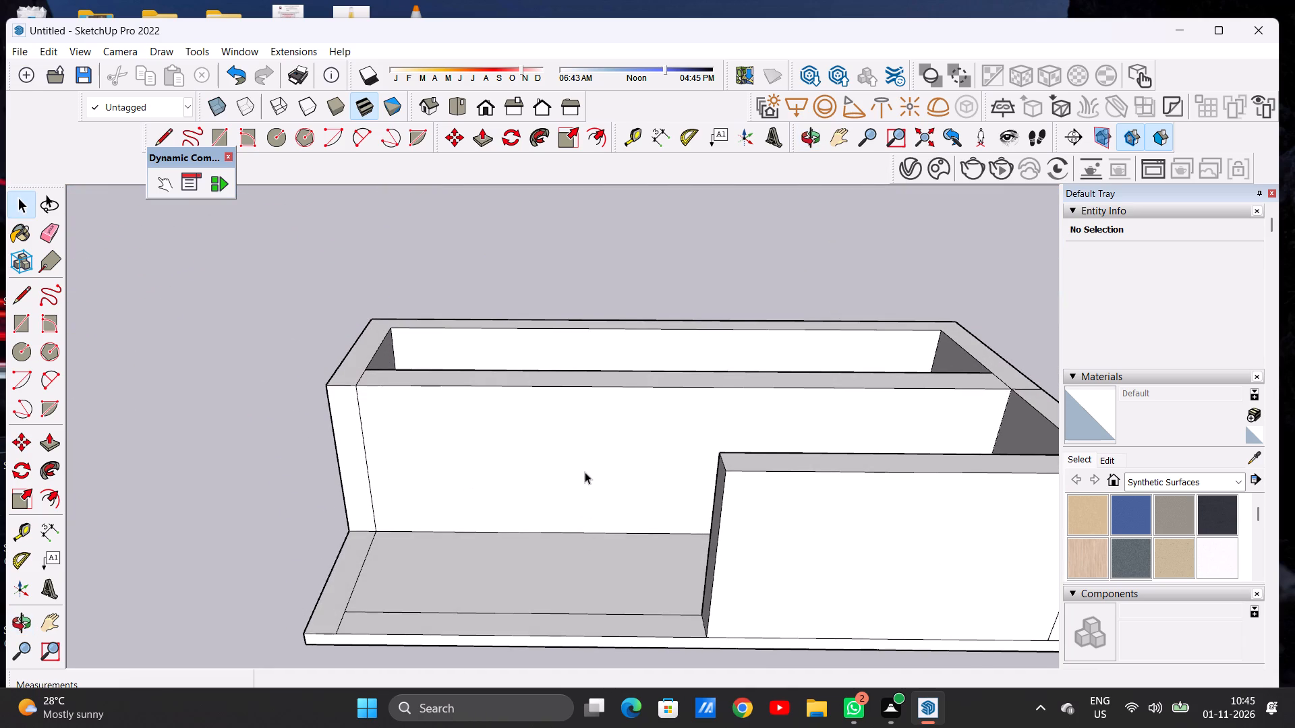
scroll(585, 475, down, 2)
middle_drag(598, 470, 497, 483)
middle_drag(583, 459, 658, 351)
middle_drag(600, 453, 610, 408)
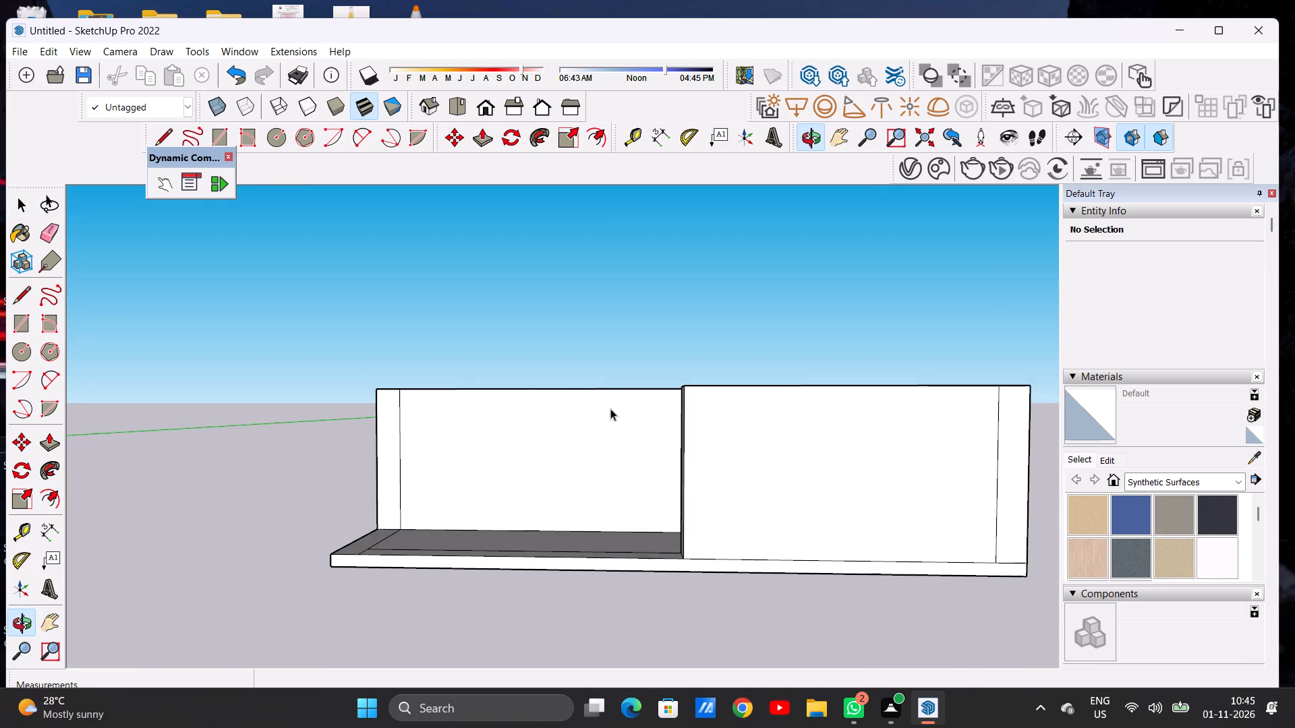
scroll(443, 471, down, 3)
scroll(515, 469, up, 5)
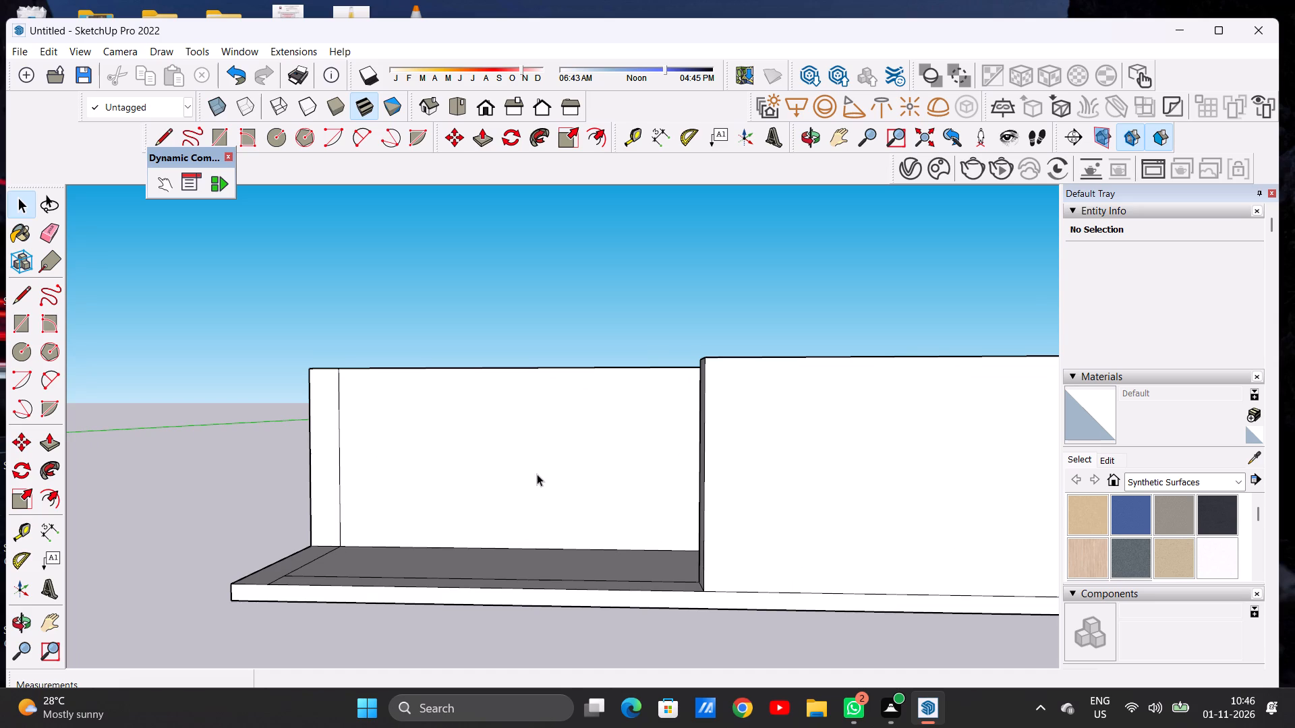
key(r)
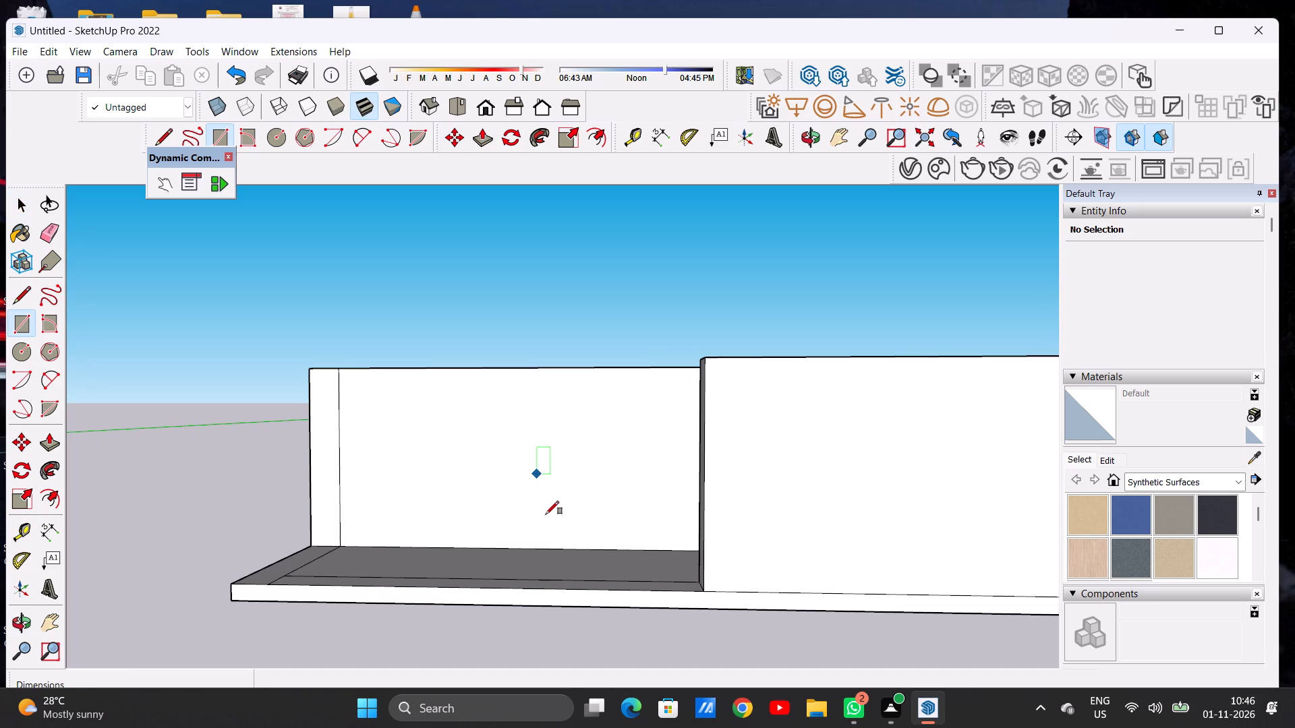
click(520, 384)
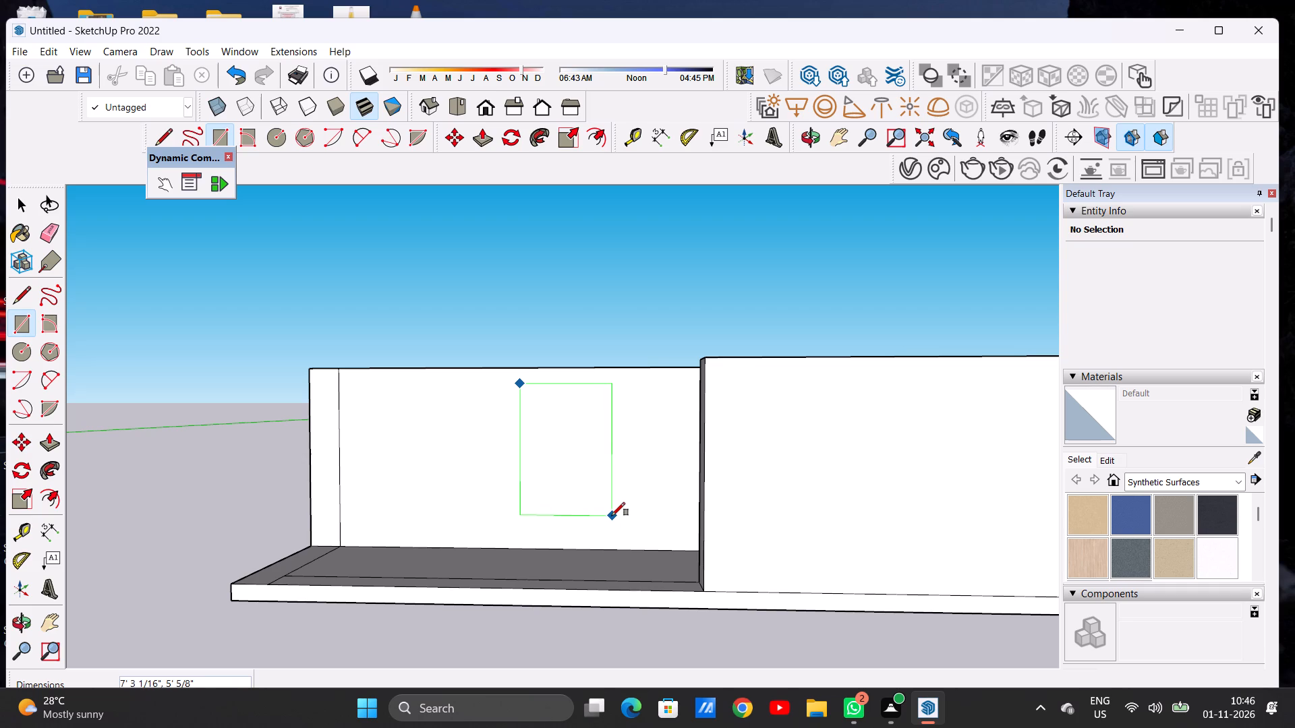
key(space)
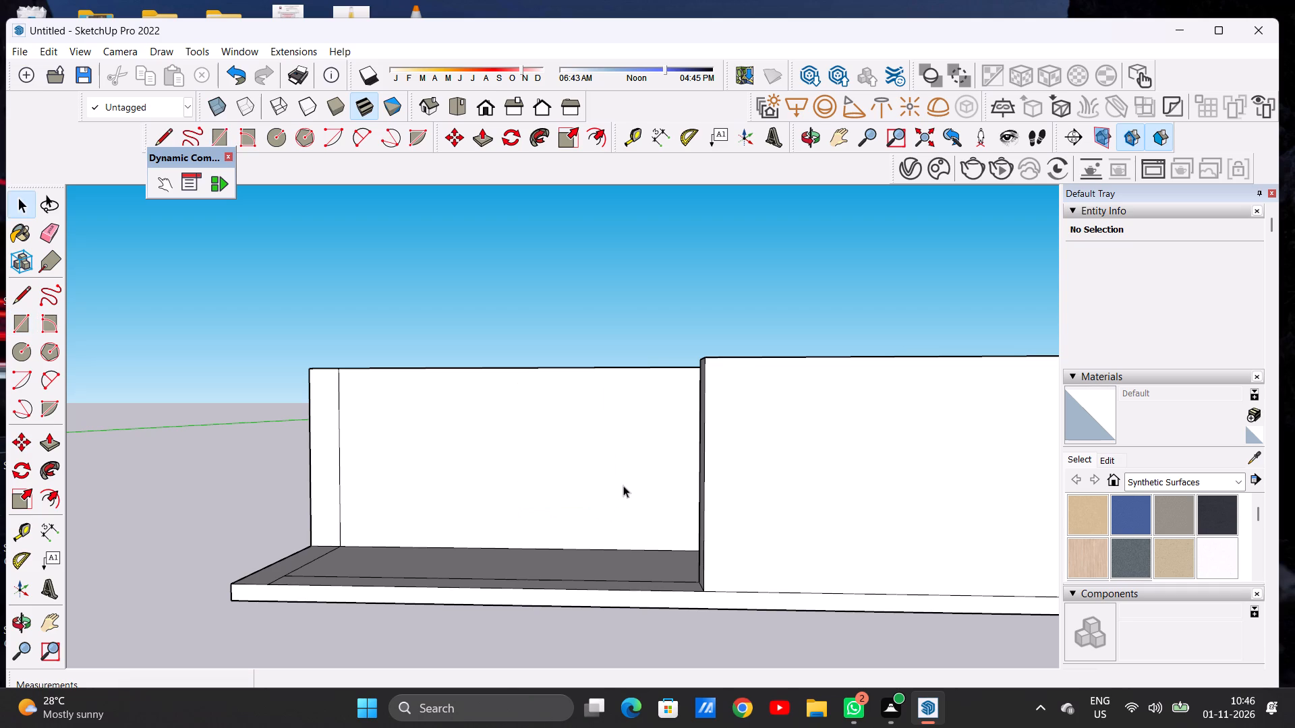
Push/Pull the dividing wall's front face and the narrow side-wall end face beside it forward 1' 8 1/4", keeping both flush.
middle_drag(623, 485, 615, 683)
scroll(621, 466, down, 6)
middle_drag(626, 529, 885, 500)
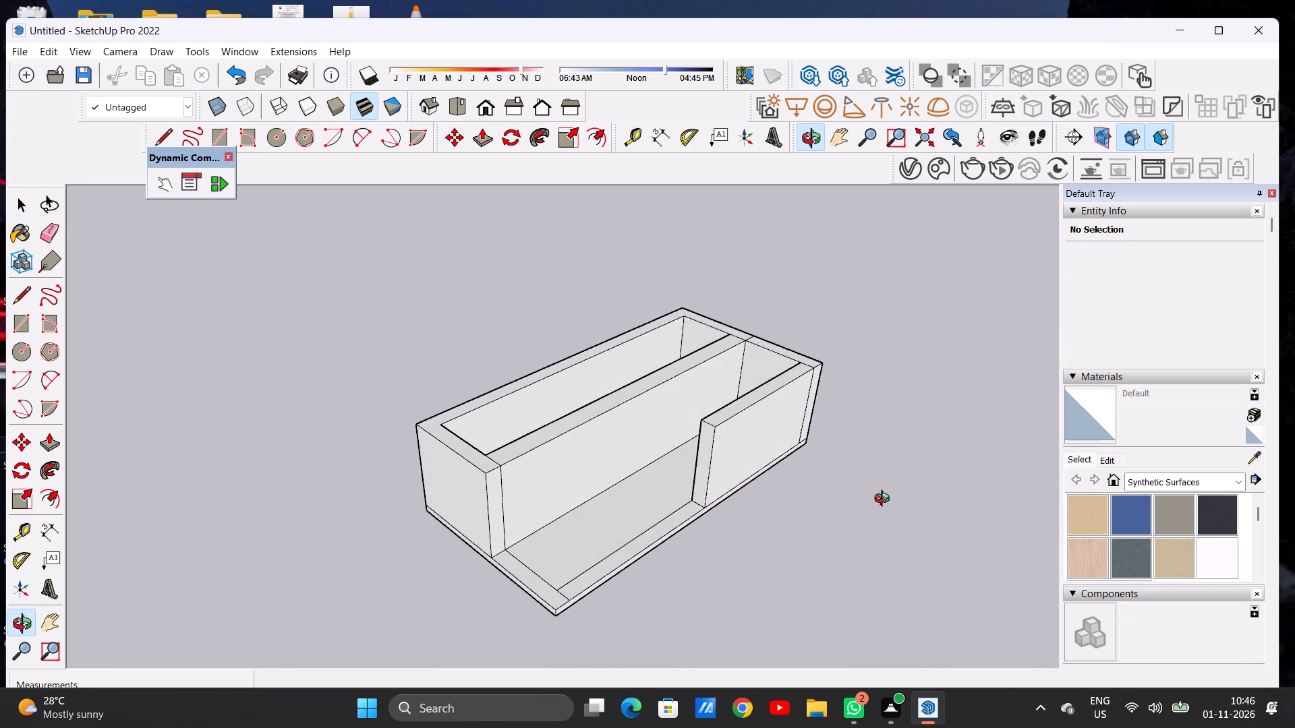
middle_drag(885, 500, 645, 390)
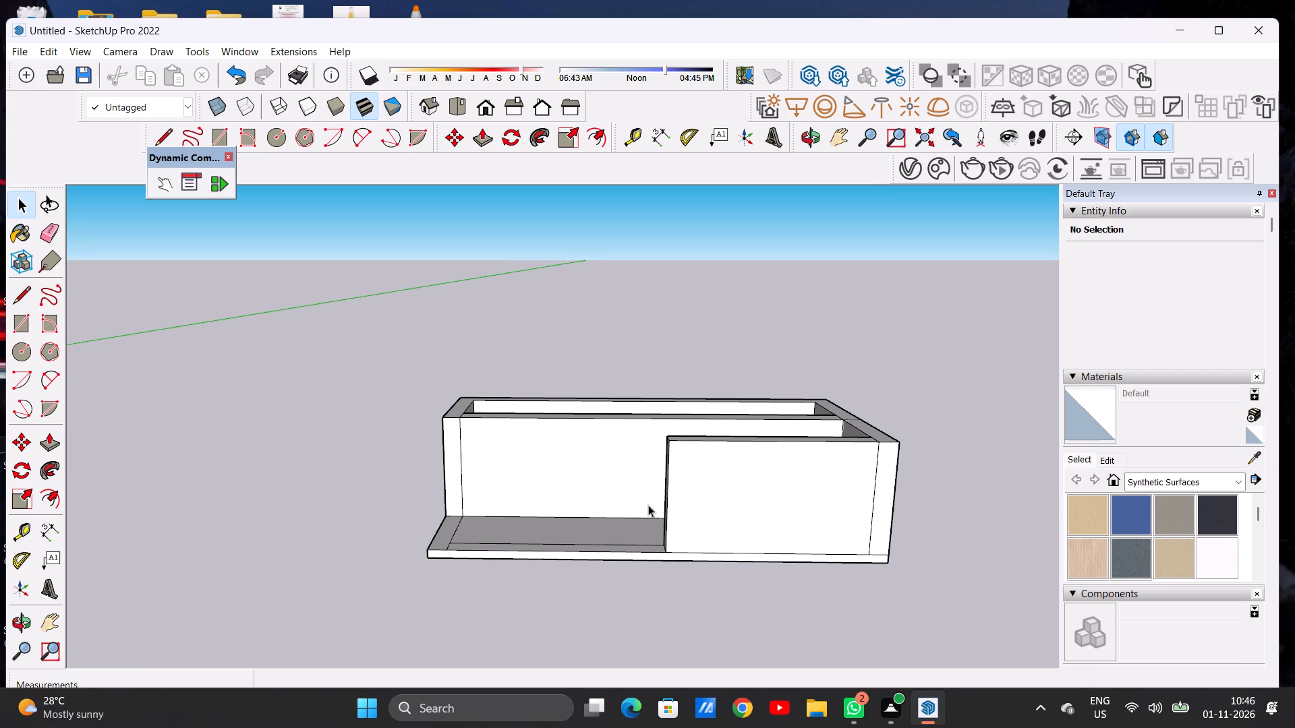
middle_drag(648, 505, 672, 628)
middle_drag(575, 512, 551, 590)
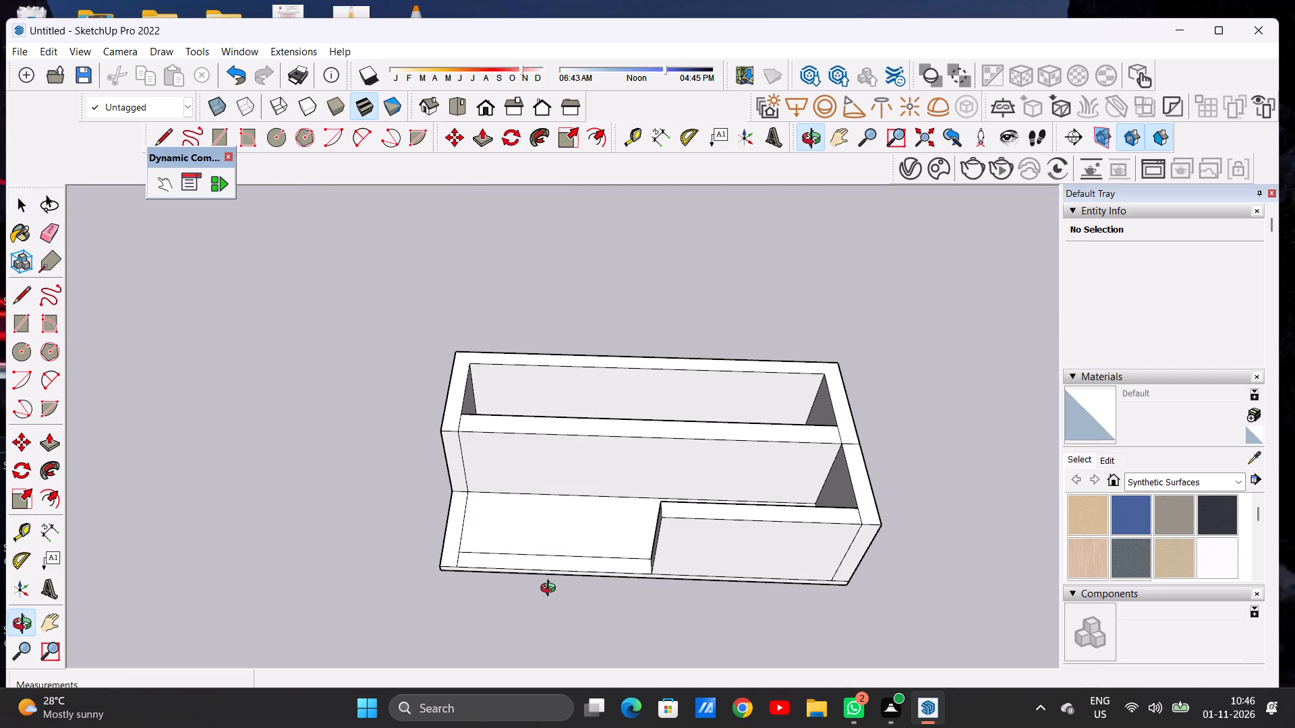
middle_drag(551, 590, 563, 496)
scroll(561, 464, up, 3)
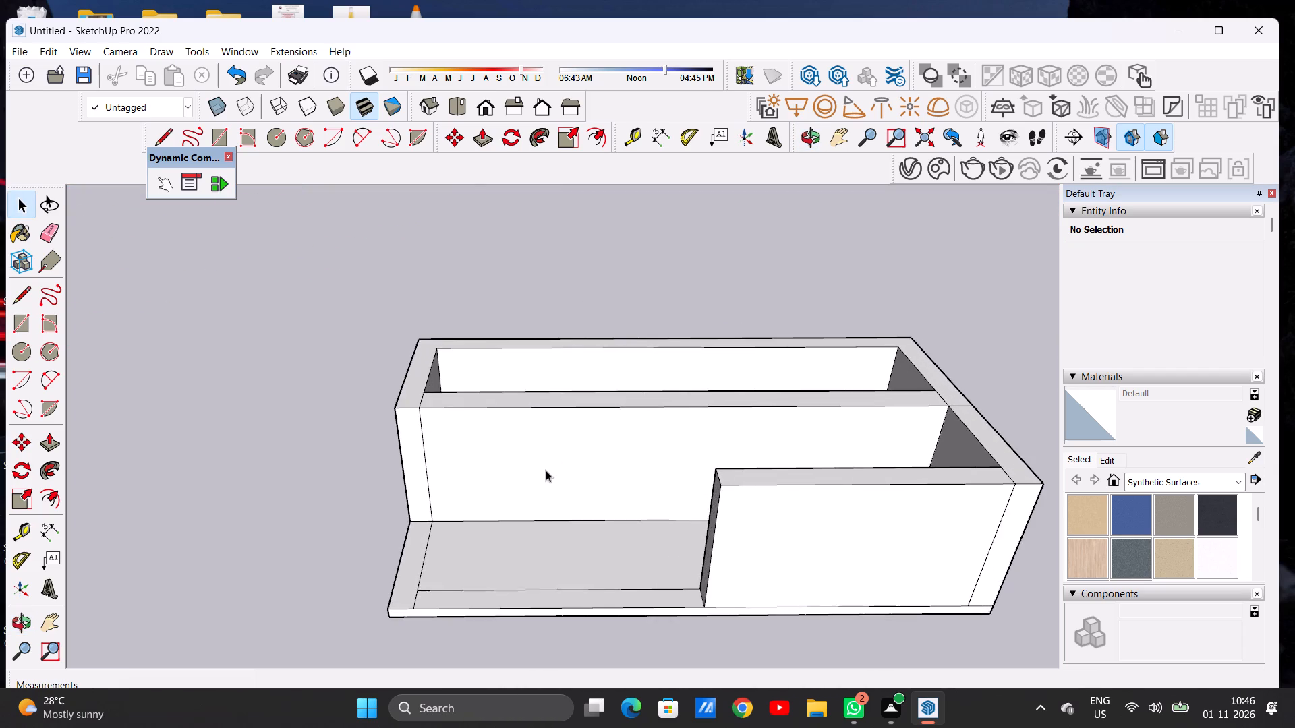
middle_drag(541, 472, 604, 506)
key(p)
scroll(511, 481, up, 1)
scroll(511, 481, down, 1)
scroll(511, 481, up, 3)
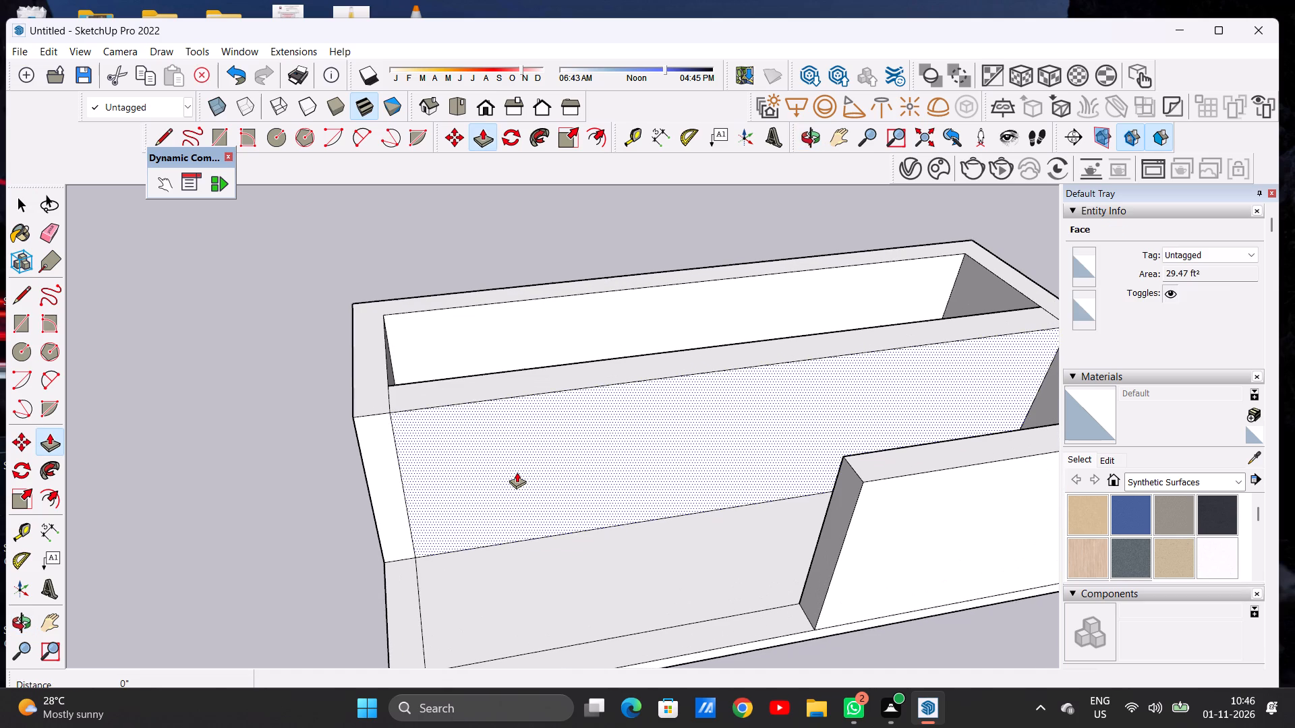
click(517, 472)
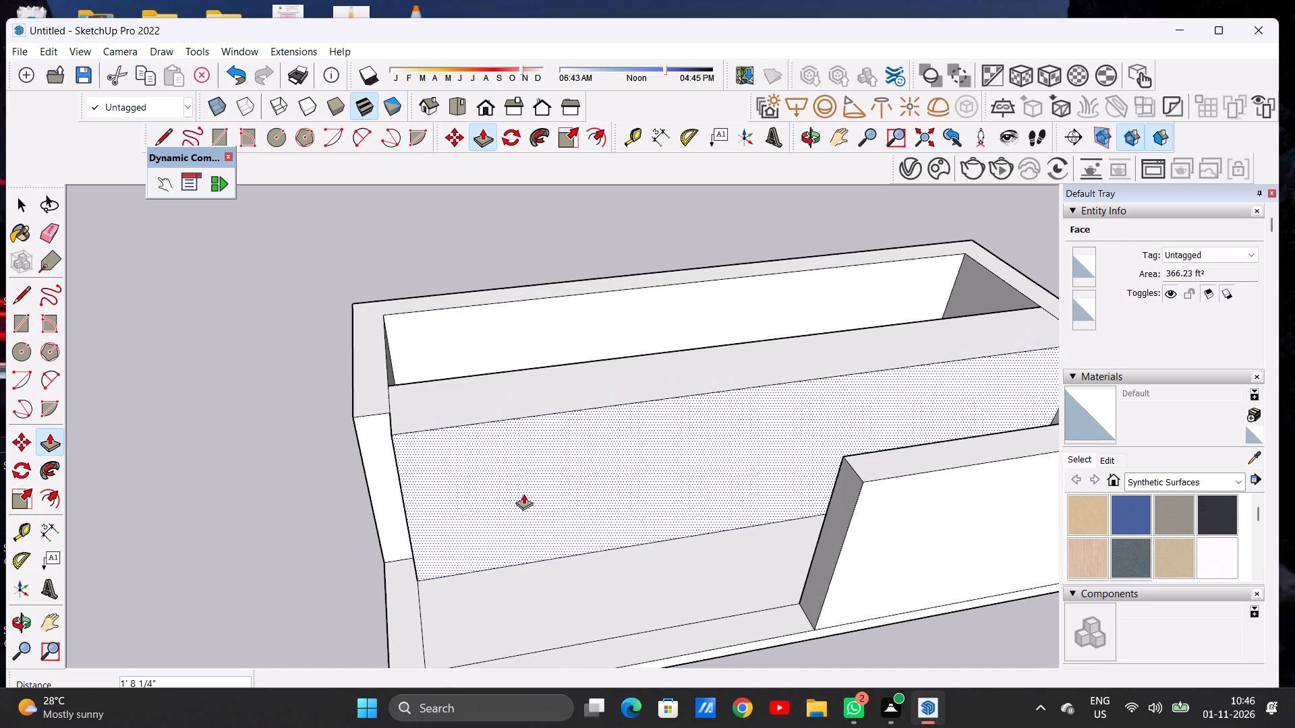
click(523, 493)
click(374, 423)
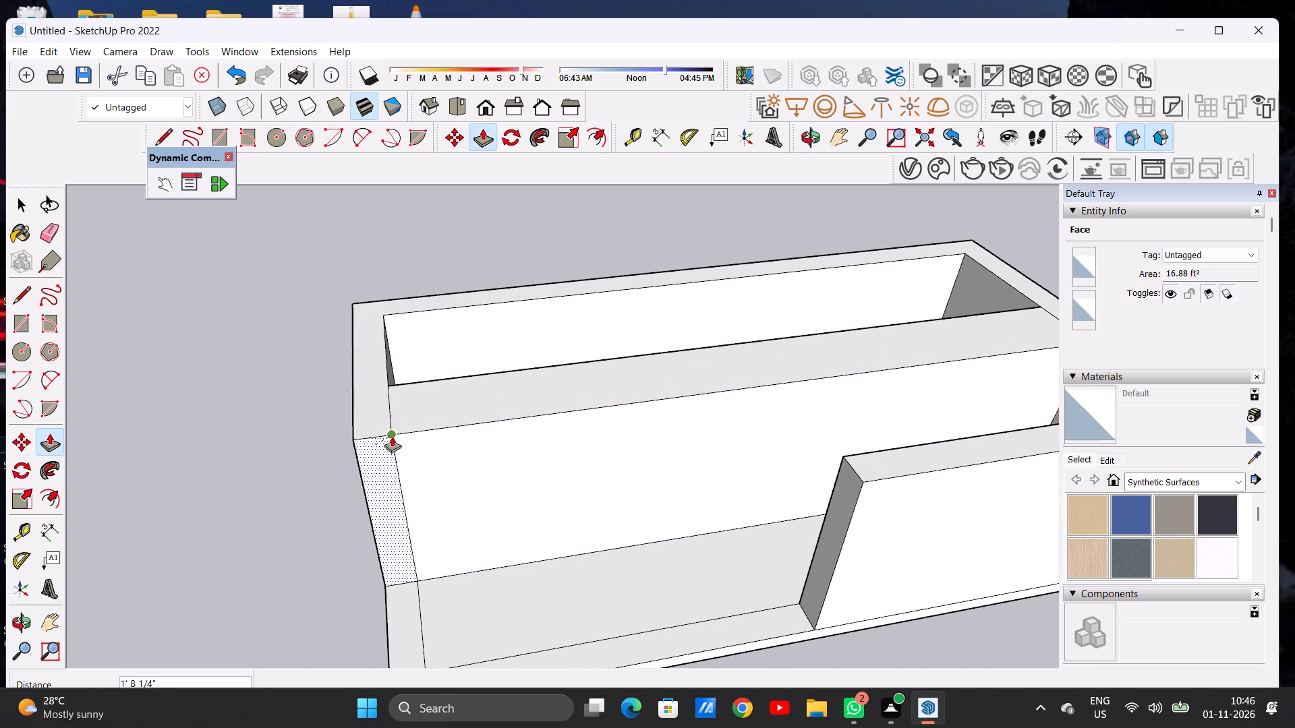
click(392, 436)
Push/Pull the dividing wall's rear face 2' 6 1/4" toward the front to thin the wall.
scroll(475, 480, down, 11)
middle_drag(515, 481, 451, 479)
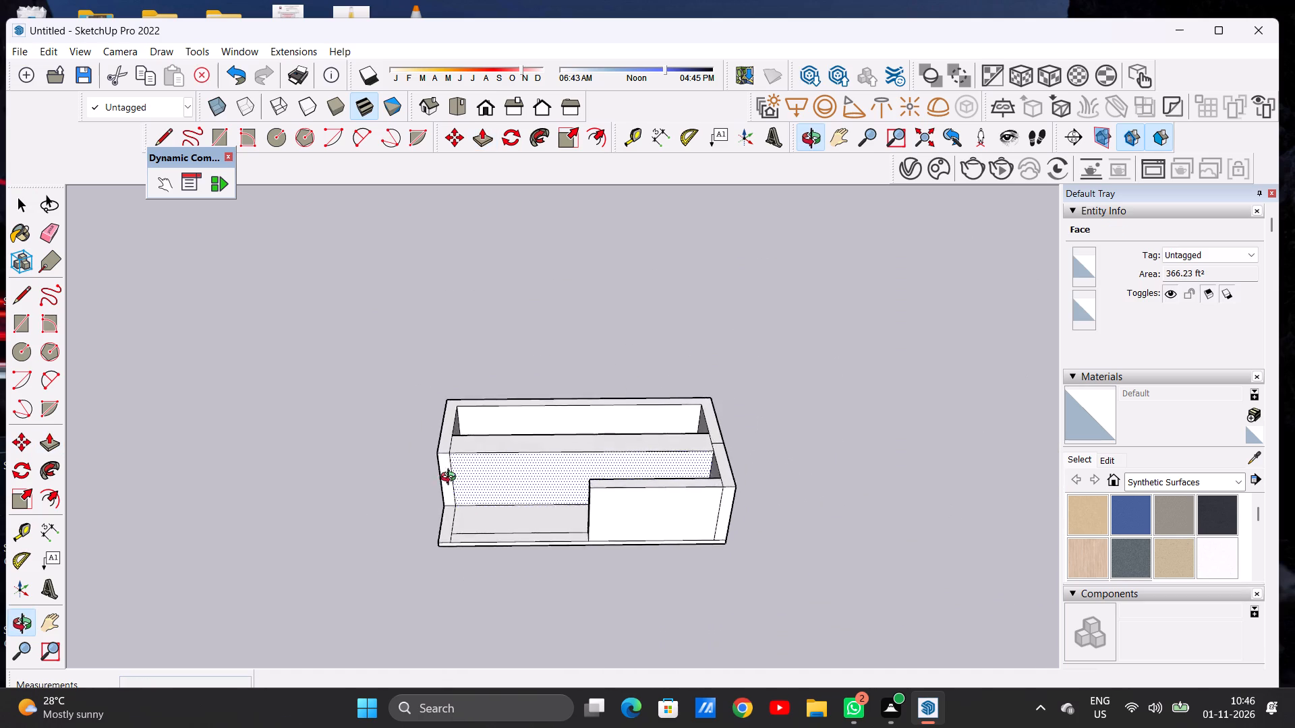
middle_drag(451, 479, 552, 512)
scroll(500, 417, up, 6)
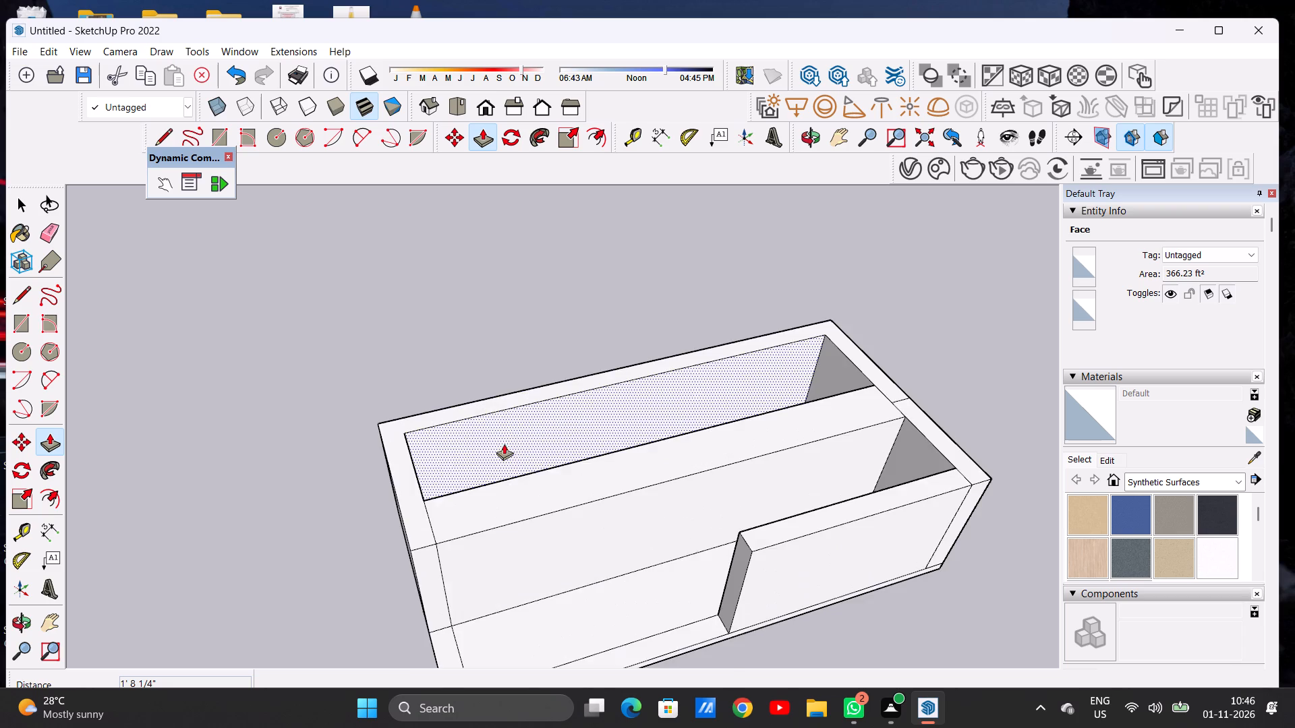
middle_drag(513, 448, 739, 458)
middle_drag(614, 470, 868, 429)
scroll(718, 435, up, 2)
scroll(718, 435, down, 1)
scroll(718, 435, up, 3)
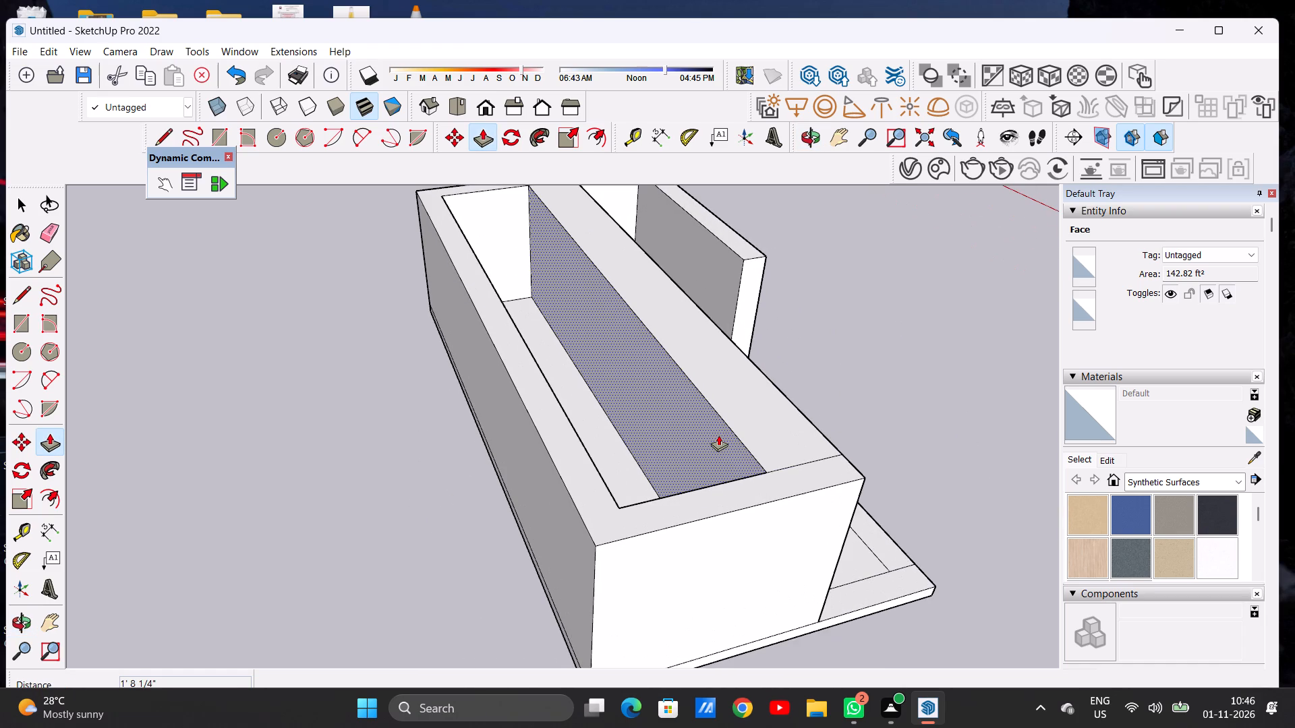
click(718, 435)
click(761, 416)
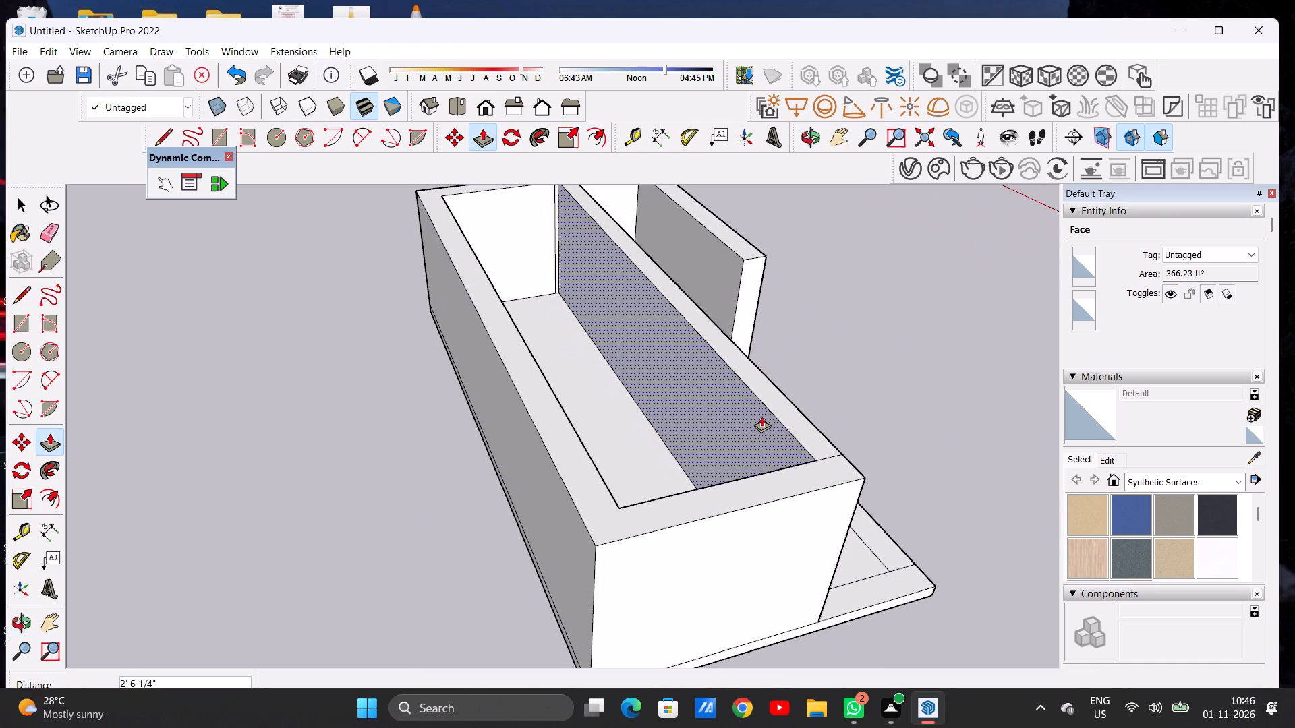
key(space)
Draw a rectangle about 7' 4" high by 4' 10" wide on the exposed front face of the dividing wall, beside the partial front wall.
scroll(768, 416, up, 1)
middle_drag(766, 415, 529, 414)
scroll(681, 443, down, 5)
scroll(683, 451, up, 1)
scroll(683, 451, down, 9)
middle_drag(663, 483, 397, 387)
middle_drag(388, 385, 358, 378)
middle_drag(544, 462, 429, 410)
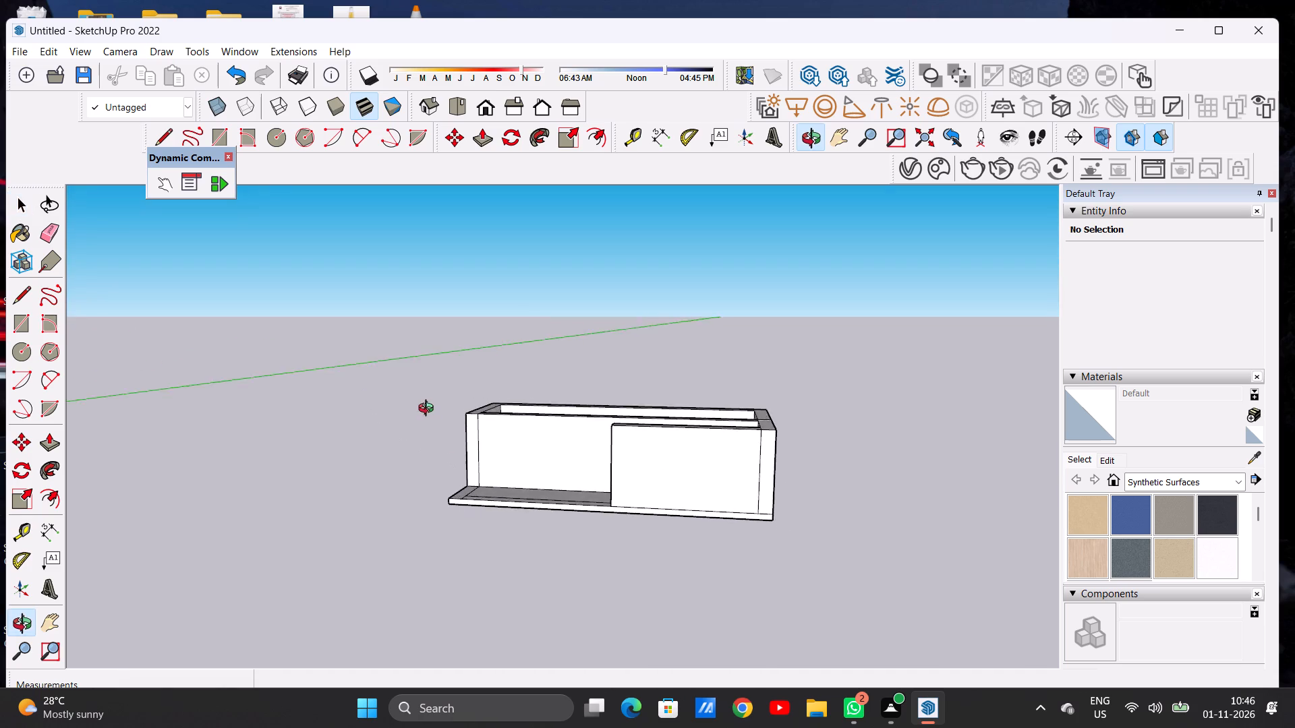
middle_drag(429, 410, 471, 392)
middle_drag(471, 398, 470, 418)
scroll(504, 482, up, 1)
scroll(504, 482, down, 1)
scroll(504, 482, up, 1)
scroll(504, 482, down, 1)
scroll(504, 483, up, 2)
middle_drag(487, 471, 503, 459)
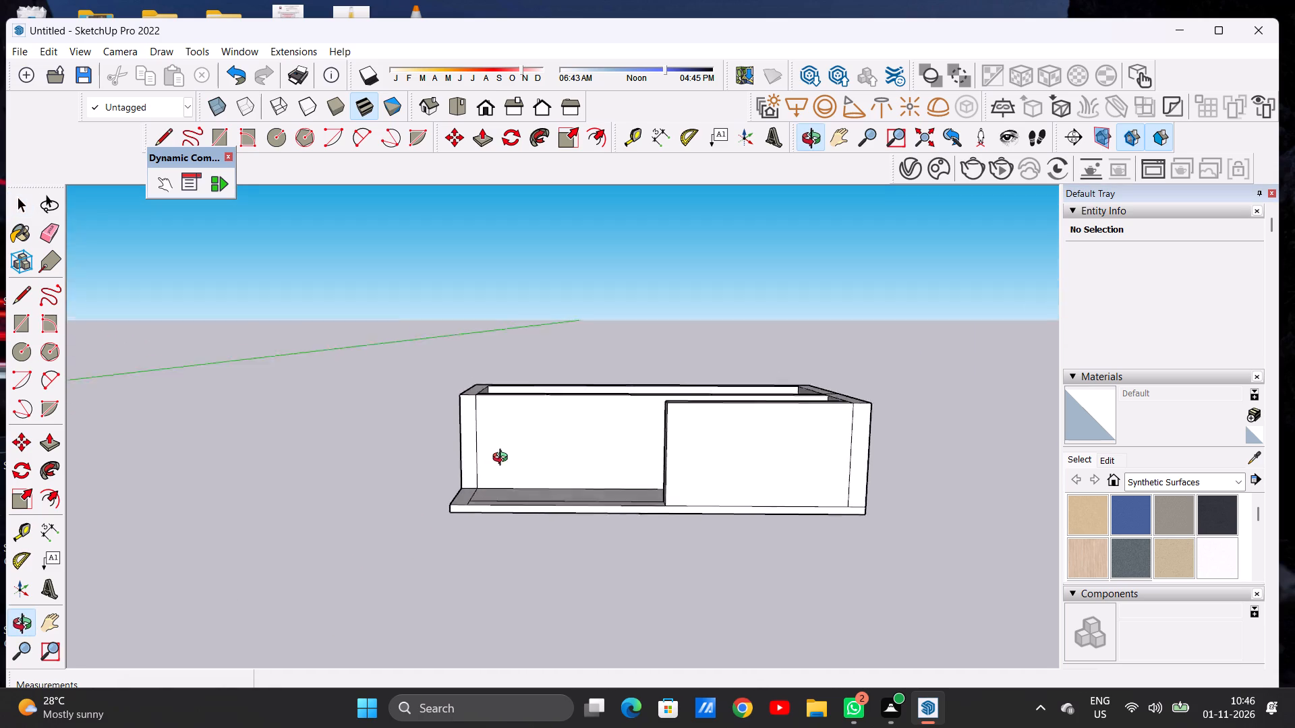
middle_drag(503, 459, 500, 444)
middle_click(500, 444)
scroll(649, 443, up, 6)
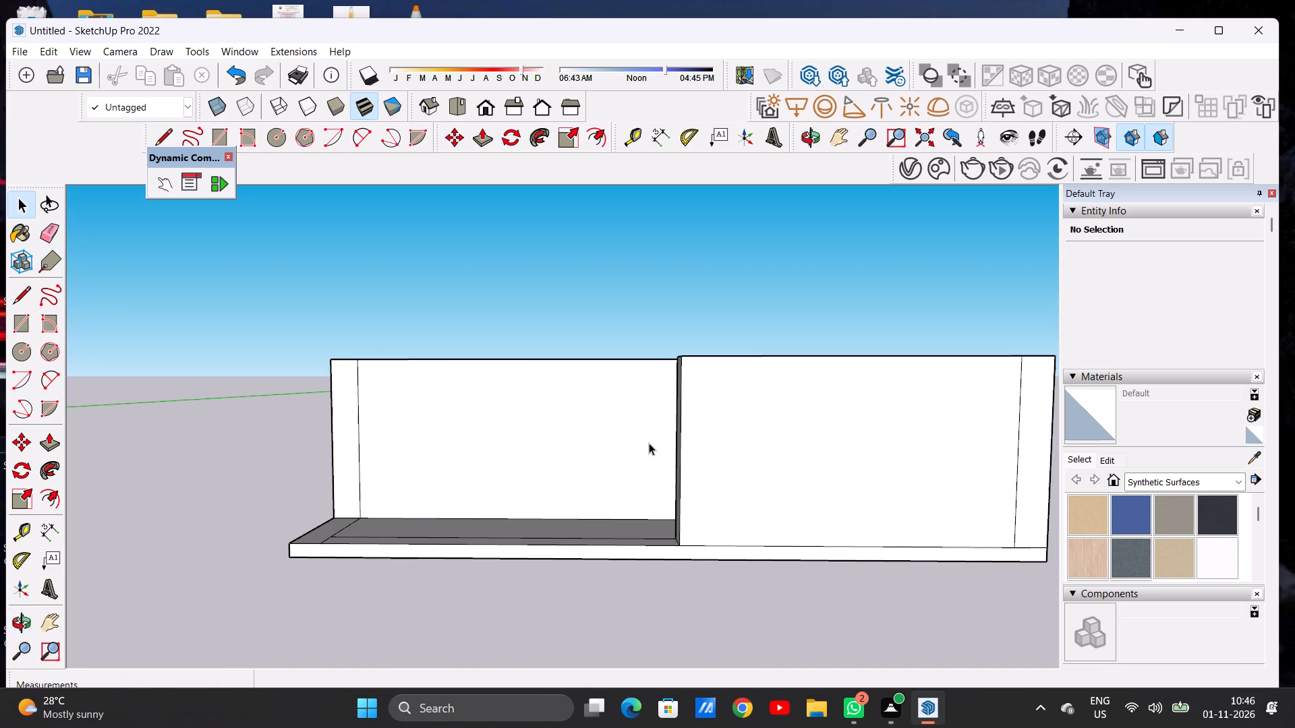
key(r)
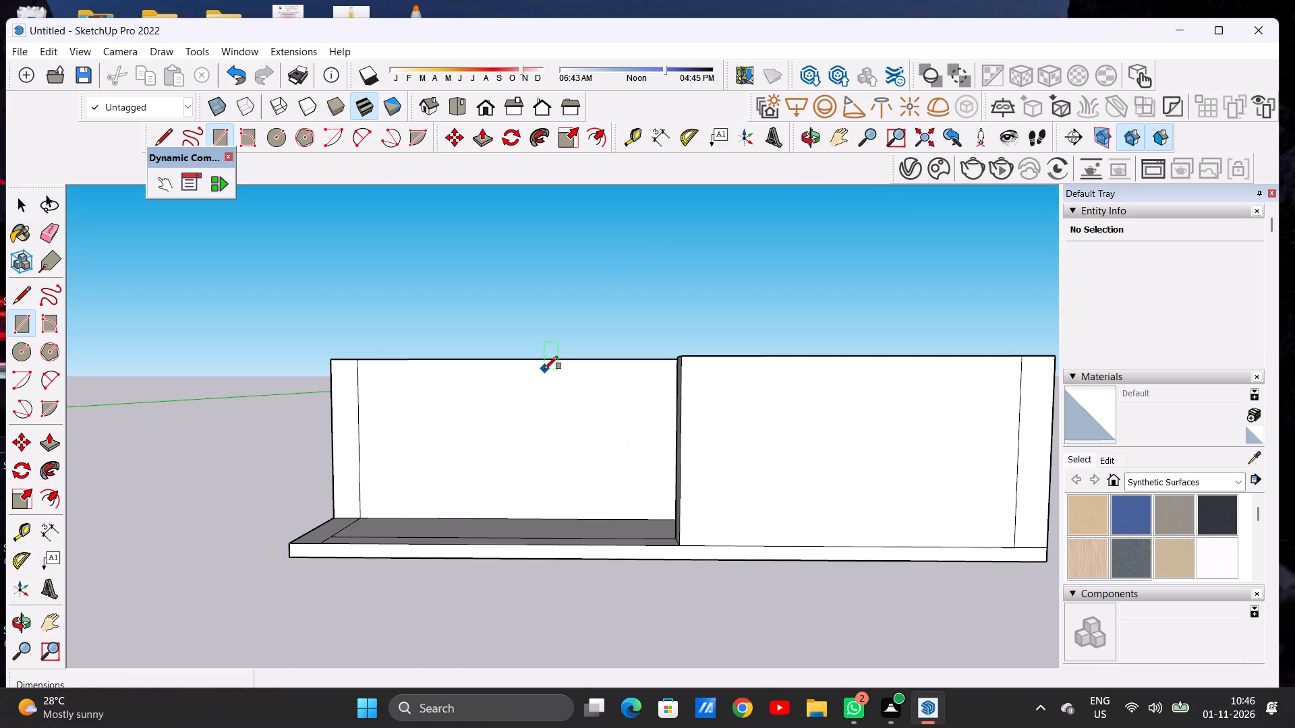
click(546, 372)
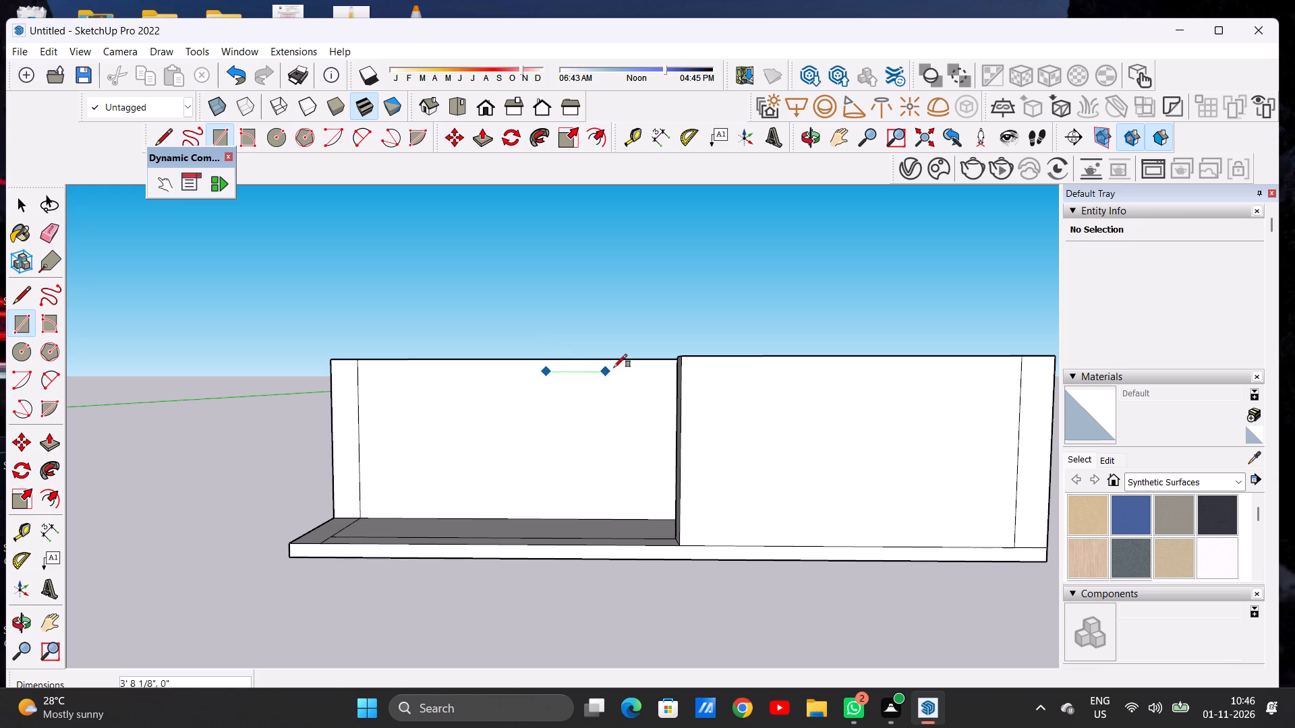
click(623, 489)
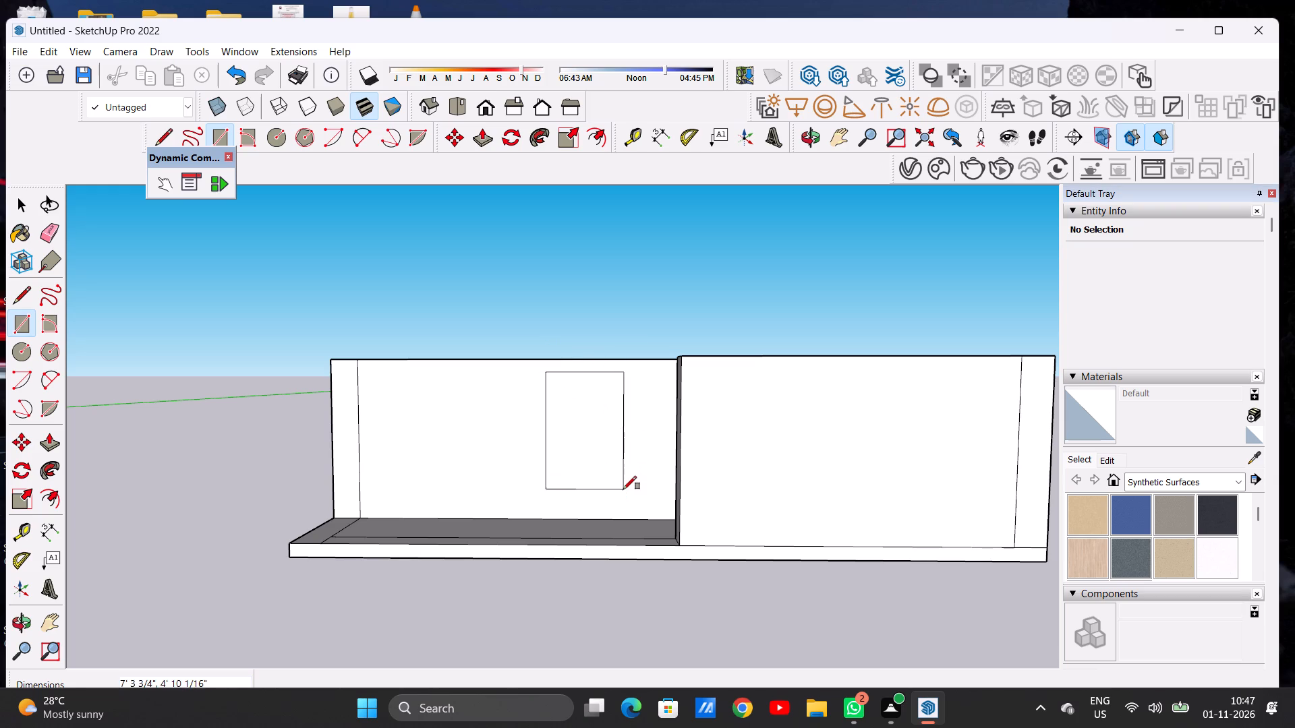
key(space)
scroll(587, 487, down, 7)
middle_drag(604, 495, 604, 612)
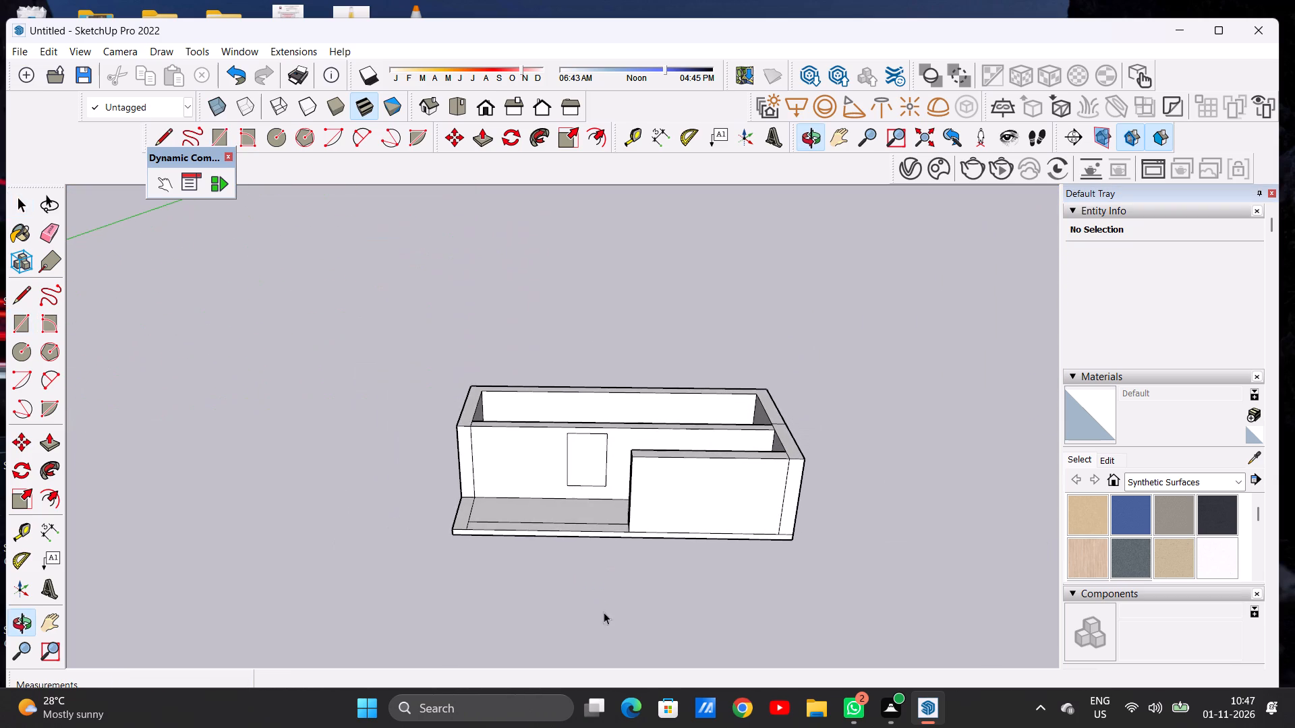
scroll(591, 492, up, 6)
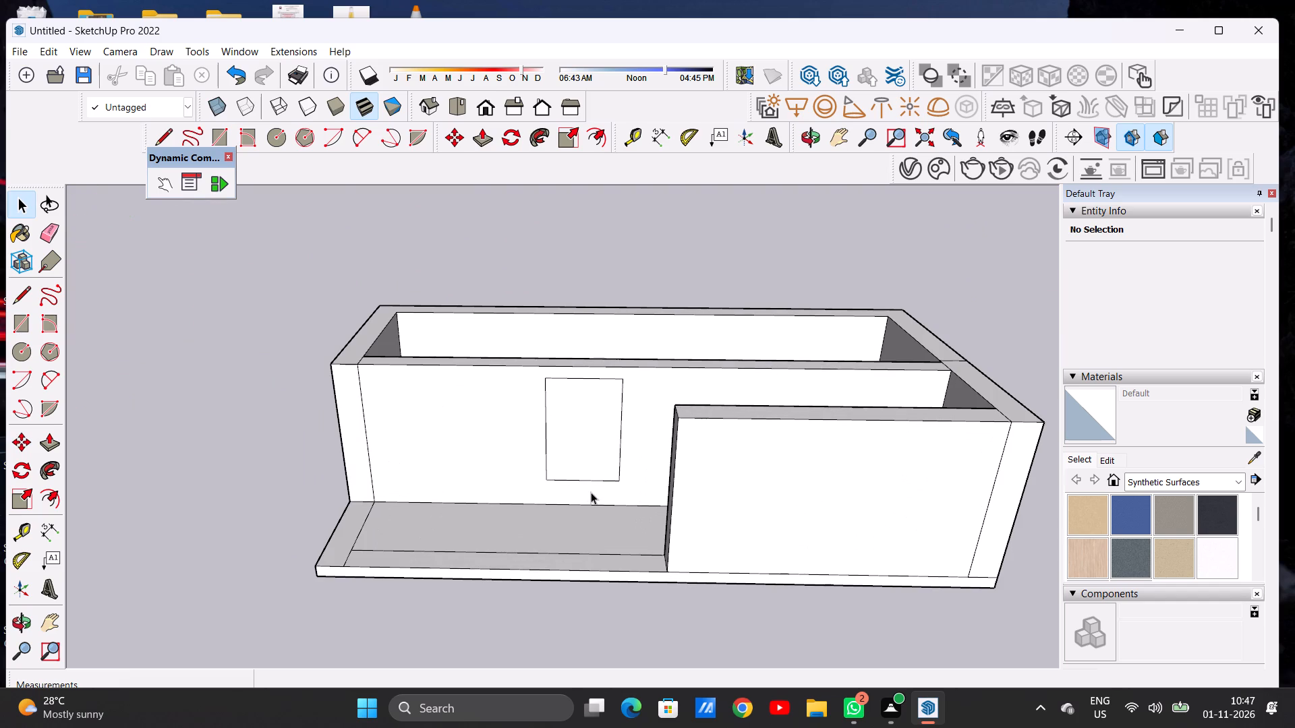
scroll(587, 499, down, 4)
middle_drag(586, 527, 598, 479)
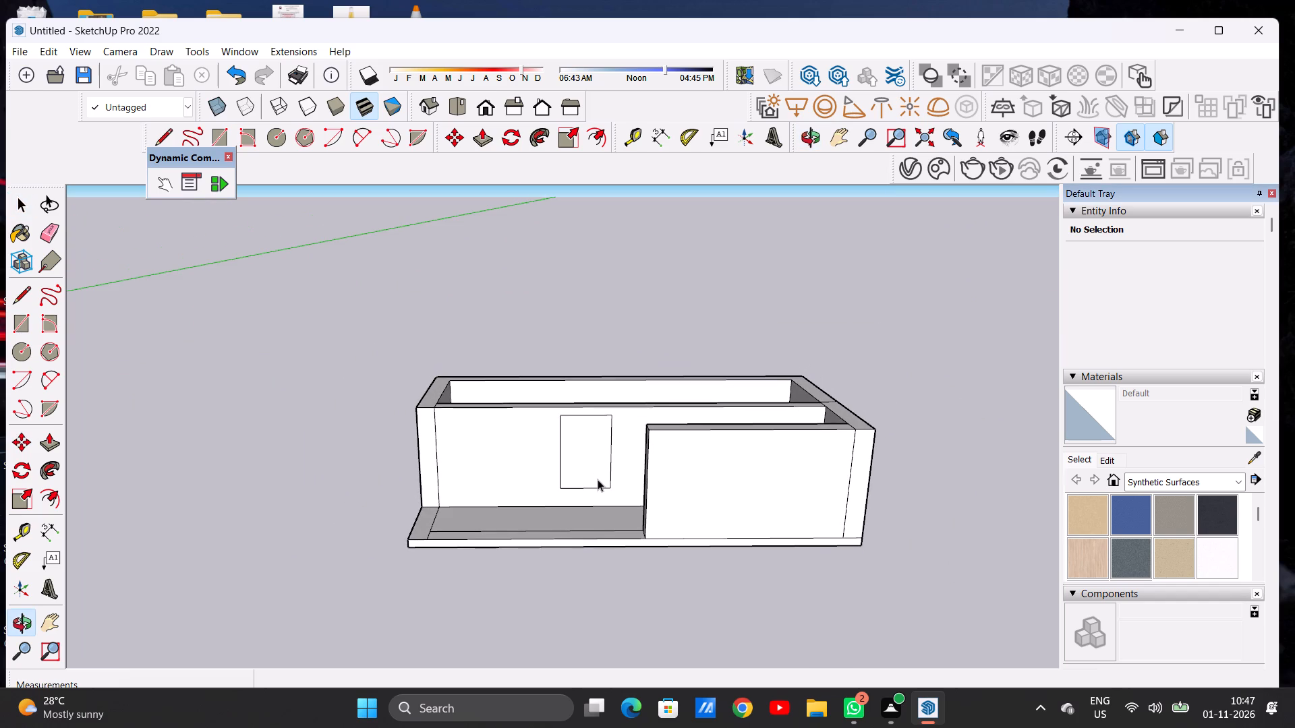
Examine the rectangle outlined on the dividing wall and the surrounding walls from different angles and distances.
middle_drag(593, 475, 592, 475)
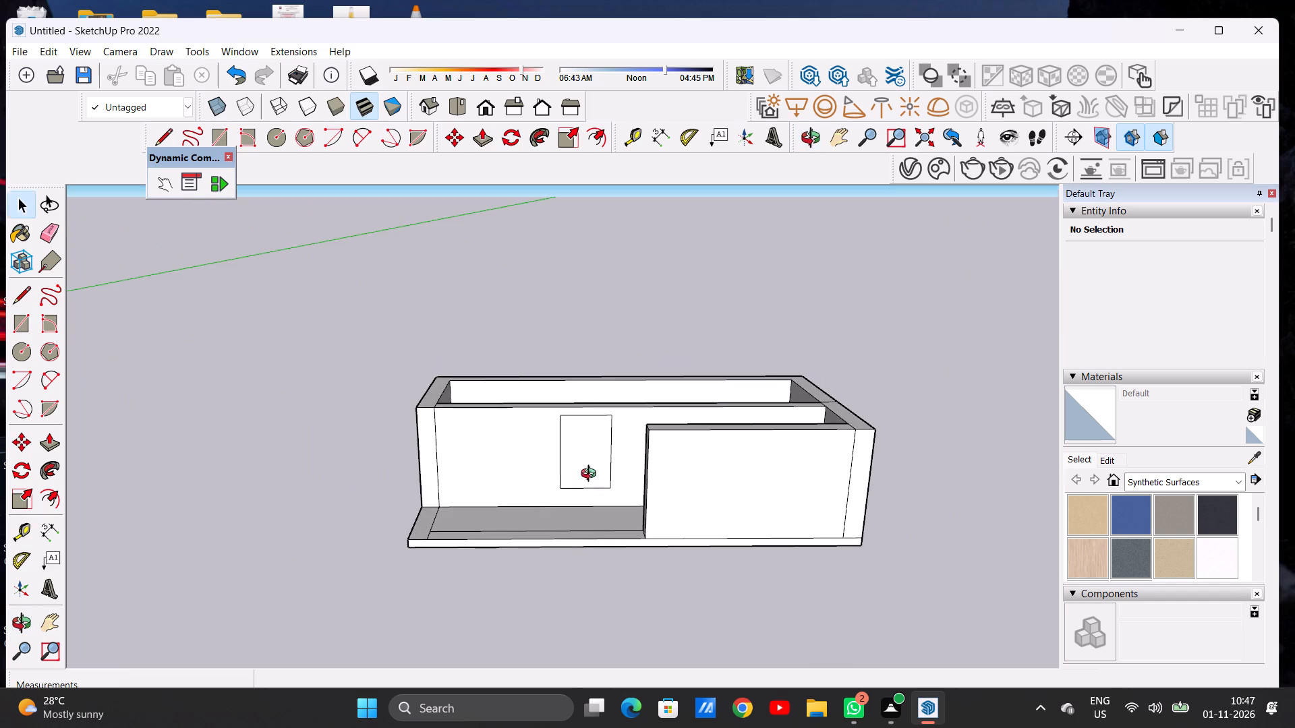
middle_drag(592, 475, 589, 526)
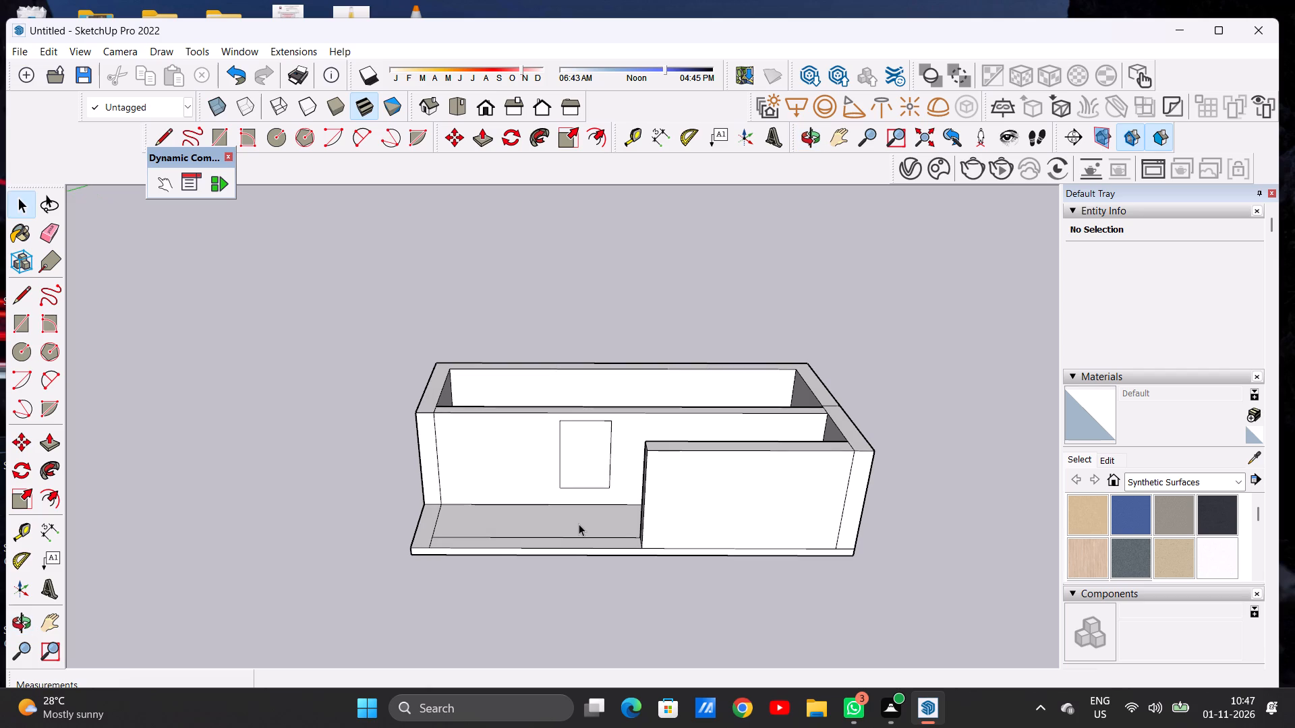
scroll(576, 487, down, 4)
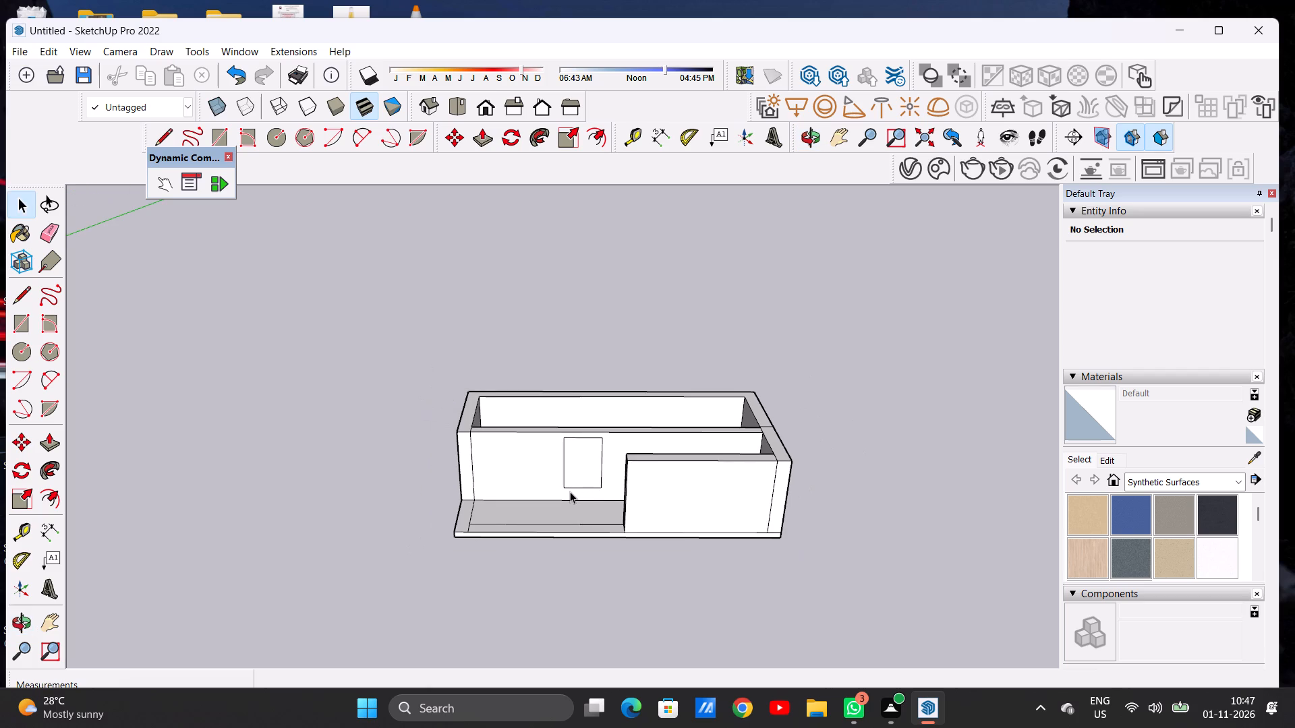
scroll(563, 516, up, 6)
scroll(580, 488, down, 1)
scroll(580, 488, up, 4)
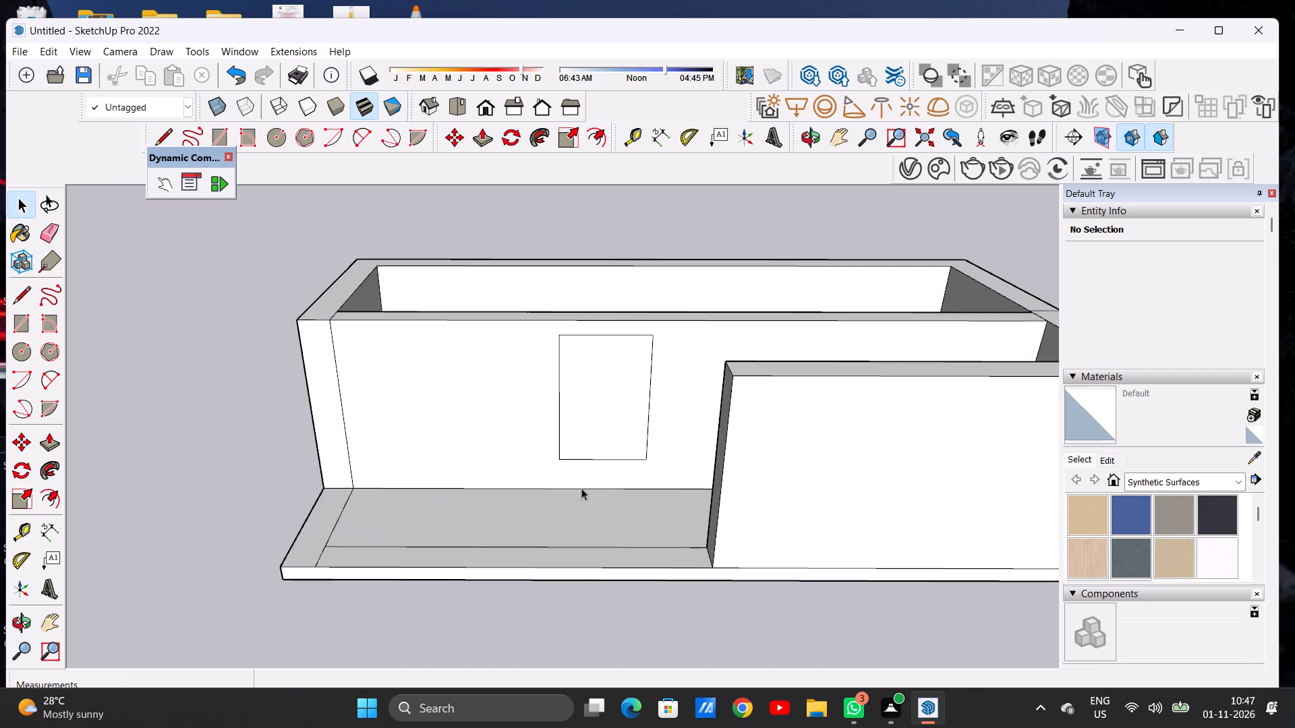
middle_drag(604, 504, 622, 419)
scroll(540, 481, down, 12)
middle_drag(581, 472, 575, 455)
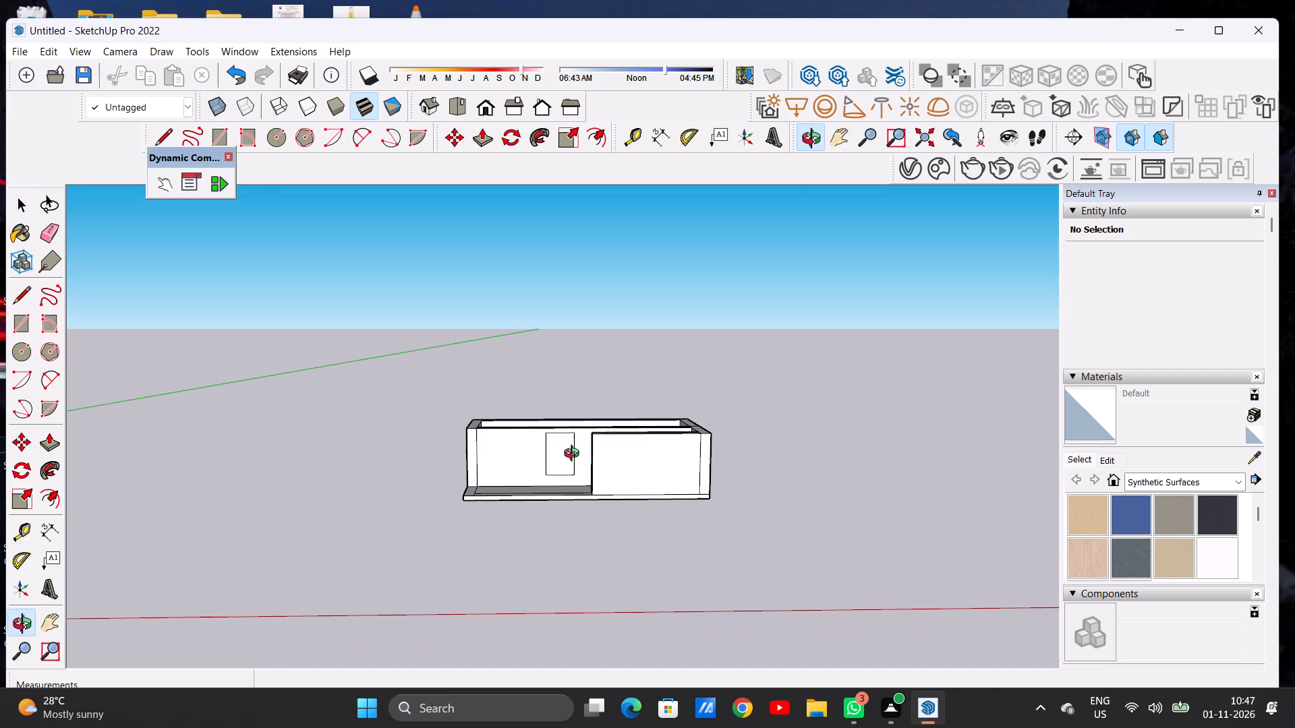
middle_drag(575, 455, 581, 460)
scroll(567, 439, up, 11)
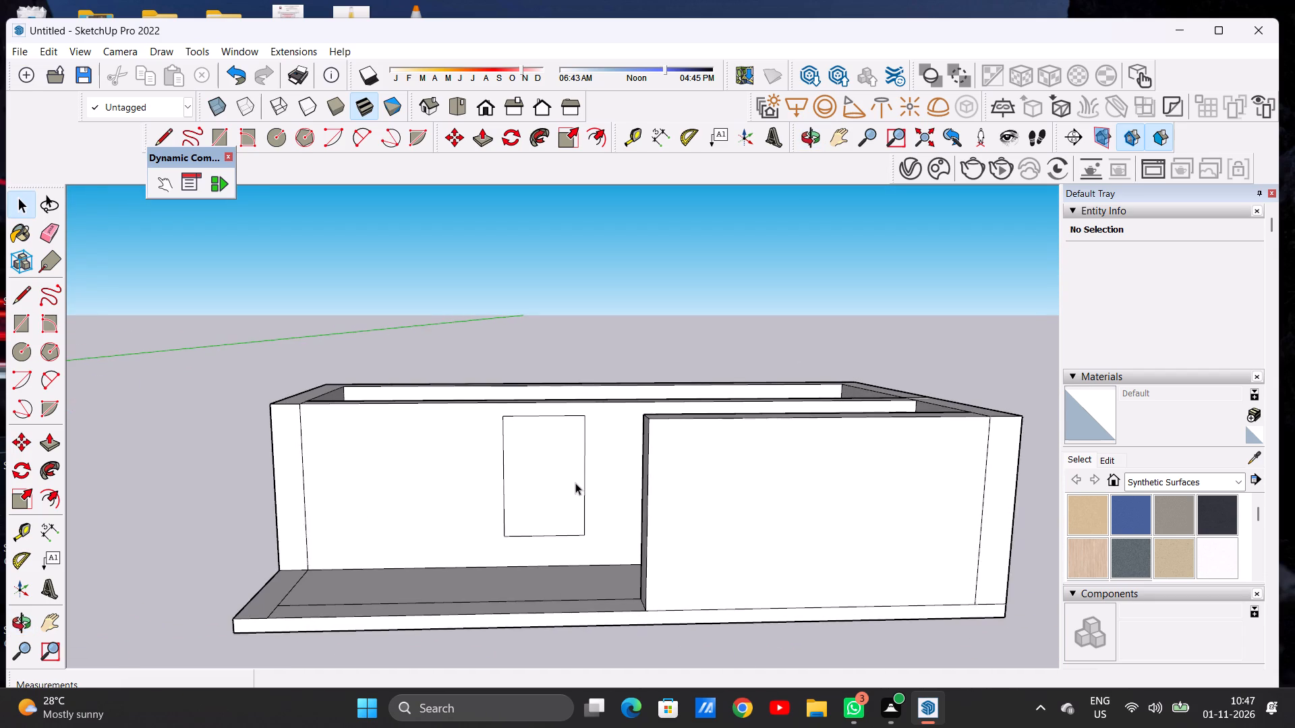
middle_drag(575, 483, 584, 465)
middle_click(584, 465)
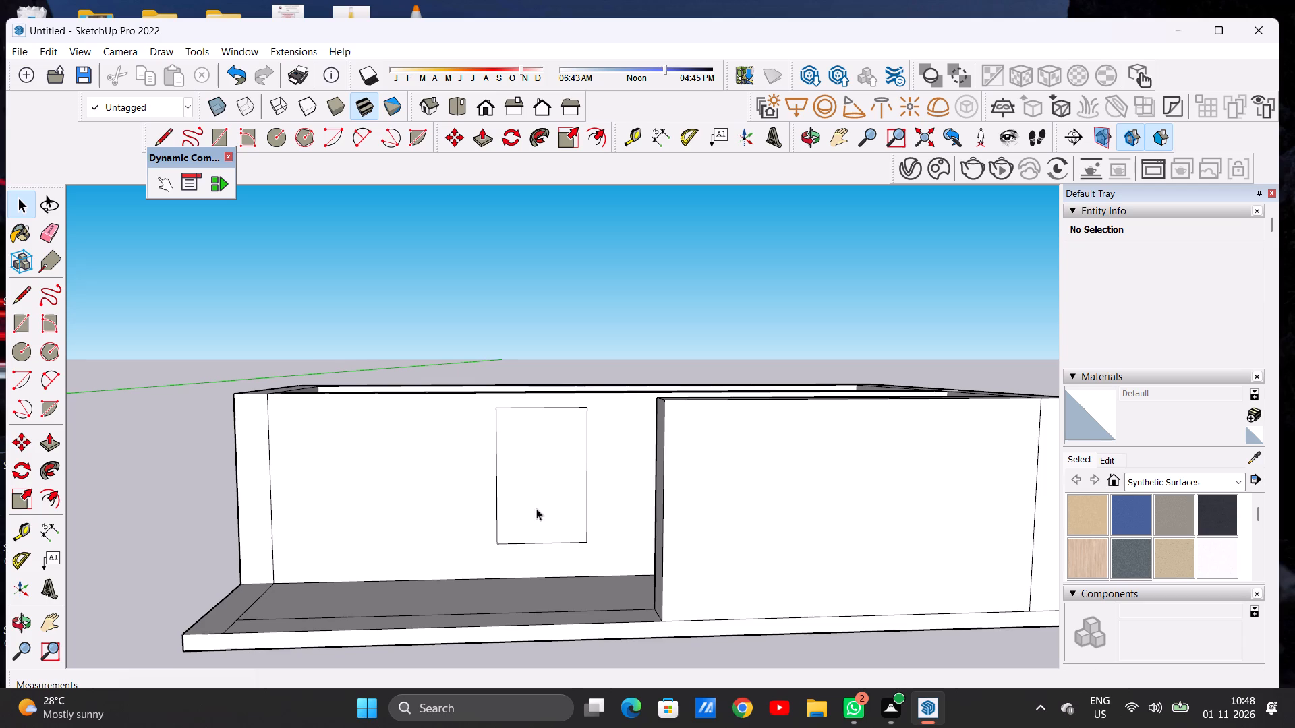
scroll(548, 510, down, 10)
scroll(550, 510, up, 4)
scroll(547, 509, down, 1)
scroll(547, 509, up, 5)
middle_drag(584, 550, 581, 544)
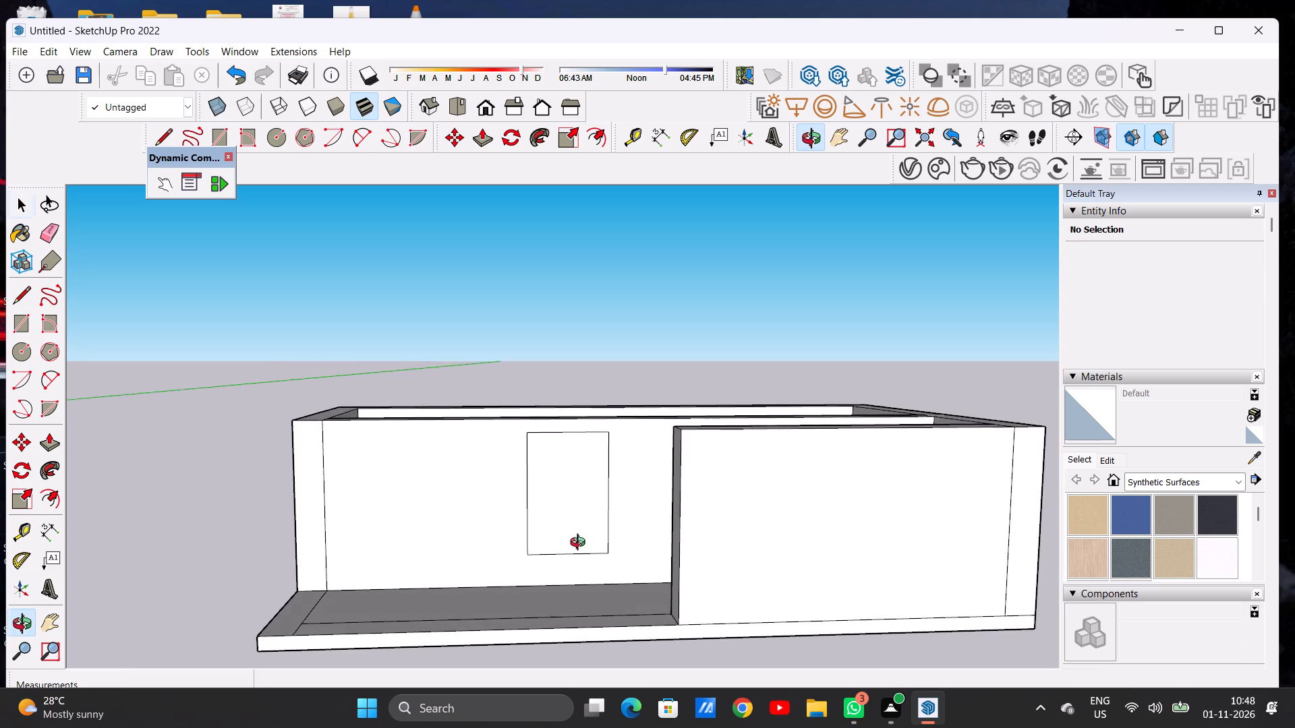
middle_drag(581, 544, 576, 541)
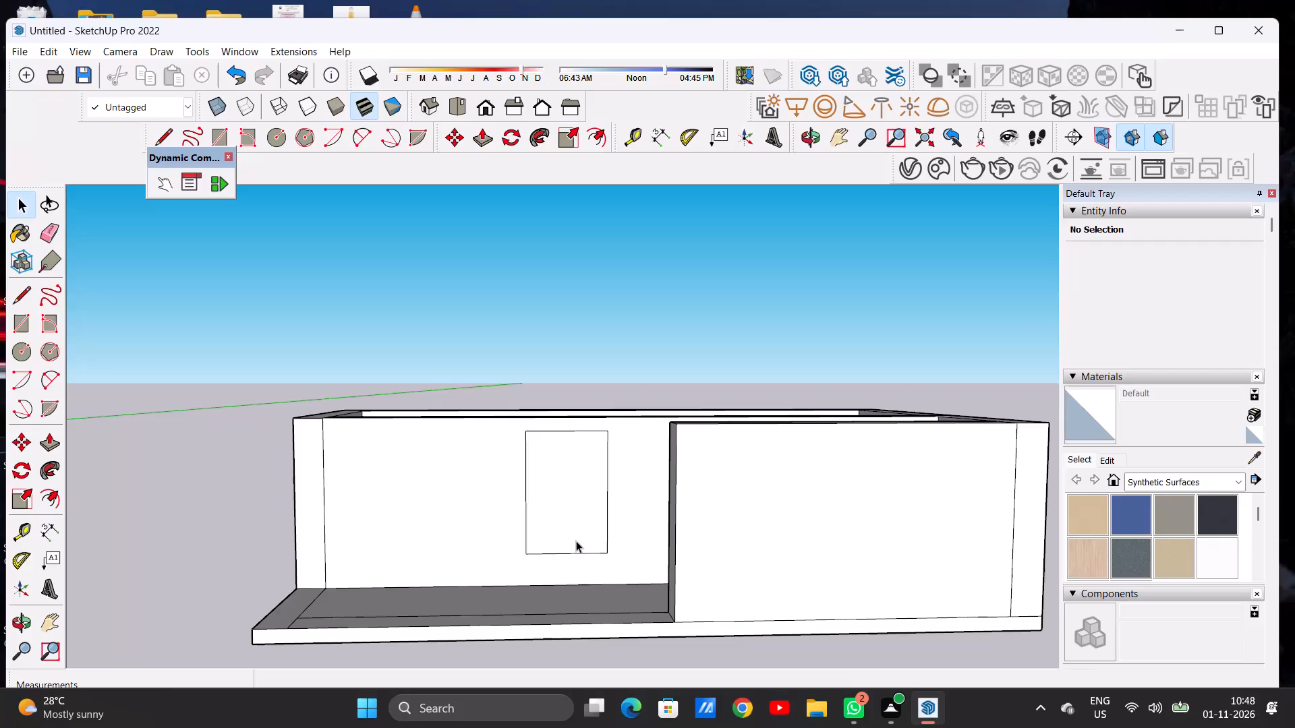
scroll(576, 540, down, 6)
middle_drag(583, 542, 560, 520)
middle_click(565, 515)
middle_click(565, 515)
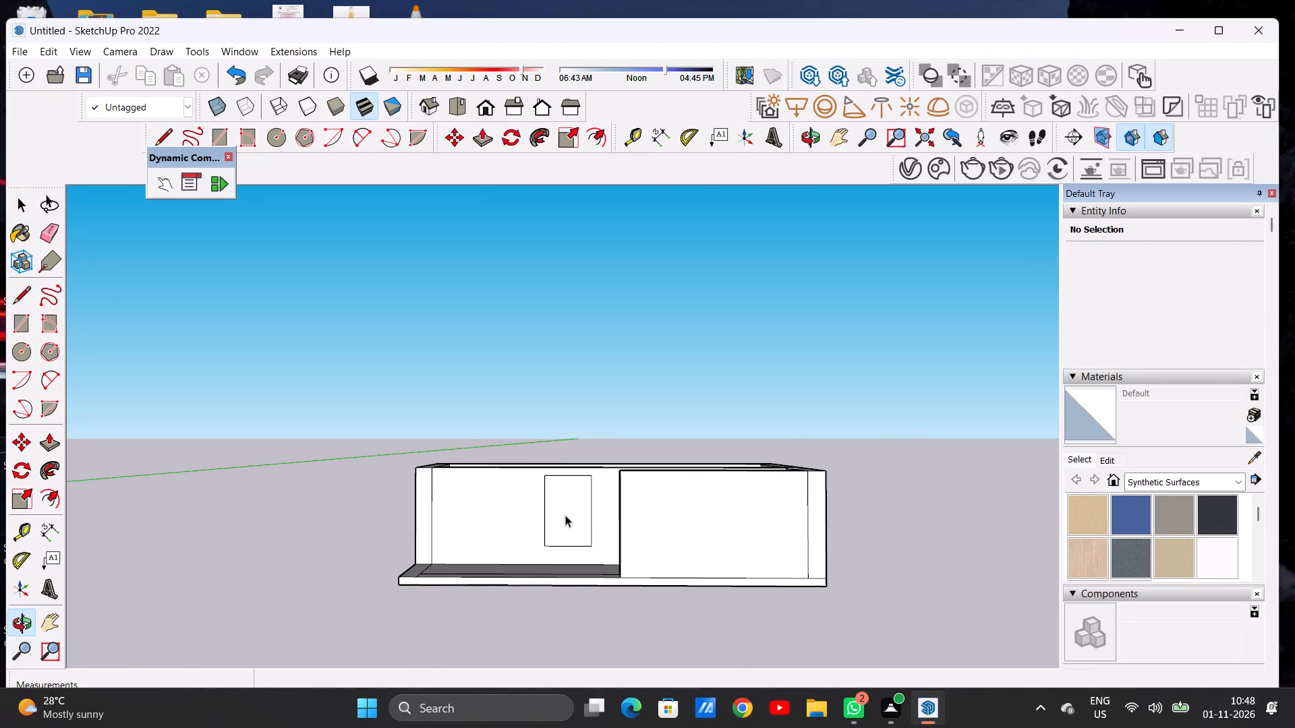
middle_drag(566, 504, 577, 528)
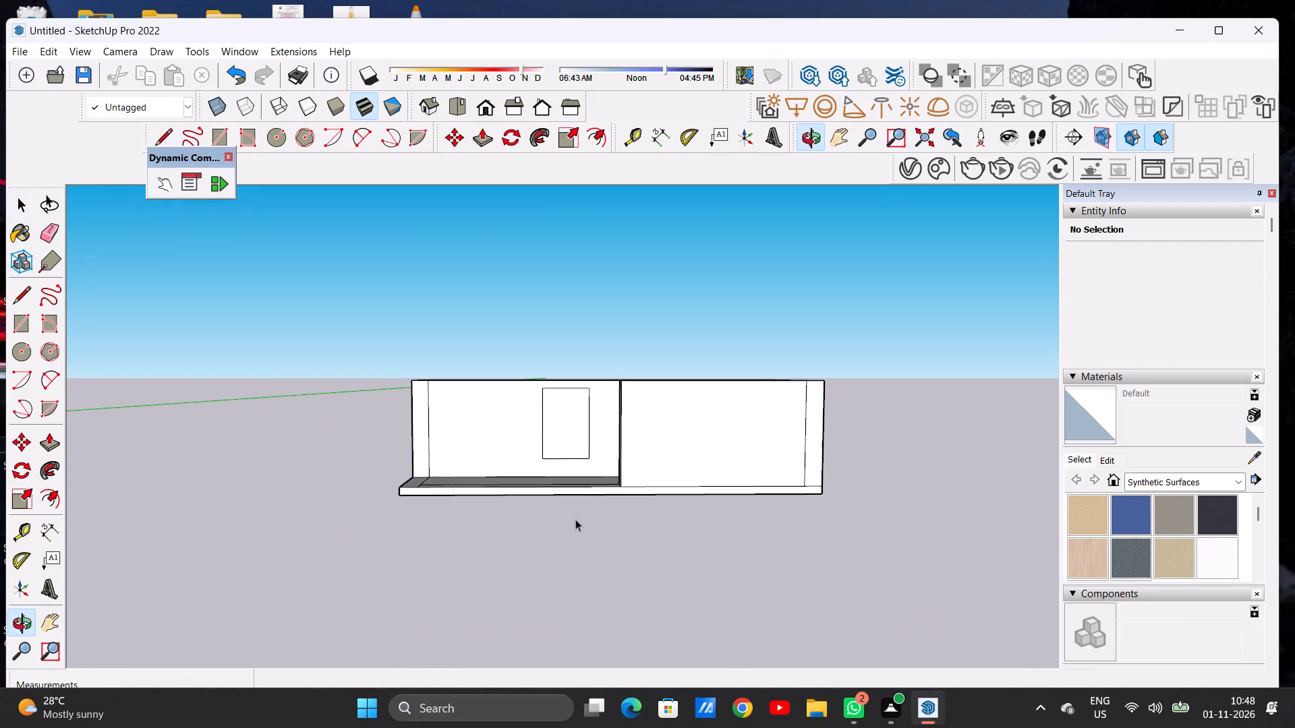
scroll(577, 413, up, 10)
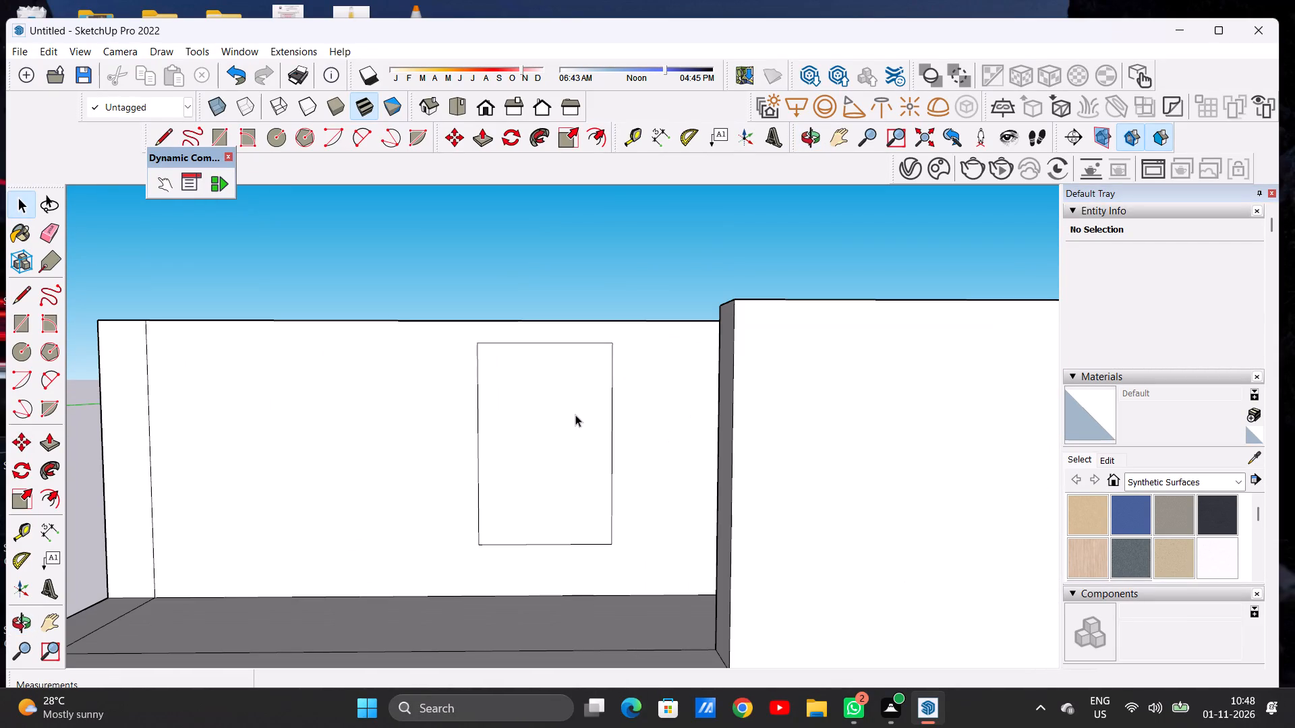
scroll(575, 417, down, 7)
middle_drag(573, 450, 561, 439)
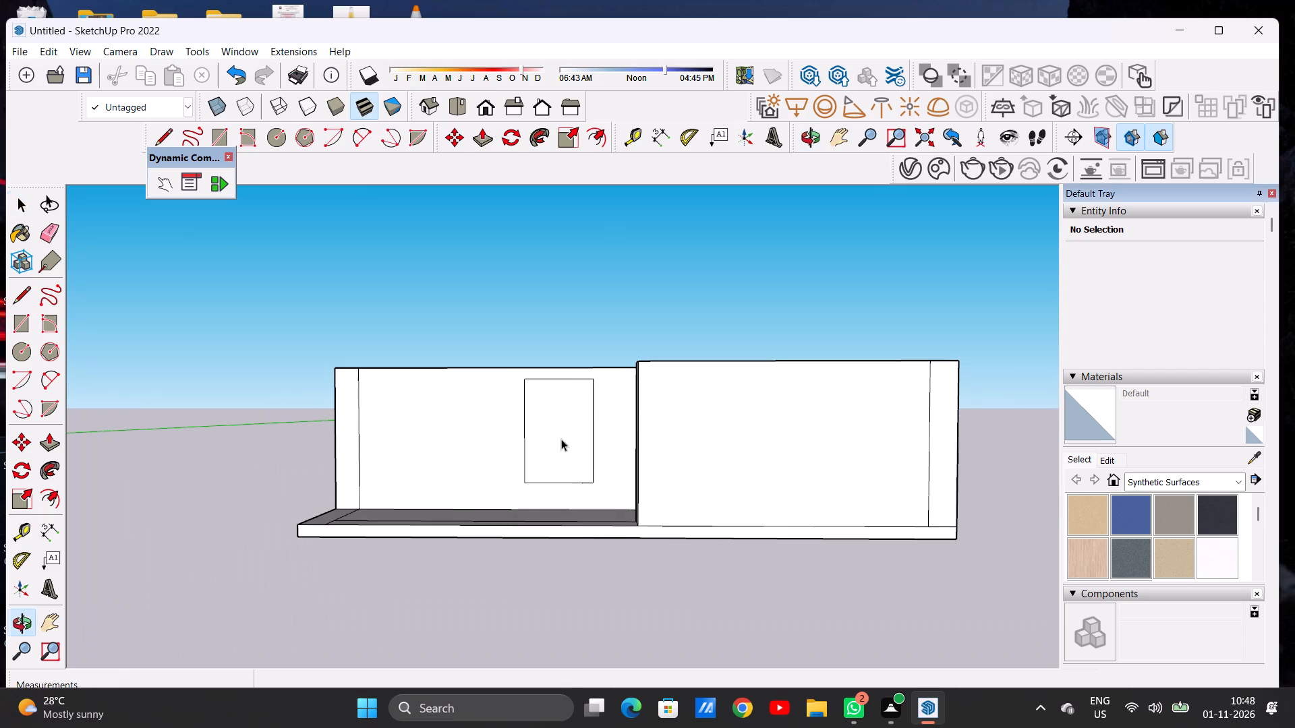
scroll(582, 398, up, 5)
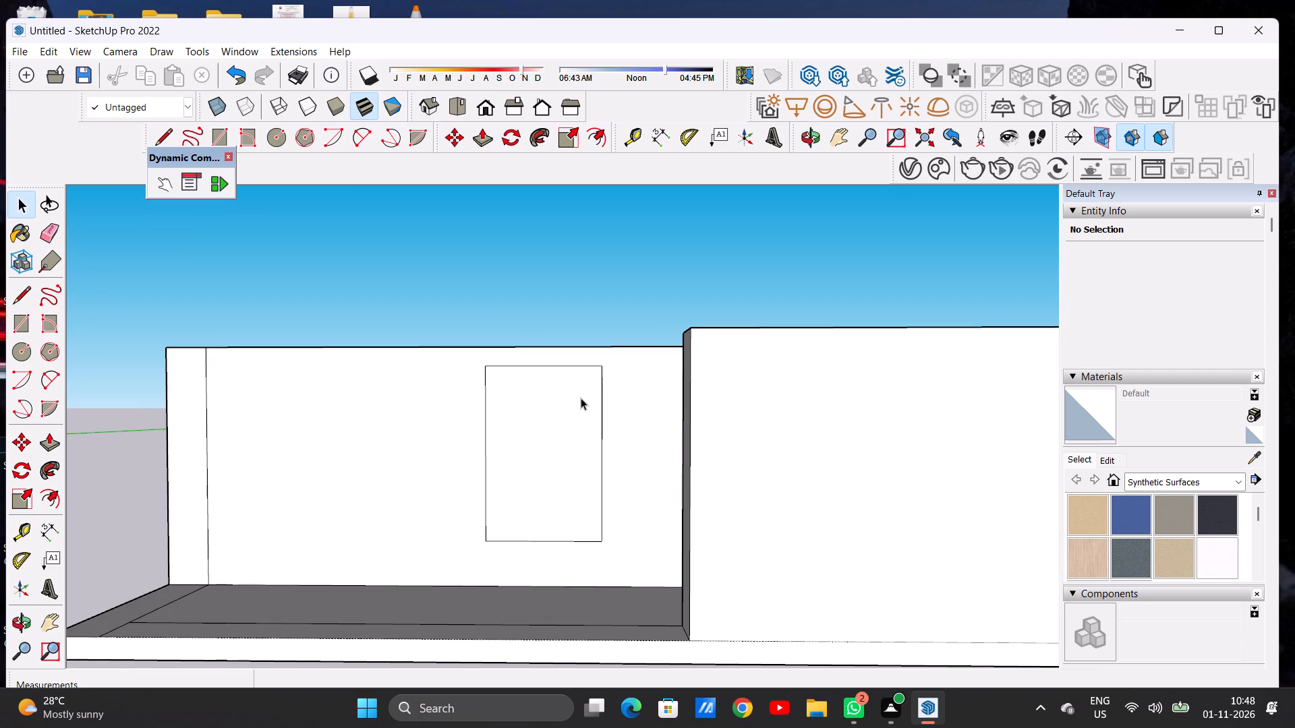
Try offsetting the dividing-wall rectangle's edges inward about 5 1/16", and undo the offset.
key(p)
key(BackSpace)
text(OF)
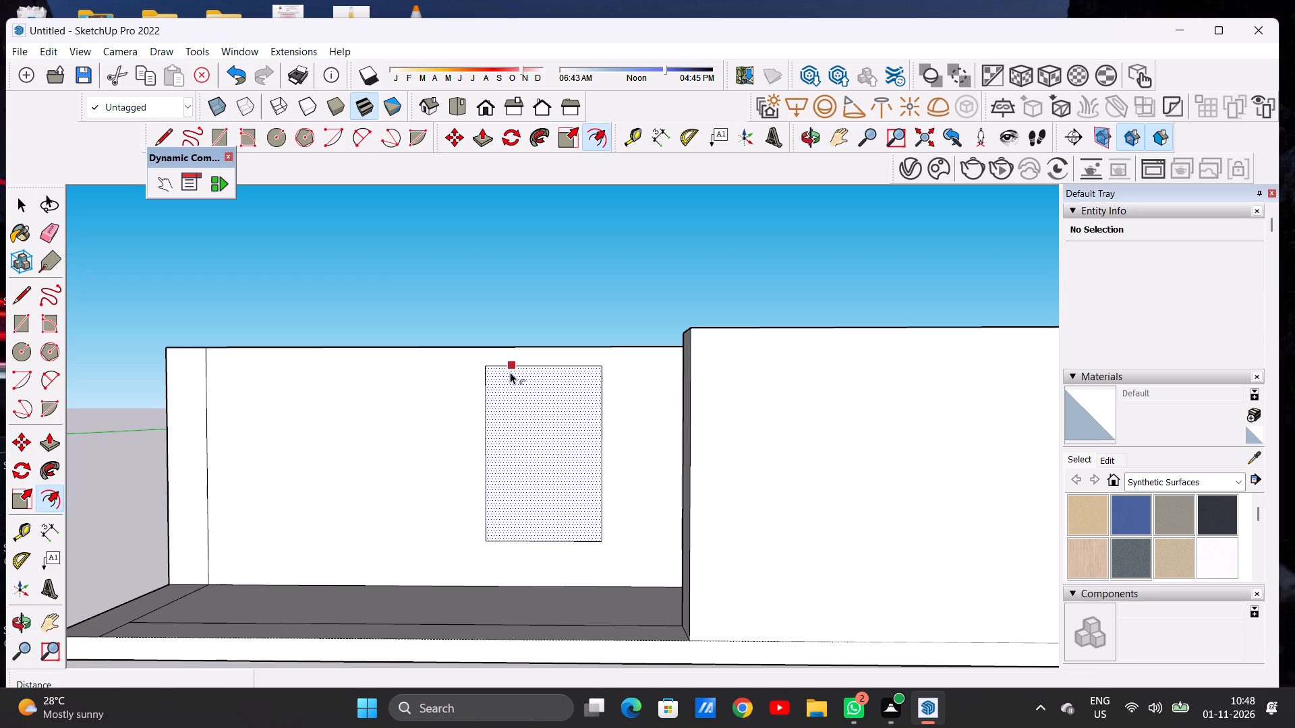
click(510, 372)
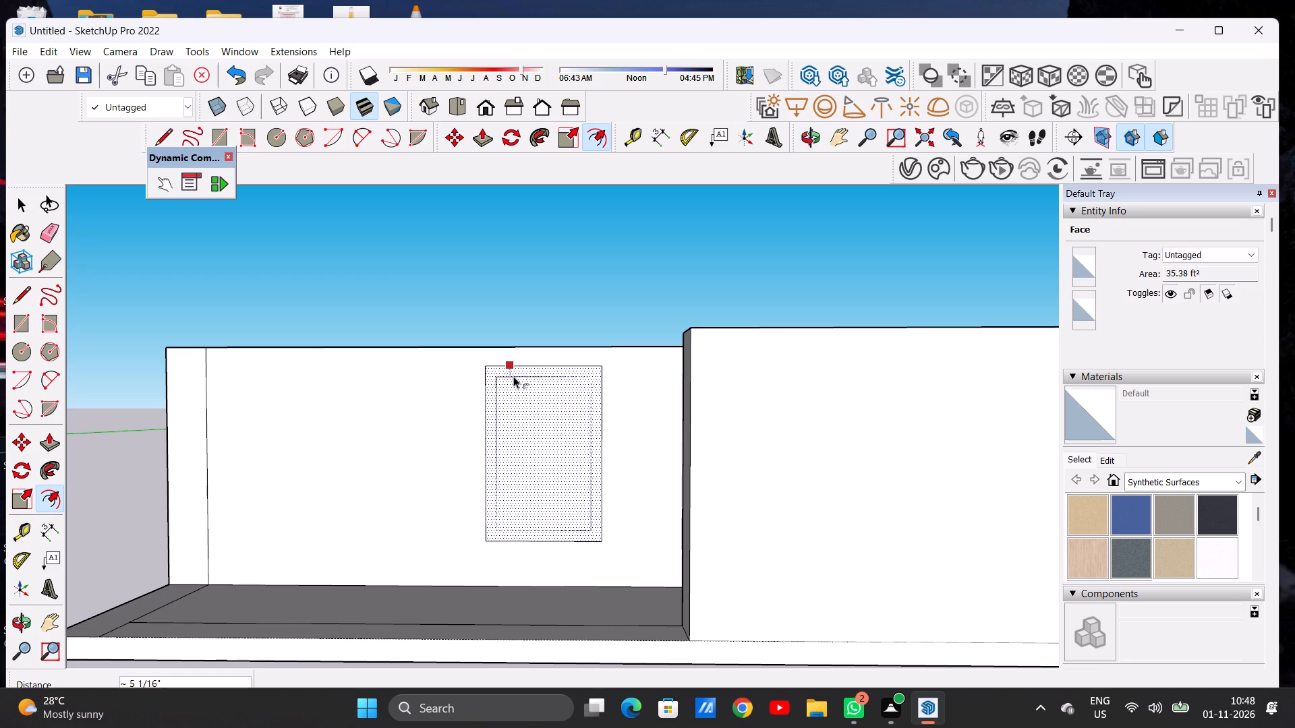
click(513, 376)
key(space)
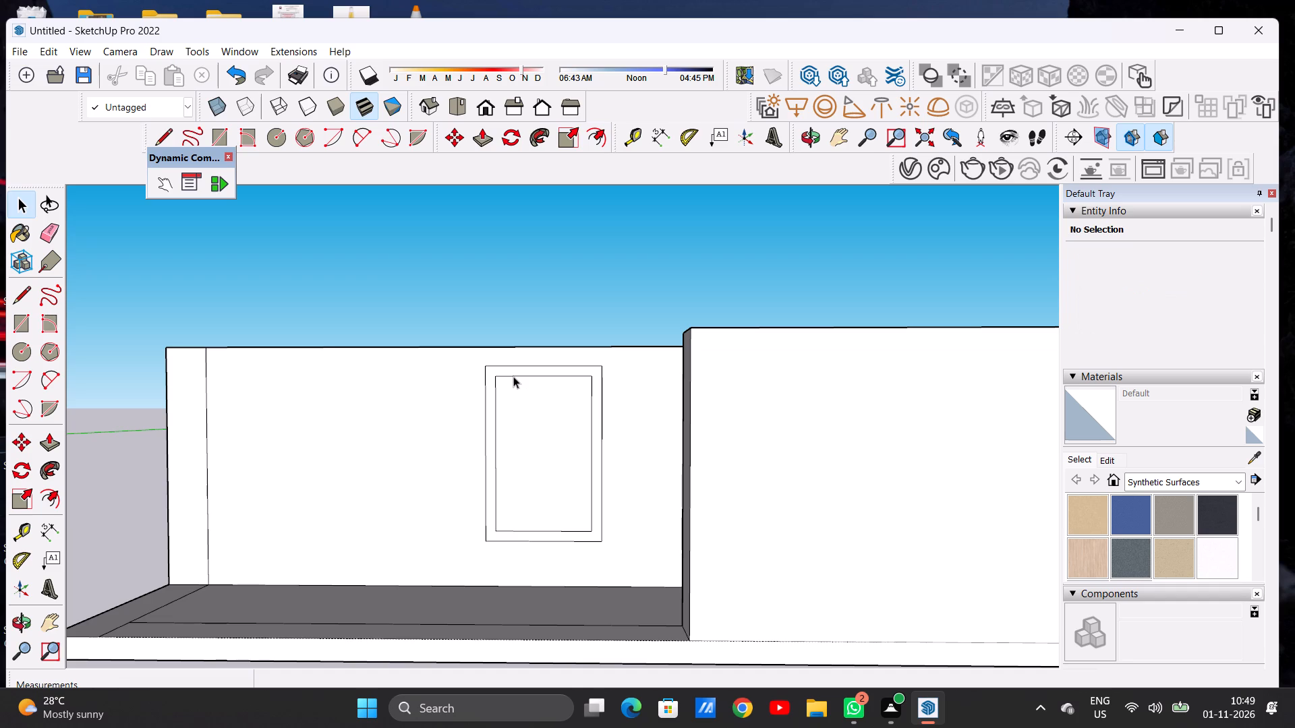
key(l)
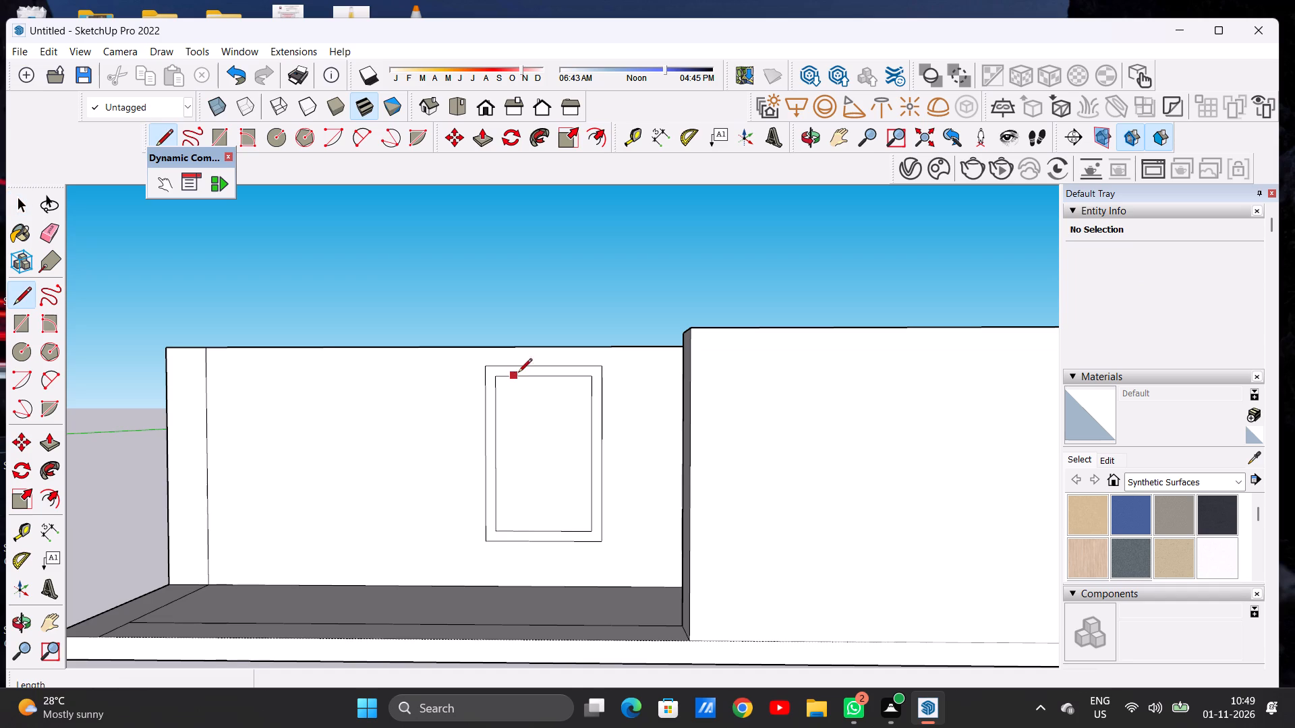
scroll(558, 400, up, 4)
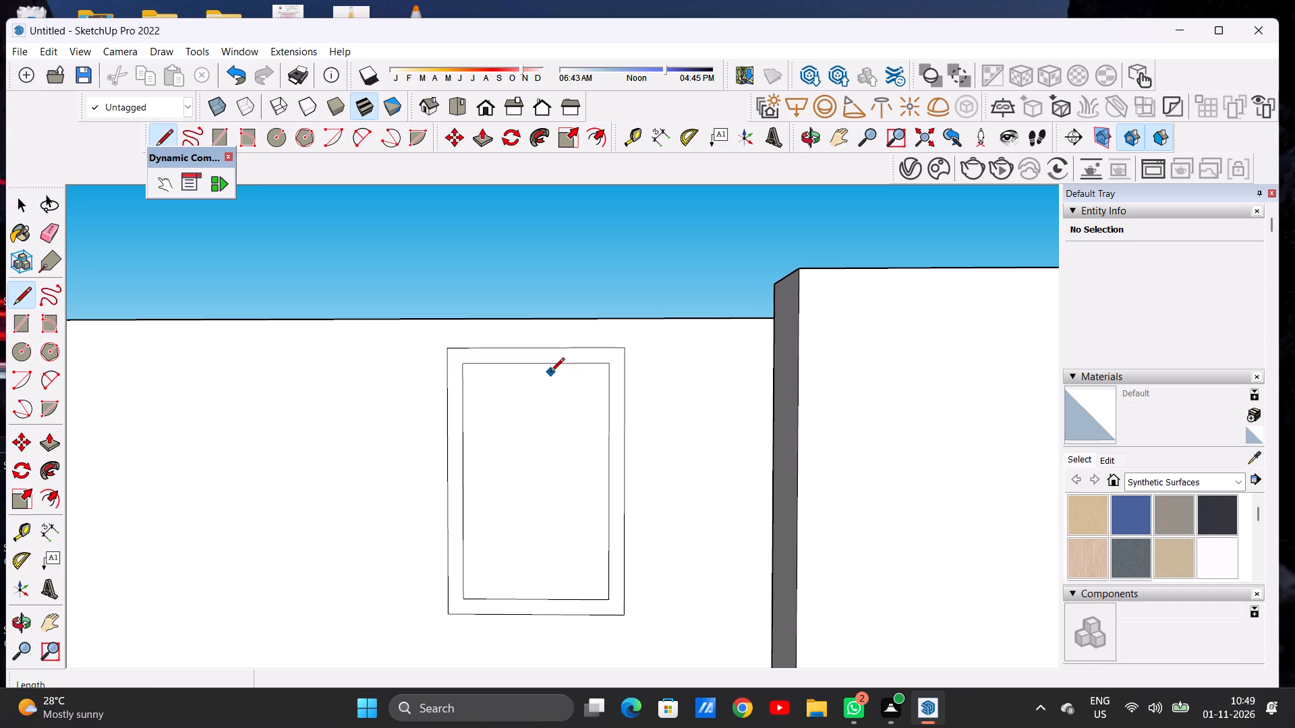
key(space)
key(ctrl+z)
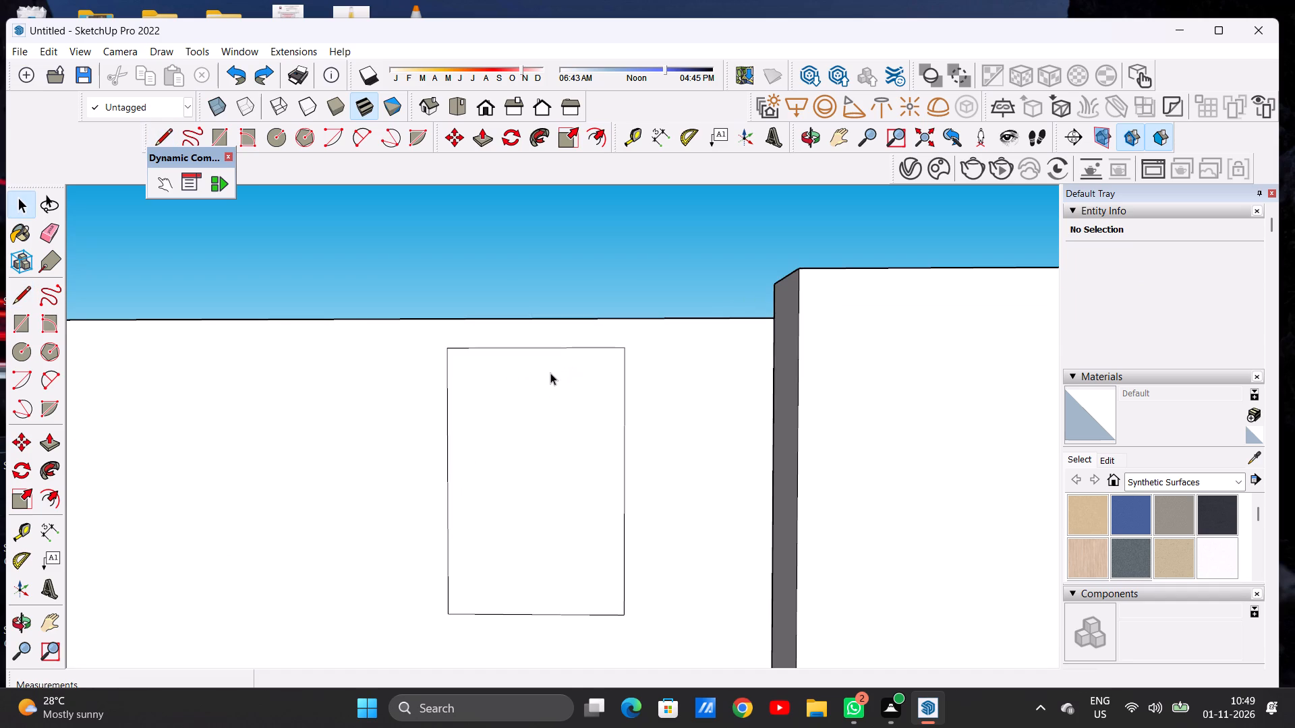
Offset the edges of the rectangle on the dividing wall inward about 2 13/16" to outline a thin frame.
text(OF)
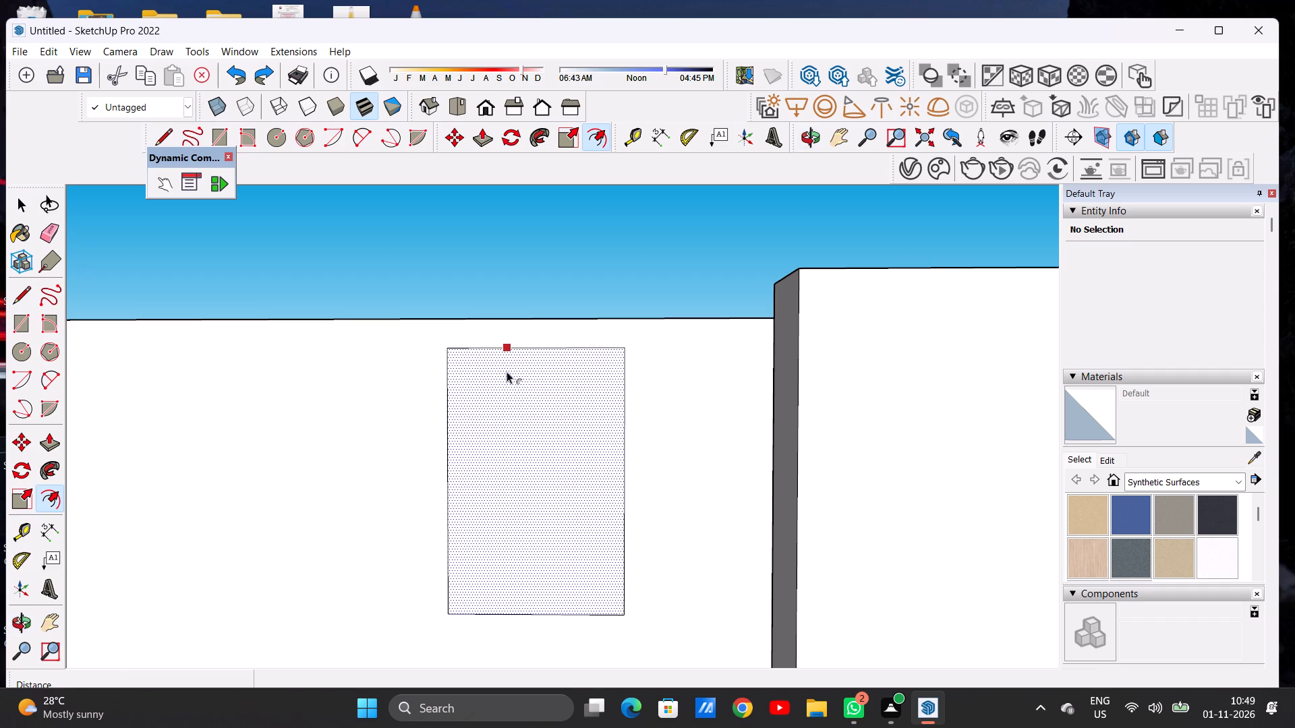
click(482, 364)
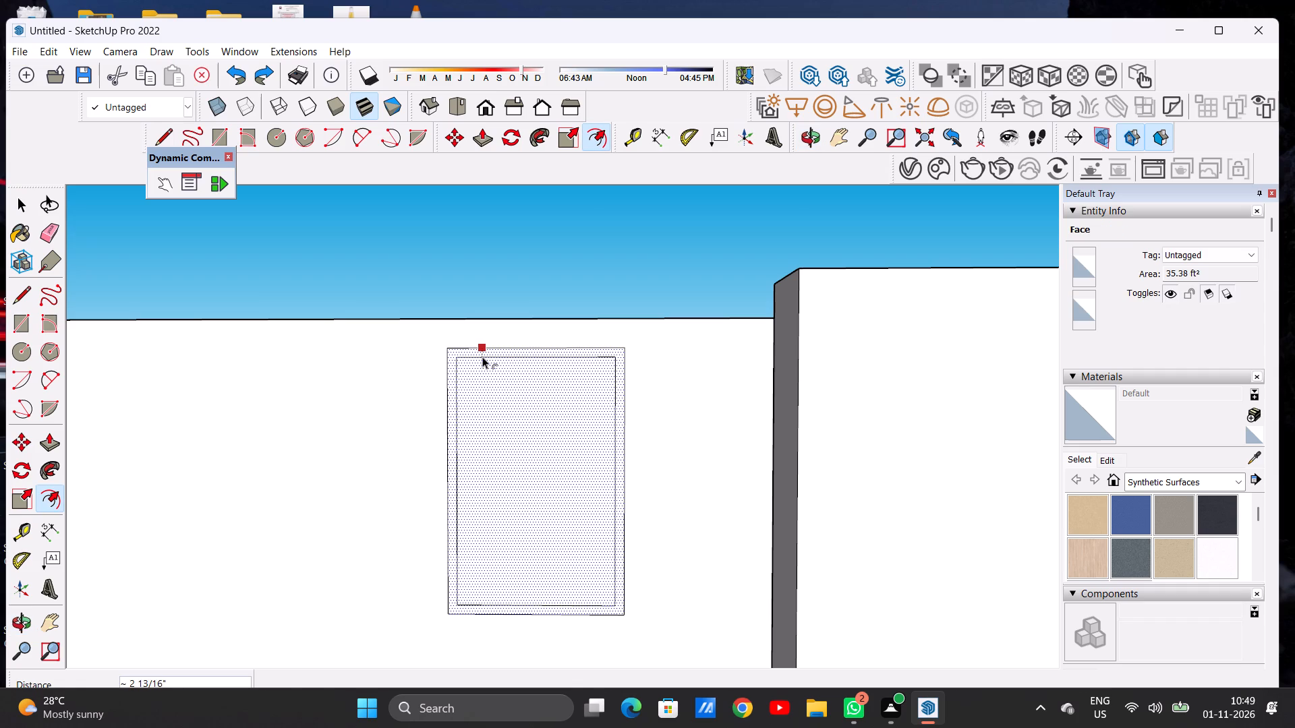
click(482, 357)
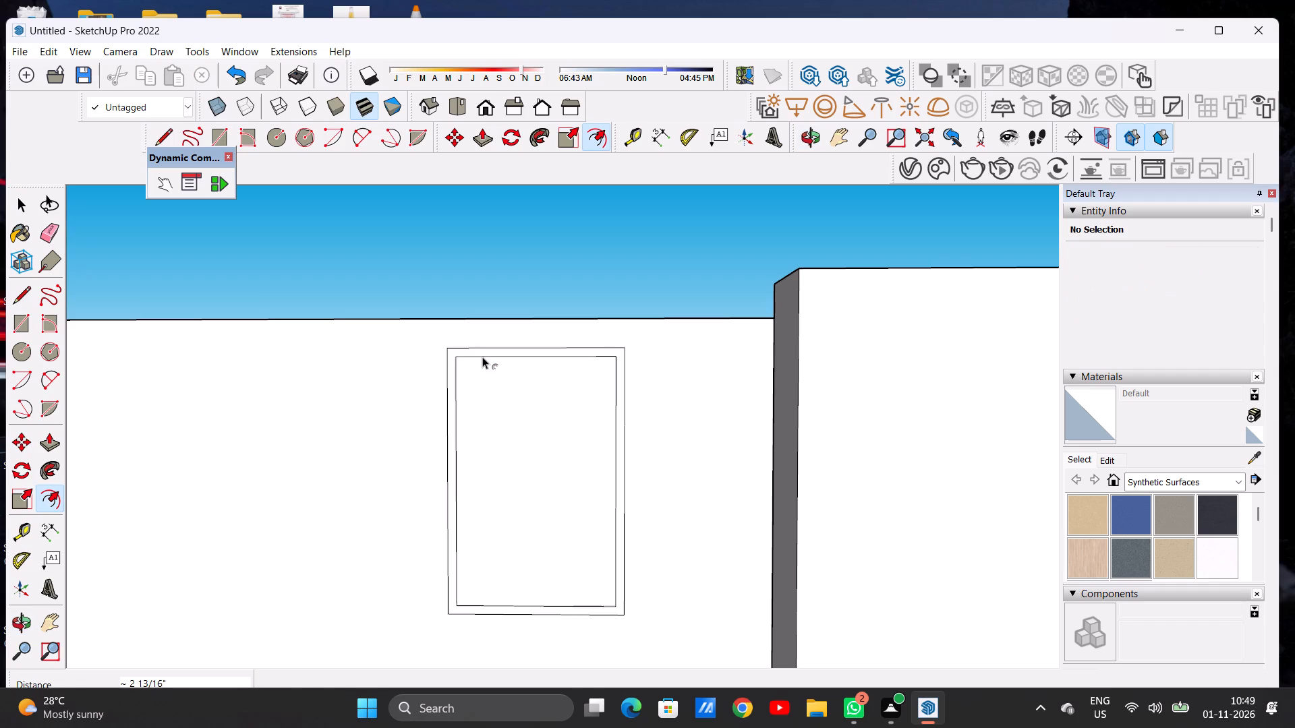
Draw two closely spaced vertical lines, each about 6' 10 1/8" long, across the inner rectangle near its middle to form a narrow mullion strip.
key(l)
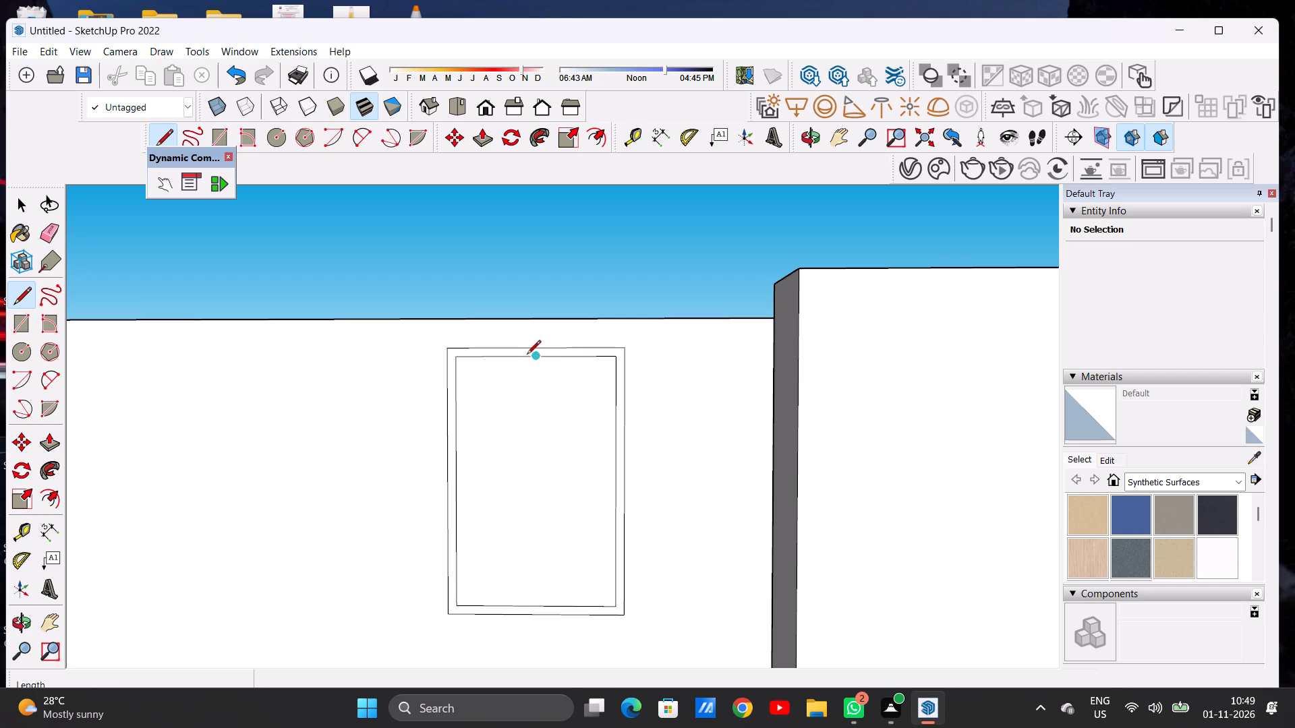
click(546, 359)
click(548, 609)
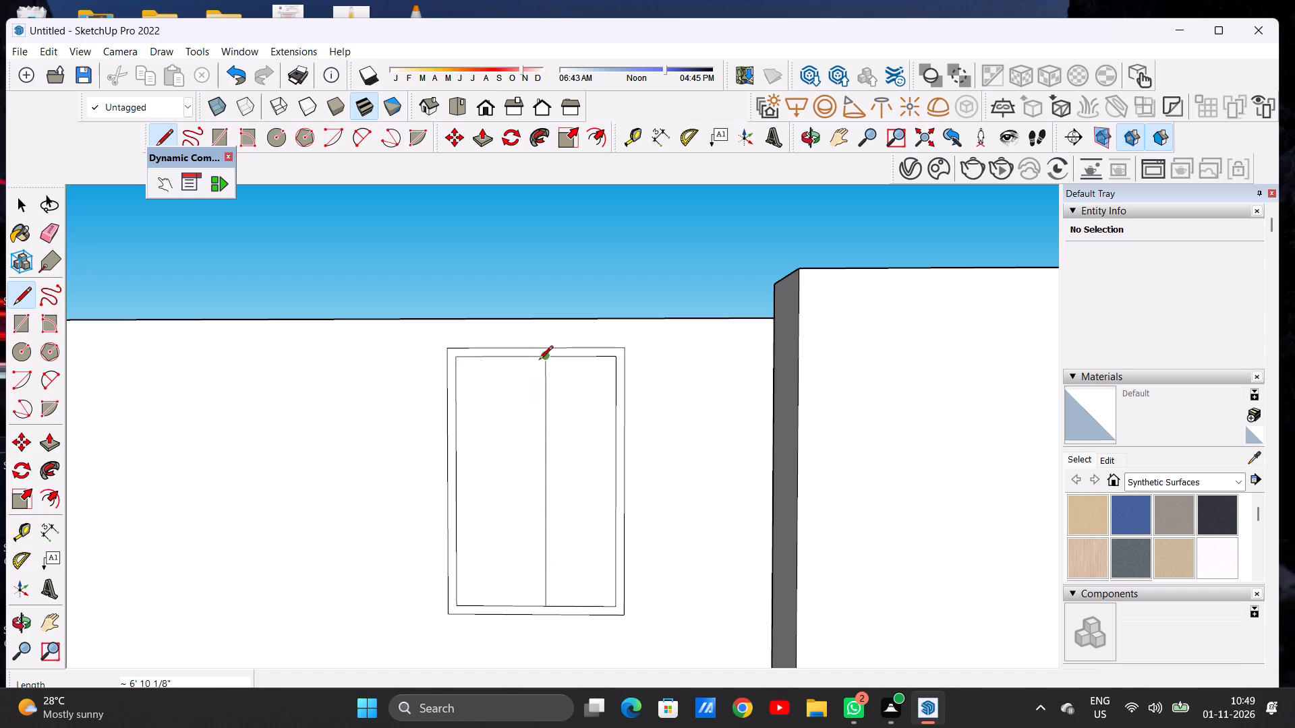
scroll(548, 388, up, 5)
scroll(548, 388, down, 1)
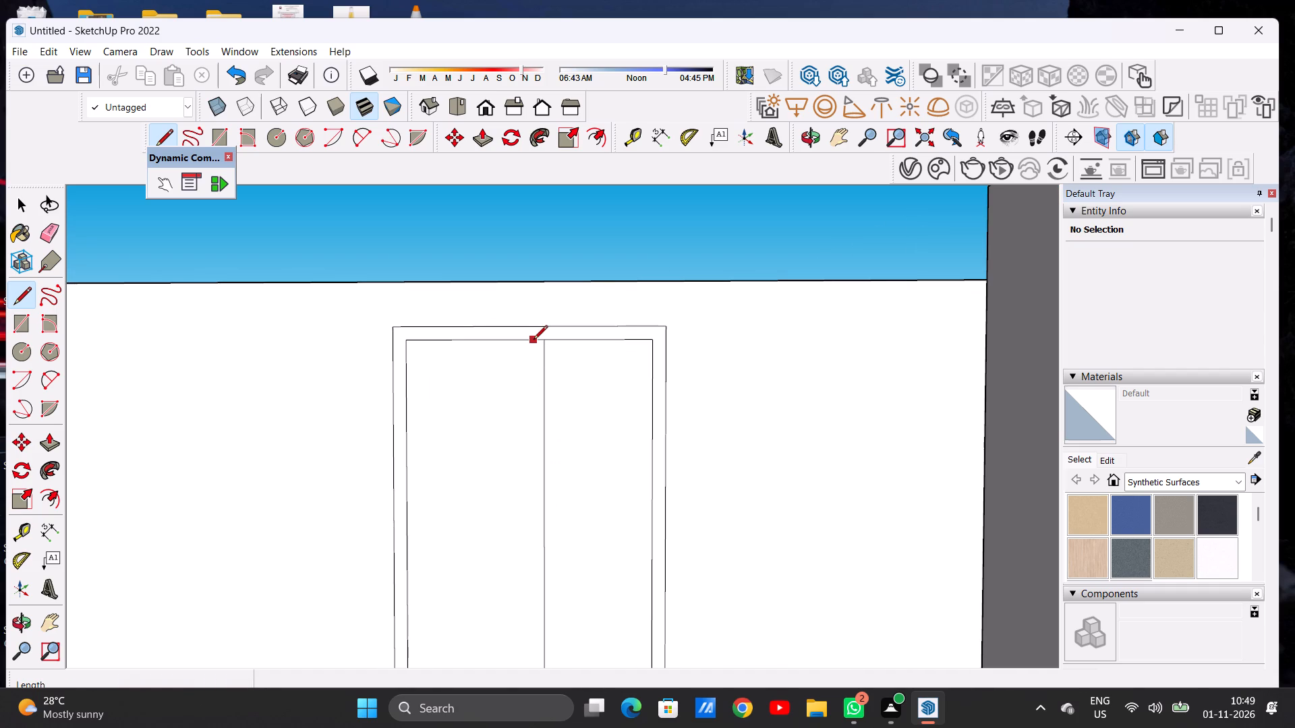
click(534, 340)
scroll(534, 352, down, 12)
scroll(527, 487, up, 3)
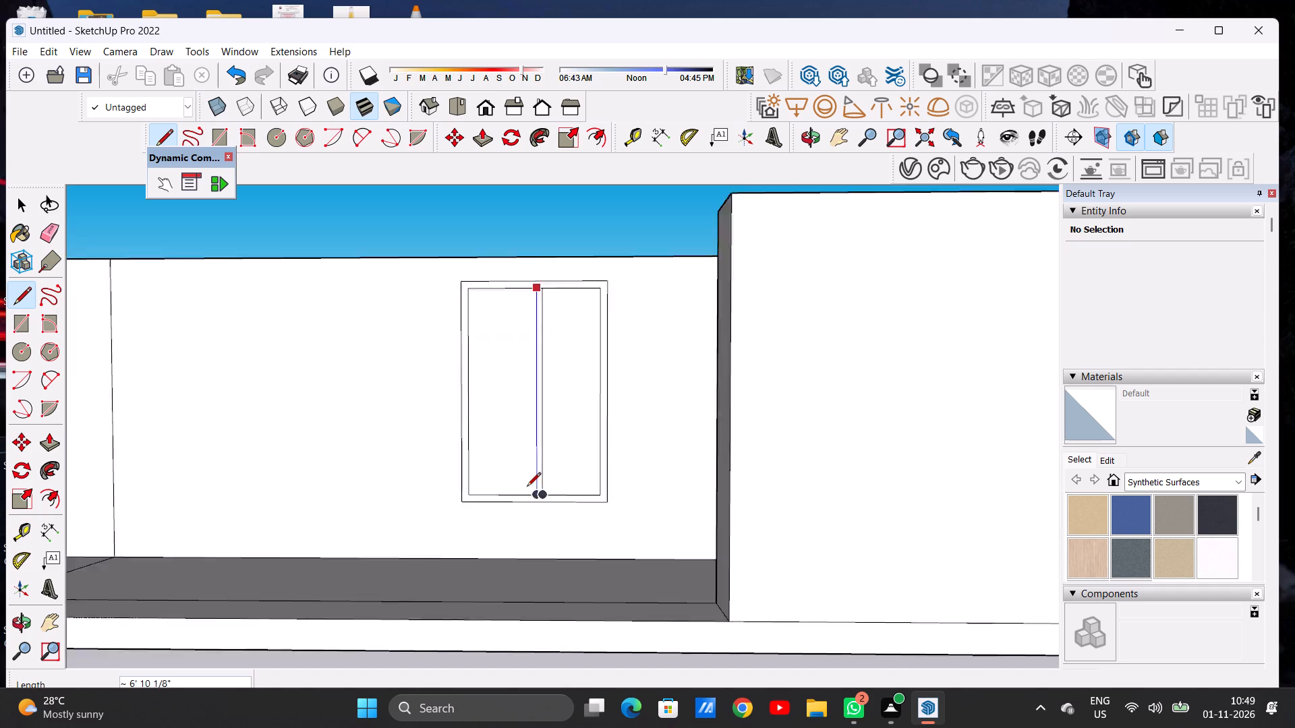
scroll(527, 487, up, 4)
click(536, 495)
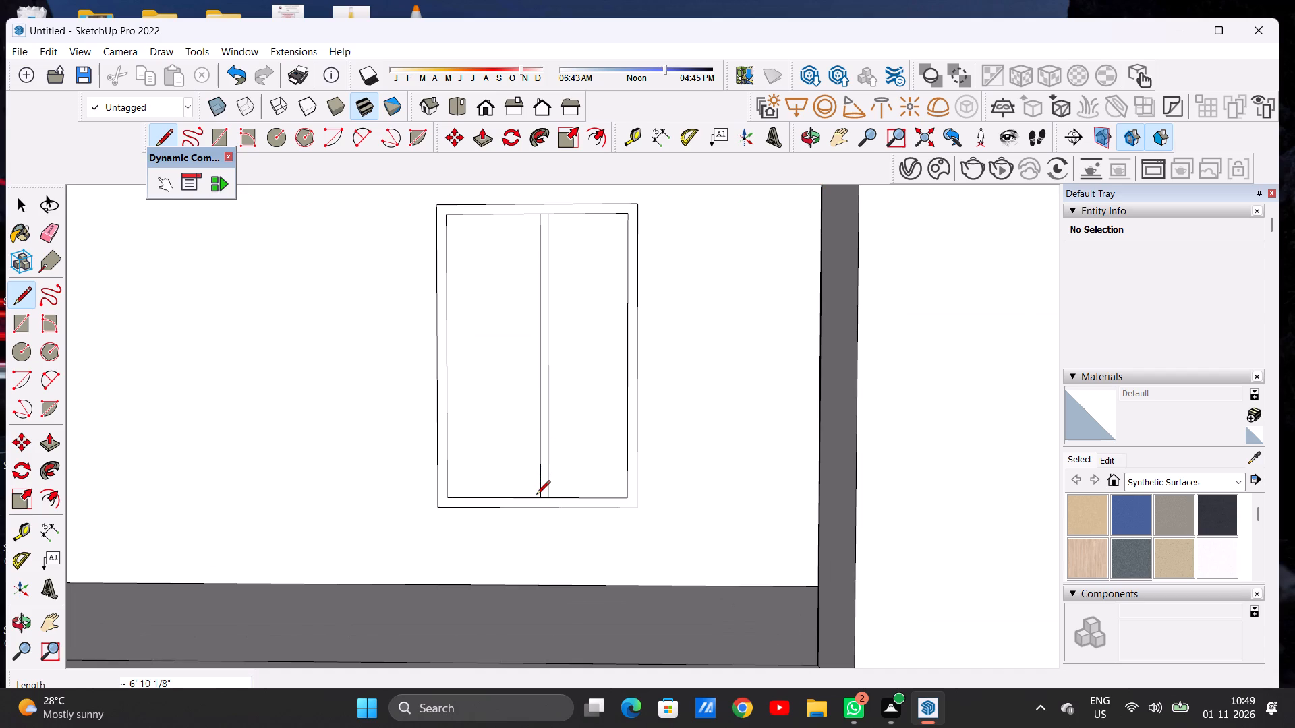
key(space)
Move the narrow mullion strip with its edges 1 7/16" sideways along the frame's bottom edge, away from the partial front wall.
scroll(541, 492, down, 17)
scroll(552, 464, up, 1)
scroll(552, 464, down, 1)
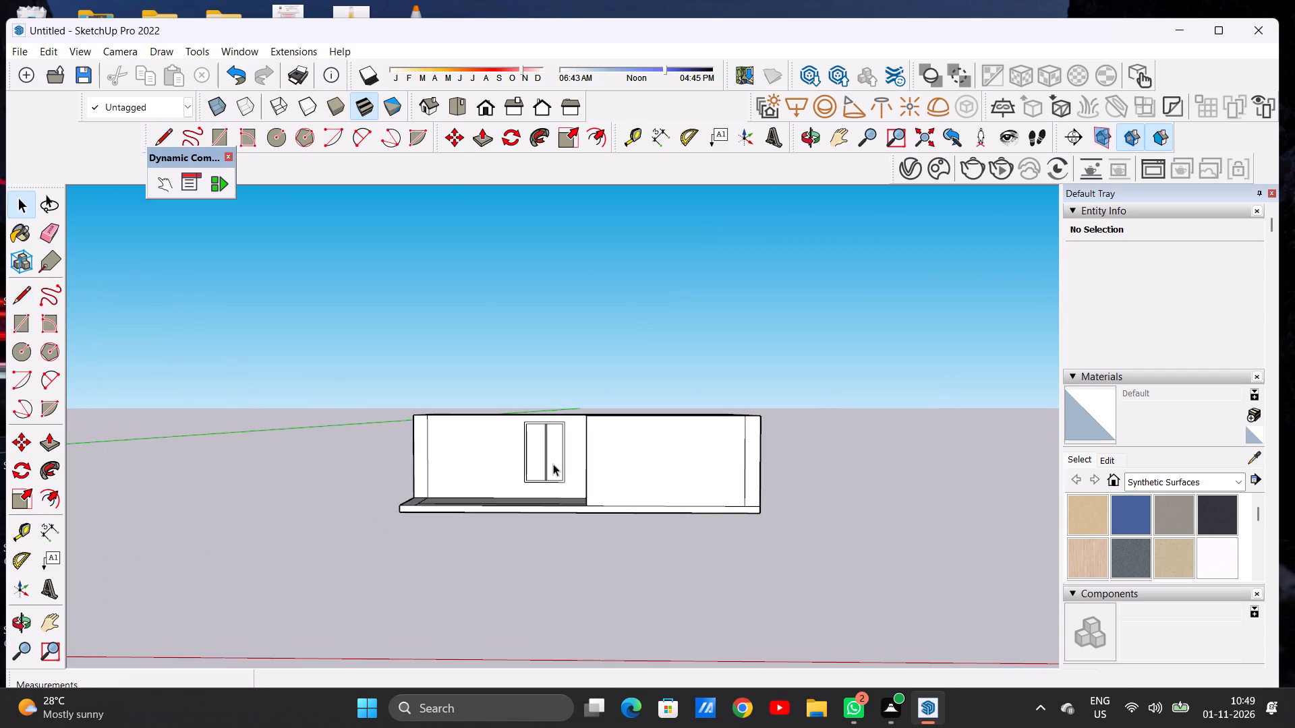
scroll(549, 428, up, 1)
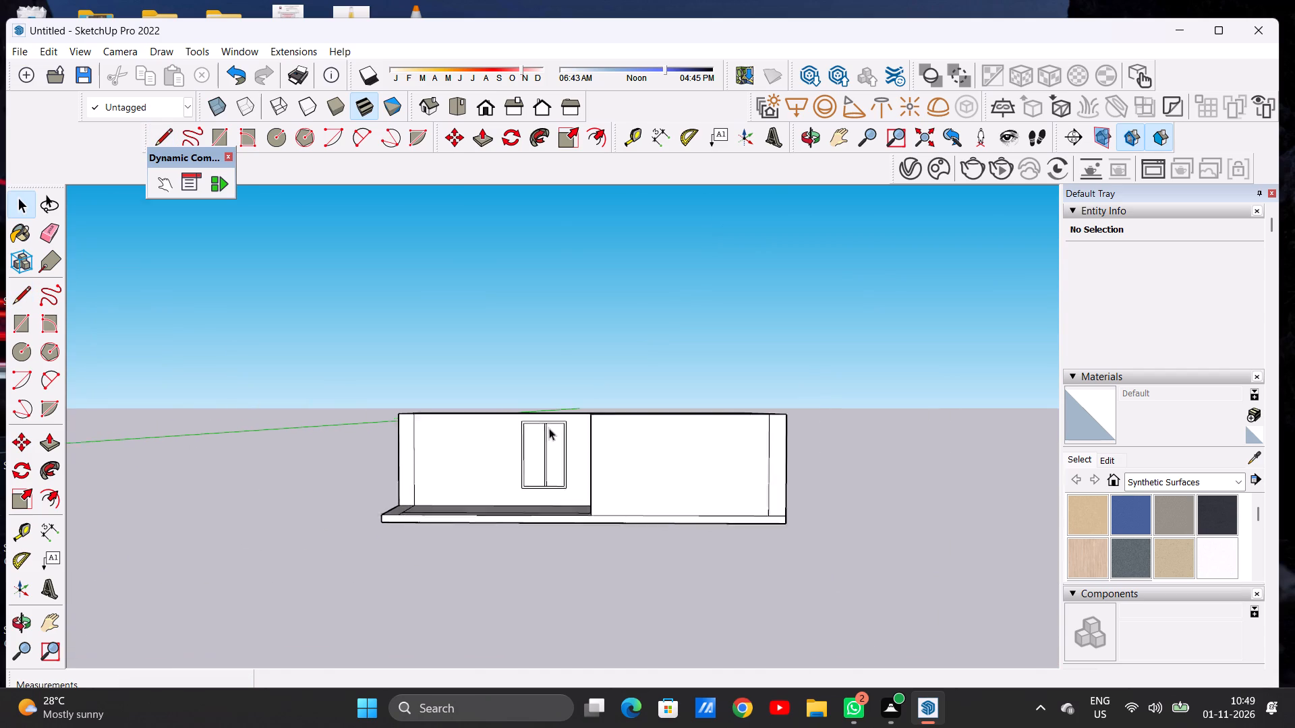
scroll(549, 428, up, 16)
scroll(535, 419, down, 16)
scroll(531, 522, up, 20)
scroll(531, 522, up, 3)
scroll(544, 483, down, 1)
double_click(552, 483)
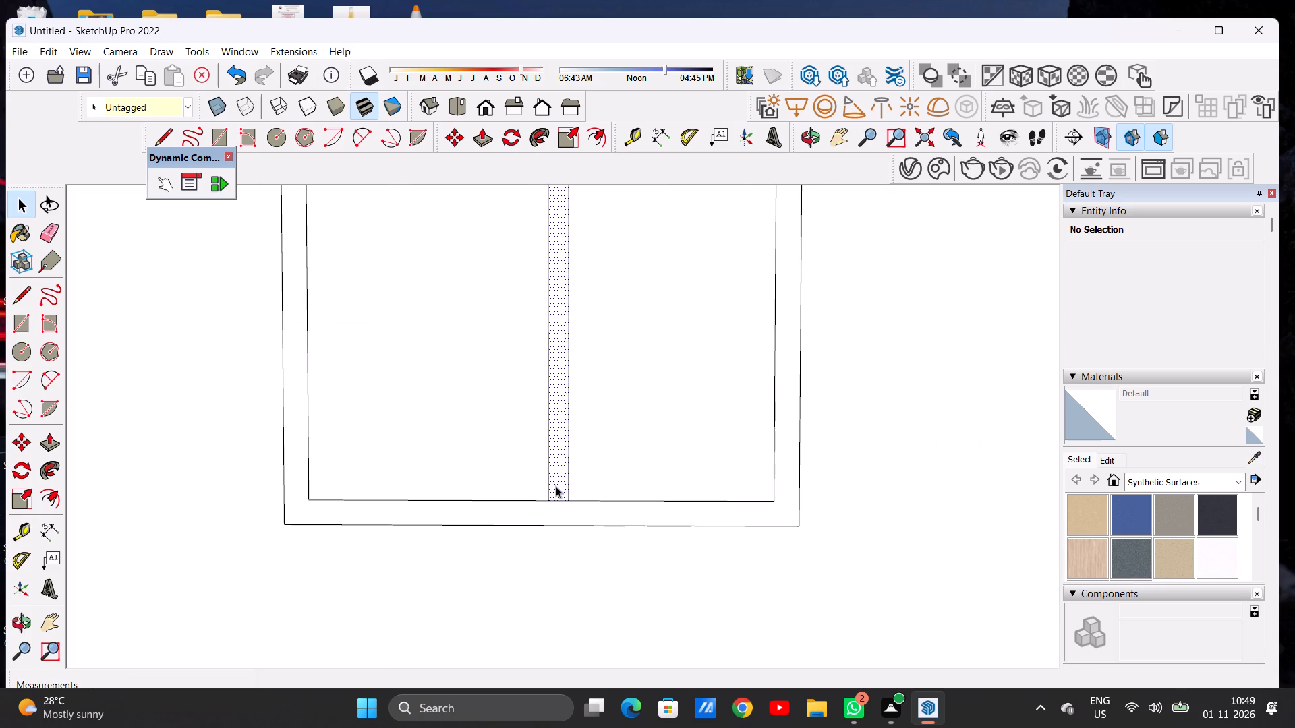
key(m)
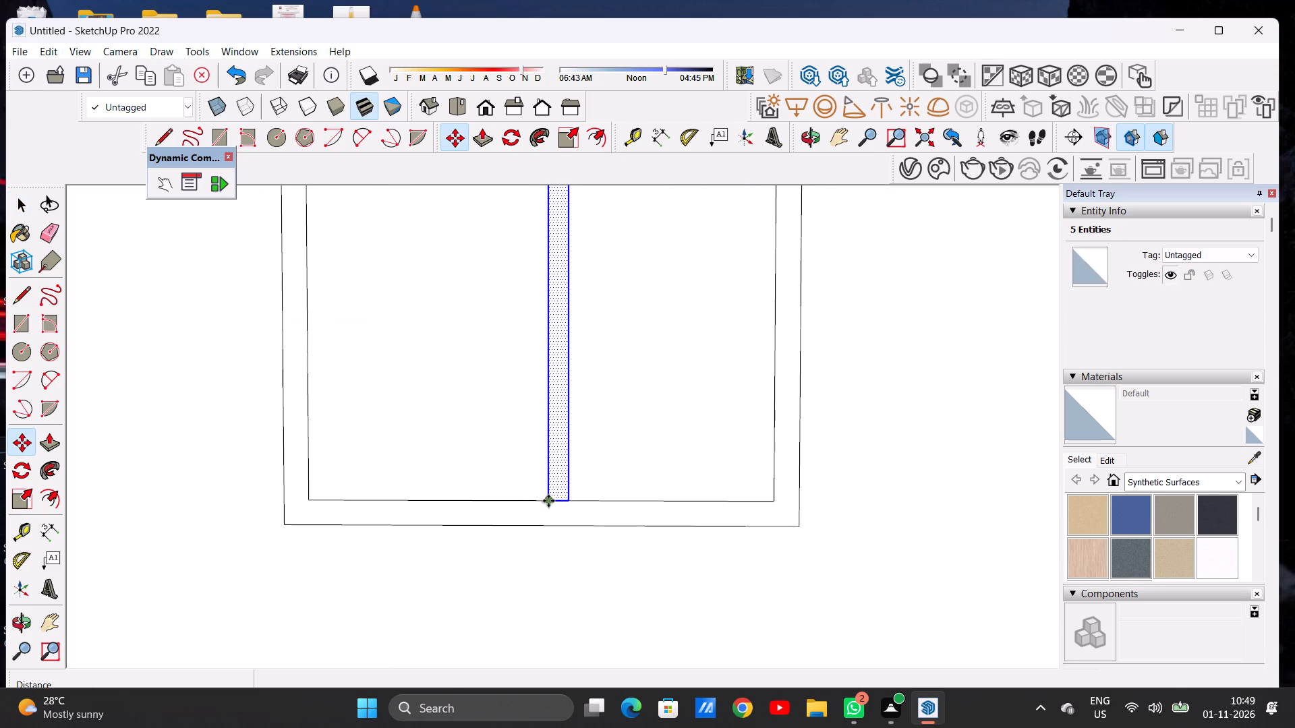
click(548, 501)
click(536, 499)
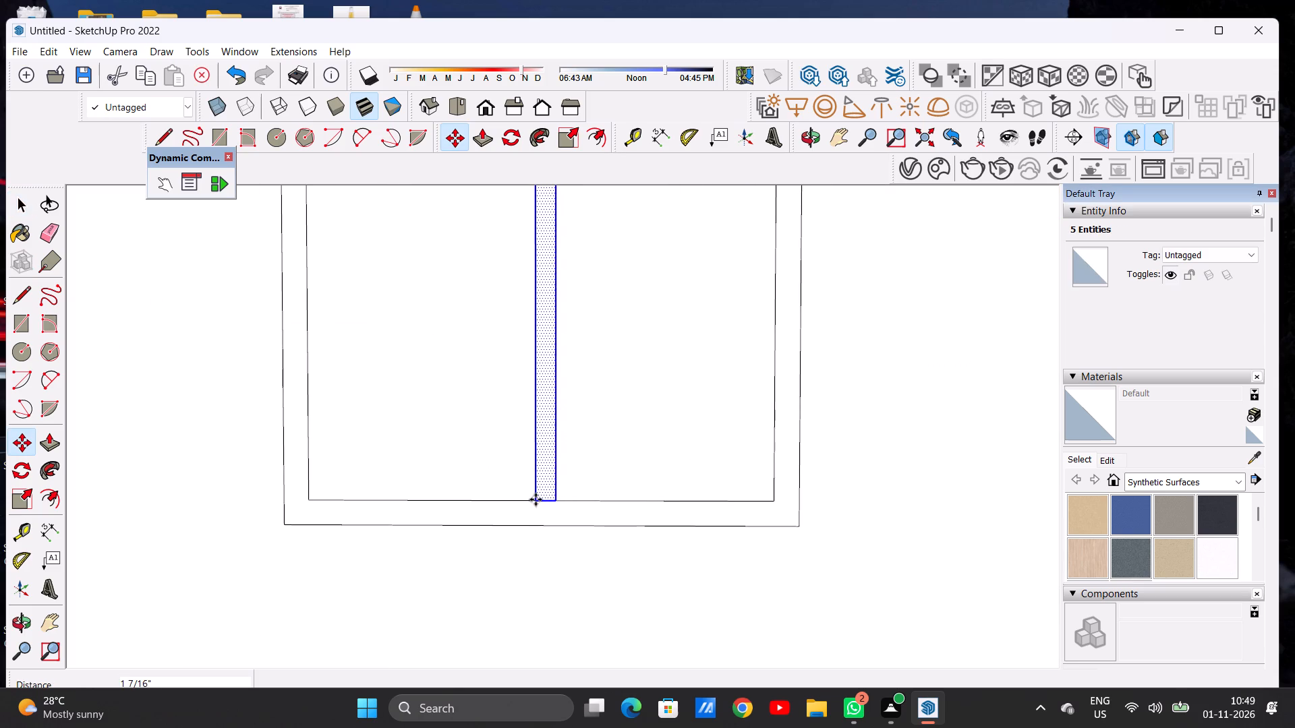
key(space)
scroll(538, 474, down, 5)
scroll(538, 474, up, 1)
scroll(538, 474, down, 8)
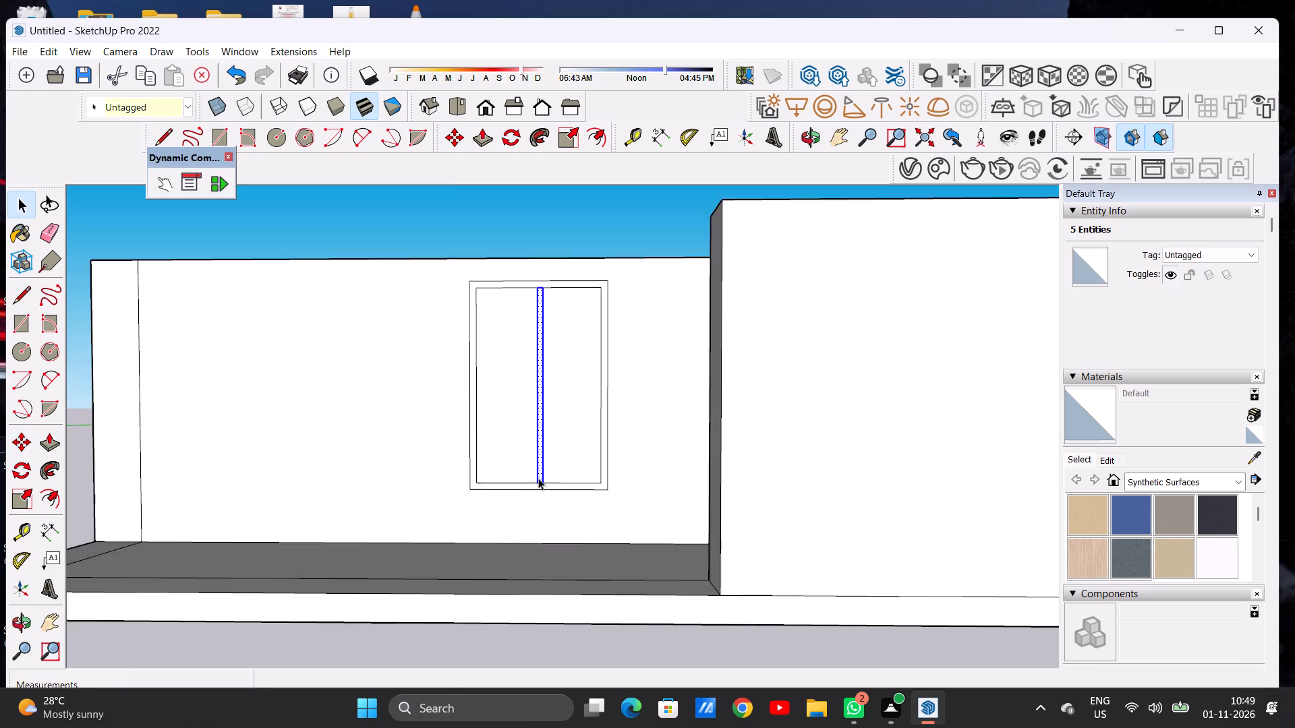
Draw a rectangle about 1' 6 13/16" by 4 3/4" near the top of the opening's left panel.
scroll(538, 478, down, 9)
click(576, 286)
scroll(560, 422, up, 6)
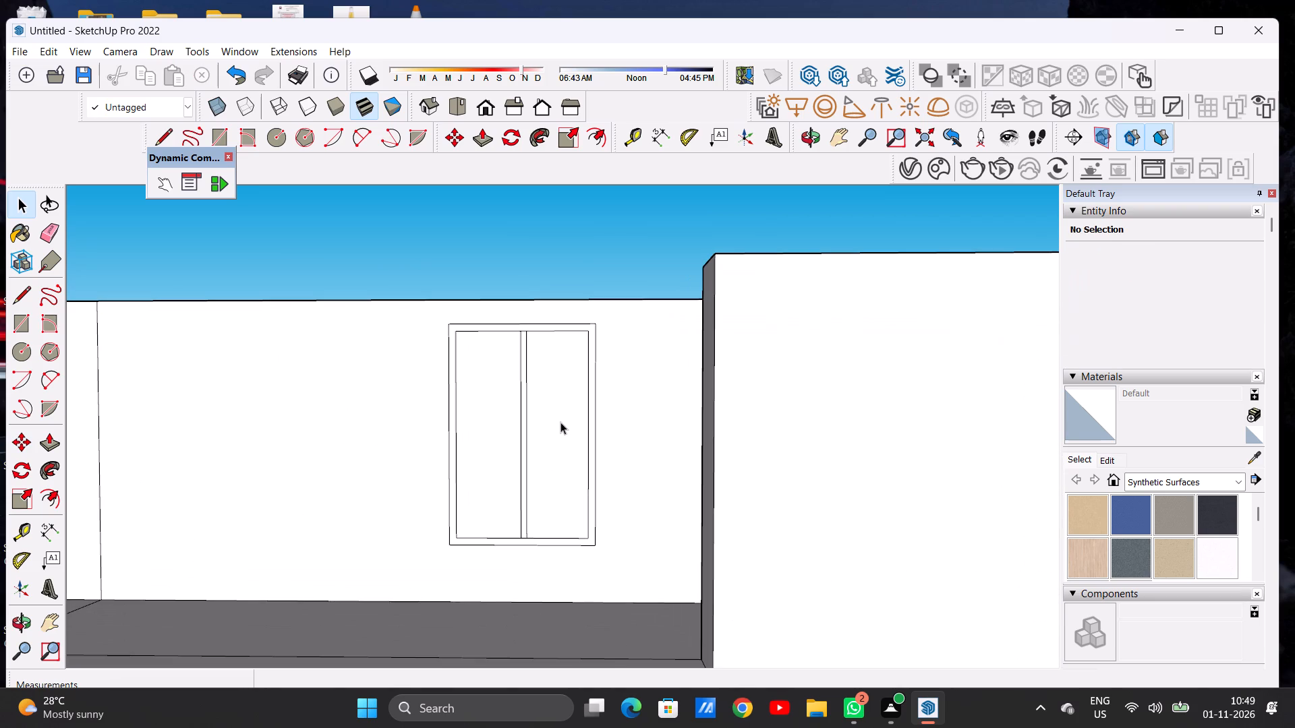
scroll(560, 422, up, 2)
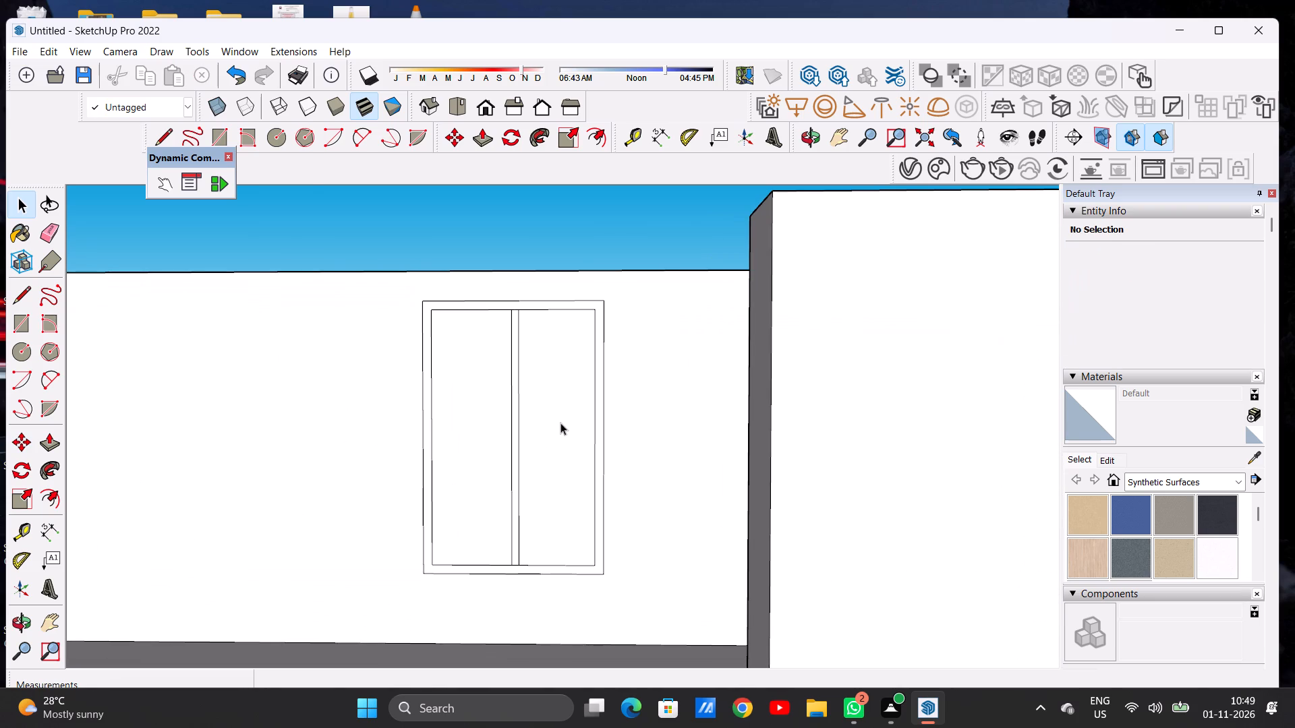
key(r)
scroll(470, 352, up, 3)
scroll(470, 352, down, 1)
scroll(470, 352, up, 1)
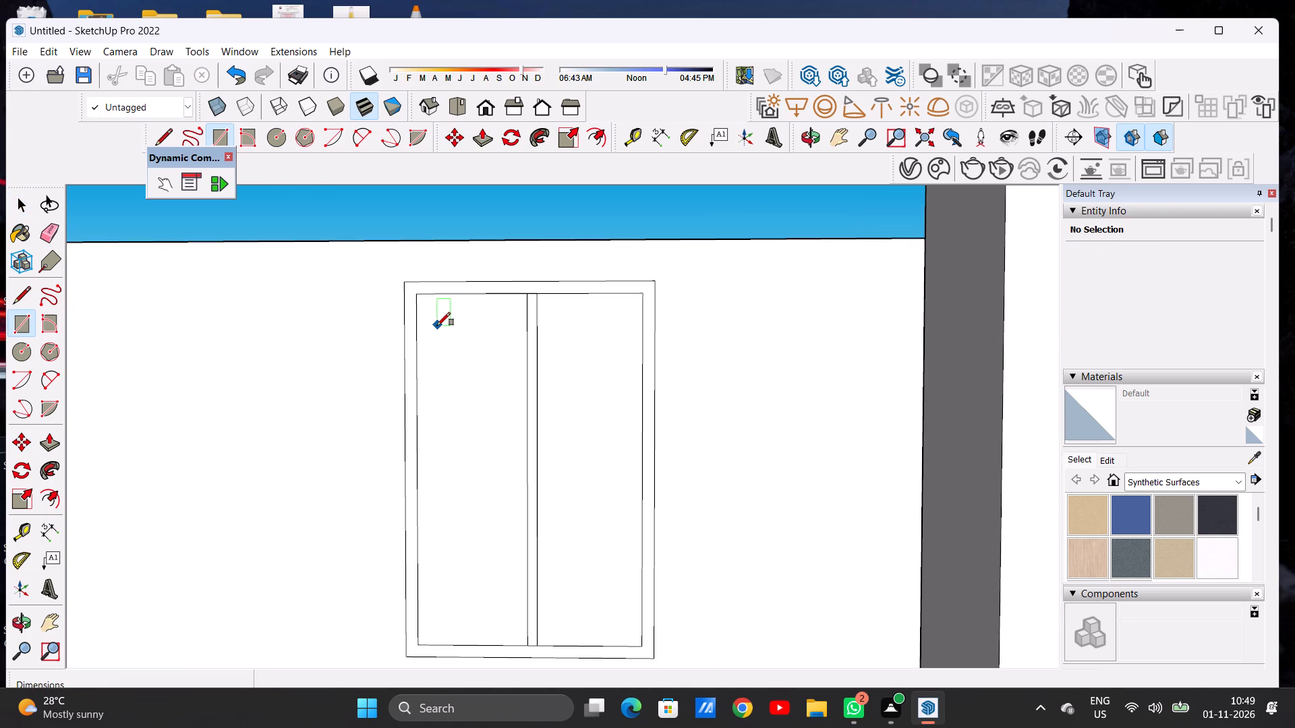
click(430, 323)
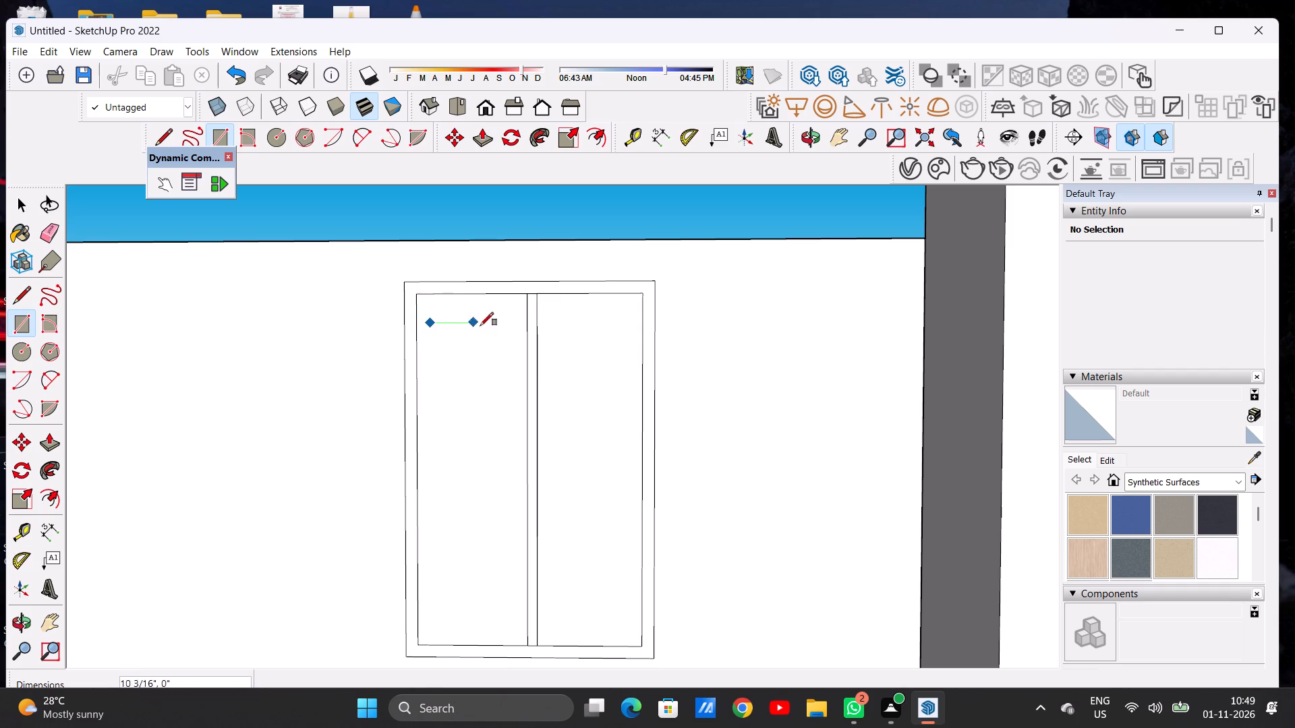
click(511, 343)
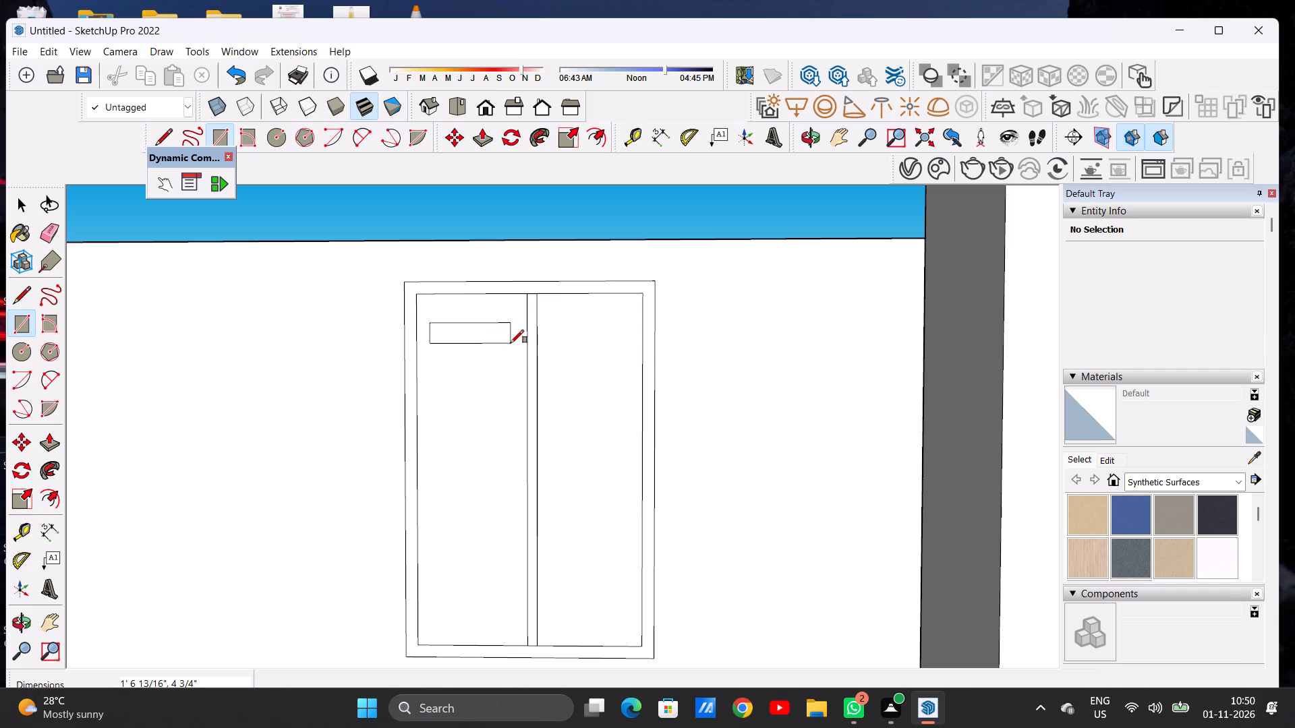
key(space)
Copy the small rectangle with its edges straight down the left panel three times, spaced about 9", 10" and 11" apart.
scroll(495, 334, up, 4)
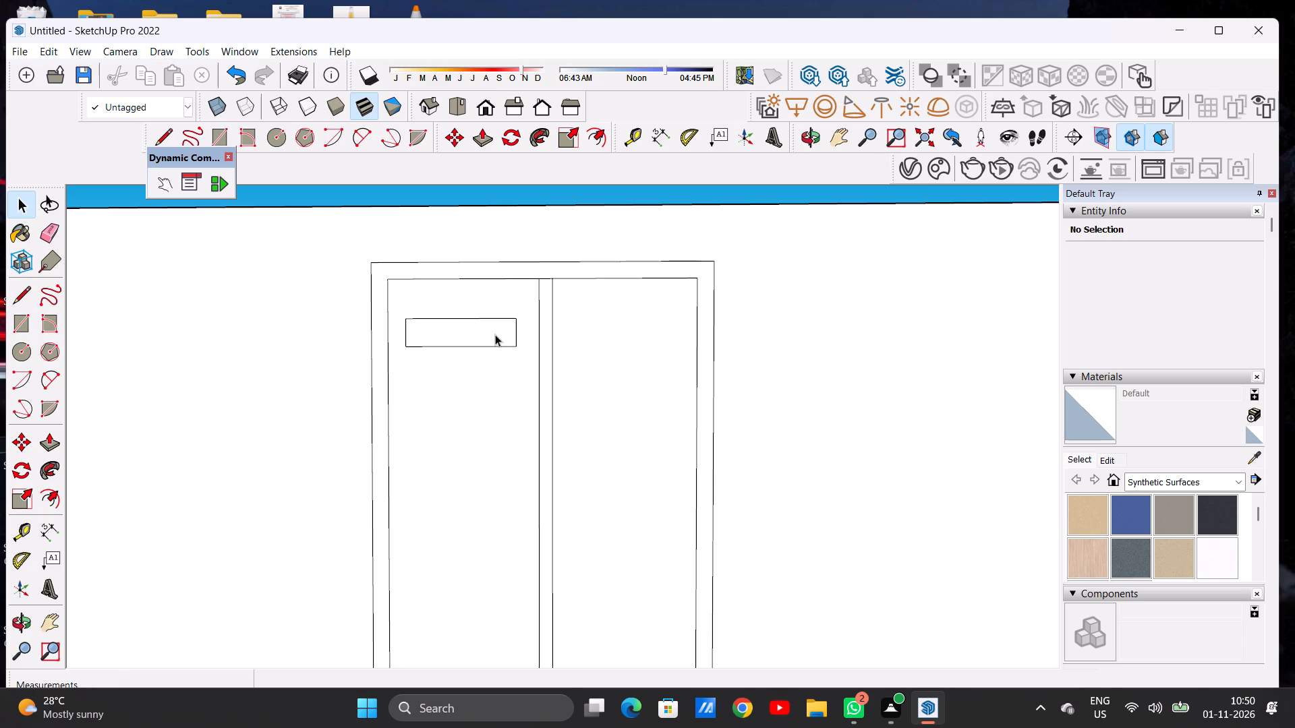
double_click(495, 334)
key(m)
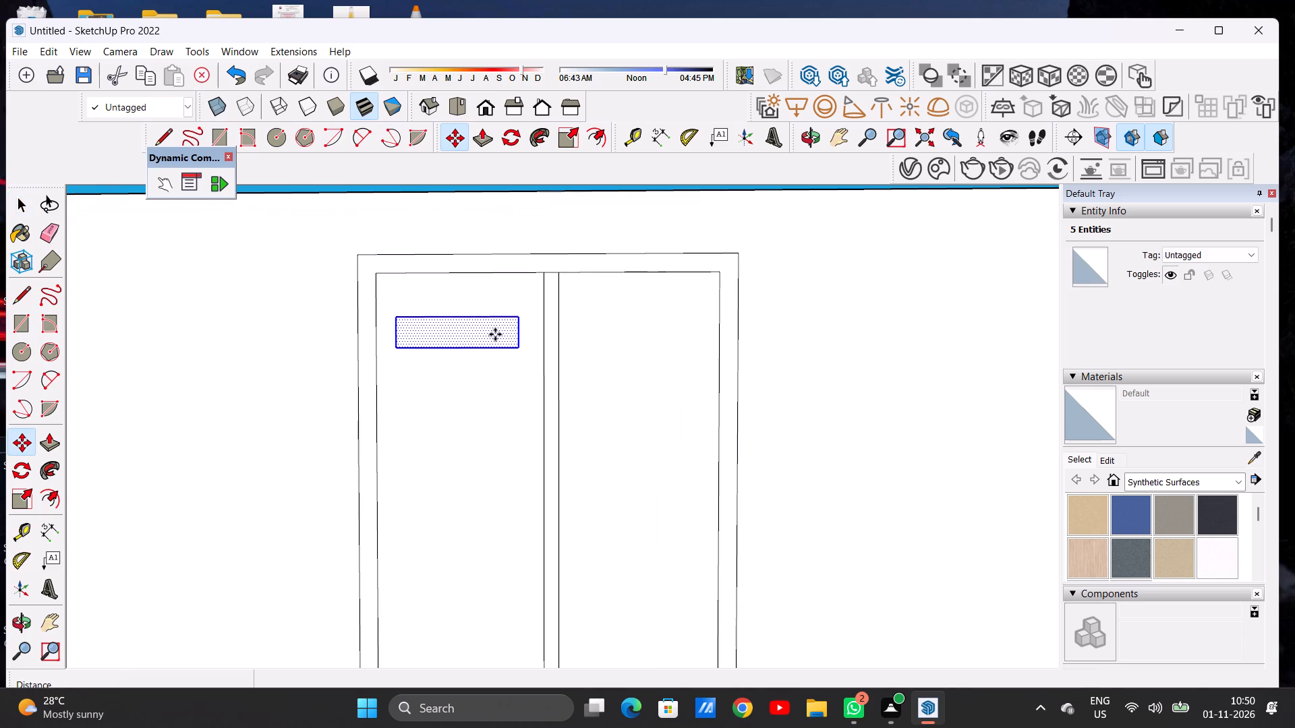
click(397, 347)
scroll(389, 358, down, 6)
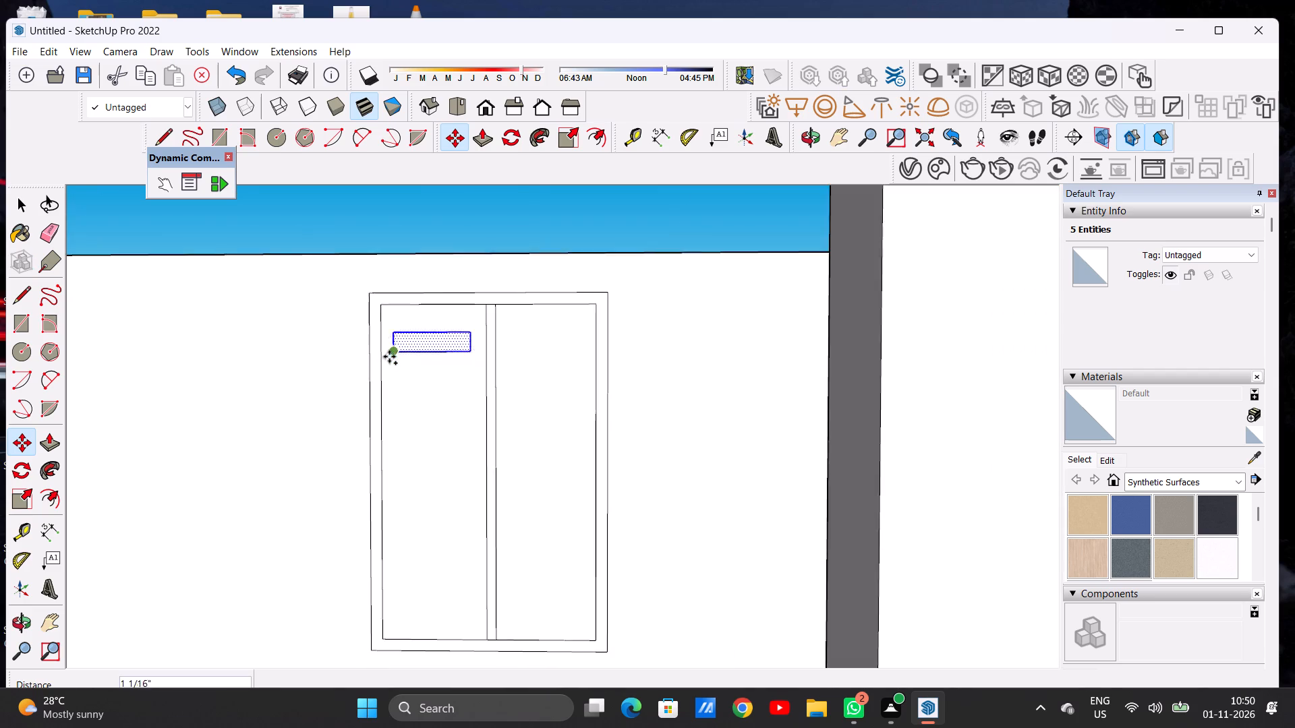
scroll(389, 357, down, 5)
scroll(394, 377, up, 13)
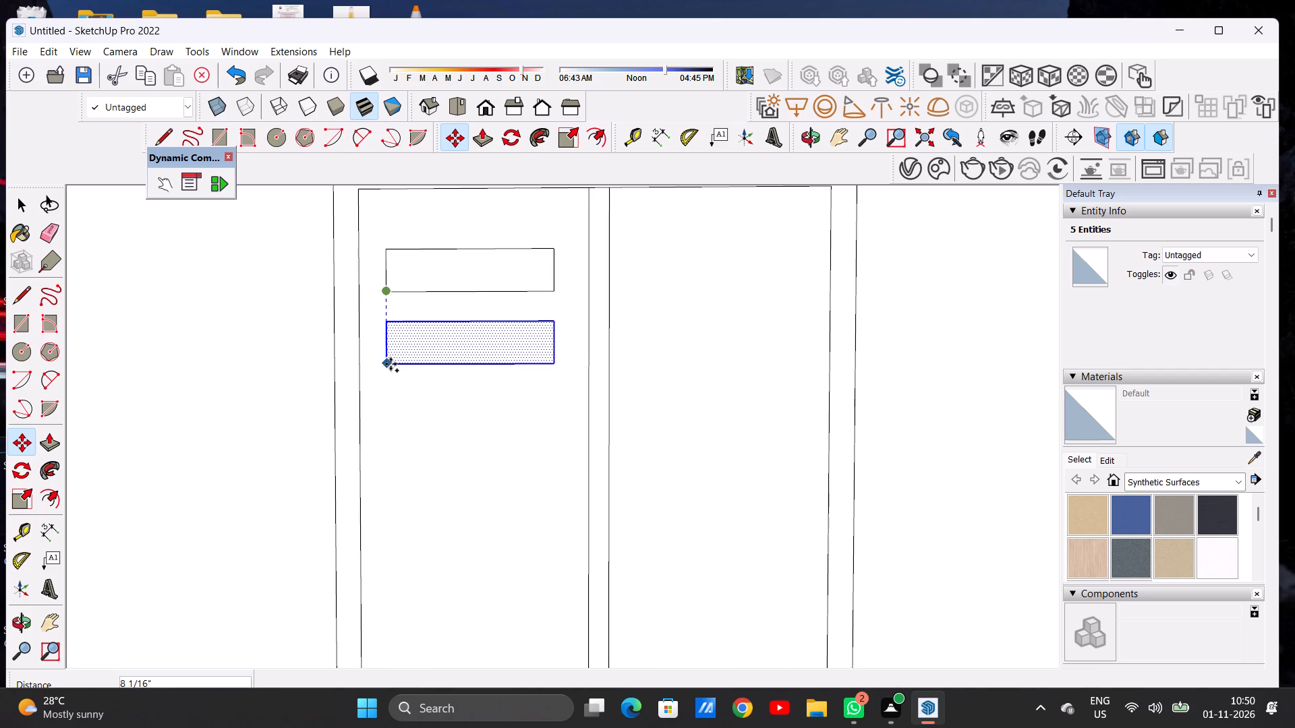
click(392, 374)
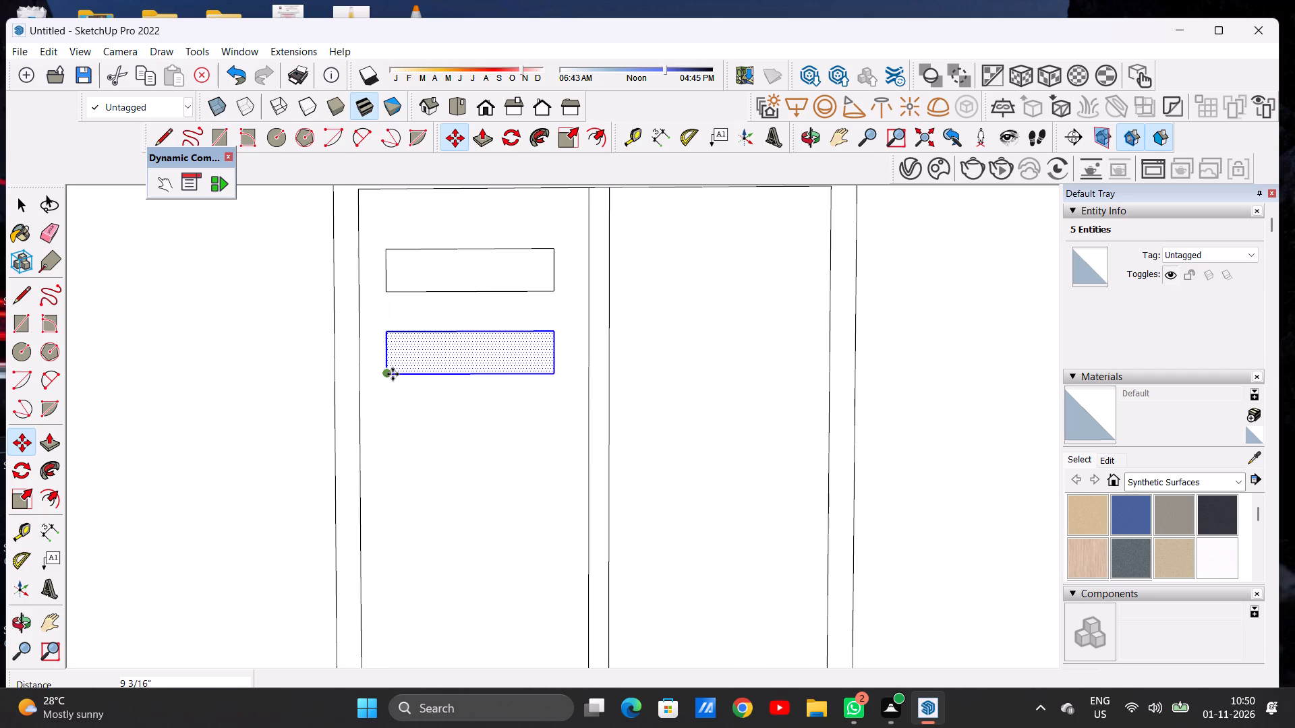
click(393, 374)
scroll(415, 346, down, 8)
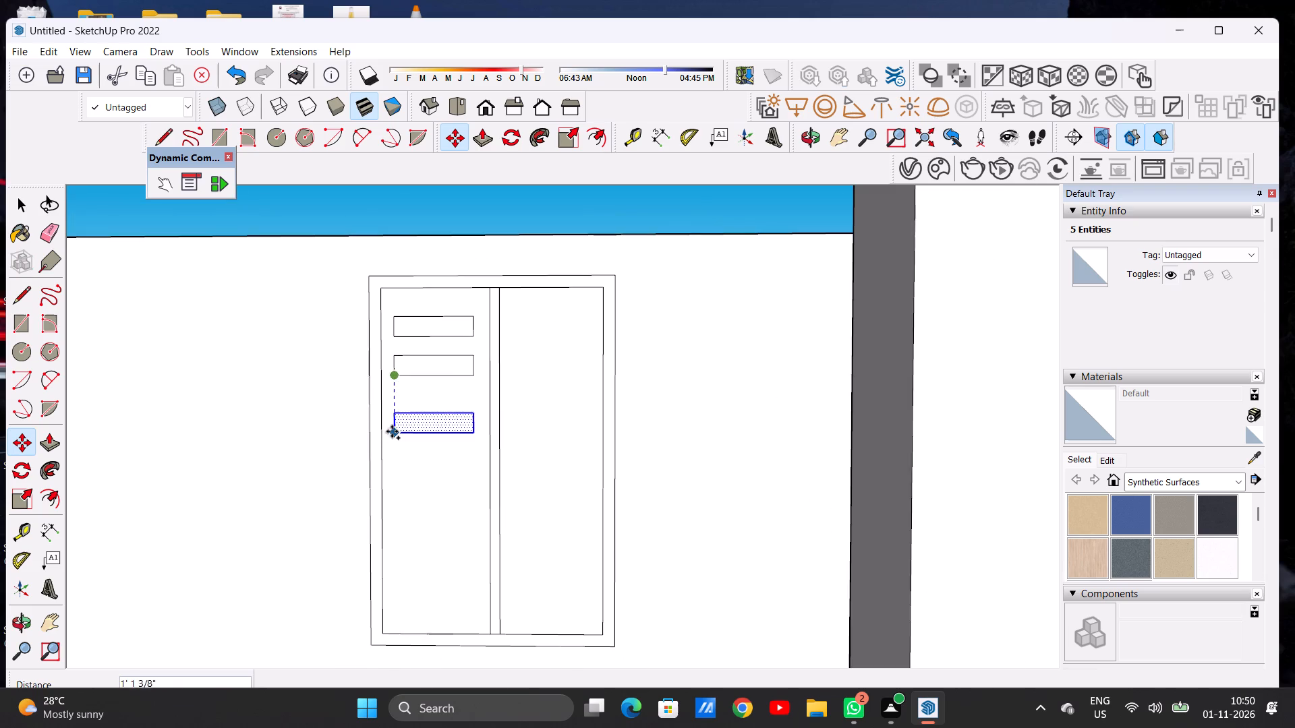
scroll(392, 431, up, 4)
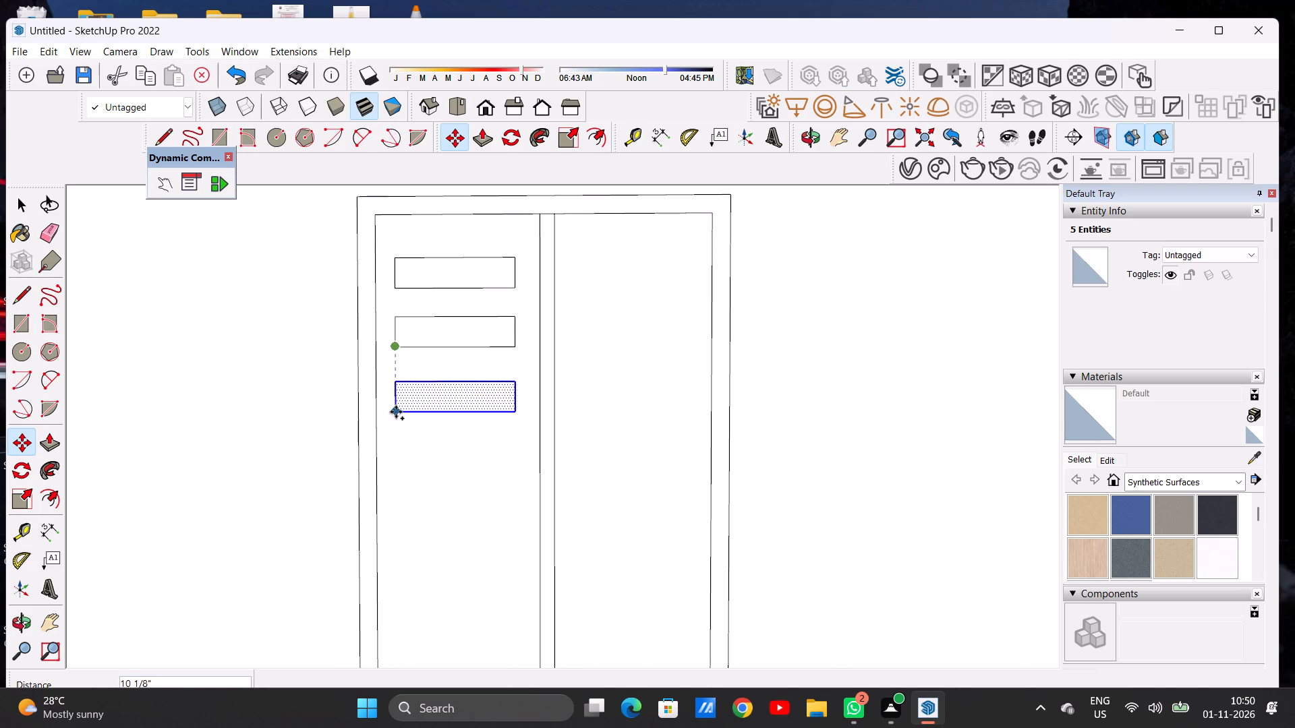
click(397, 411)
click(397, 411)
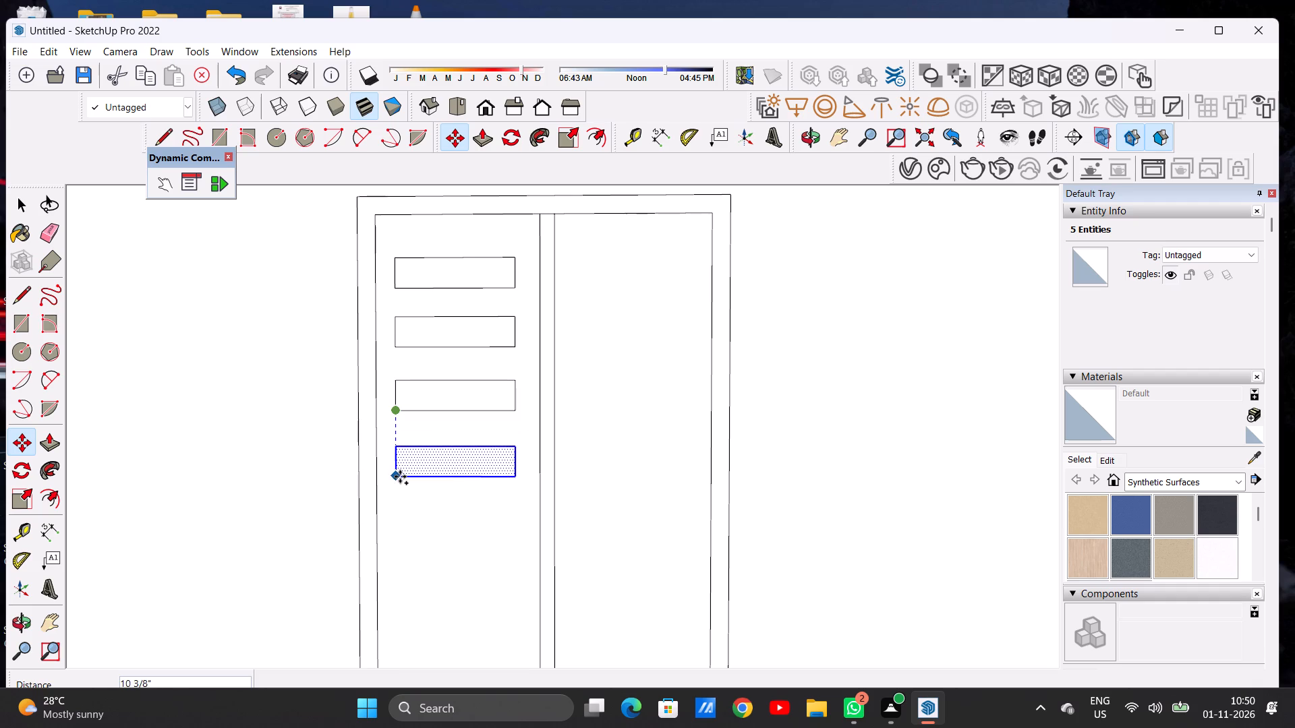
click(400, 481)
Copy the lowest rectangle down the left panel three more times, spaced about 11", 11 1/2" and 11 1/16", completing a column of seven.
scroll(400, 328, down, 6)
scroll(400, 325, up, 1)
scroll(401, 324, down, 2)
scroll(413, 436, up, 8)
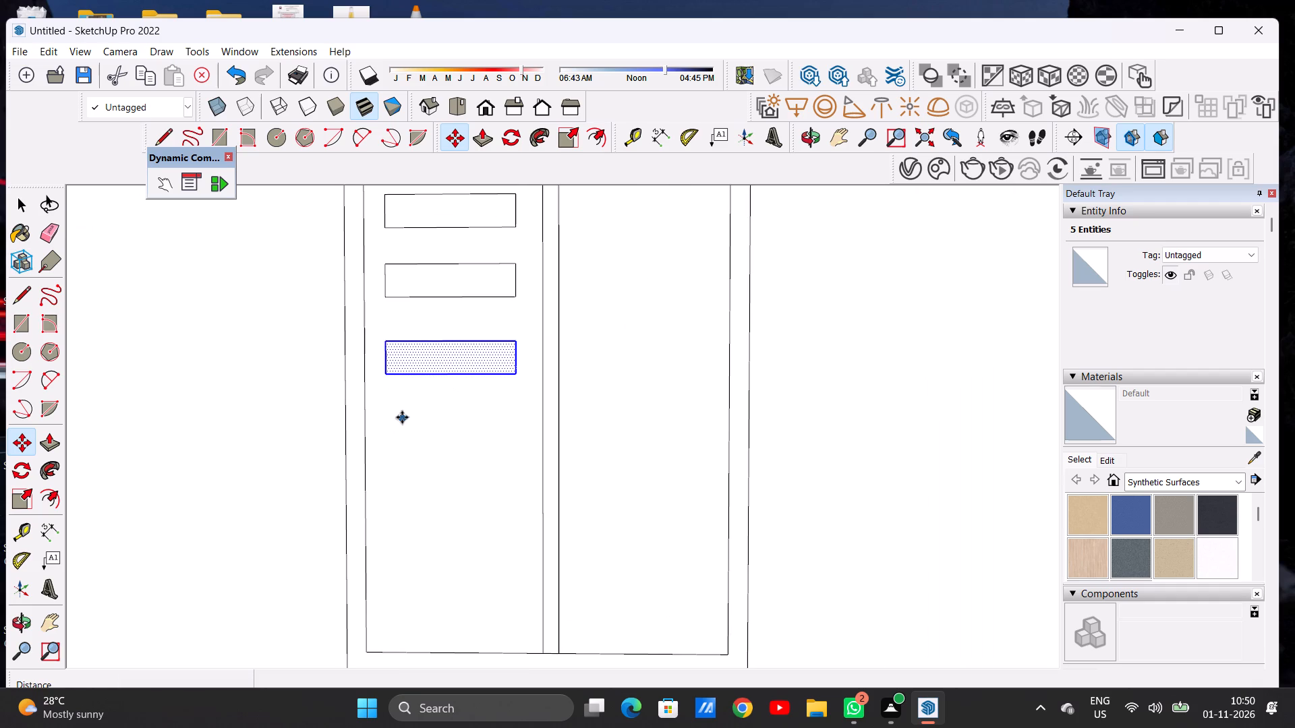
click(385, 374)
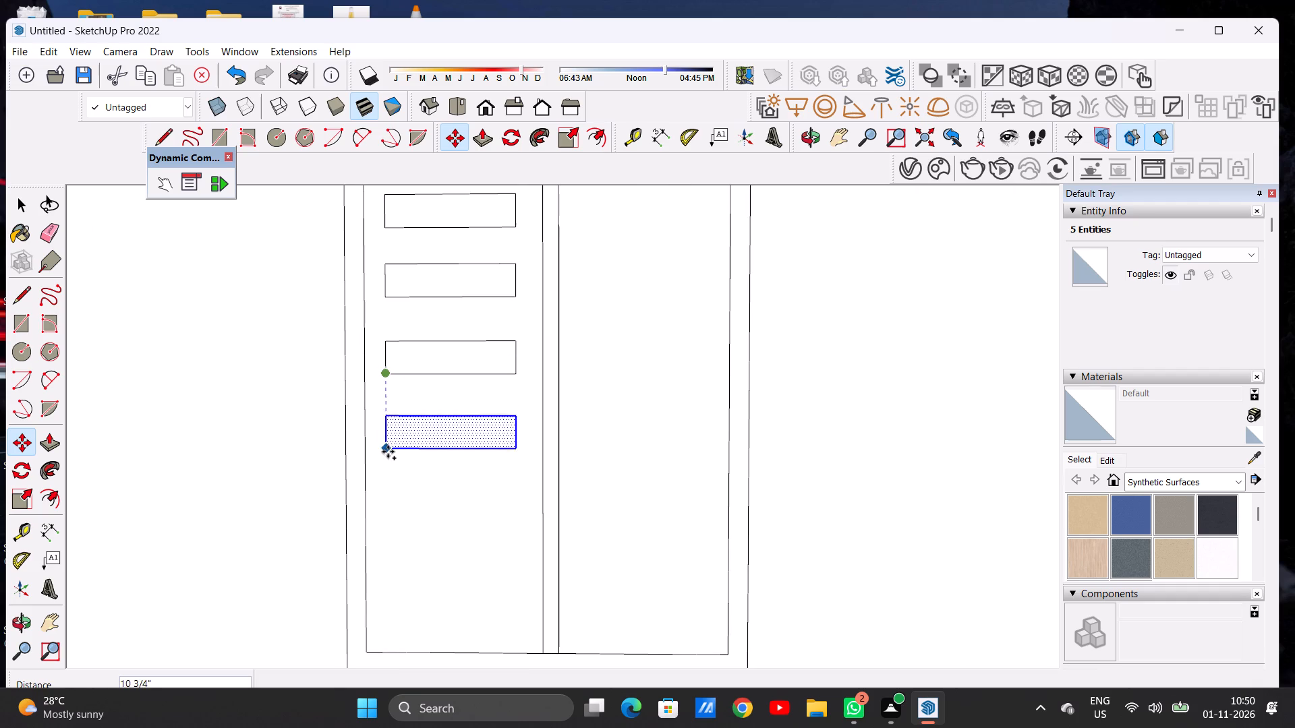
click(388, 452)
click(388, 452)
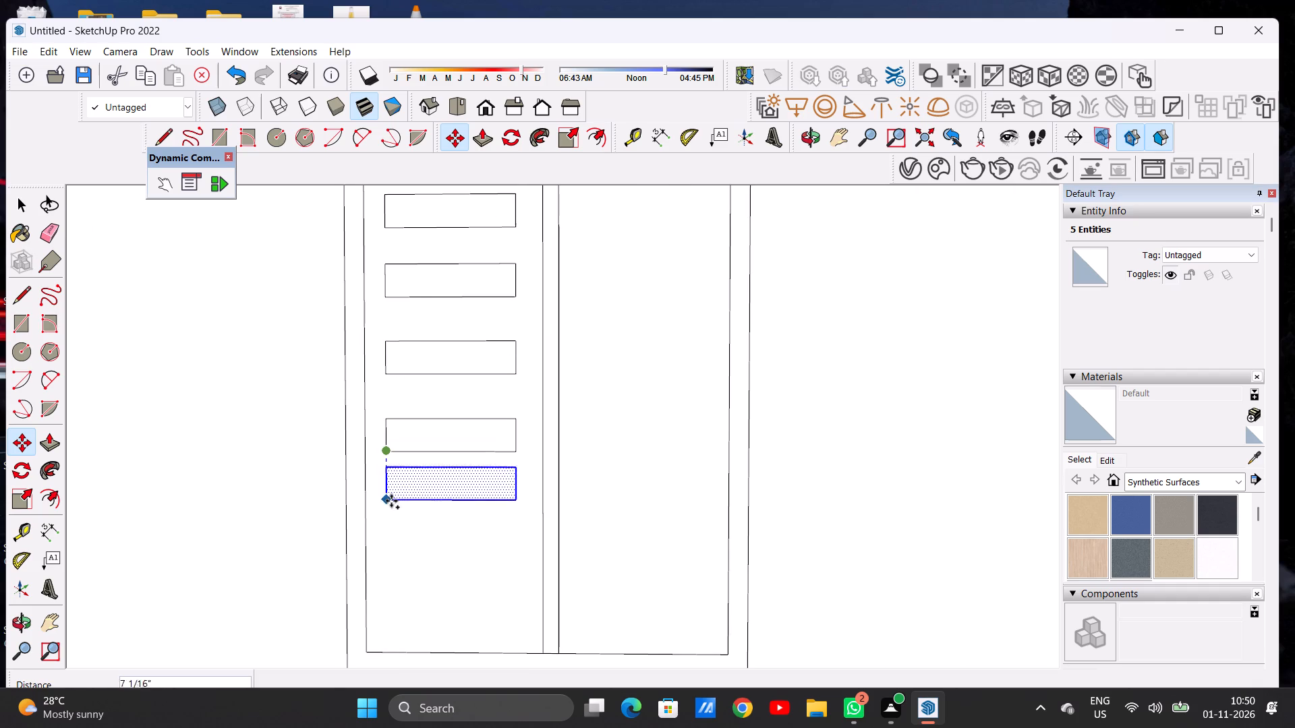
click(390, 530)
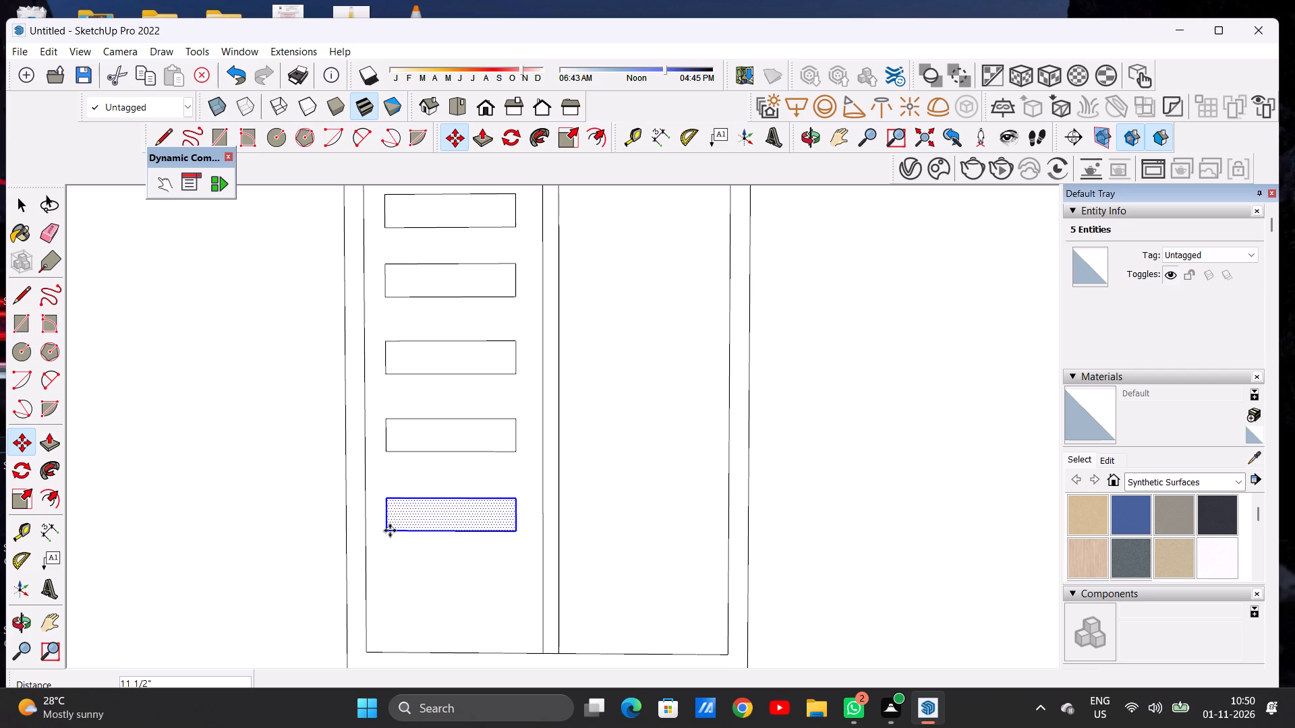
click(390, 530)
click(394, 606)
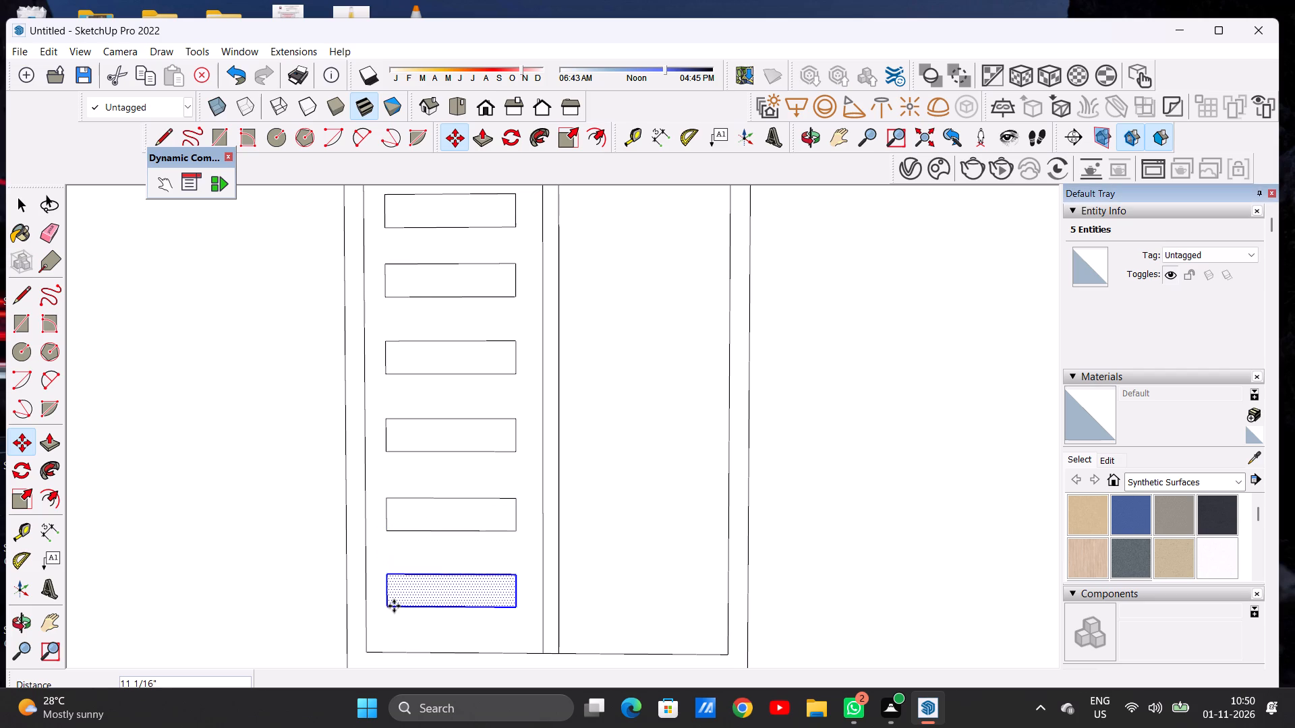
key(space)
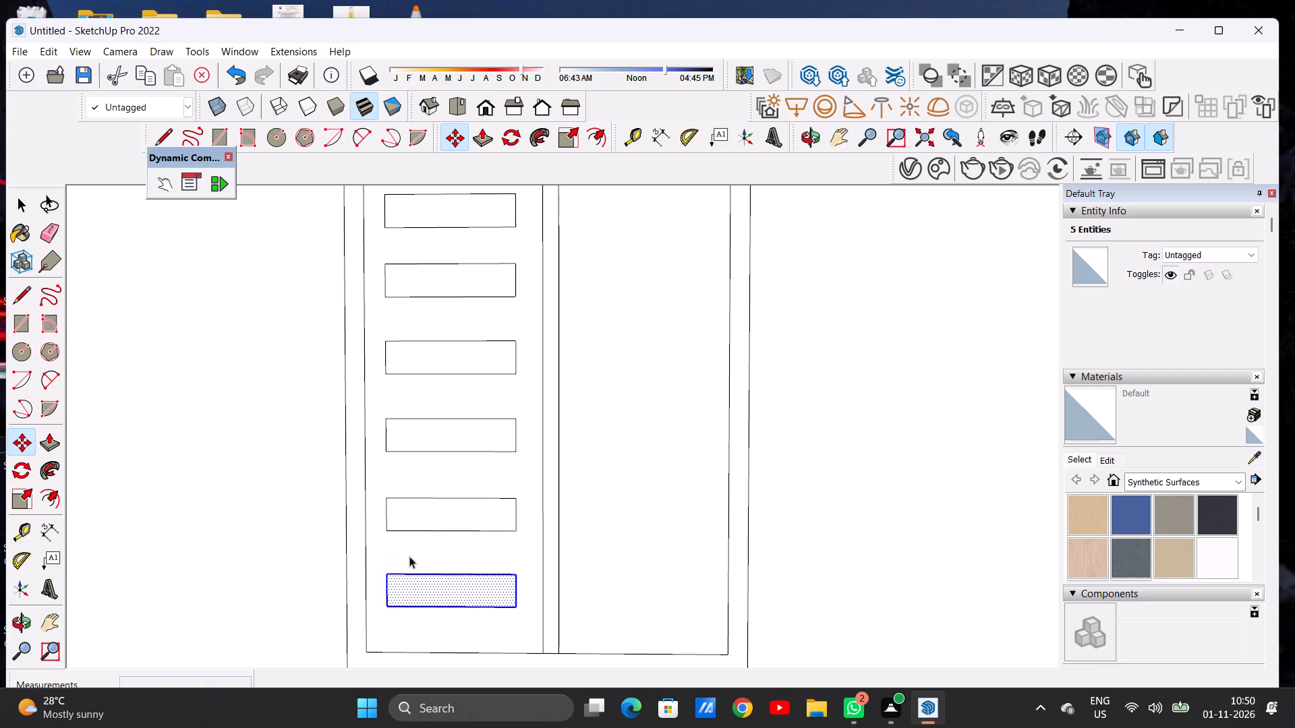
scroll(441, 562, down, 8)
scroll(487, 471, down, 4)
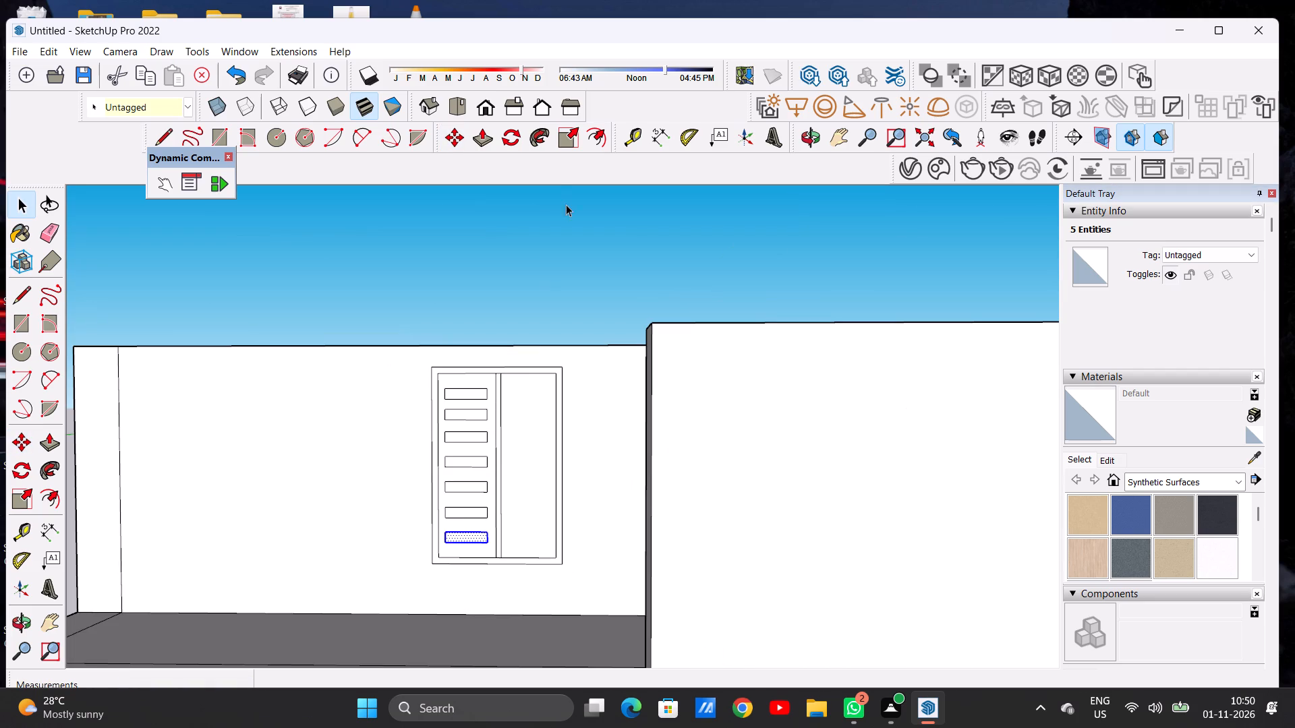
click(548, 291)
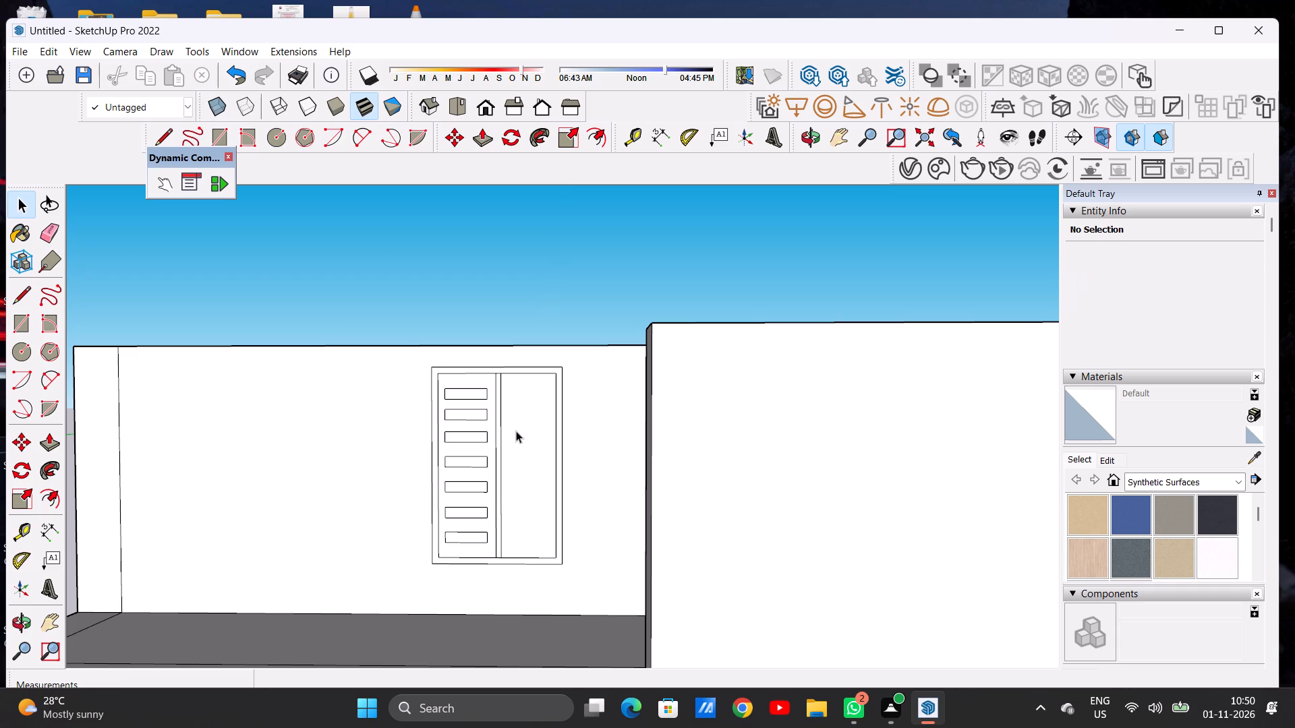
Copy the left panel's top rectangle with its edges horizontally about 2' 4 1/8" across the mullion into the right panel.
scroll(534, 434, down, 9)
scroll(521, 429, up, 6)
scroll(521, 429, down, 1)
scroll(478, 427, up, 5)
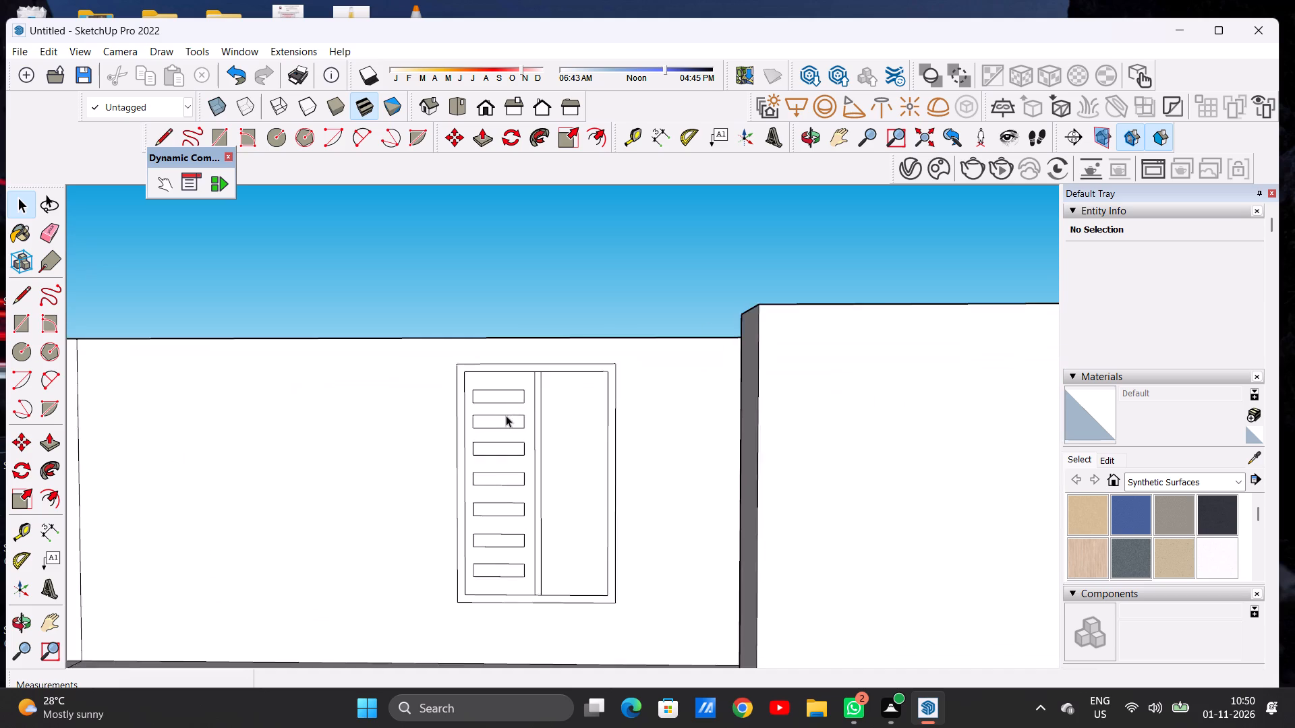
scroll(506, 415, up, 7)
double_click(507, 391)
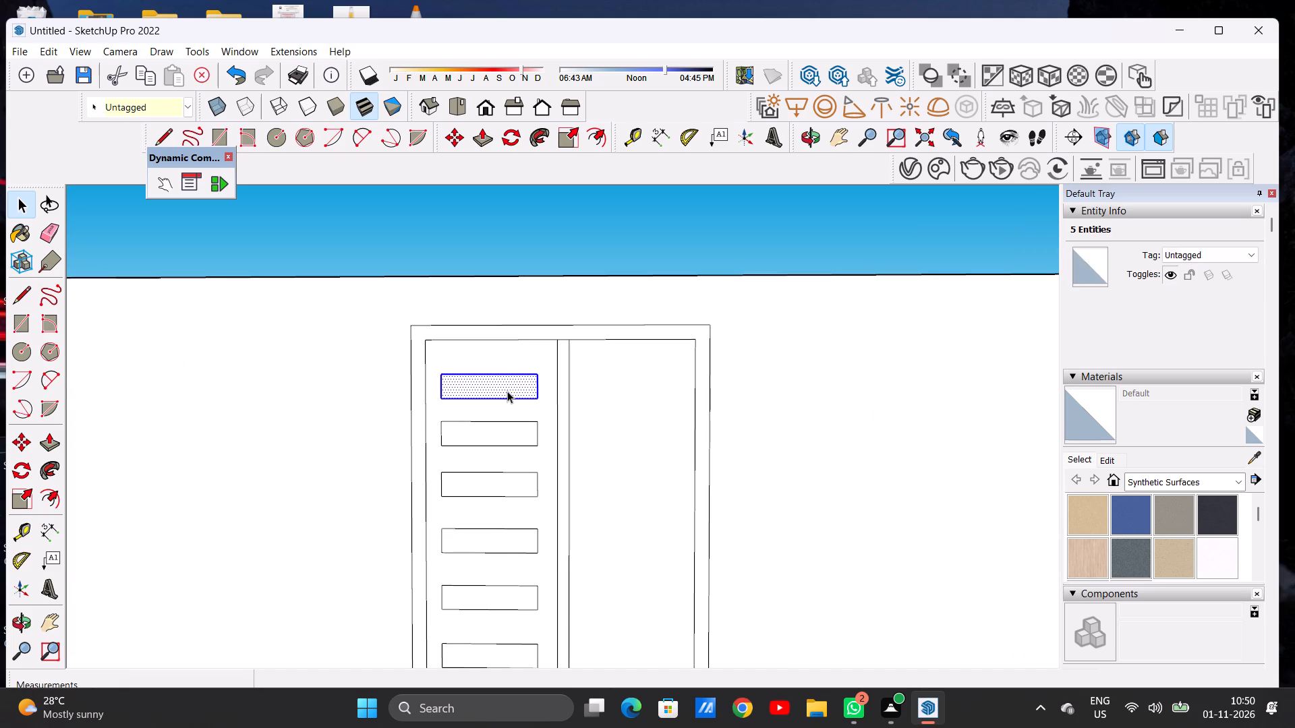
key(m)
scroll(445, 448, down, 7)
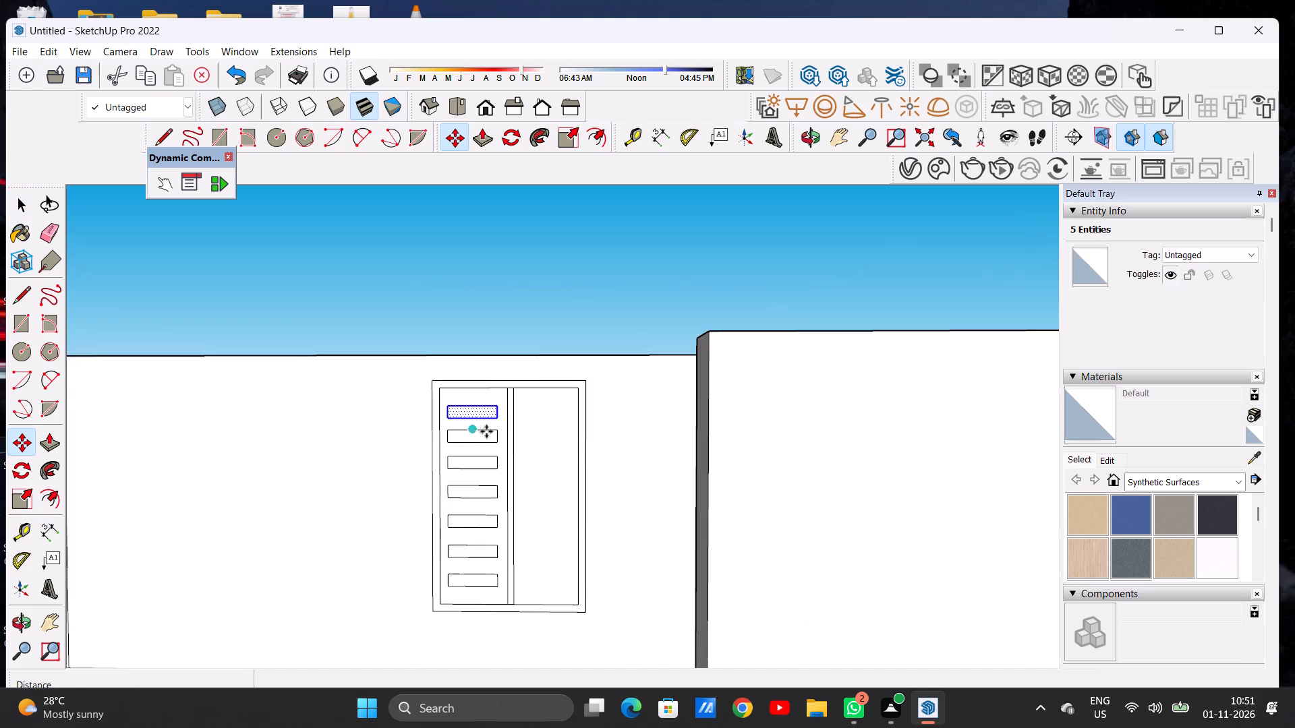
scroll(505, 431, up, 15)
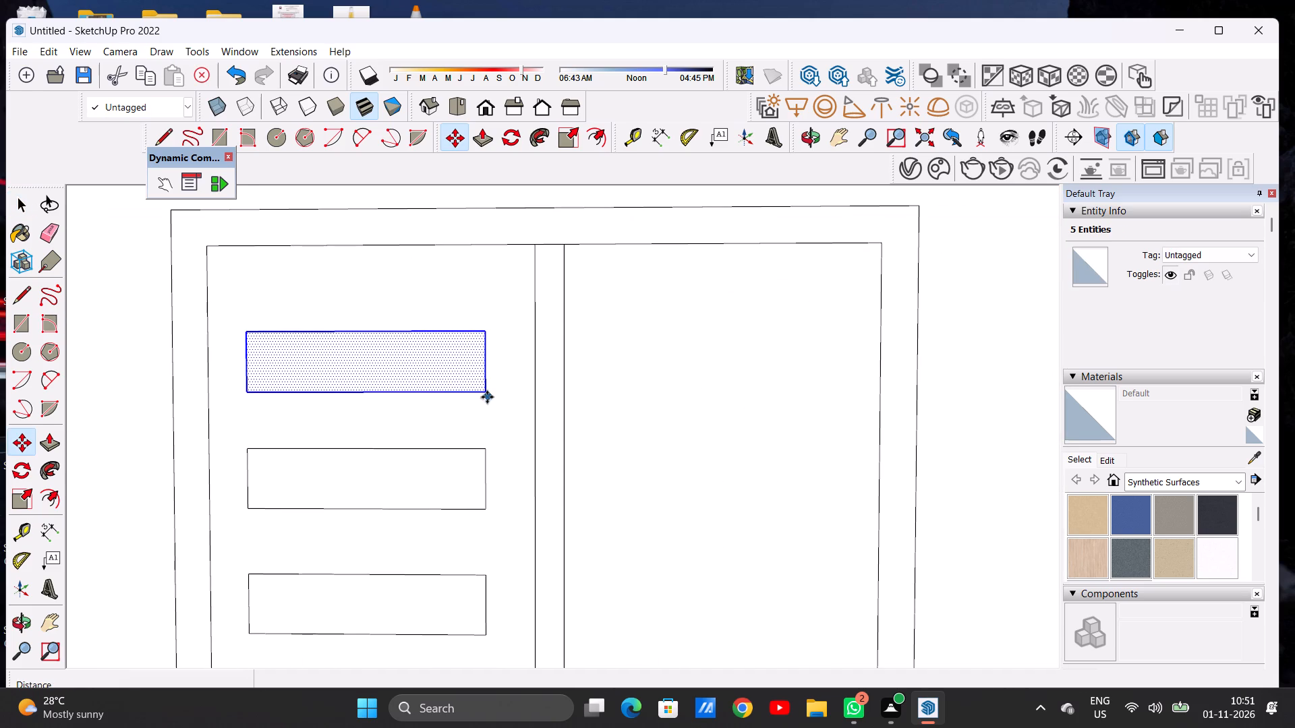
click(486, 390)
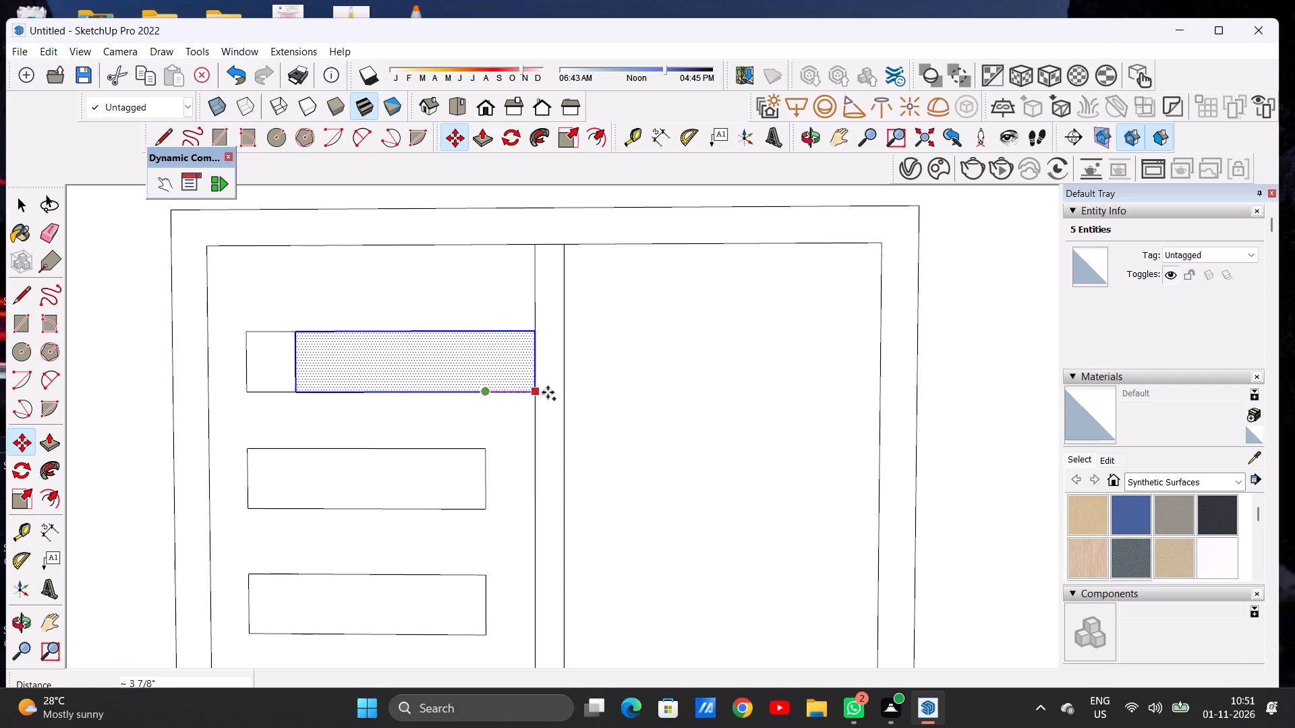
scroll(656, 394, down, 8)
scroll(755, 394, up, 5)
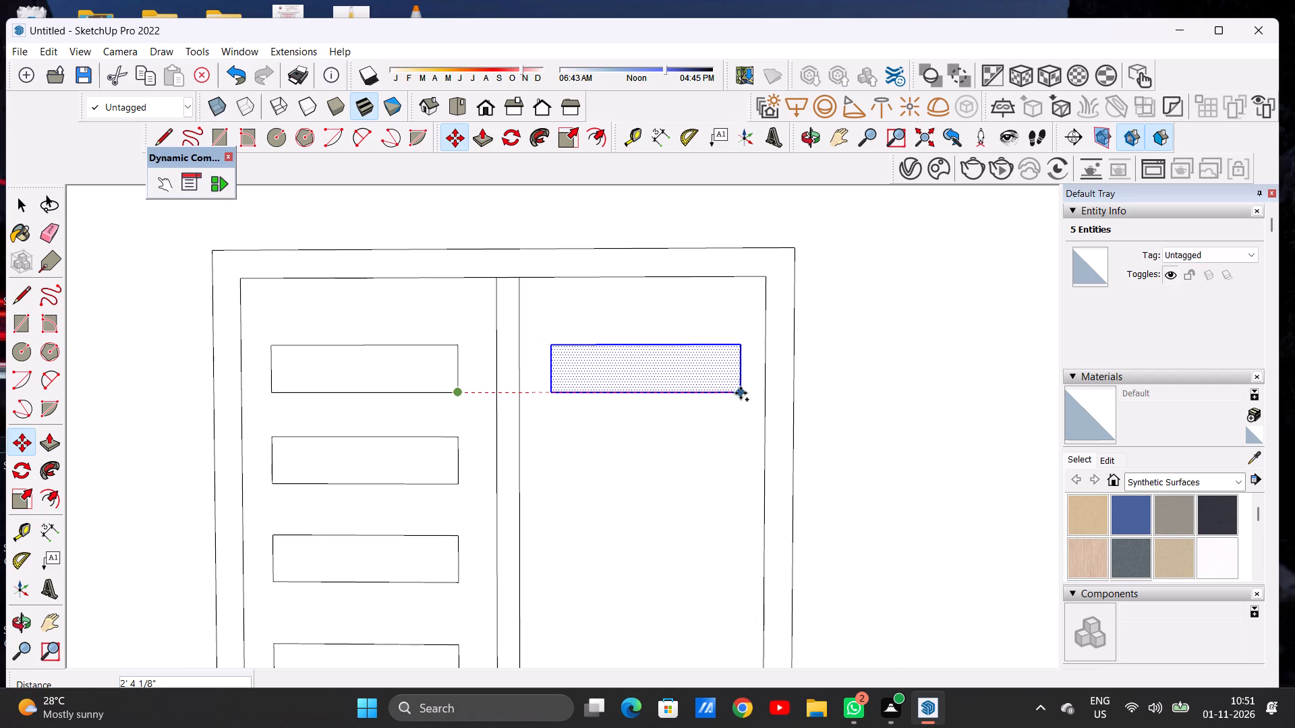
click(741, 393)
Copy the right panel's rectangle straight down about 9 1/16" and multiply it as a *5 array of evenly spaced copies.
scroll(743, 355, down, 6)
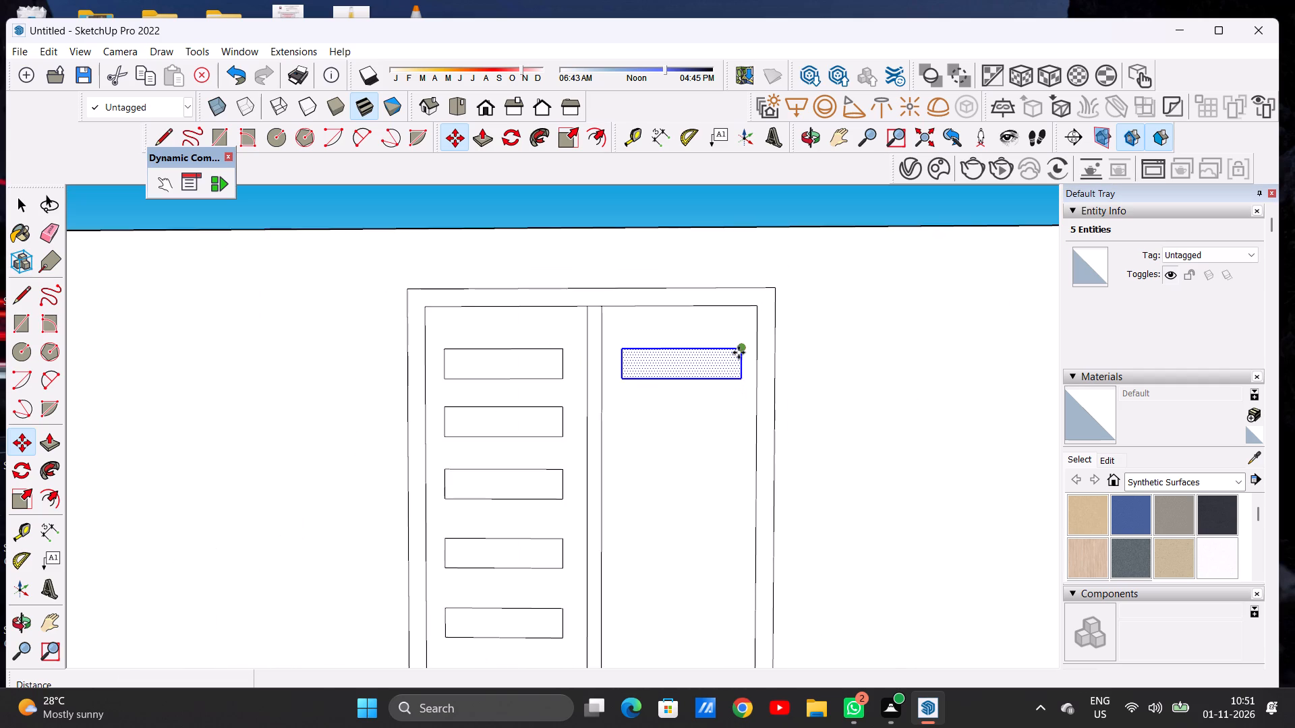
scroll(739, 491, up, 6)
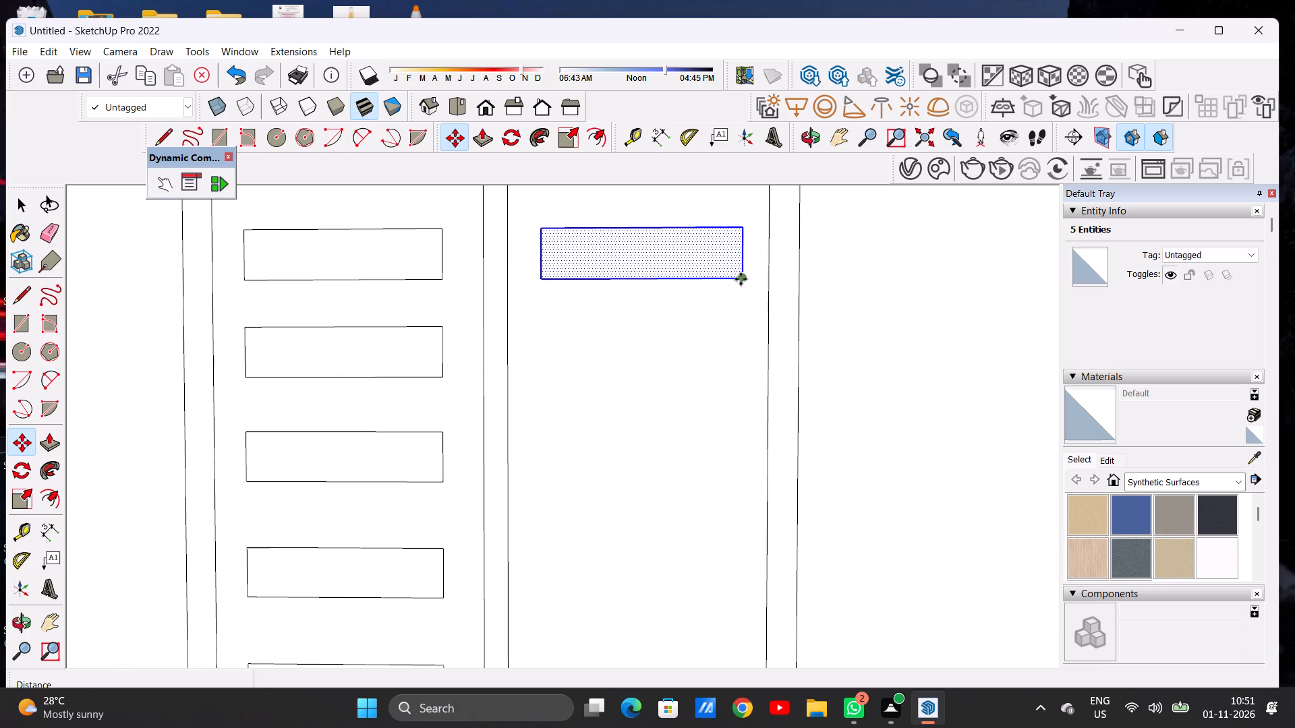
click(741, 279)
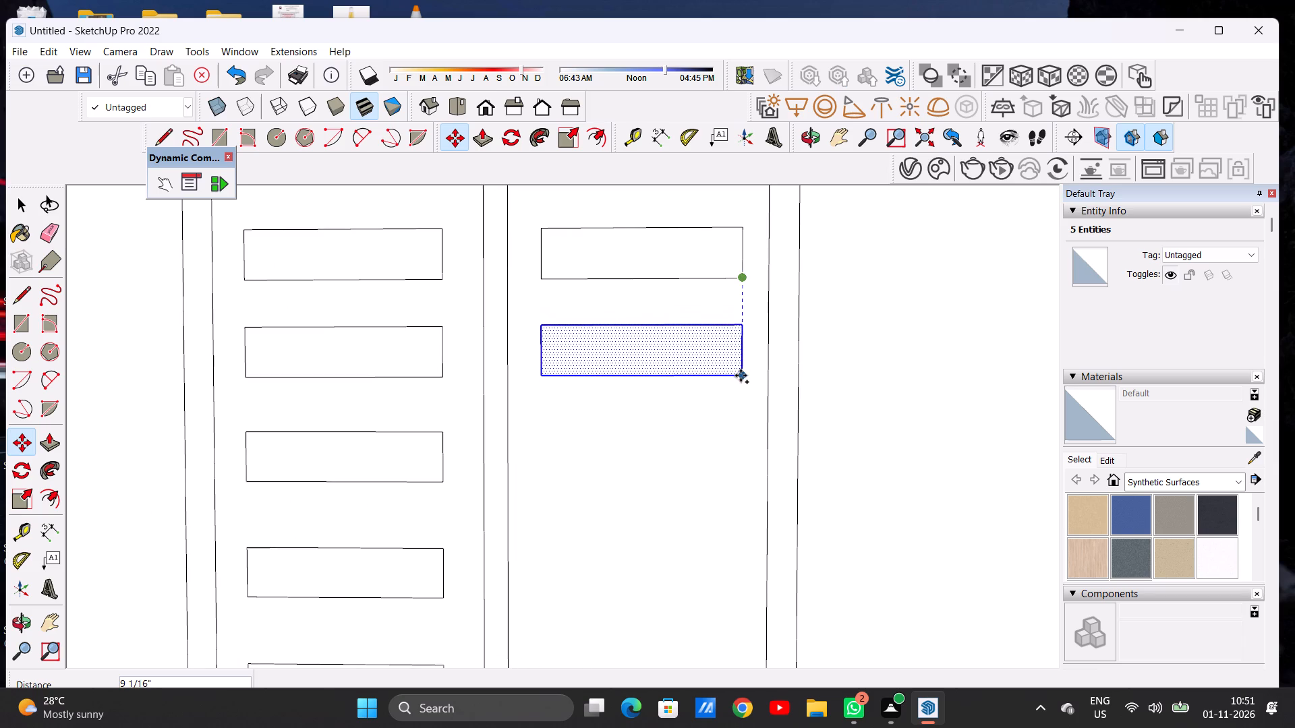
click(741, 375)
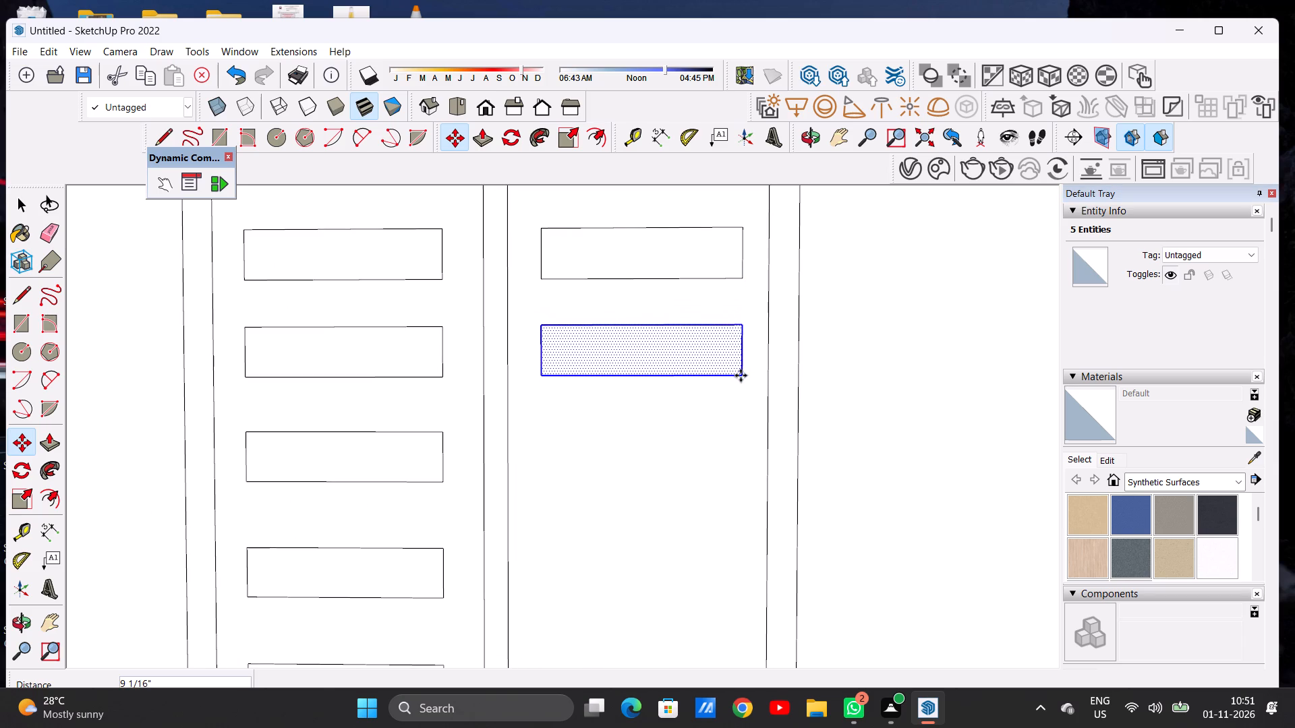
scroll(741, 375, down, 13)
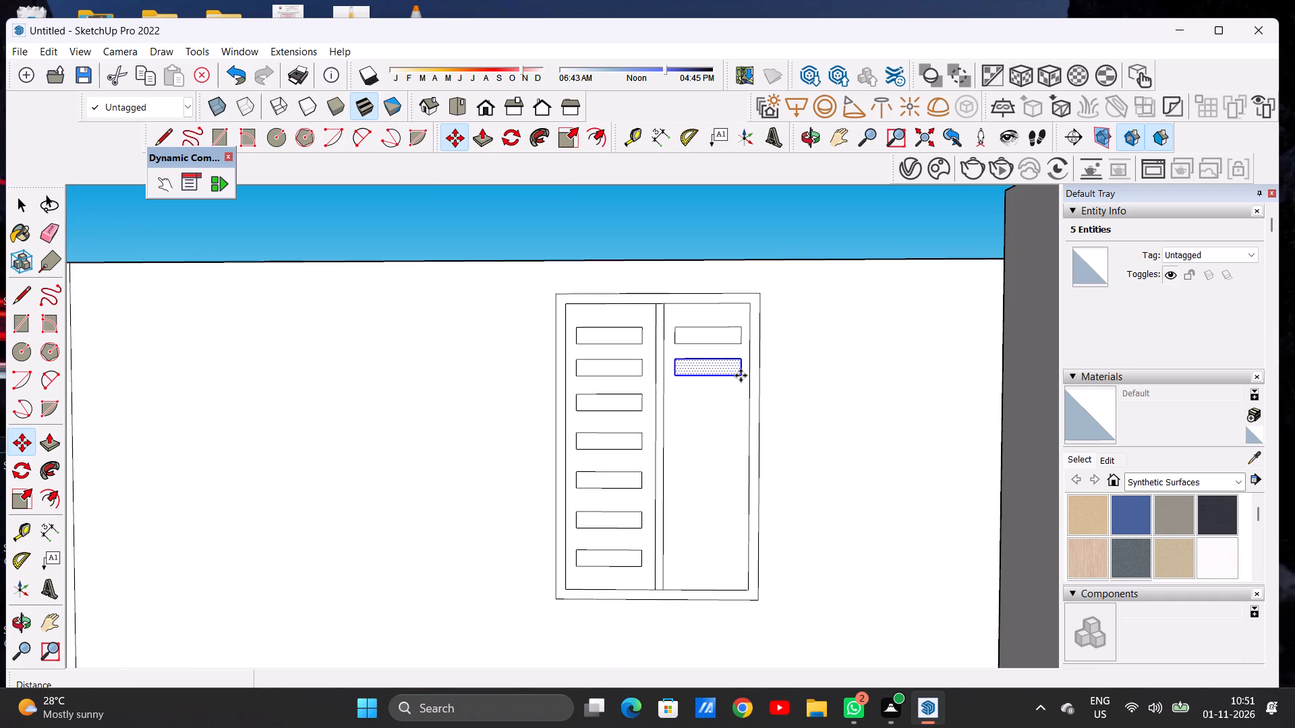
key(shift+asterisk)
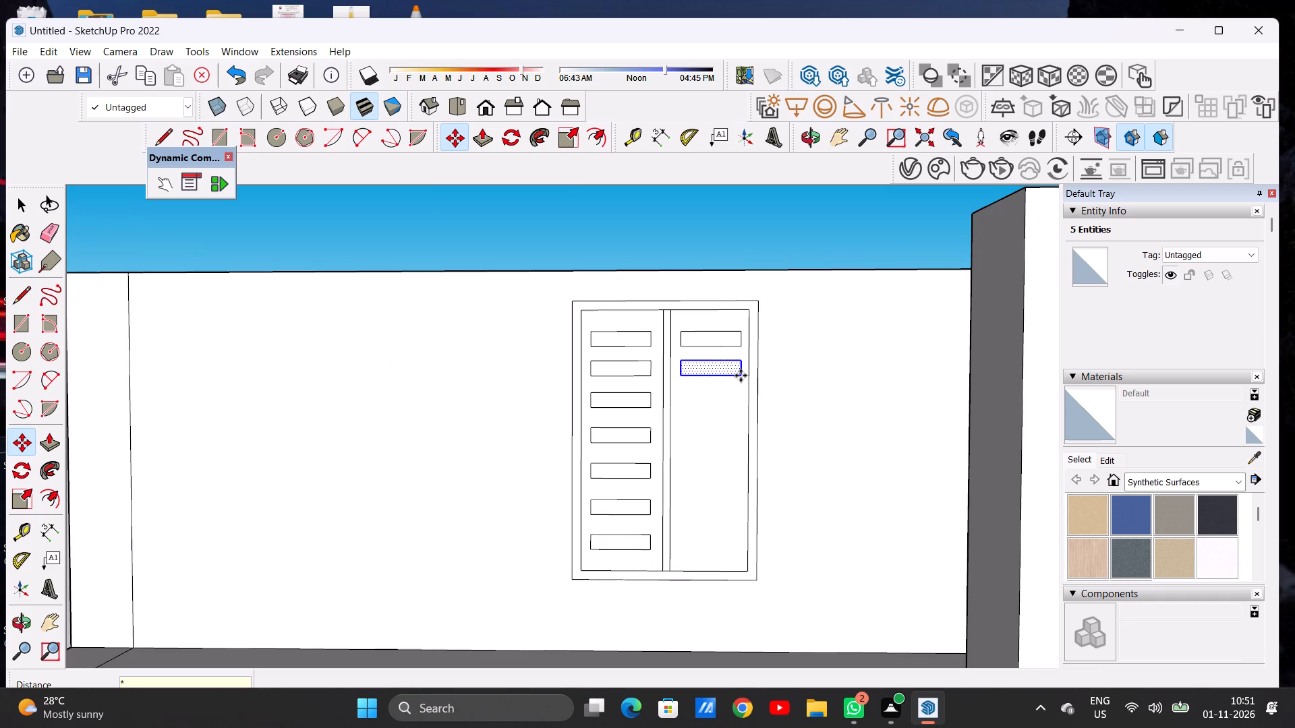
key(5)
key(Return)
key(space)
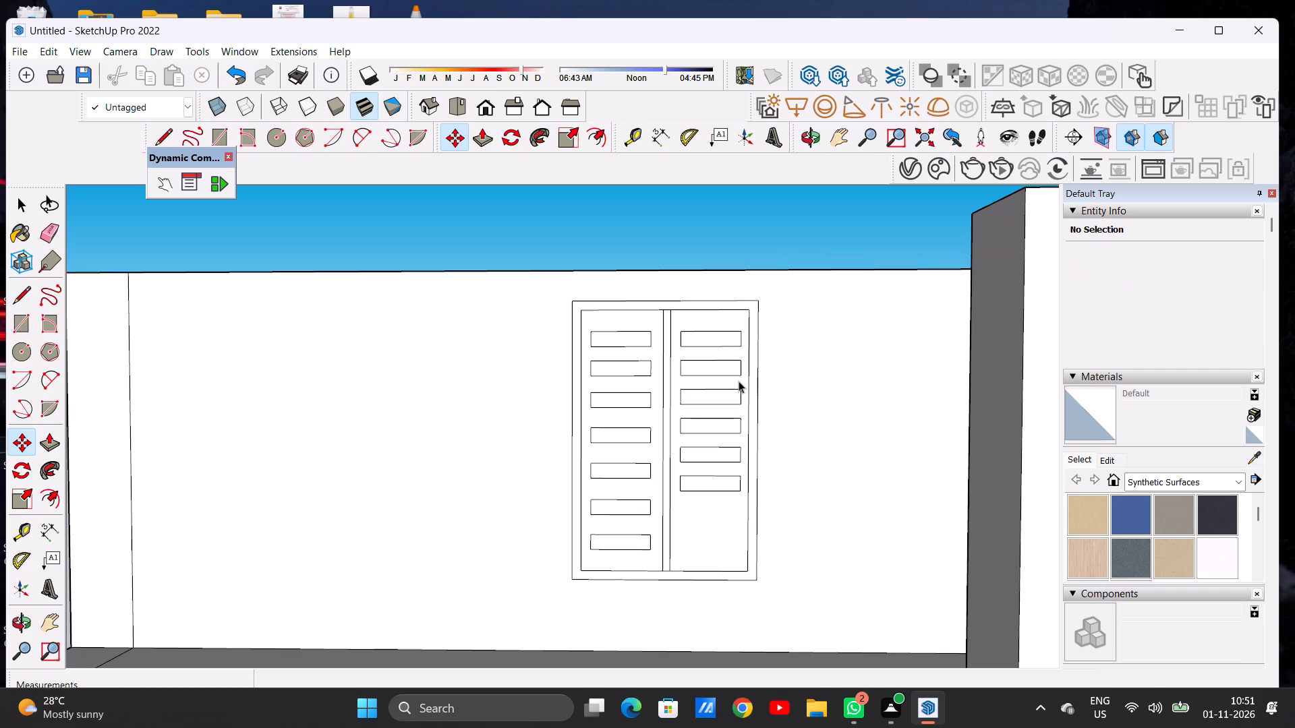
Undo the array of rectangle copies in the right panel, keeping only its top rectangle.
key(ctrl+z)
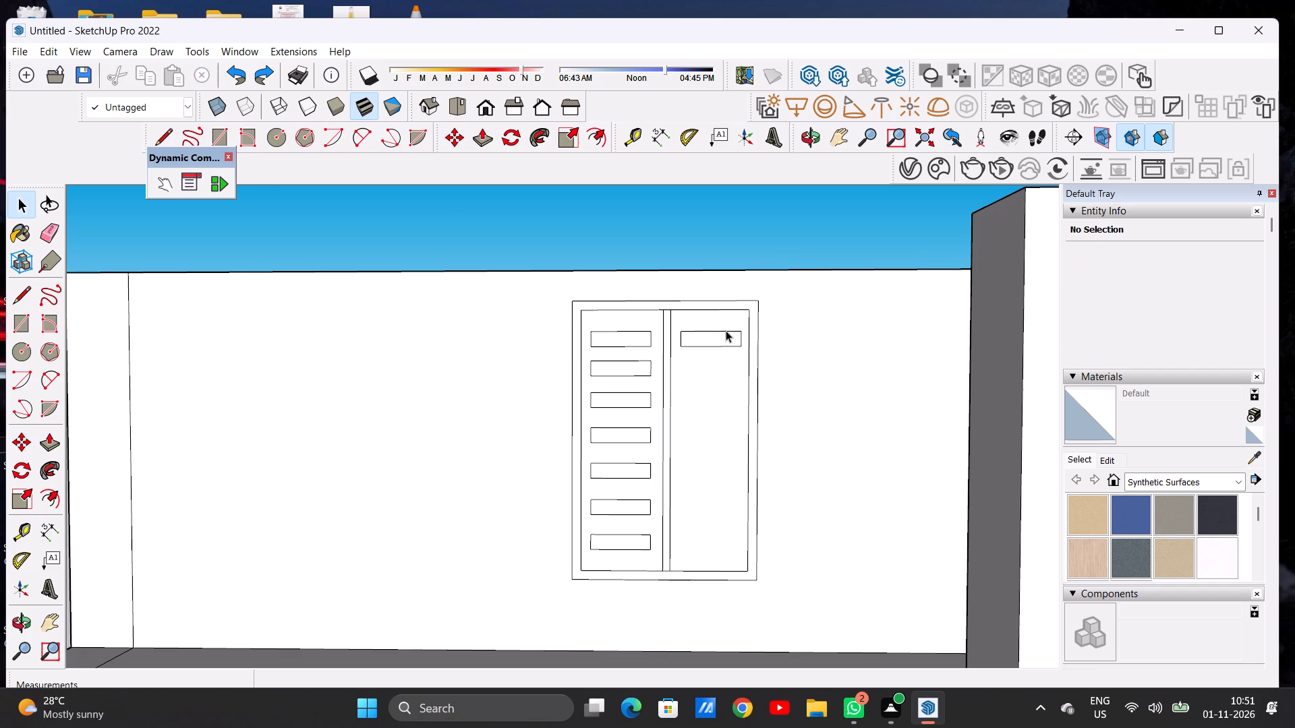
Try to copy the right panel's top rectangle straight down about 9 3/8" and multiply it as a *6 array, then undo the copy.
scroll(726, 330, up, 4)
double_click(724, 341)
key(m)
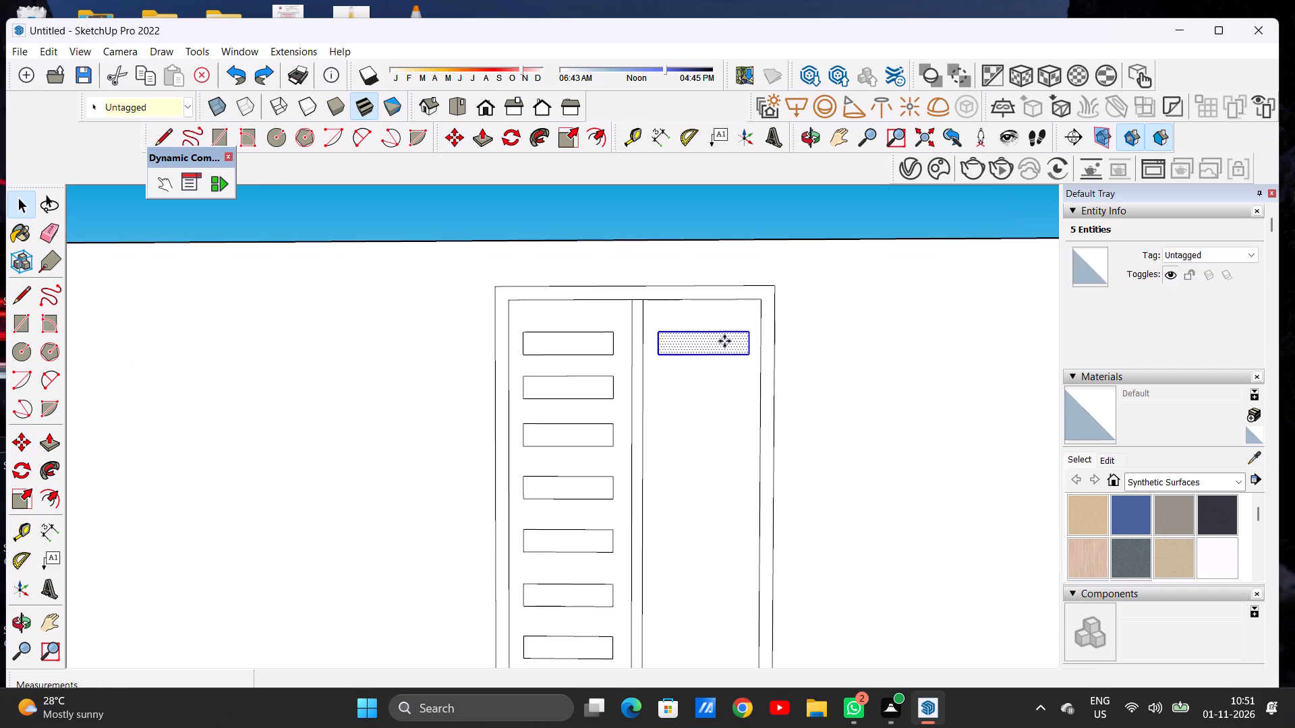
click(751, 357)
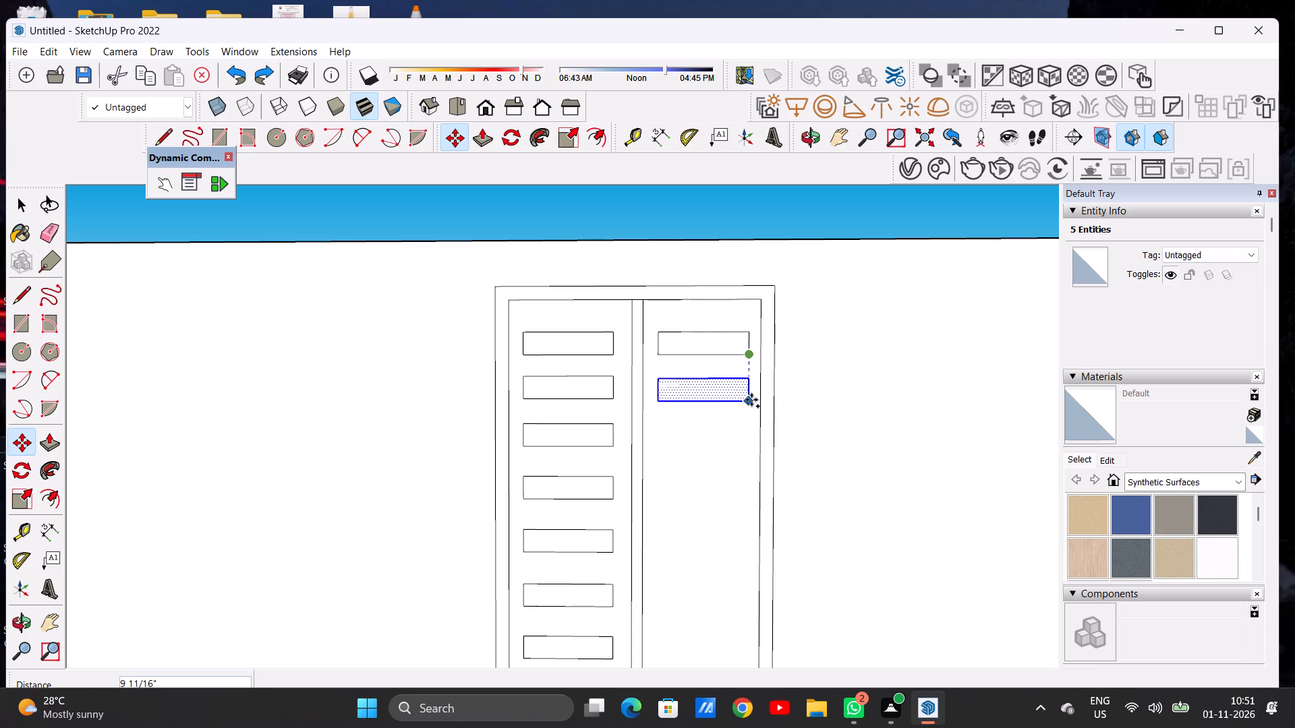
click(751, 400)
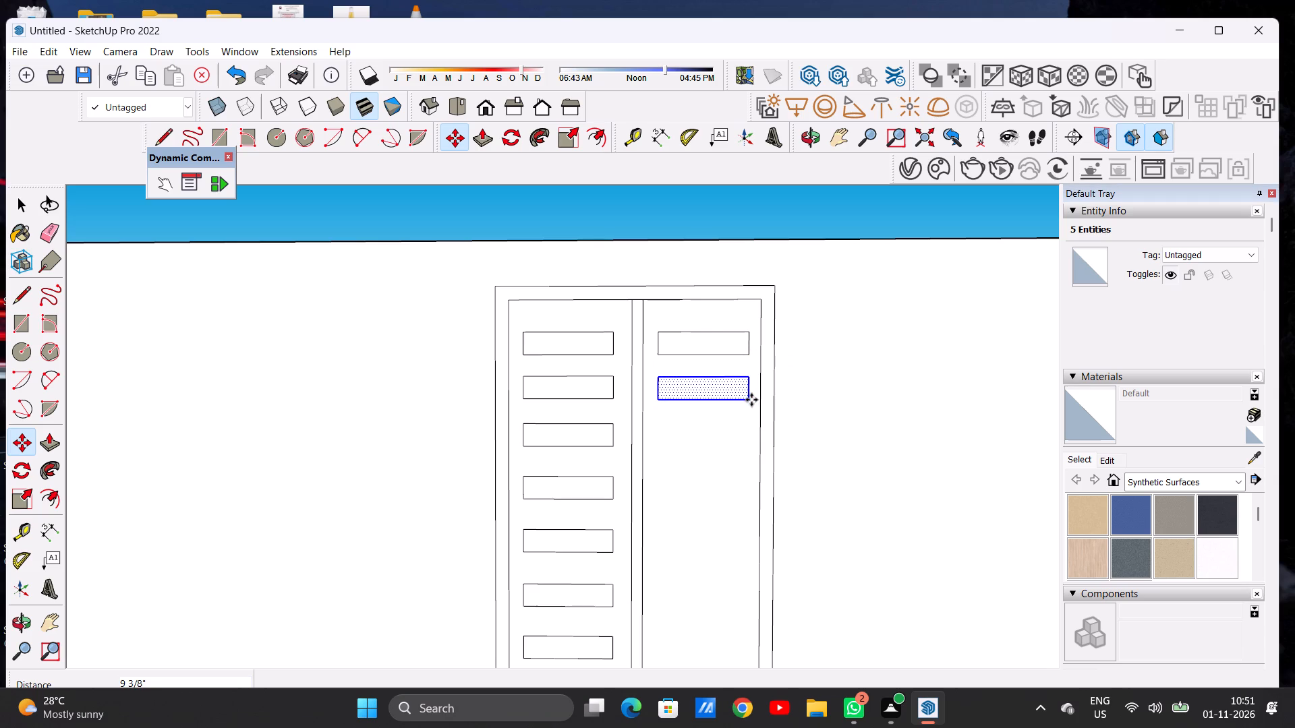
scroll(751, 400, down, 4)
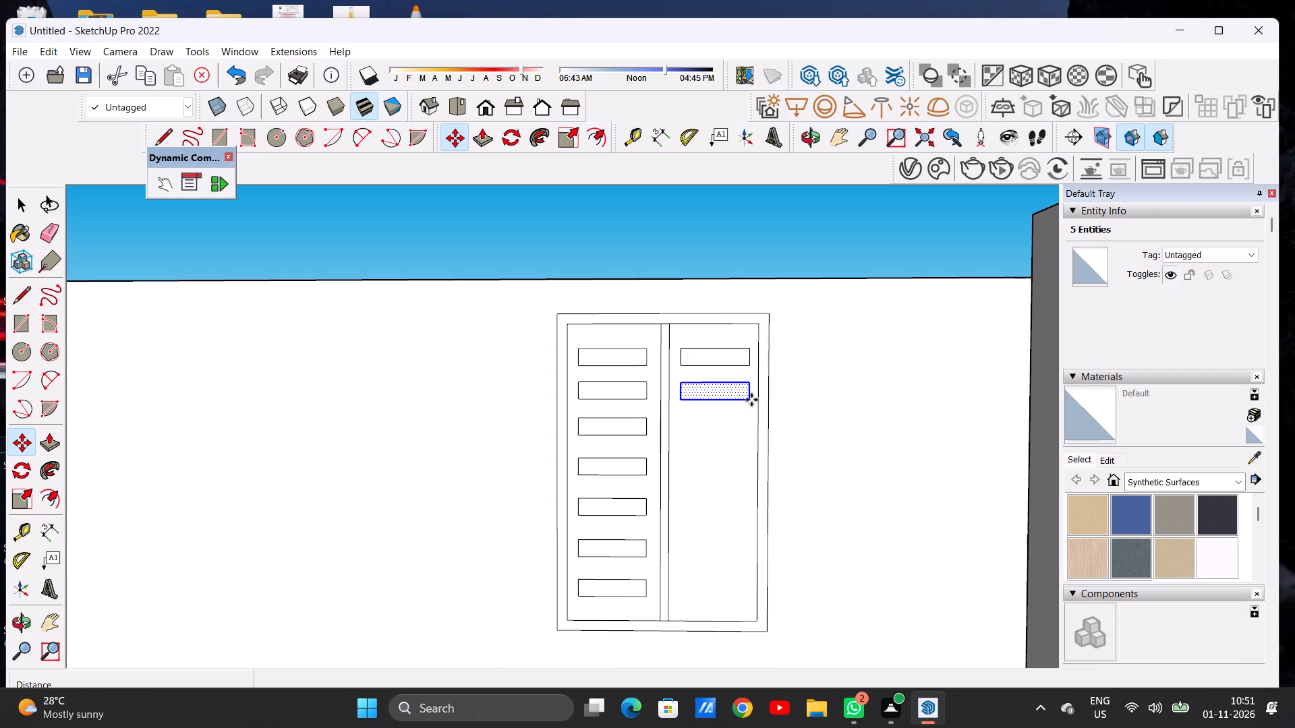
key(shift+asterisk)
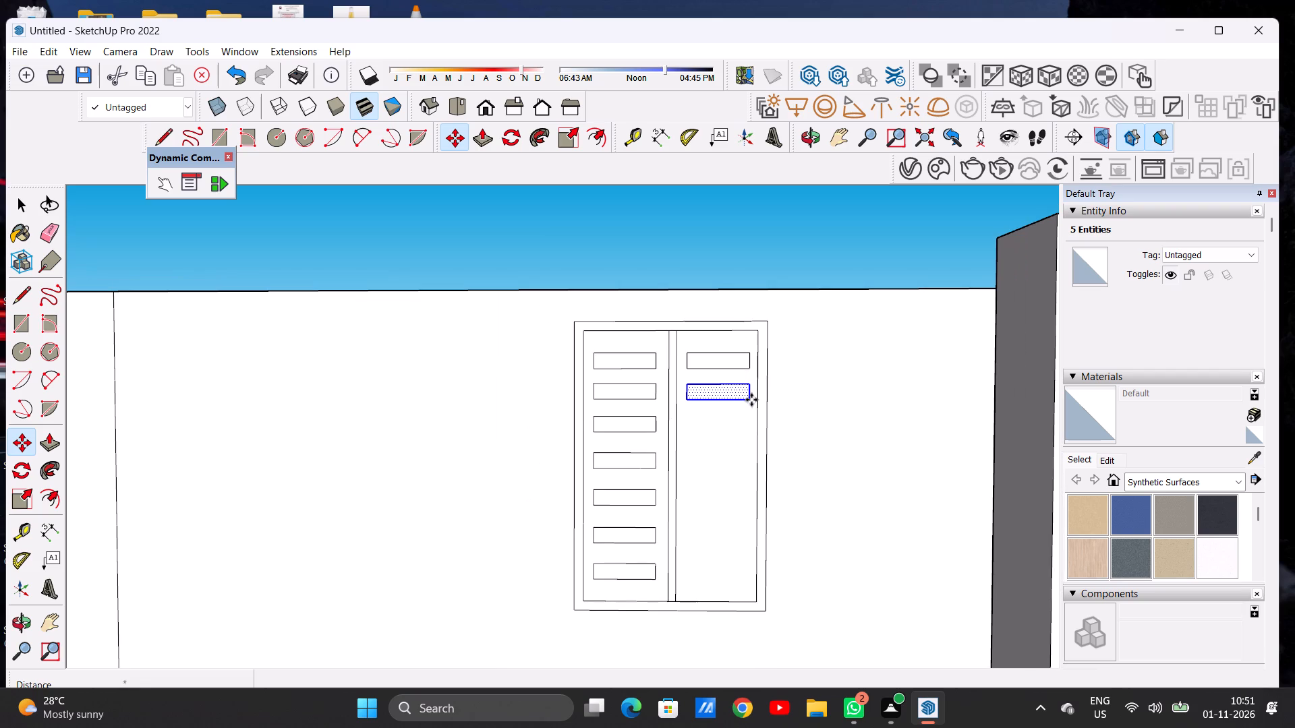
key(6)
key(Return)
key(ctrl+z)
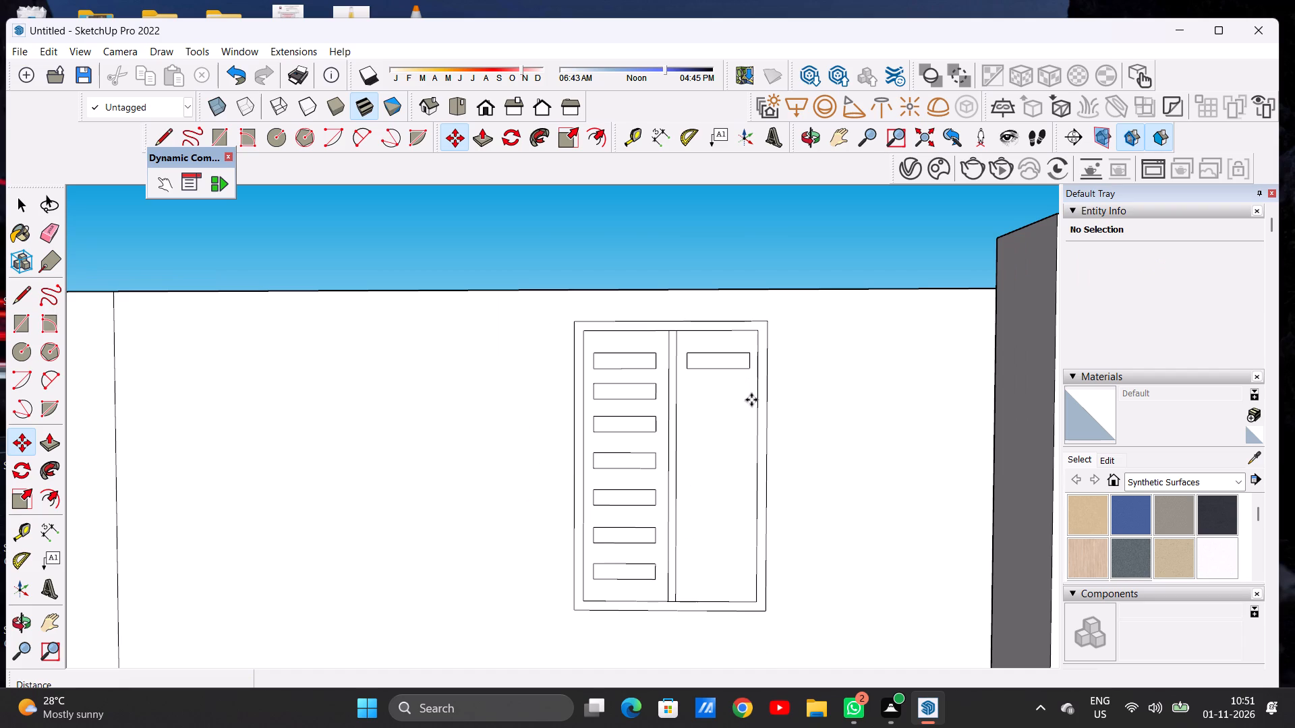
Copy the right panel's top rectangle with its edges straight down about 9 11/16".
key(space)
scroll(721, 366, up, 1)
scroll(721, 366, down, 1)
scroll(721, 366, up, 2)
double_click(724, 360)
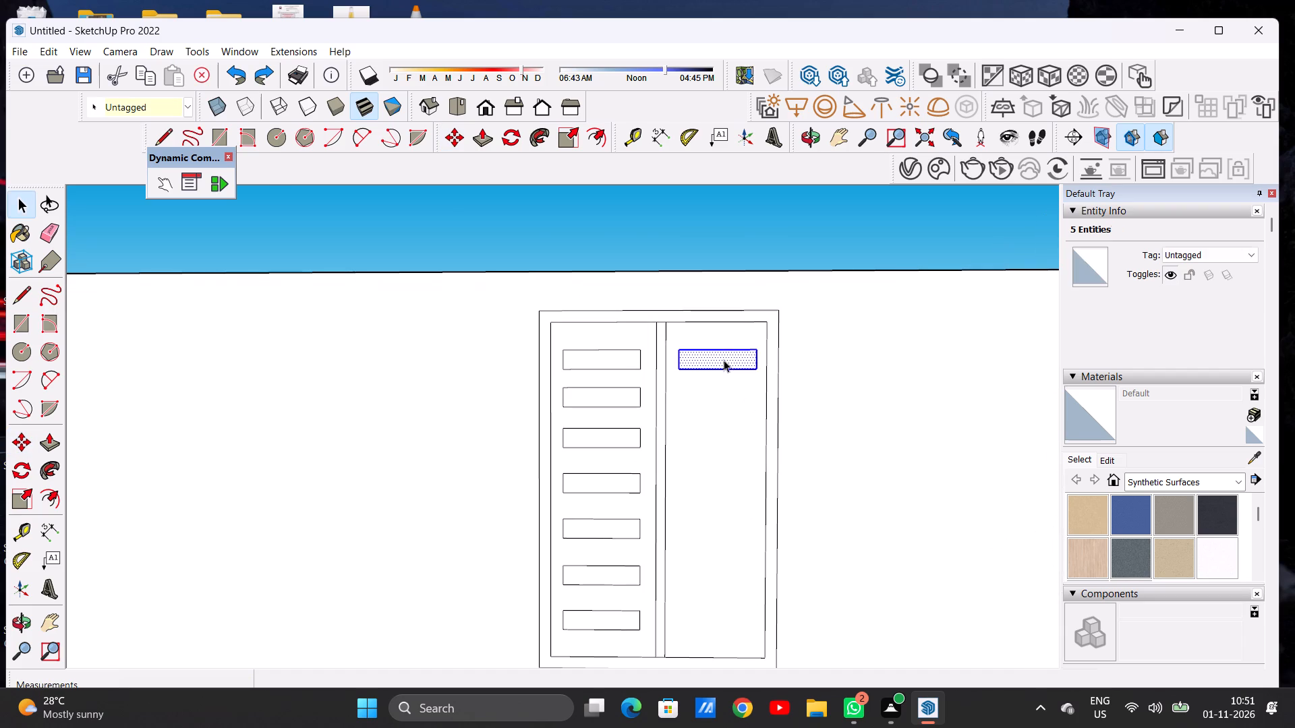
key(m)
click(753, 373)
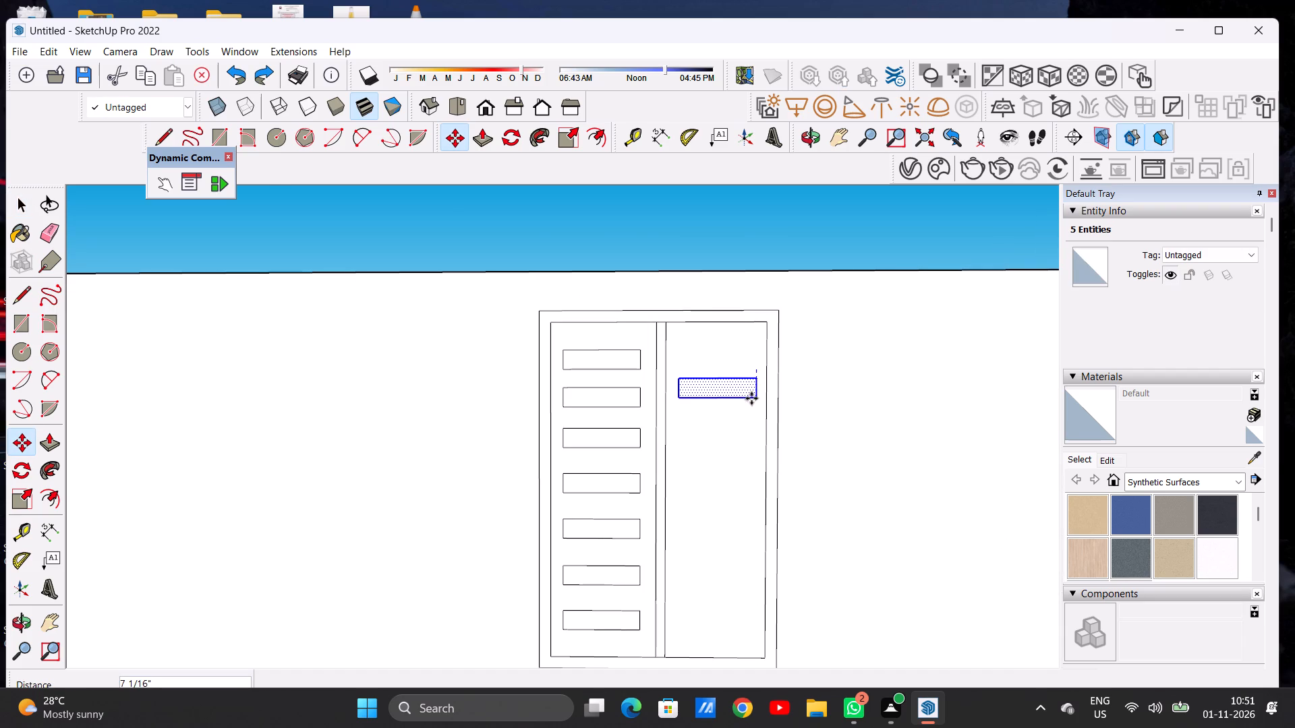
scroll(751, 398, up, 4)
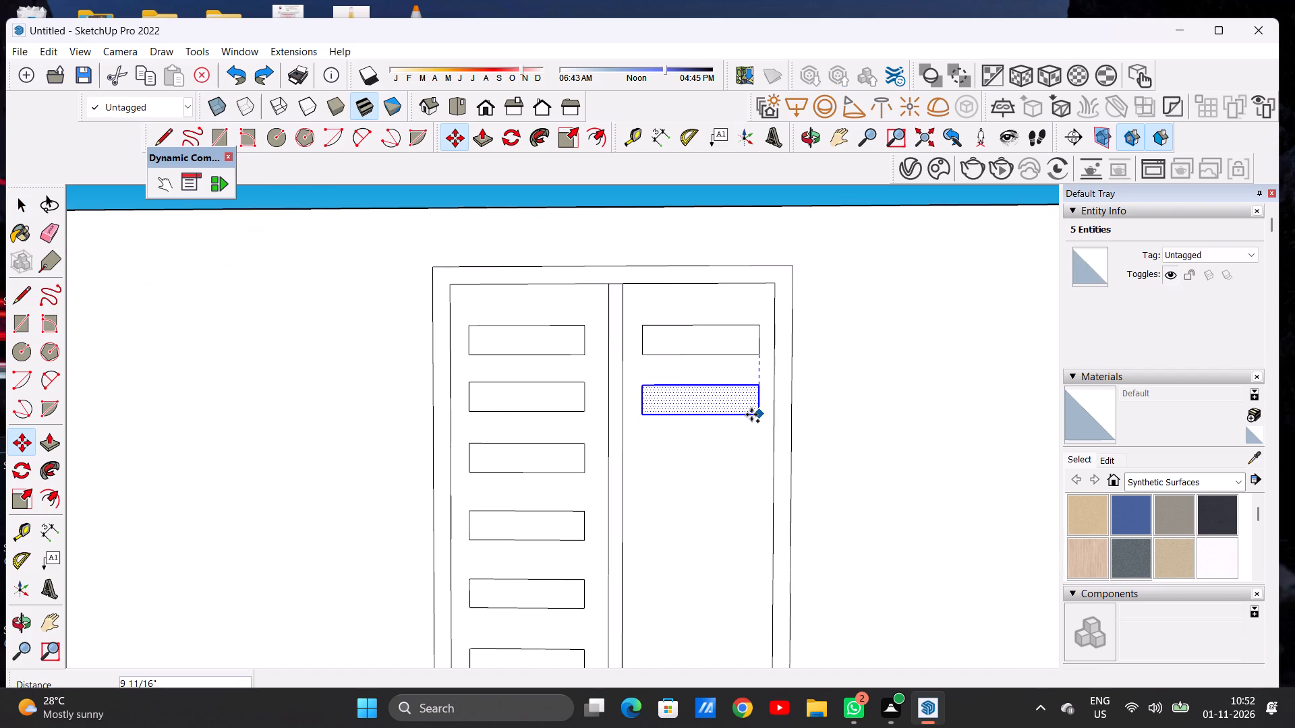
click(751, 415)
Copy the lowest rectangle down the right panel three more times, roughly level with the left column's rows, the last two spaced about 11 1/2" and 10 15/16".
click(759, 417)
click(761, 473)
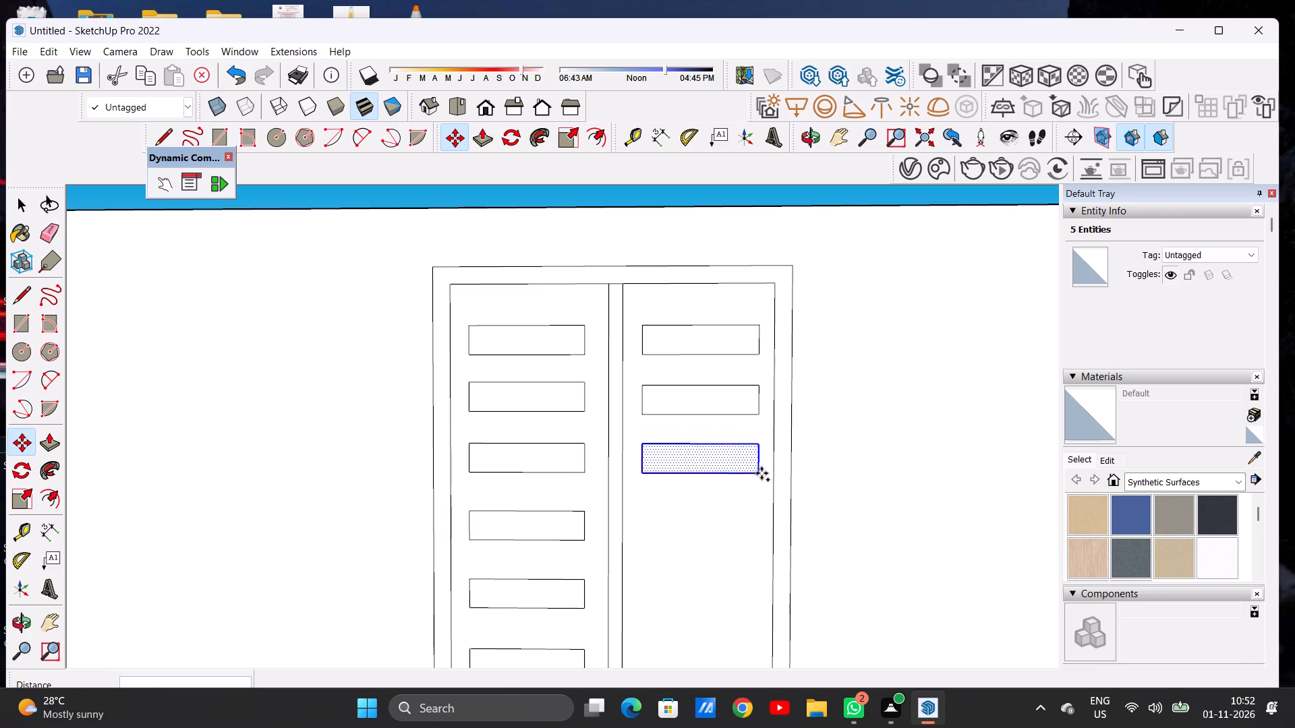
click(761, 473)
click(760, 544)
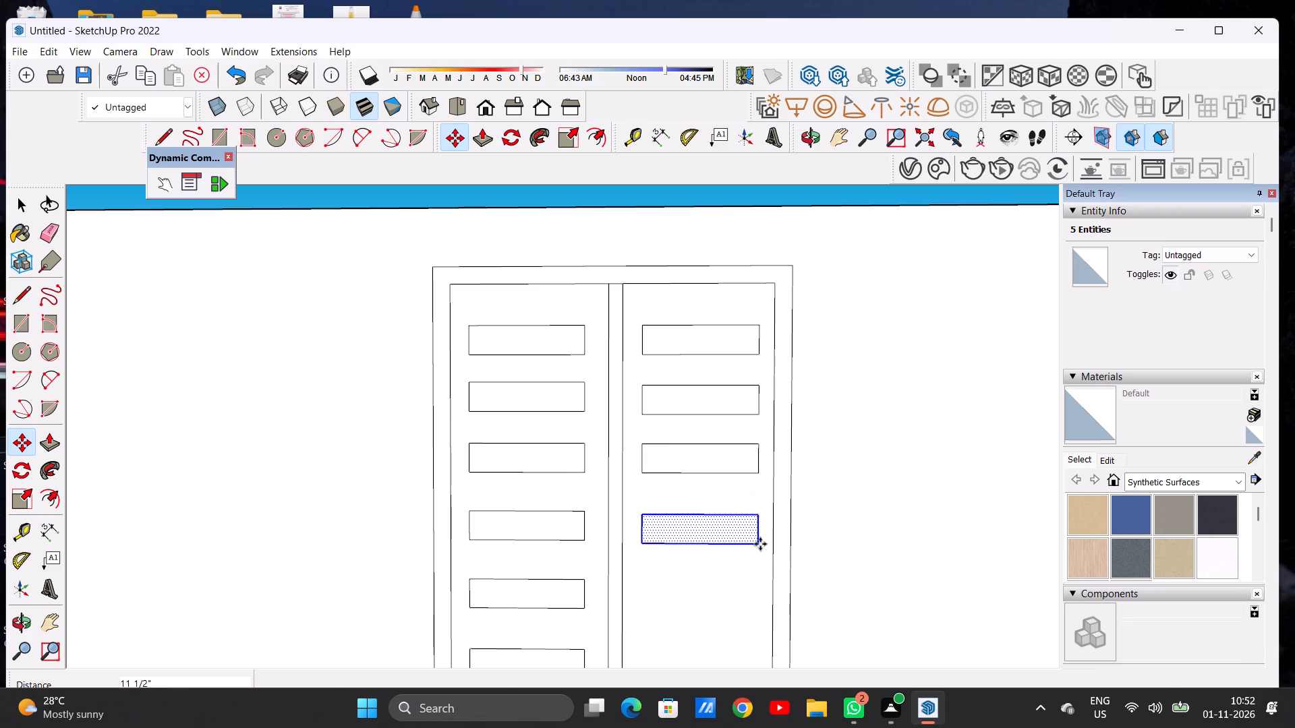
scroll(701, 414, down, 10)
scroll(712, 517, up, 8)
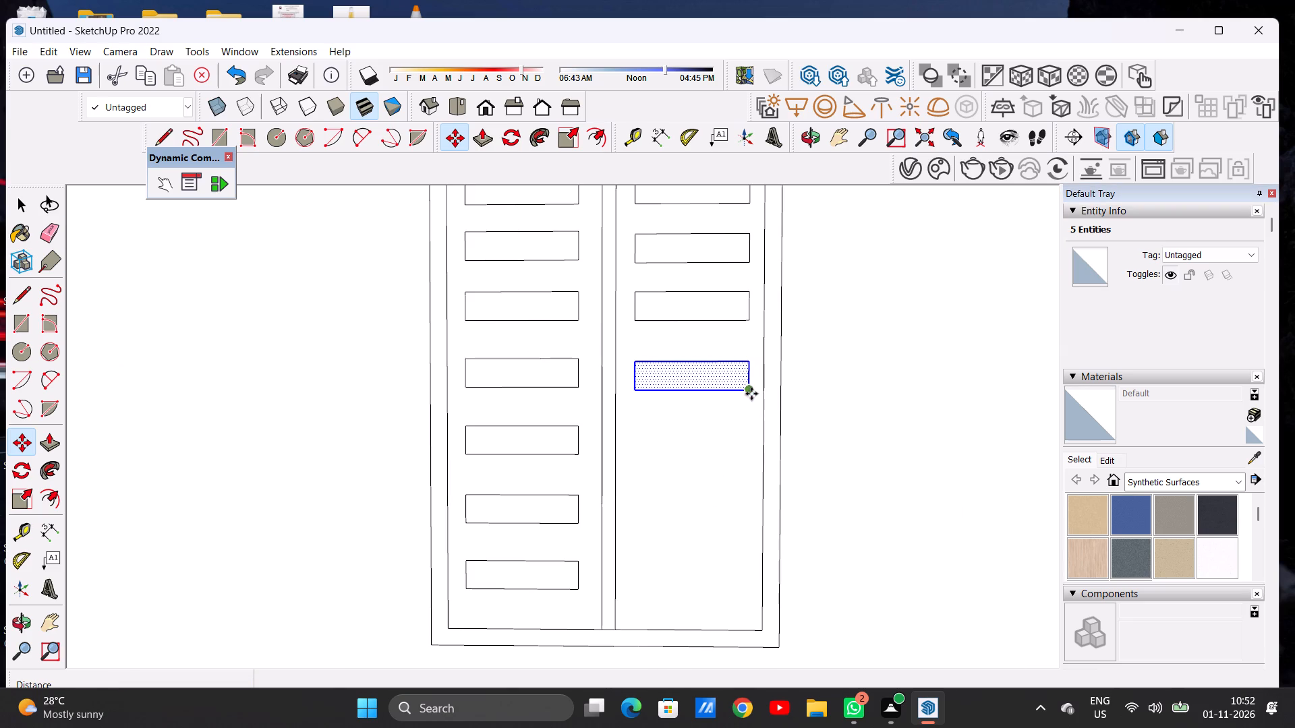
click(751, 394)
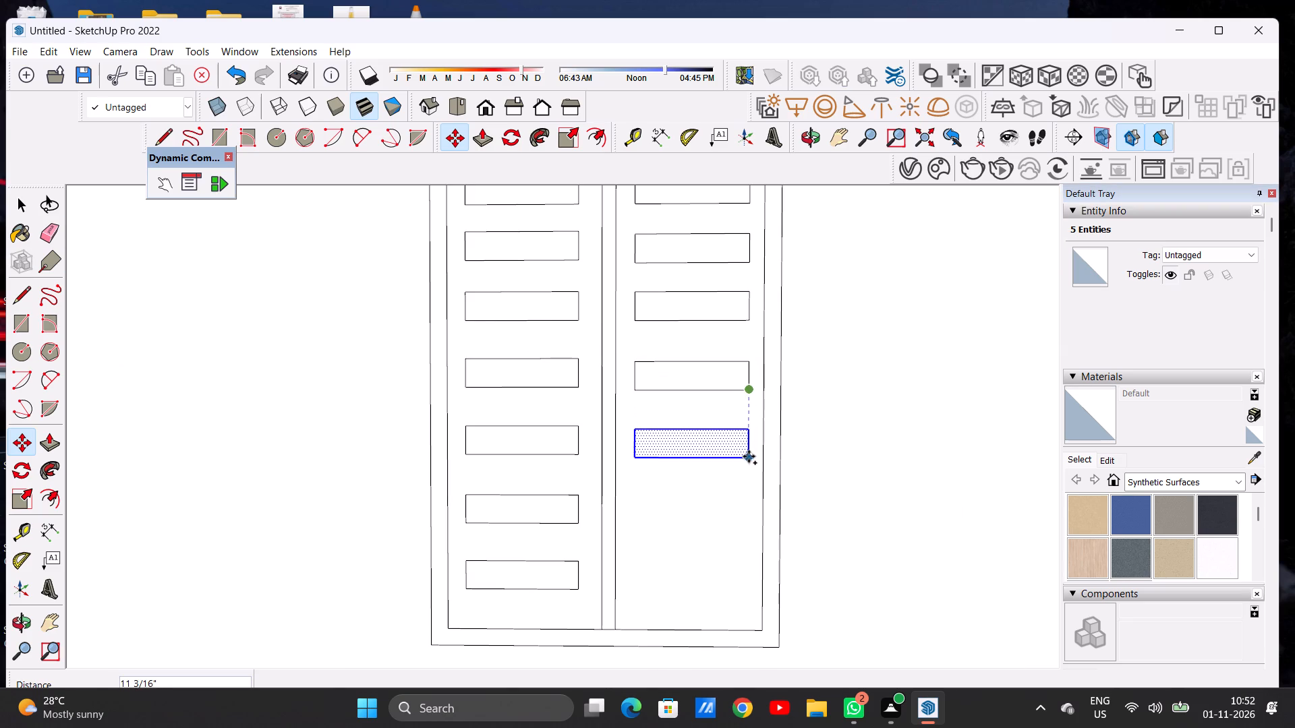
click(749, 456)
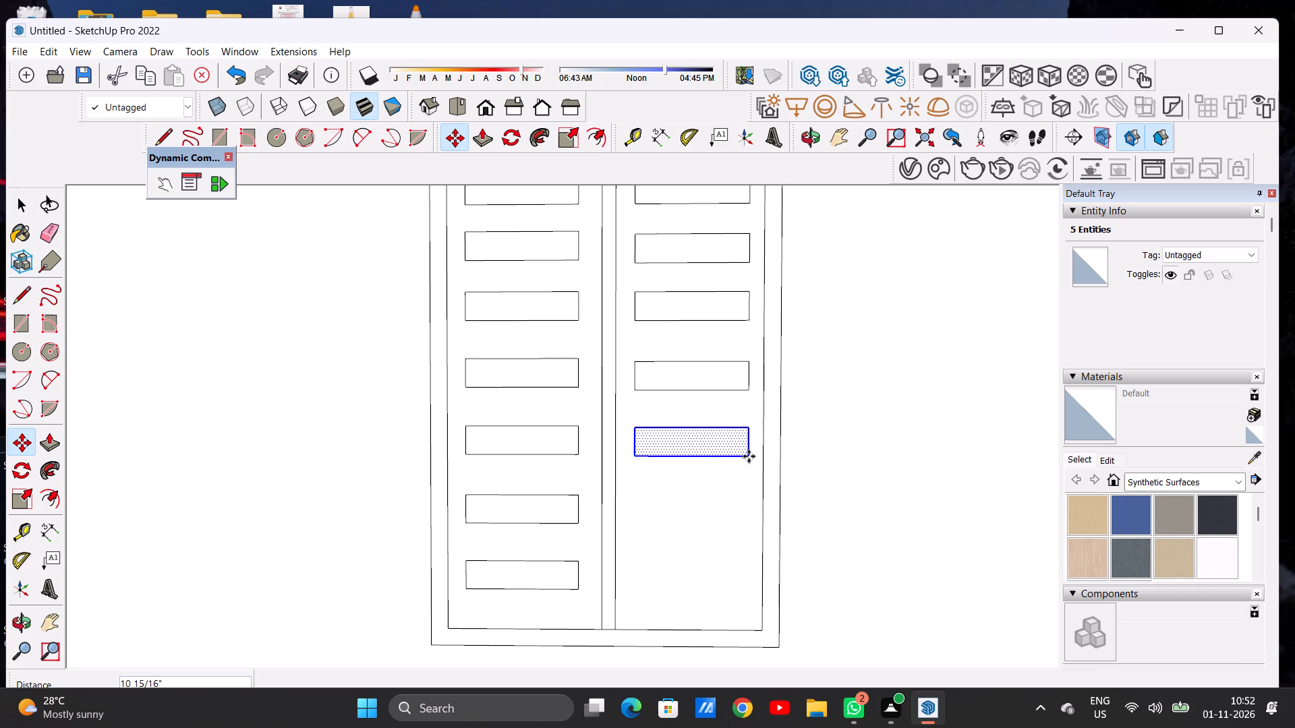
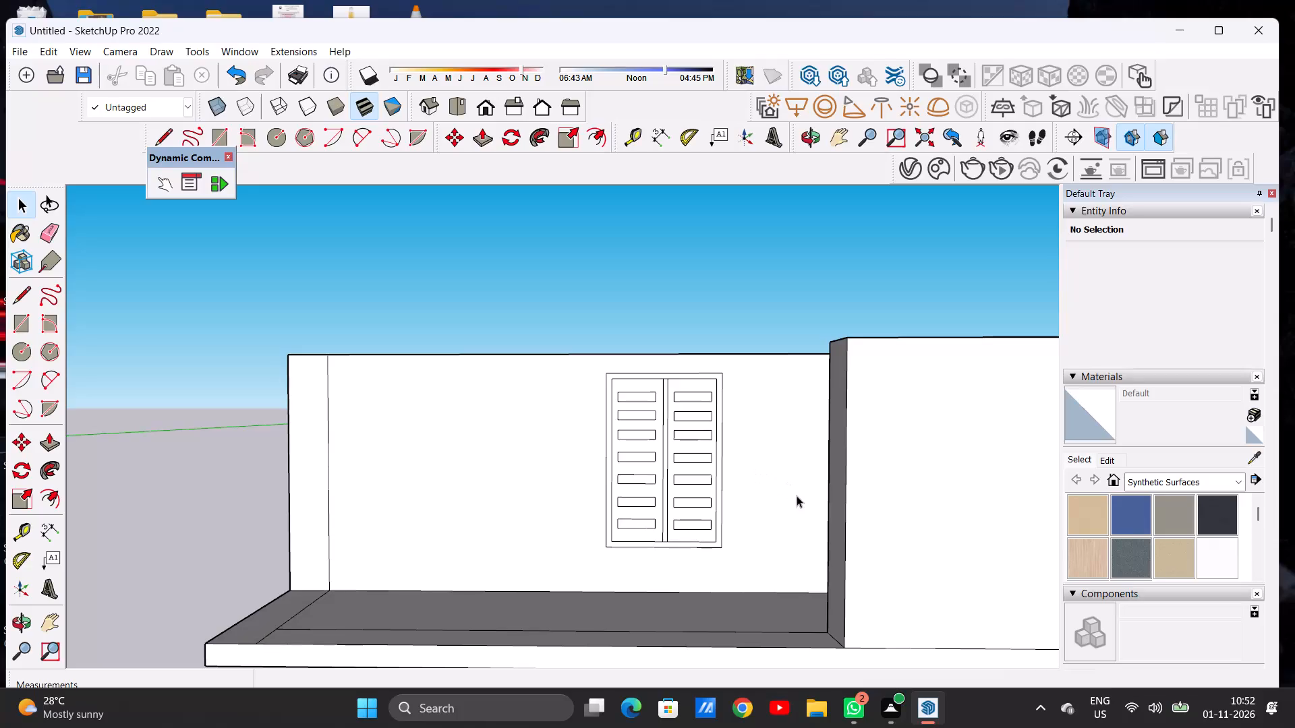
Examine the two-panel opening and its rectangle columns against the surrounding walls and slab.
scroll(728, 428, down, 11)
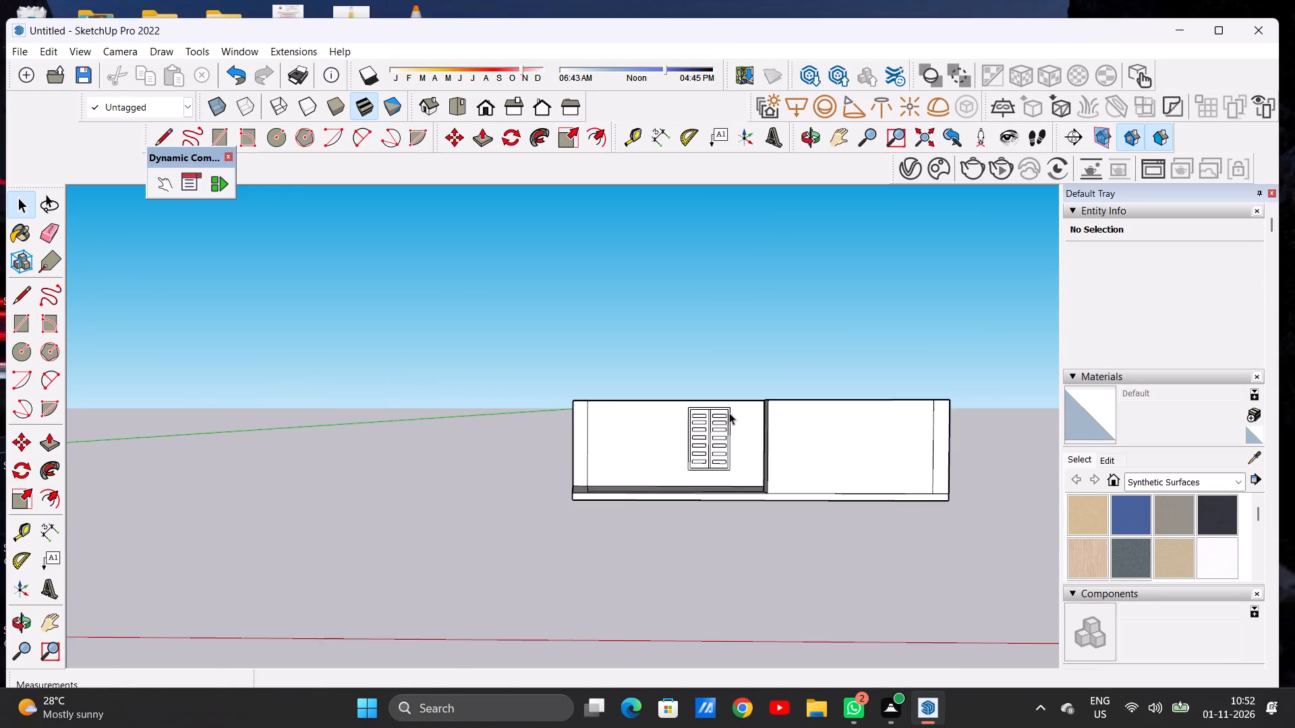
scroll(729, 413, down, 4)
scroll(751, 462, up, 7)
middle_drag(748, 446, 702, 460)
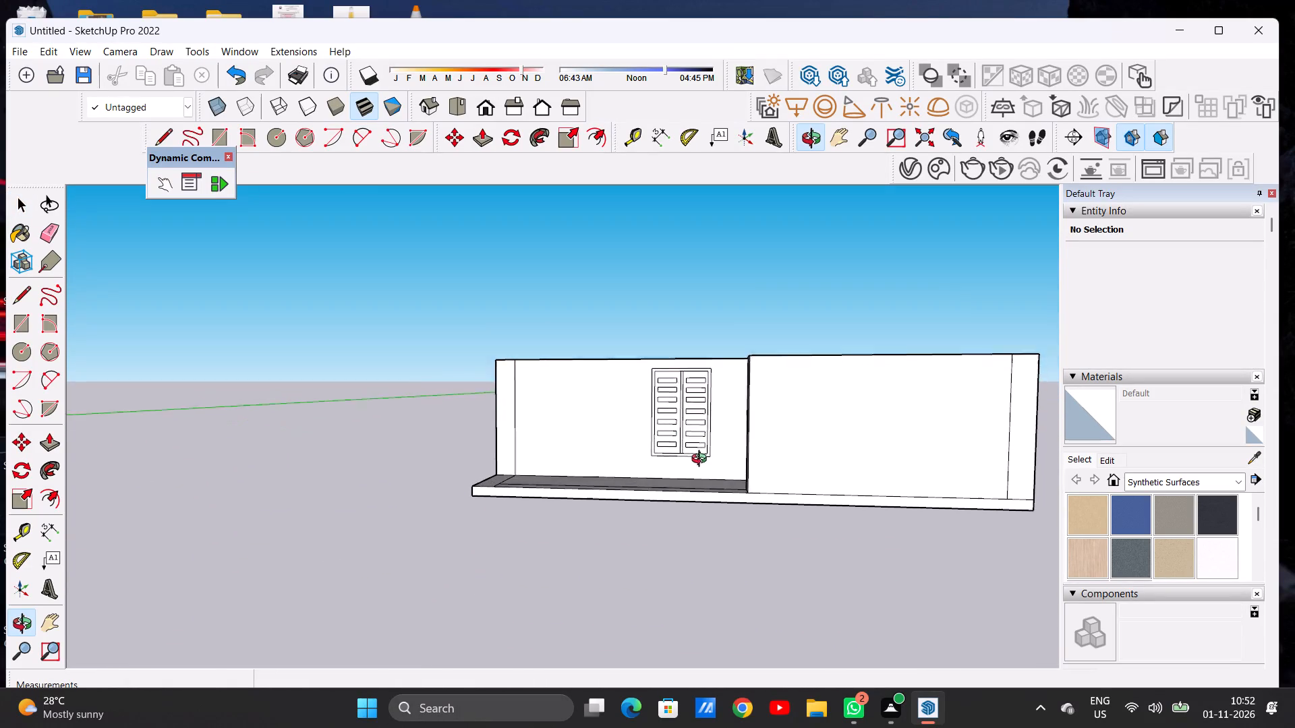
middle_drag(702, 460, 705, 468)
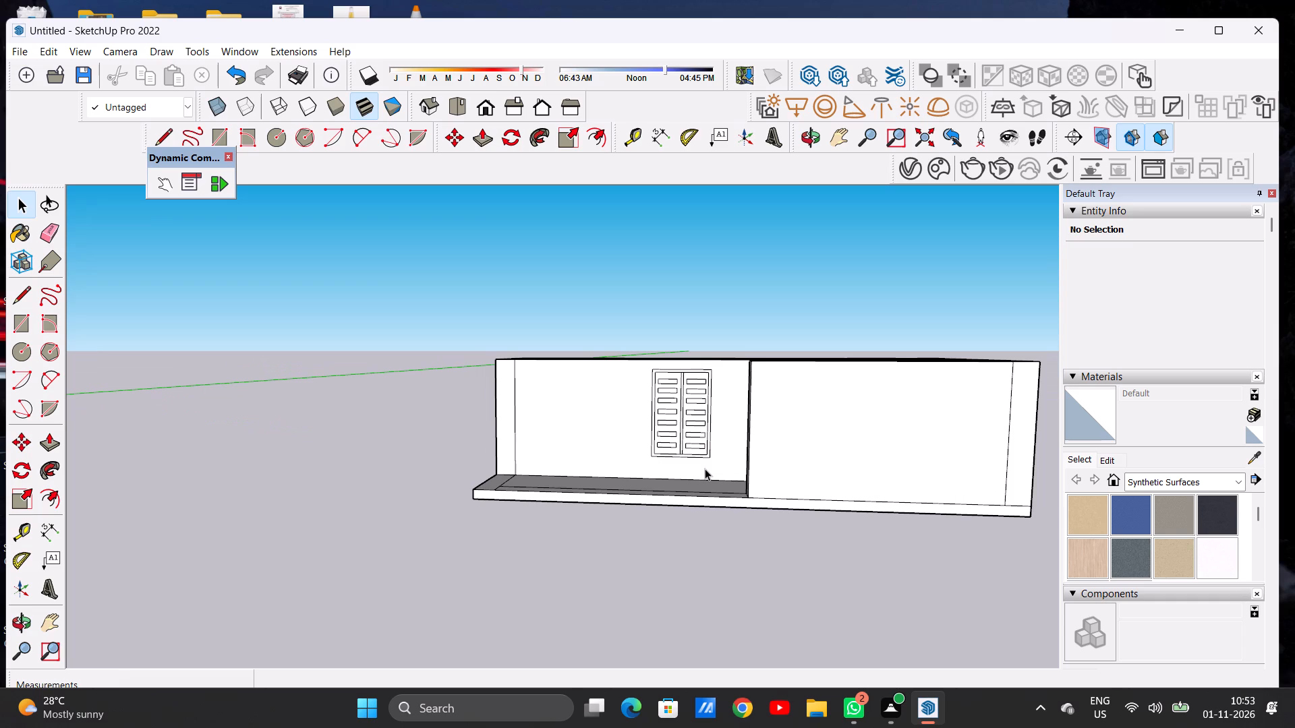
scroll(689, 379, up, 13)
scroll(669, 389, down, 1)
scroll(669, 389, up, 2)
scroll(669, 390, down, 6)
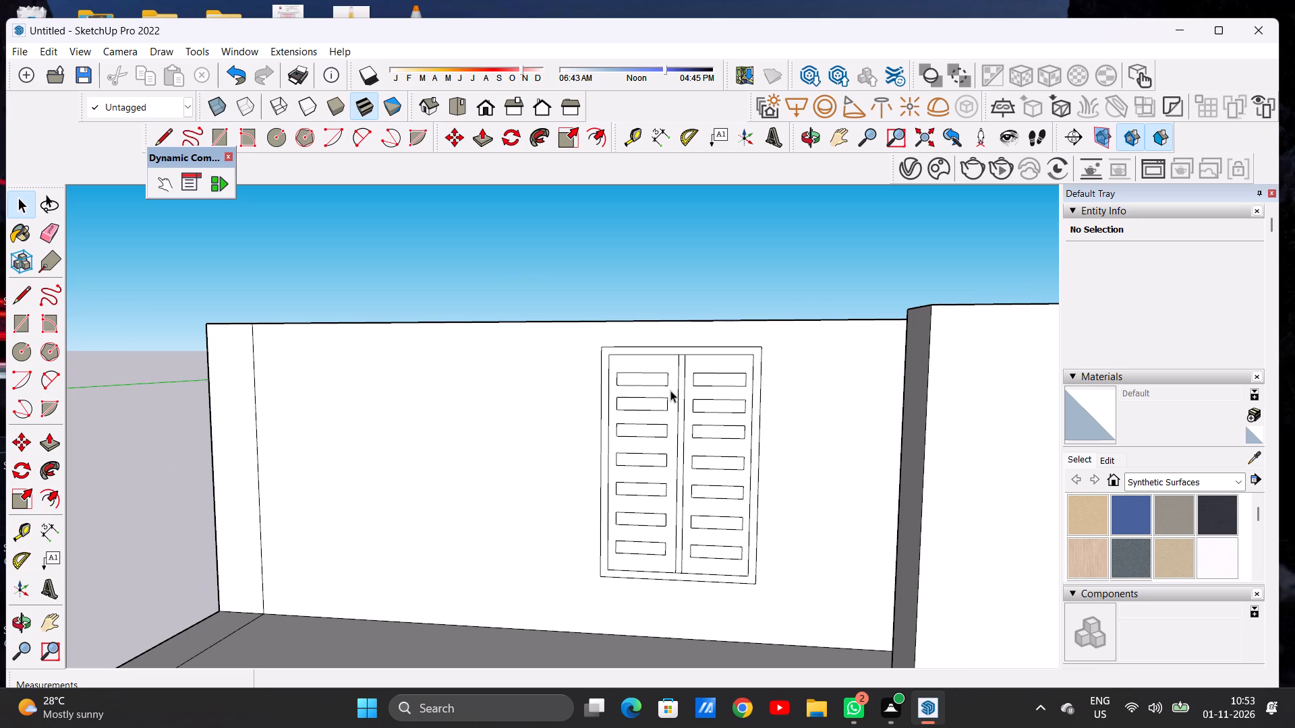
scroll(706, 322, down, 7)
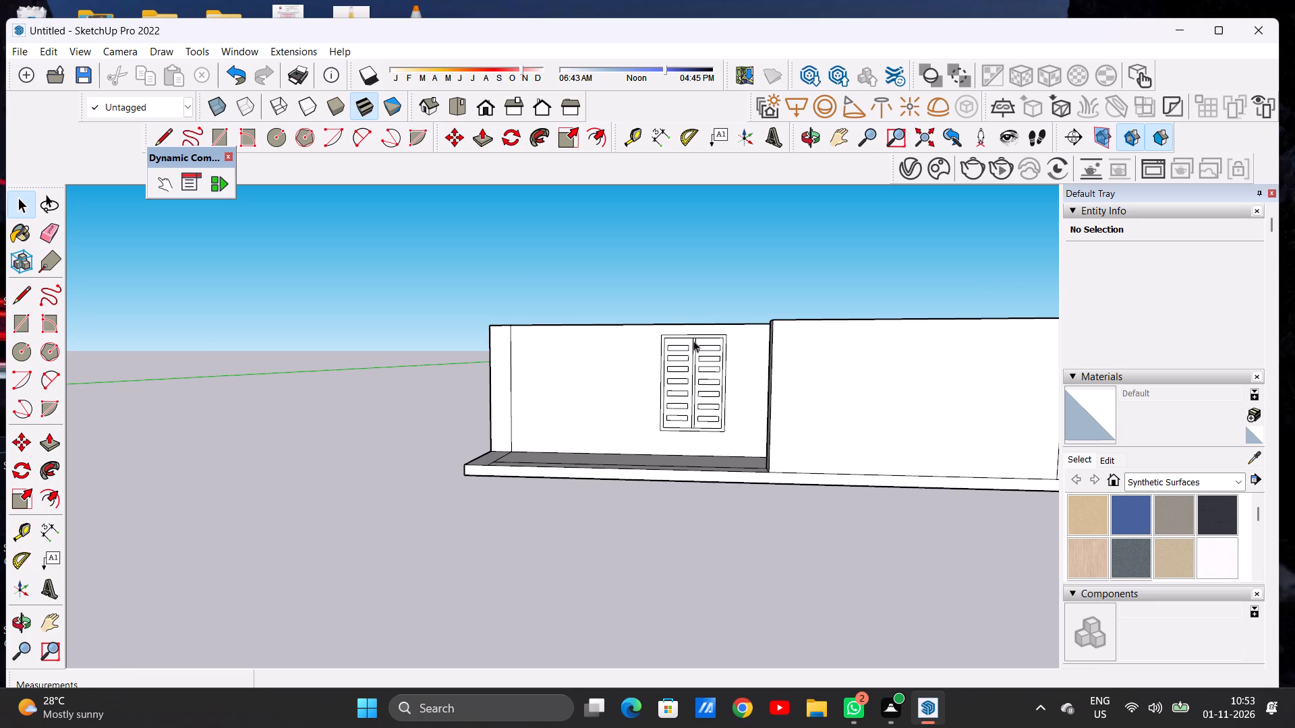
scroll(702, 347, up, 10)
scroll(667, 348, down, 1)
scroll(667, 348, up, 6)
scroll(813, 320, down, 12)
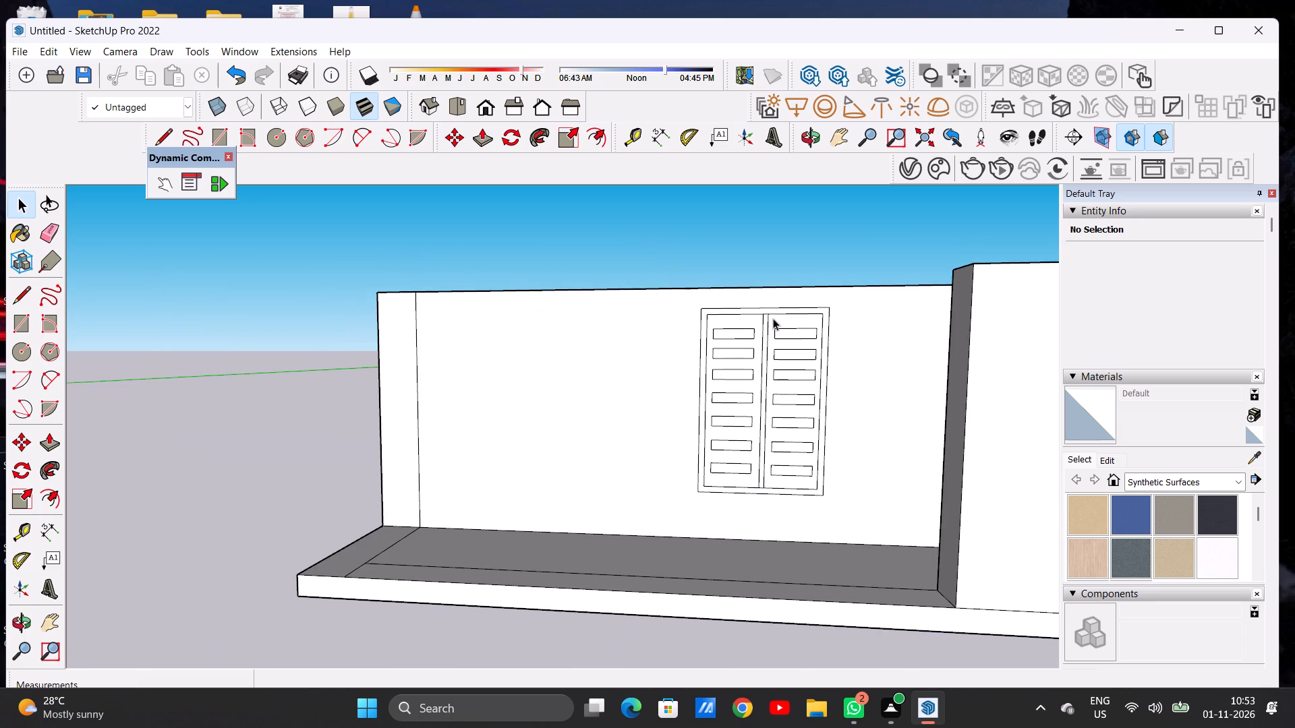
middle_drag(779, 318, 796, 313)
Draw vertical lines about 4 3/4" long across the left panel's top three rectangles, near their ends facing the centre divider.
scroll(718, 404, up, 5)
key(l)
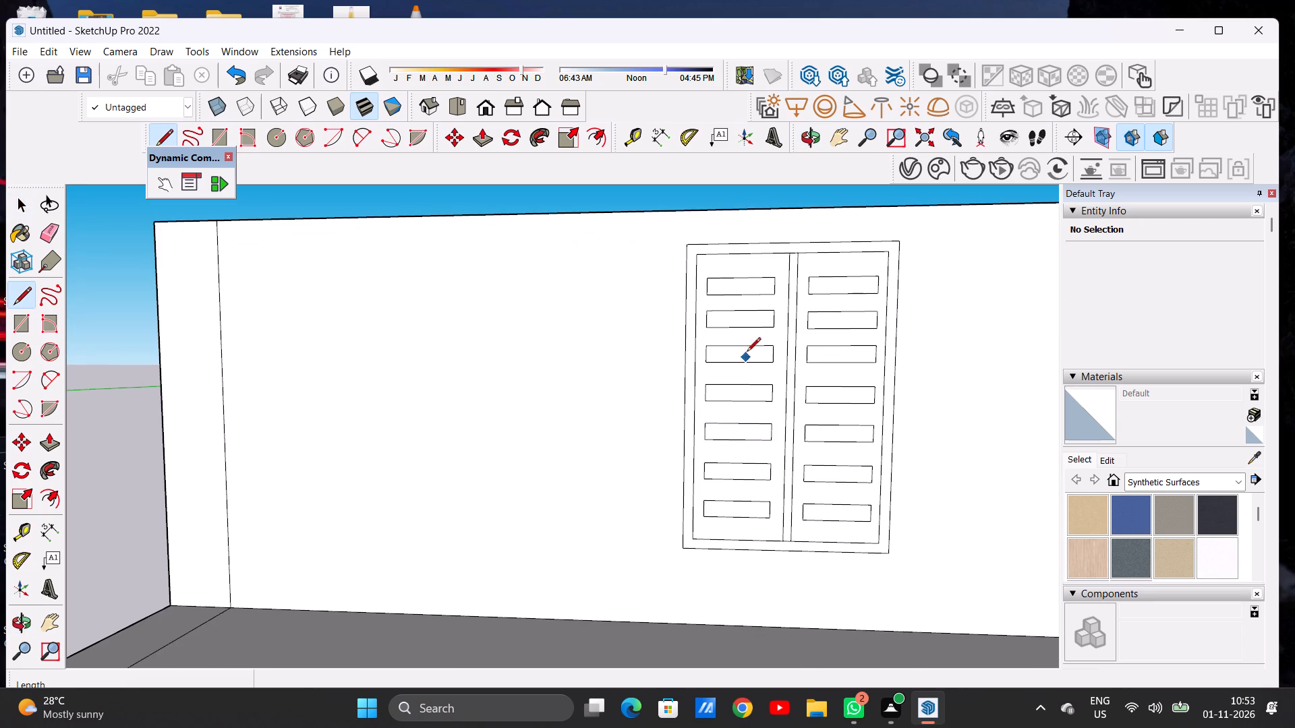
scroll(758, 312, up, 7)
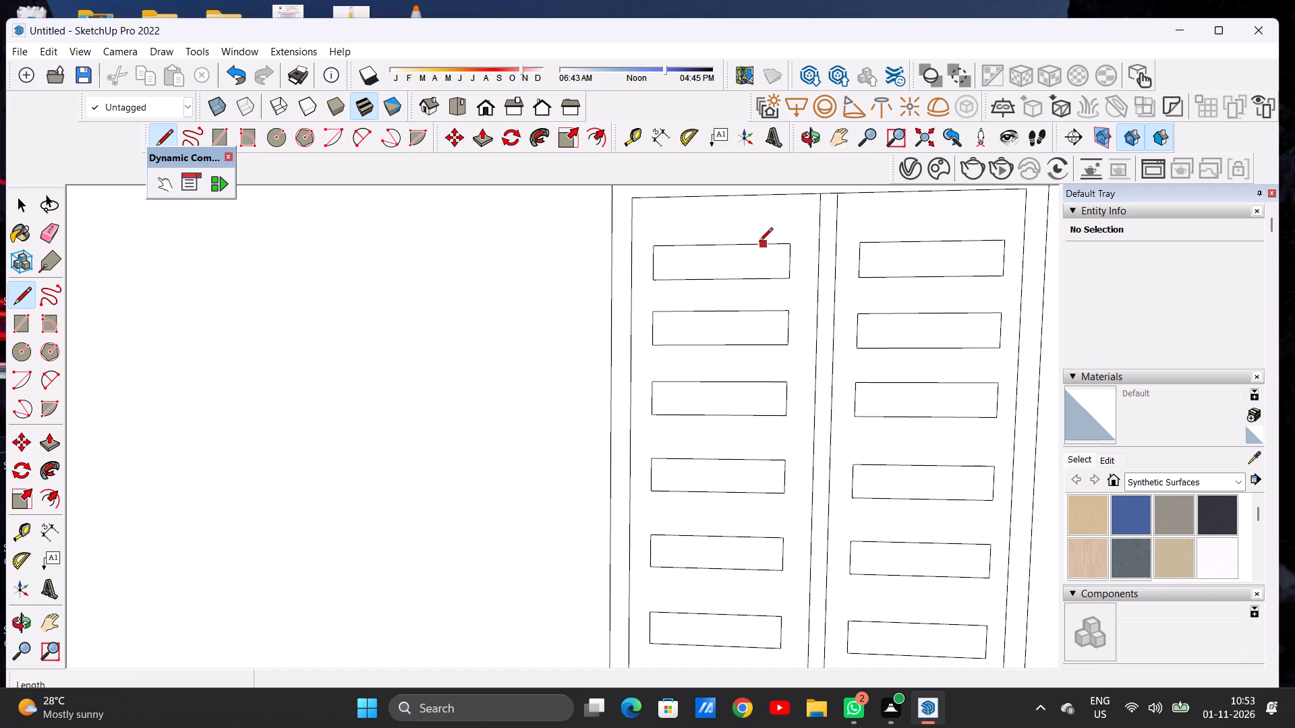
click(765, 247)
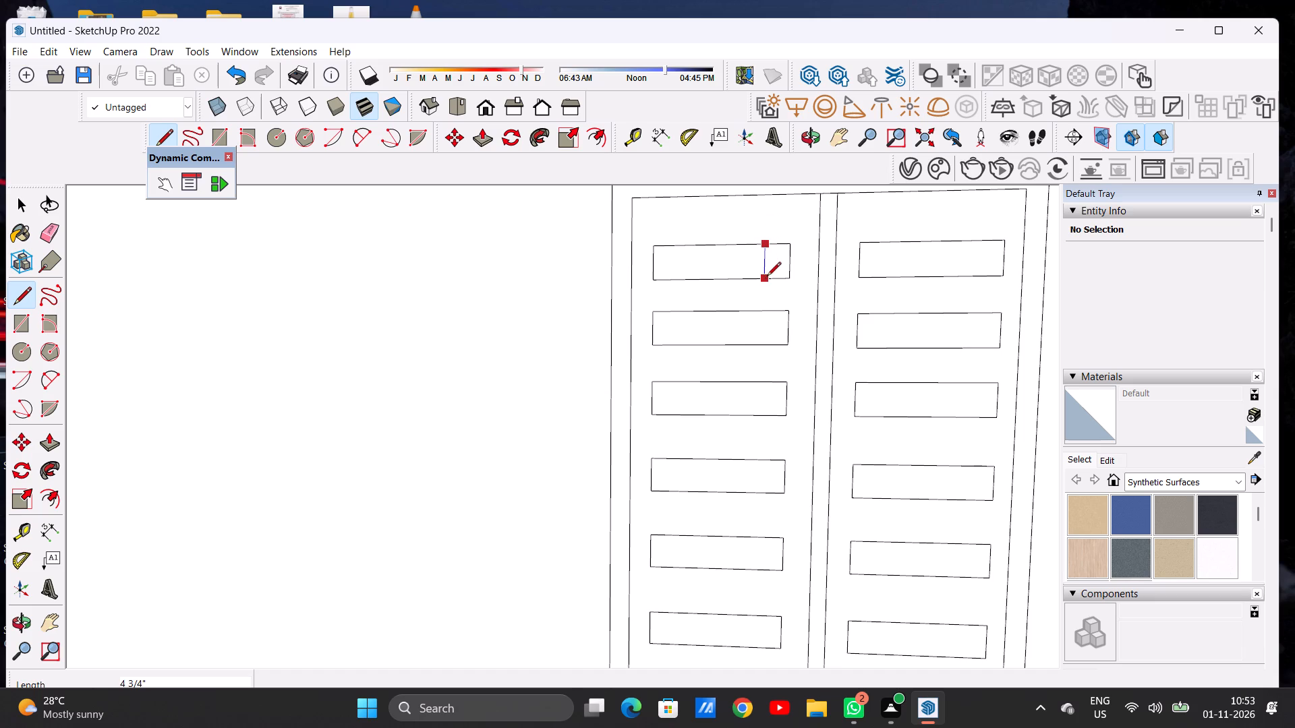
click(767, 277)
click(766, 312)
click(761, 346)
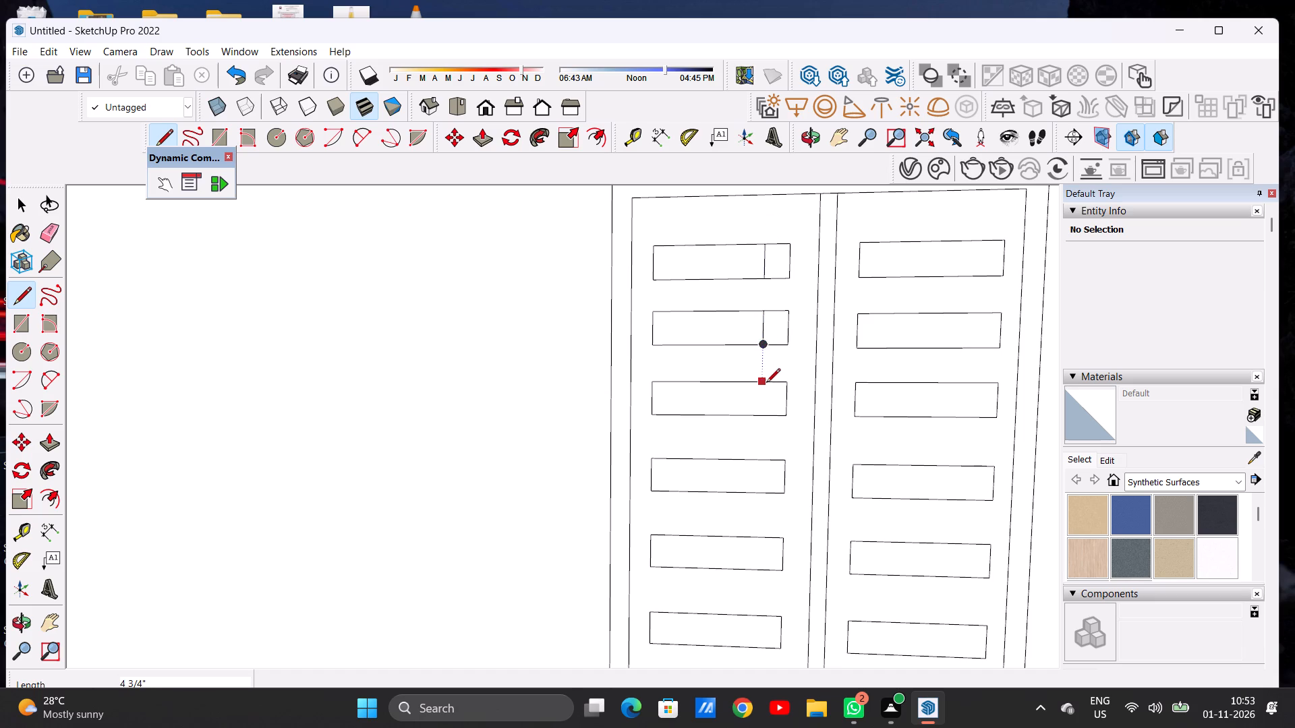
click(766, 384)
click(763, 414)
Draw matching 4 3/4" vertical lines across the left panel's fourth, fifth and sixth rectangles, in line with the ones above.
scroll(764, 311, down, 6)
scroll(770, 438, up, 2)
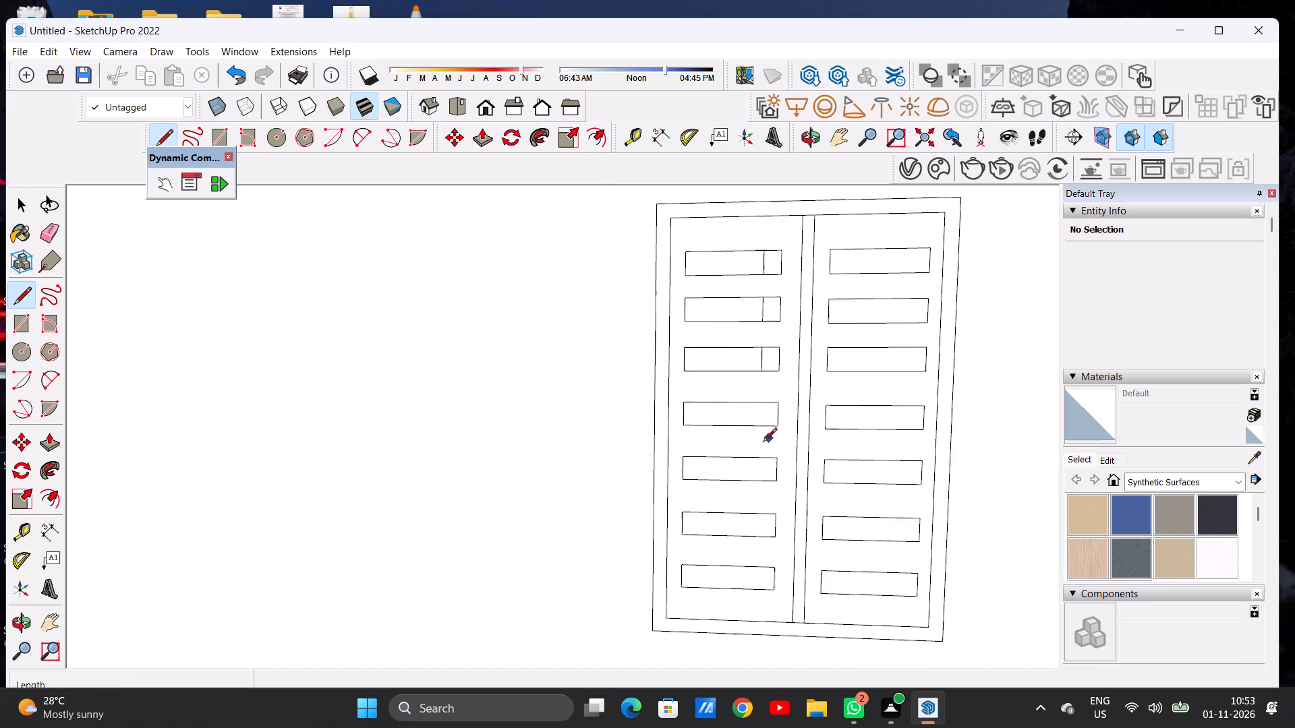
scroll(763, 443, up, 9)
click(764, 370)
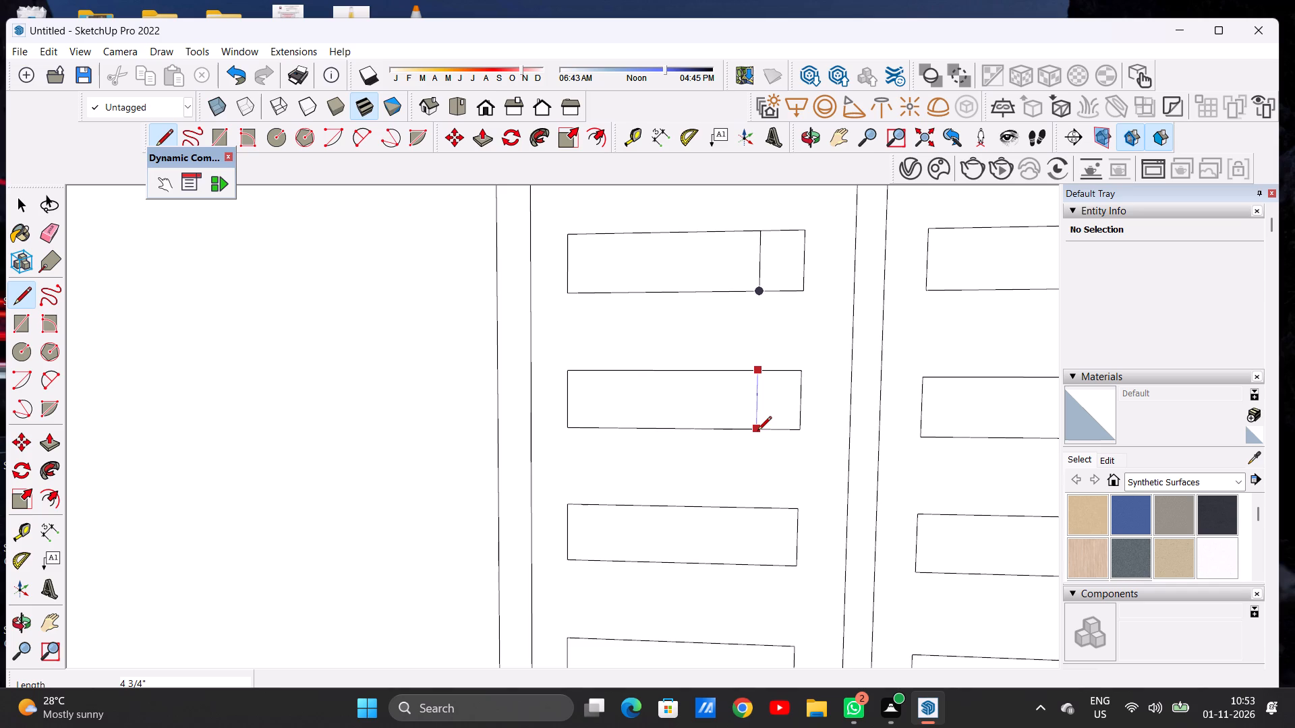
click(755, 429)
scroll(762, 387, down, 5)
scroll(780, 501, up, 4)
scroll(780, 501, down, 1)
scroll(780, 501, up, 2)
click(745, 439)
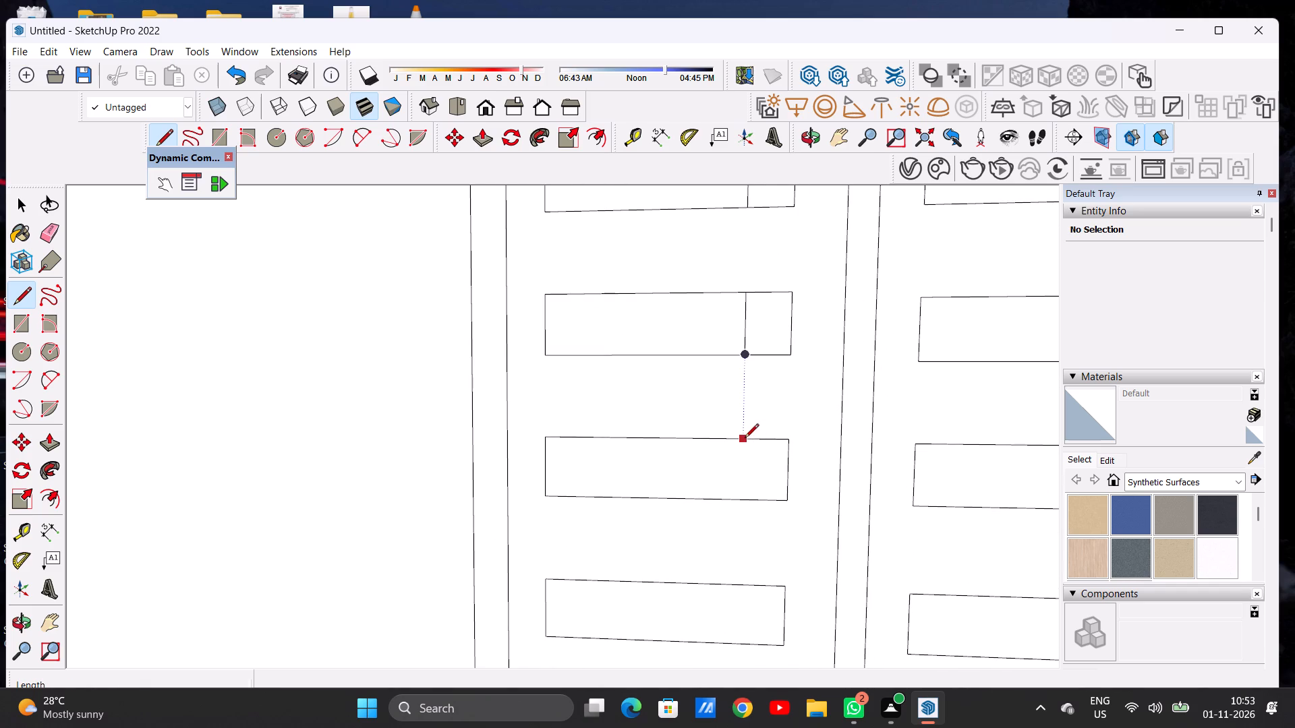
click(746, 495)
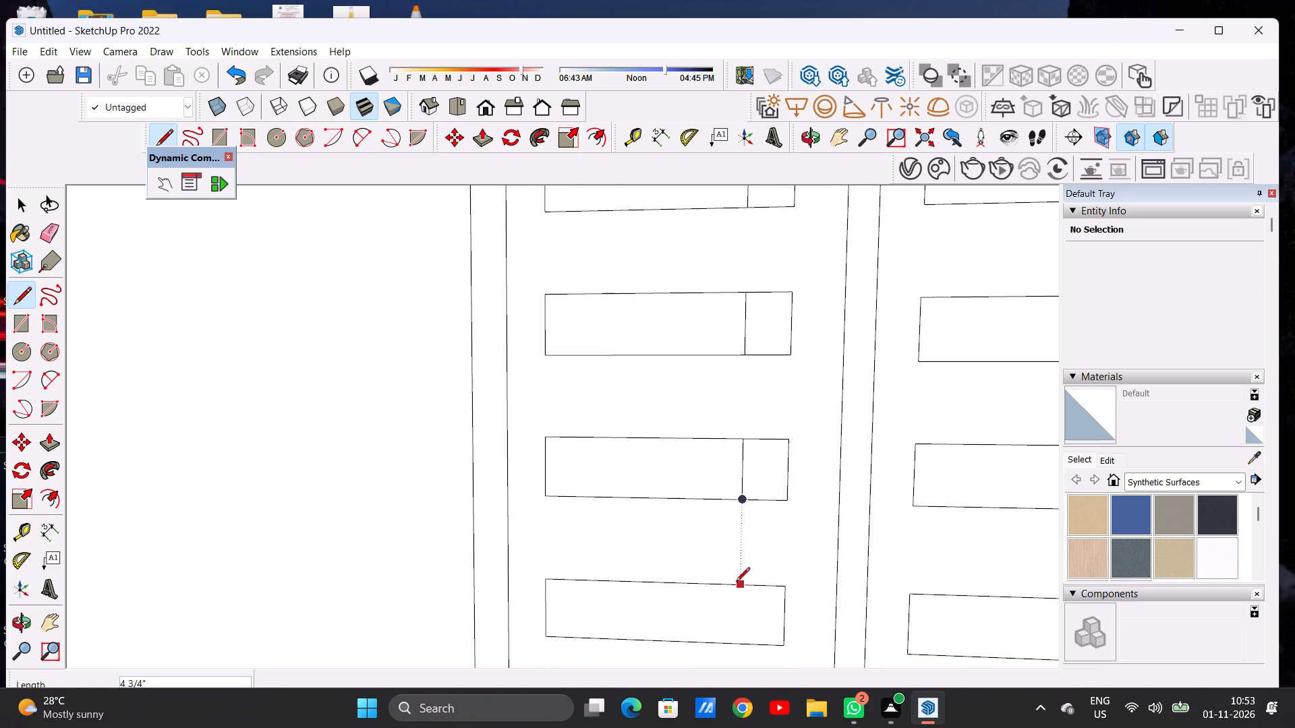
click(743, 588)
click(741, 641)
Draw a vertical line across the left panel's bottom rectangle, aligned with the dividing lines above.
scroll(704, 421, down, 6)
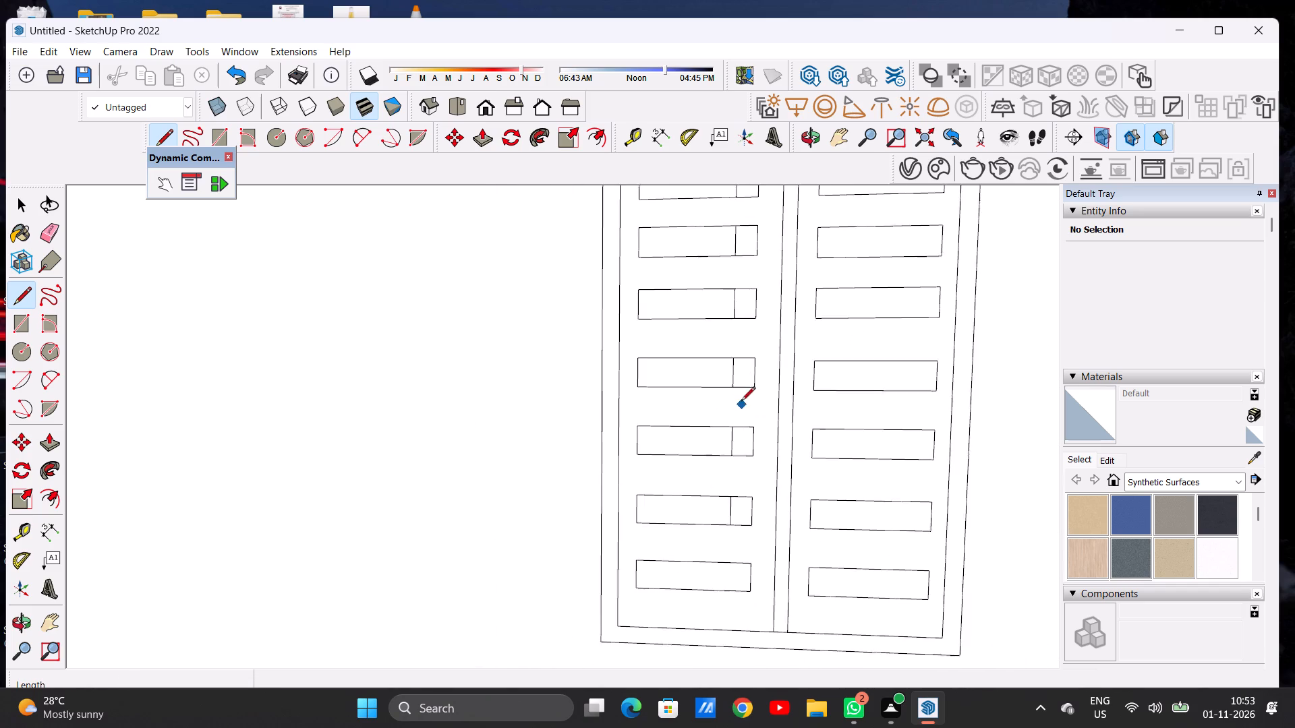
scroll(741, 402, down, 7)
scroll(742, 381, up, 1)
scroll(742, 380, down, 1)
scroll(728, 540, up, 11)
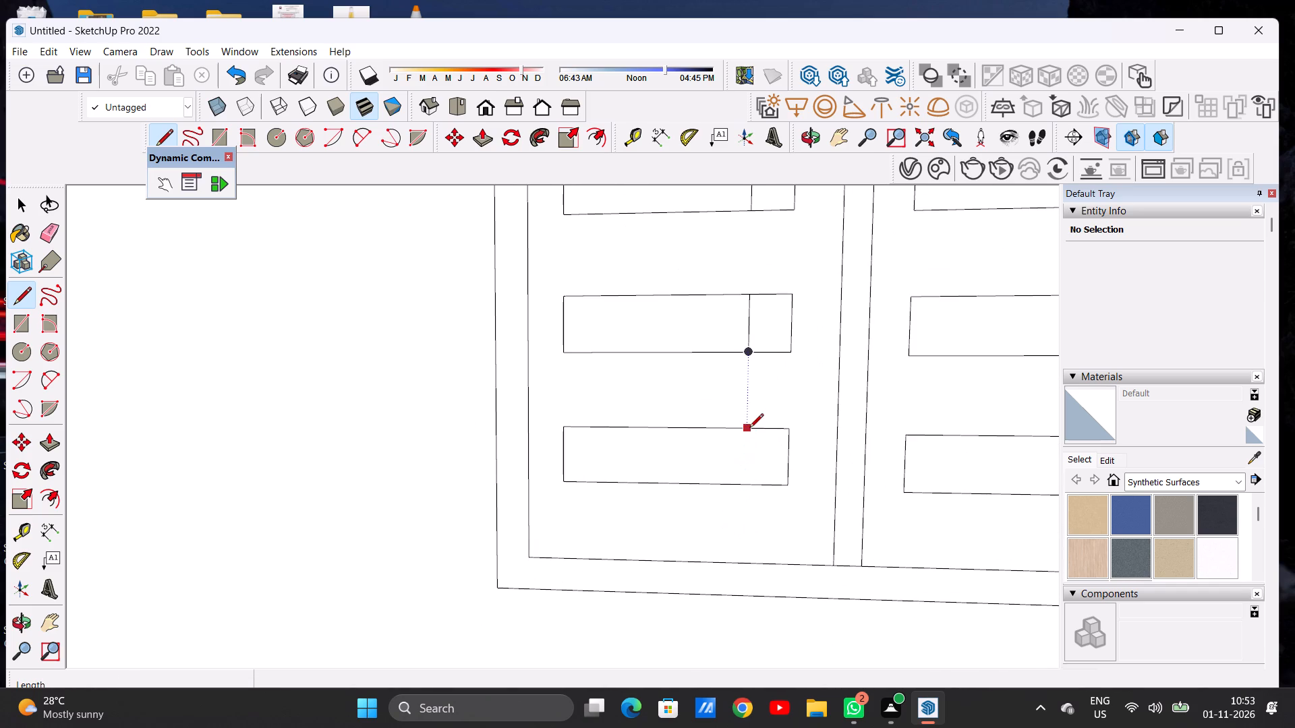
click(749, 429)
click(753, 481)
Draw vertical lines about 4 3/4" long across the right panel's top two rectangles, near their ends facing the centre divider.
scroll(729, 483, down, 6)
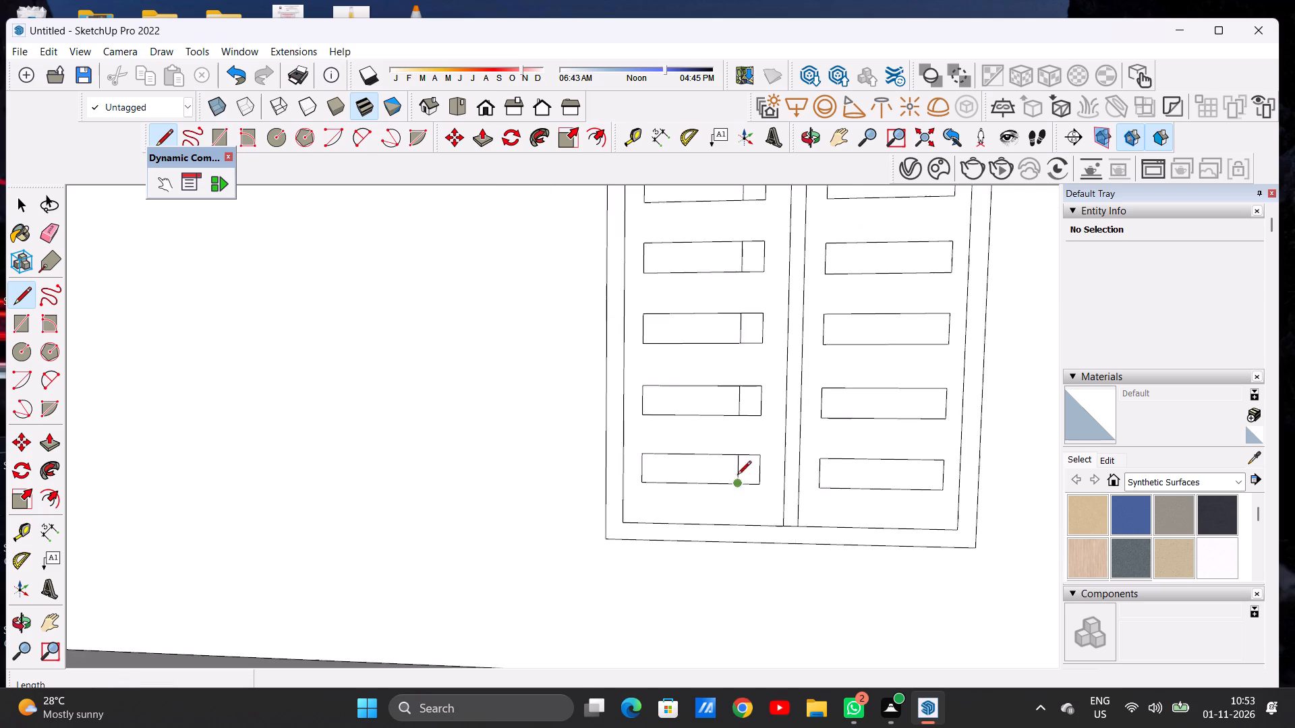
scroll(737, 476, down, 11)
scroll(791, 322, up, 5)
scroll(791, 322, down, 1)
scroll(787, 293, up, 7)
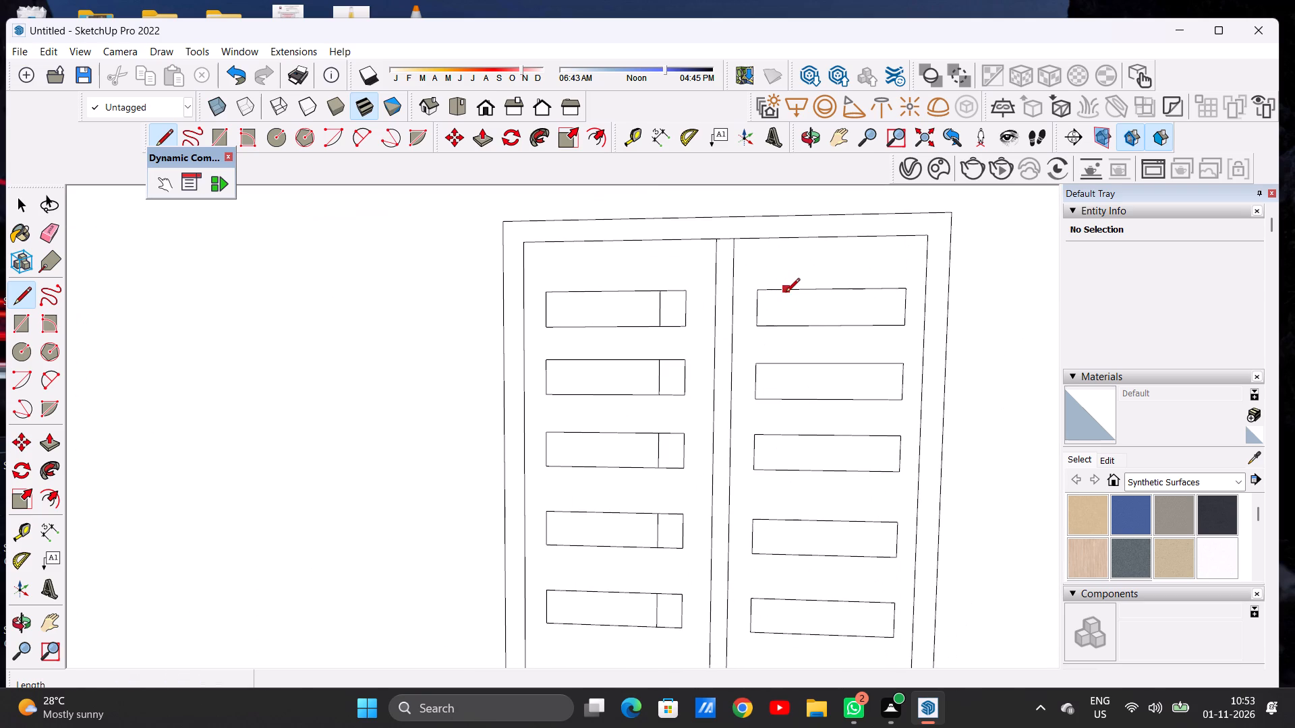
click(786, 293)
click(788, 328)
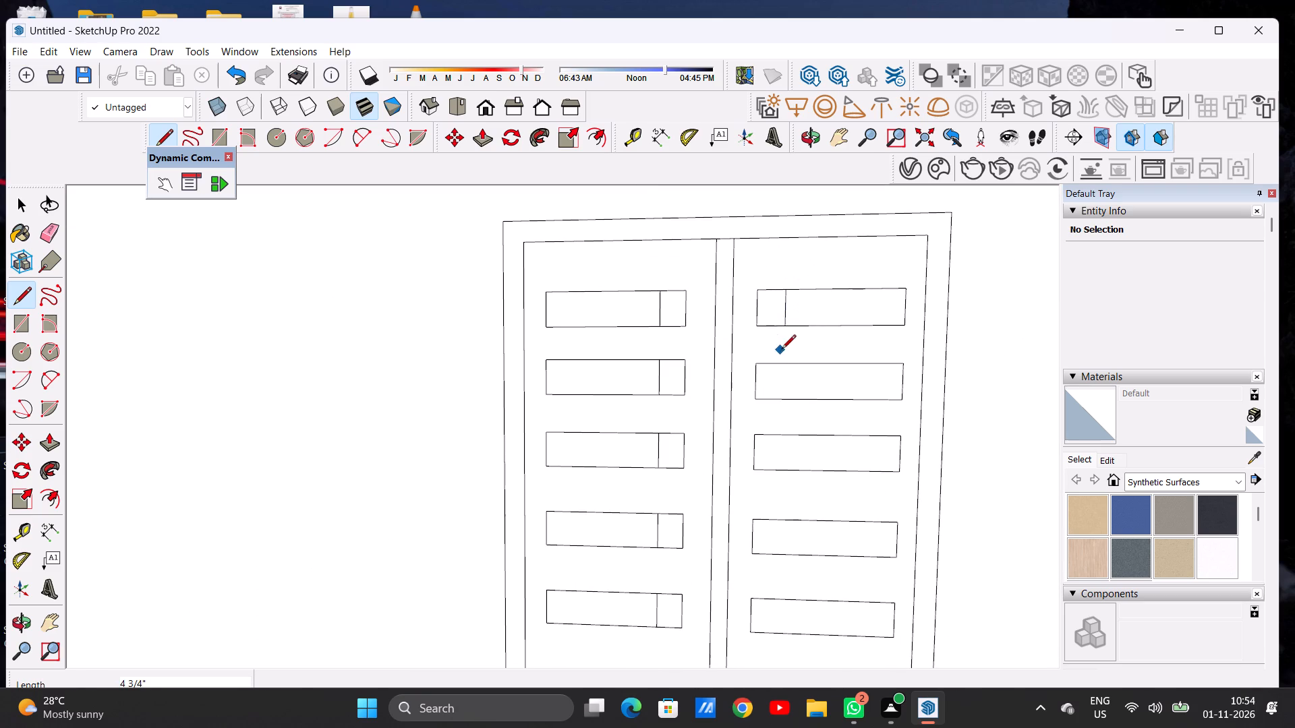
click(788, 363)
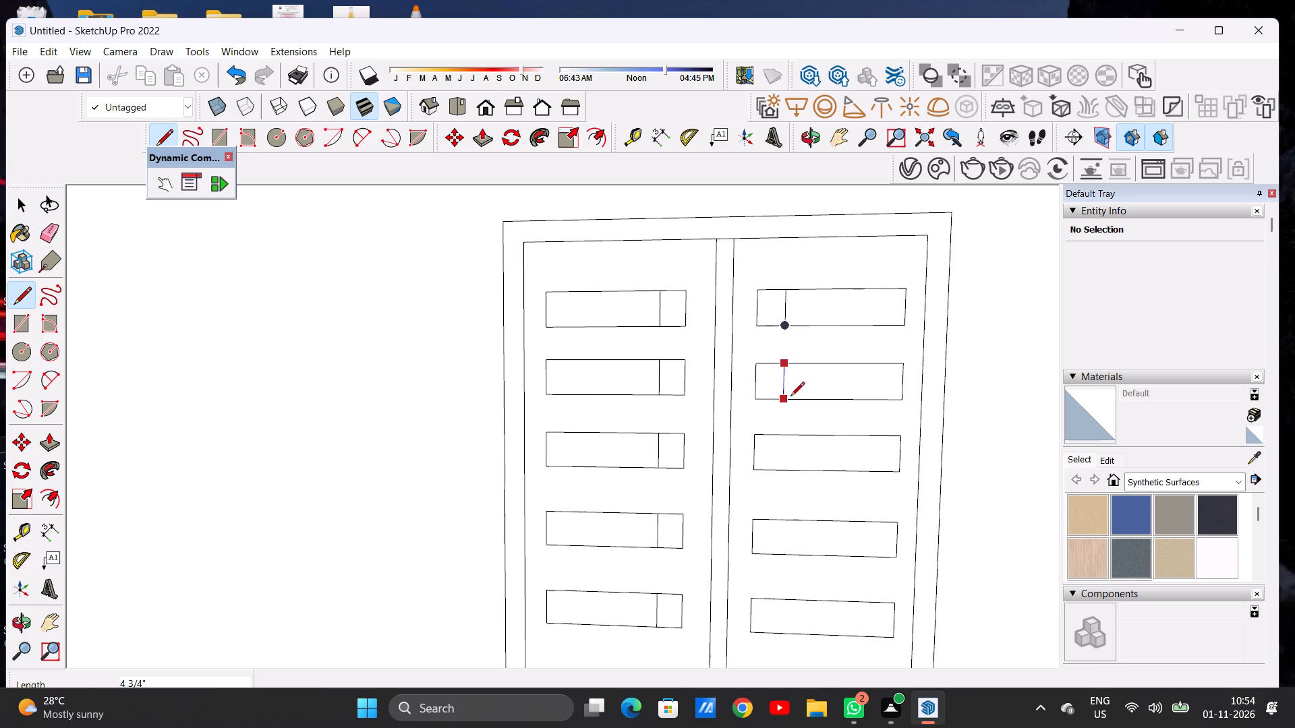
click(790, 397)
Draw vertical lines about 4 3/4" long across the right panel's third and fourth rectangles, aligned with the lines above.
scroll(790, 309, down, 7)
scroll(789, 421, up, 6)
scroll(794, 354, up, 3)
scroll(794, 353, down, 1)
scroll(794, 353, up, 1)
scroll(794, 353, down, 1)
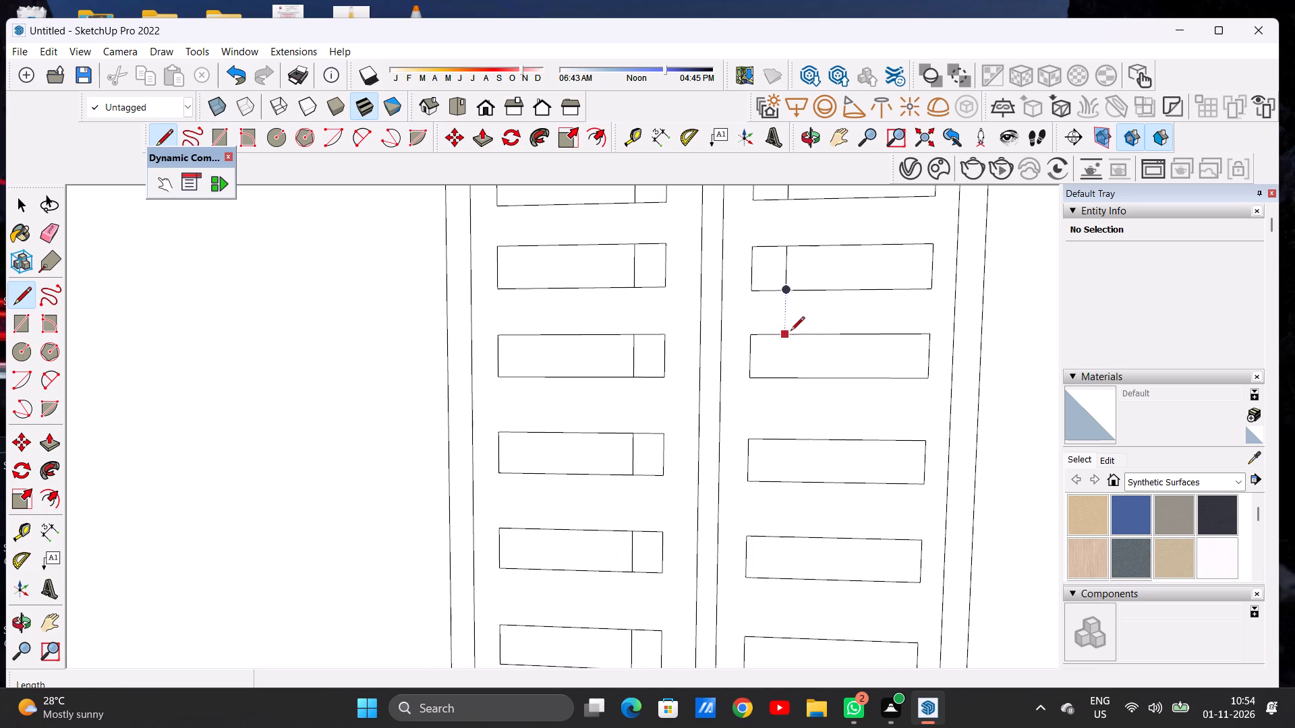
click(782, 336)
click(788, 374)
click(784, 439)
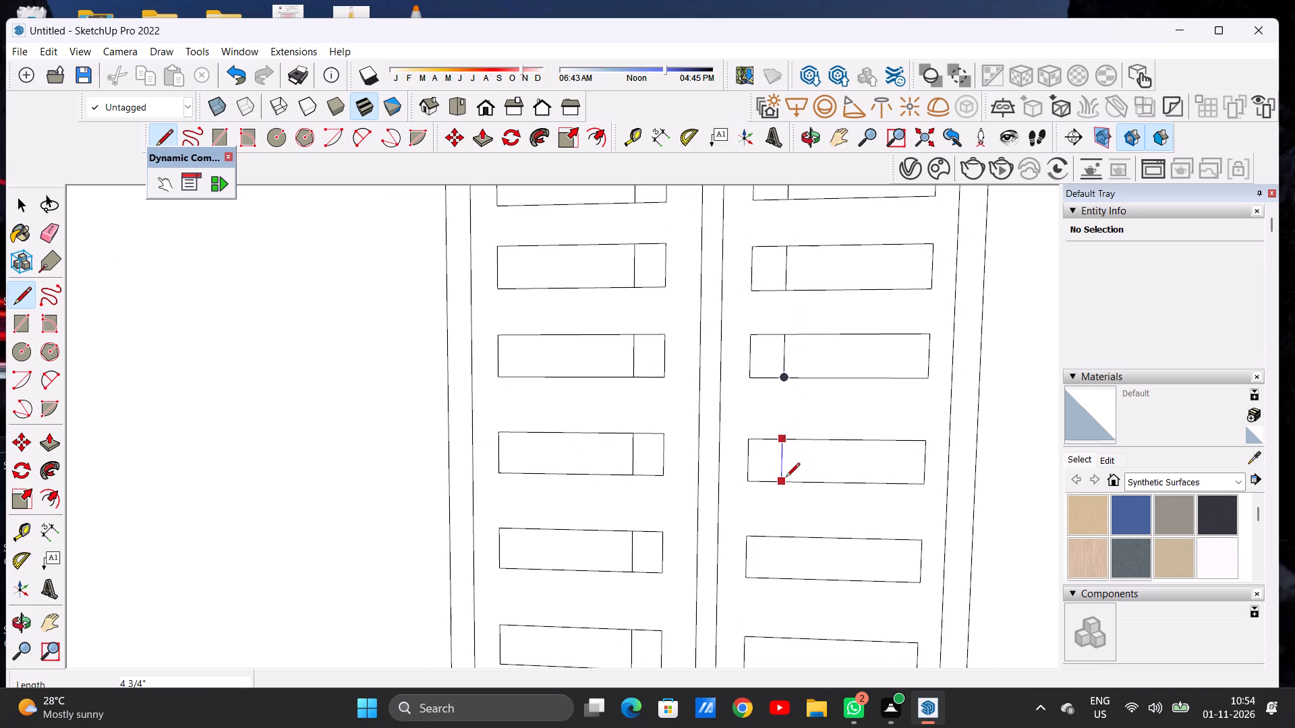
click(786, 478)
Draw aligned vertical lines about 4 3/4" long across the right panel's fifth, sixth and bottom rectangles.
scroll(790, 344, down, 6)
scroll(780, 507, up, 10)
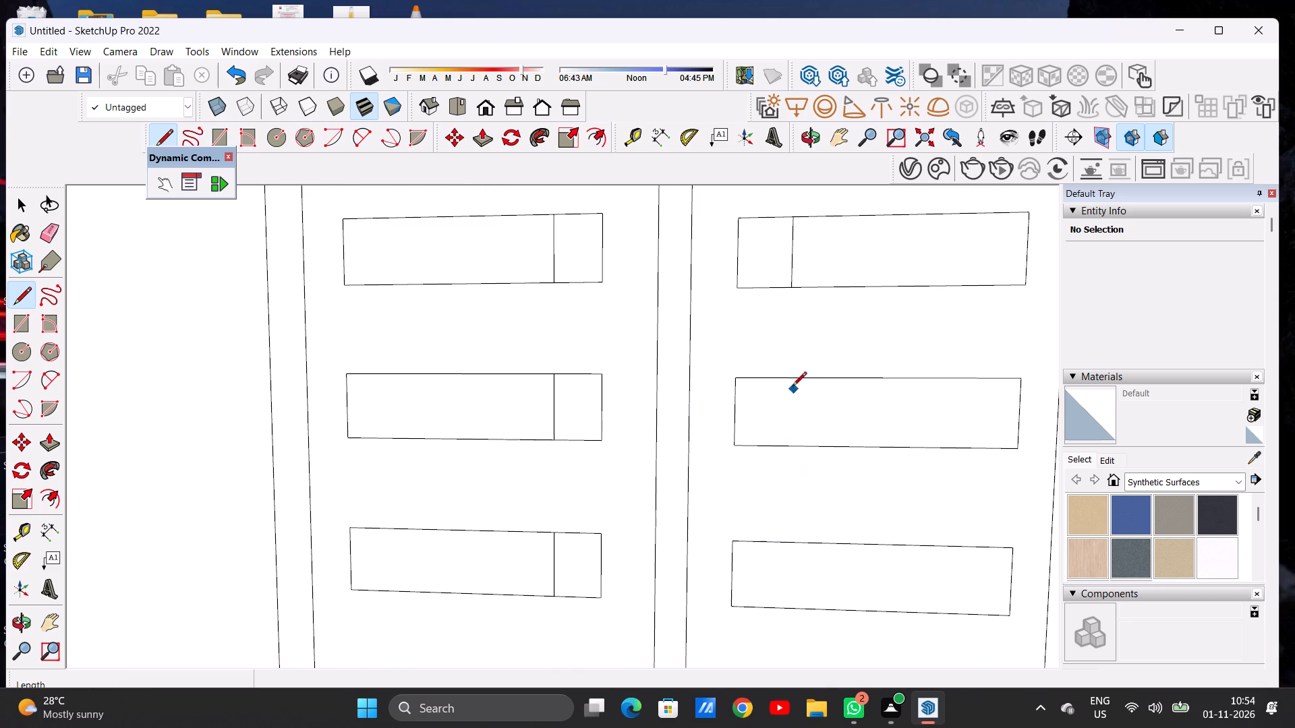
click(788, 377)
click(789, 442)
click(789, 542)
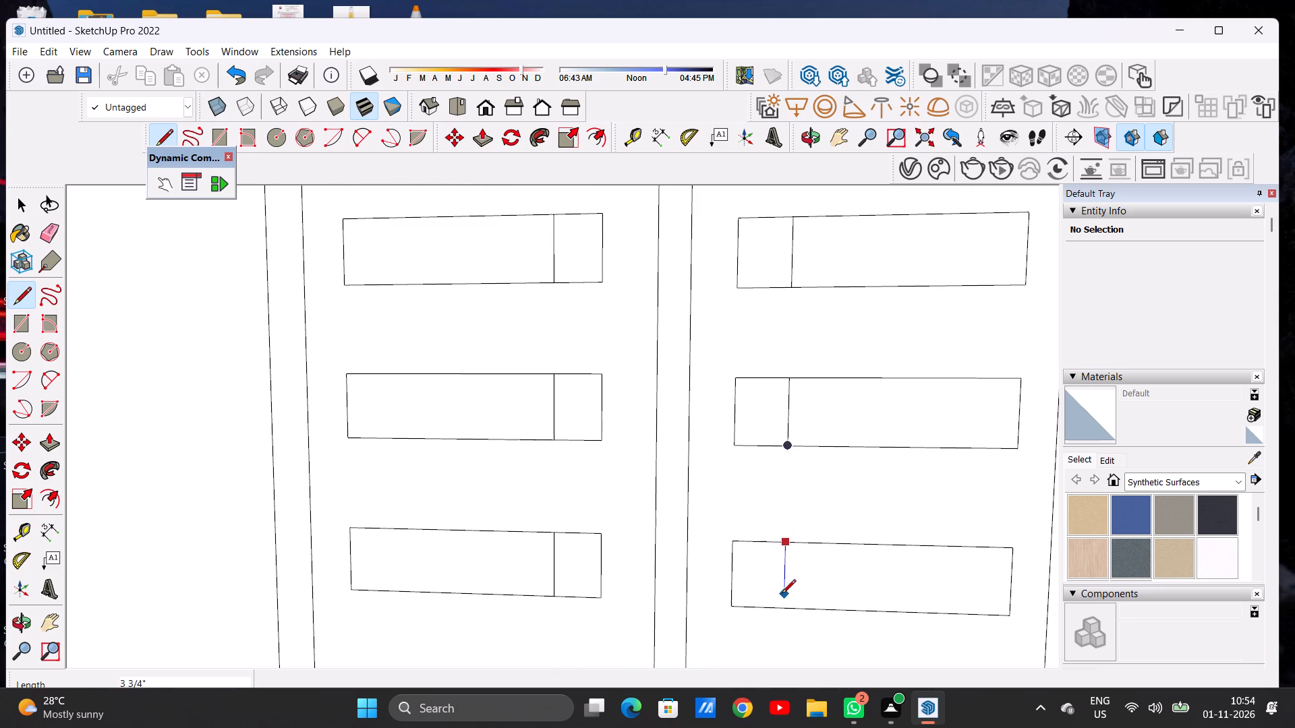
click(786, 605)
scroll(793, 347, down, 3)
scroll(793, 347, up, 1)
scroll(793, 347, down, 7)
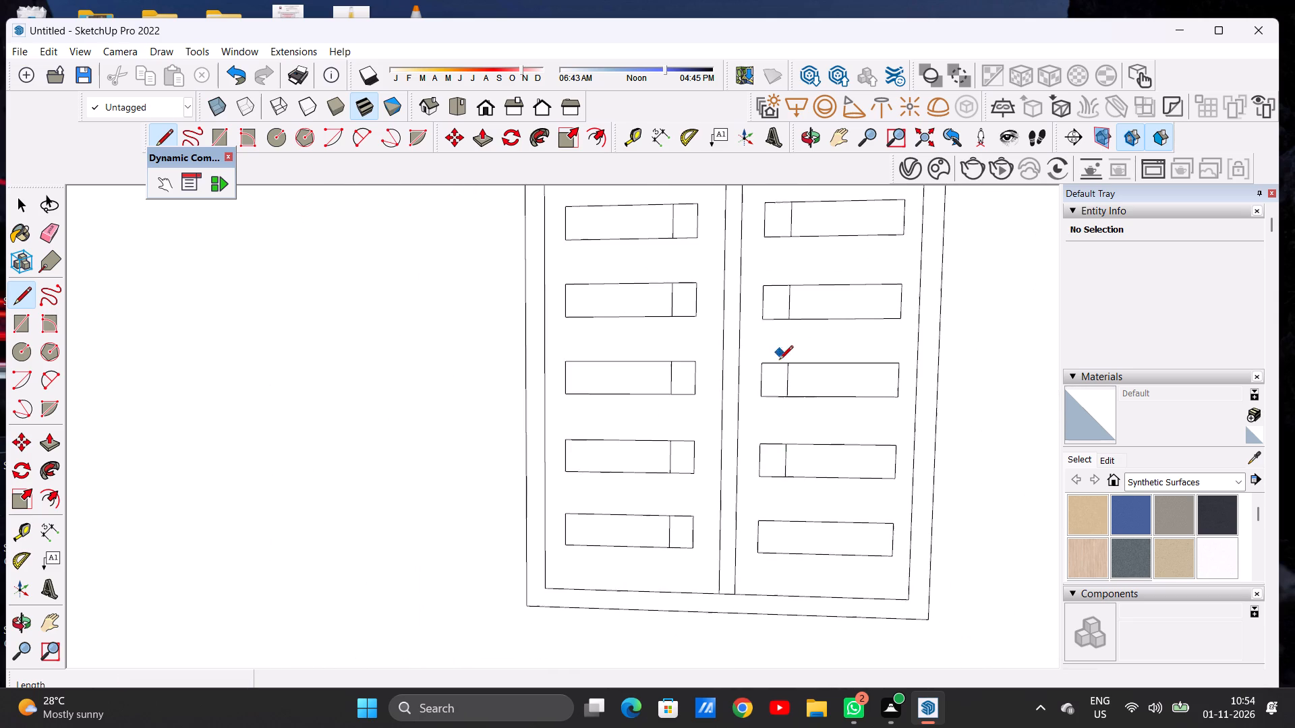
scroll(783, 530, up, 6)
click(782, 510)
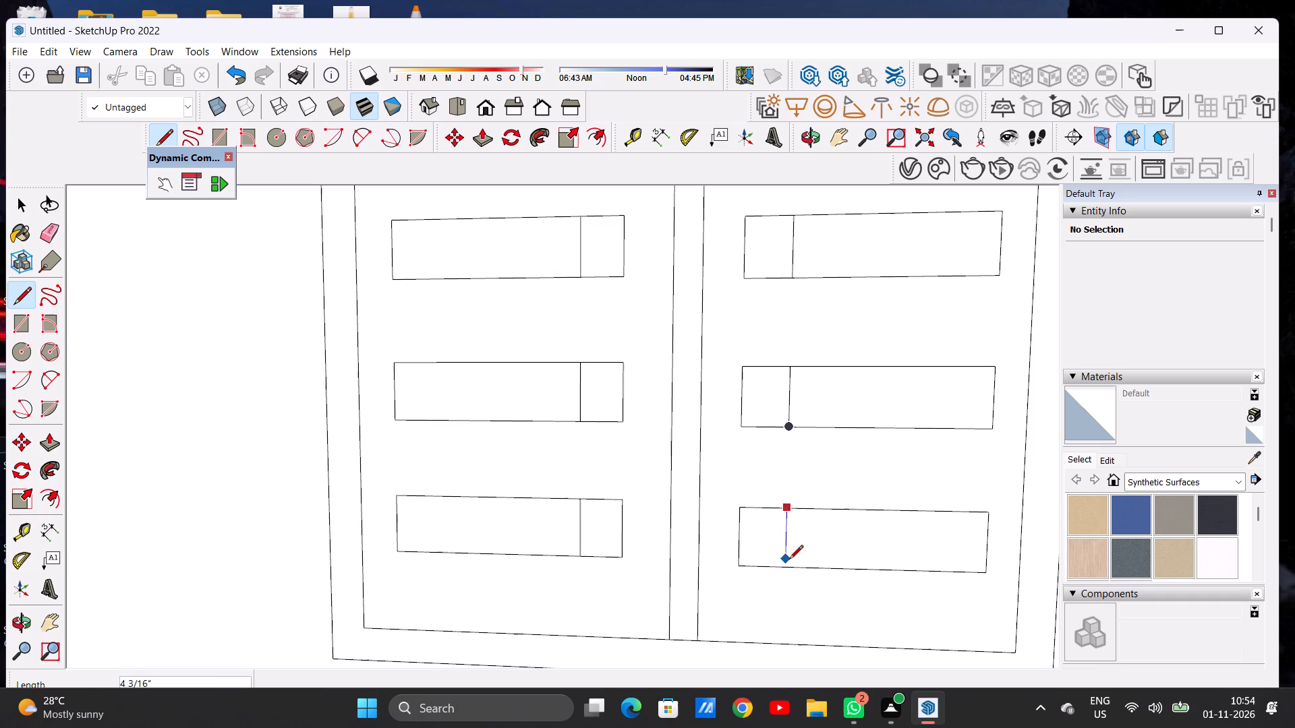
click(789, 565)
key(space)
Erase the outer edges of the small divider-side end pieces on the right panel's bottom two rectangles, leaving shorter rectangles.
key(e)
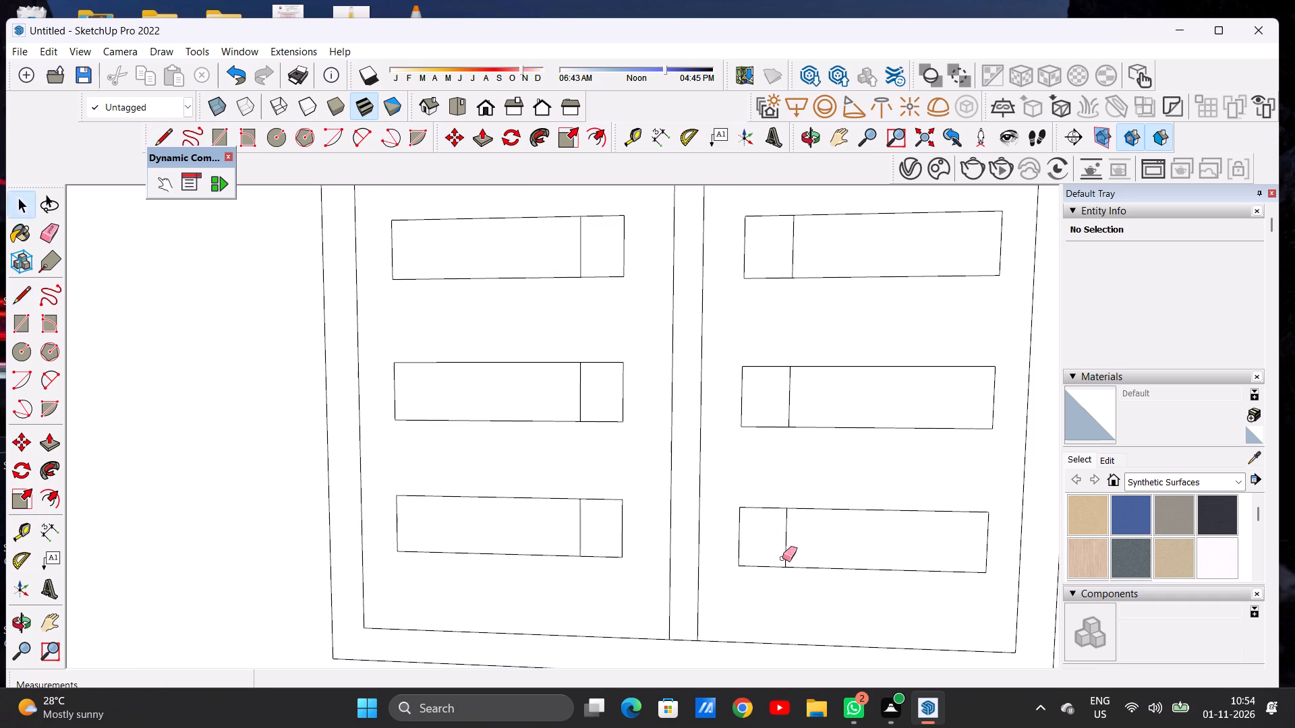
drag(763, 497, 766, 518)
drag(761, 537, 764, 576)
click(741, 548)
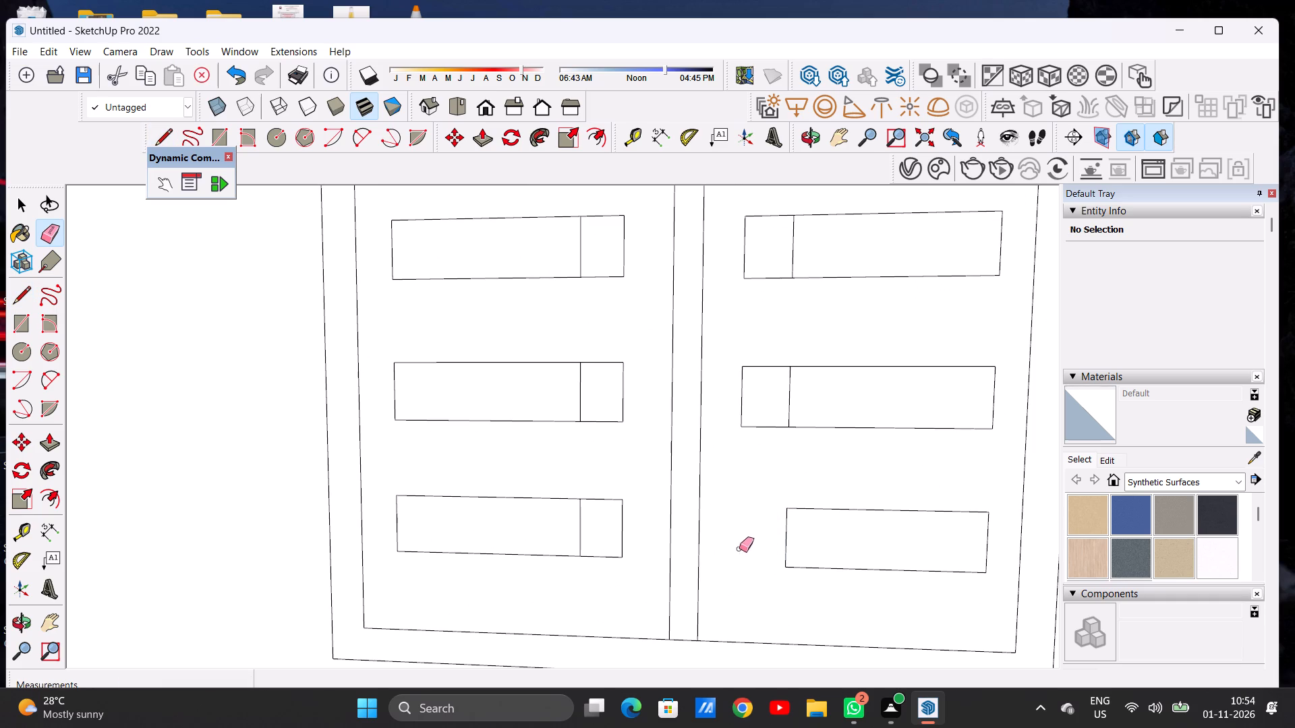
drag(768, 363, 768, 376)
drag(765, 415, 762, 442)
drag(750, 419, 743, 419)
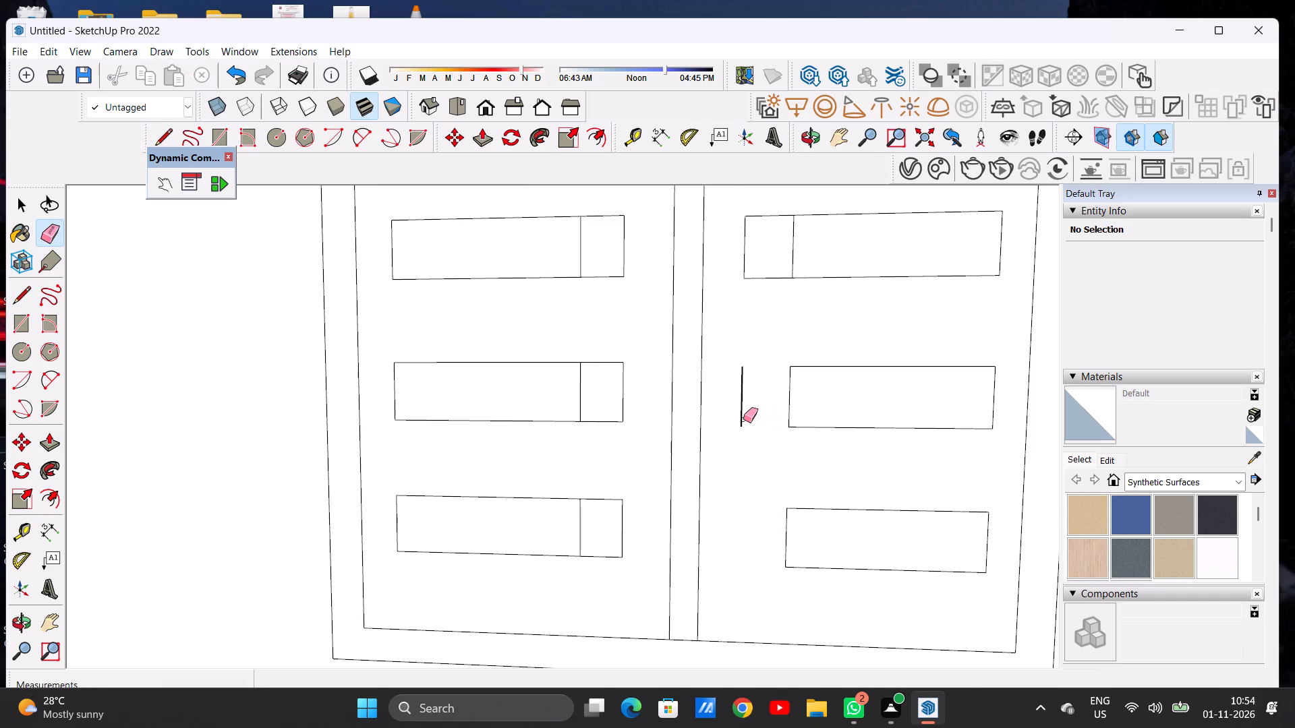
drag(743, 419, 740, 419)
Erase the divider-side end piece of the right panel's fifth rectangle from the top, keeping its vertical dividing line.
scroll(750, 408, up, 1)
scroll(750, 408, down, 2)
scroll(750, 408, up, 1)
scroll(750, 408, down, 1)
scroll(750, 408, up, 1)
scroll(750, 406, down, 1)
scroll(727, 346, down, 12)
scroll(735, 281, up, 3)
scroll(738, 294, down, 1)
scroll(739, 298, up, 6)
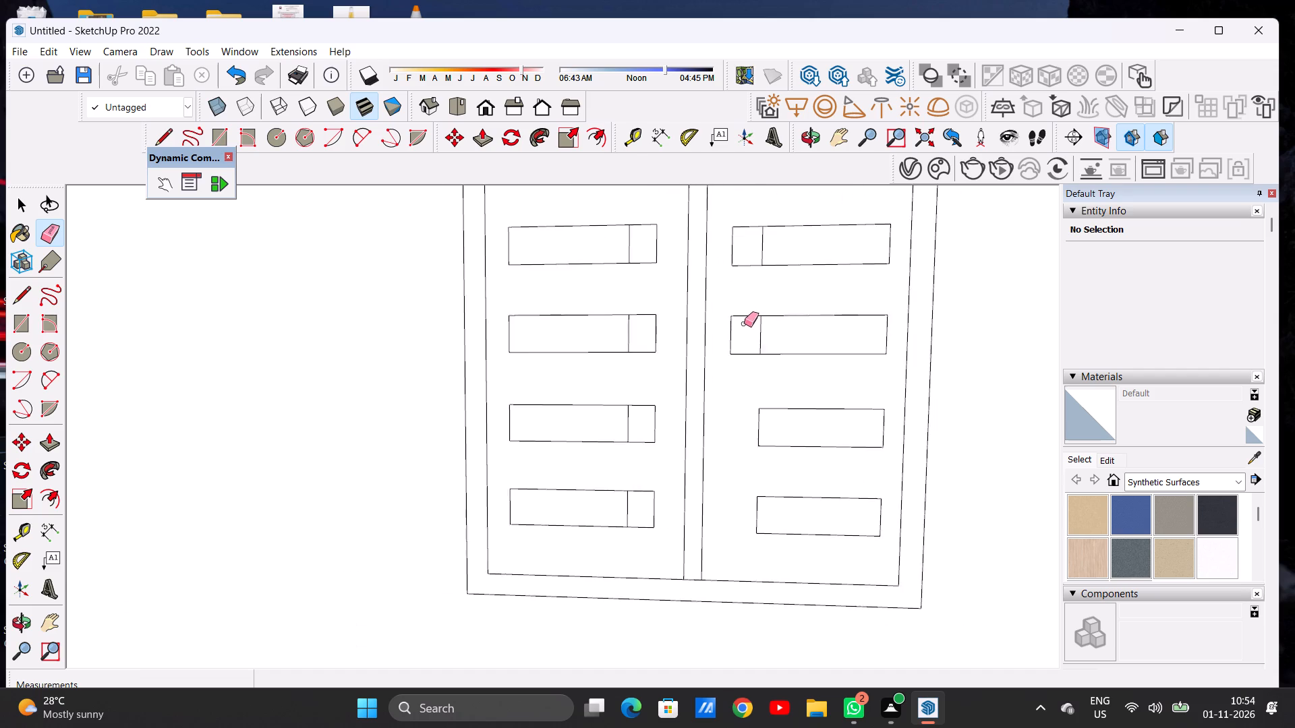
scroll(744, 324, up, 5)
drag(744, 301, 744, 320)
drag(741, 356, 745, 393)
drag(724, 355, 717, 359)
Erase the divider-side end piece of the right panel's fourth rectangle from the top, keeping its vertical dividing line.
scroll(725, 363, down, 3)
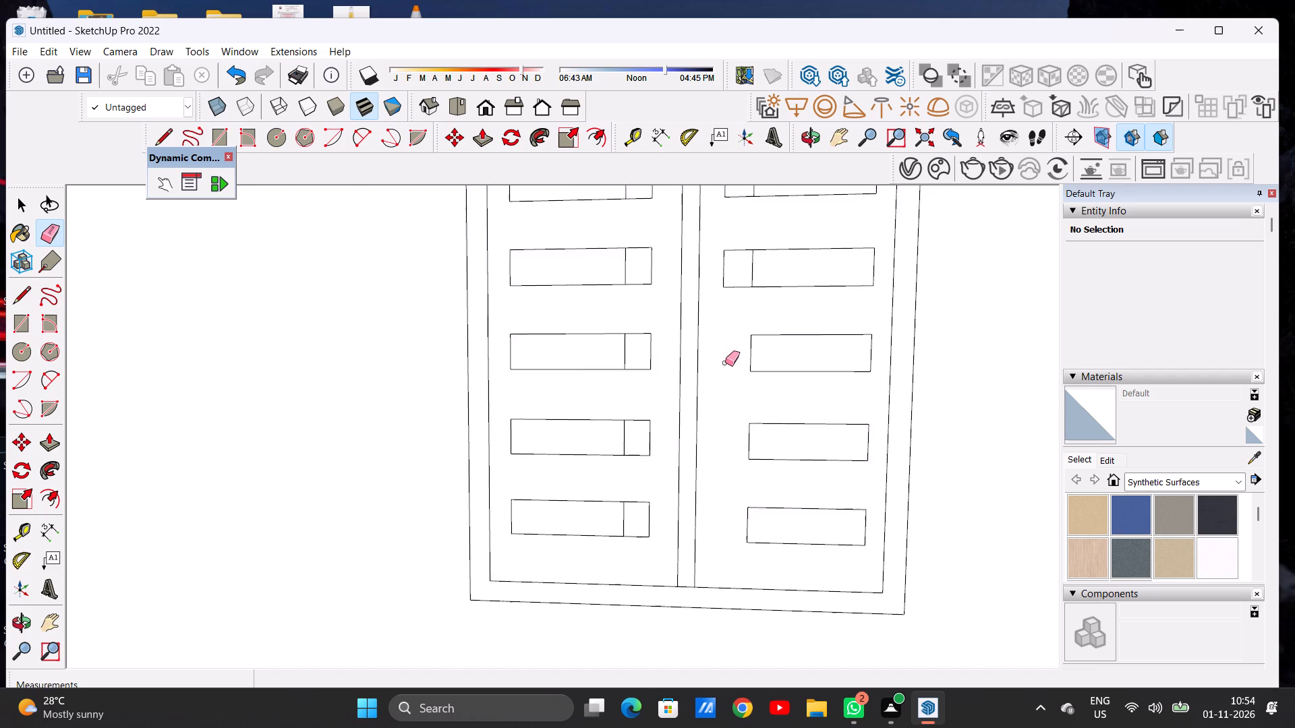
scroll(725, 363, down, 14)
scroll(735, 320, up, 9)
scroll(735, 320, down, 1)
scroll(735, 320, up, 4)
scroll(735, 320, down, 1)
scroll(735, 320, up, 5)
scroll(734, 327, down, 1)
scroll(734, 327, up, 1)
drag(731, 260, 730, 280)
drag(722, 322, 722, 348)
drag(716, 317, 699, 325)
Erase the divider-side end piece of the right panel's third rectangle from the top, keeping its vertical dividing line.
scroll(713, 345, down, 8)
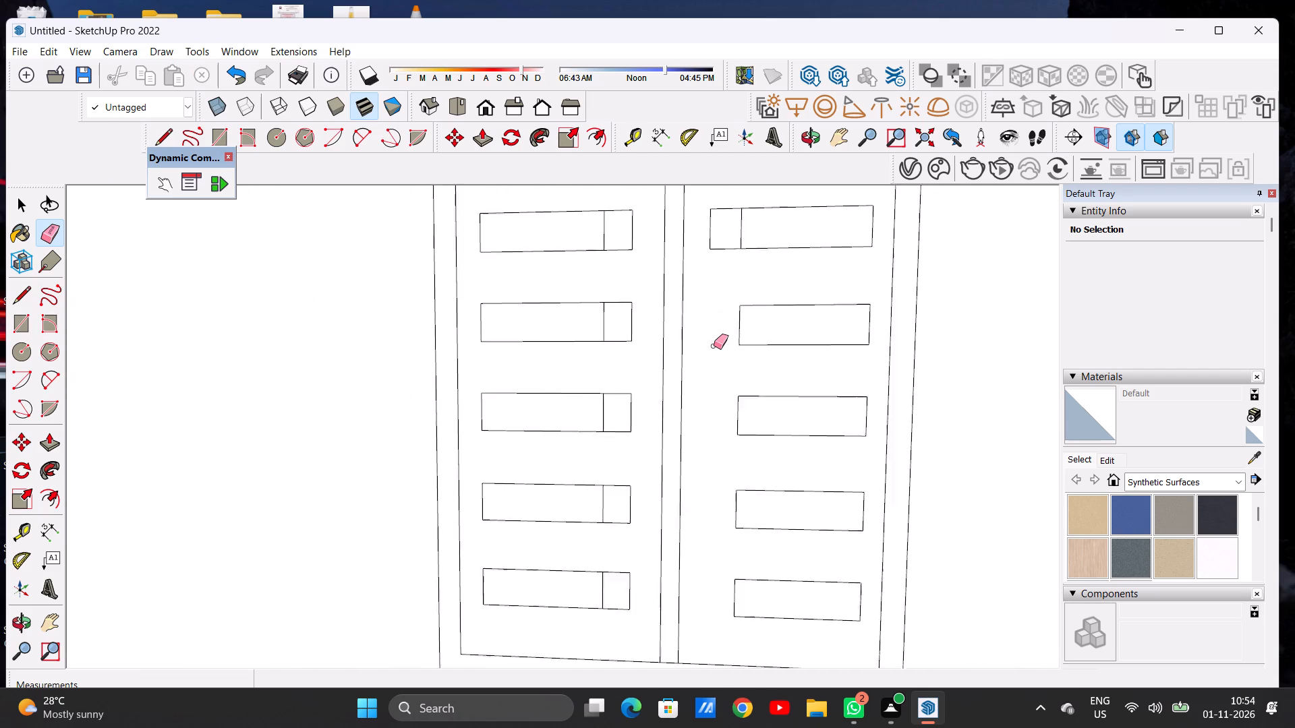
scroll(714, 346, down, 7)
scroll(721, 273, up, 13)
scroll(718, 287, down, 1)
scroll(718, 287, up, 3)
drag(717, 247, 718, 272)
drag(718, 314, 720, 332)
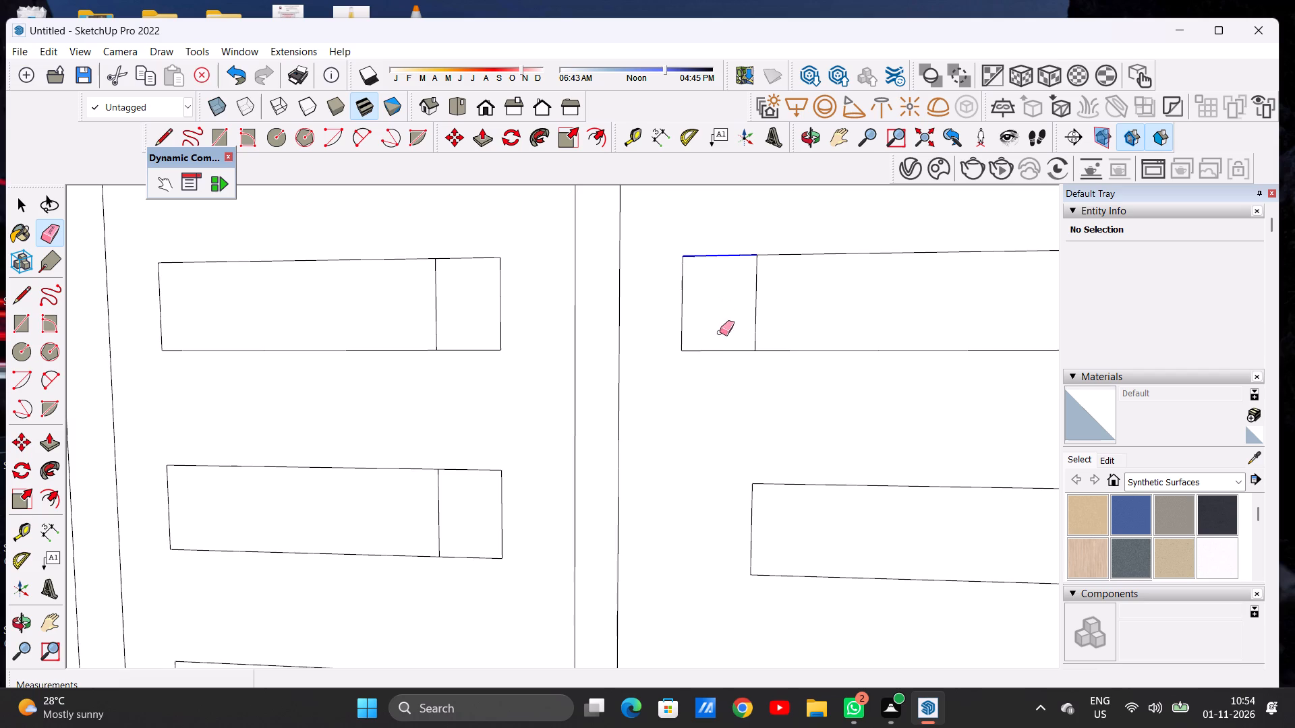
drag(720, 332, 722, 355)
drag(697, 311, 680, 323)
Erase the divider-side end piece of the right panel's second rectangle from the top, keeping its vertical dividing line.
scroll(695, 336, down, 8)
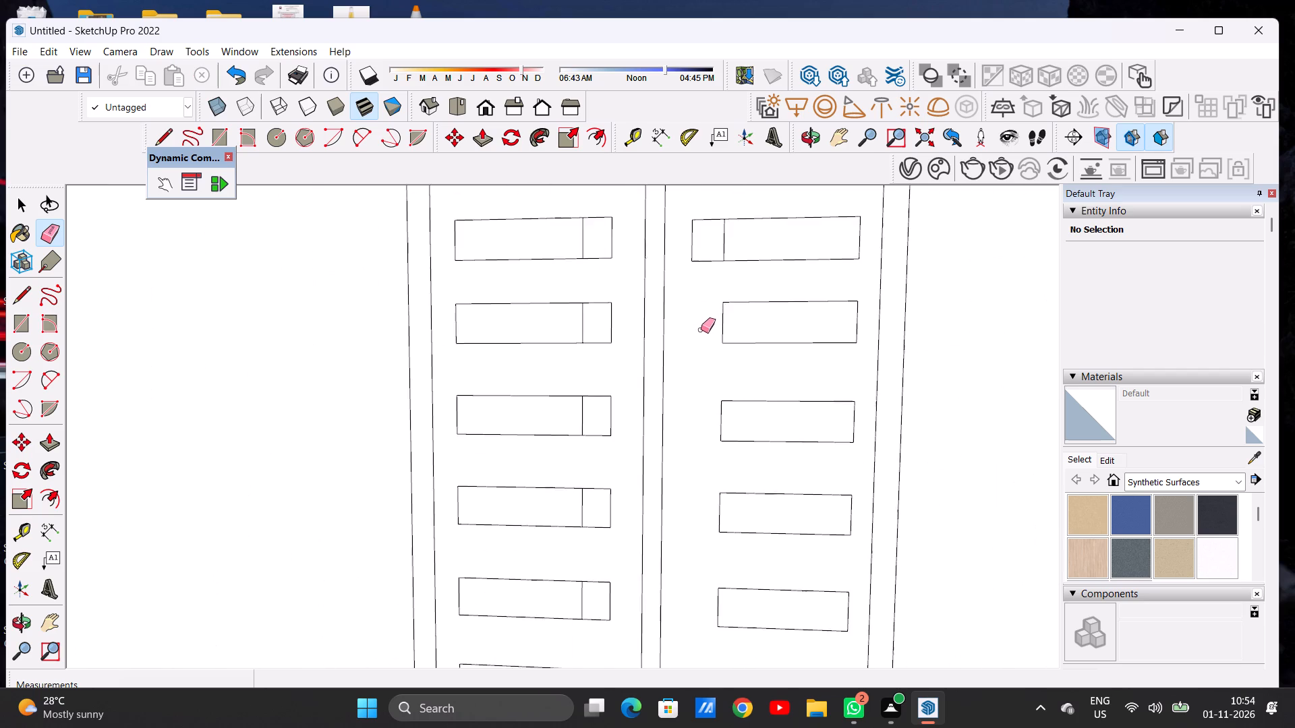
scroll(701, 330, down, 10)
scroll(708, 271, up, 17)
scroll(705, 311, down, 1)
scroll(705, 311, up, 1)
scroll(705, 311, down, 1)
drag(699, 260, 695, 278)
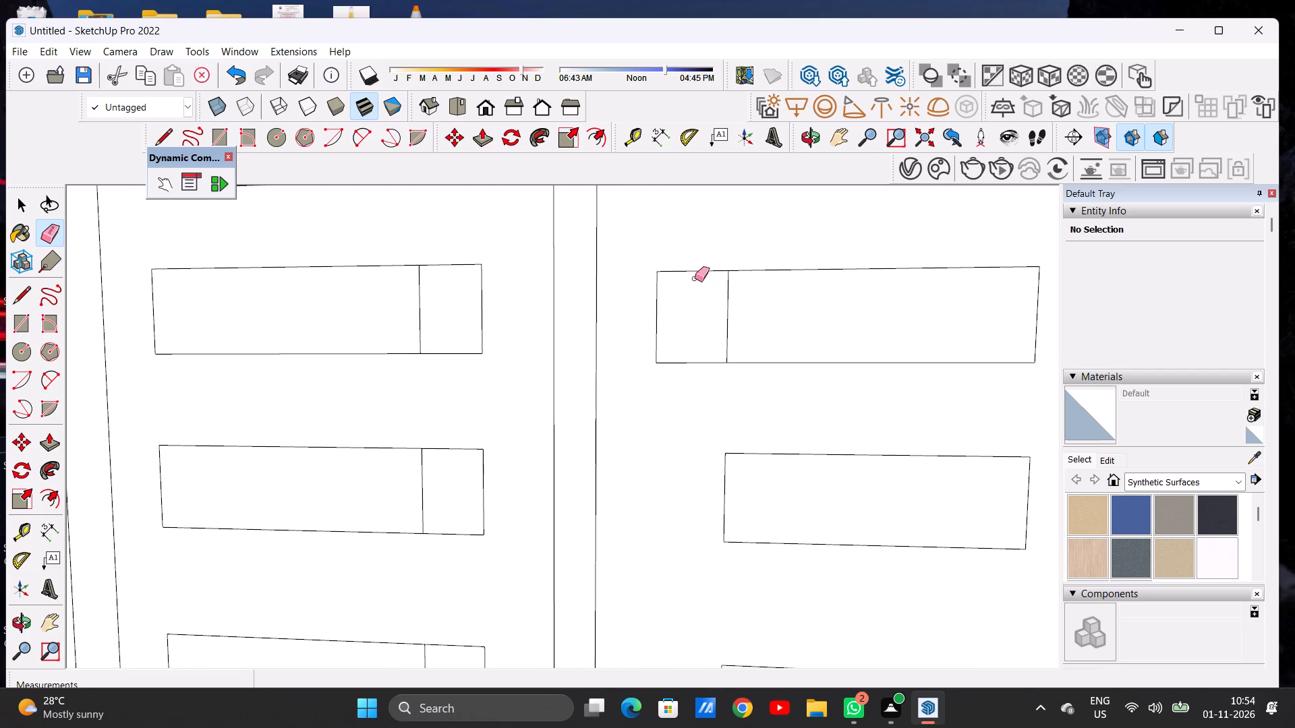
drag(695, 278, 691, 295)
drag(691, 348, 691, 382)
drag(659, 319, 651, 324)
Erase the divider-side end piece of the right panel's top rectangle, keeping its vertical dividing line.
scroll(680, 348, down, 13)
scroll(692, 264, up, 4)
scroll(692, 264, down, 1)
scroll(692, 264, up, 7)
drag(687, 226, 685, 243)
drag(680, 286, 678, 313)
drag(664, 291, 656, 288)
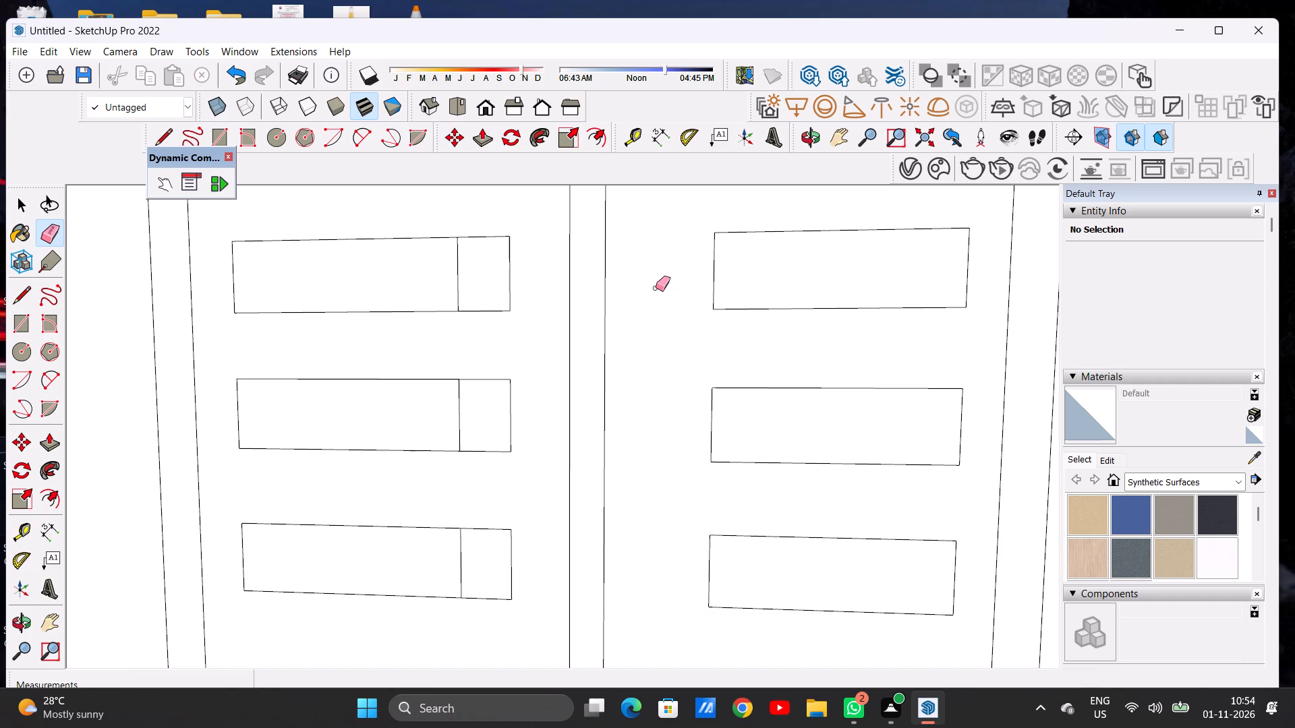
Erase the divider-side end piece of the left panel's top rectangle, keeping its vertical dividing line.
scroll(656, 288, down, 18)
scroll(633, 309, up, 20)
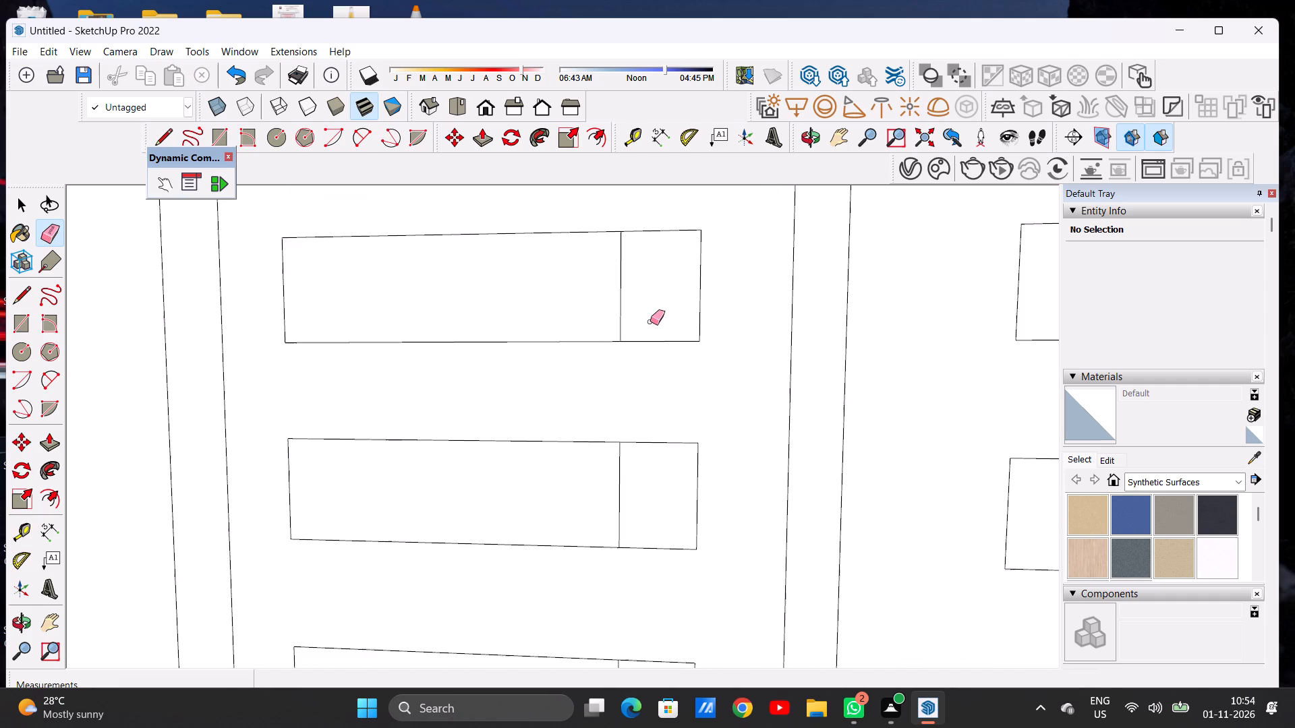
drag(658, 332, 662, 340)
drag(705, 274, 714, 299)
drag(701, 281, 689, 291)
drag(674, 216, 676, 251)
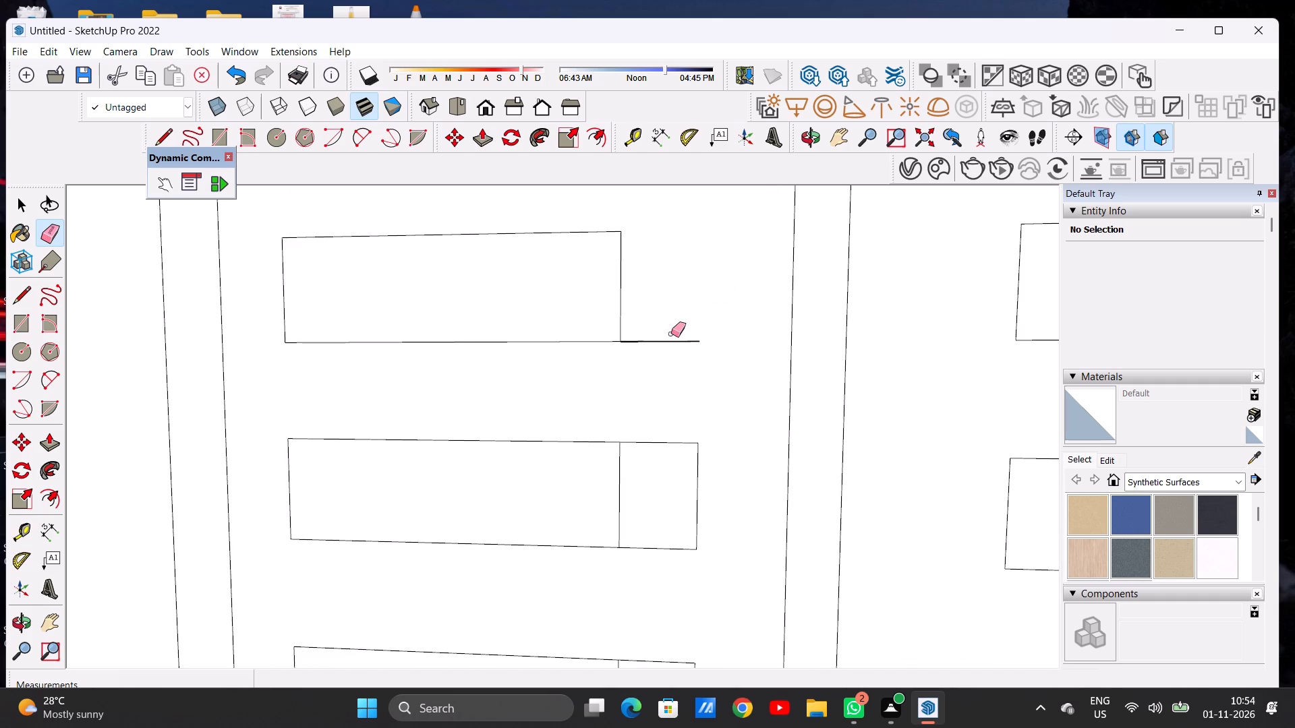
drag(671, 337, 671, 356)
Erase the divider-side end piece of the left panel's second rectangle from the top, keeping its vertical dividing line.
scroll(683, 288, down, 8)
scroll(717, 456, up, 14)
drag(621, 343, 627, 360)
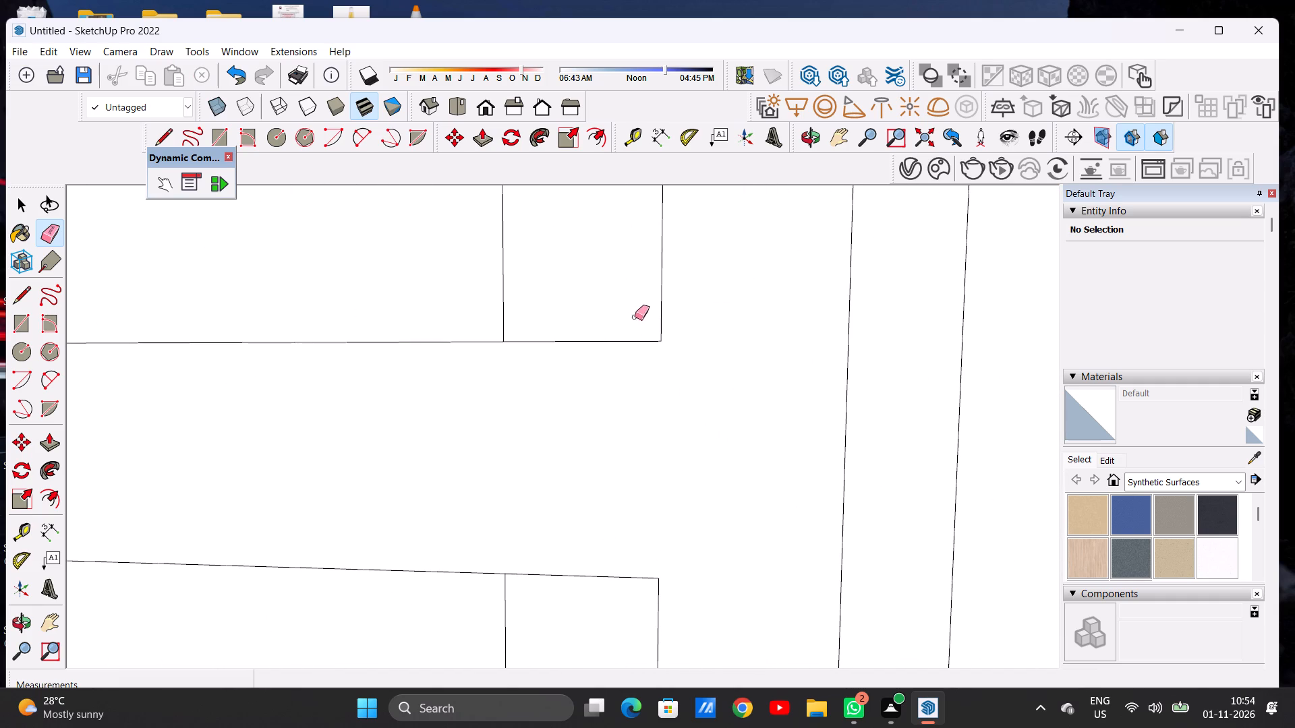
drag(644, 311, 677, 315)
drag(641, 324, 643, 351)
scroll(656, 363, down, 7)
drag(621, 227, 621, 237)
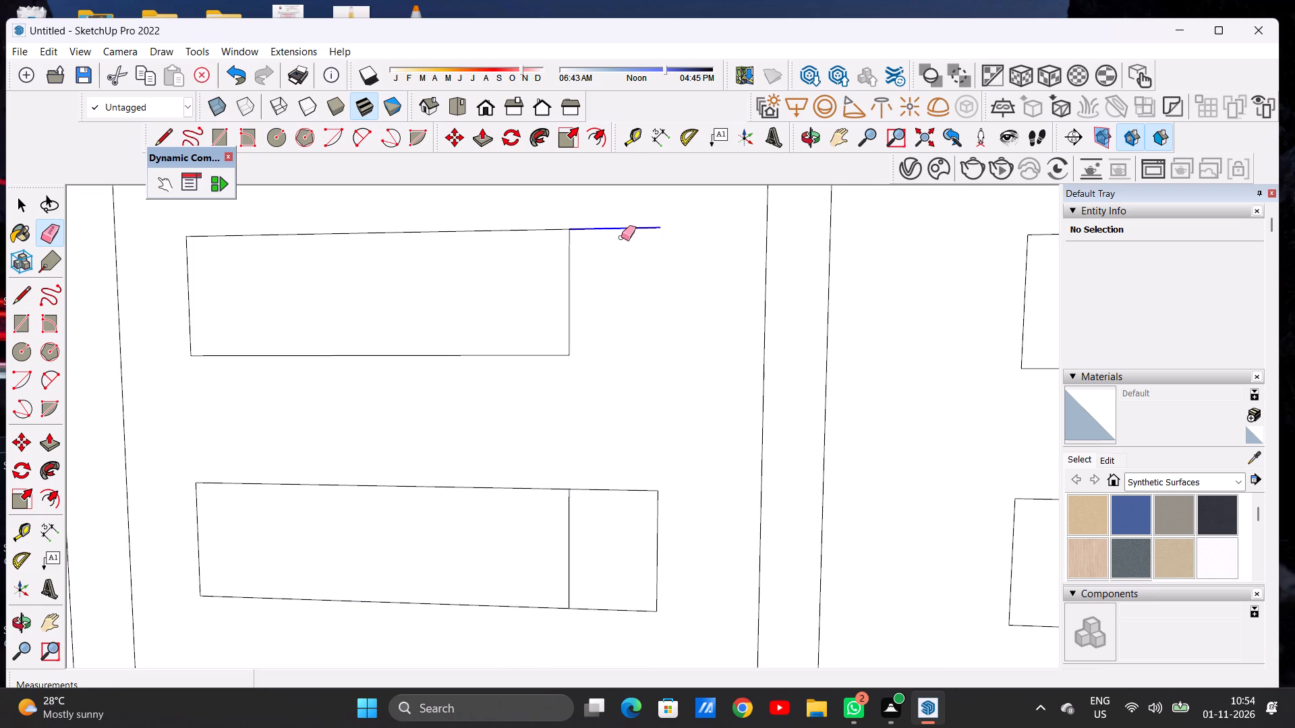
drag(621, 237, 622, 244)
Erase the divider-side end pieces of the left panel's third and fourth rectangles from the top, keeping their vertical dividing lines.
drag(633, 475, 672, 556)
drag(642, 602, 639, 623)
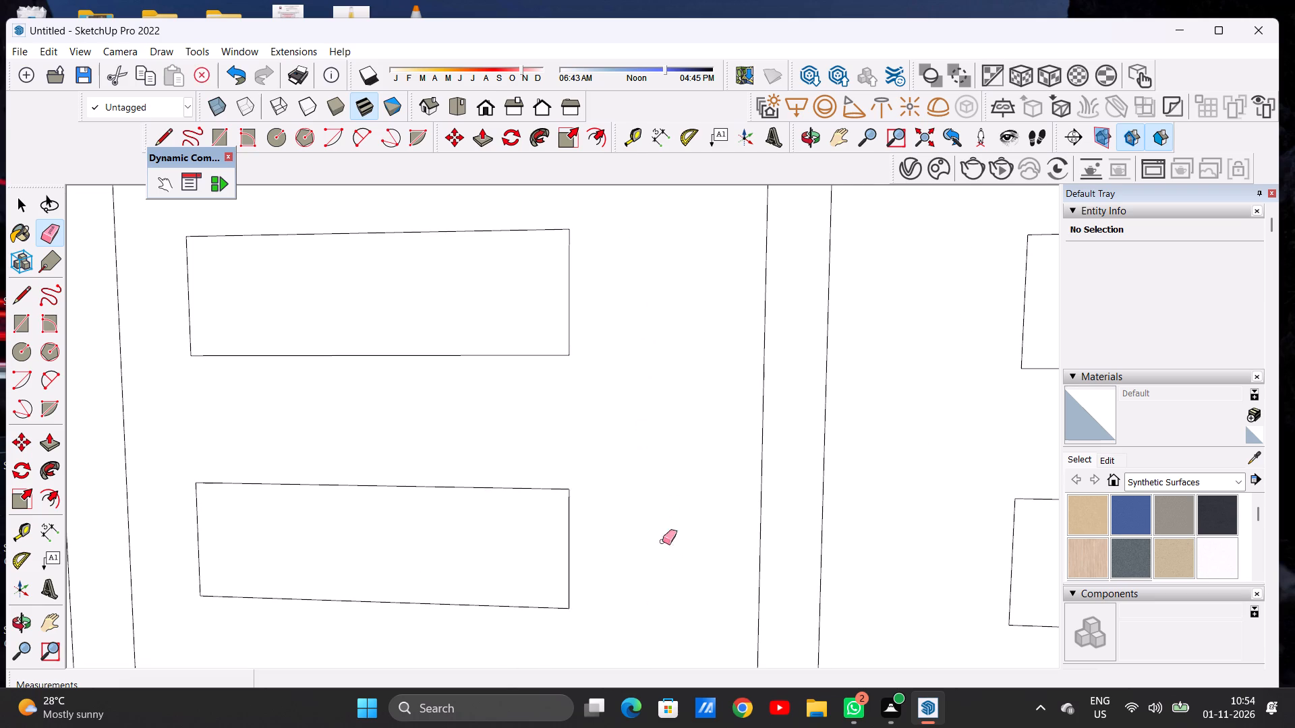
scroll(664, 446, down, 12)
scroll(652, 553, up, 15)
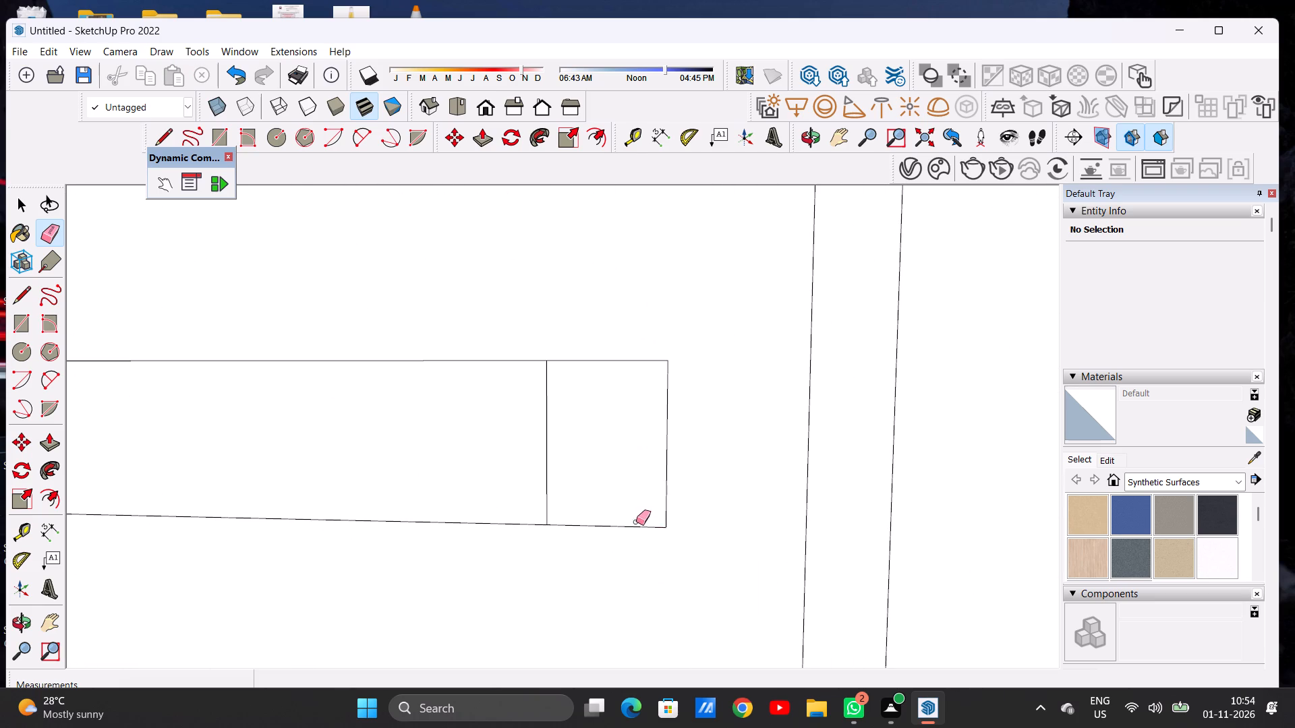
drag(635, 522, 636, 528)
drag(650, 490, 691, 490)
drag(627, 351, 627, 369)
Erase the divider-side end piece of the left panel's fifth rectangle from the top, keeping its vertical dividing line.
scroll(655, 370, down, 10)
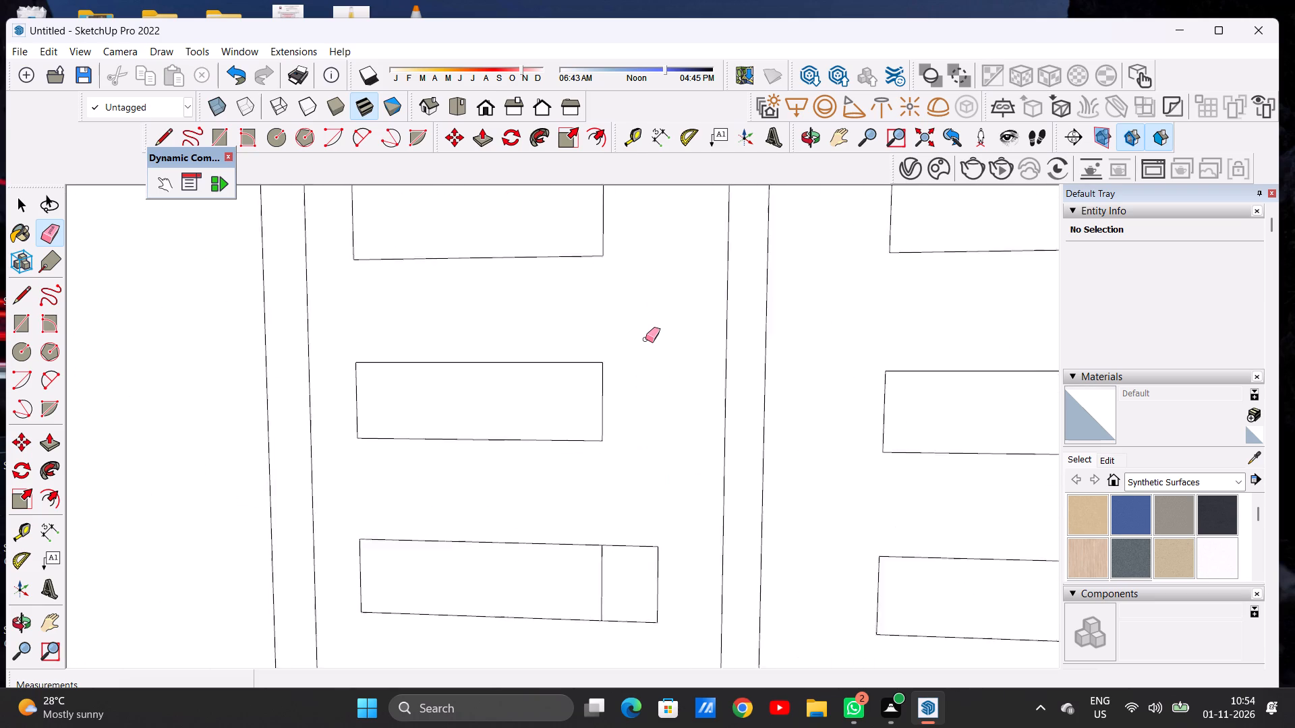
scroll(645, 339, down, 11)
scroll(632, 447, up, 15)
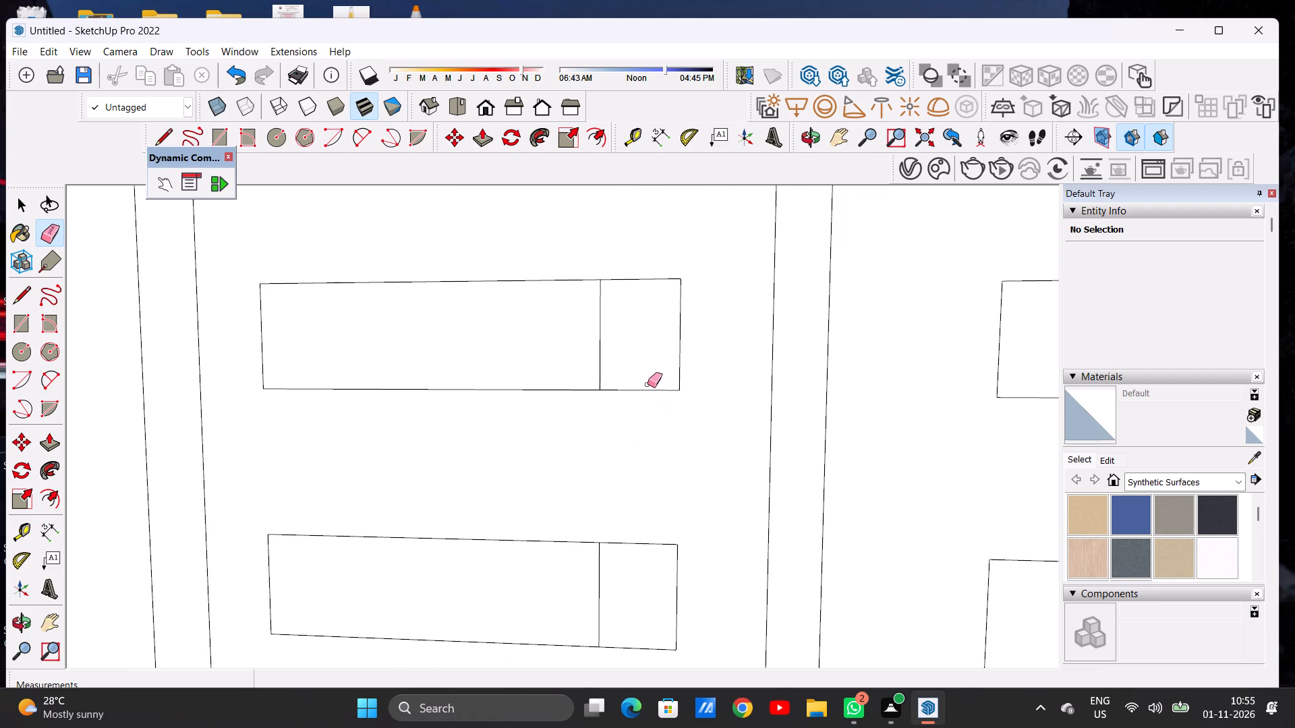
drag(647, 384, 652, 405)
drag(668, 359, 682, 369)
drag(652, 257, 651, 287)
Erase the divider-side end piece of the left panel's sixth rectangle from the top, keeping its vertical dividing line.
scroll(682, 292, down, 15)
scroll(656, 274, up, 1)
scroll(656, 274, down, 2)
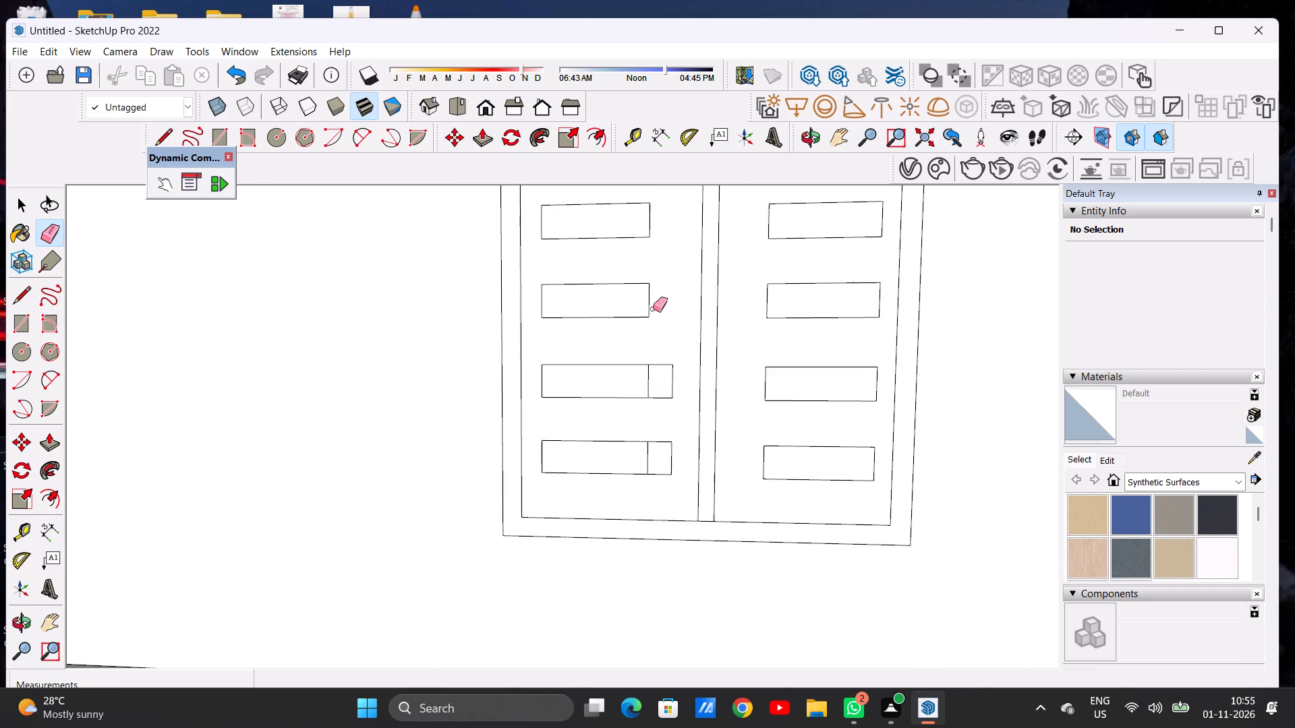
scroll(660, 397, up, 15)
drag(666, 347, 667, 371)
drag(697, 308, 706, 315)
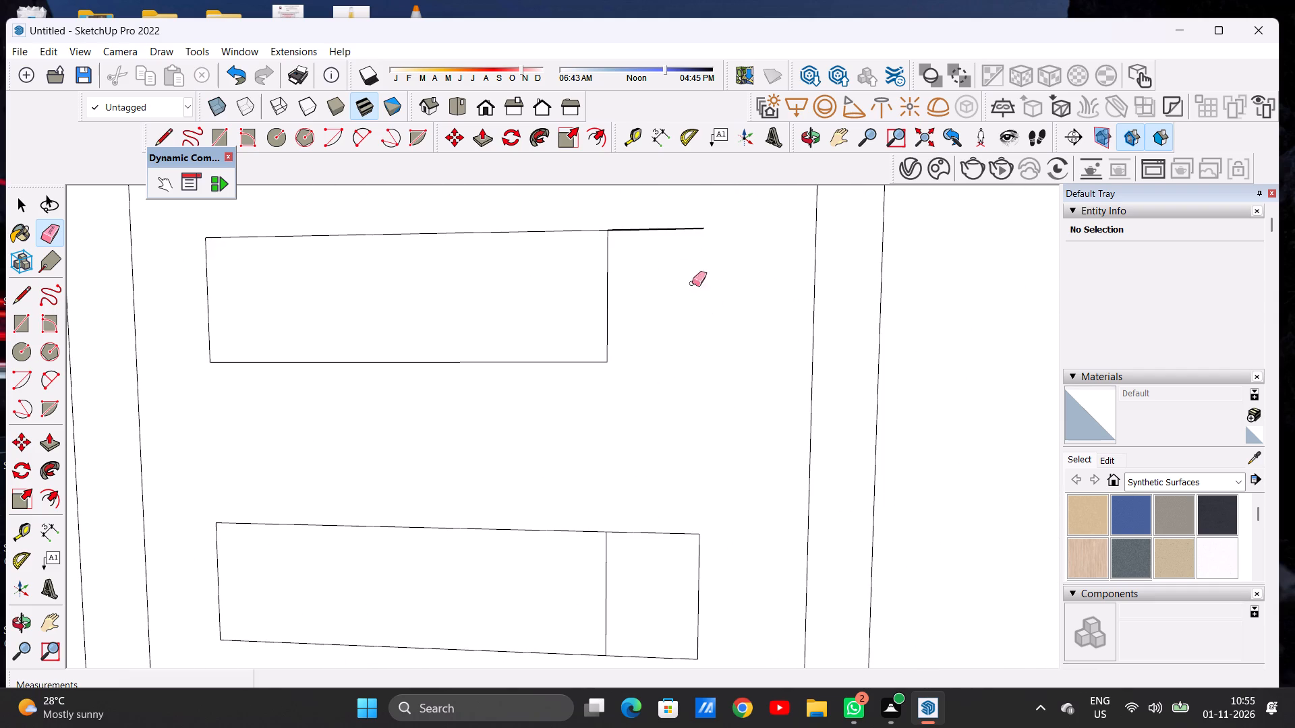
click(664, 221)
drag(665, 214, 667, 247)
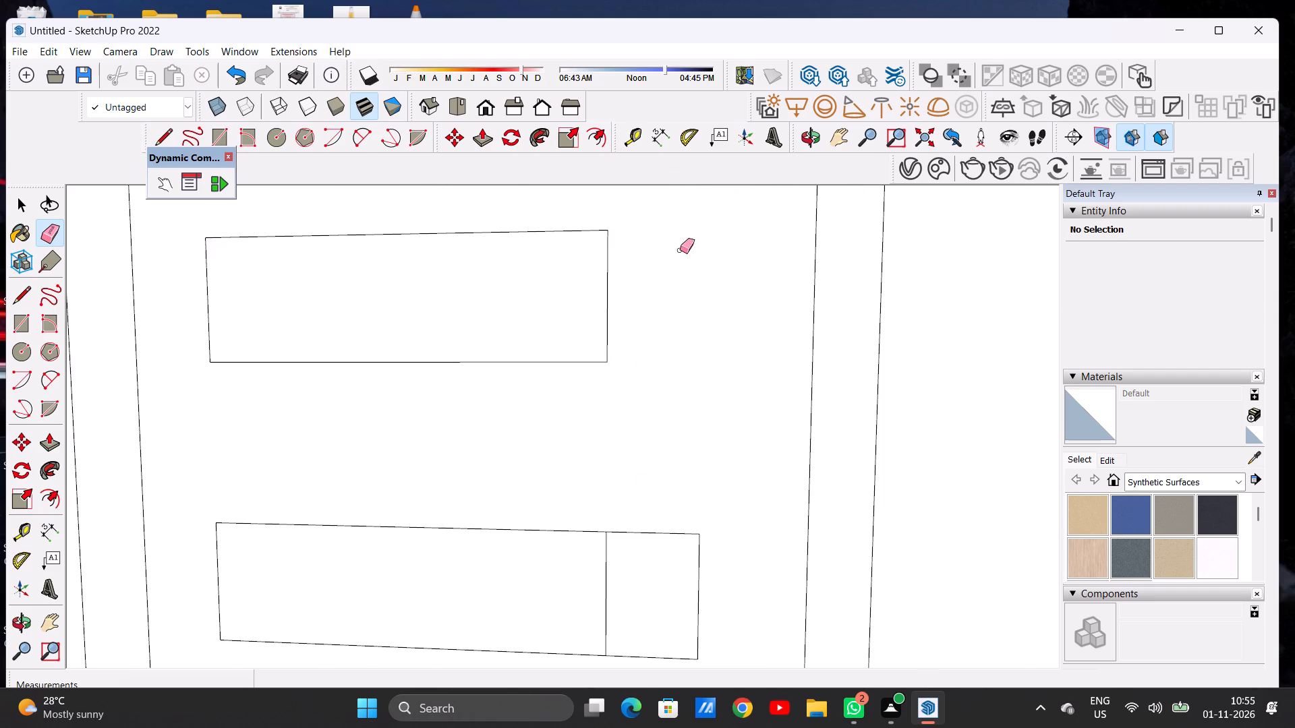
Erase the divider-side end piece of the left panel's bottom rectangle, keeping its vertical dividing line.
scroll(693, 224, down, 16)
scroll(670, 318, up, 3)
scroll(675, 346, down, 1)
scroll(675, 359, up, 11)
scroll(675, 356, down, 1)
drag(672, 309, 677, 326)
drag(693, 268, 721, 285)
scroll(684, 351, down, 5)
scroll(682, 272, up, 3)
scroll(682, 272, down, 1)
scroll(682, 272, up, 2)
click(678, 255)
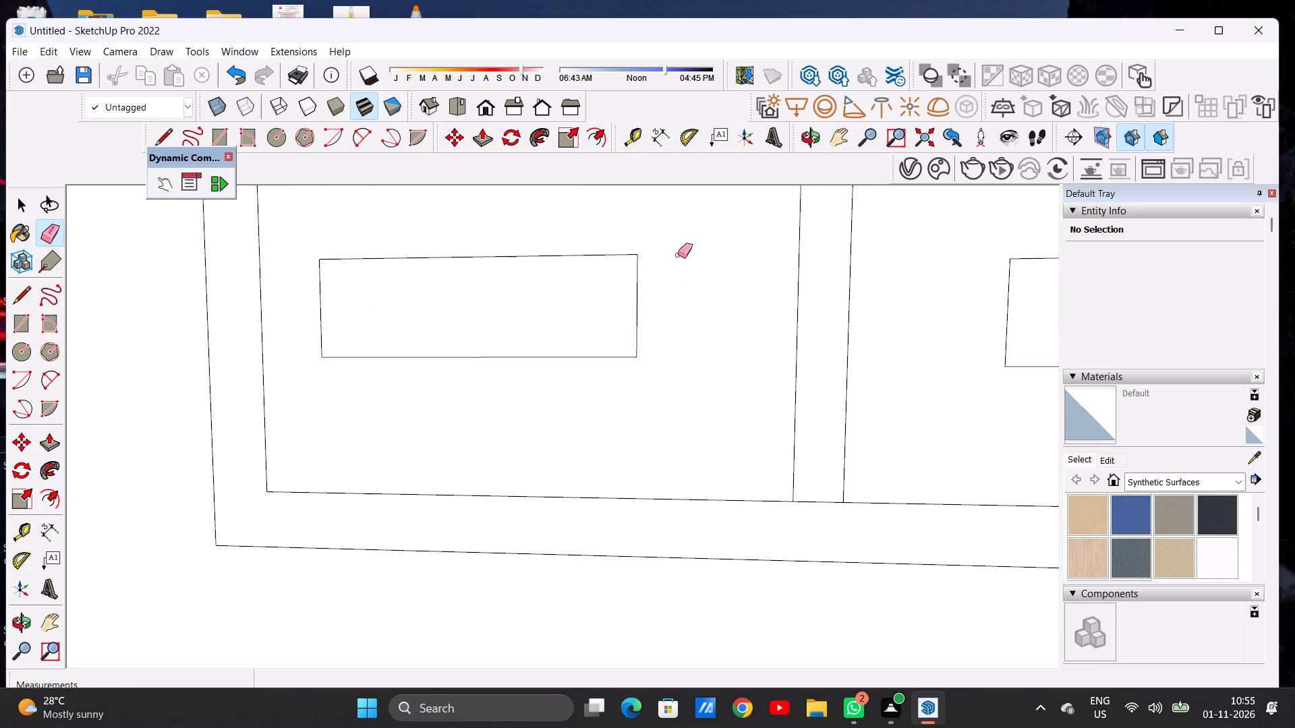
key(space)
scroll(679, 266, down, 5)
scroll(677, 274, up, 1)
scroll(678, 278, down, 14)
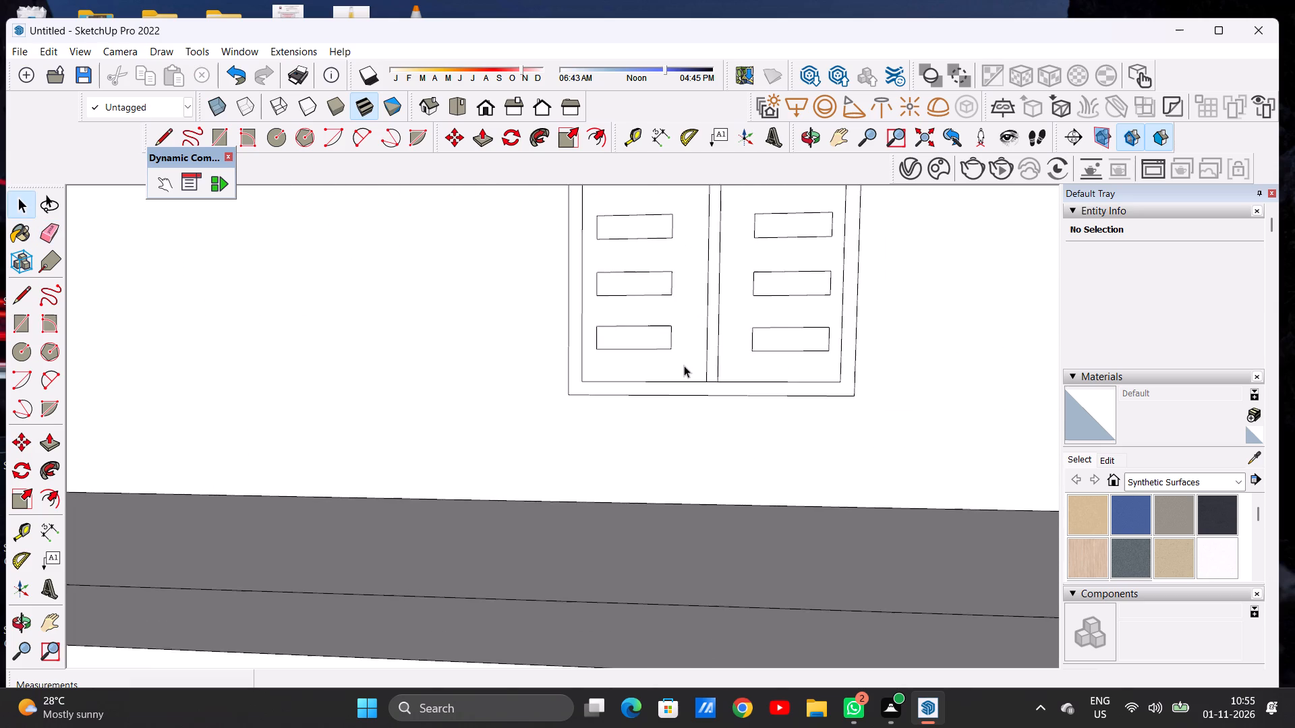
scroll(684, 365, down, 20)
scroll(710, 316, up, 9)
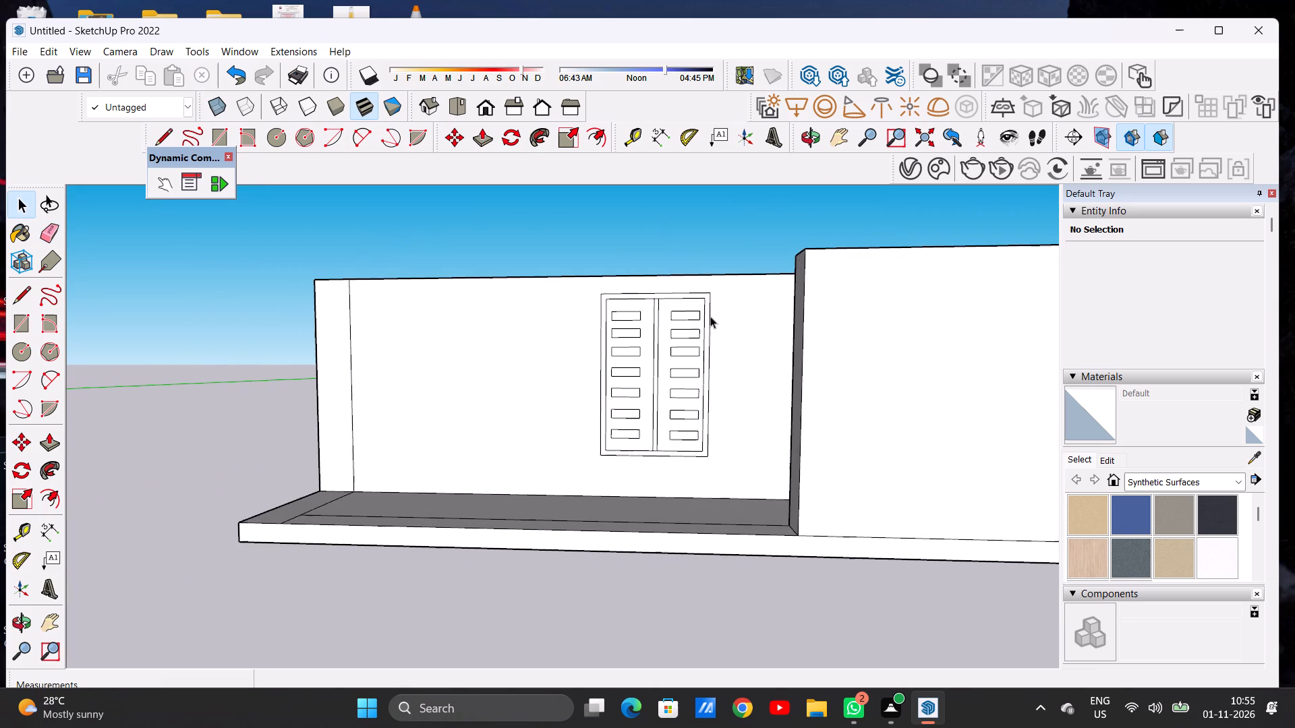
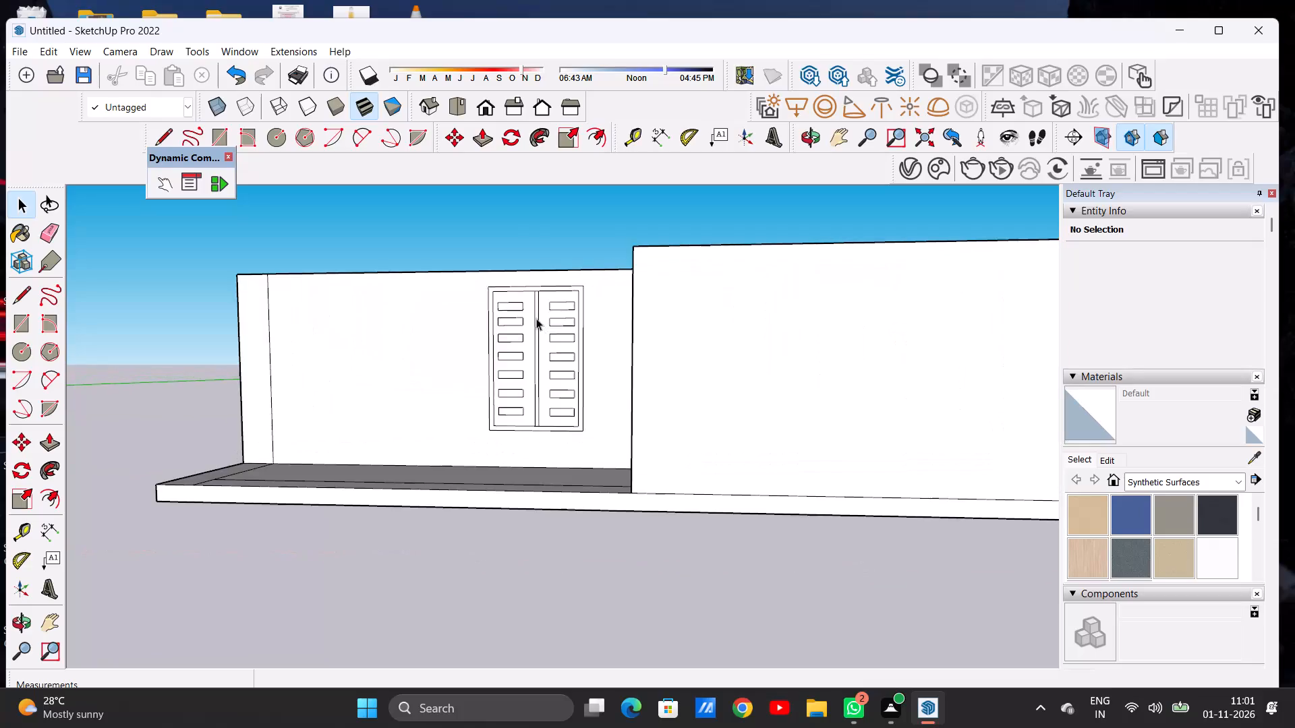
Examine the framed two-panel opening and the surrounding walls from several distances and angles.
middle_drag(521, 333, 550, 324)
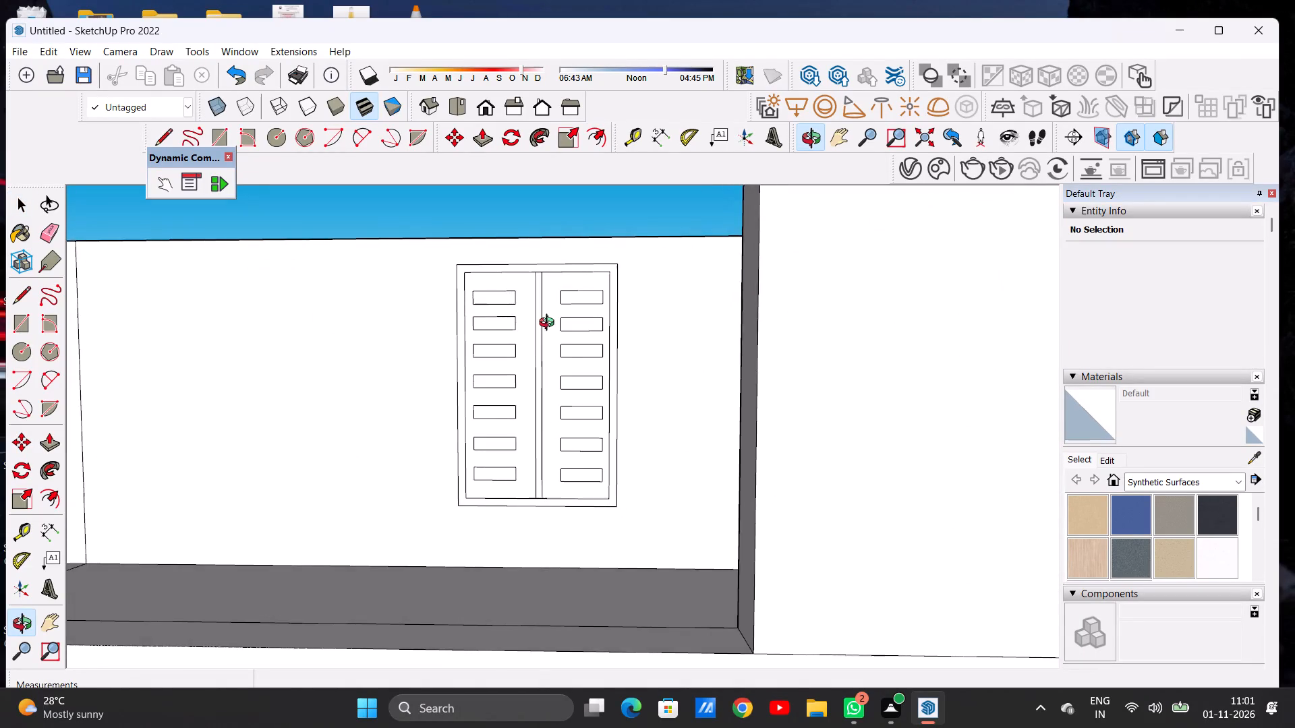
middle_drag(550, 324, 519, 325)
scroll(589, 387, down, 8)
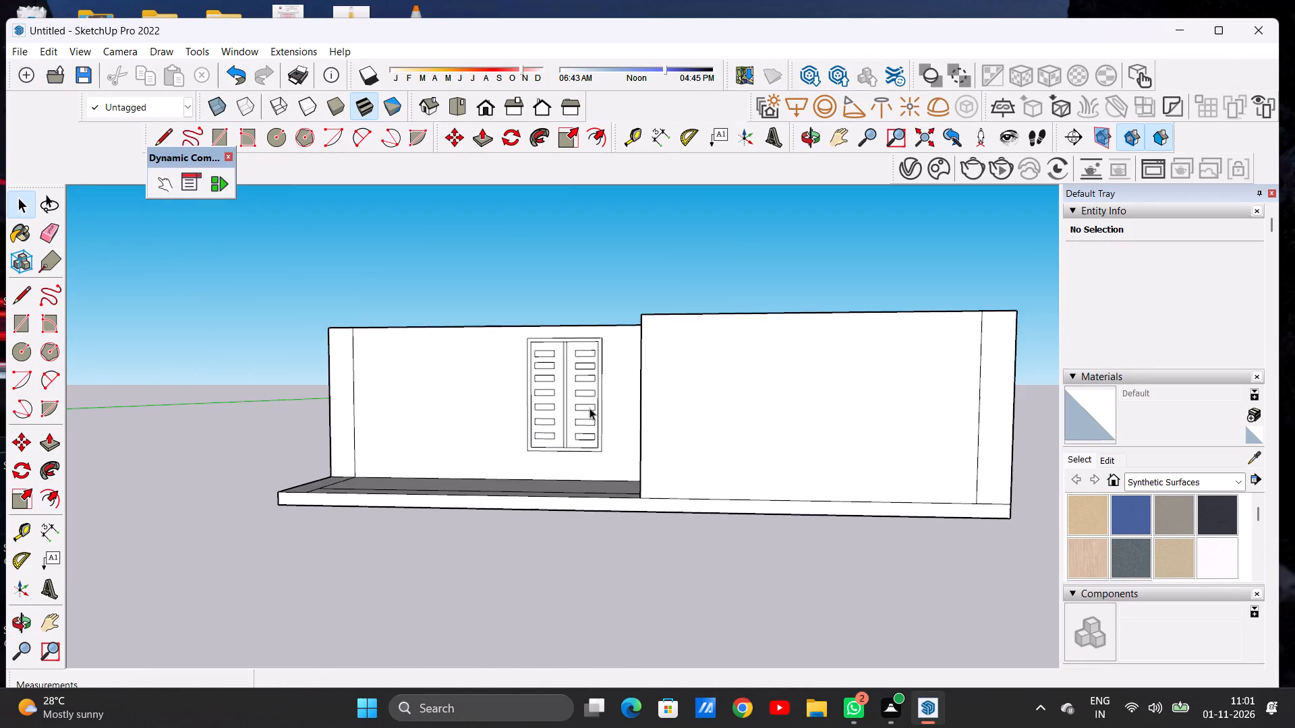
scroll(573, 323, down, 1)
scroll(573, 323, up, 11)
scroll(578, 337, down, 7)
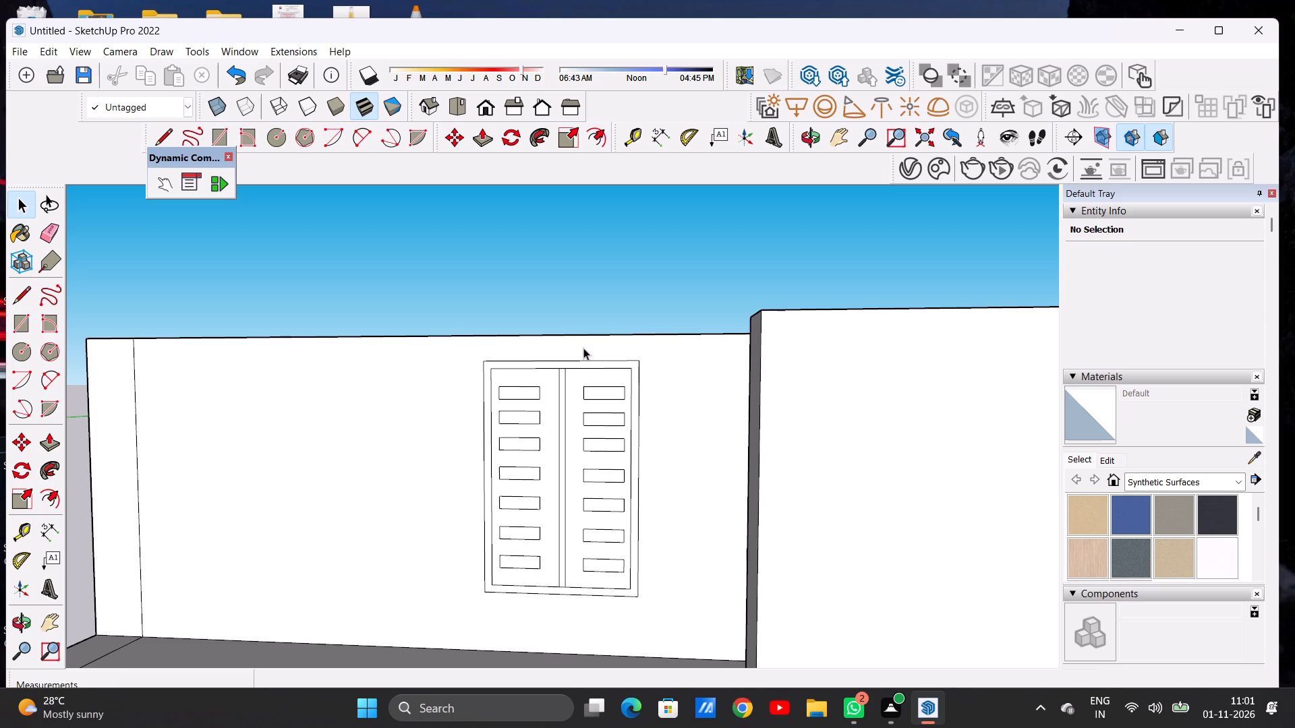
scroll(585, 480, down, 11)
middle_drag(577, 445, 587, 504)
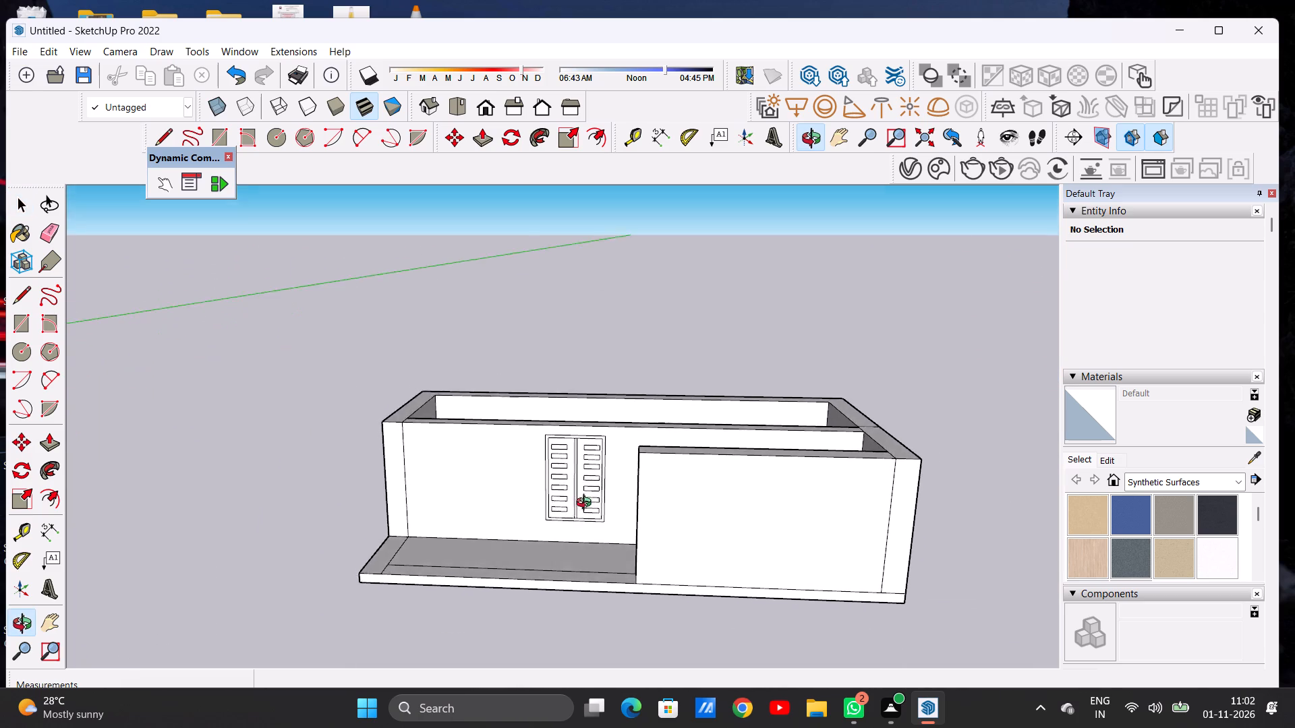
middle_drag(587, 504, 614, 517)
scroll(552, 408, up, 16)
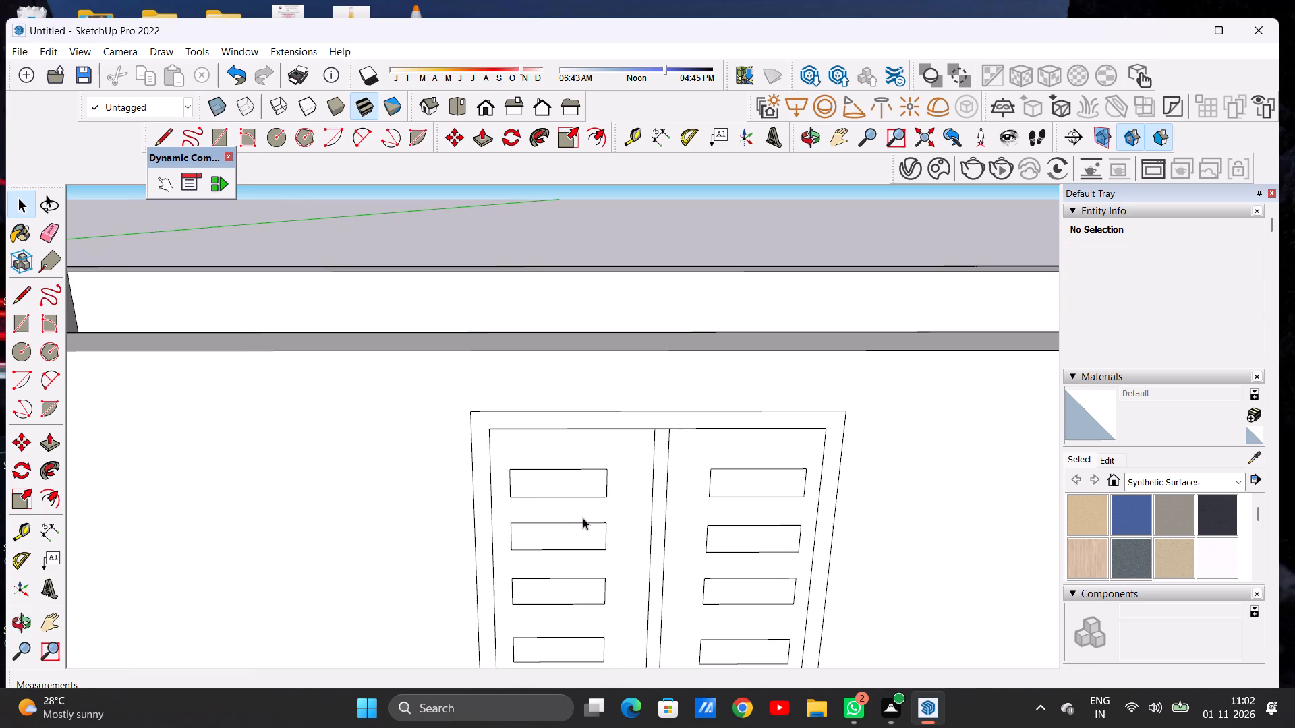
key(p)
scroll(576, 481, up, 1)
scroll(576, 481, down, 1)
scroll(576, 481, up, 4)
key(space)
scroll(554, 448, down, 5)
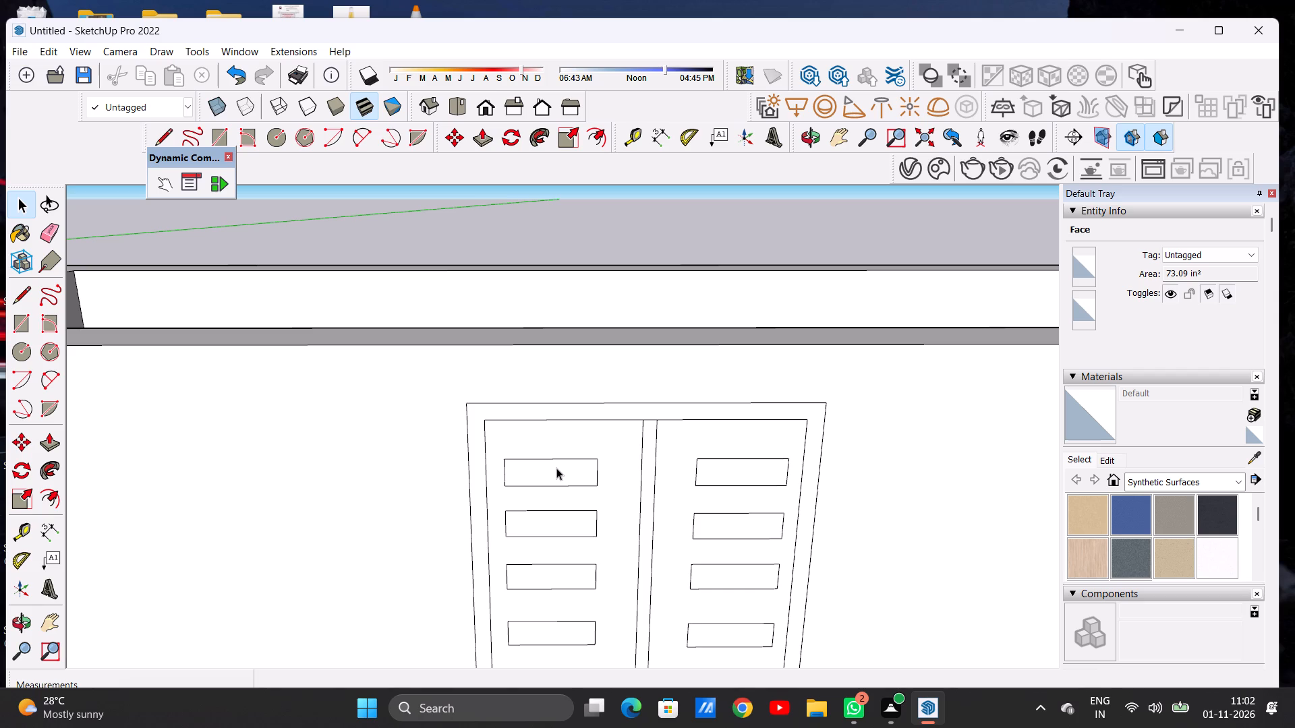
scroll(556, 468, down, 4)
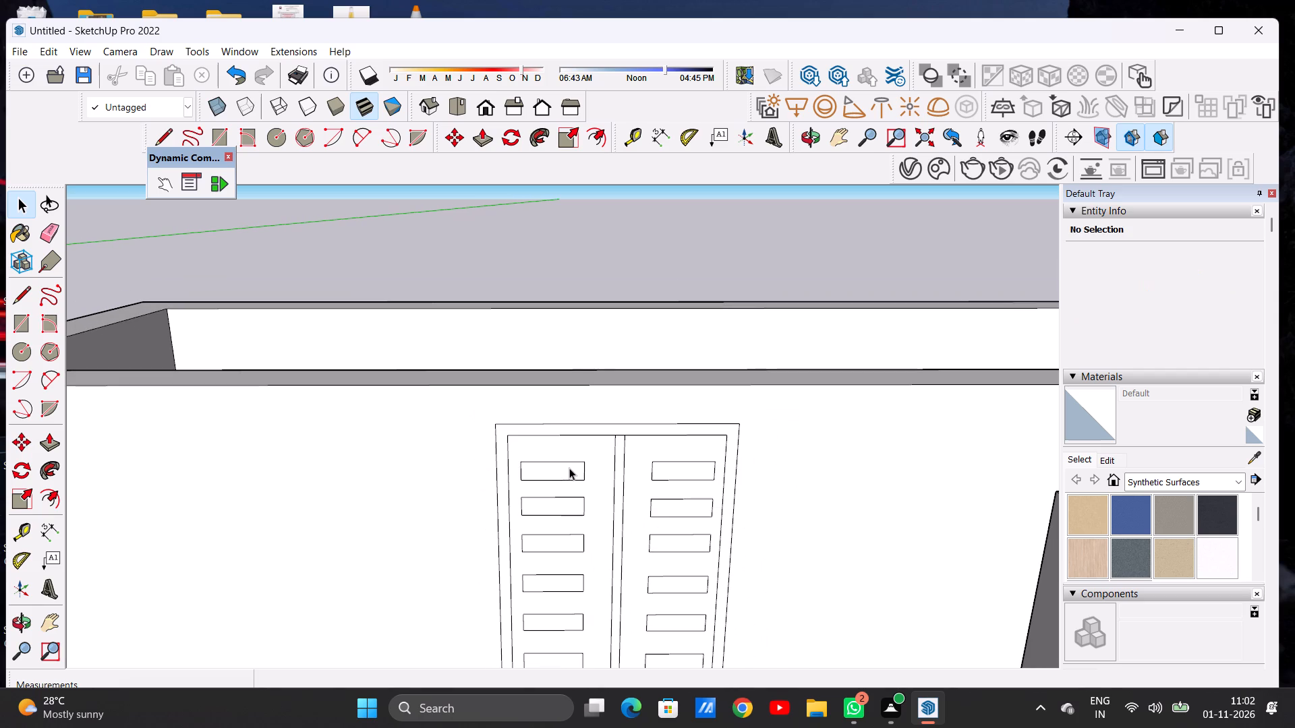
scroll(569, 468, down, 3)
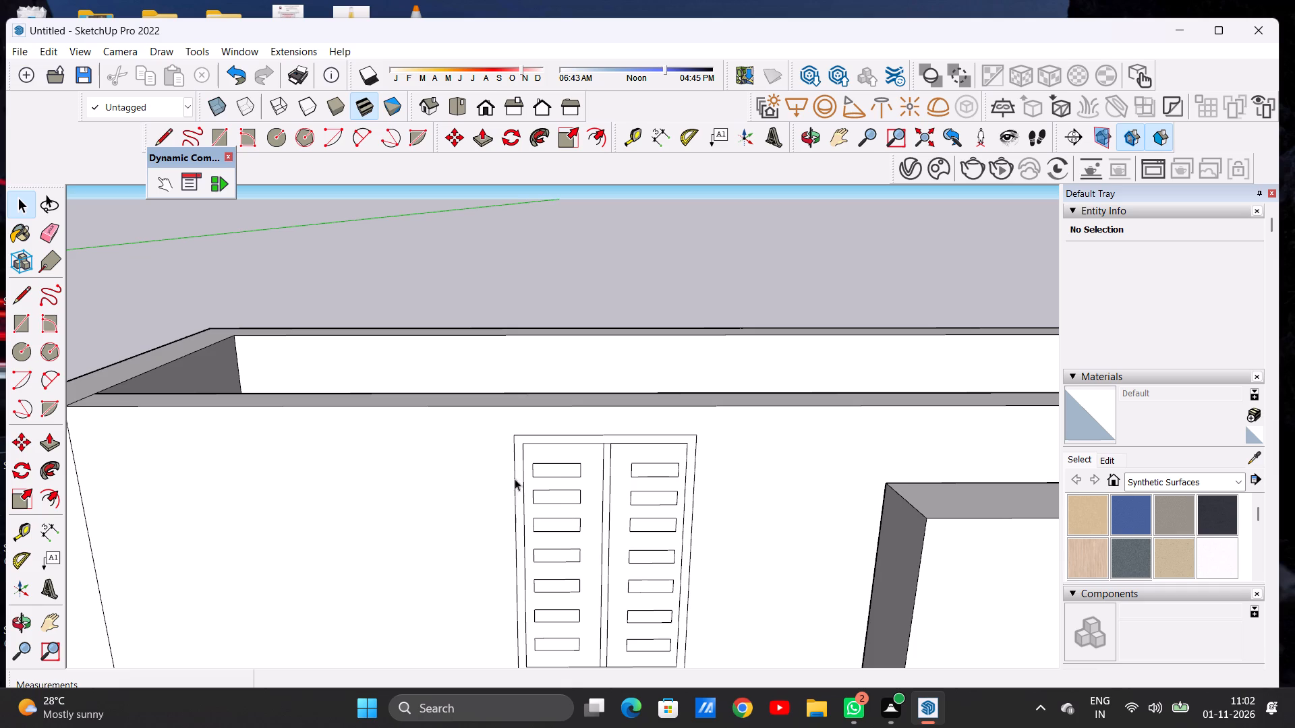
Draw outward two-point arcs on the short ends of the left panel's top rectangle, bulging about 1 5/8" on the outer side and 1 3/4" on the divider side.
scroll(522, 467, down, 3)
scroll(540, 473, up, 7)
middle_click(569, 437)
middle_click(569, 433)
middle_drag(571, 516, 554, 447)
scroll(554, 447, up, 1)
click(361, 140)
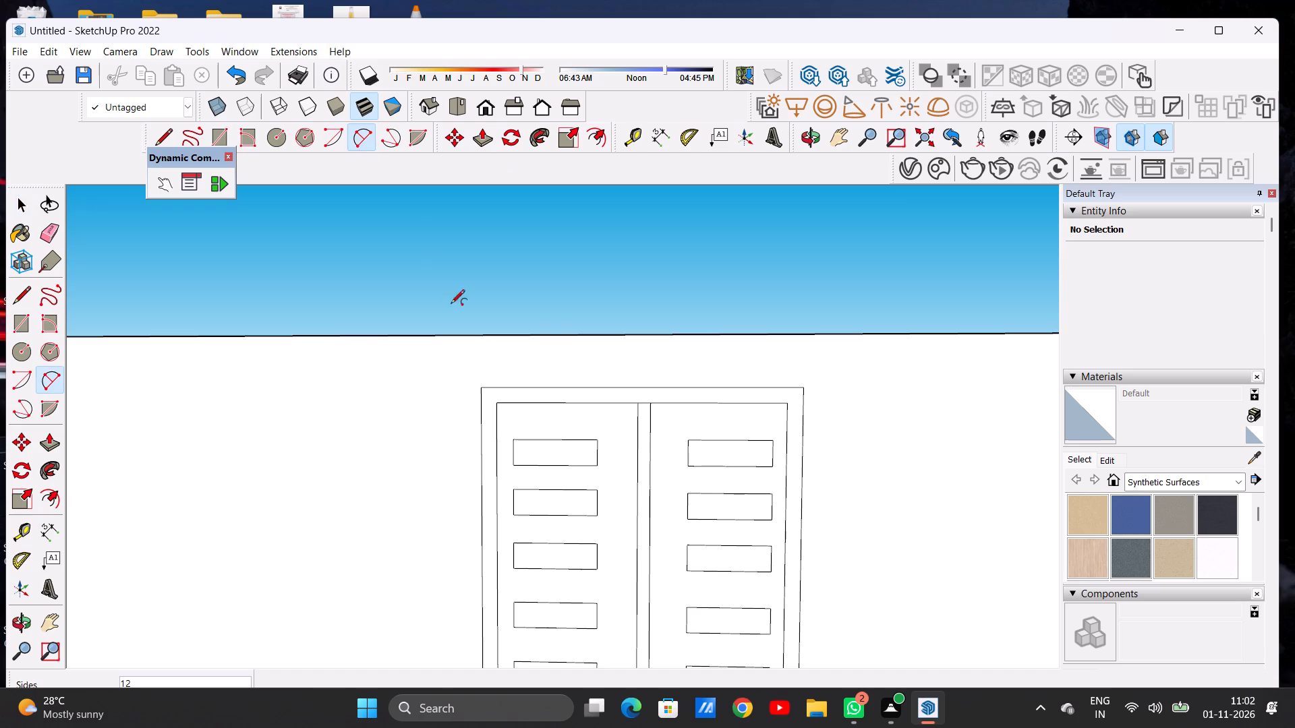
scroll(546, 469, up, 4)
scroll(536, 468, down, 1)
scroll(536, 468, up, 6)
click(478, 458)
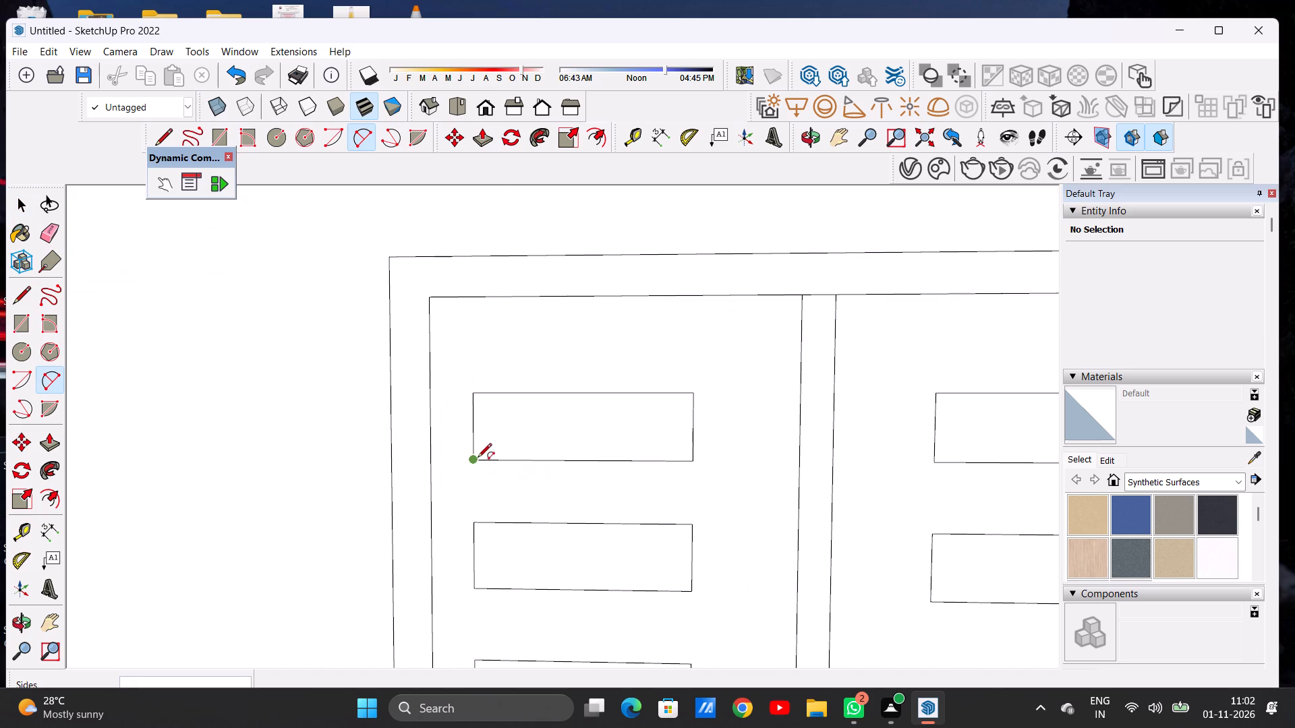
click(475, 394)
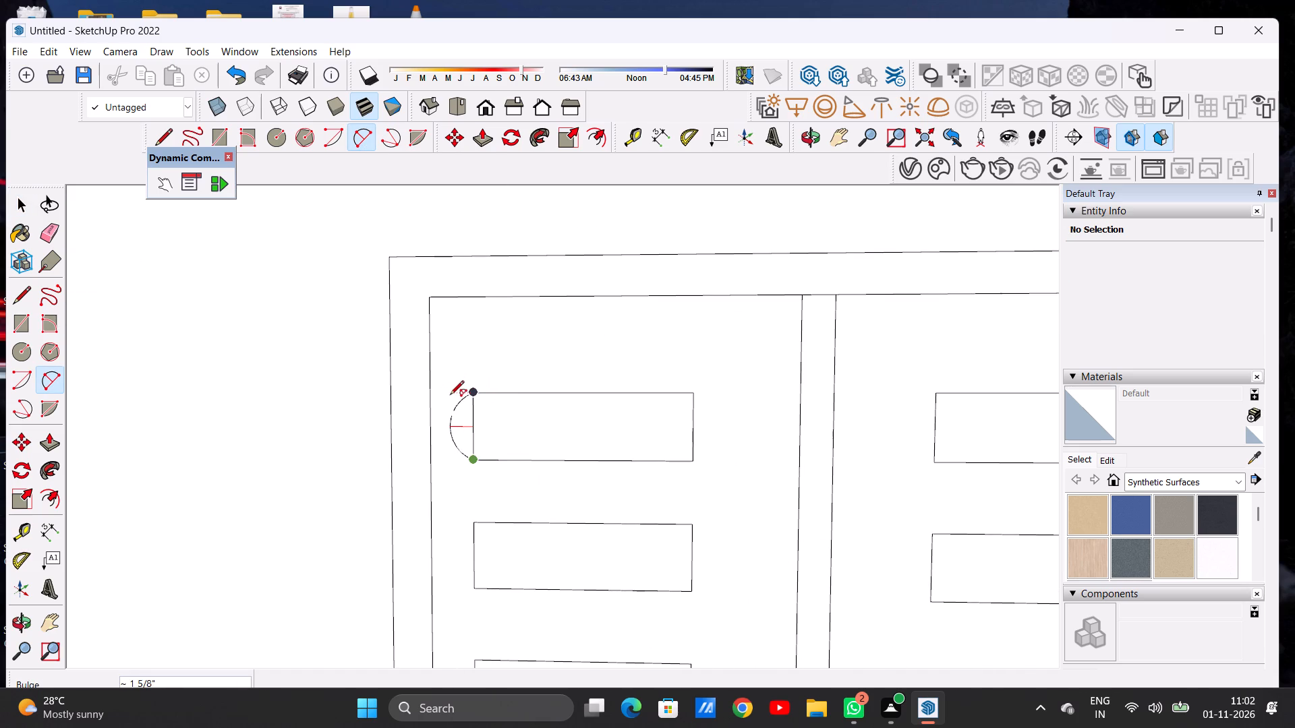
click(450, 396)
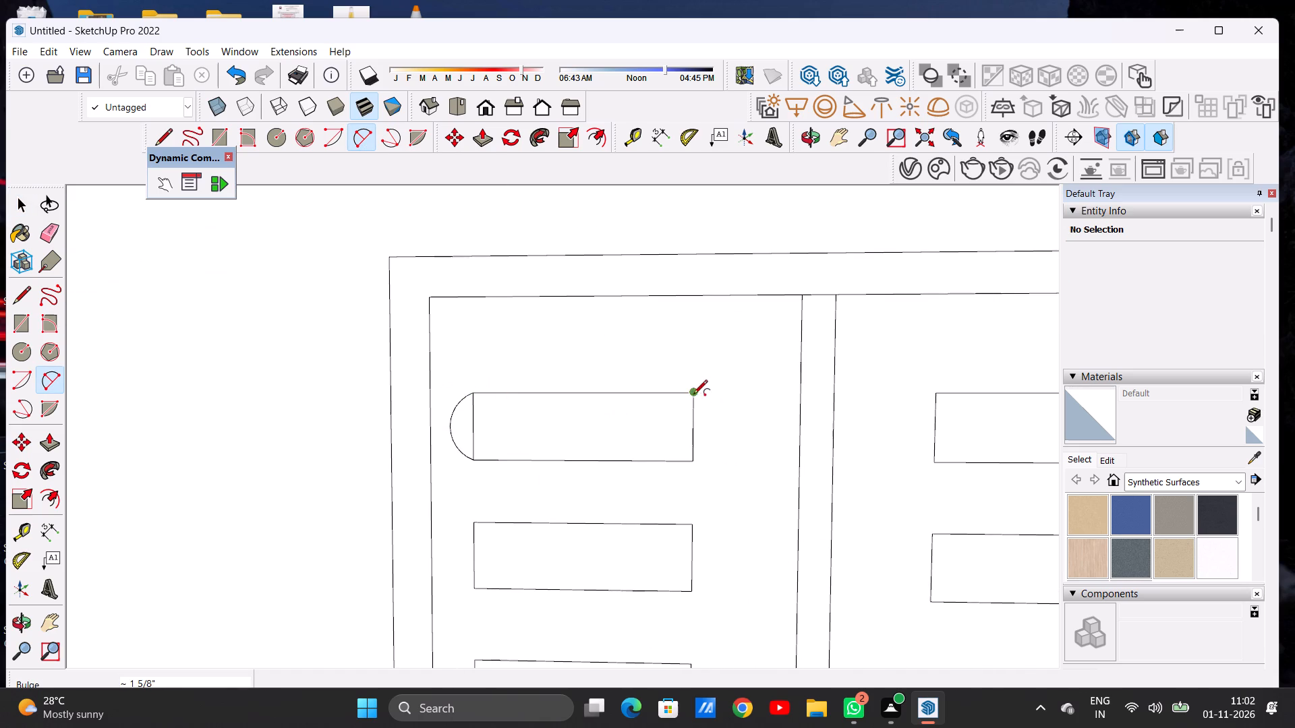
click(691, 398)
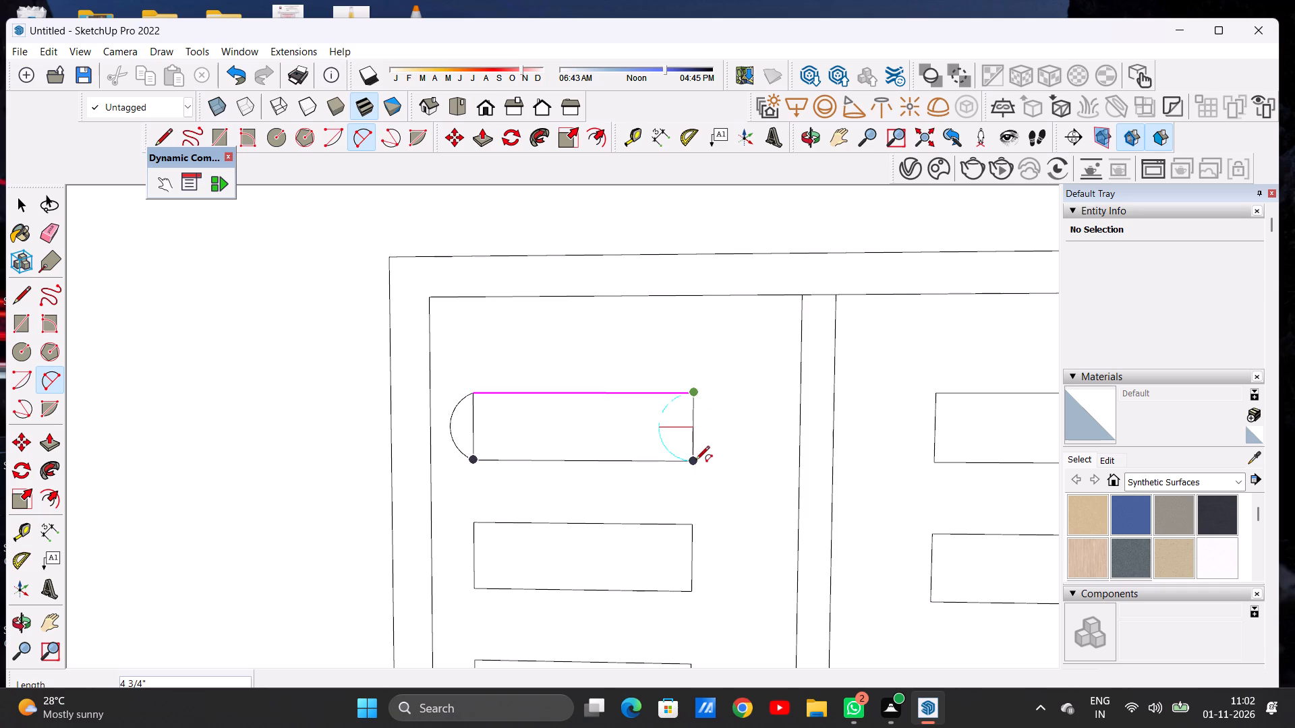
click(695, 461)
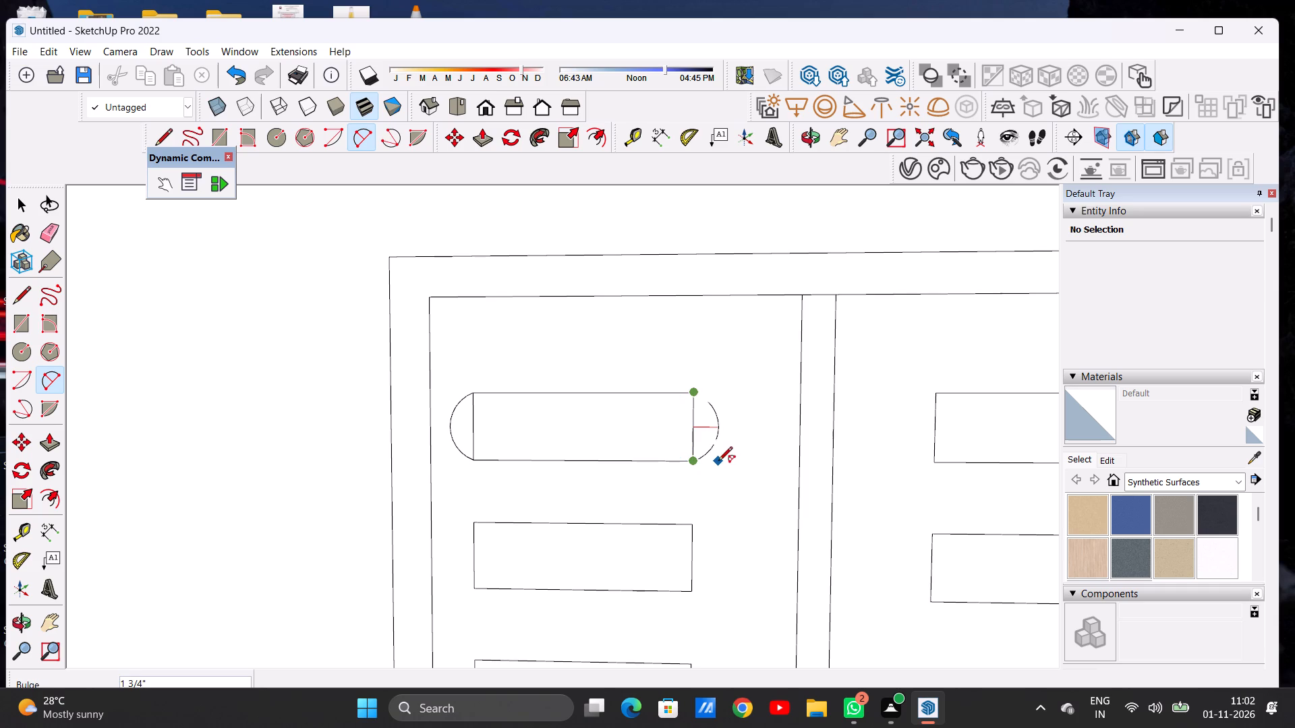
double_click(718, 462)
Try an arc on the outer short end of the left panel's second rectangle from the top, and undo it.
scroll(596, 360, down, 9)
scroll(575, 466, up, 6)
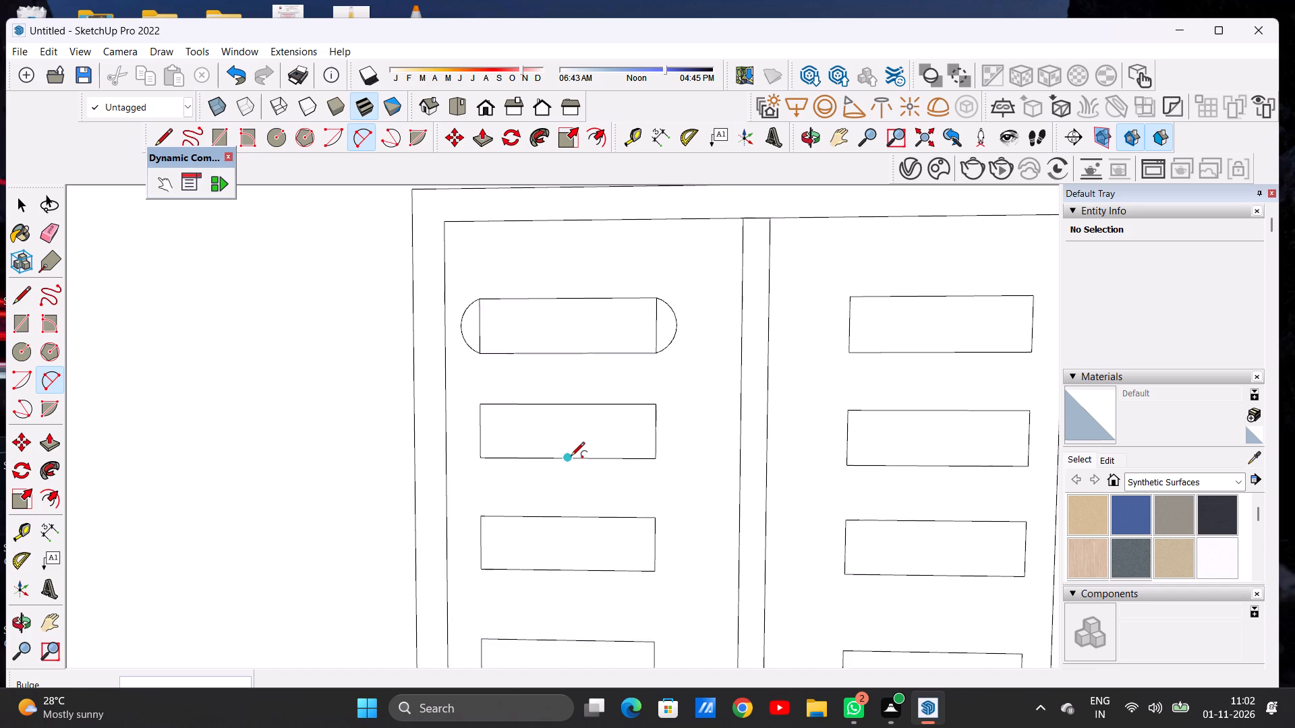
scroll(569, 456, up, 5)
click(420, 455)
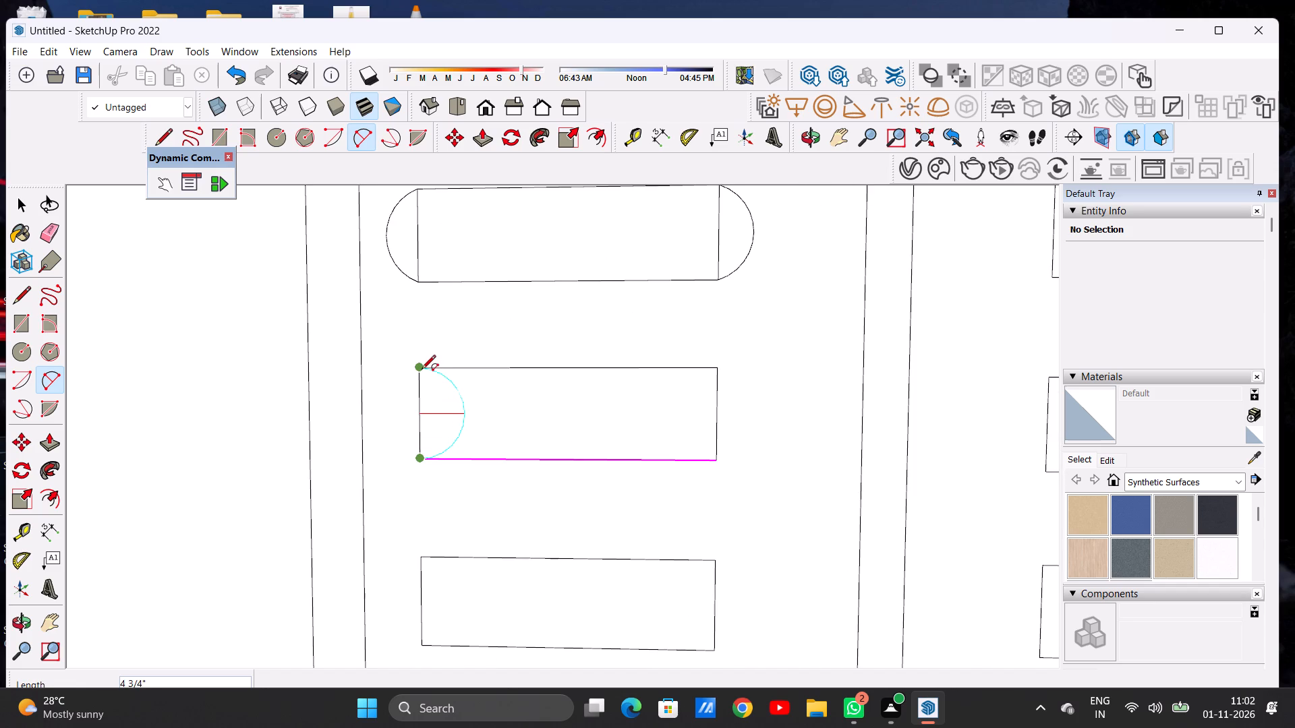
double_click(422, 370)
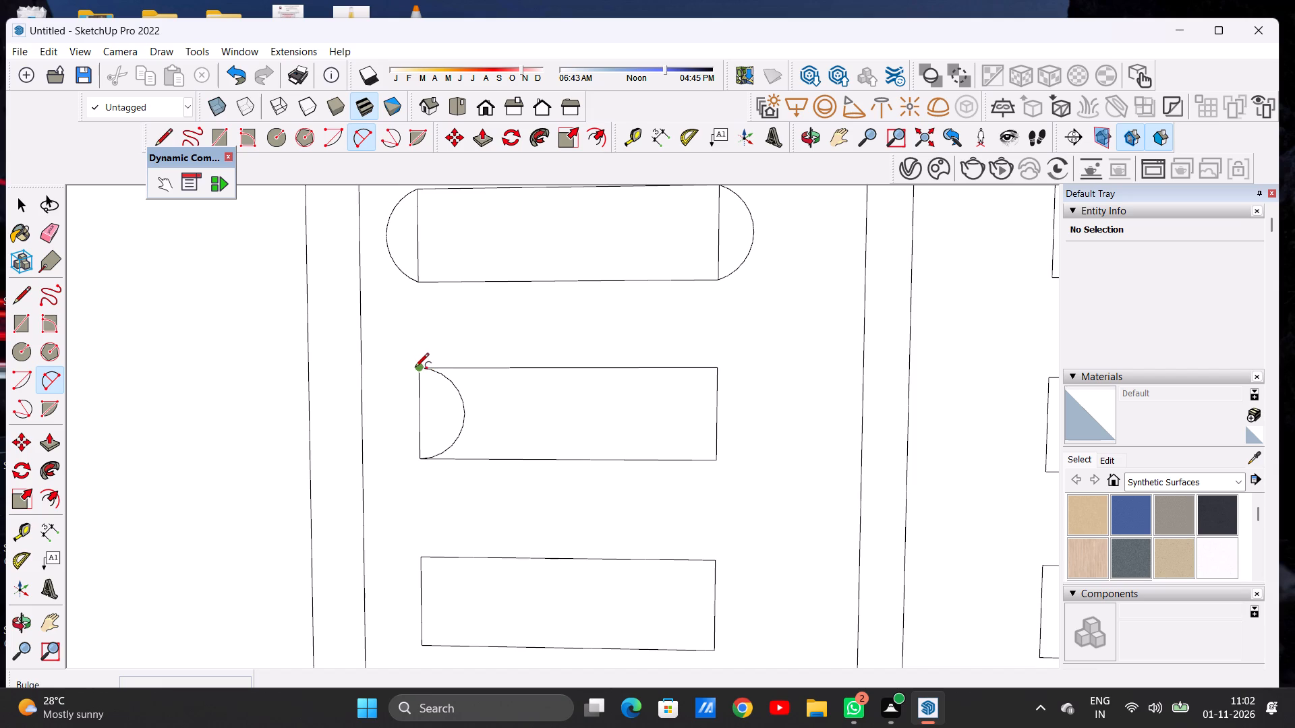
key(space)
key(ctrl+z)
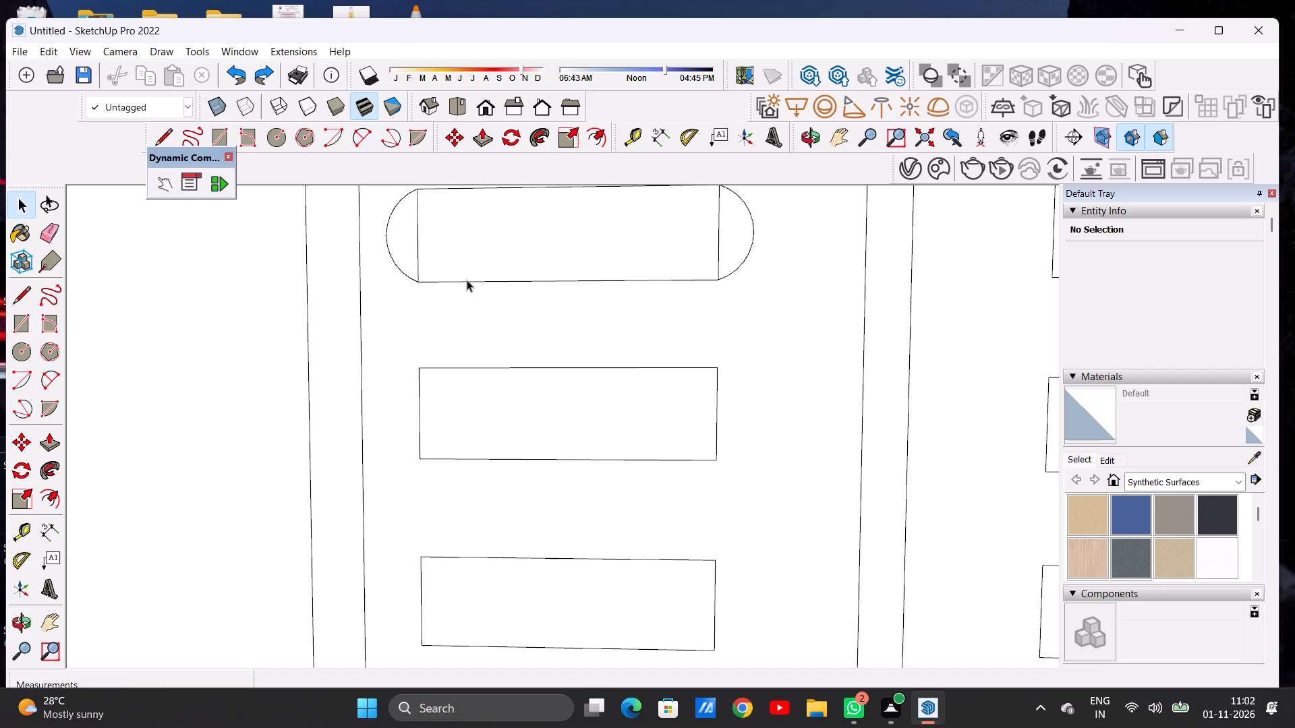
Erase the two straight end lines inside the left panel's top shape to merge it into one round-ended slot.
key(e)
drag(423, 244, 410, 247)
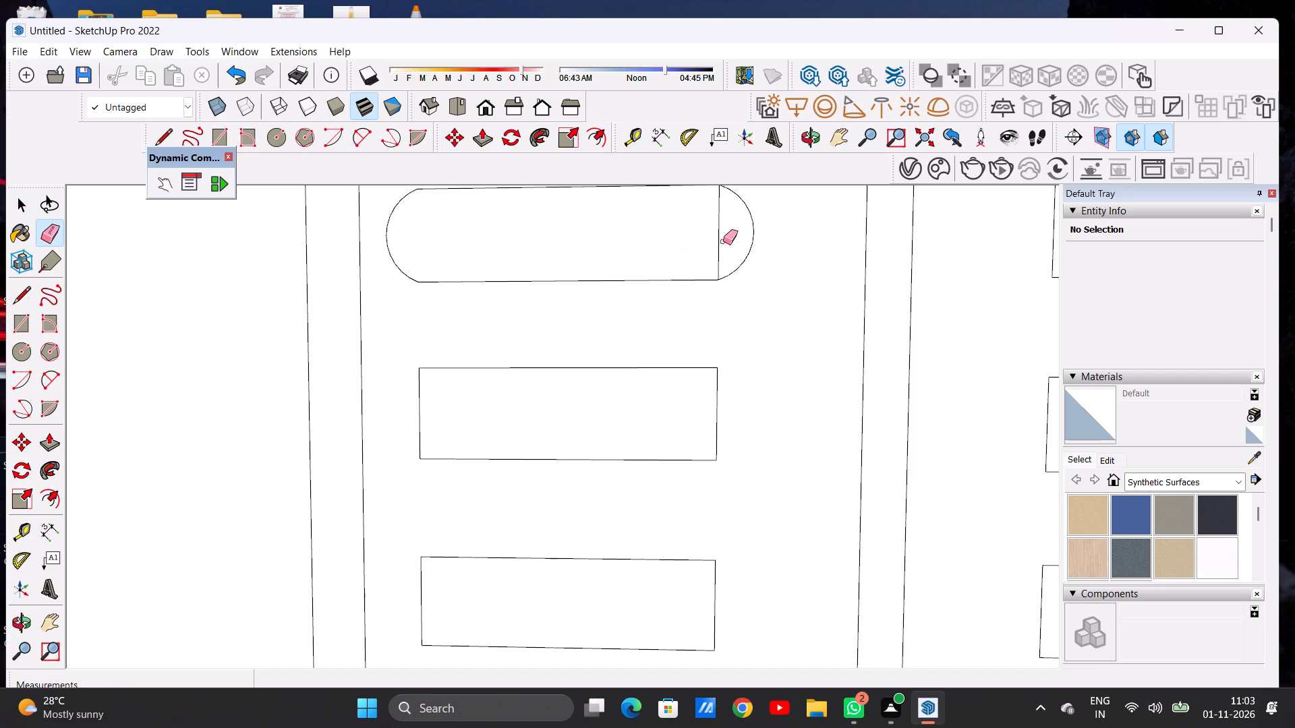
drag(726, 239, 677, 247)
key(space)
double_click(689, 250)
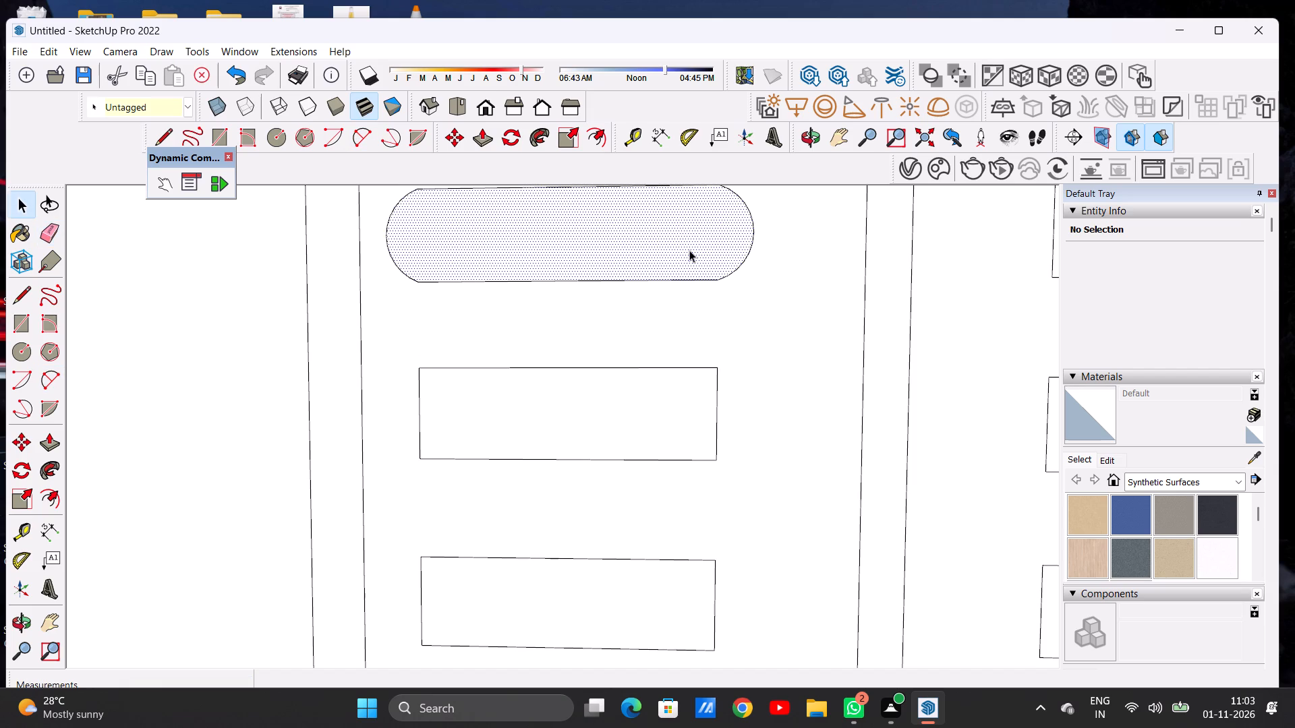
scroll(602, 297, down, 17)
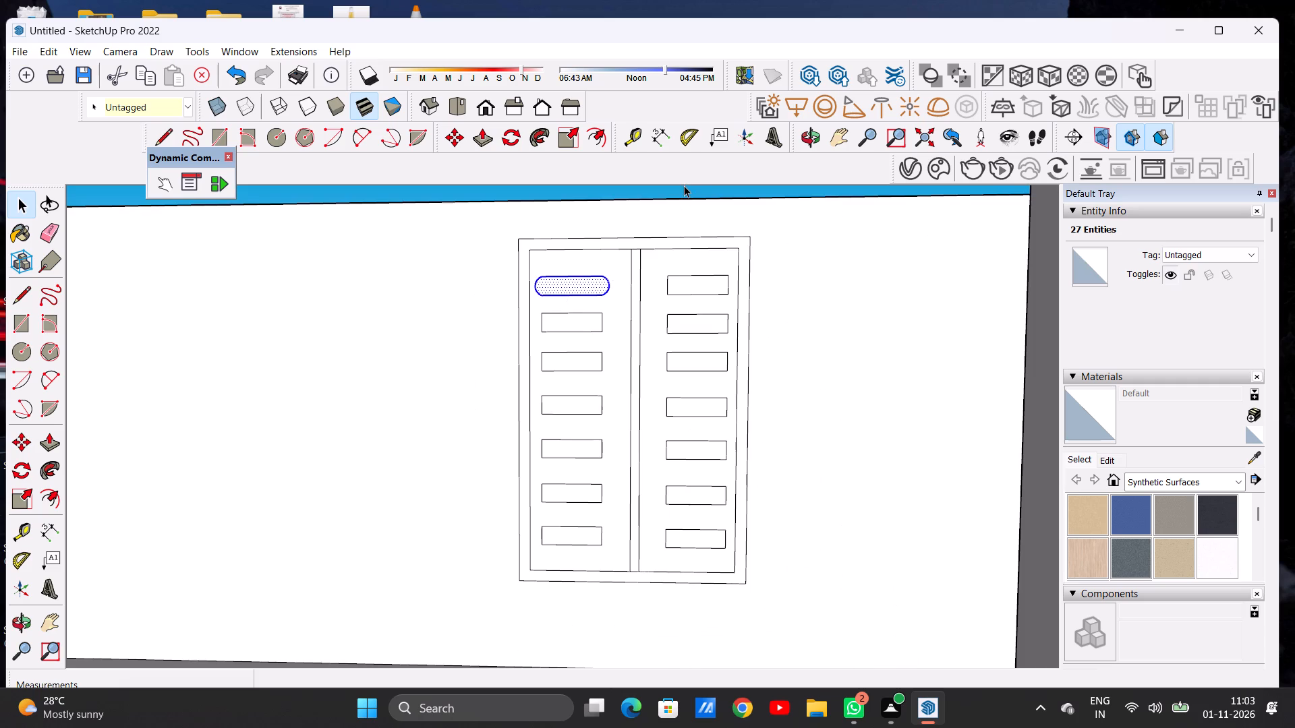
click(684, 187)
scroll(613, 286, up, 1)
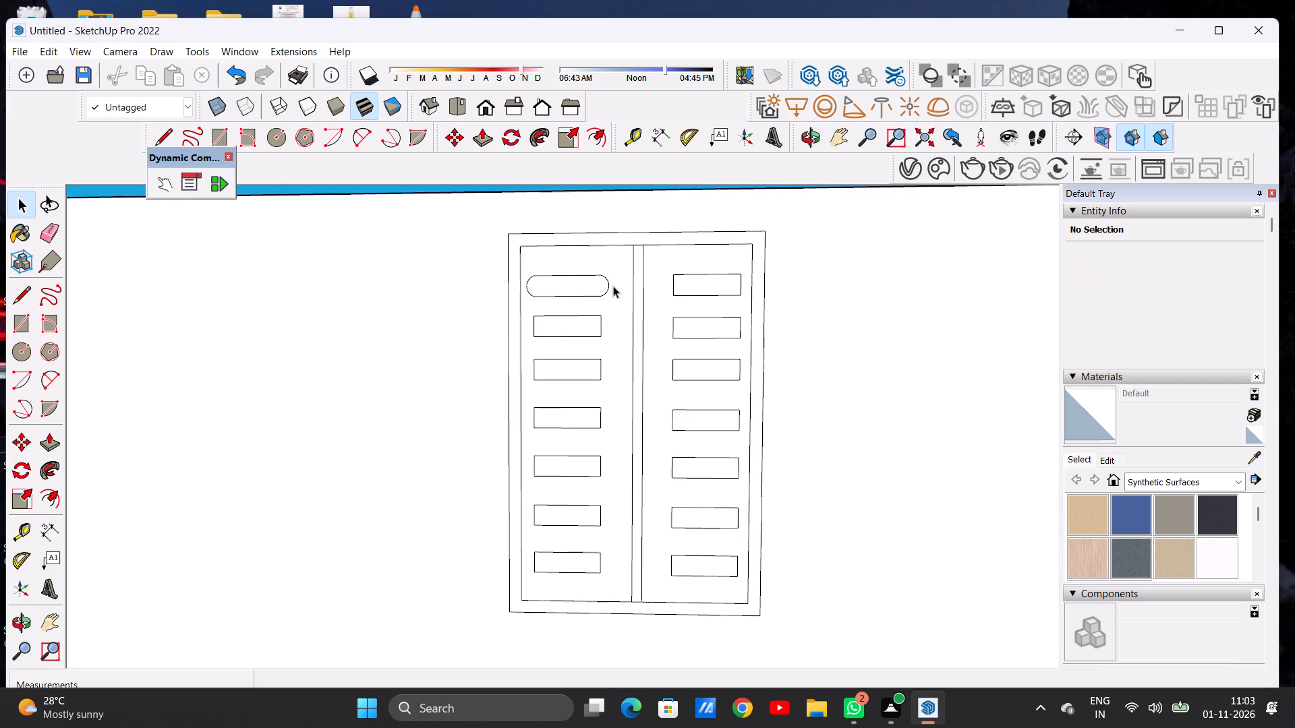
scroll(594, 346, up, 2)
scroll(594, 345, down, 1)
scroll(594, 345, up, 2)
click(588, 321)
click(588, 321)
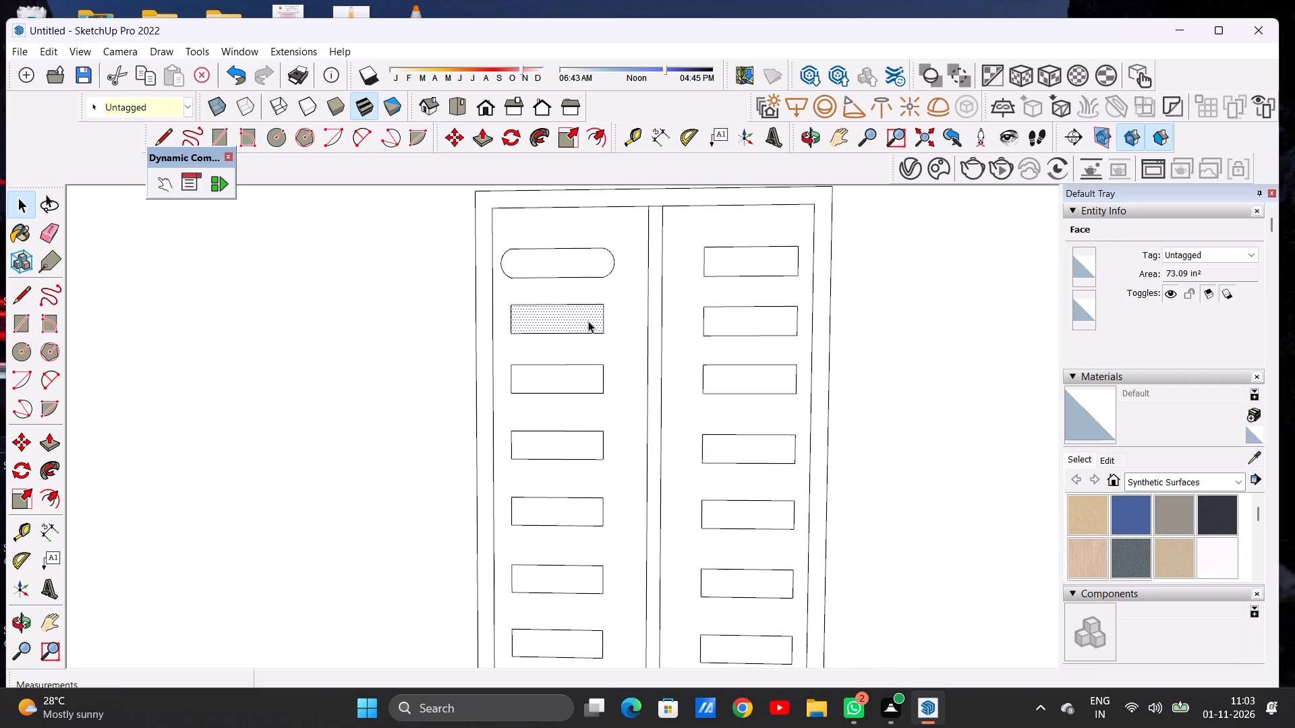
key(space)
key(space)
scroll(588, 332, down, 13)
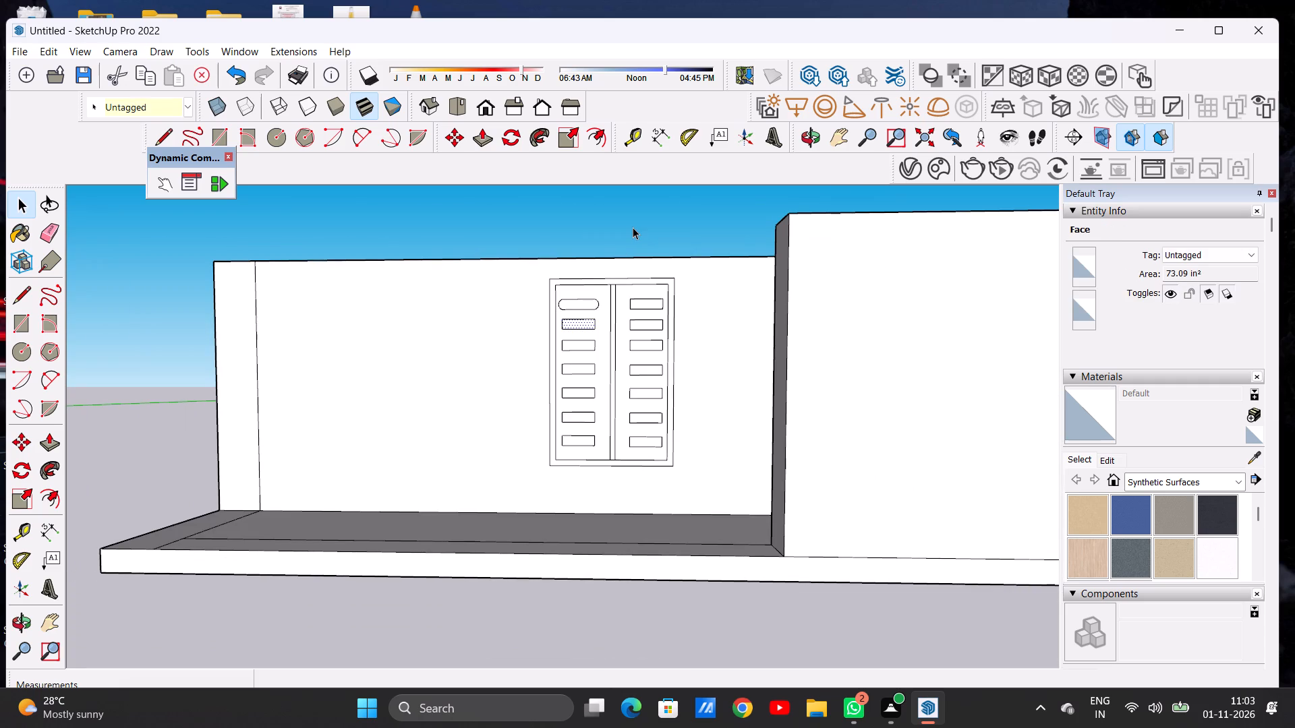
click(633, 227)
Erase all edges of the left panel's second and third rectangles from the top.
key(e)
scroll(584, 348, up, 4)
scroll(584, 348, down, 1)
scroll(584, 348, up, 7)
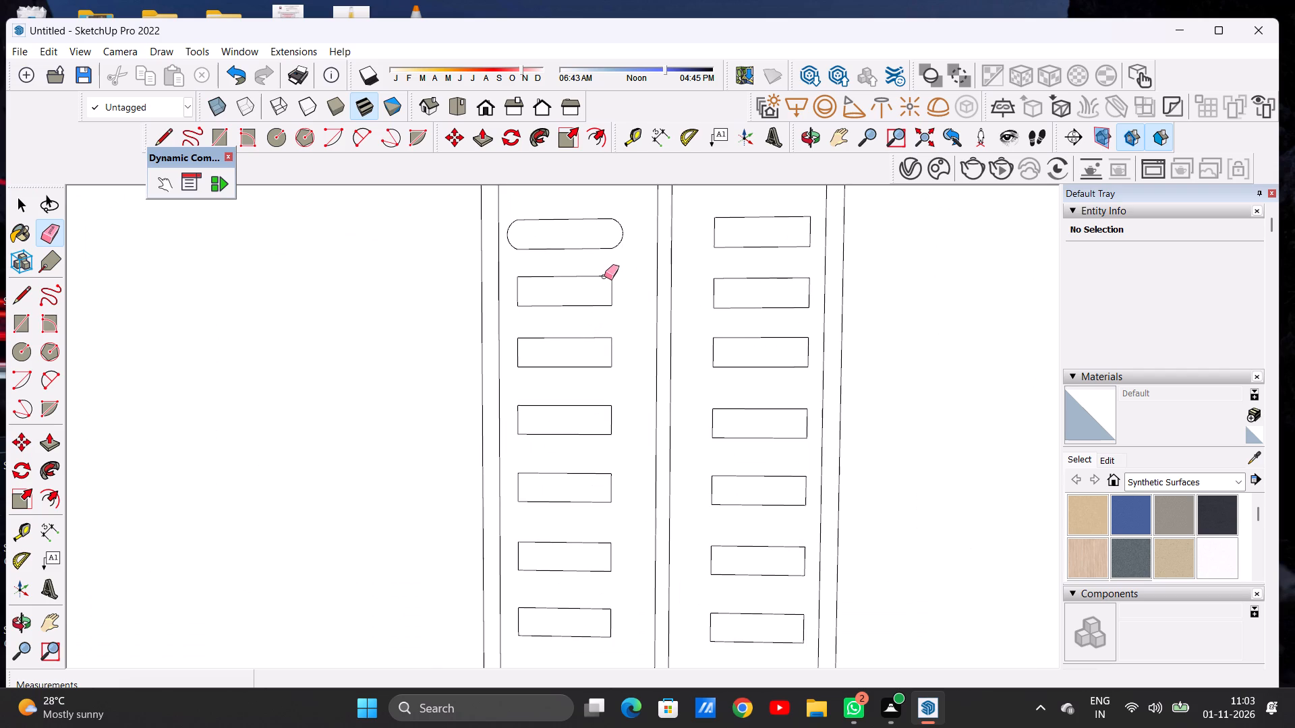
drag(604, 276, 603, 307)
drag(615, 291, 596, 297)
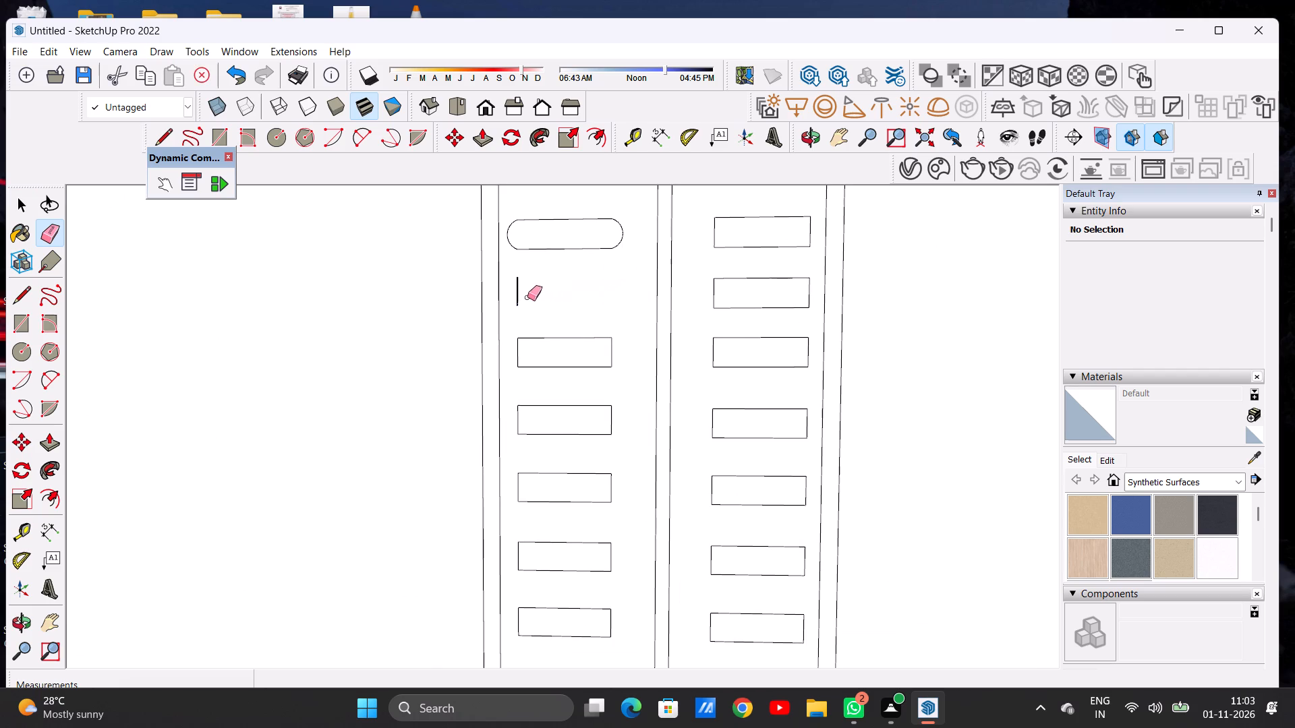
click(515, 295)
drag(587, 338, 599, 372)
drag(616, 352, 598, 355)
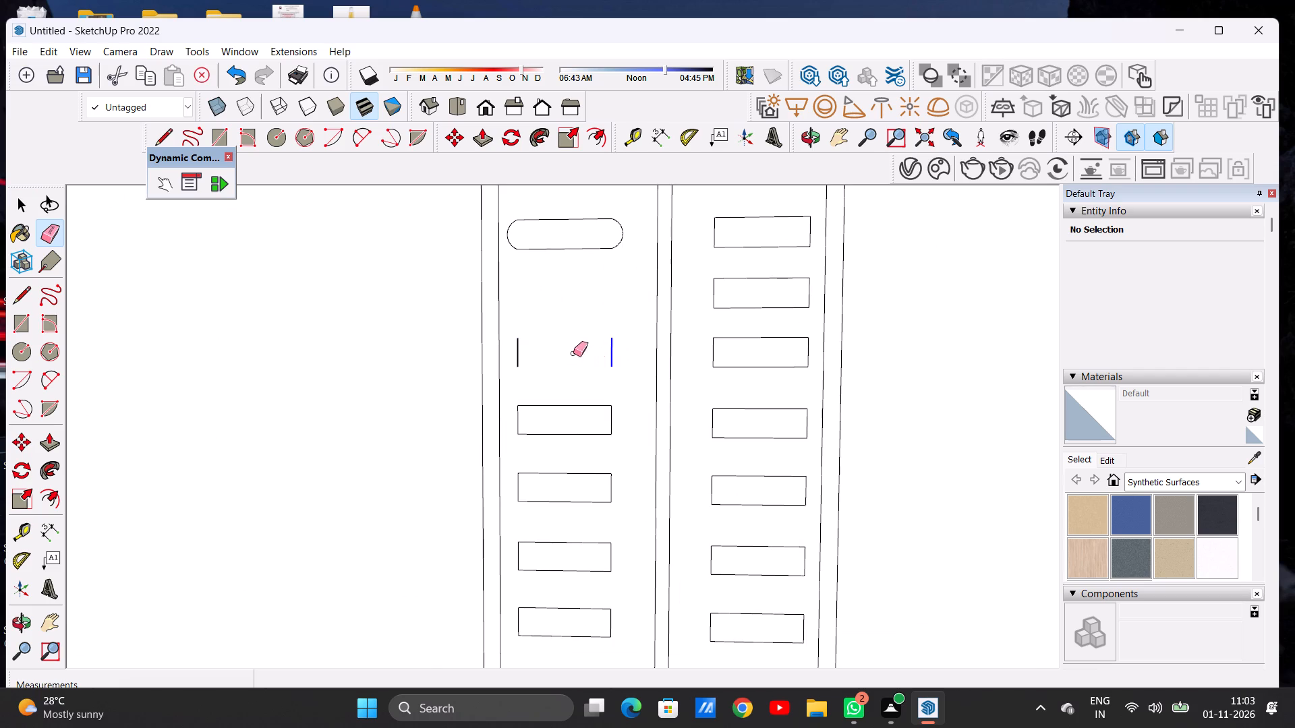
drag(519, 350, 525, 357)
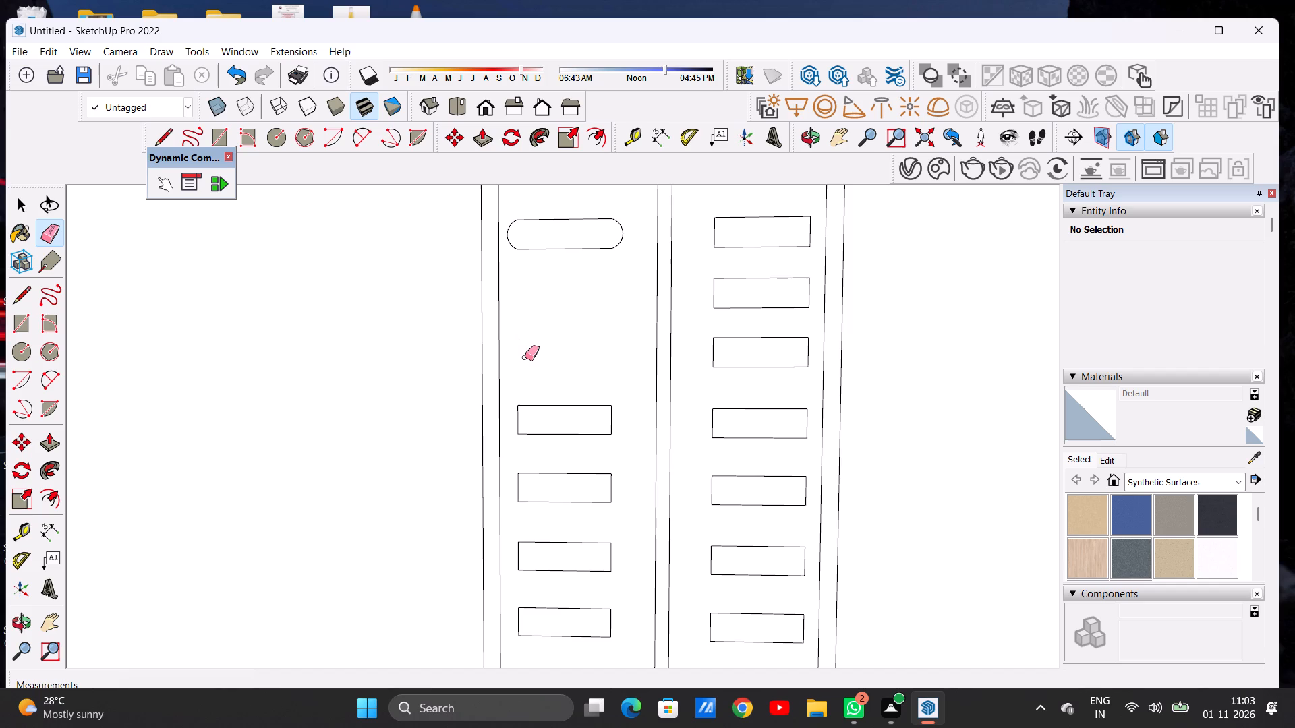
Erase all edges of the left panel's fourth and fifth rectangles from the top.
scroll(529, 365, down, 7)
scroll(590, 400, up, 14)
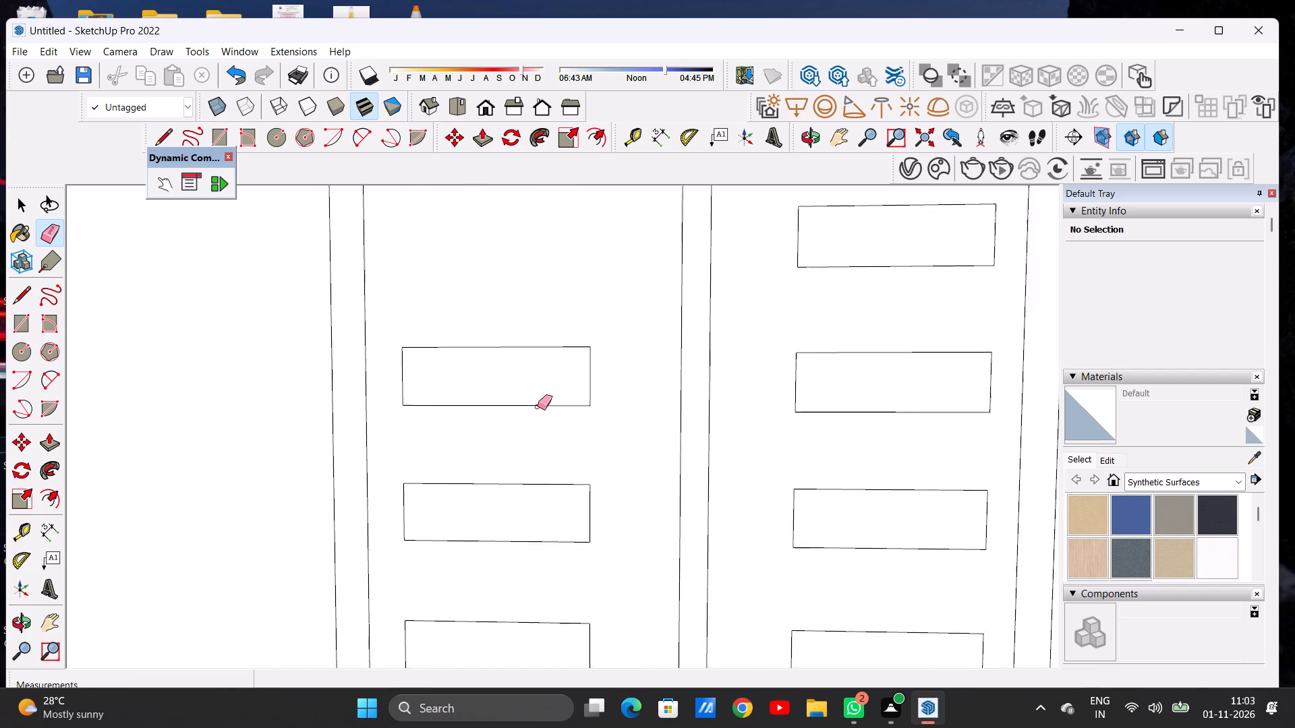
scroll(538, 406, up, 1)
drag(538, 398, 542, 419)
drag(624, 361, 589, 379)
drag(571, 334, 564, 344)
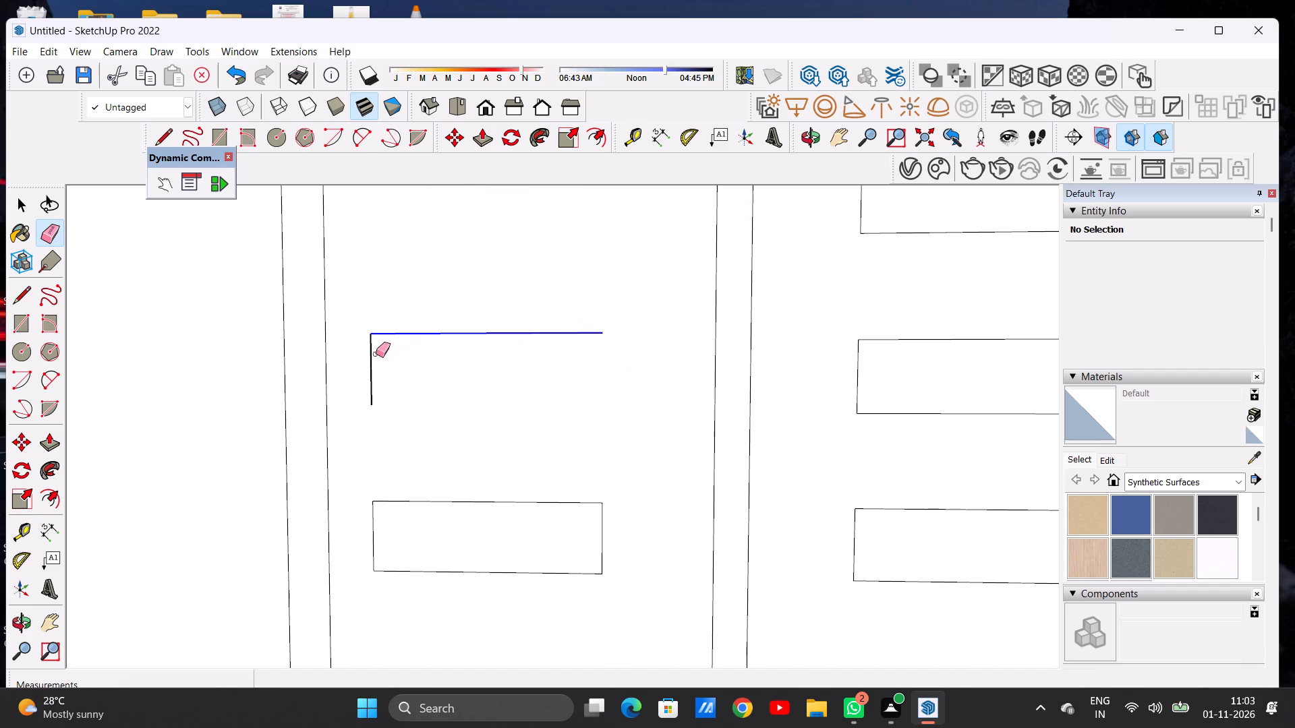
drag(364, 357, 382, 367)
drag(579, 503, 607, 551)
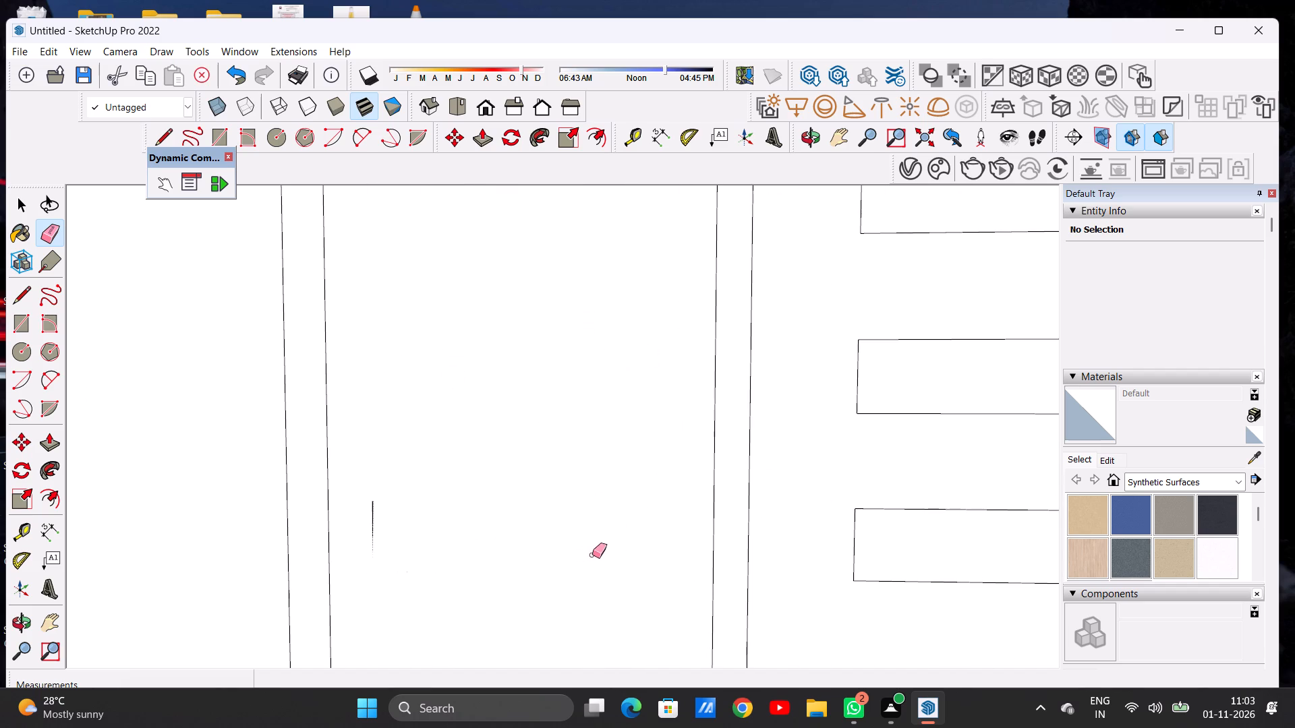
drag(574, 562, 538, 576)
drag(370, 517, 393, 521)
Erase all edges of the left panel's sixth rectangle from the top.
scroll(536, 421, down, 8)
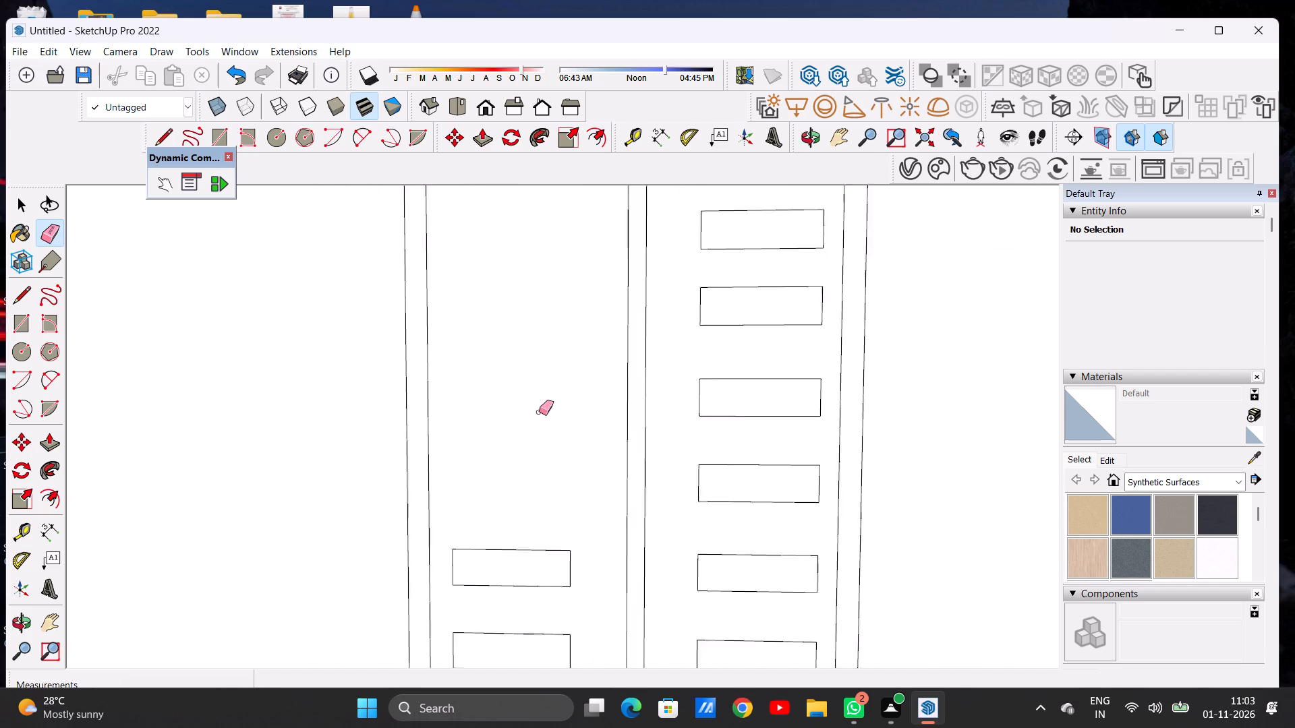
scroll(539, 412, up, 1)
scroll(538, 383, down, 6)
scroll(534, 512, up, 13)
drag(531, 498, 533, 509)
drag(541, 488, 545, 517)
drag(566, 399, 569, 411)
drag(646, 422, 620, 439)
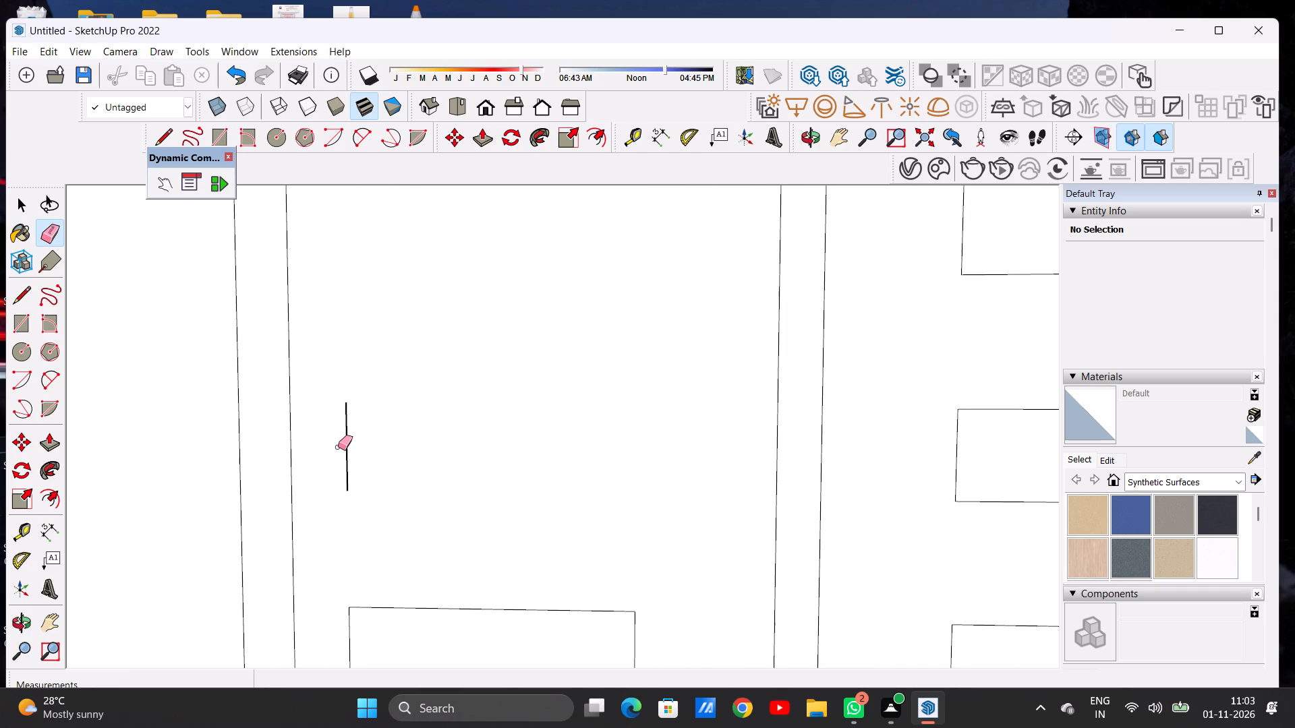
drag(338, 447, 368, 446)
Erase all edges of the left panel's remaining bottom rectangle.
scroll(469, 402, down, 12)
scroll(515, 488, up, 13)
scroll(516, 495, down, 1)
scroll(516, 495, up, 1)
drag(529, 462, 529, 469)
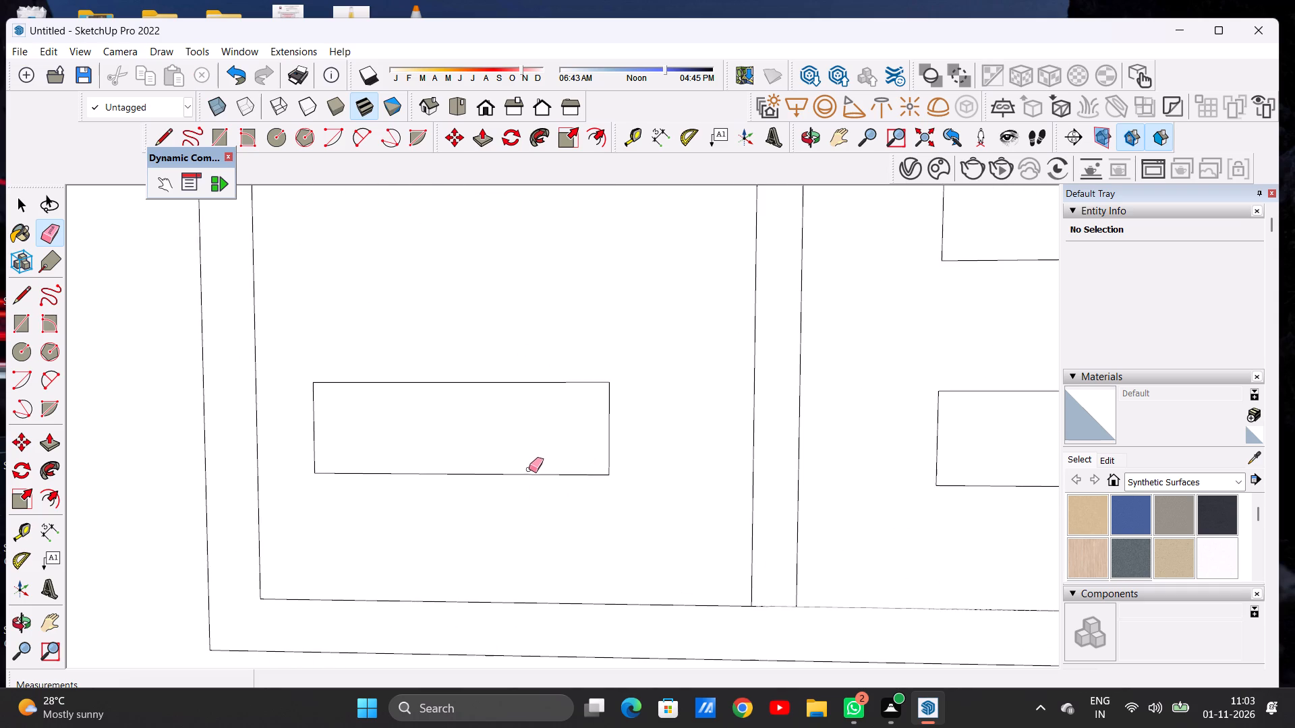
drag(529, 469, 529, 489)
drag(545, 359, 548, 373)
drag(631, 396, 596, 411)
drag(295, 417, 284, 425)
Erase all edges of the right panel's top rectangle.
scroll(355, 449, down, 1)
scroll(355, 449, up, 1)
scroll(582, 442, up, 7)
scroll(587, 448, down, 2)
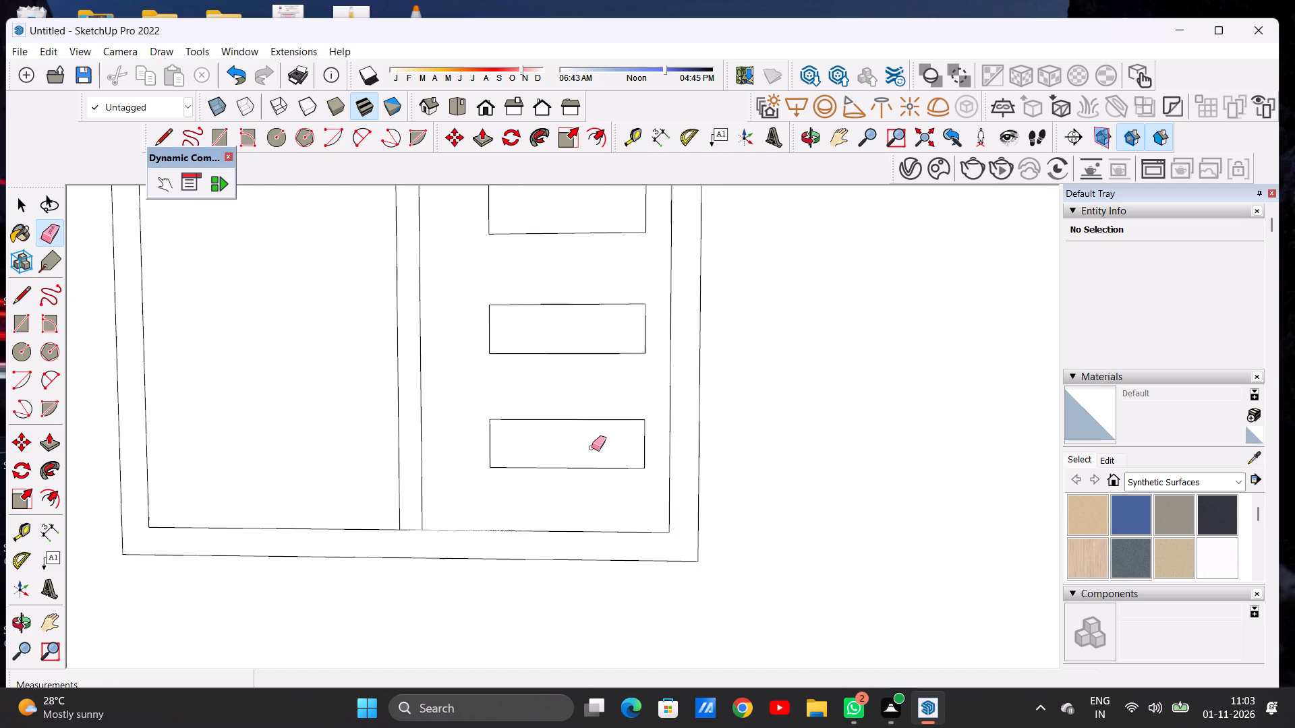
scroll(592, 448, down, 14)
scroll(579, 269, up, 3)
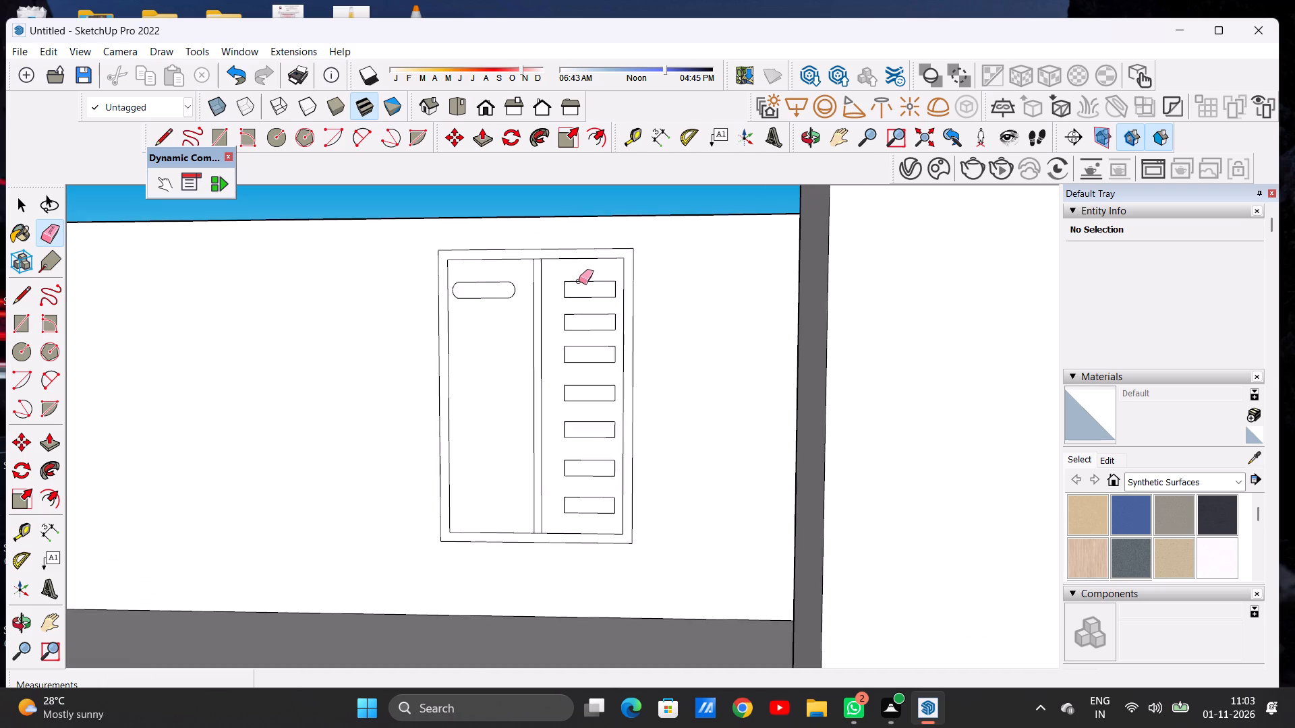
scroll(579, 281, up, 7)
drag(584, 278, 573, 317)
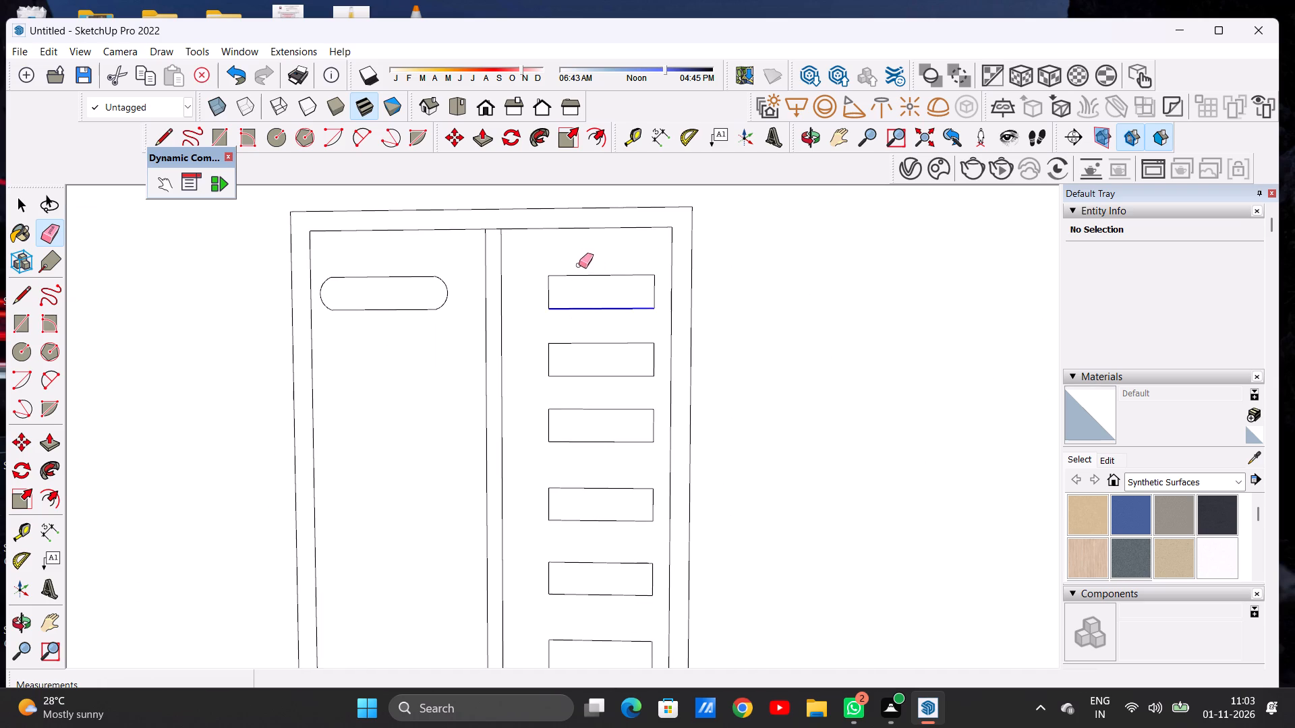
drag(579, 276, 576, 284)
drag(556, 286, 547, 299)
drag(656, 289, 650, 290)
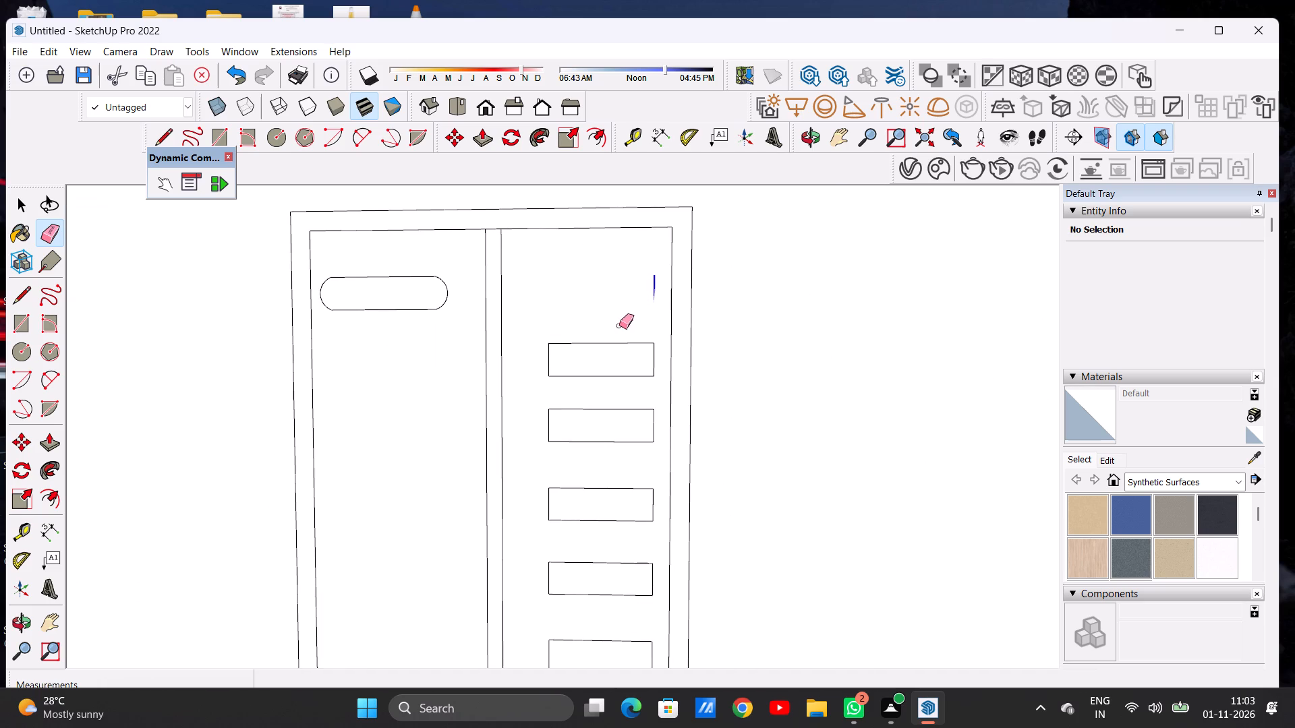
Erase all edges of the right panel's second and third rectangles from the top.
drag(617, 333, 629, 374)
drag(656, 354, 640, 361)
drag(553, 359, 542, 376)
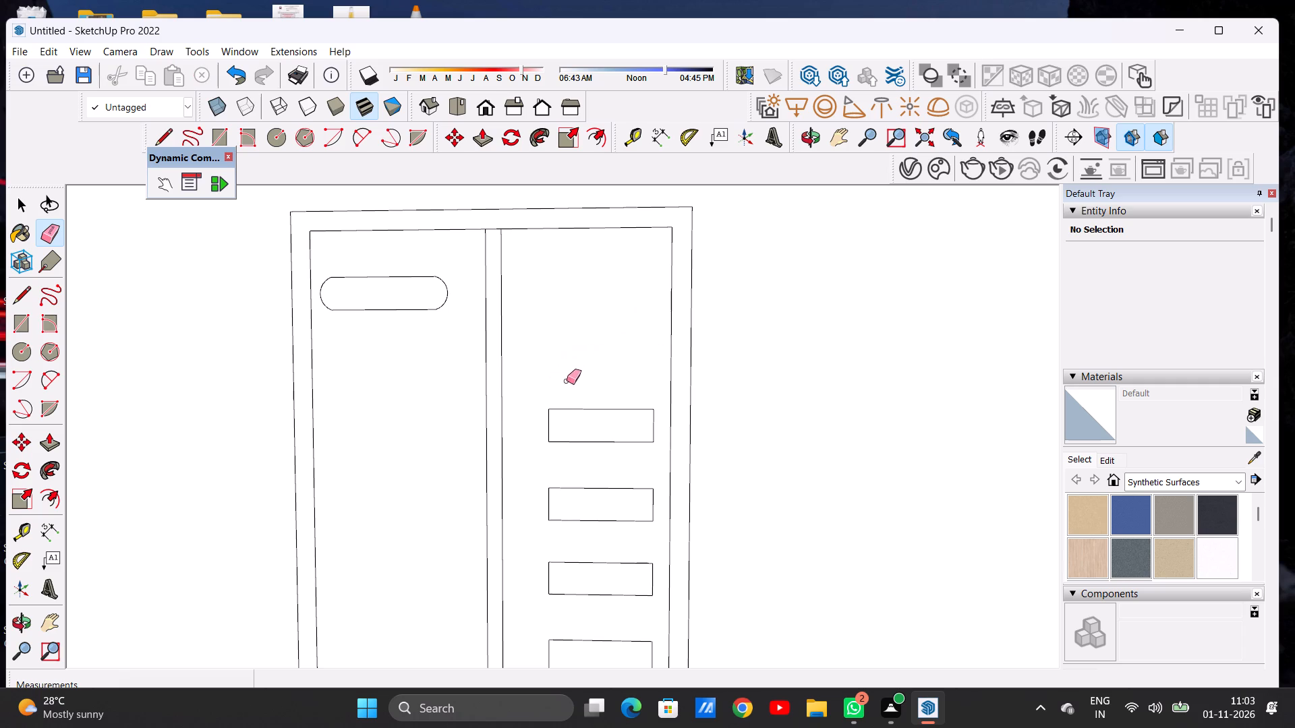
drag(575, 382, 562, 433)
click(658, 428)
Erase all edges of the right panel's fourth and fifth rectangles from the top.
scroll(622, 311, down, 8)
scroll(606, 437, up, 7)
drag(612, 337, 616, 380)
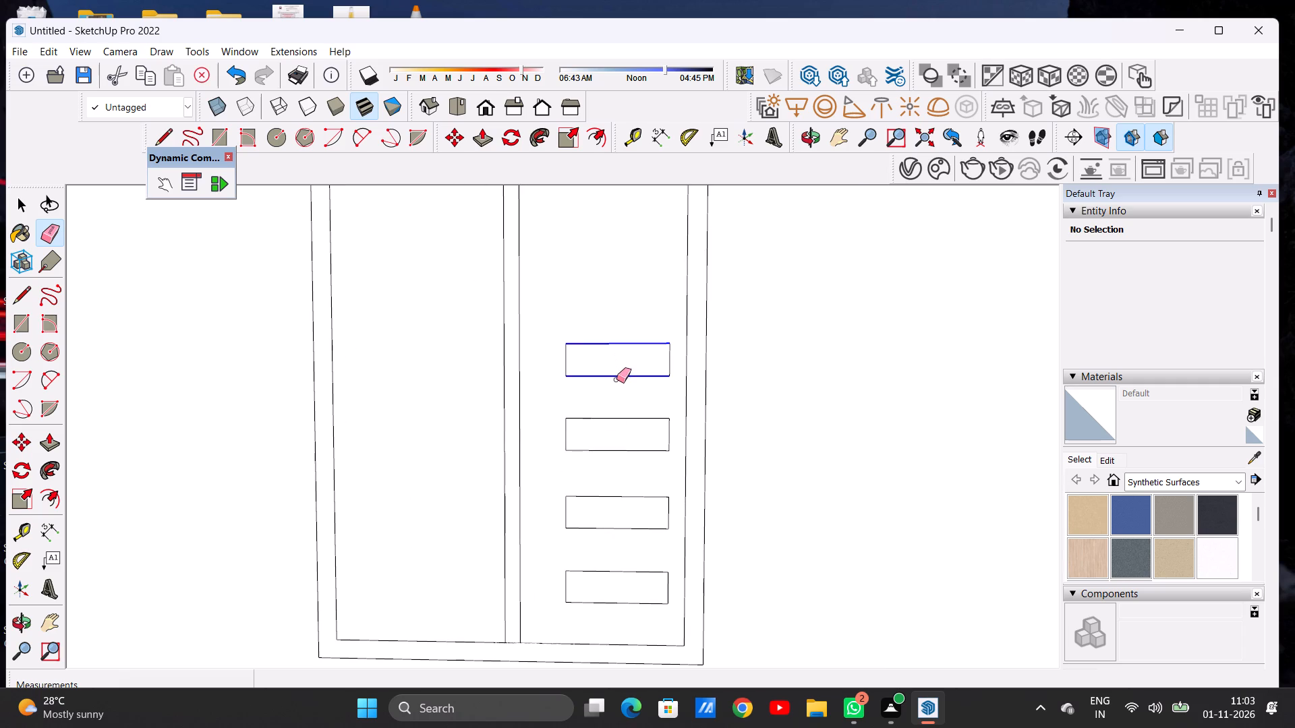
drag(616, 380, 570, 377)
drag(674, 361, 662, 368)
drag(631, 404, 625, 423)
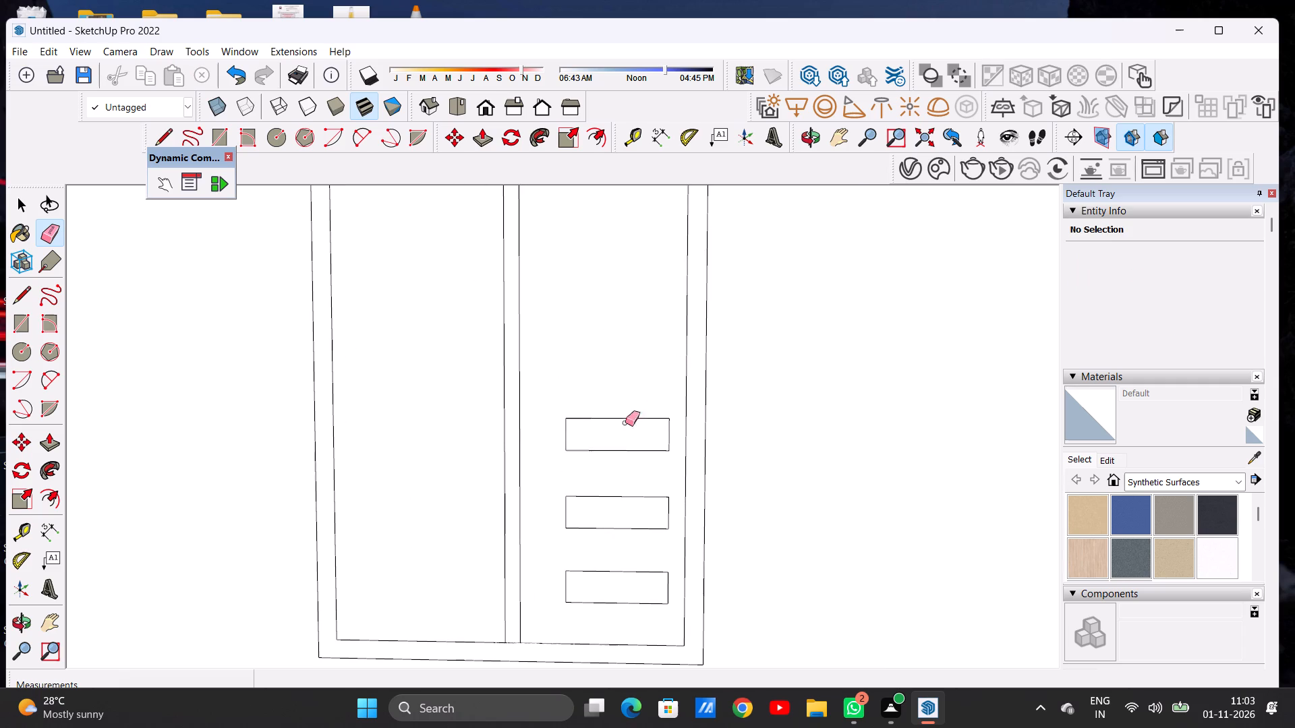
drag(625, 423, 639, 440)
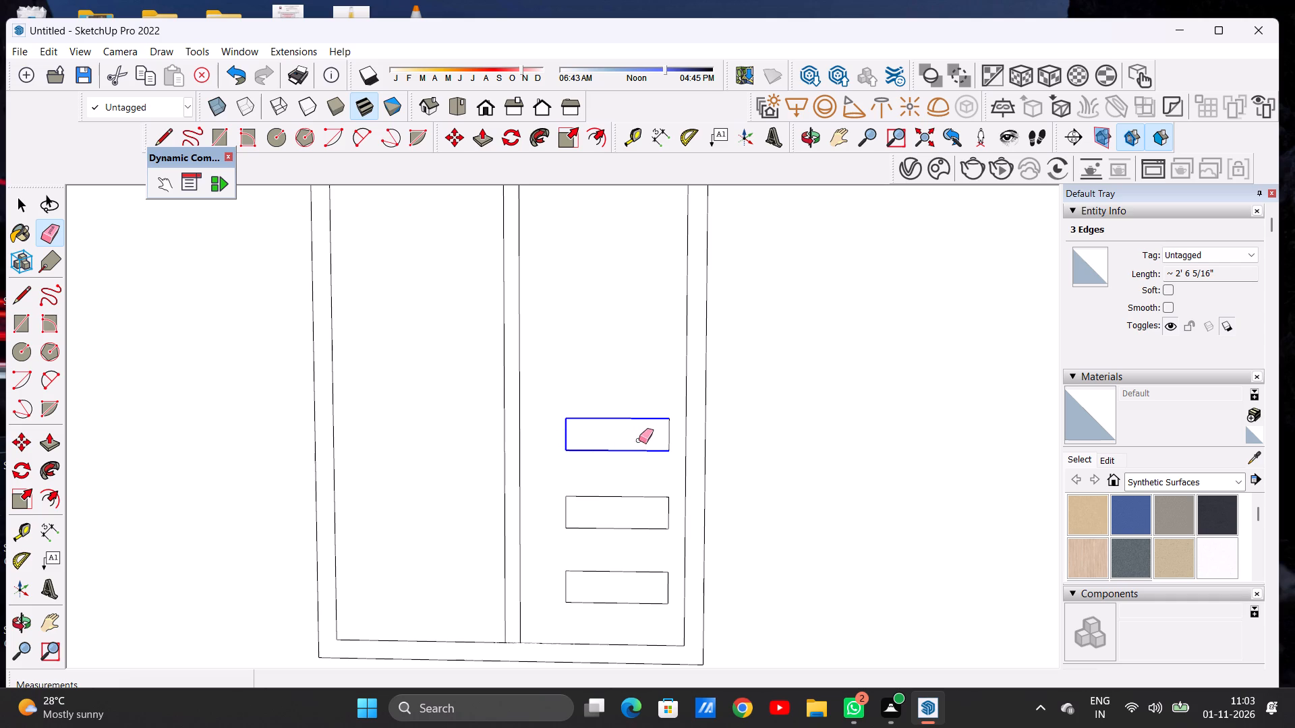
drag(639, 440, 674, 431)
Erase all edges of the right panel's sixth and seventh rectangles from the top.
scroll(593, 360, down, 6)
scroll(590, 505, up, 7)
drag(625, 342, 633, 386)
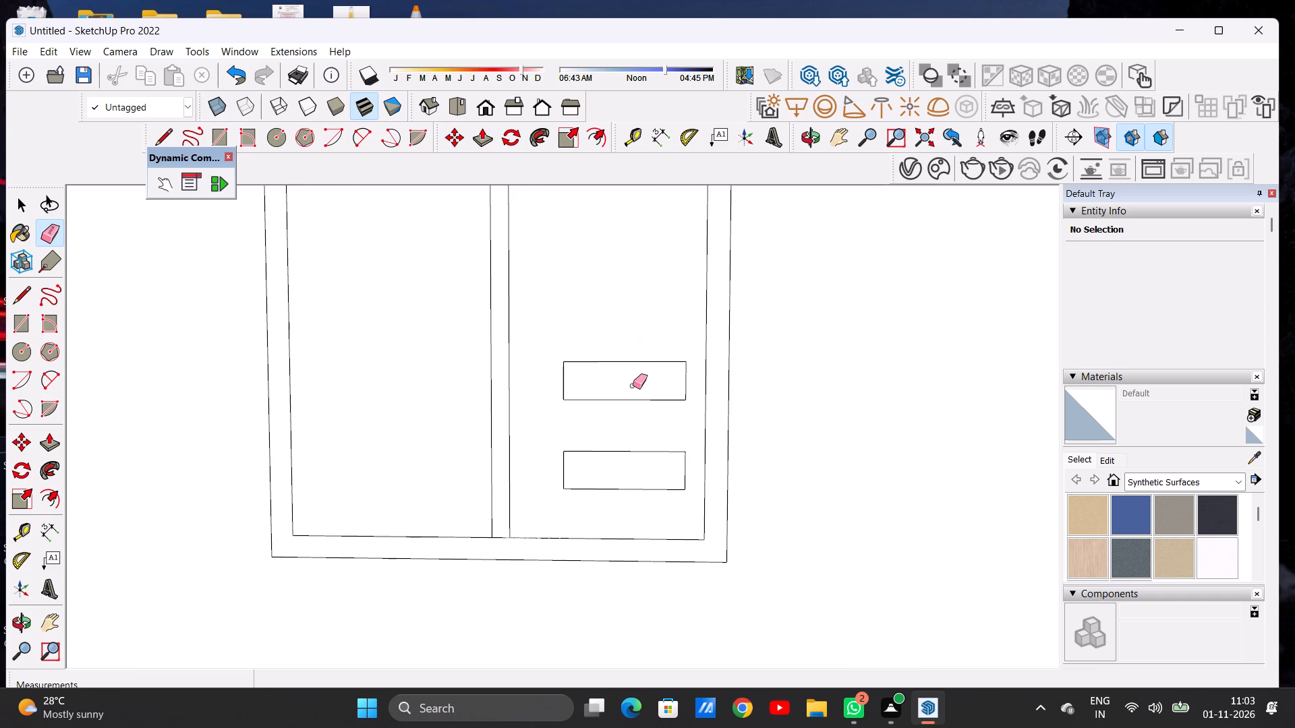
drag(633, 386, 558, 386)
drag(617, 436, 632, 474)
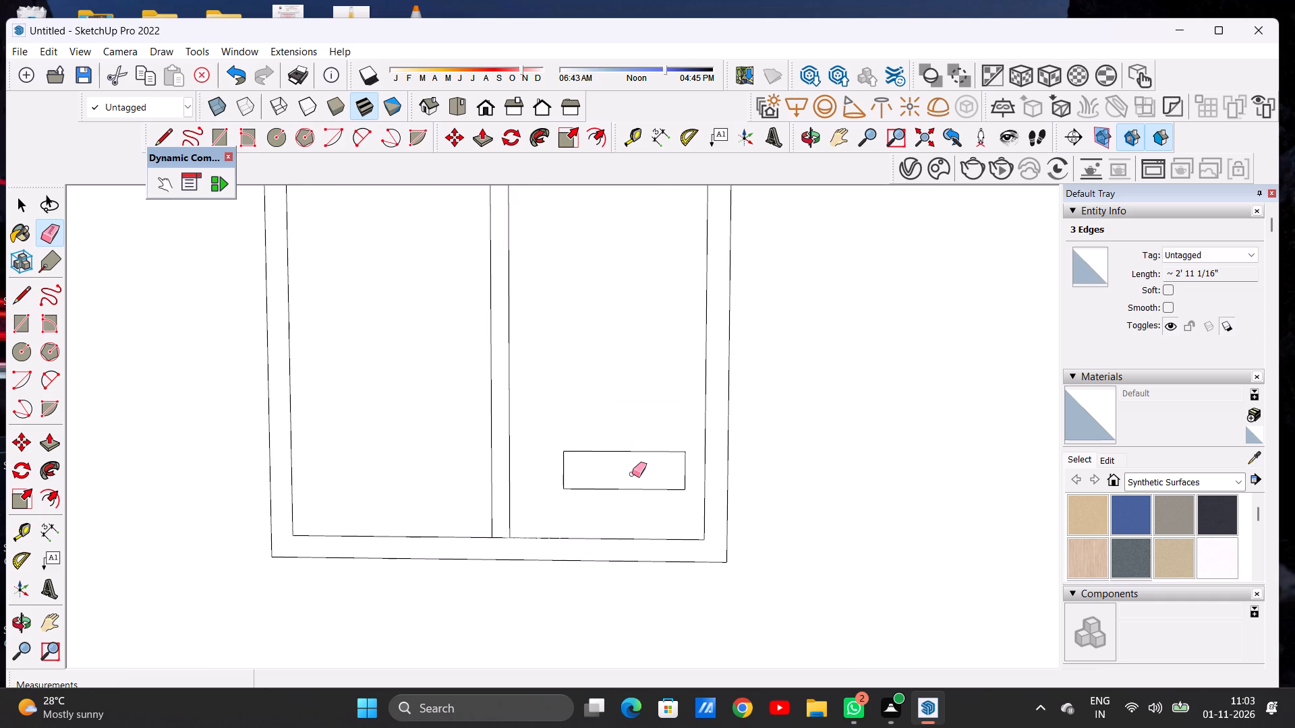
drag(632, 474, 687, 467)
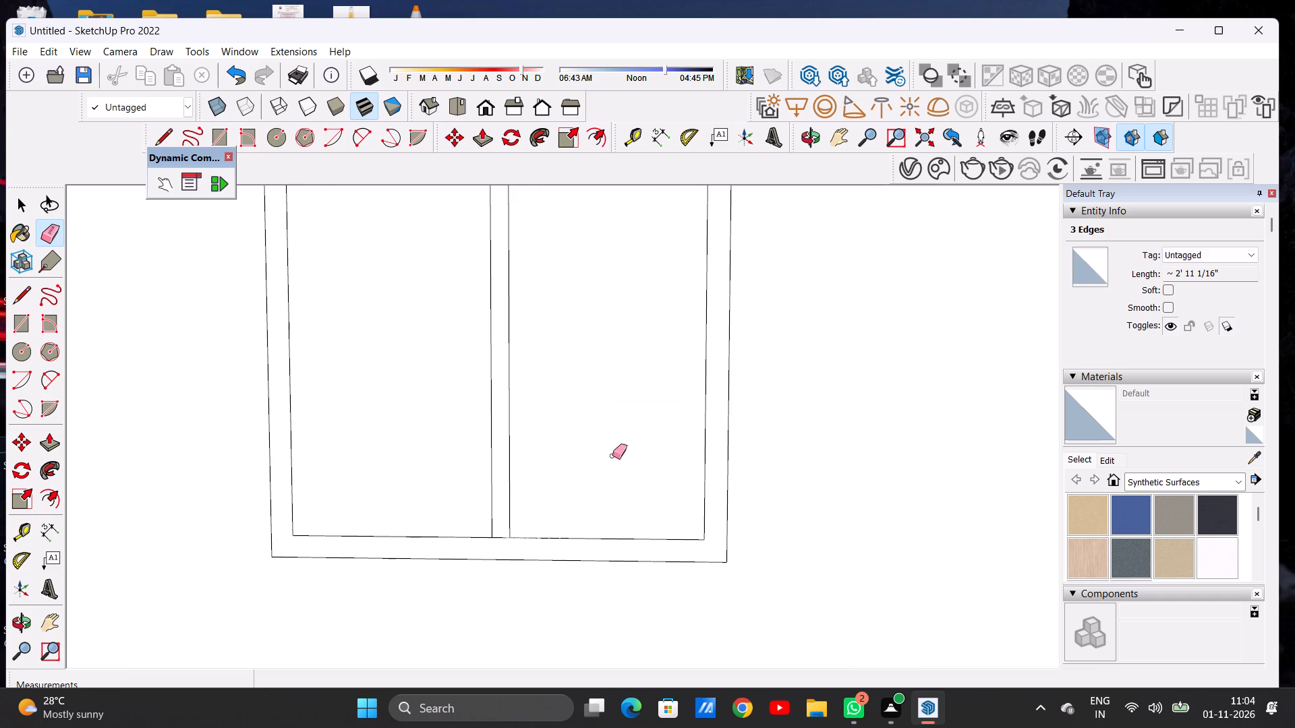
Copy the left panel's round-ended slot about 10 1/4" straight down within the same panel.
scroll(562, 439, down, 20)
scroll(562, 439, down, 1)
key(space)
scroll(539, 367, up, 3)
scroll(539, 379, down, 1)
scroll(539, 379, up, 1)
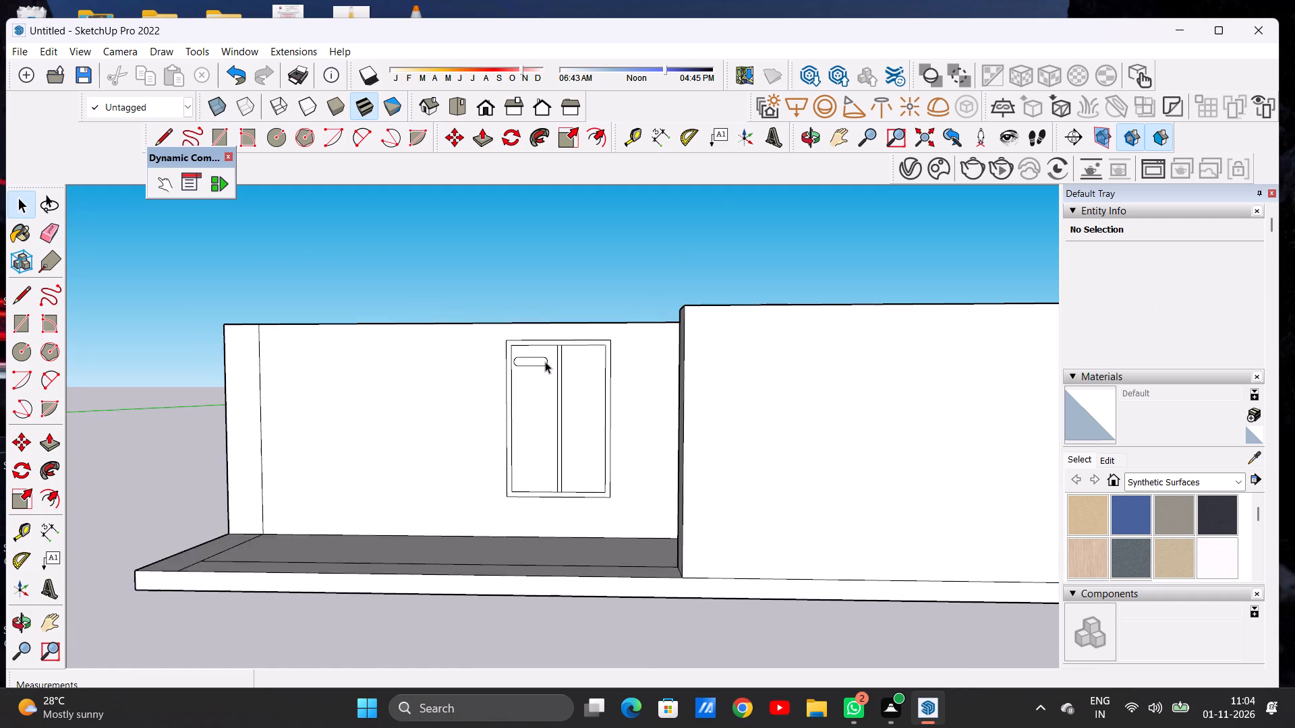
scroll(547, 359, up, 12)
scroll(536, 340, down, 6)
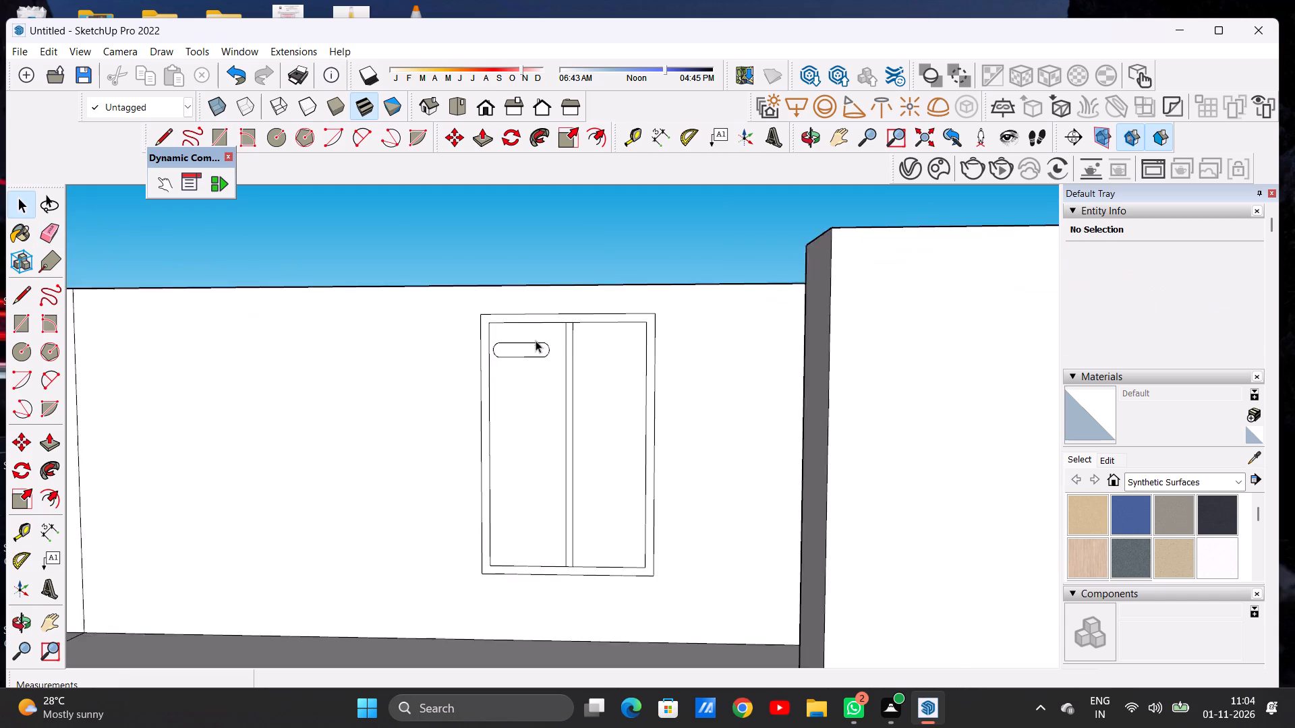
scroll(536, 340, down, 14)
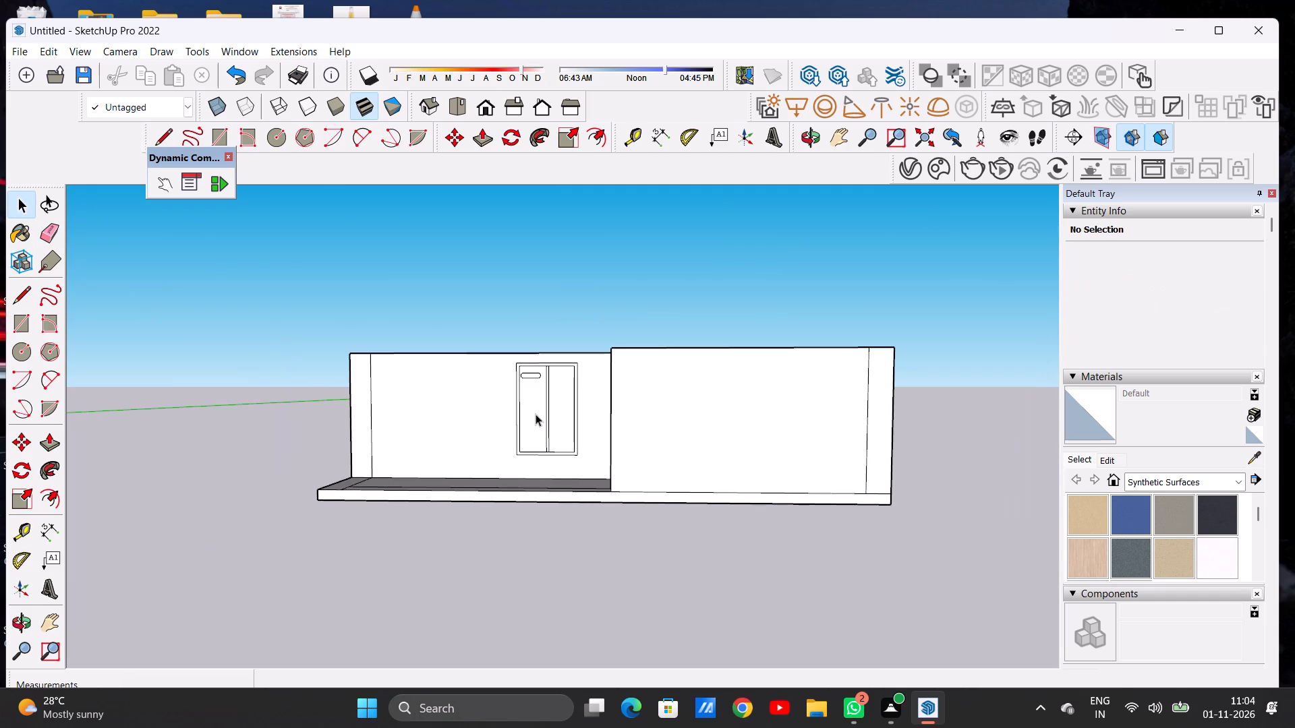
scroll(547, 377, up, 2)
scroll(547, 368, down, 3)
scroll(547, 361, up, 12)
scroll(527, 385, down, 1)
scroll(527, 385, up, 13)
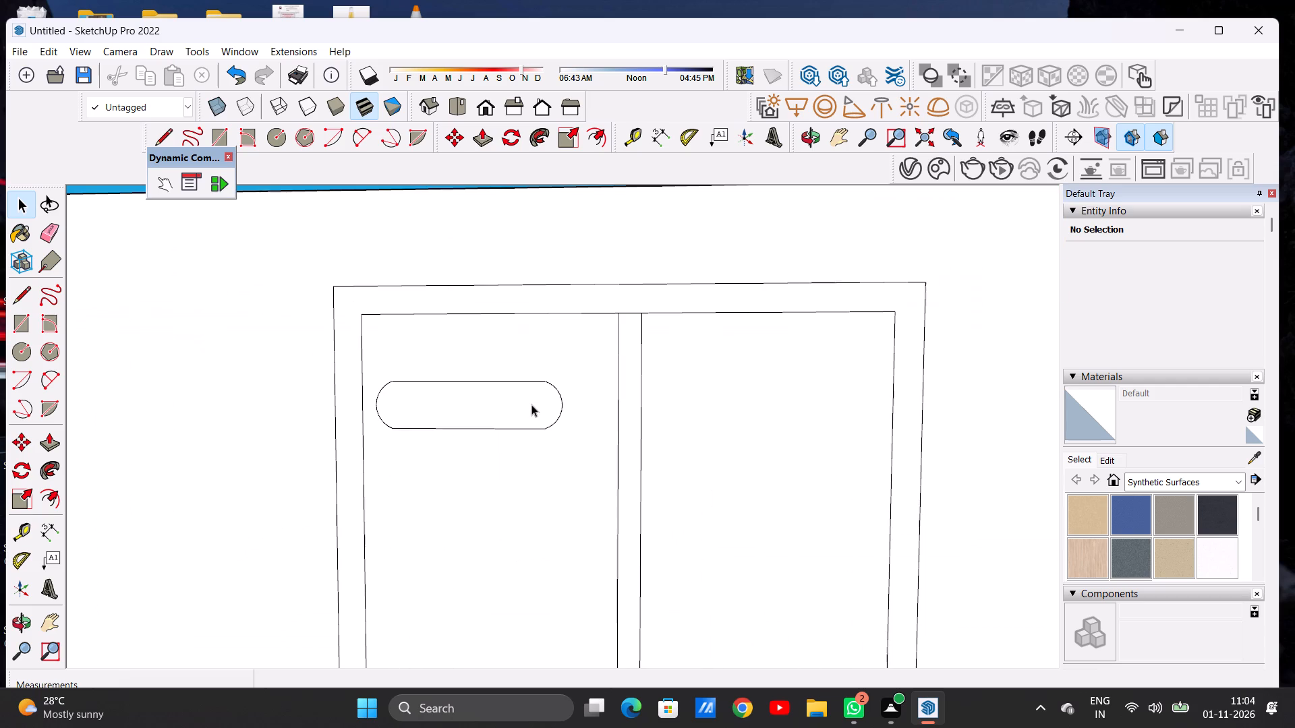
double_click(529, 408)
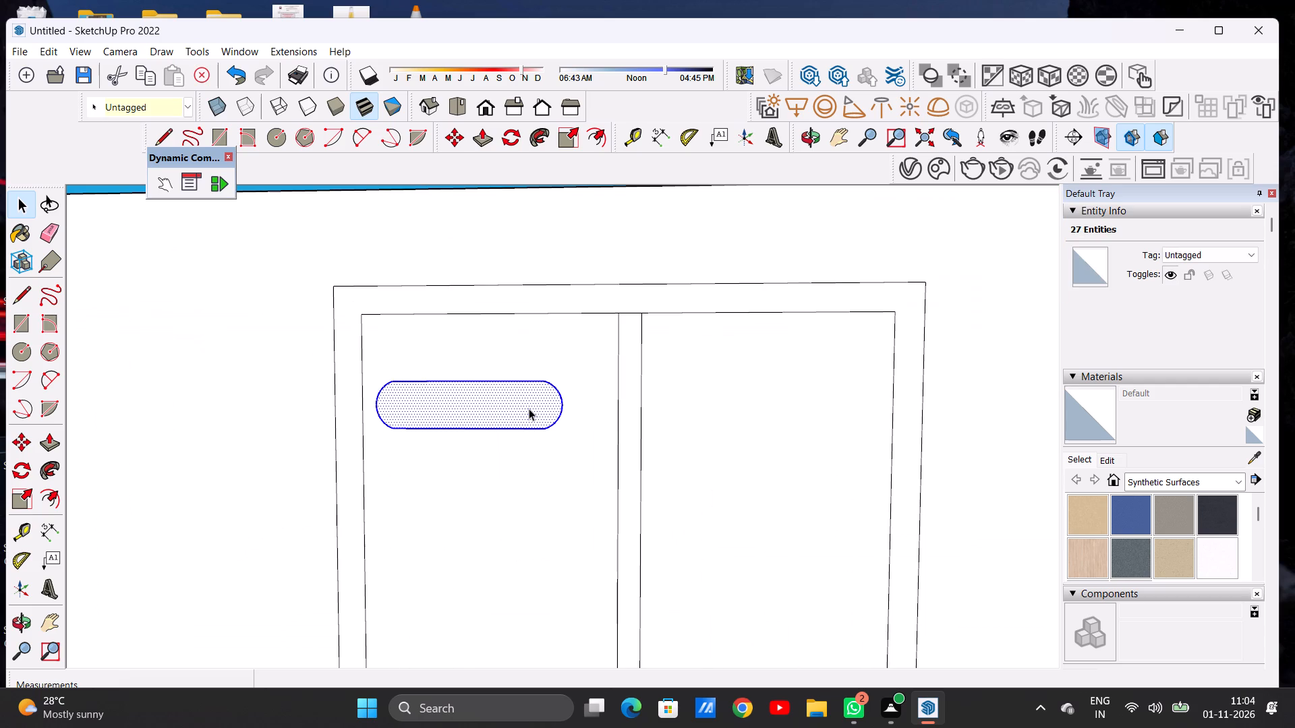
key(m)
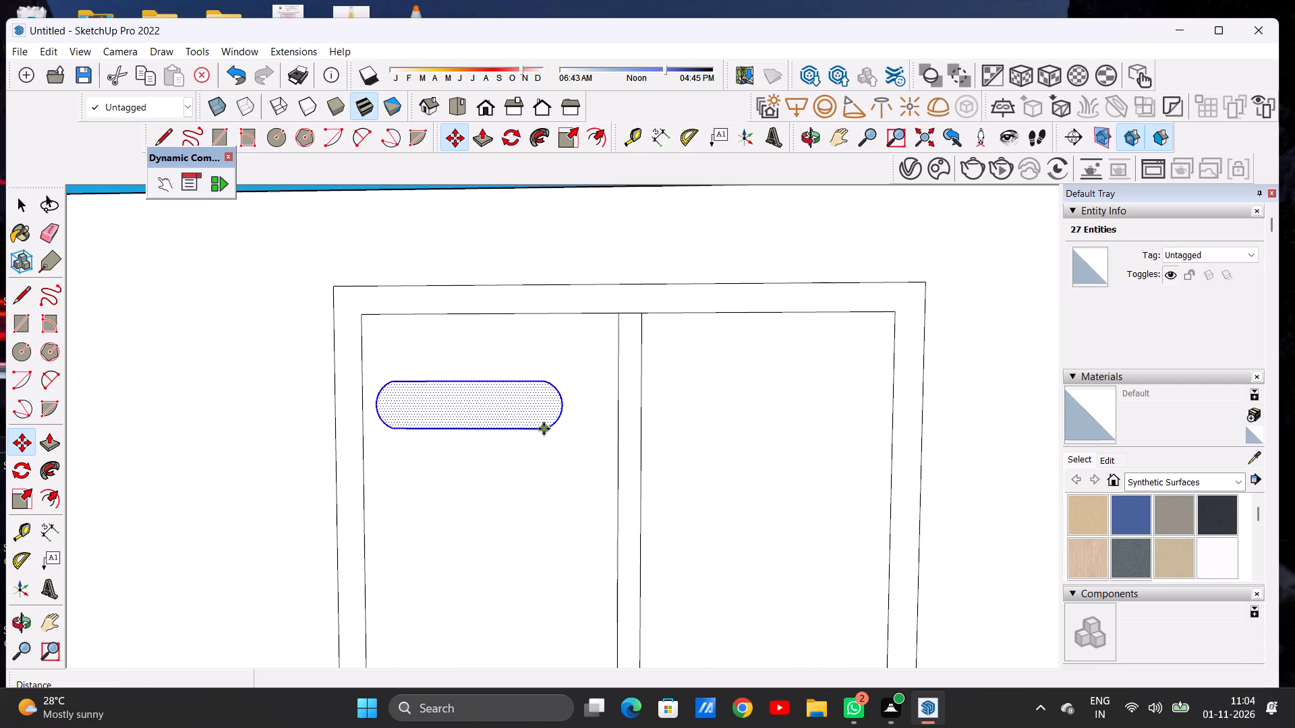
click(544, 429)
scroll(554, 464, down, 7)
scroll(556, 449, up, 1)
scroll(556, 449, down, 4)
scroll(551, 496, up, 4)
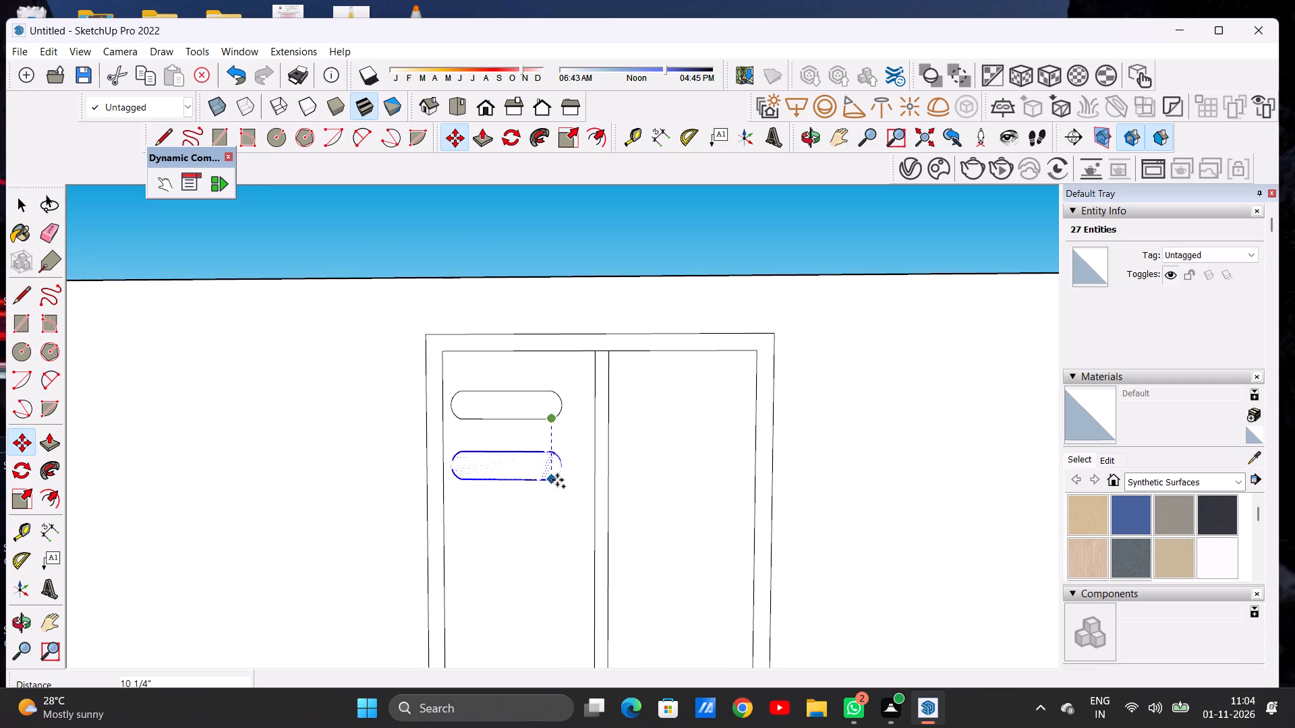
click(557, 480)
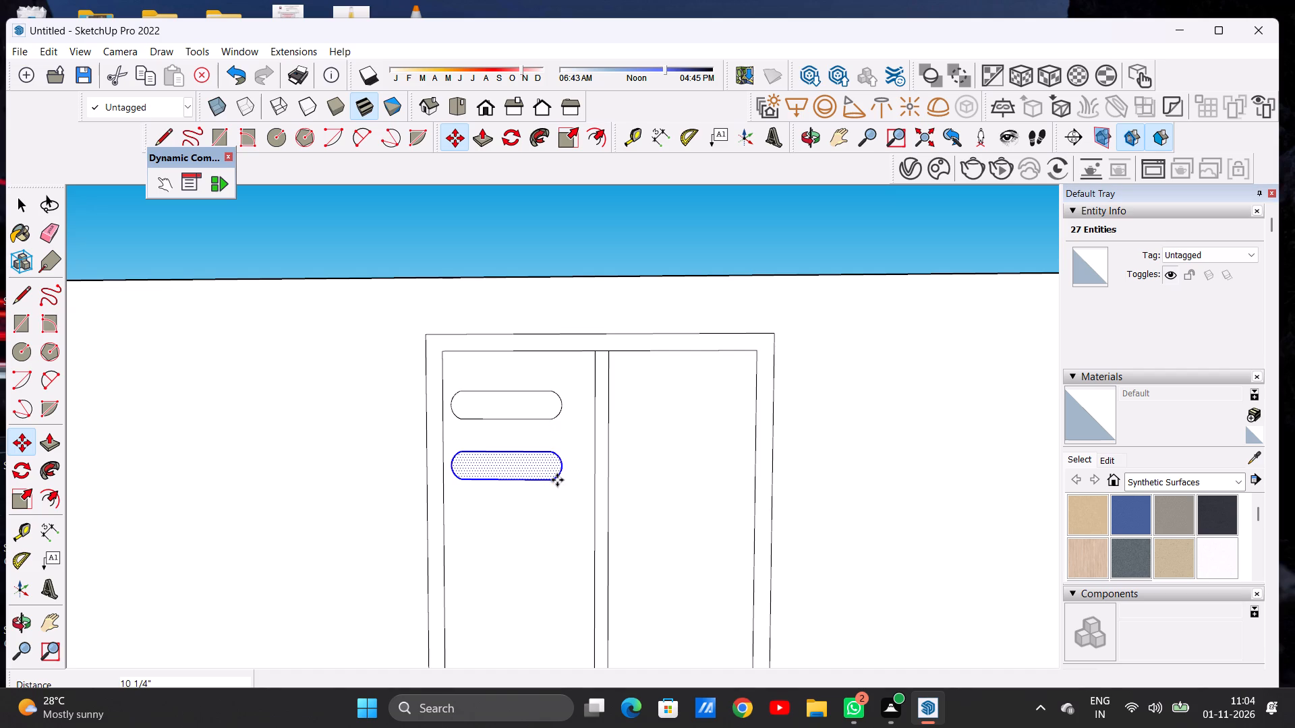
Array the slot copy six times at the same spacing down the left panel.
key(shift+asterisk)
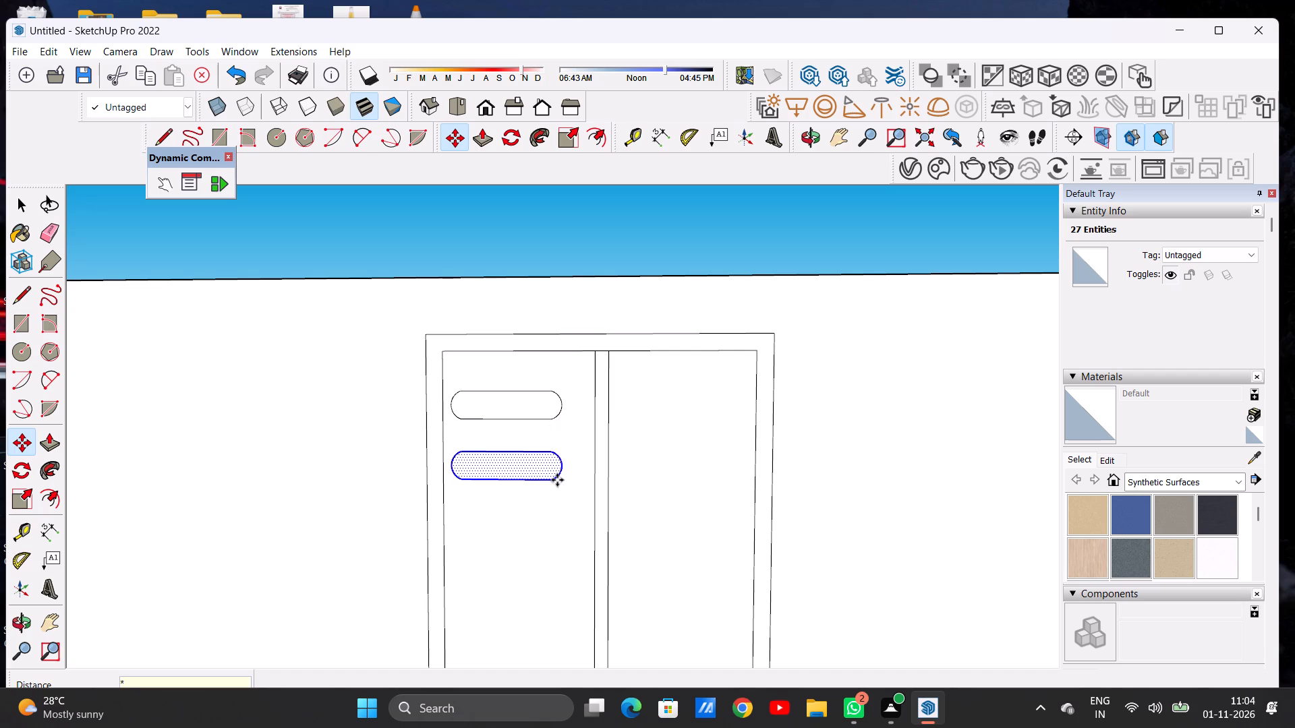
key(6)
key(Return)
key(space)
Copy the left panel's top slot about 2' 7 5/16" horizontally into the right panel.
scroll(544, 465, down, 5)
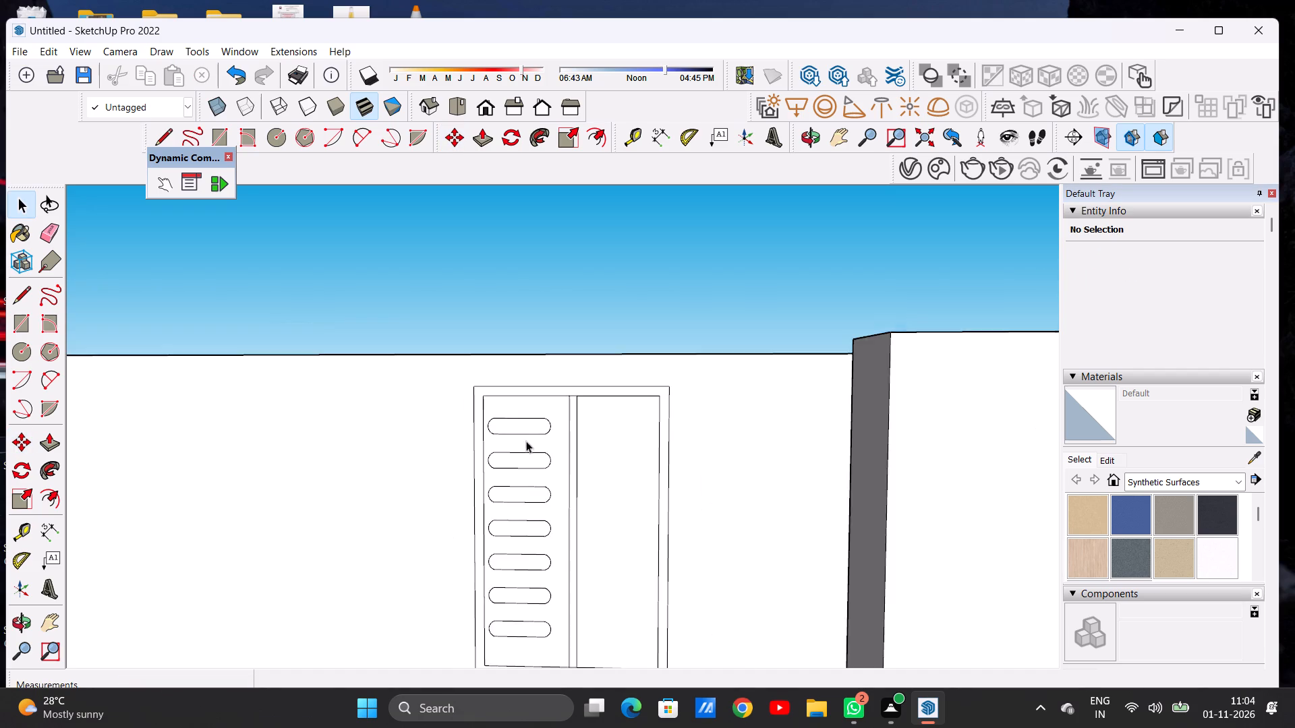
scroll(526, 441, down, 7)
scroll(525, 551, up, 13)
scroll(536, 545, down, 1)
scroll(542, 535, up, 1)
scroll(542, 535, down, 1)
scroll(542, 535, up, 2)
scroll(542, 535, down, 1)
scroll(542, 535, up, 1)
scroll(542, 546, down, 17)
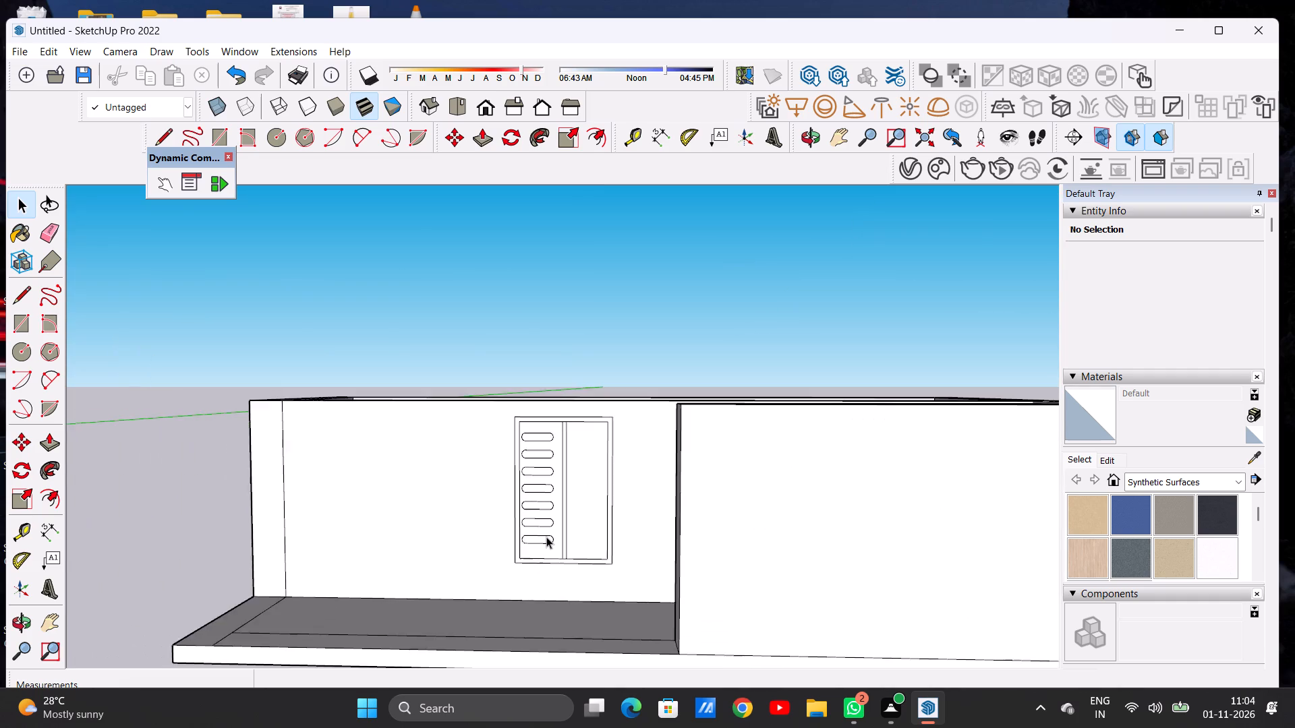
scroll(546, 537, down, 4)
scroll(563, 460, up, 5)
scroll(511, 491, up, 9)
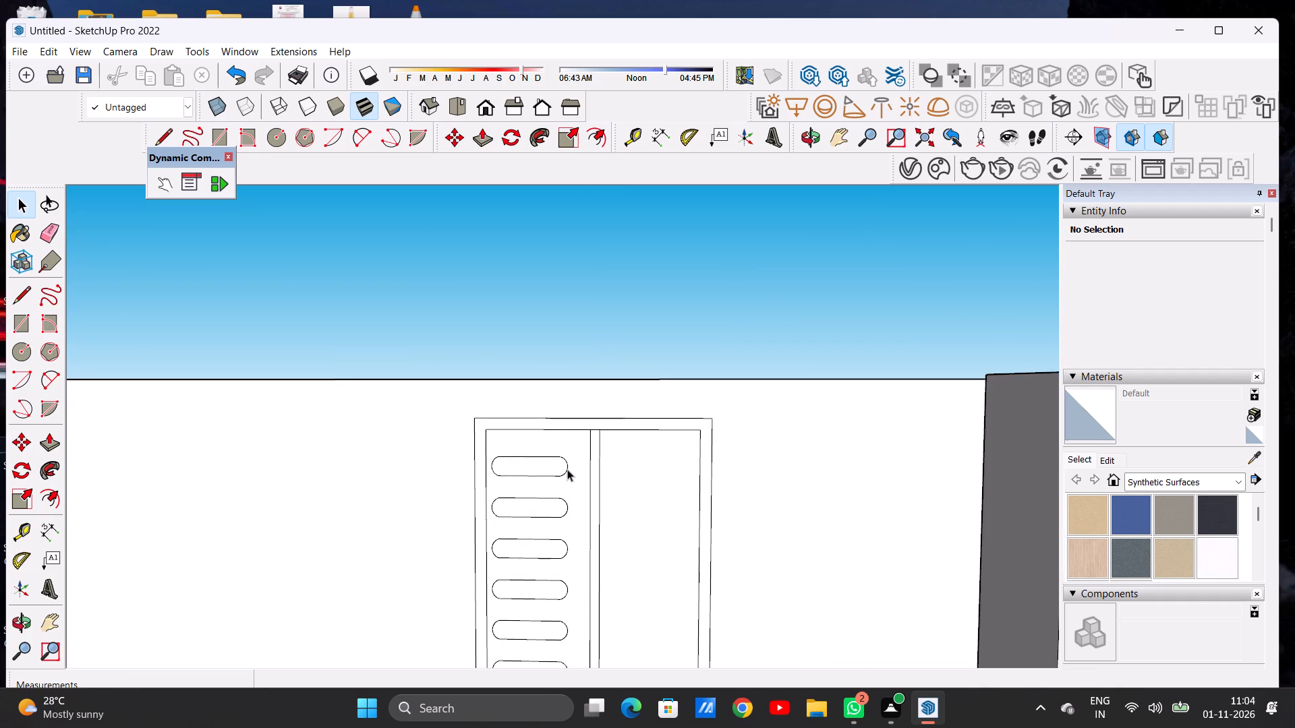
scroll(567, 469, up, 3)
double_click(551, 464)
key(m)
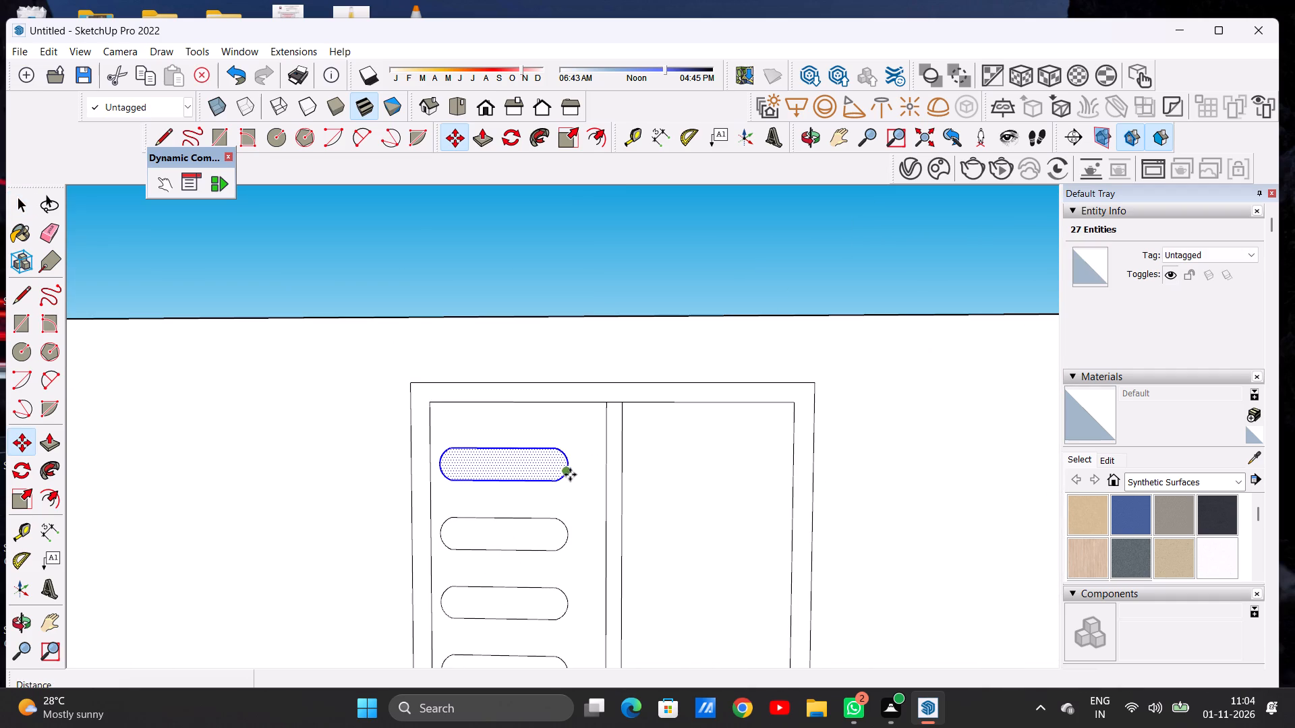
click(567, 475)
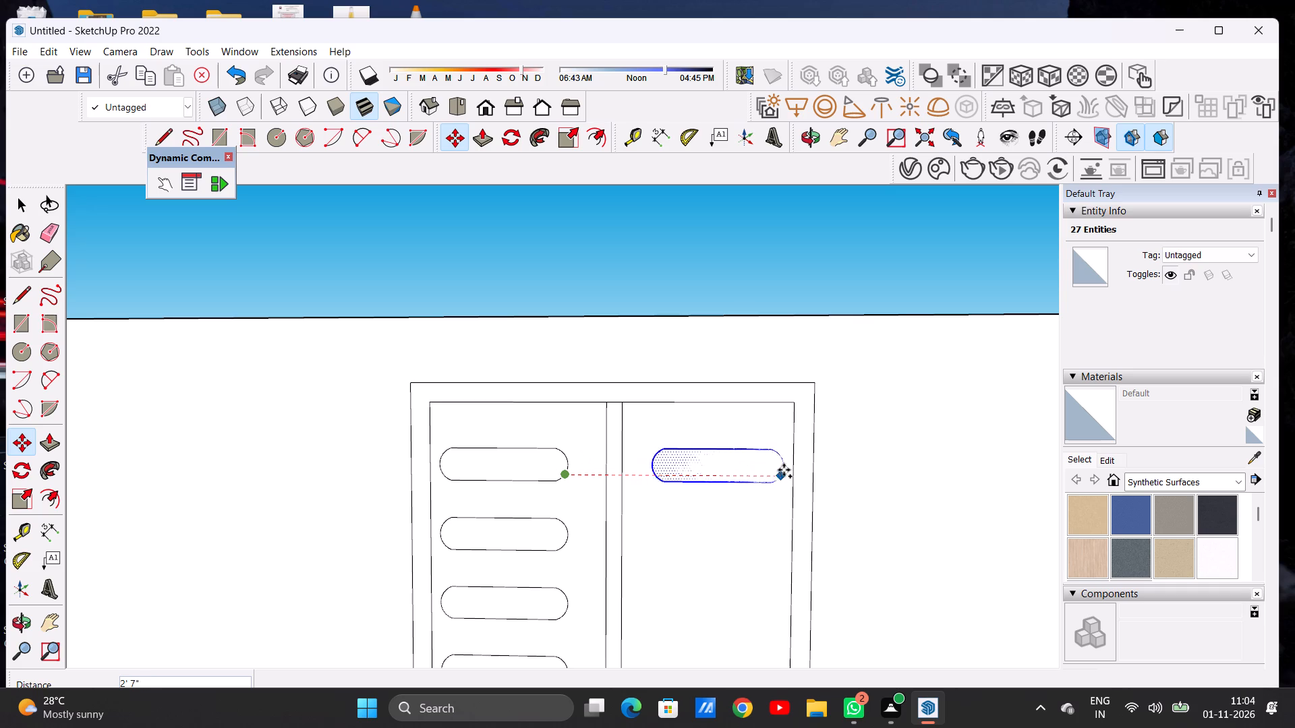
click(783, 468)
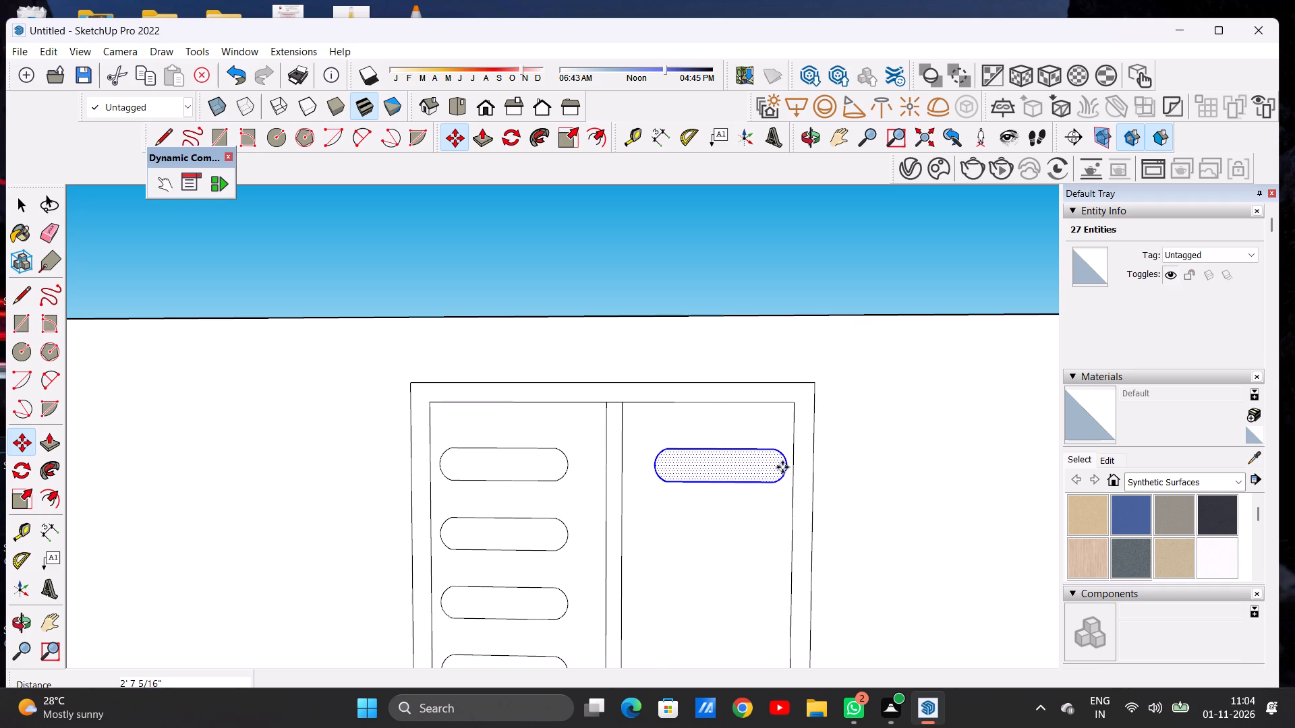
Copy the right panel's top slot about 10 1/16" straight down within the same panel.
scroll(708, 409, down, 7)
scroll(732, 446, up, 9)
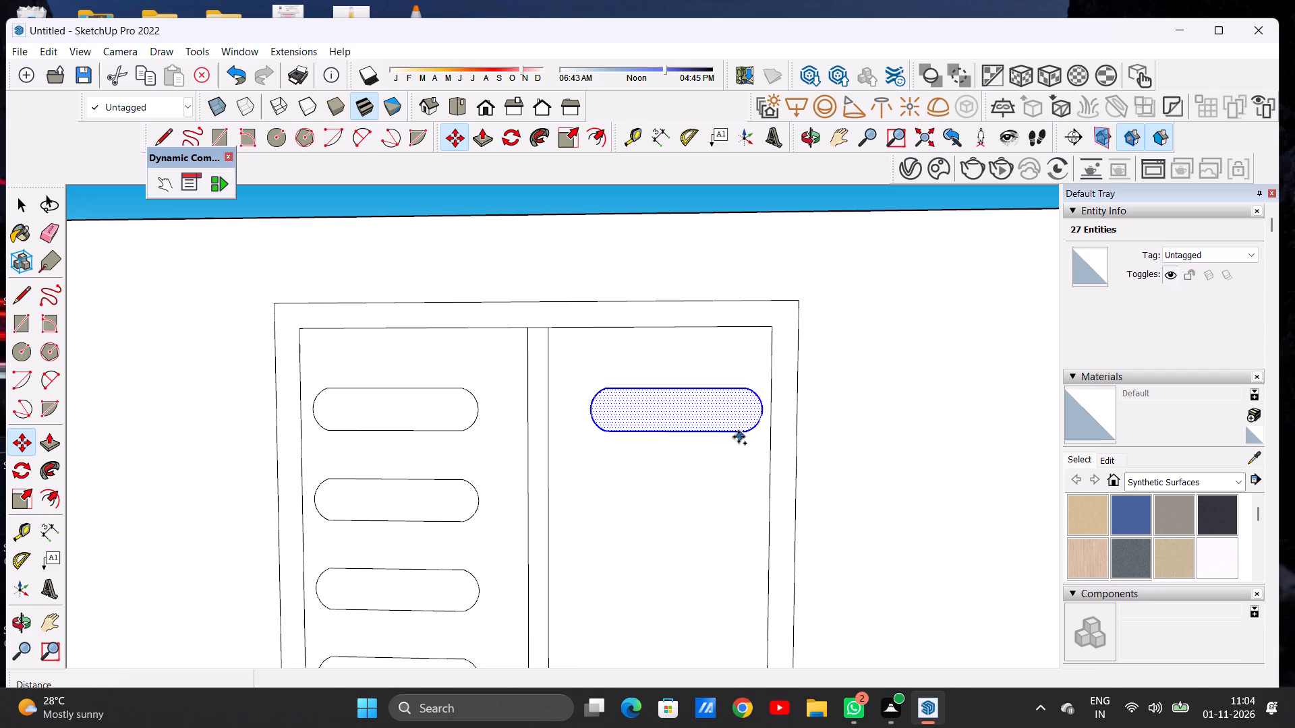
click(743, 435)
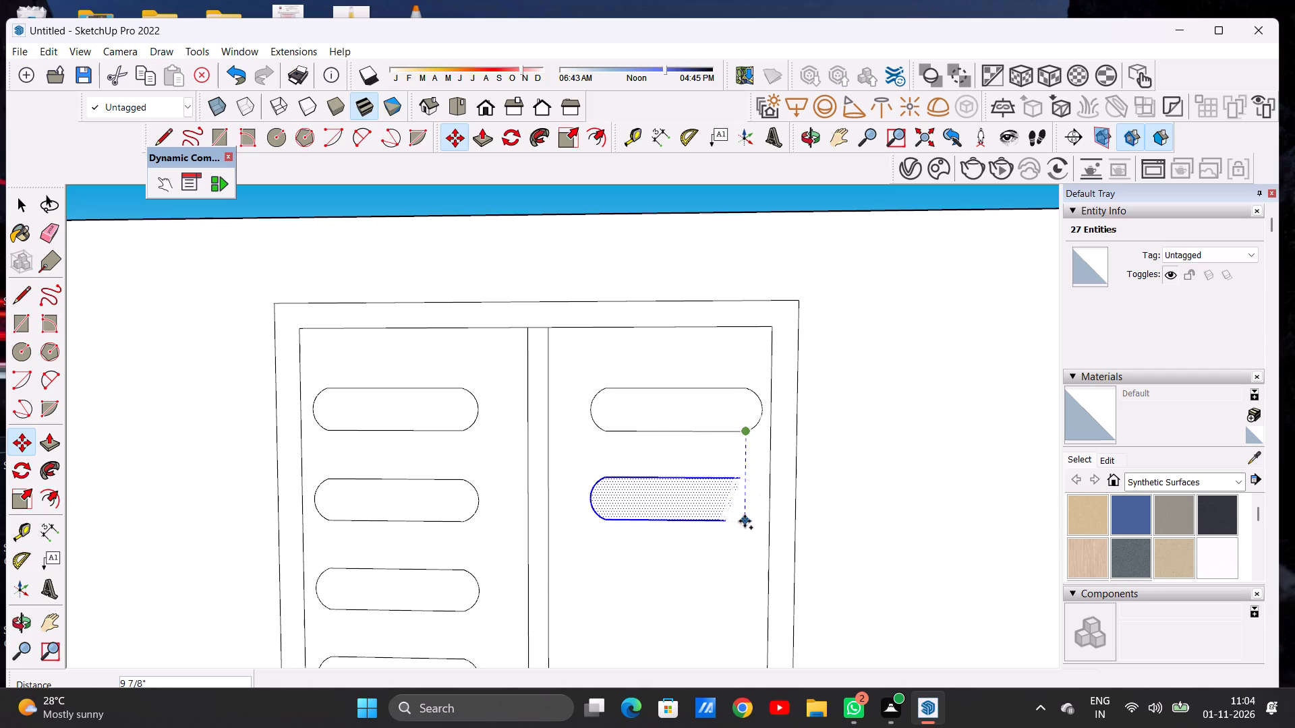
click(745, 522)
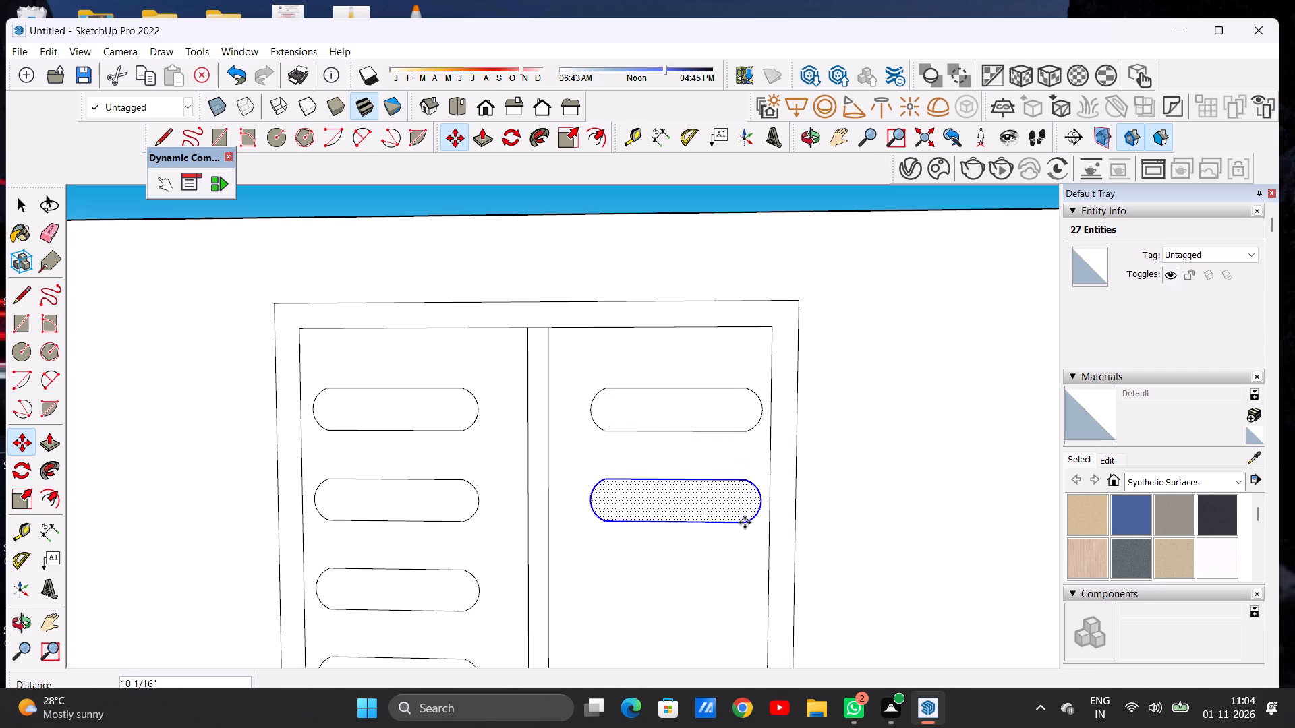
Array the slot copy six times at the same spacing down the right panel.
key(shift+asterisk)
key(6)
key(Return)
key(space)
Examine the two-panel opening with its slot columns in the wall from farther away and above.
scroll(678, 473, down, 7)
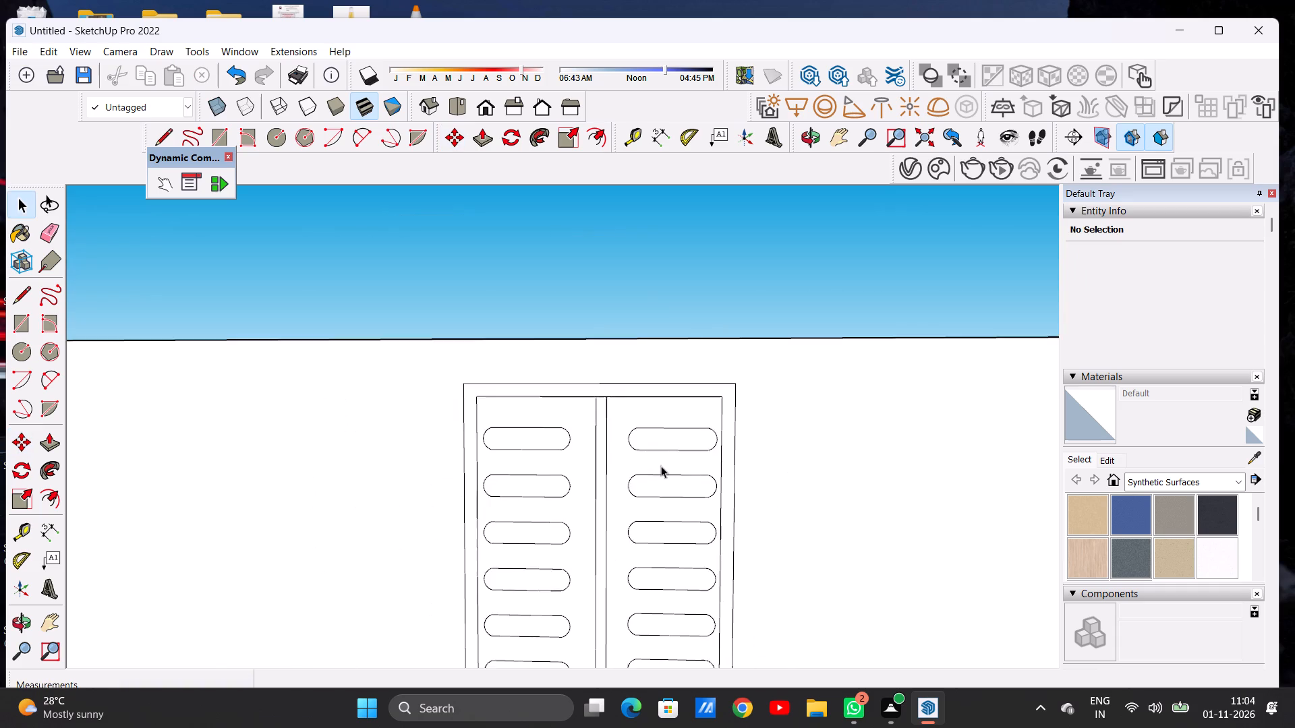
scroll(609, 453, down, 15)
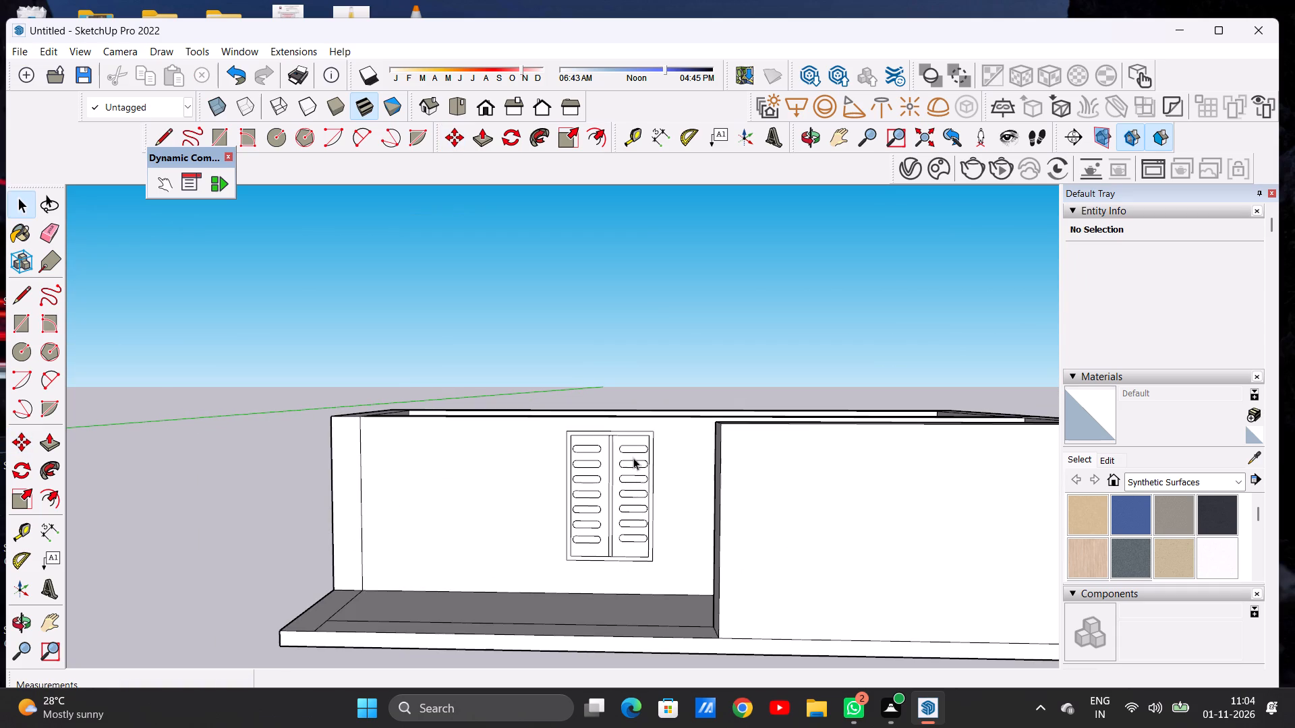
scroll(630, 446, up, 6)
scroll(636, 444, down, 4)
middle_drag(627, 457, 557, 465)
middle_drag(490, 466, 602, 524)
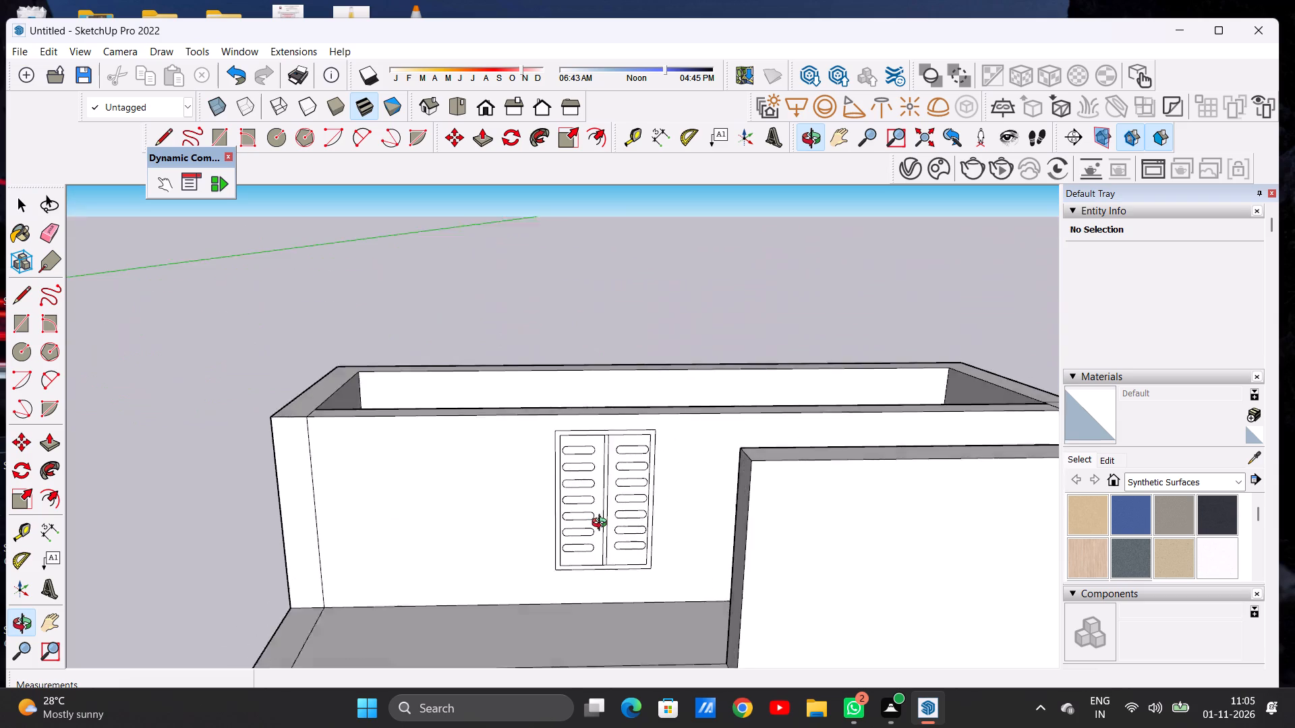
Draw a handle rectangle about 1' 7 7/16" tall and 2 11/16" wide on the left panel, against the centre strip.
middle_drag(602, 524, 600, 489)
middle_click(604, 485)
scroll(571, 526, down, 3)
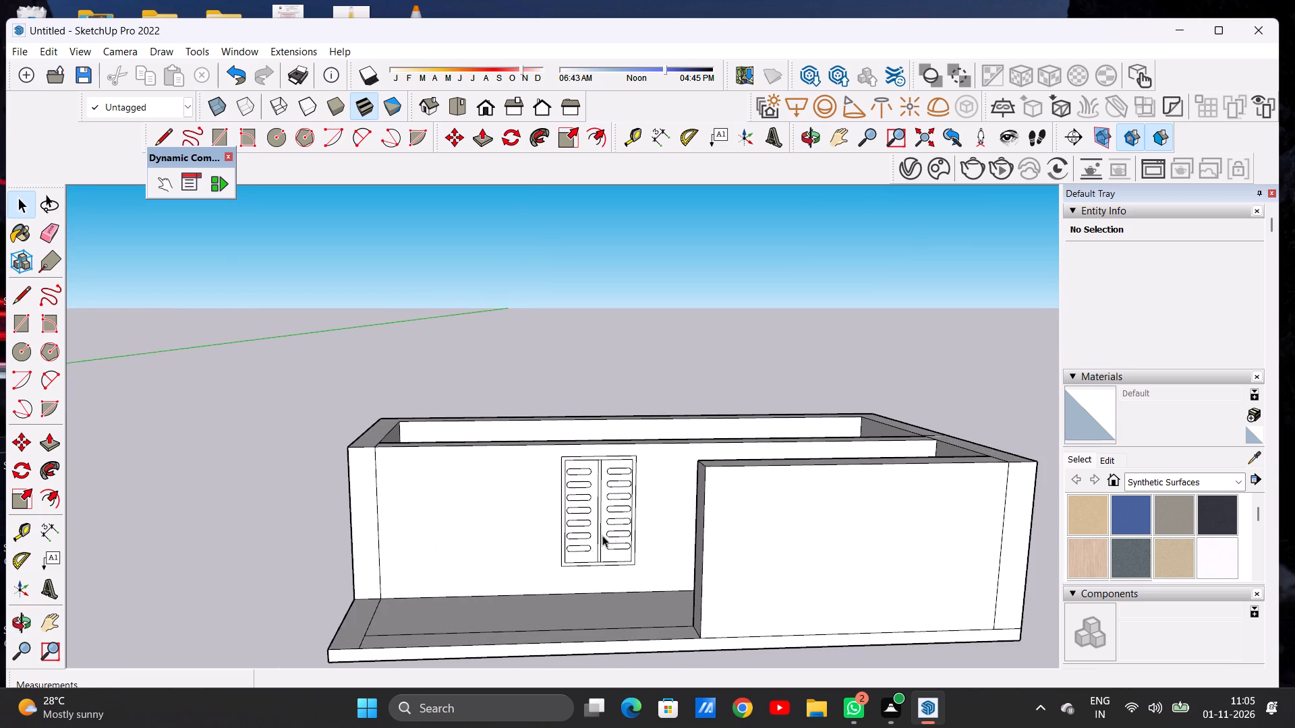
scroll(602, 535, down, 2)
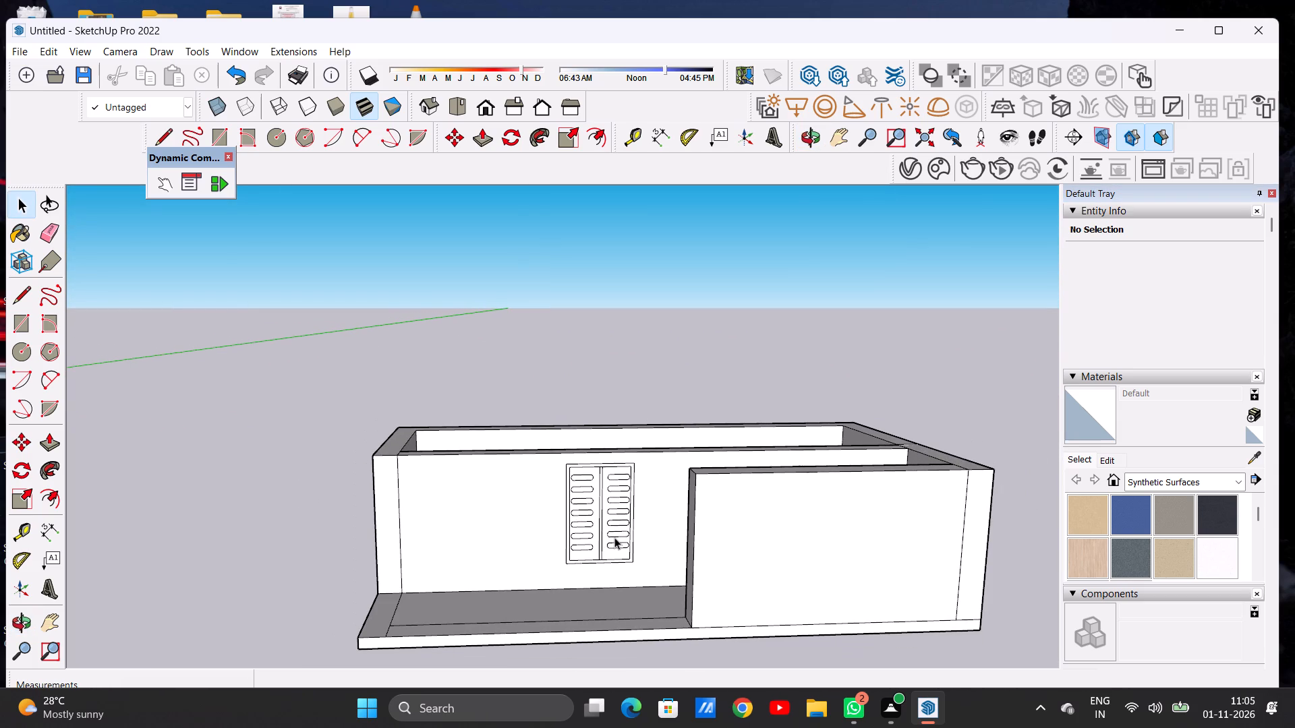
key(r)
scroll(614, 534, up, 6)
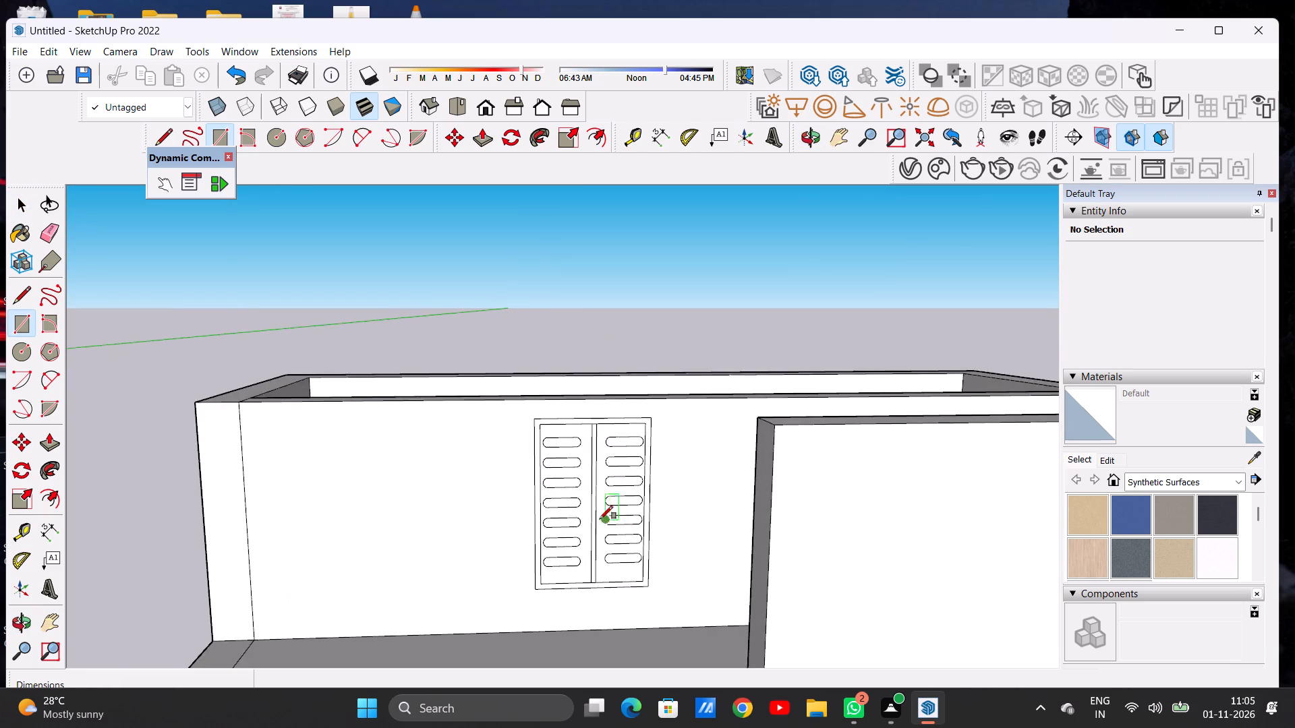
scroll(600, 519, up, 20)
scroll(600, 519, up, 2)
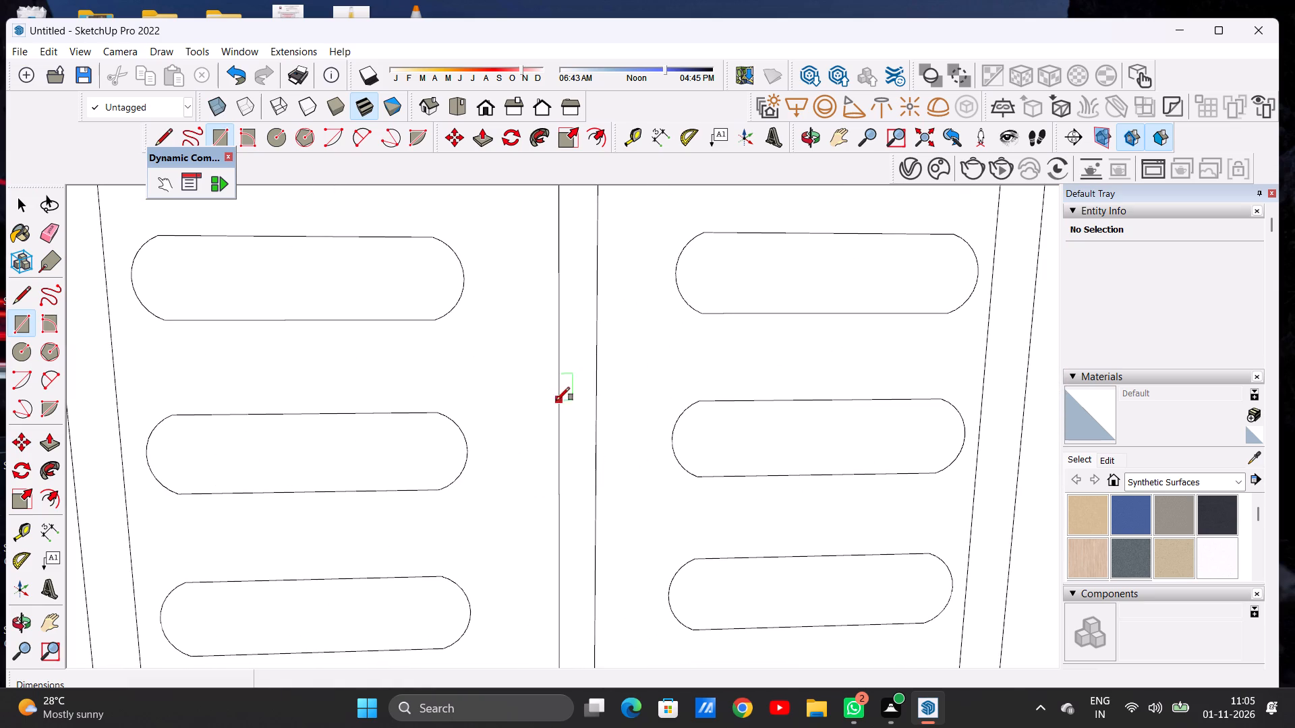
scroll(555, 472, down, 11)
scroll(575, 473, up, 1)
scroll(575, 473, down, 1)
middle_drag(572, 464, 573, 425)
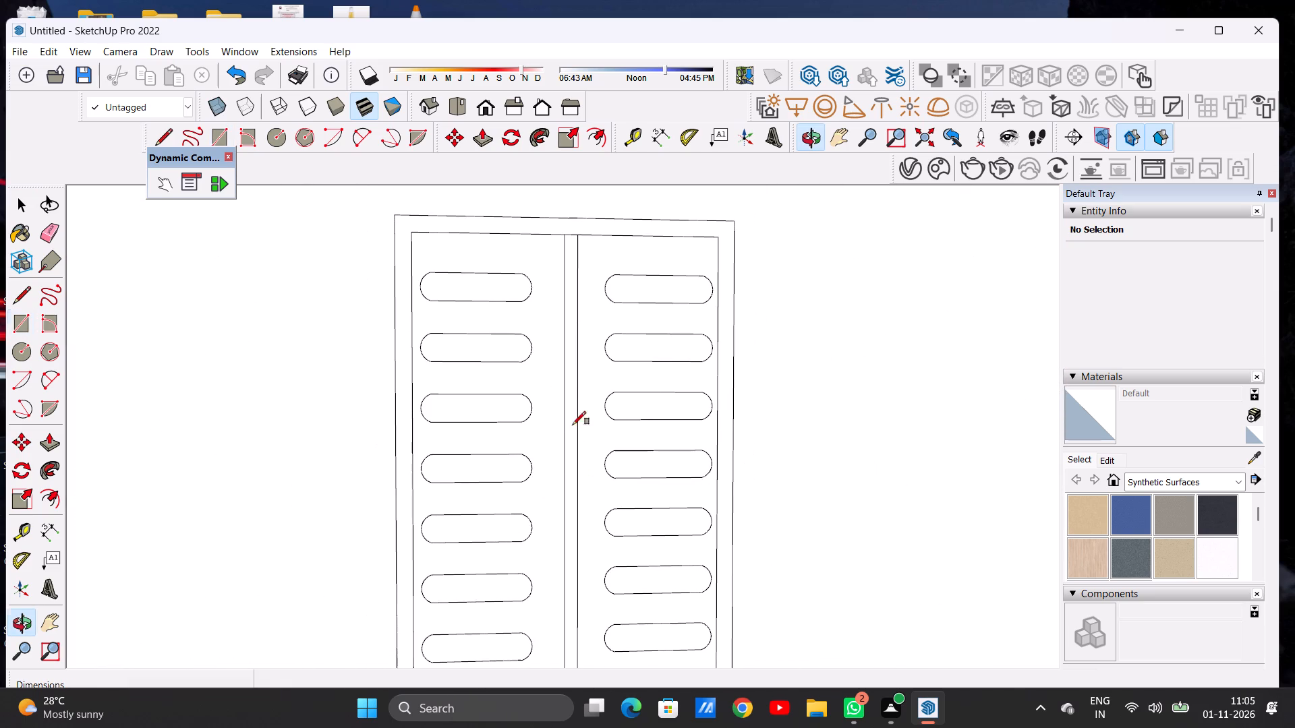
click(563, 474)
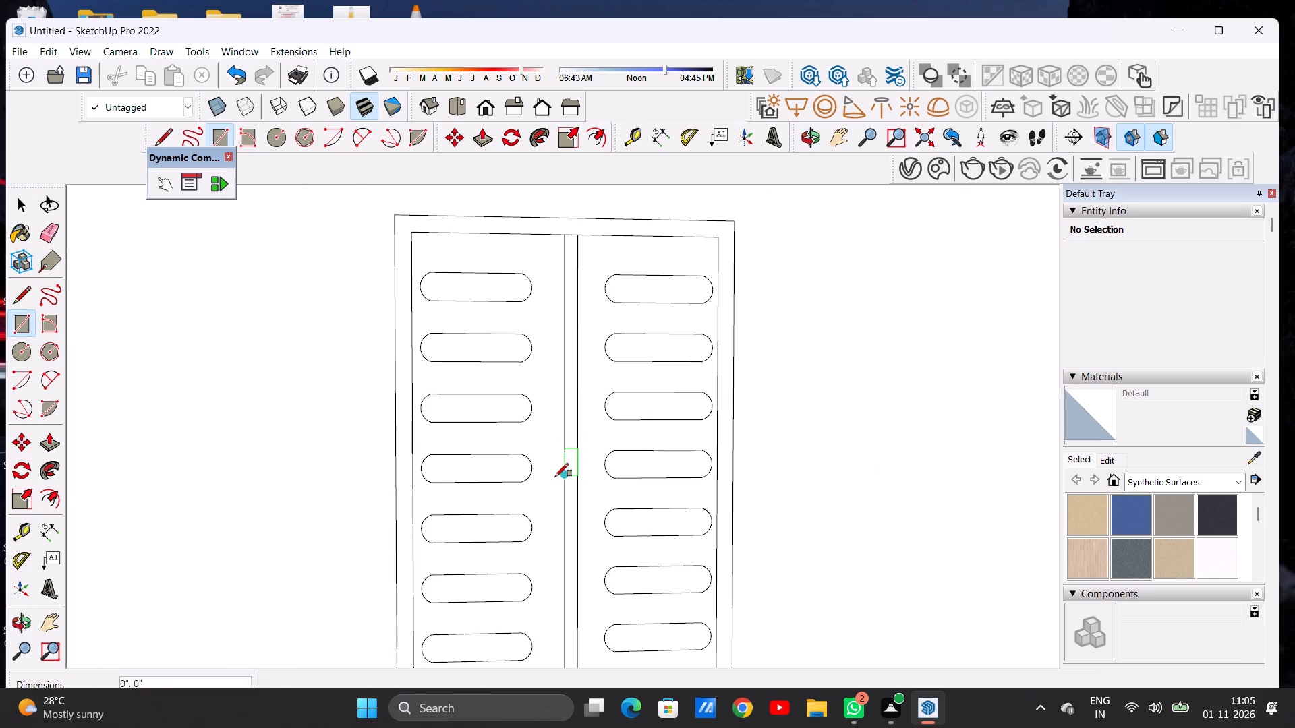
click(550, 476)
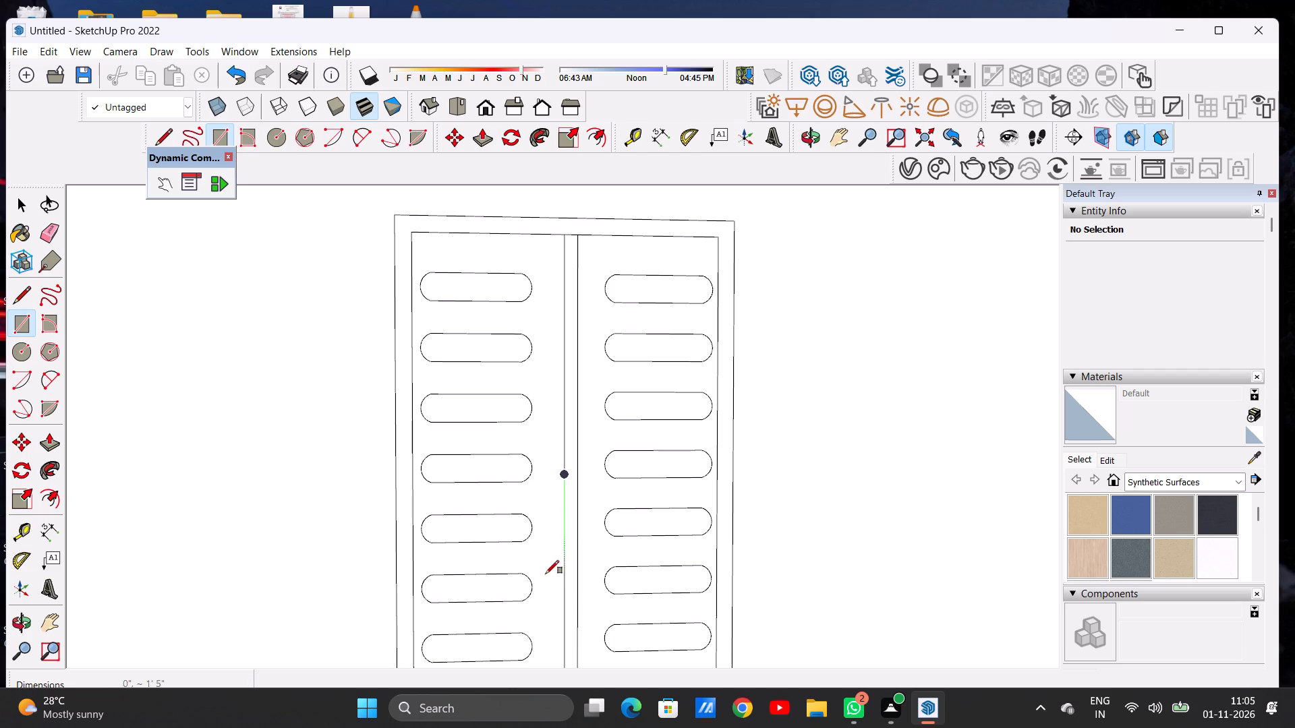
scroll(546, 574, up, 2)
scroll(546, 574, down, 1)
scroll(546, 578, up, 7)
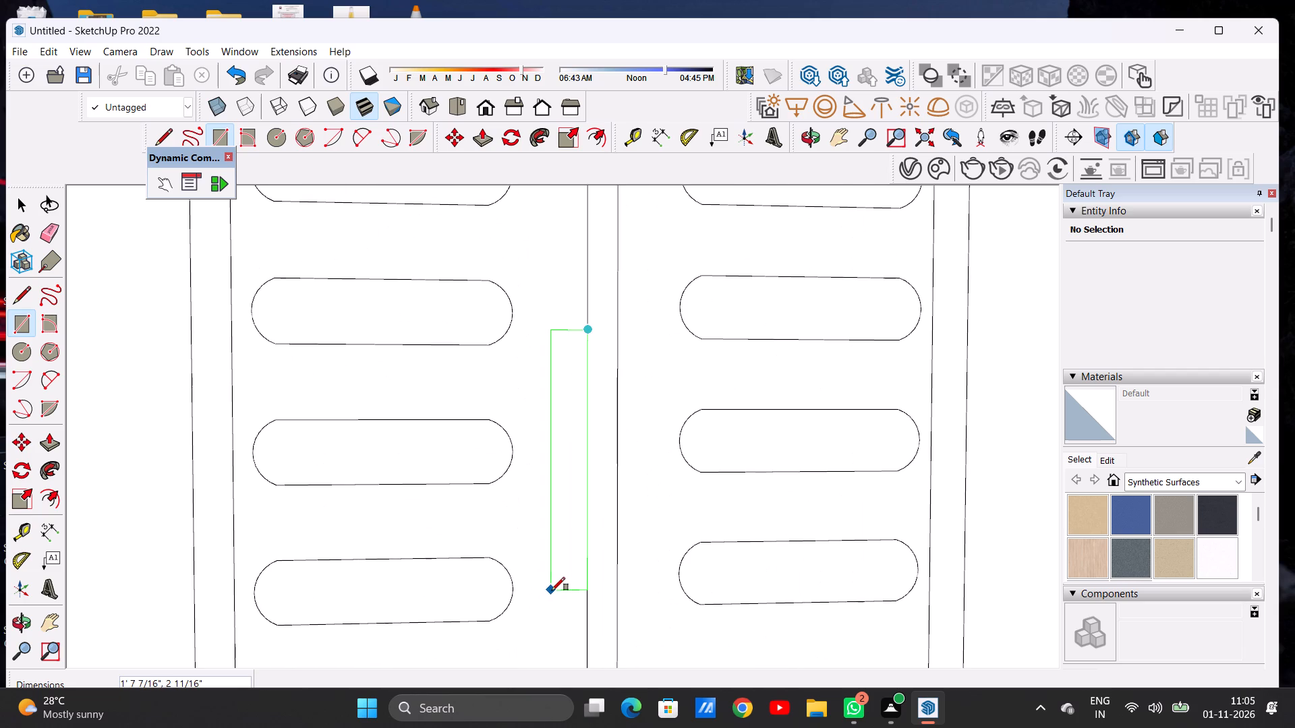
click(552, 590)
key(space)
scroll(539, 415, down, 12)
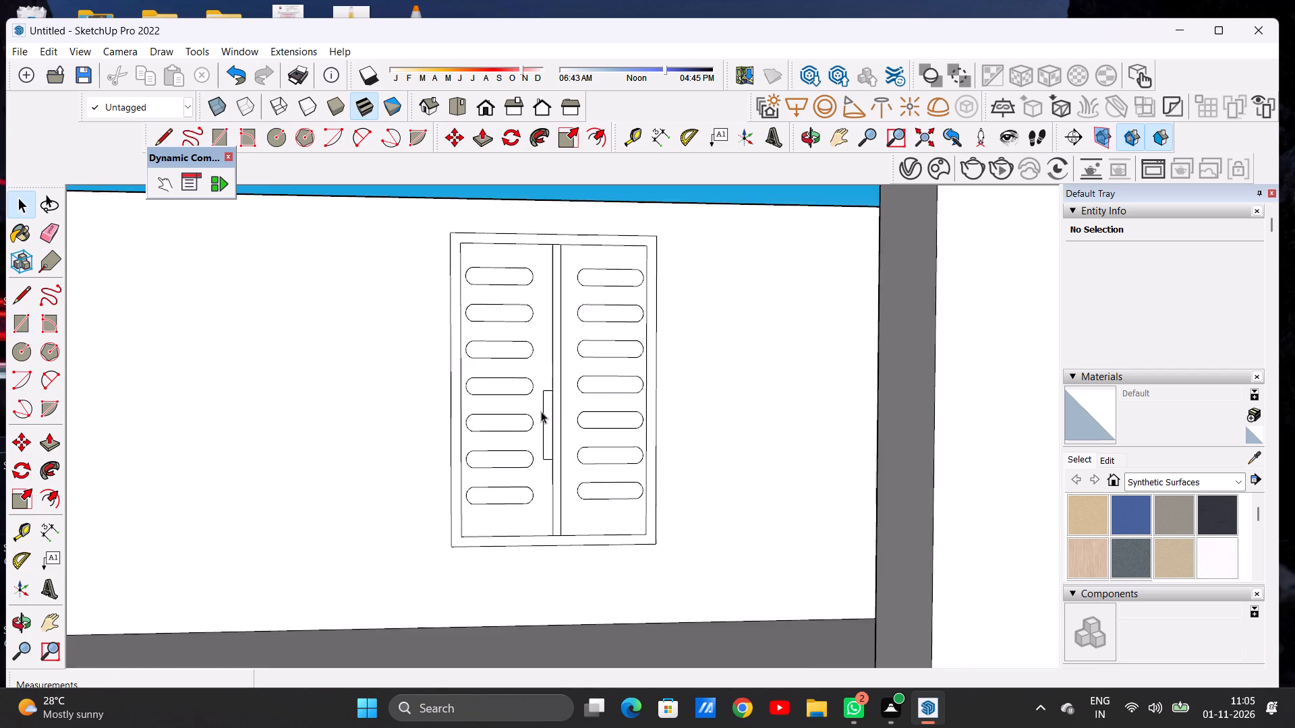
Draw a matching handle rectangle about 1' 7 1/2" tall and 2 3/16" wide on the right panel, against the centre strip.
scroll(541, 411, down, 7)
scroll(547, 479, down, 1)
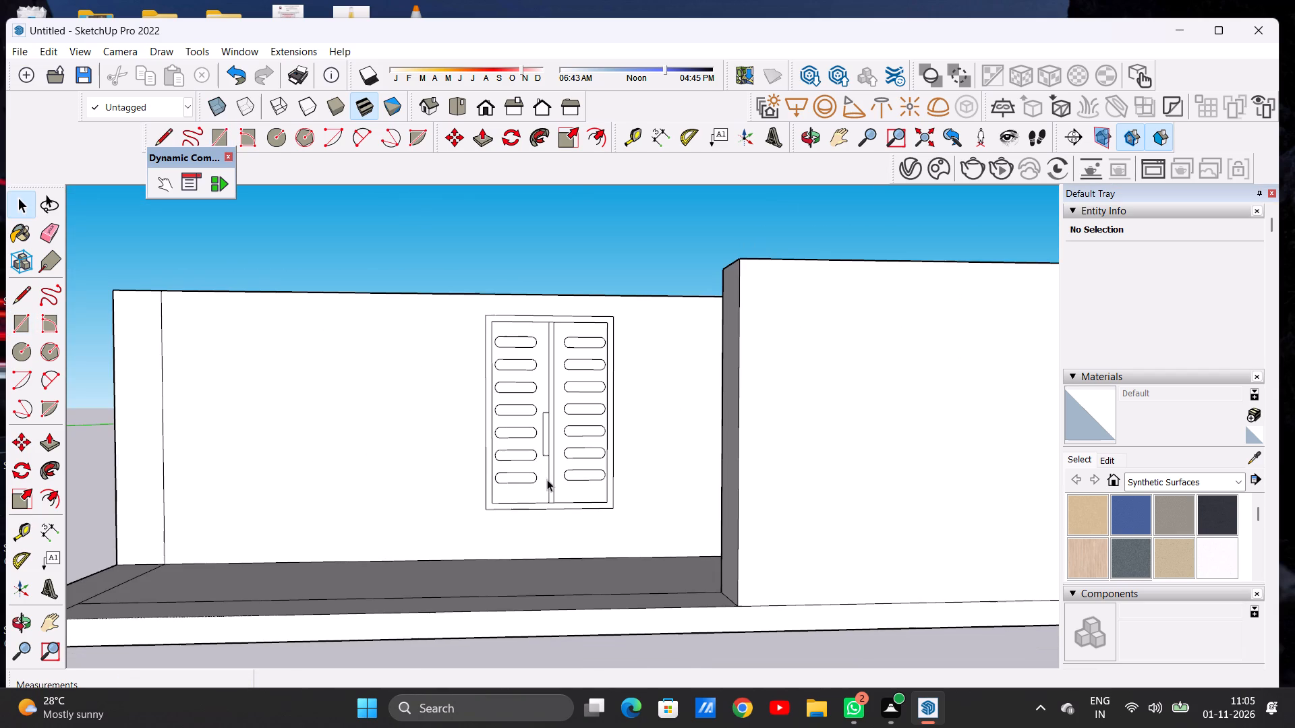
scroll(550, 449, up, 4)
scroll(550, 449, down, 1)
scroll(550, 449, up, 3)
scroll(550, 449, down, 1)
scroll(550, 449, up, 10)
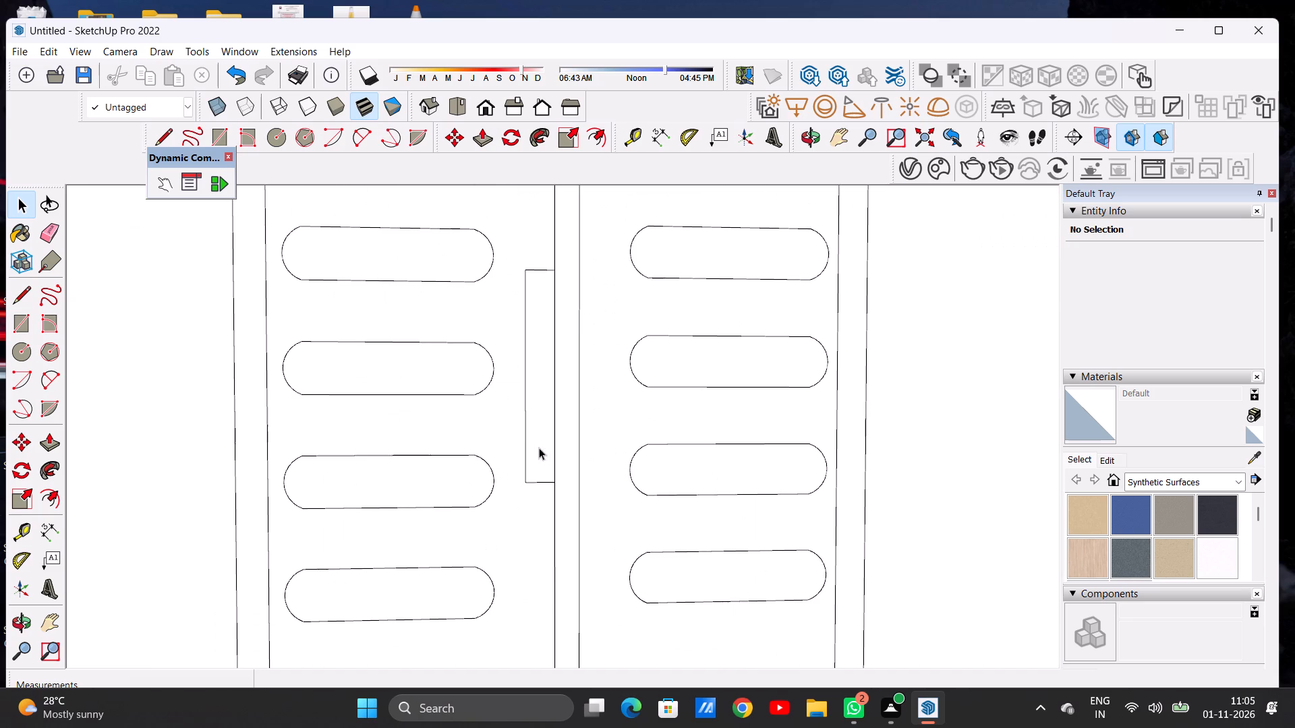
key(r)
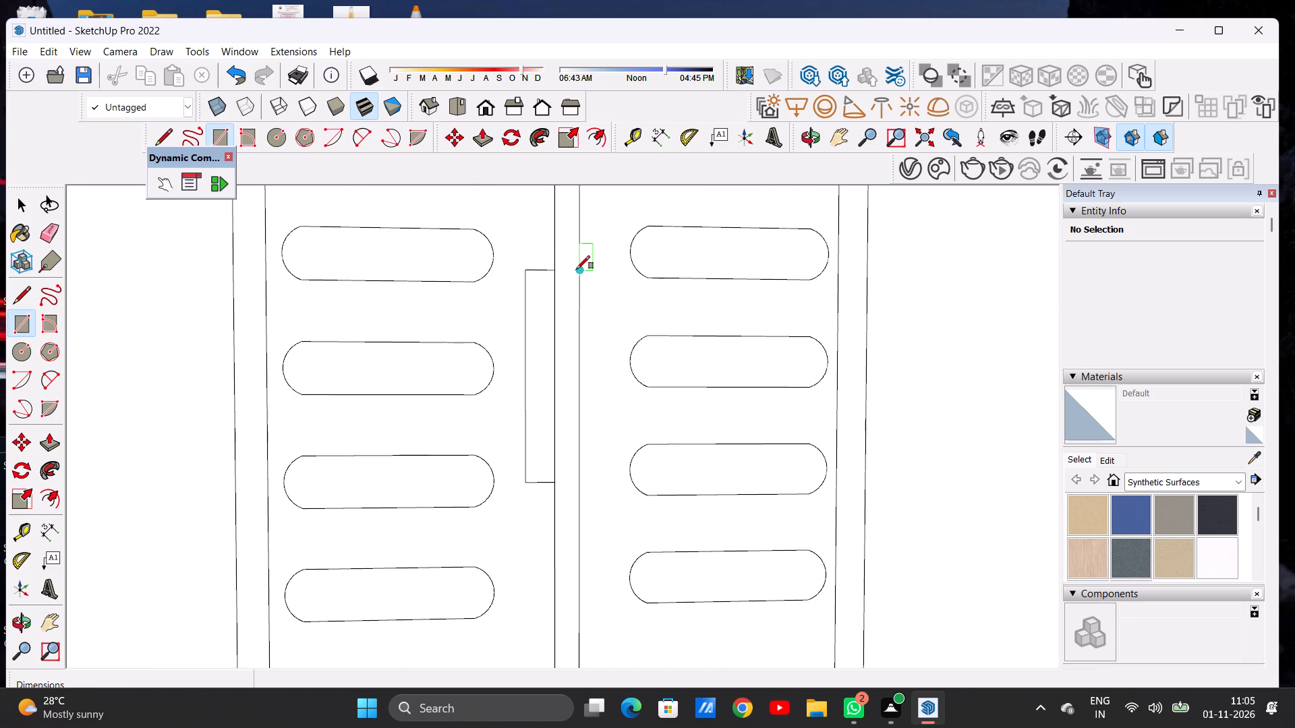
click(581, 269)
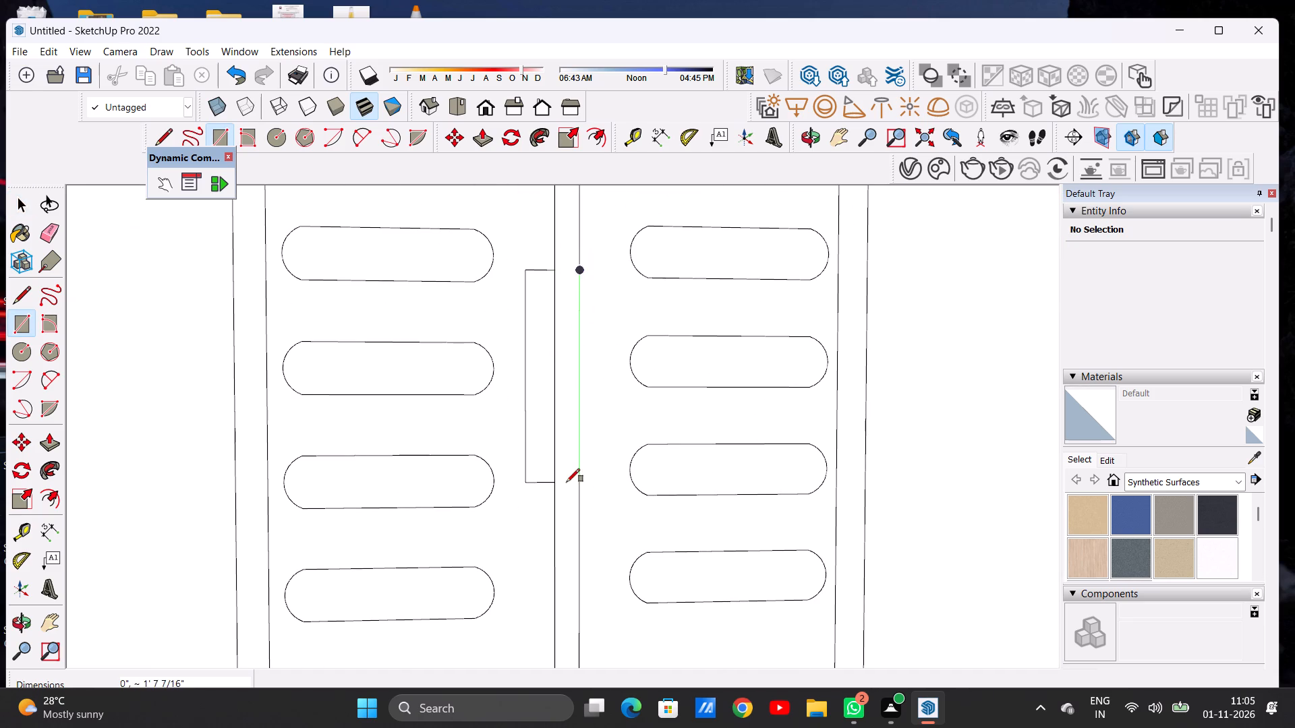
click(581, 480)
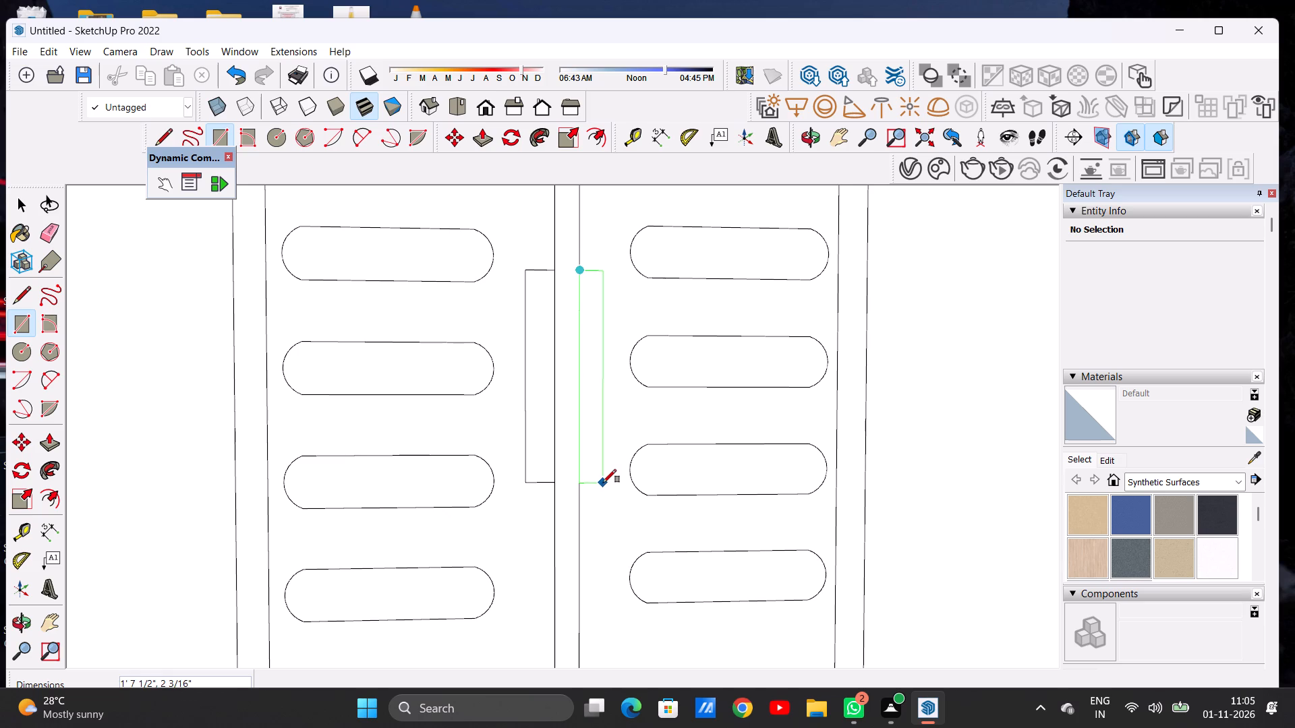
click(603, 483)
key(space)
scroll(583, 423, down, 5)
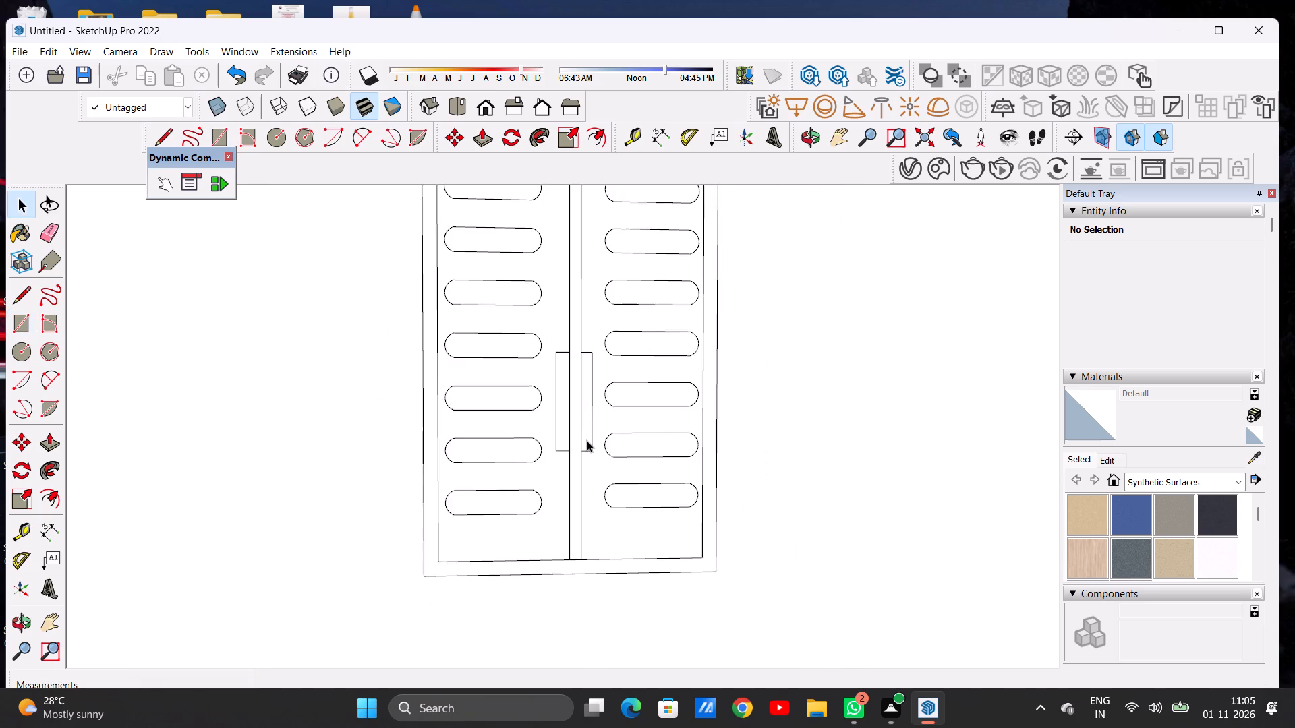
Move the left panel's handle rectangle straight up about 1' 1" along the centre strip.
scroll(587, 440, down, 11)
scroll(571, 425, up, 1)
scroll(571, 425, down, 4)
scroll(522, 460, down, 9)
scroll(560, 441, up, 14)
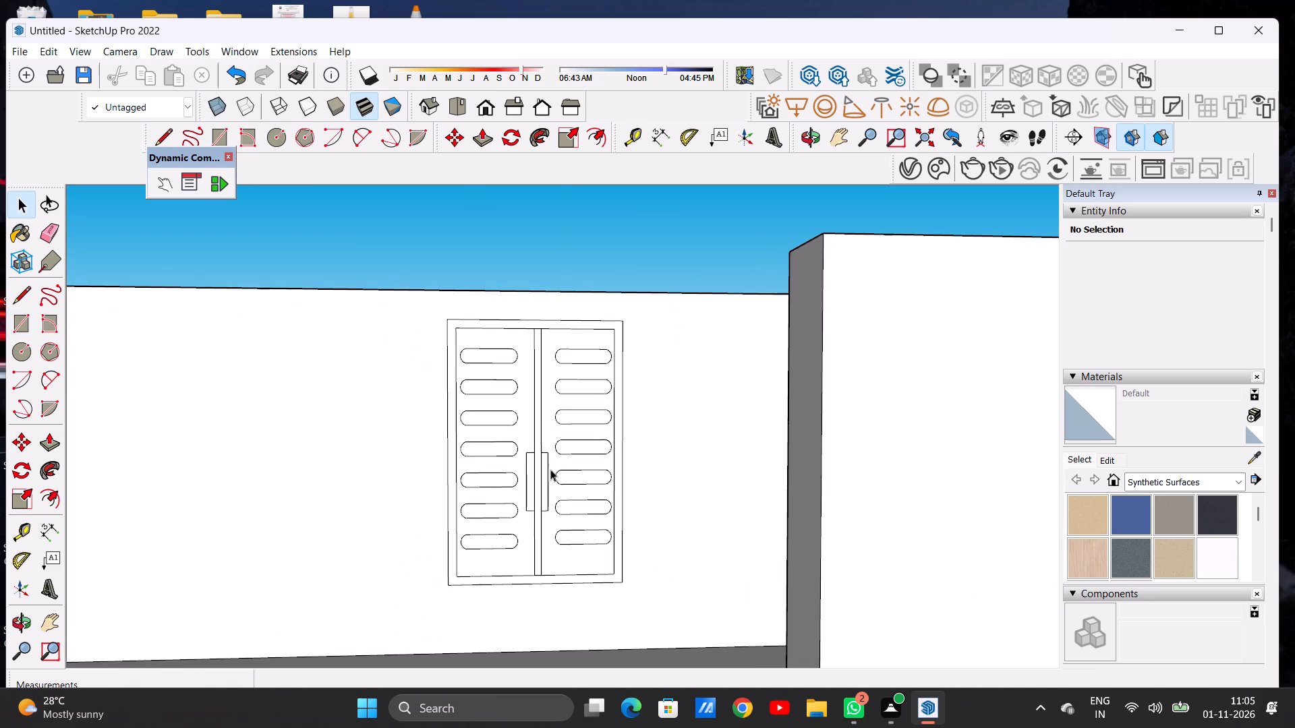
scroll(528, 475, up, 6)
double_click(532, 461)
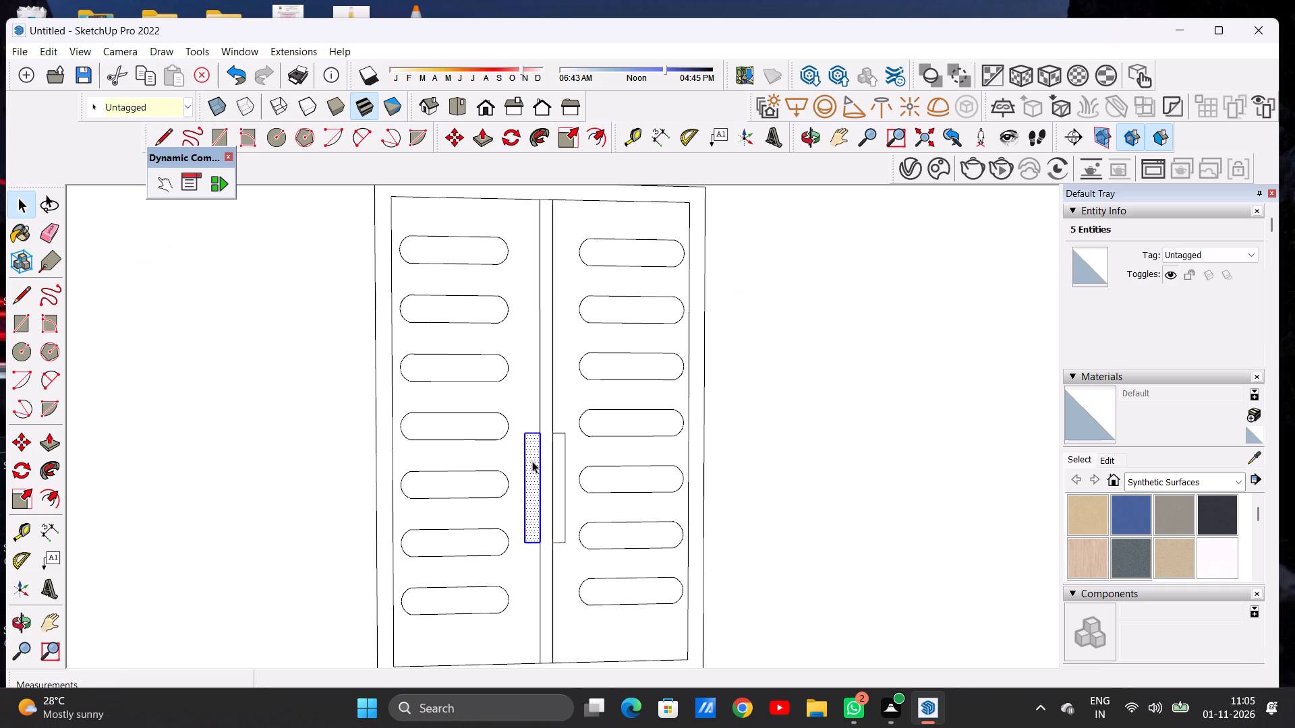
key(m)
click(538, 547)
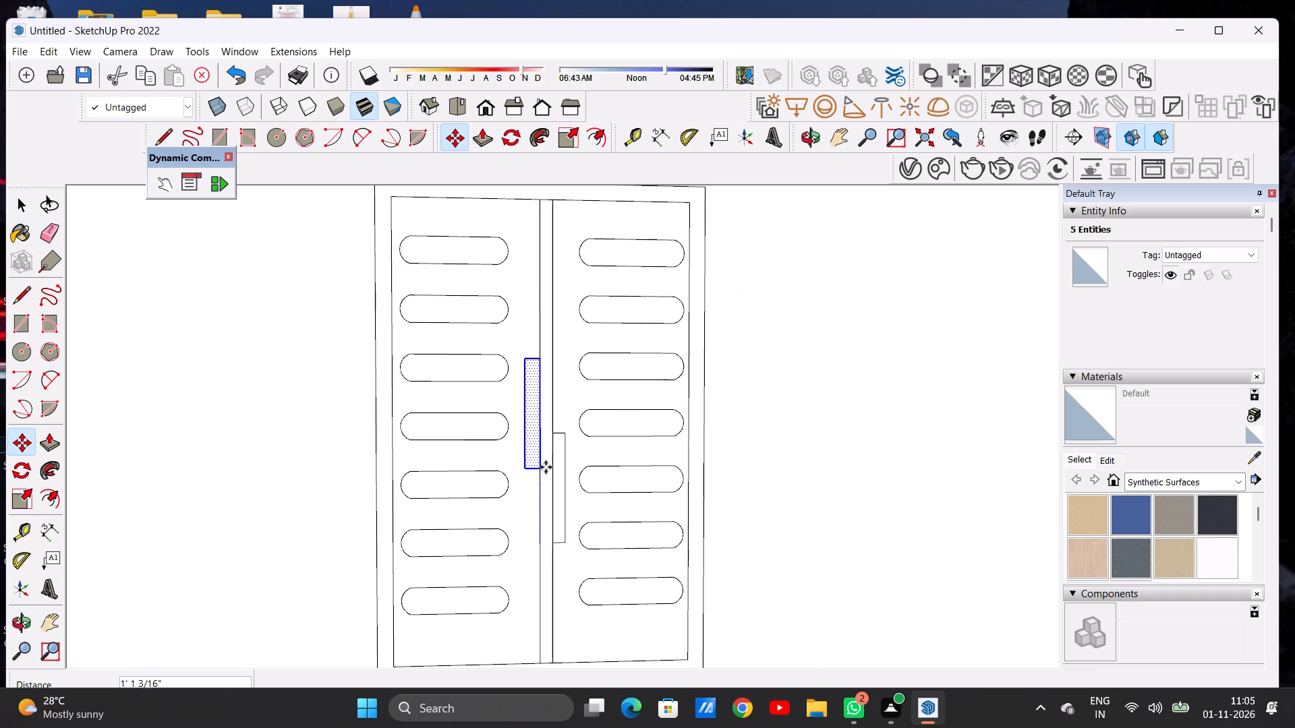
click(546, 466)
key(space)
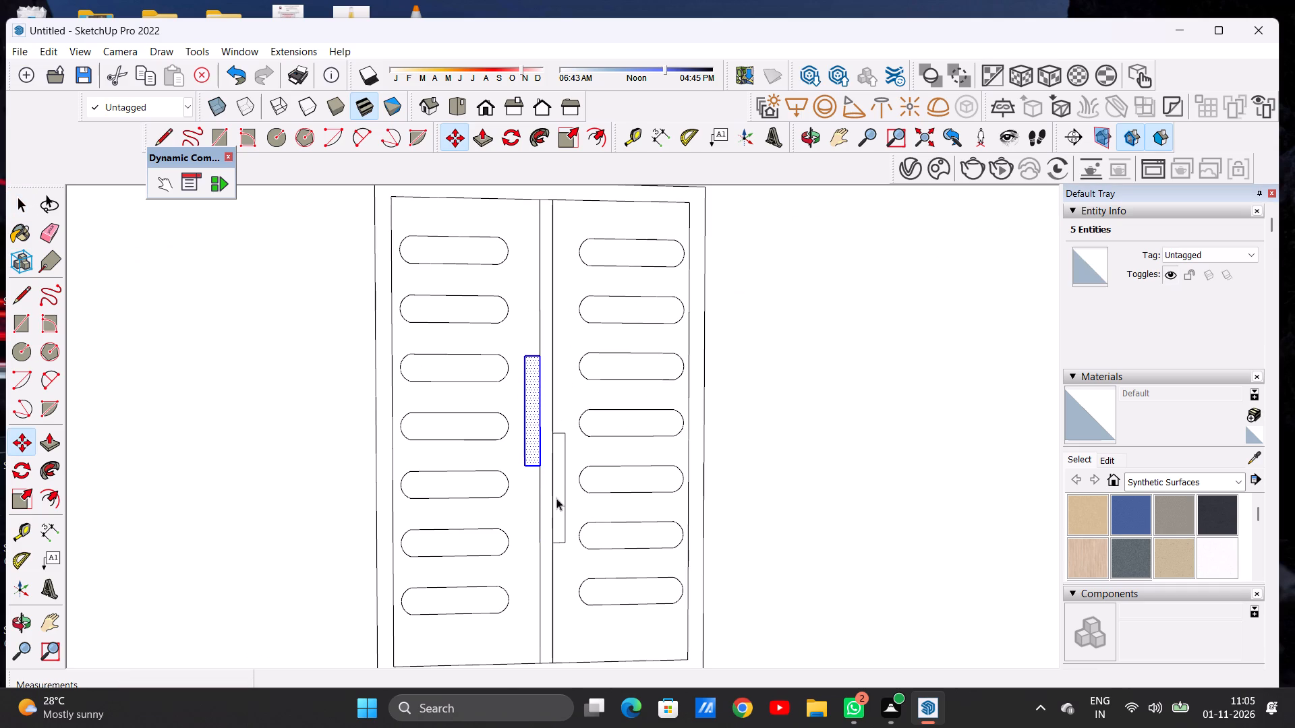
Move the right panel's handle rectangle straight up about 1' 1", level with the left handle.
double_click(560, 501)
key(m)
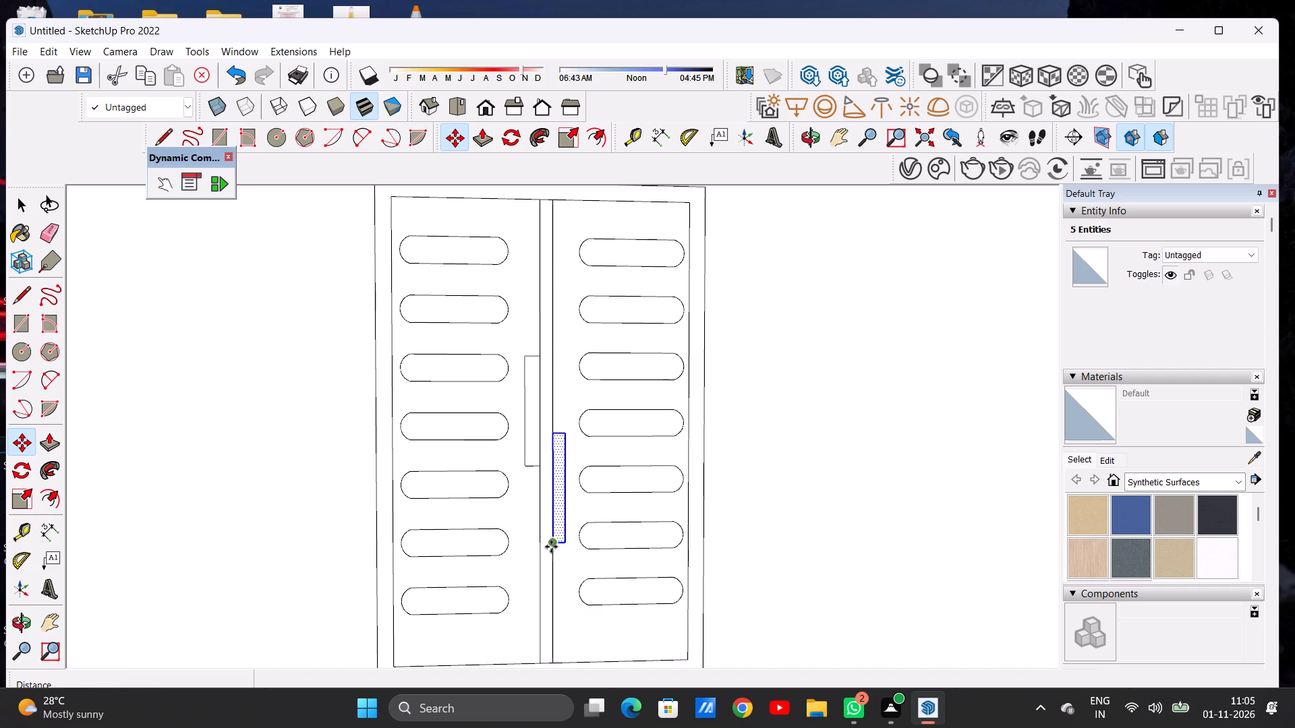
click(552, 547)
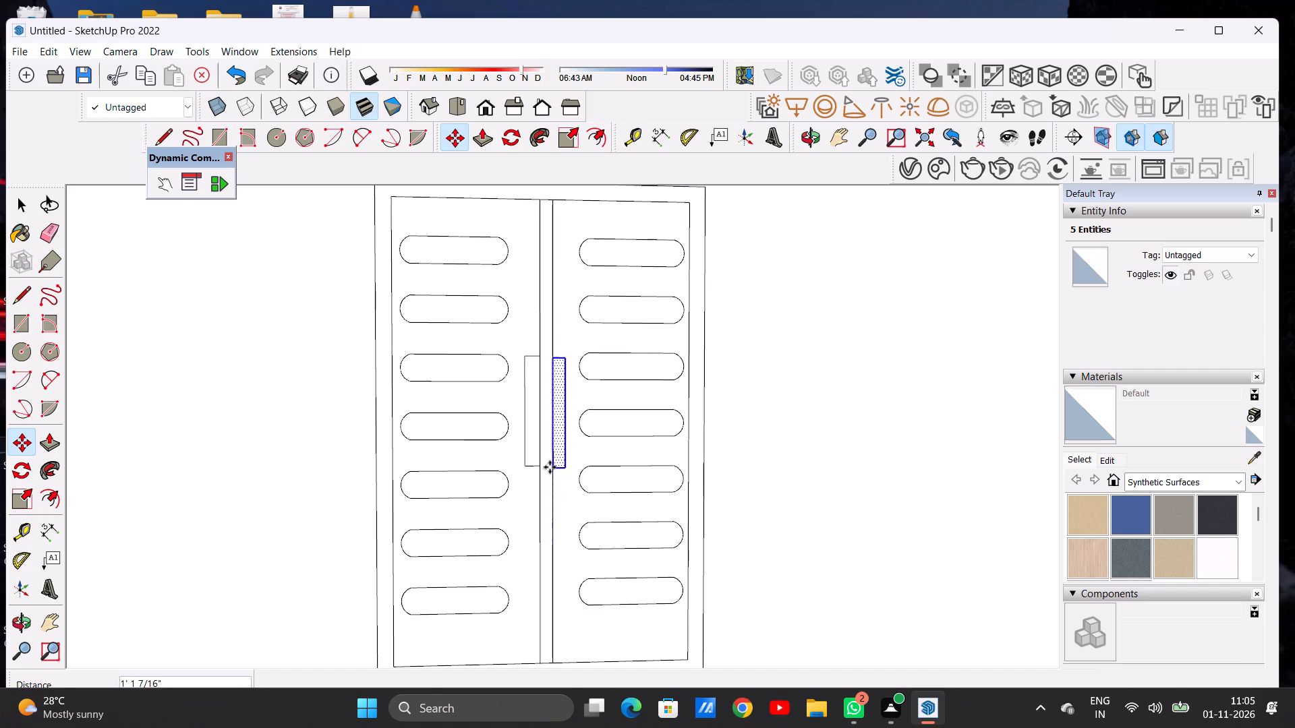
click(550, 466)
key(space)
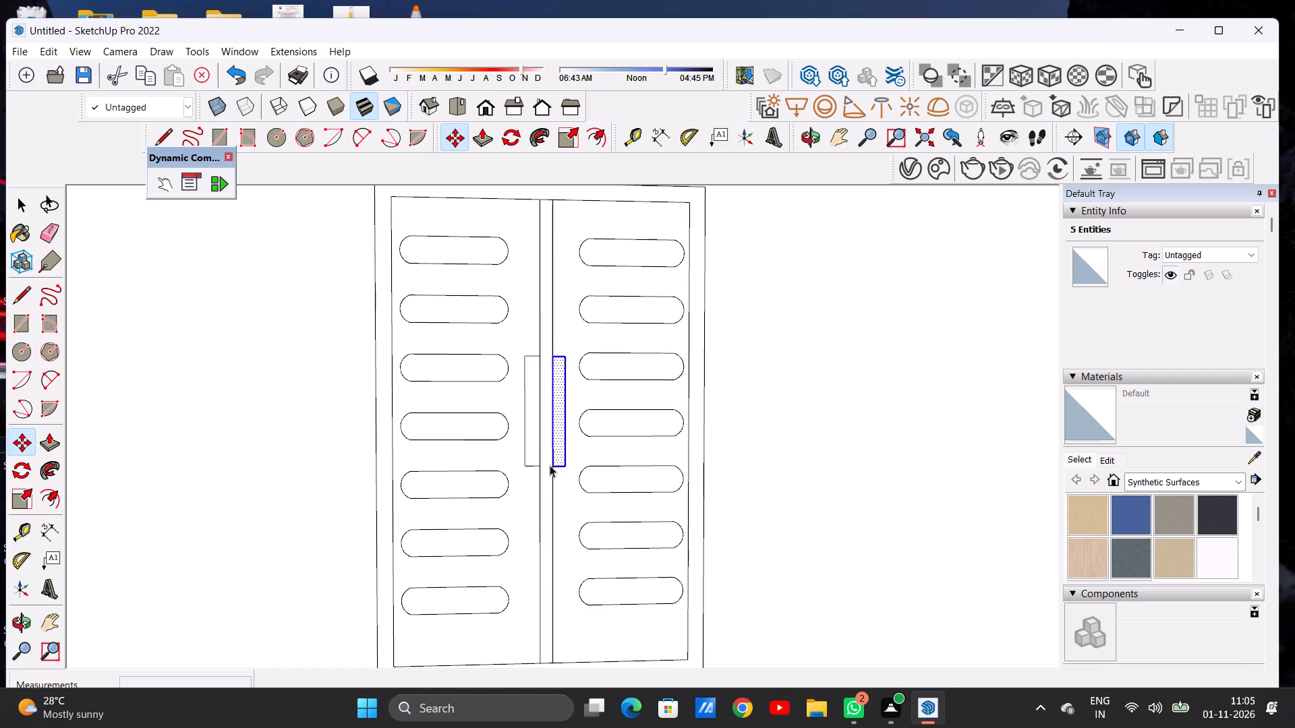
scroll(550, 473, down, 17)
click(591, 353)
Examine the front of the building and the blank wall beside the two-panel opening from several distances and angles.
middle_drag(571, 466, 589, 448)
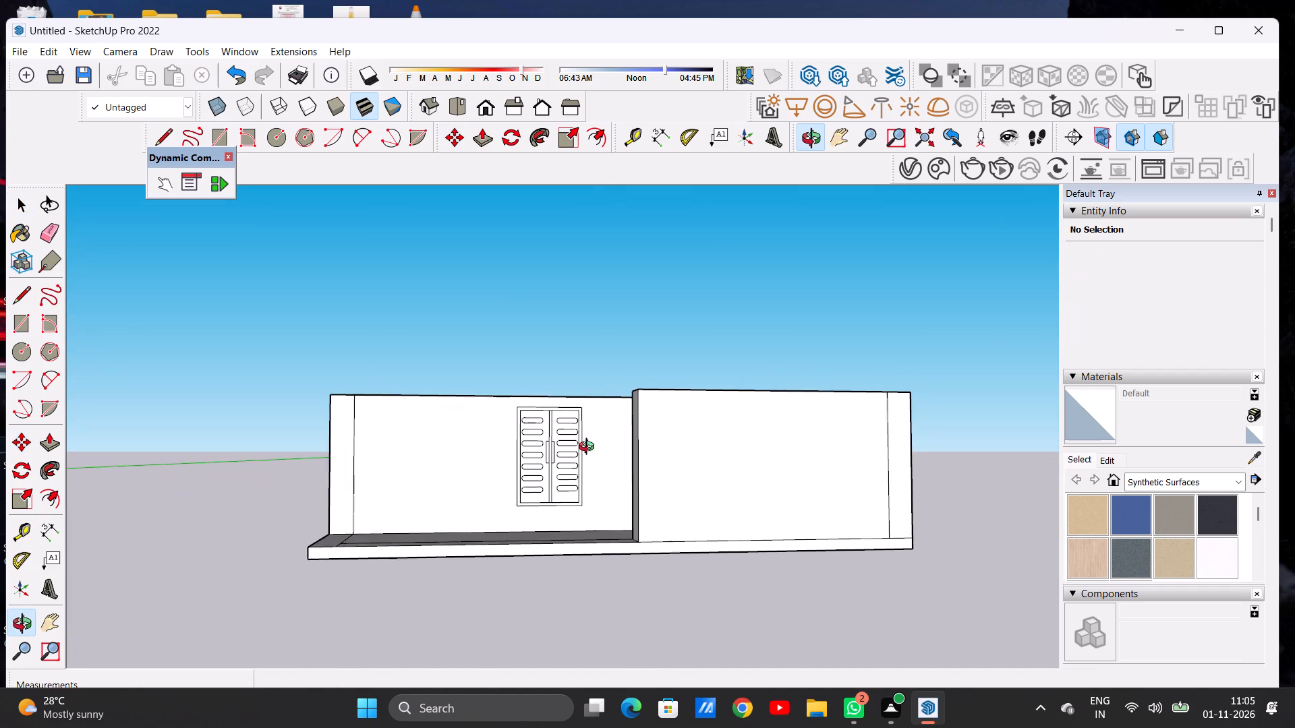
middle_drag(589, 448, 556, 468)
scroll(582, 510, down, 9)
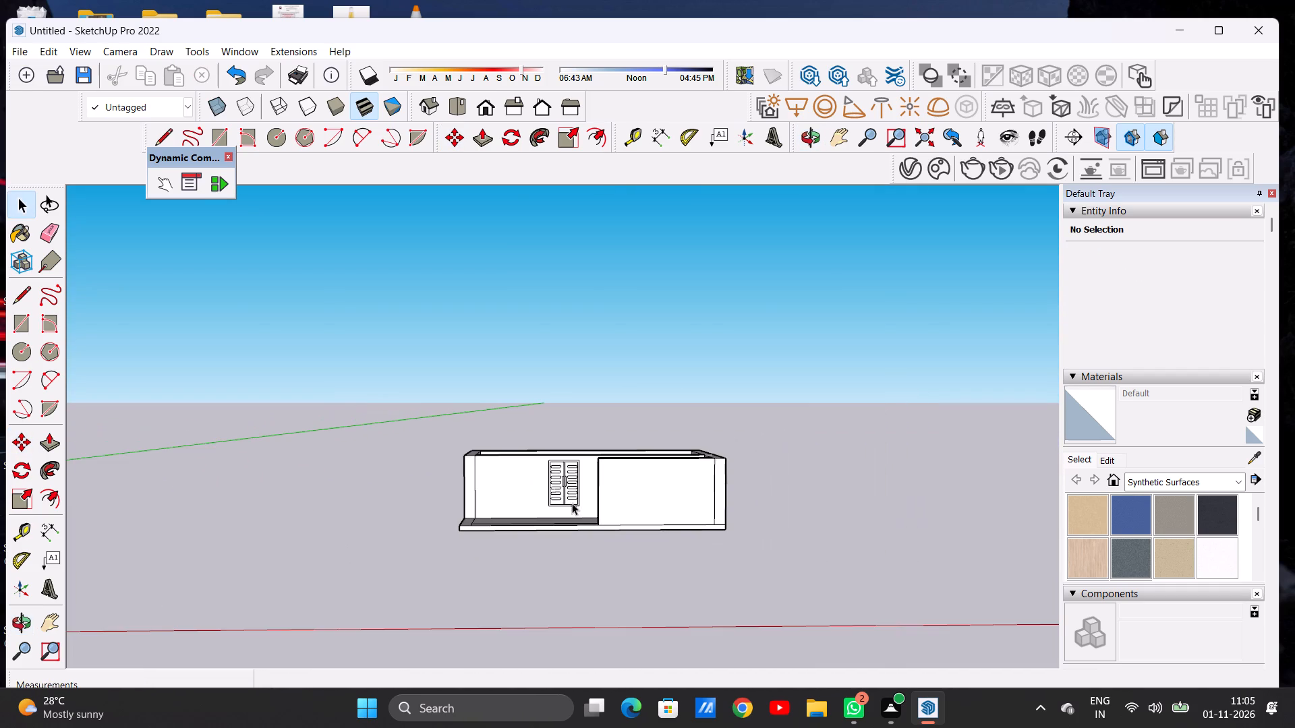
scroll(569, 512, up, 14)
scroll(640, 501, down, 9)
scroll(633, 496, up, 1)
scroll(633, 496, down, 4)
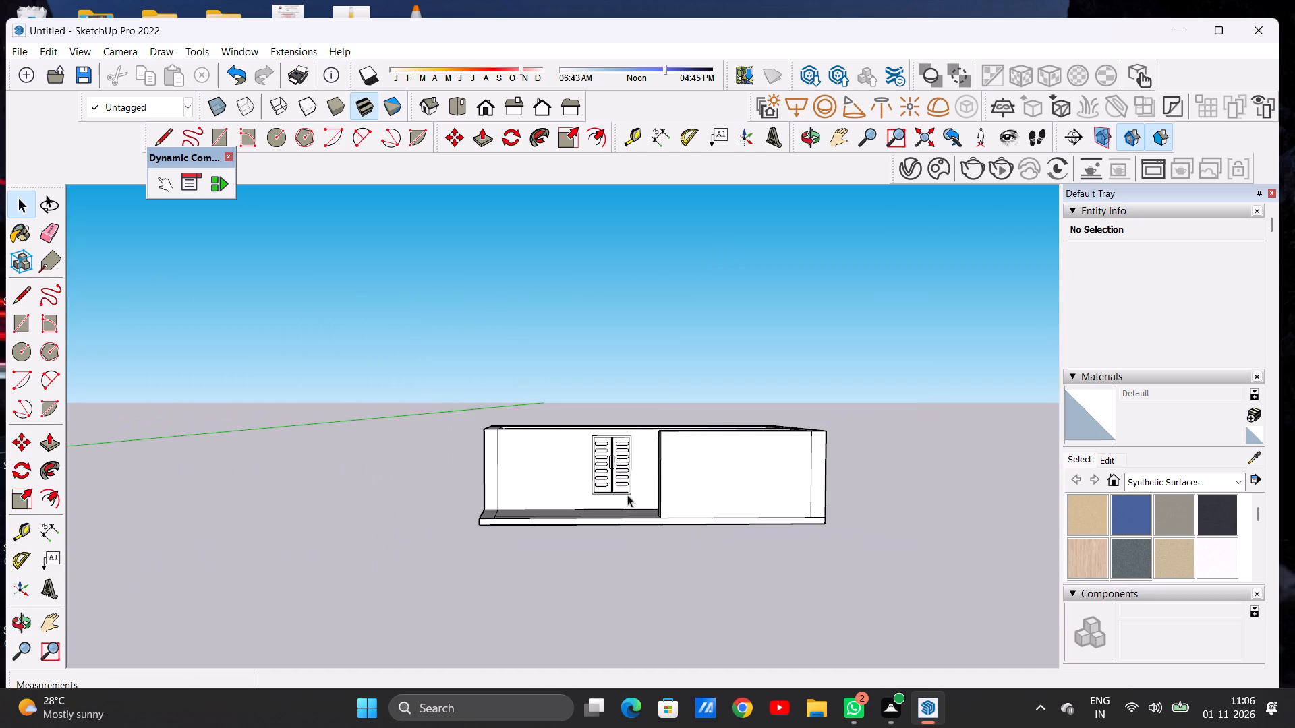
scroll(549, 473, up, 4)
scroll(550, 473, down, 1)
scroll(550, 473, up, 4)
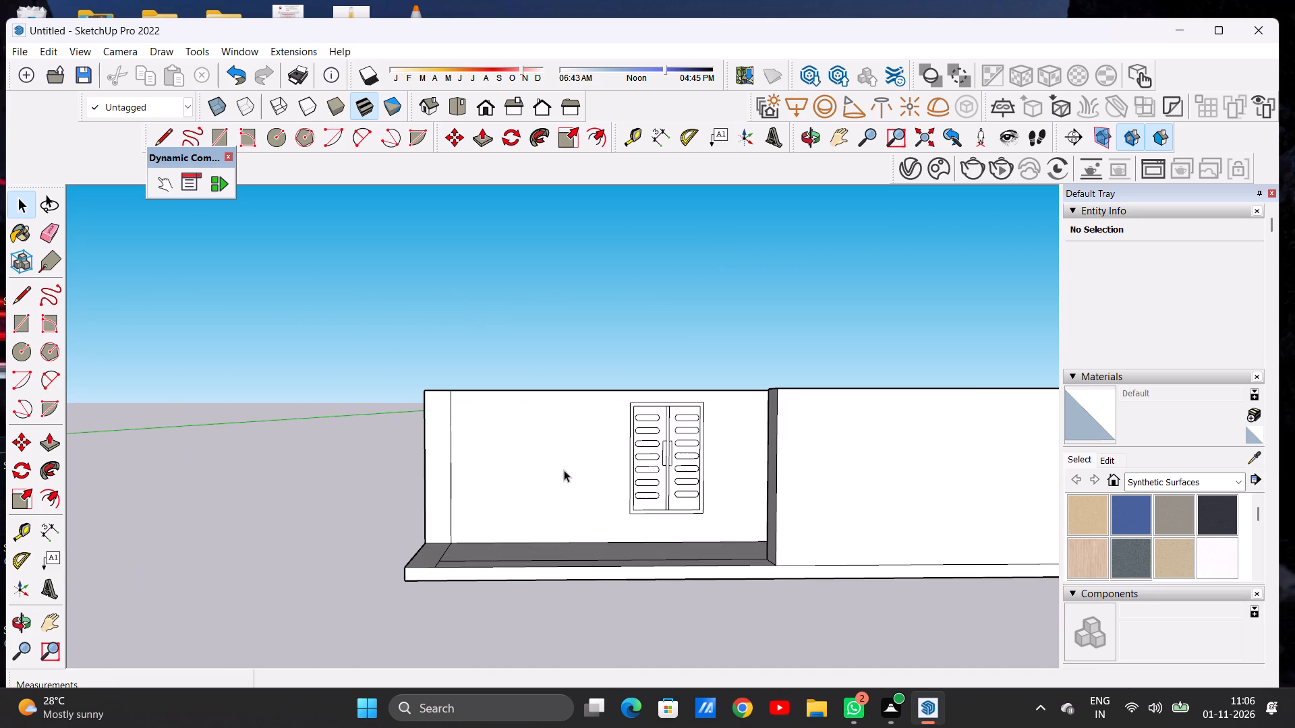
middle_drag(540, 462, 544, 450)
middle_click(544, 443)
scroll(544, 443, up, 1)
scroll(492, 464, down, 7)
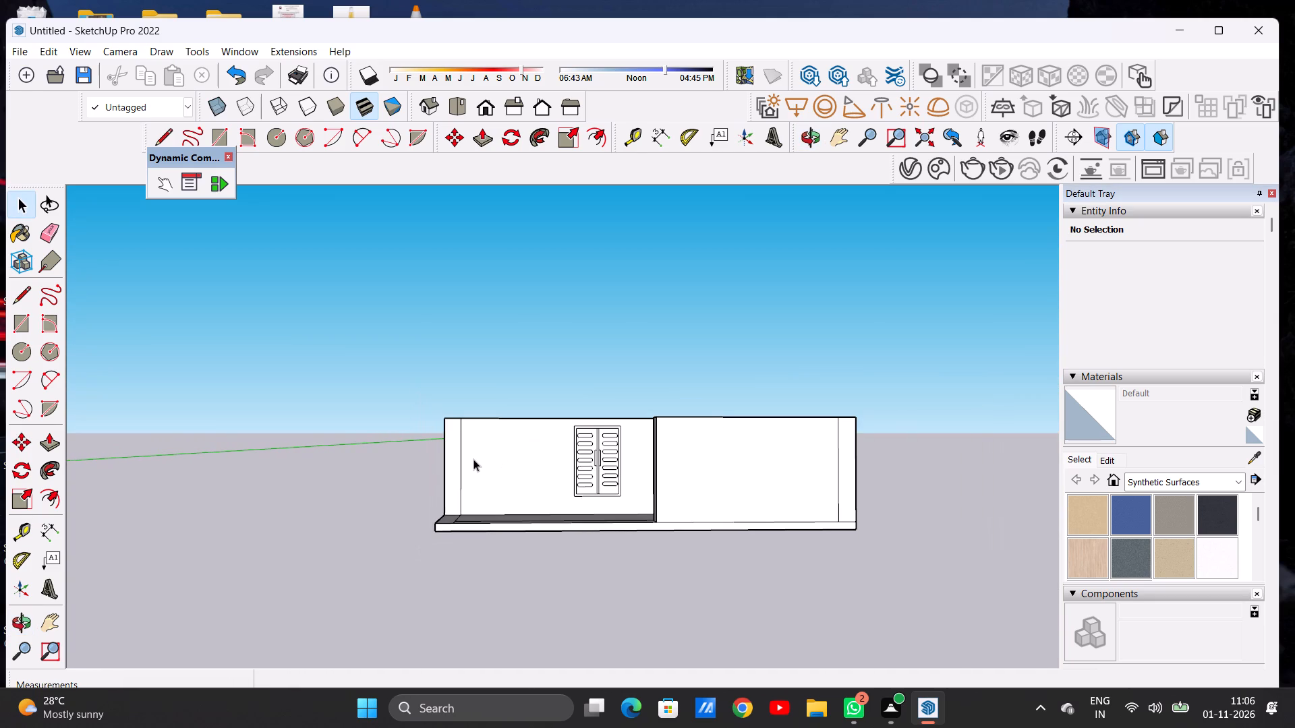
scroll(483, 455, up, 7)
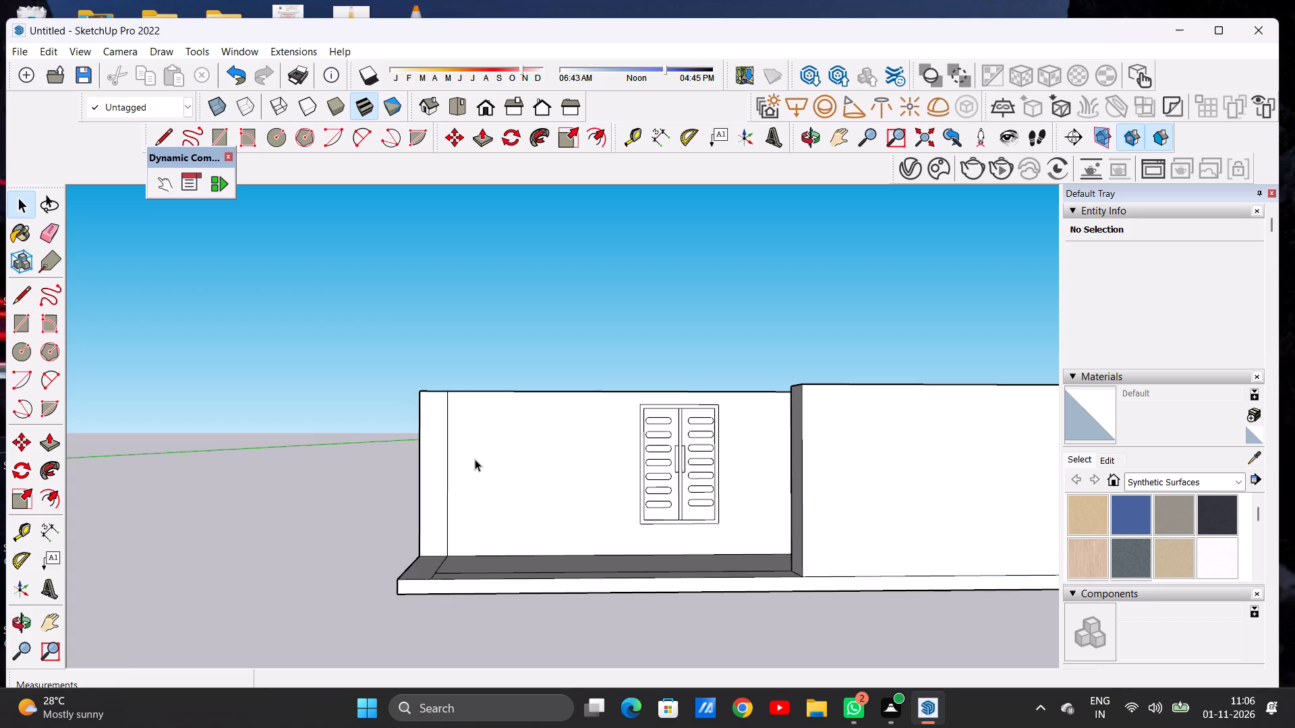
scroll(501, 443, down, 9)
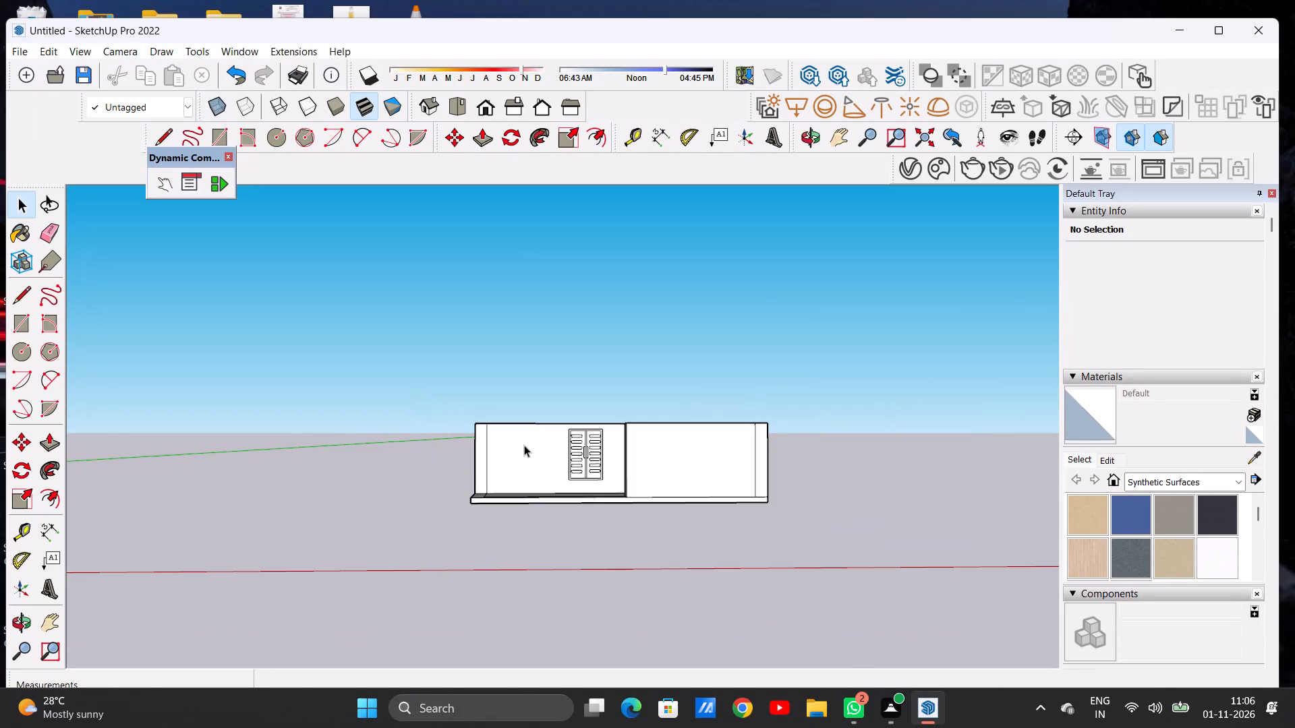
Draw a rectangle about 5' 3 1/2" wide and 4' 7 13/16" high on the blank wall left of the two-panel opening.
scroll(523, 445, up, 7)
scroll(519, 449, down, 2)
scroll(519, 449, up, 6)
key(r)
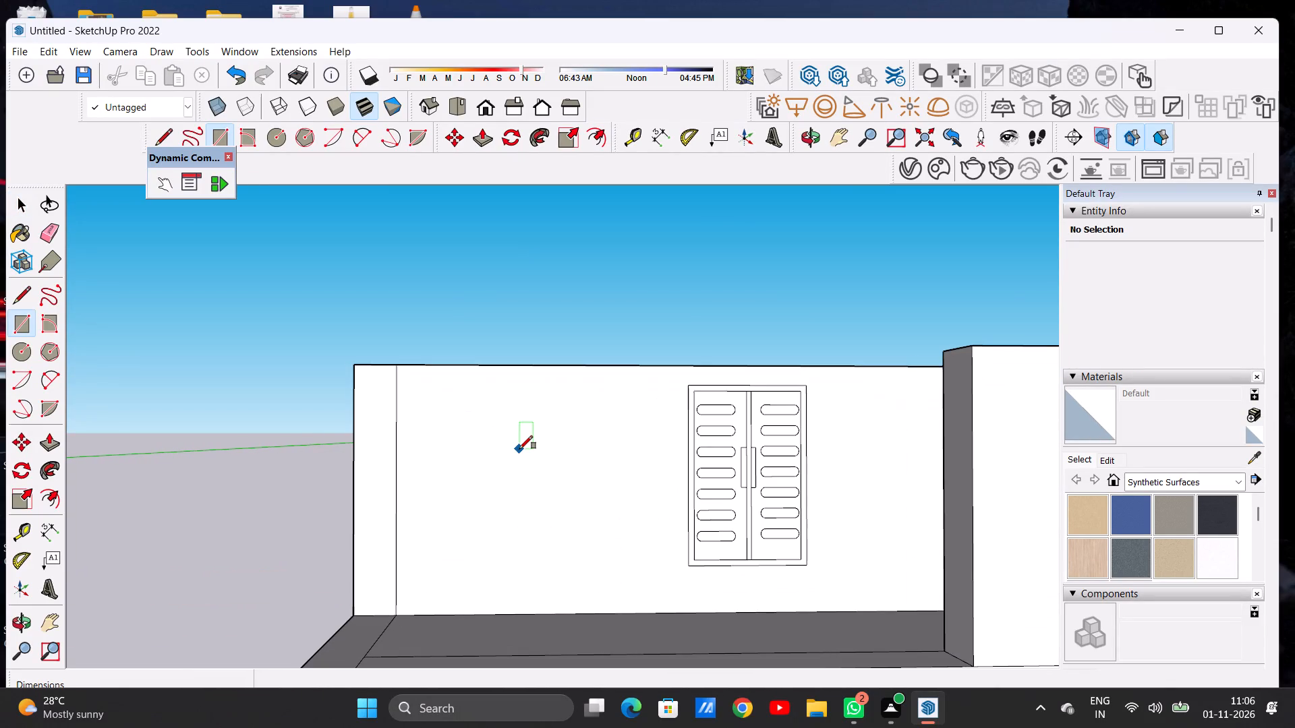
scroll(527, 452, up, 8)
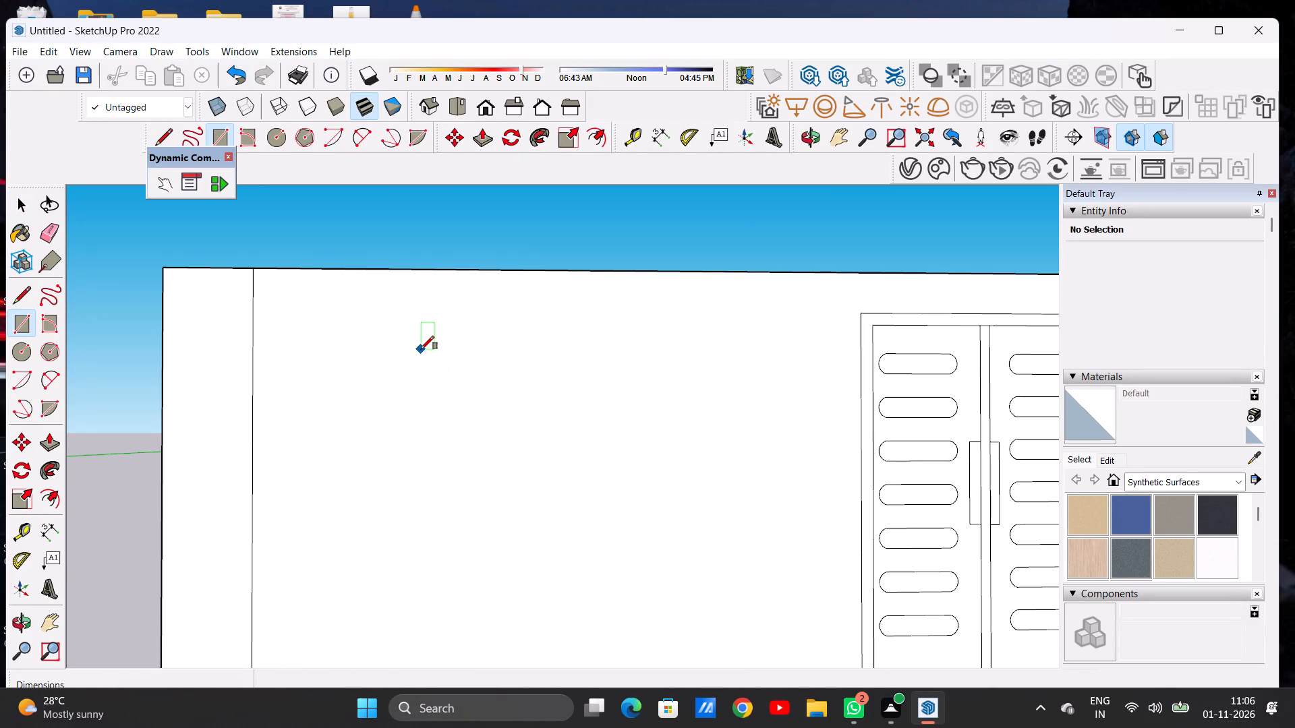
click(457, 354)
scroll(628, 341, down, 12)
scroll(651, 441, up, 4)
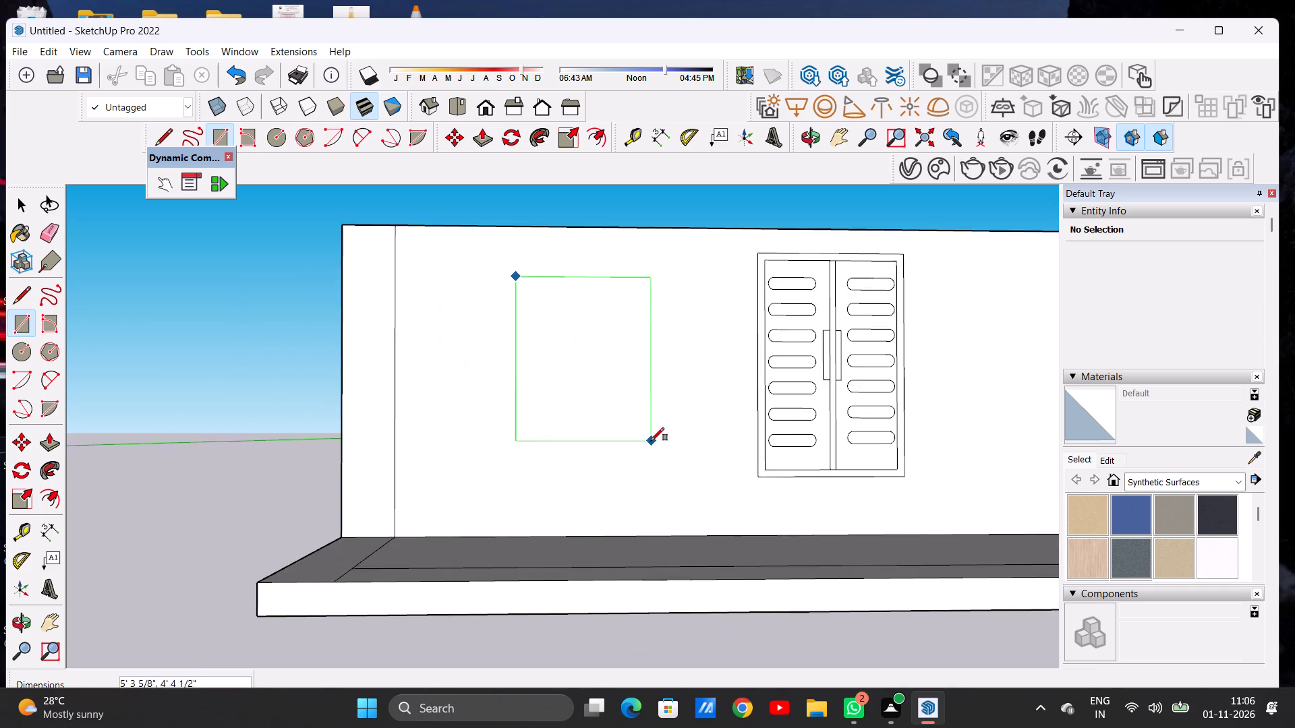
scroll(651, 441, up, 5)
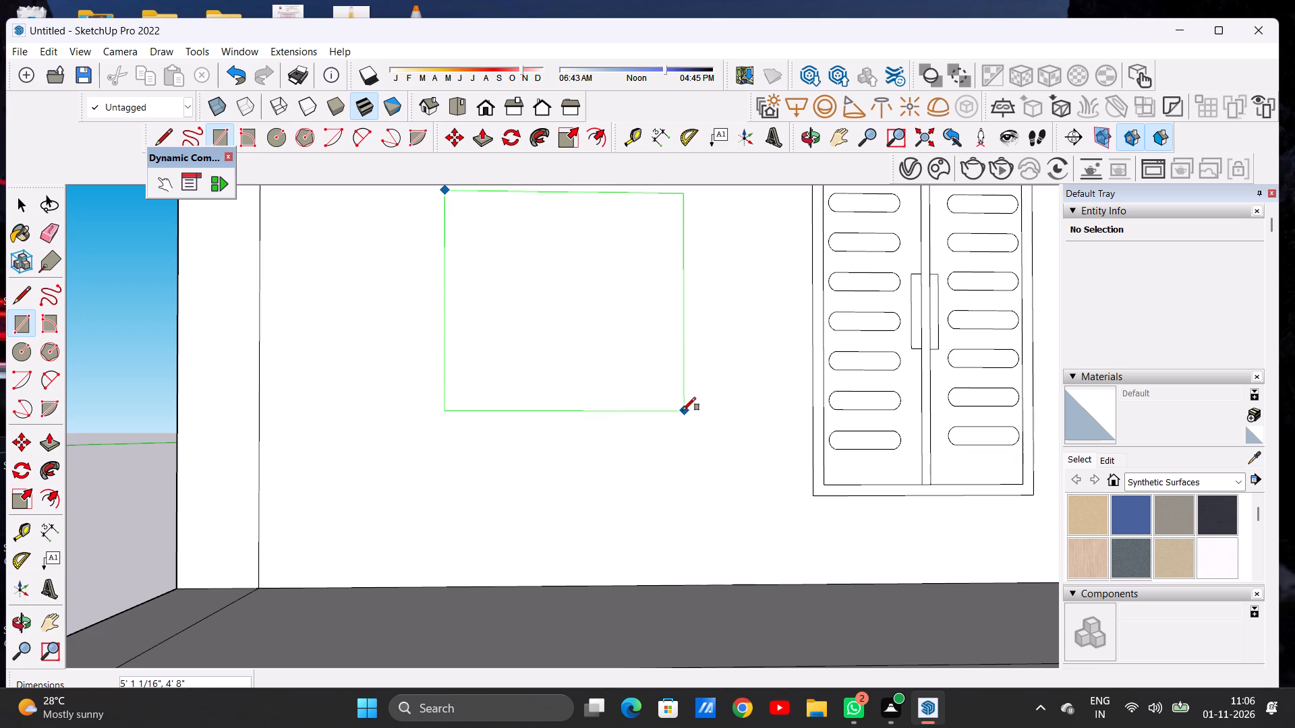
click(693, 411)
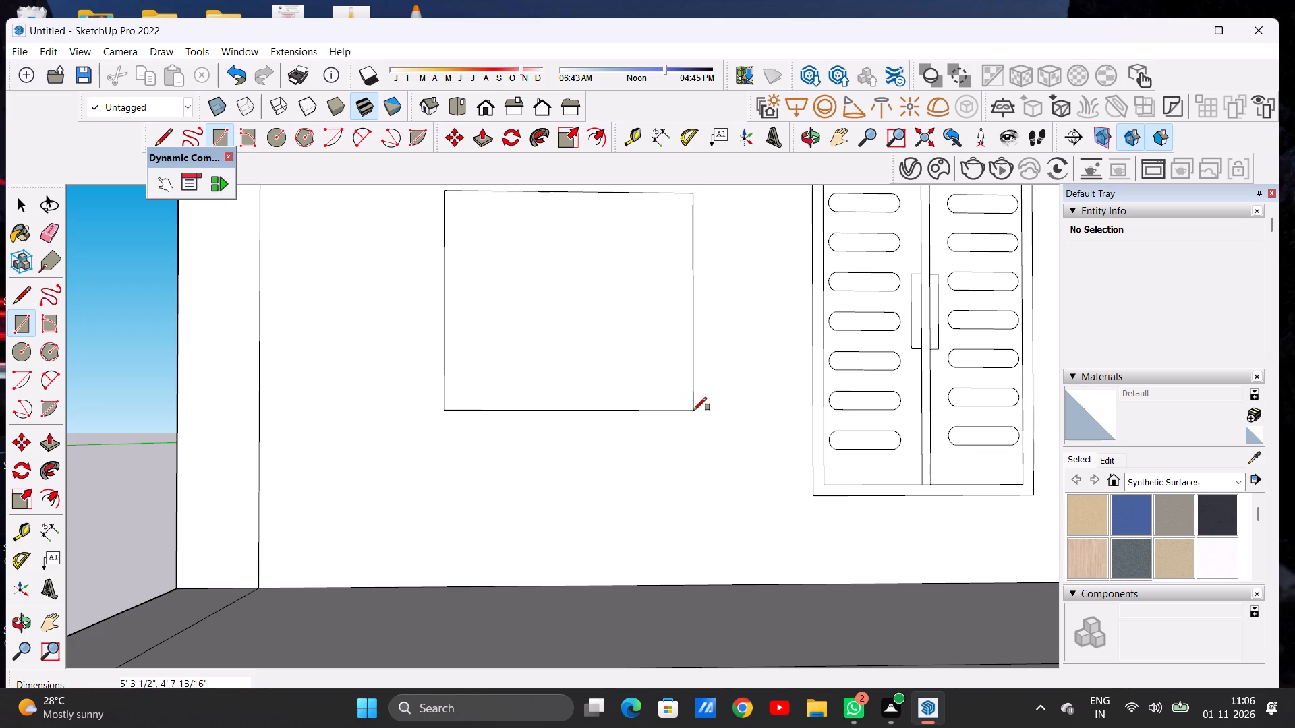
key(space)
scroll(595, 427, down, 7)
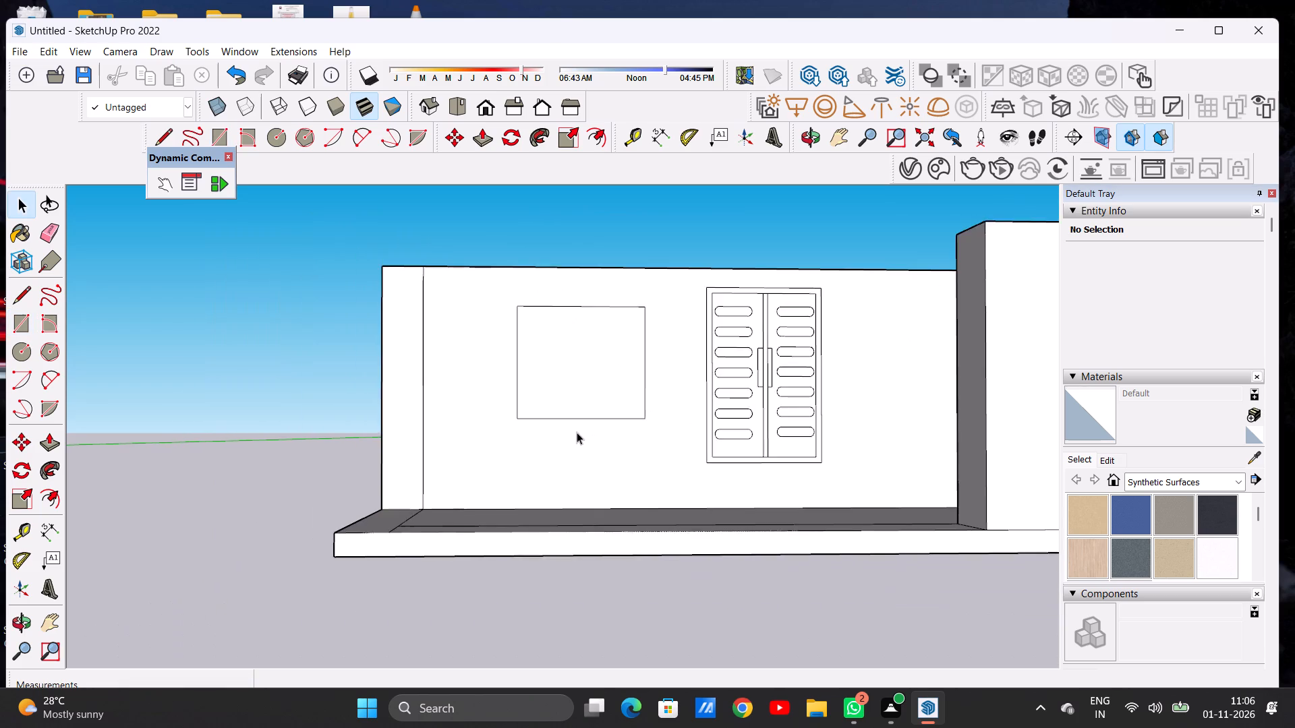
Move the window rectangle a few inches horizontally along the wall, away from the two-panel door.
scroll(575, 432, down, 2)
scroll(593, 404, up, 8)
double_click(593, 407)
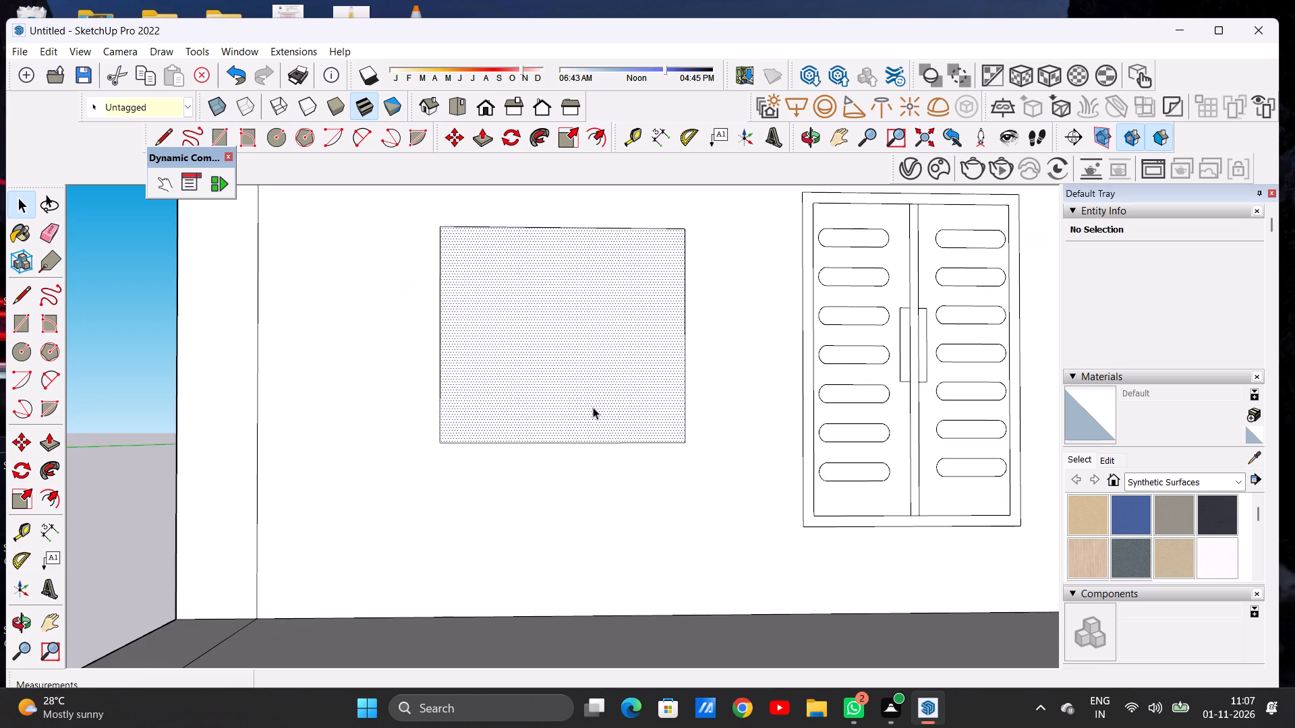
key(m)
click(441, 442)
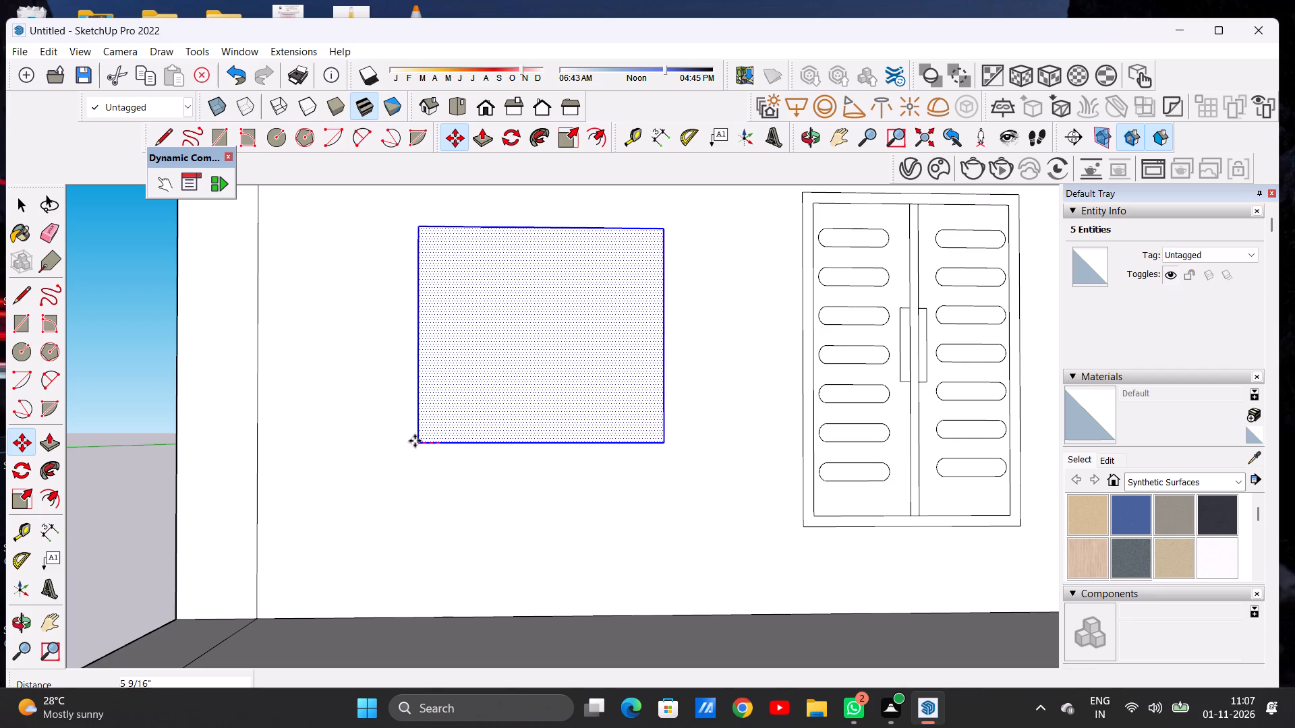
click(410, 441)
key(space)
scroll(500, 450, down, 7)
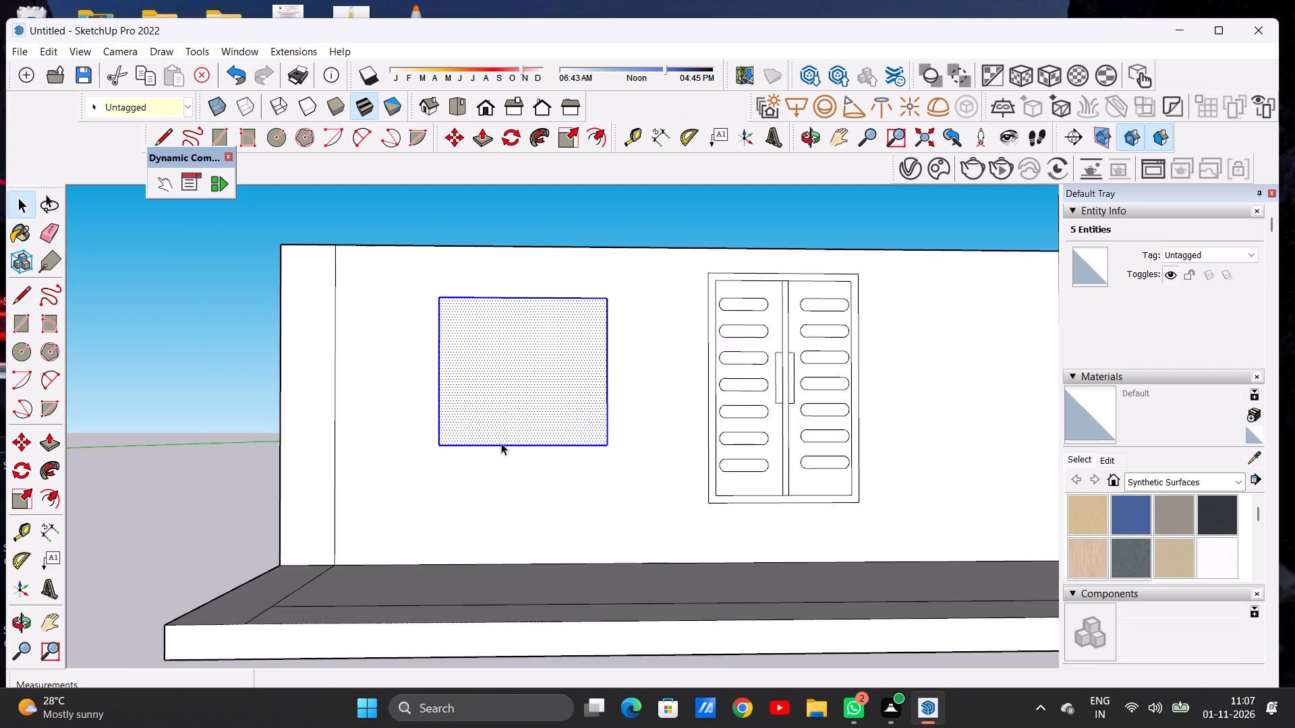
scroll(501, 443, down, 6)
click(606, 314)
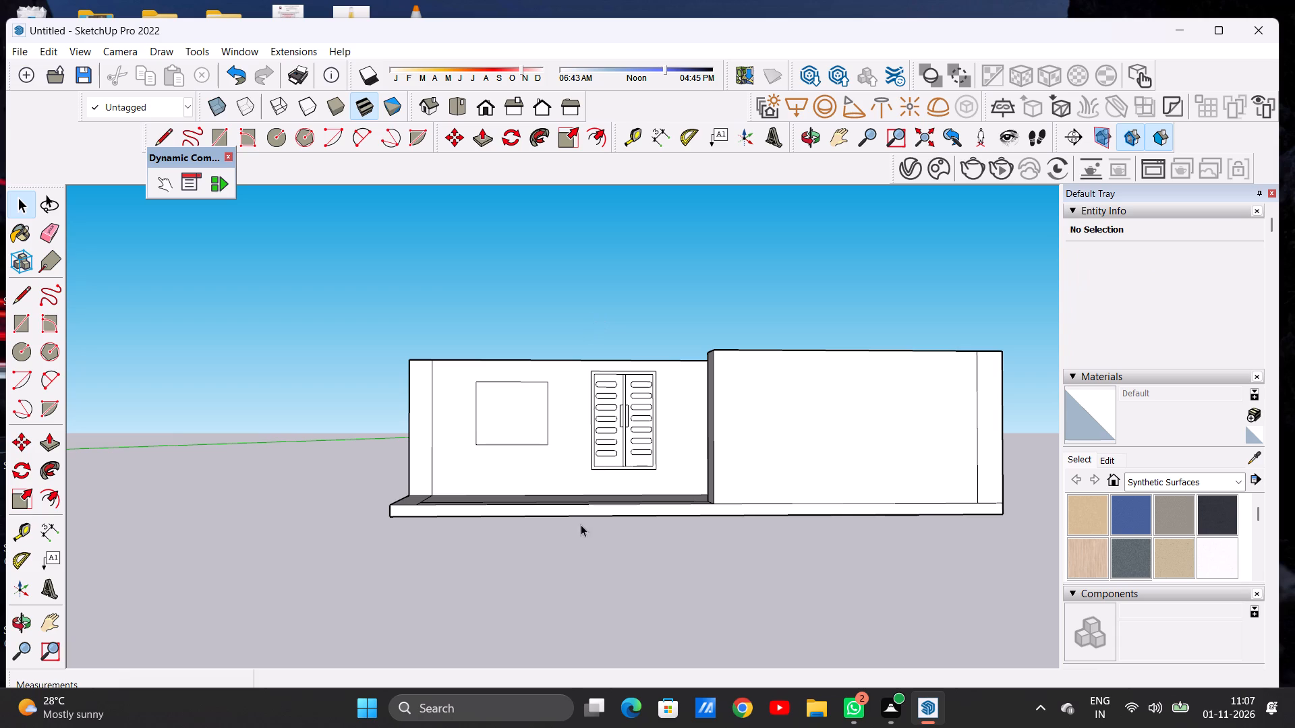
Offset the window rectangle's outline inward by about 4 5/8" to form an outer frame.
scroll(579, 526, down, 5)
scroll(561, 452, up, 1)
scroll(561, 452, down, 1)
scroll(548, 452, up, 3)
scroll(540, 421, down, 1)
scroll(540, 421, up, 4)
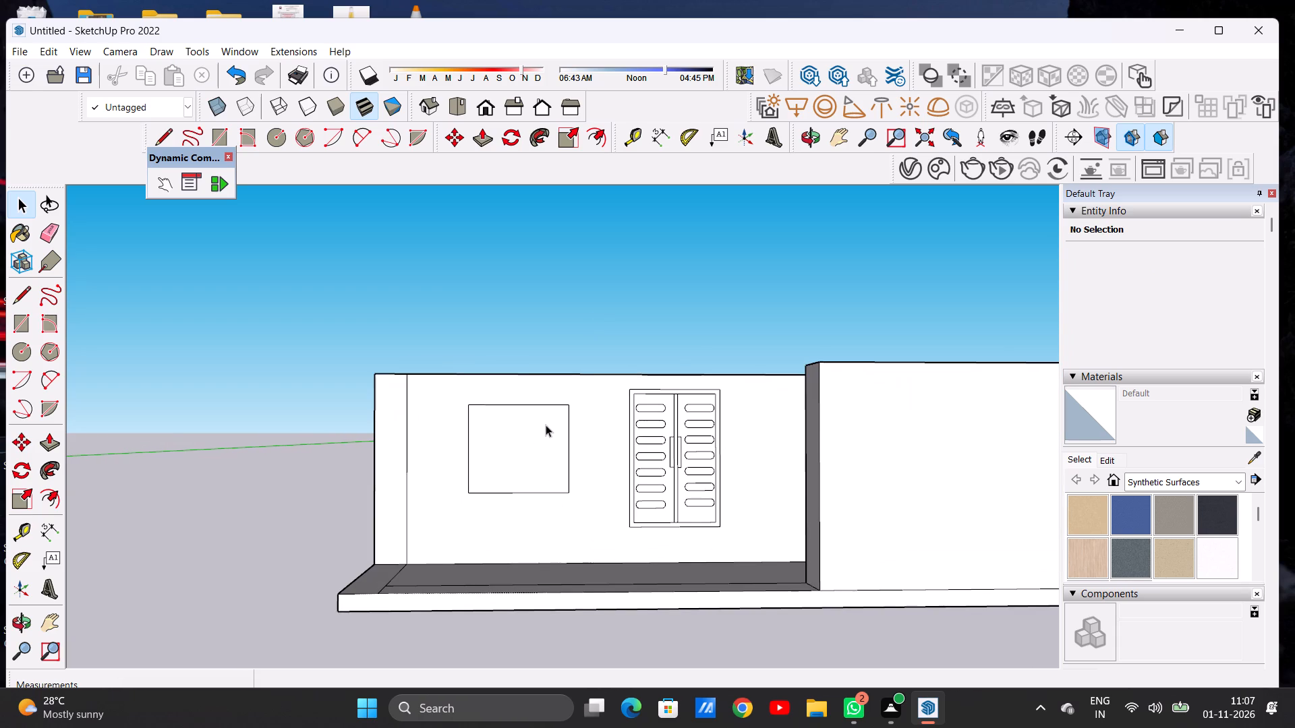
middle_click(539, 460)
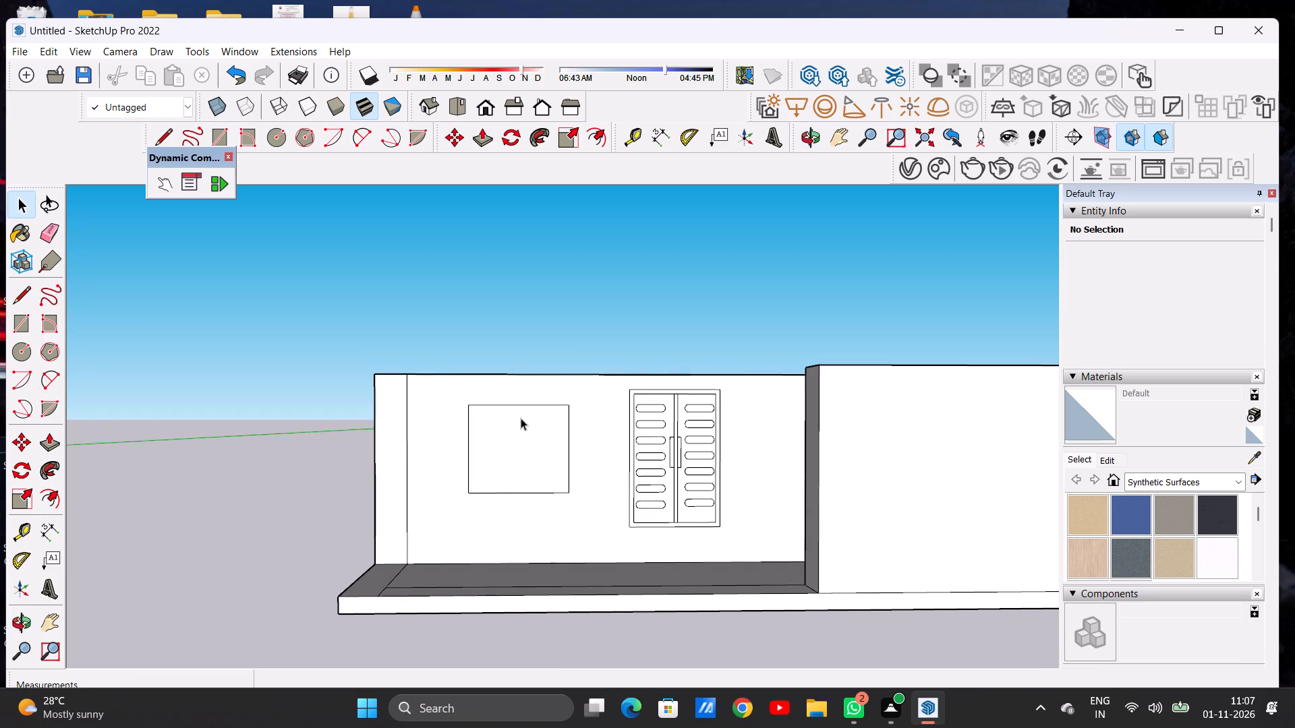
scroll(519, 418, up, 9)
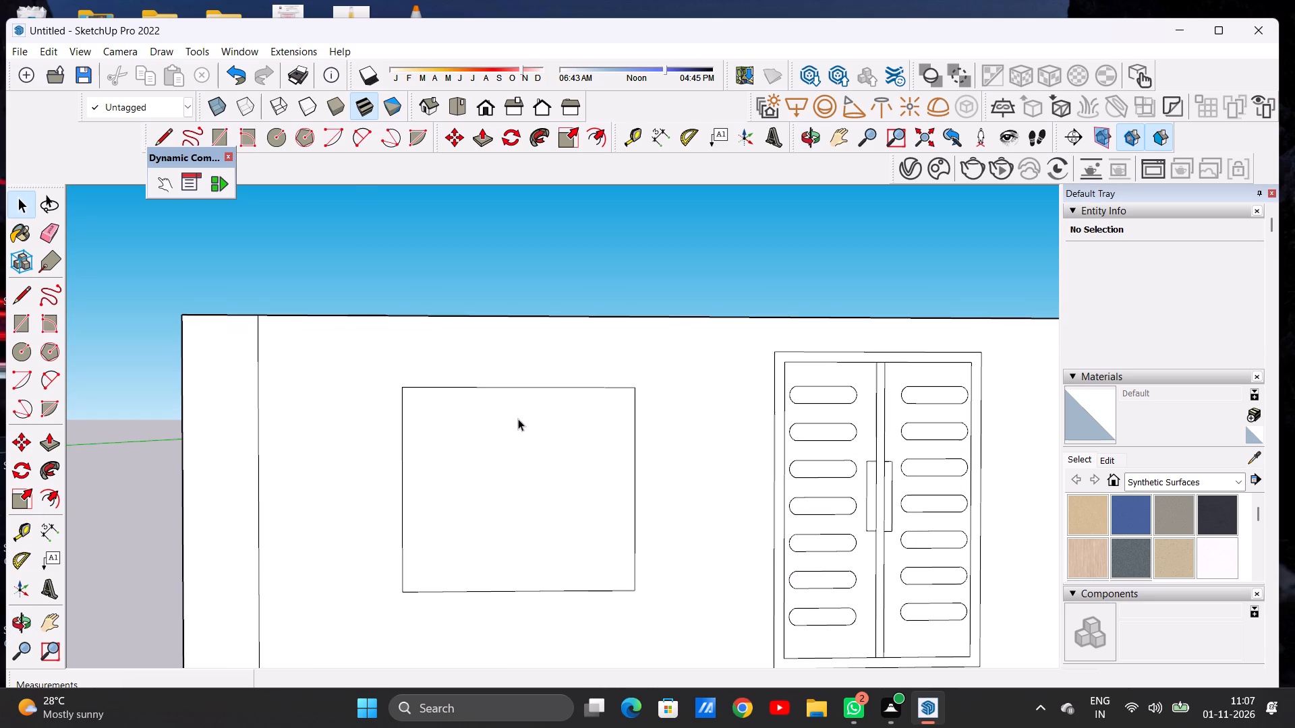
text(OF)
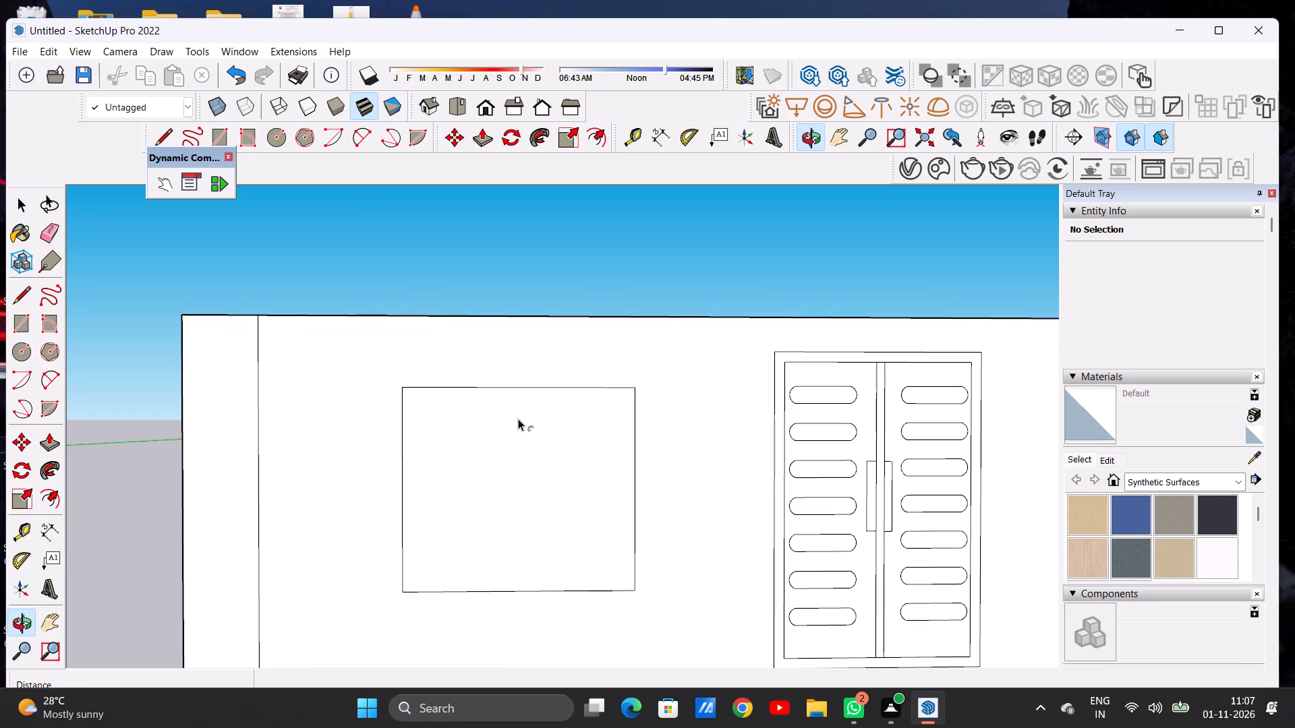
click(487, 417)
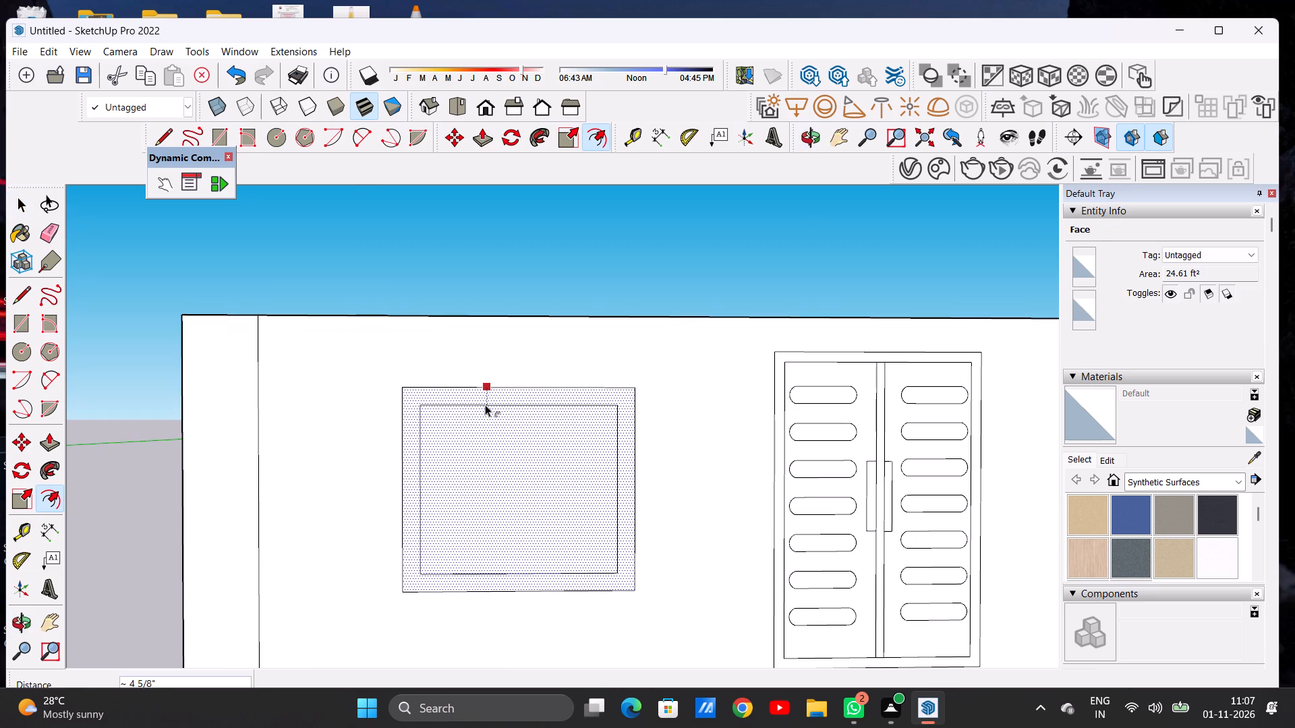
click(485, 404)
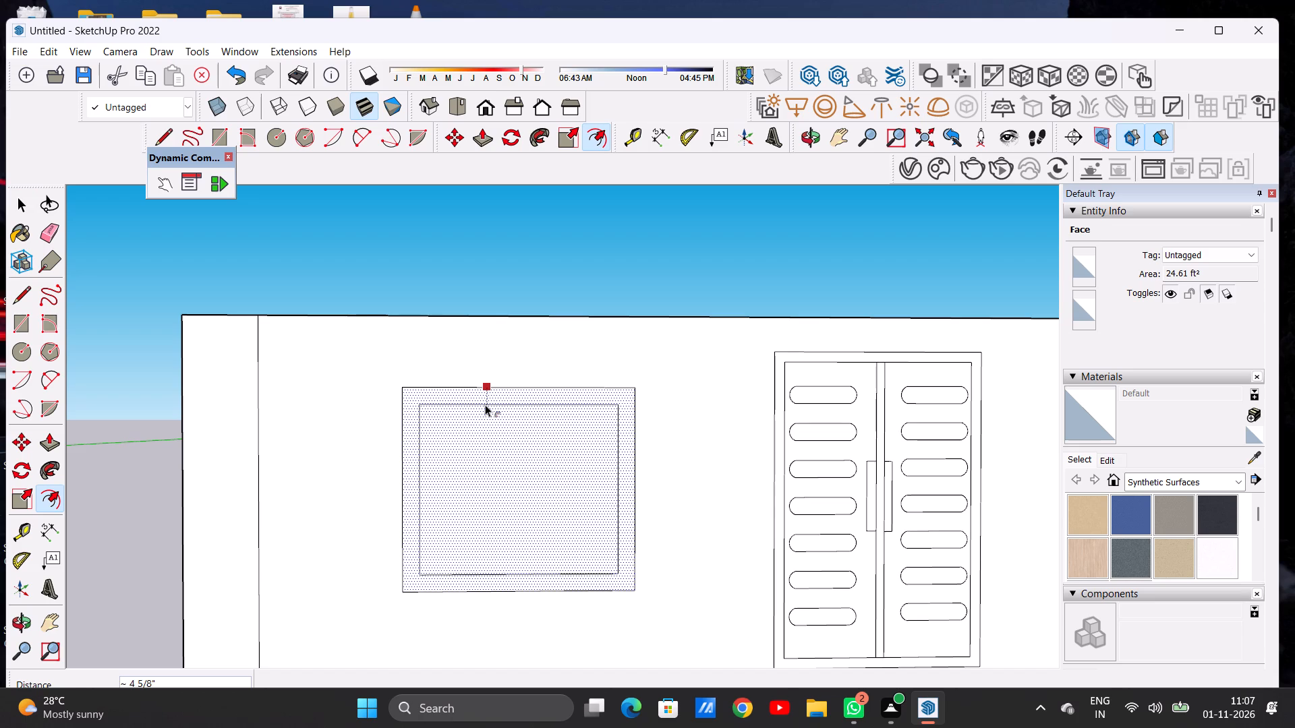
key(space)
Push the window's inner face about 7 7/16" into the wall to form a recess.
text(P)
middle_drag(496, 451, 464, 561)
middle_click(464, 561)
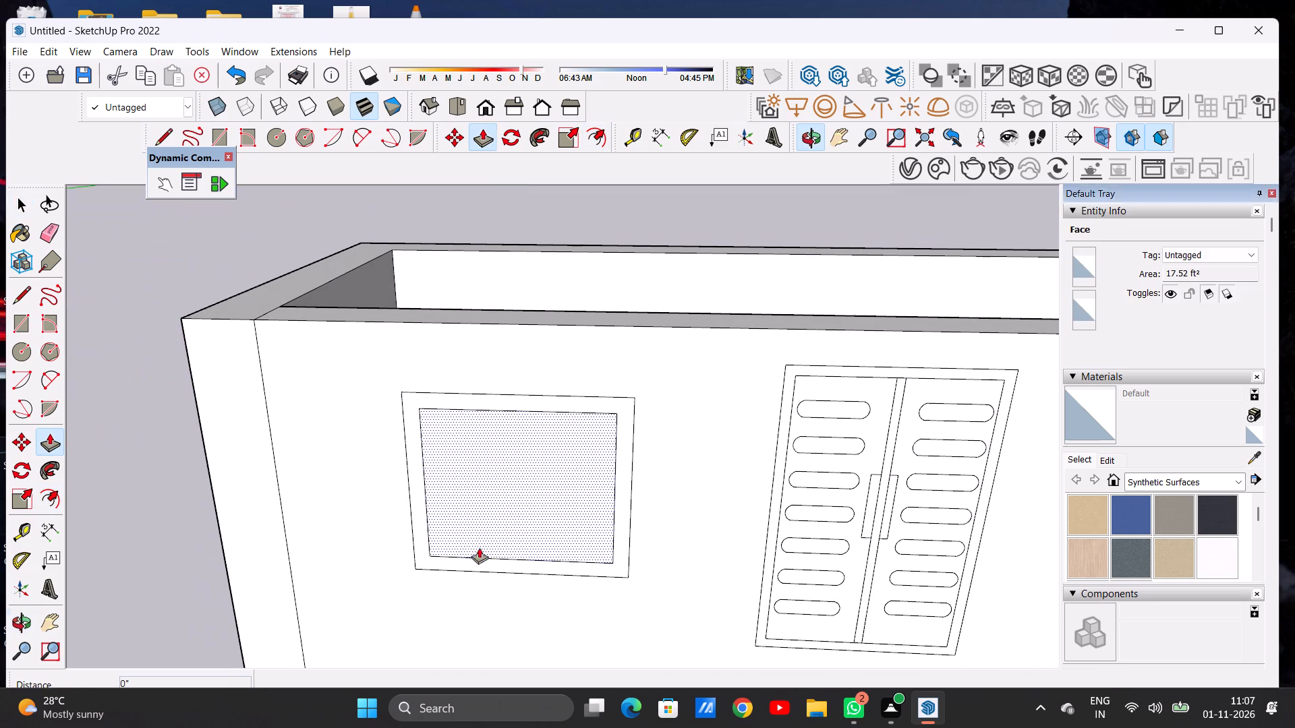
click(535, 448)
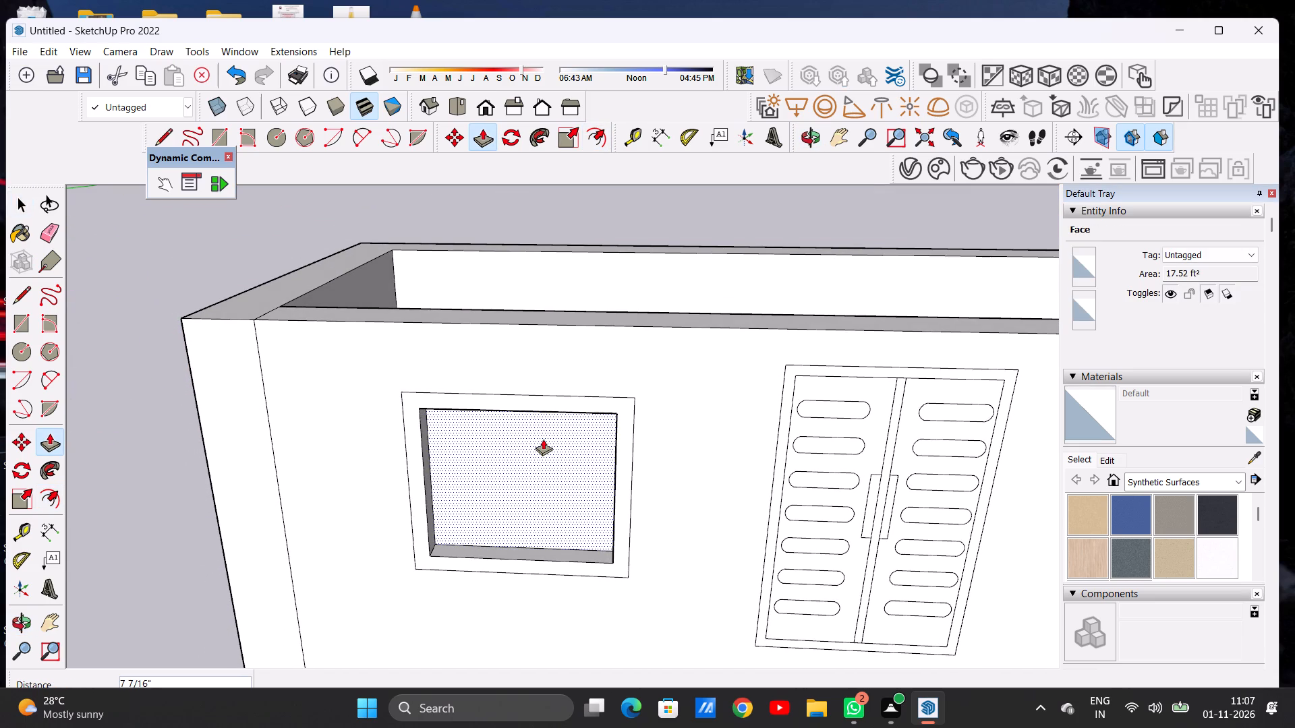
click(543, 439)
key(space)
Offset the recessed window face's outline inward by about 2 9/16" to form an inner frame.
scroll(544, 473, down, 7)
middle_drag(533, 512, 538, 470)
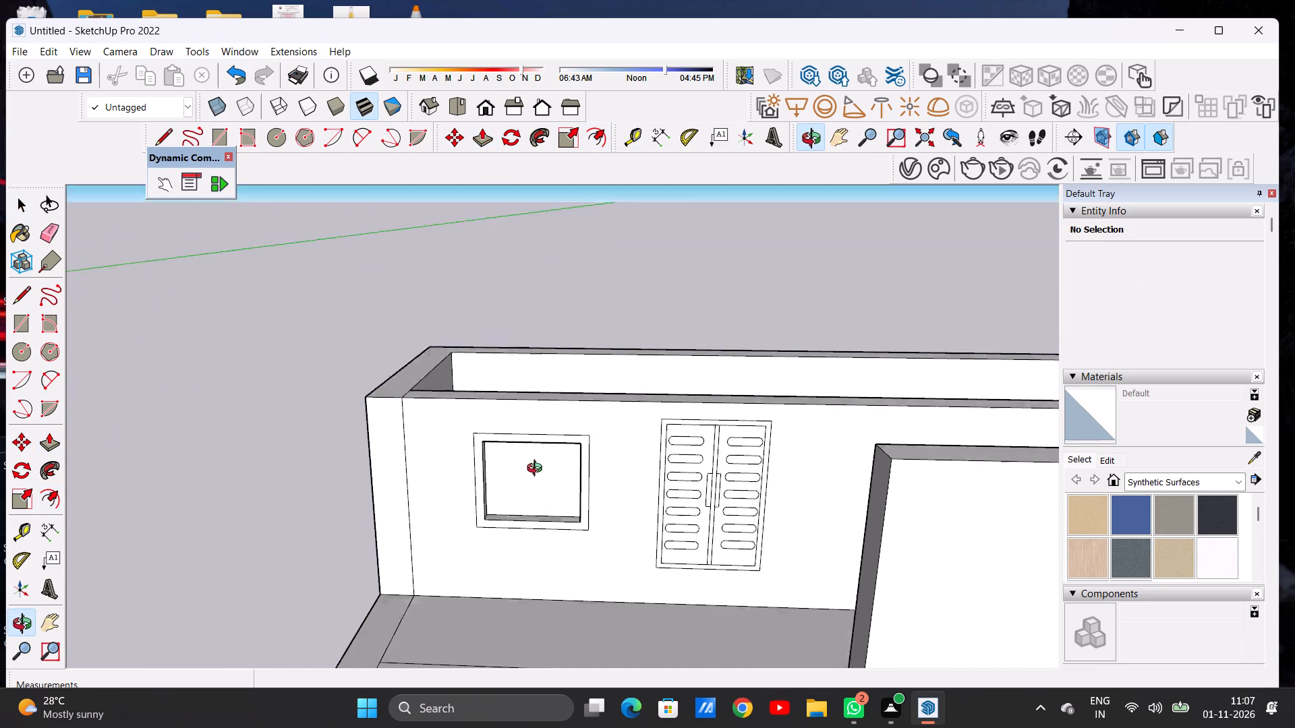
middle_drag(538, 470, 545, 444)
scroll(555, 519, up, 7)
scroll(555, 519, down, 1)
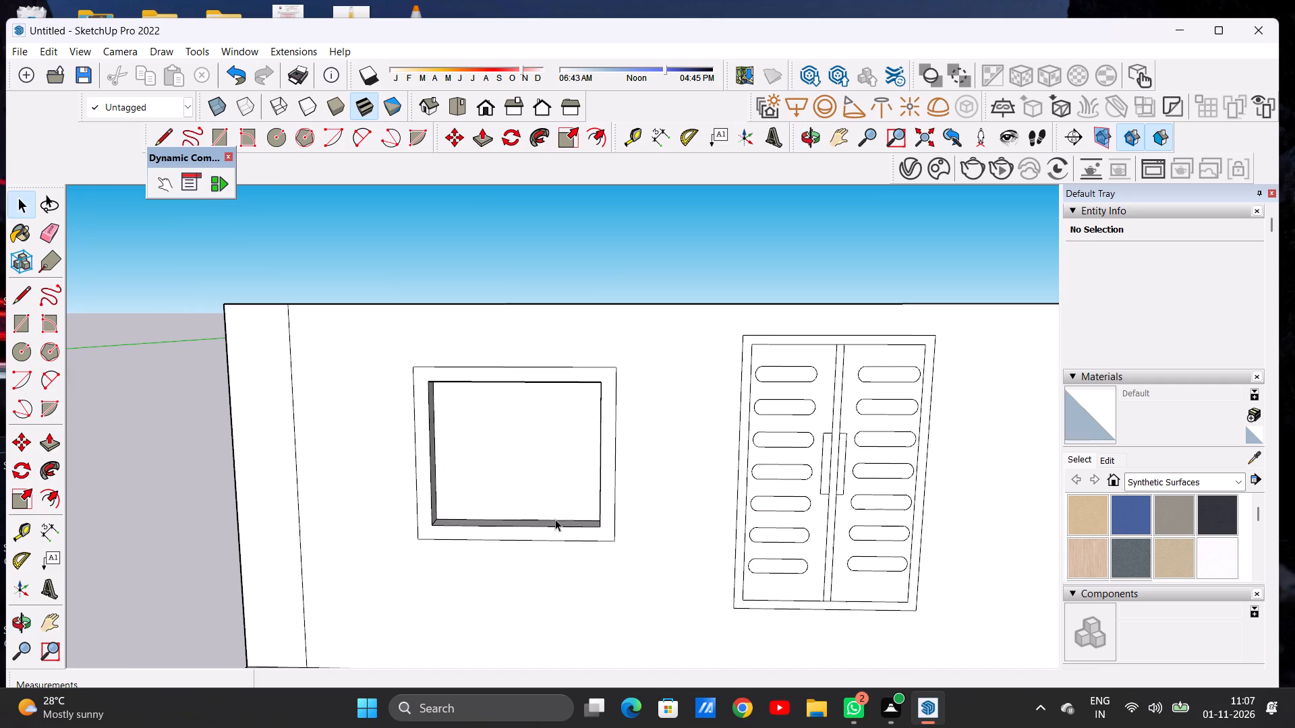
text(OF)
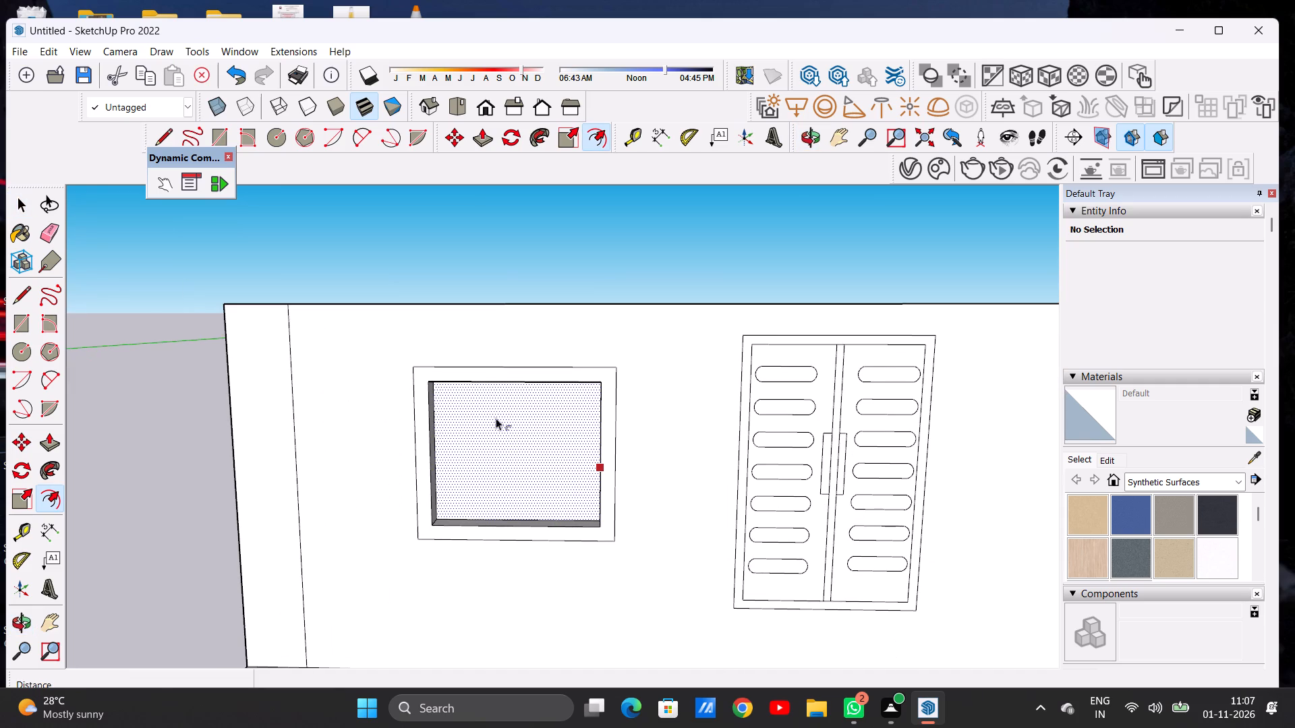
click(451, 385)
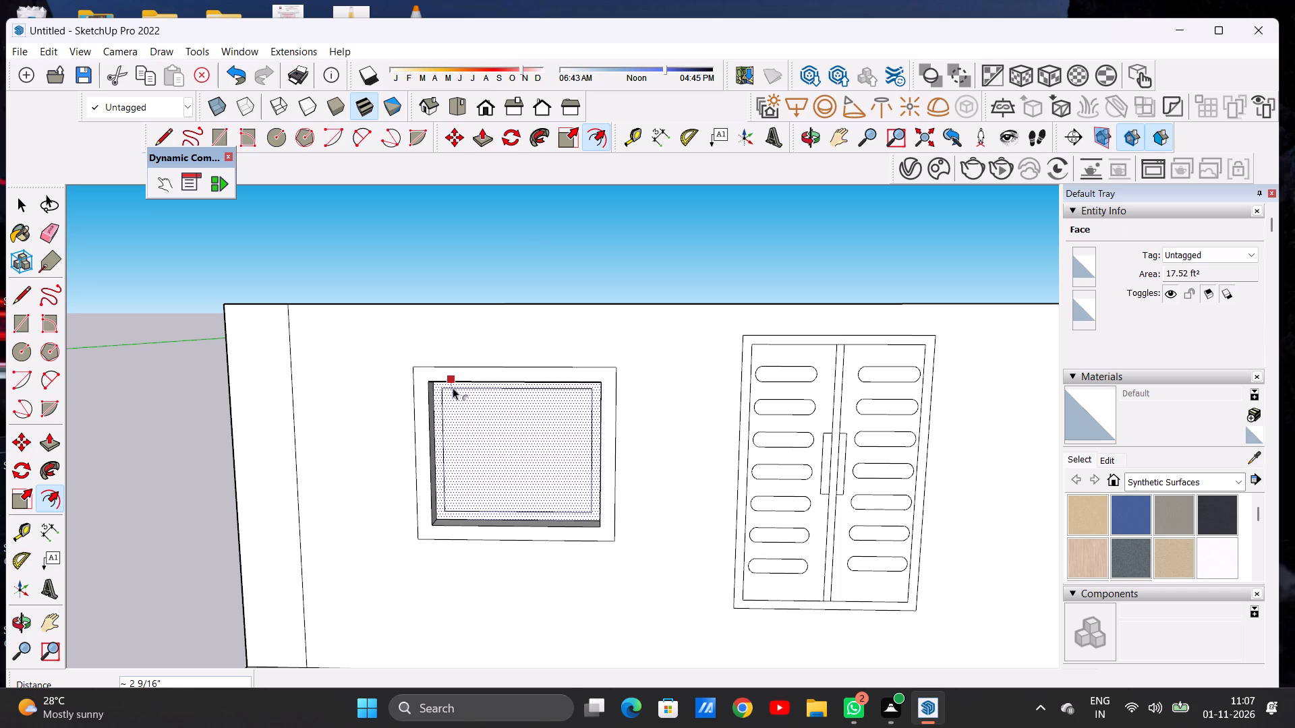
click(453, 388)
key(space)
Draw two closely spaced vertical lines, each about 3' 5 3/8" long, down the middle of the inner window frame as a mullion.
key(l)
scroll(528, 425, down, 8)
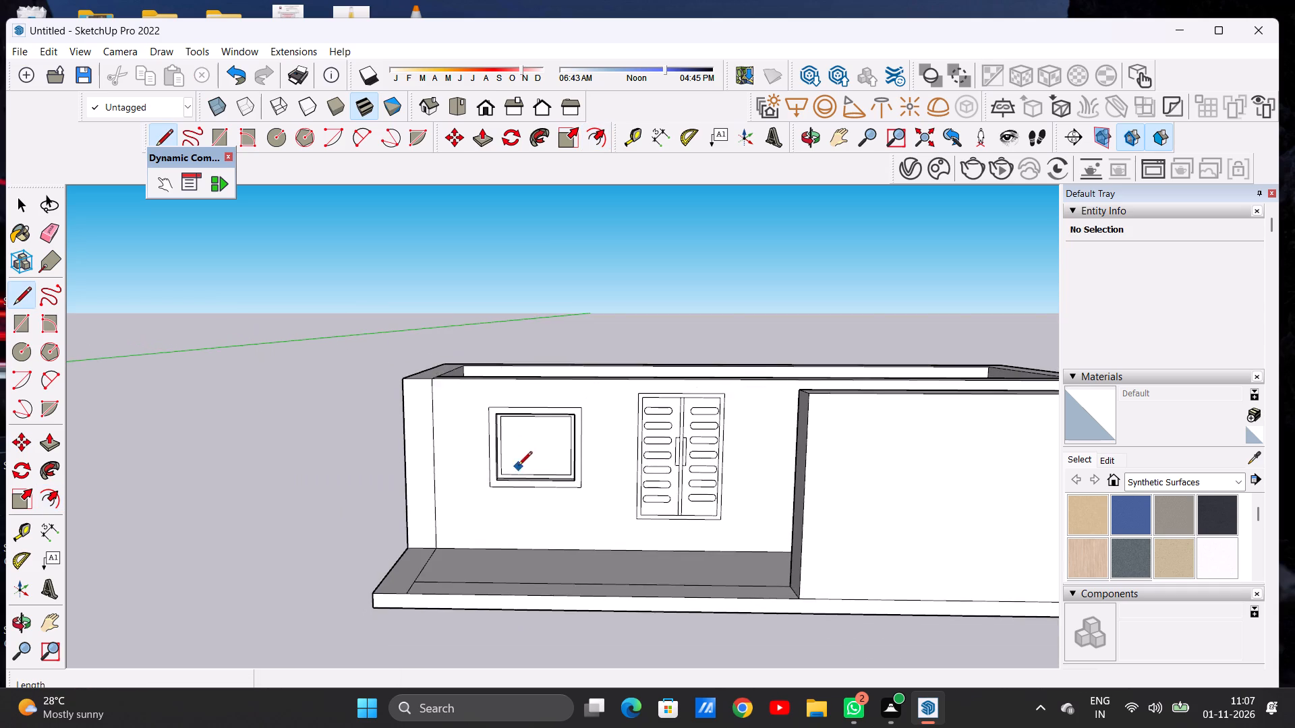
middle_drag(518, 455, 516, 425)
middle_click(516, 425)
scroll(527, 460, up, 13)
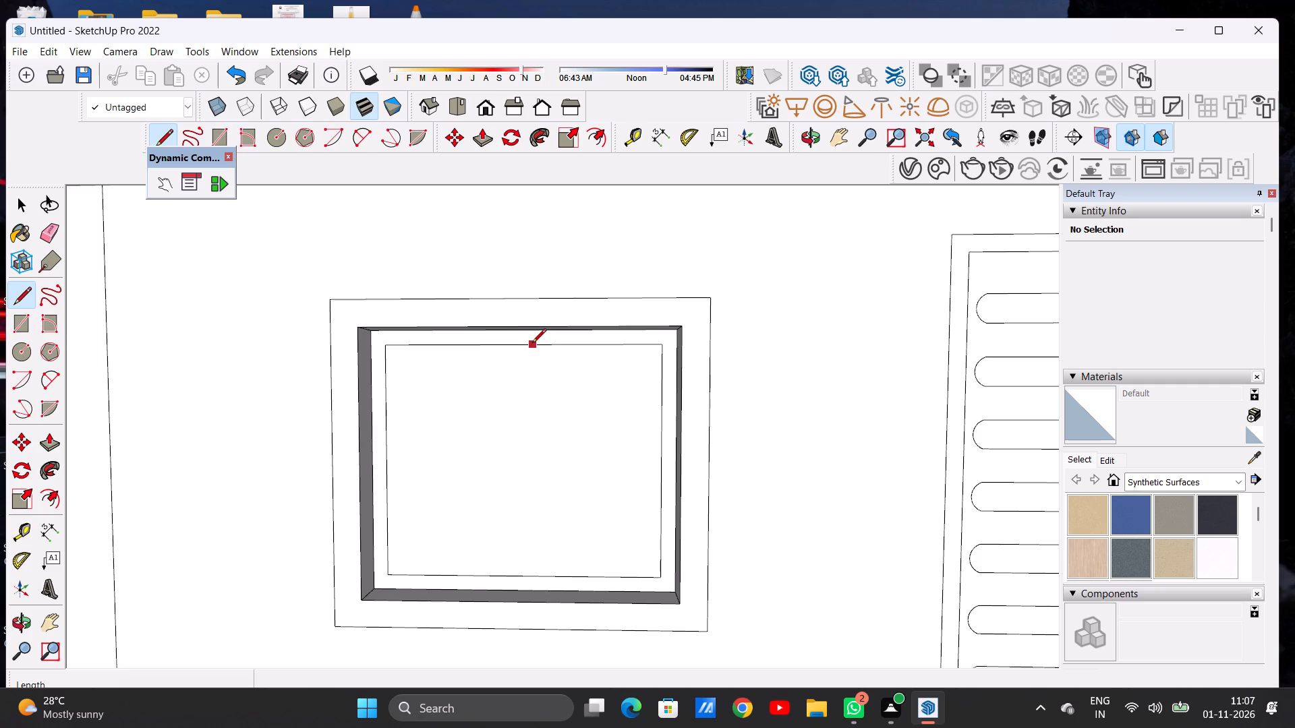
click(532, 344)
click(533, 575)
click(514, 348)
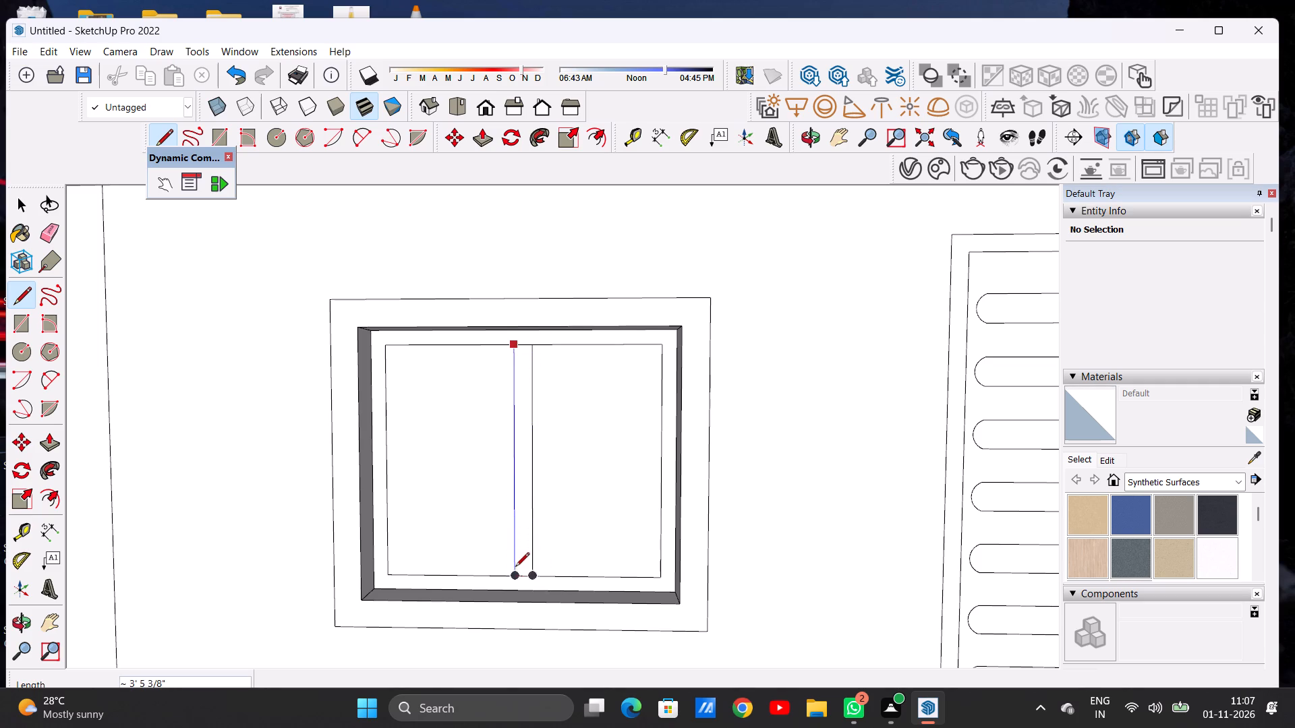
click(513, 577)
key(space)
Examine the divided window beside the two-panel door from several distances and angles.
scroll(508, 520, down, 15)
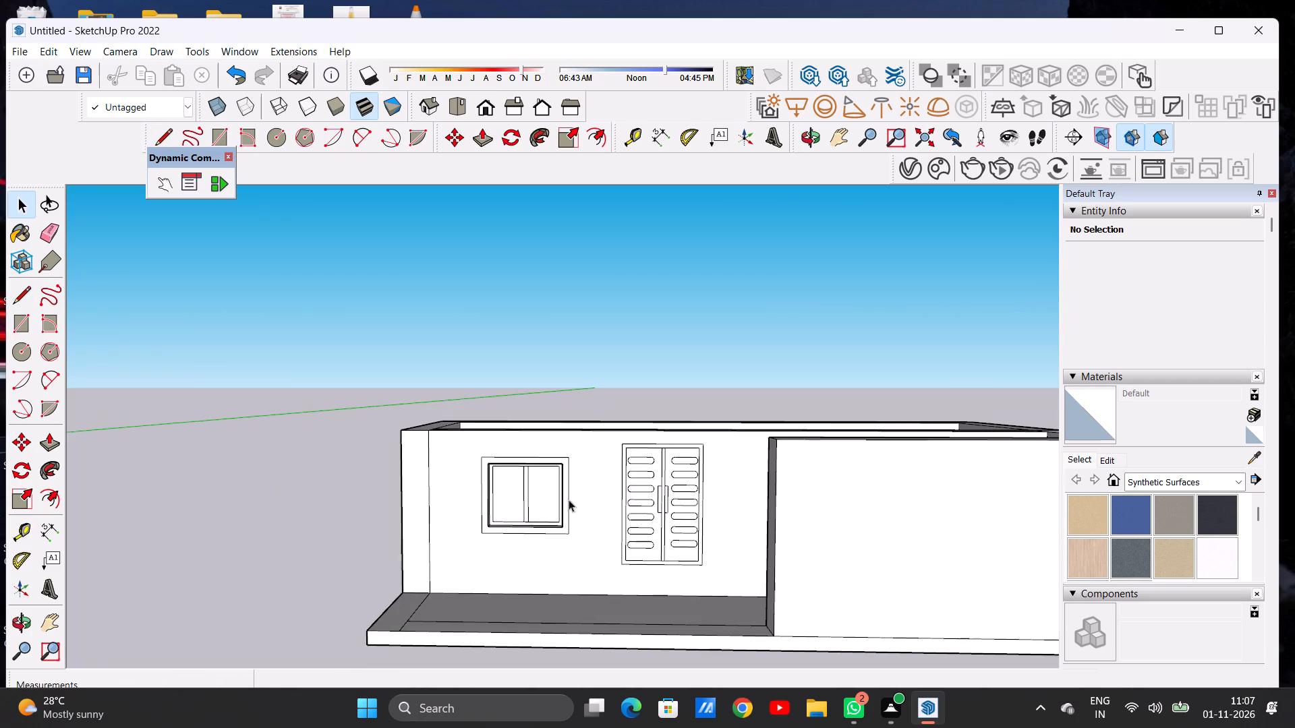
middle_drag(509, 499, 421, 475)
middle_drag(449, 479, 559, 491)
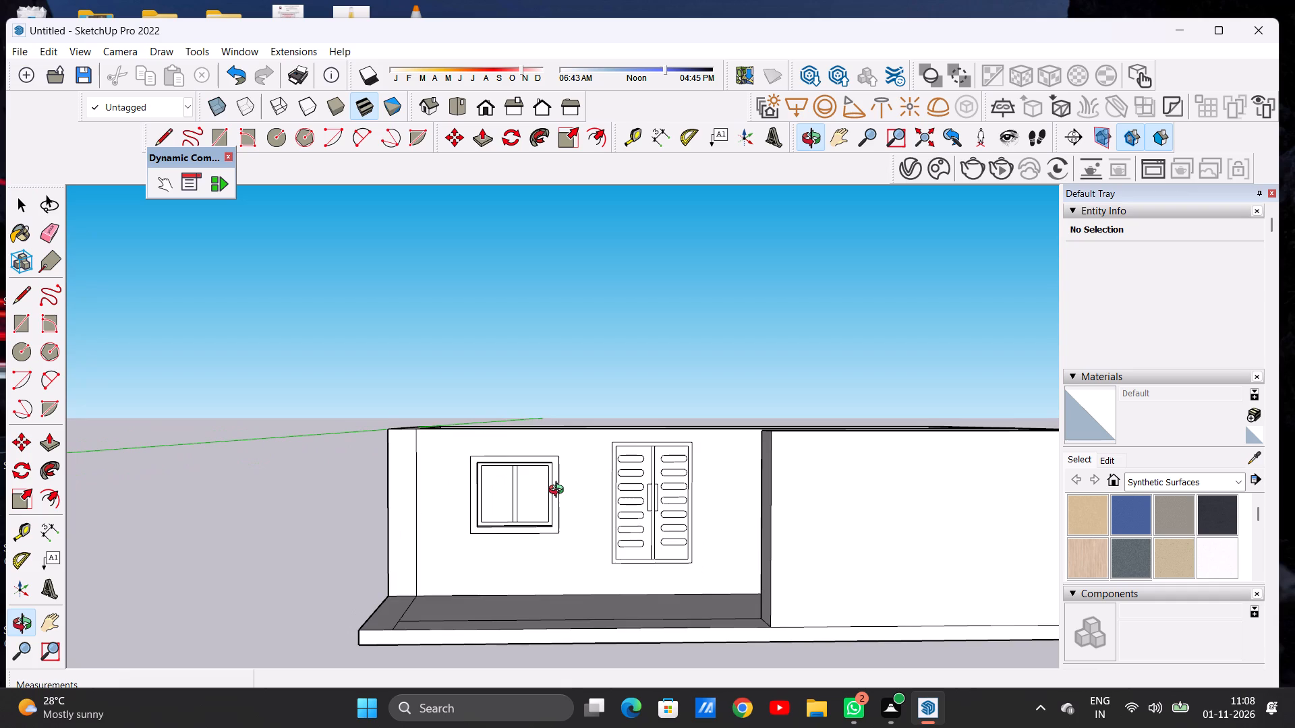
middle_drag(559, 491, 549, 493)
scroll(560, 458, up, 7)
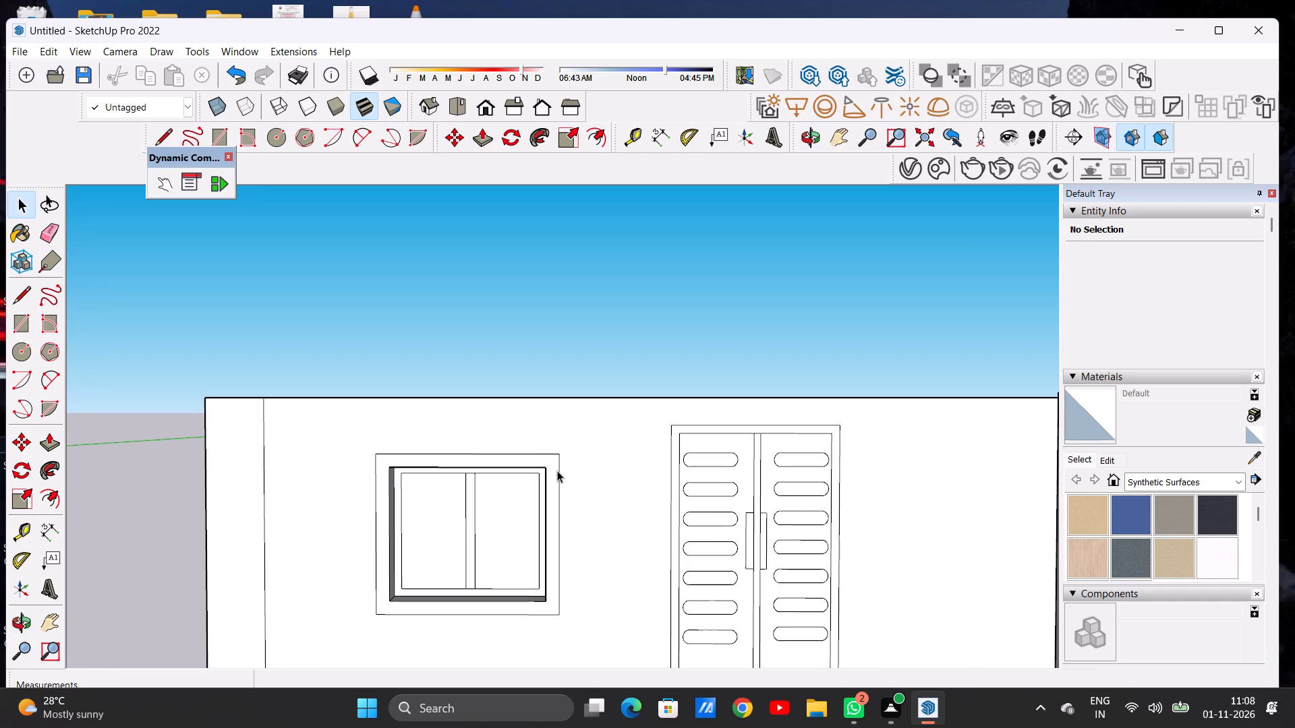
scroll(576, 466, down, 12)
scroll(576, 492, up, 5)
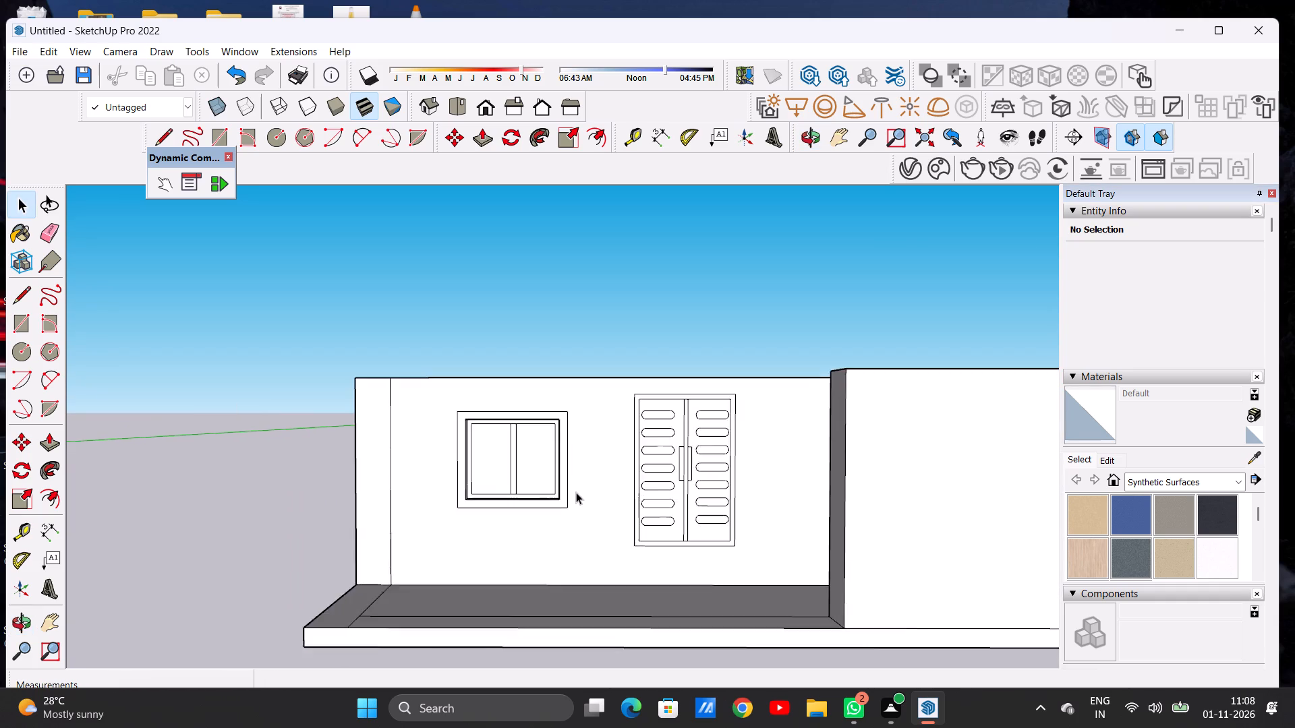
Draw two closely spaced horizontal lines about 3' 2 5/8" long between window frame and door frame, just below the window's top edge.
scroll(576, 492, up, 4)
key(l)
scroll(581, 488, up, 1)
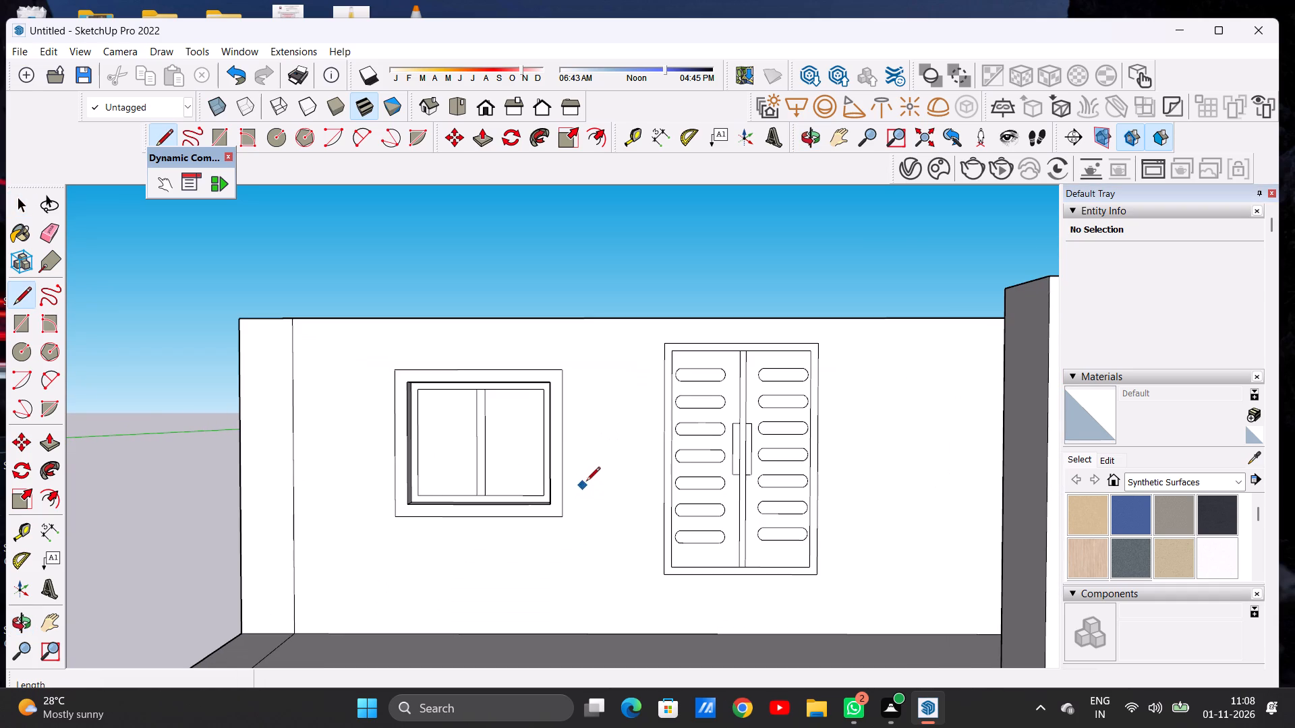
scroll(577, 402, up, 4)
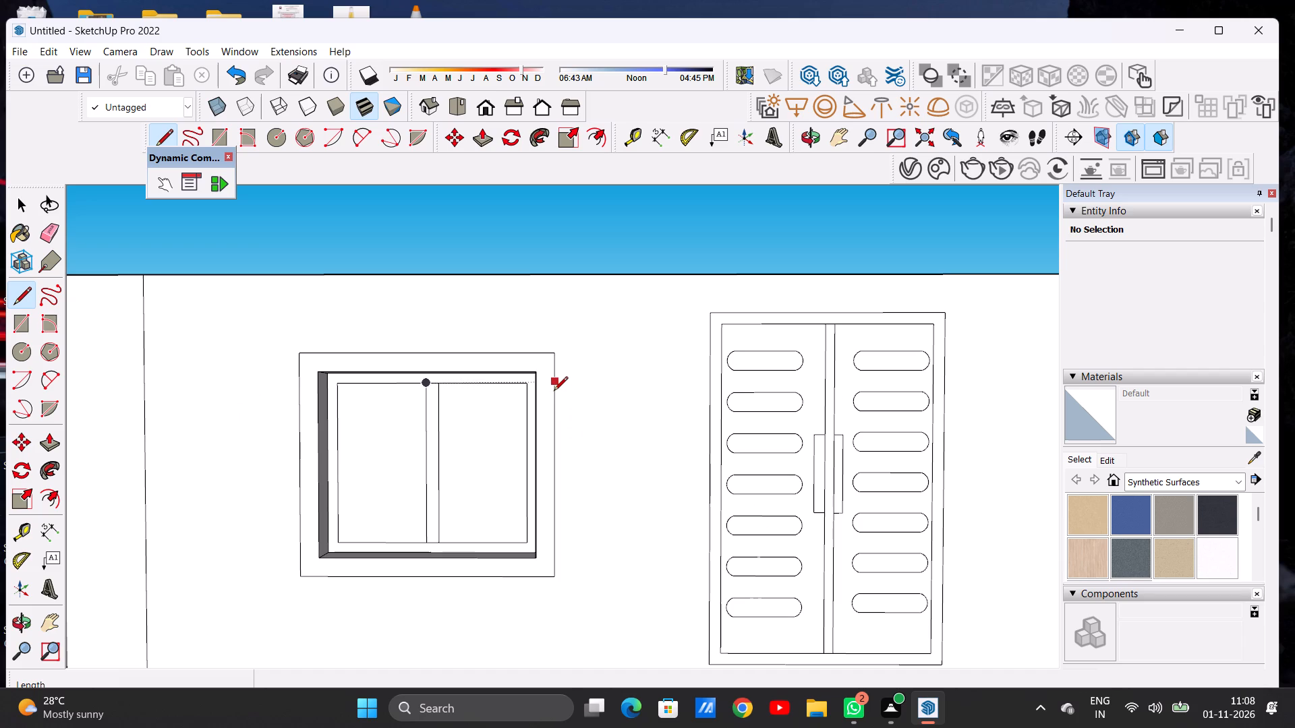
click(556, 388)
click(712, 384)
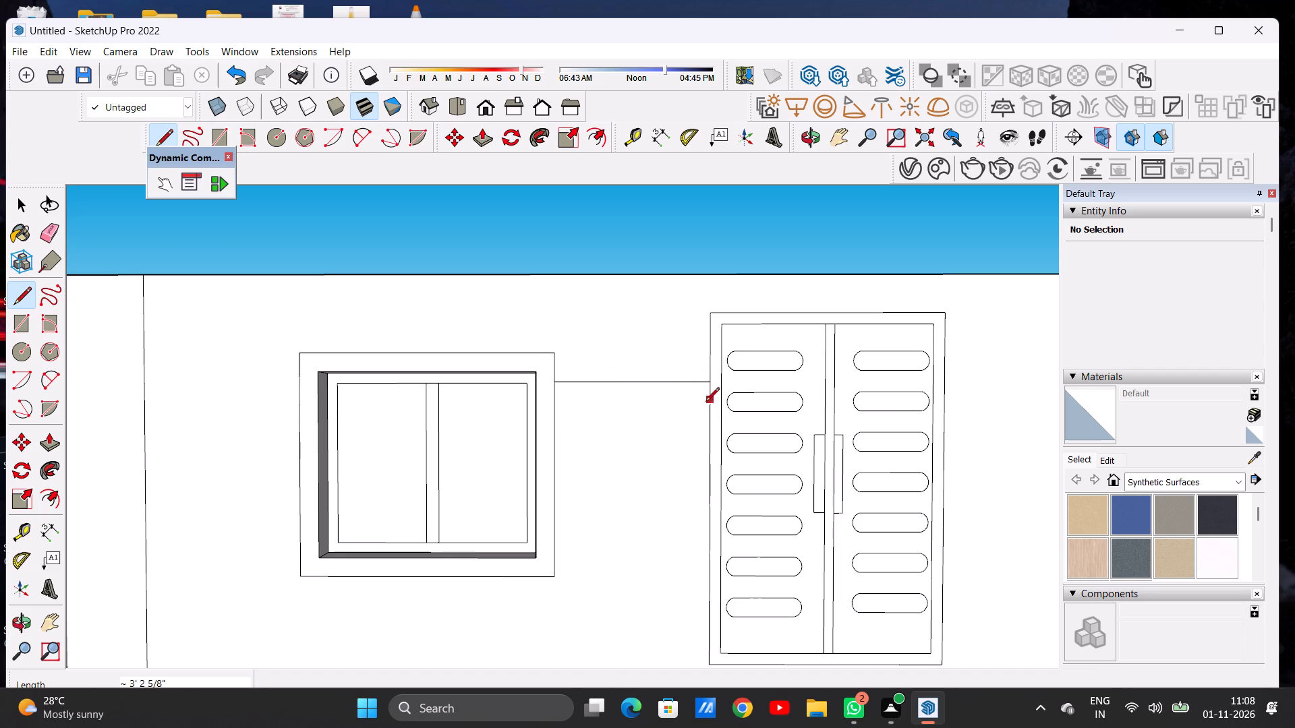
scroll(705, 402, up, 2)
scroll(705, 402, down, 1)
scroll(705, 402, up, 2)
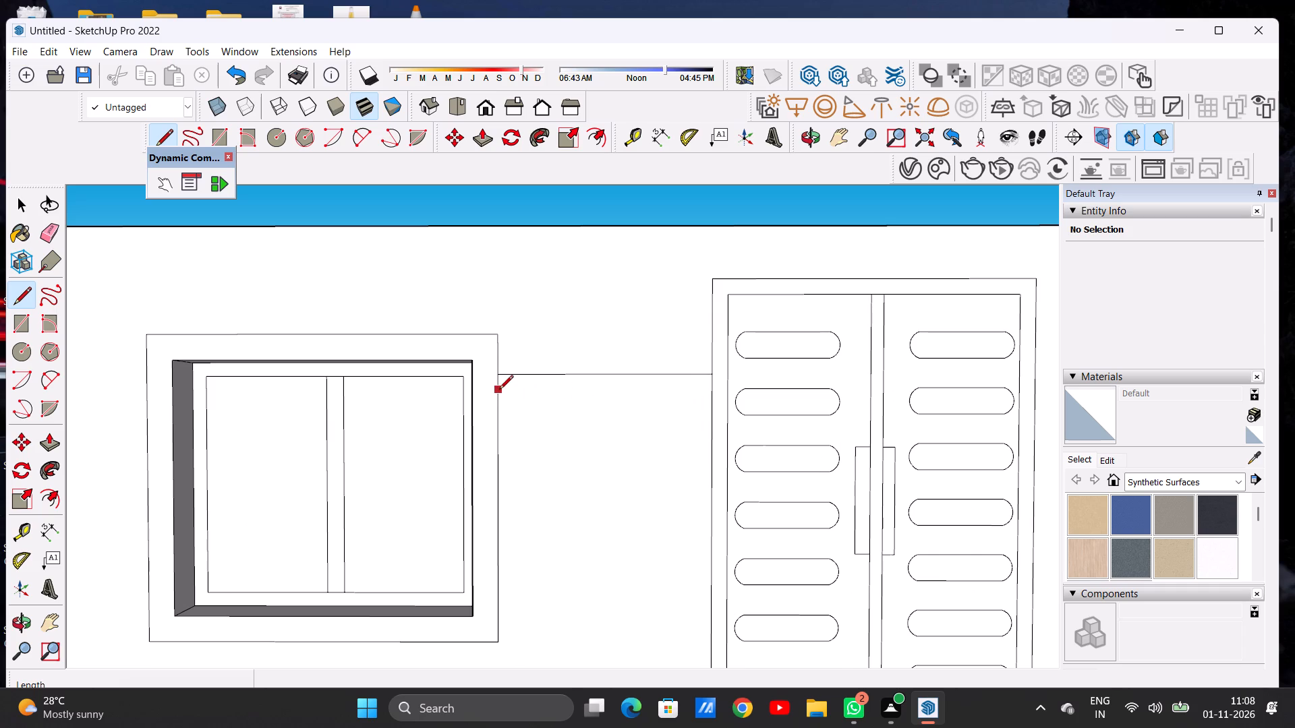
click(499, 390)
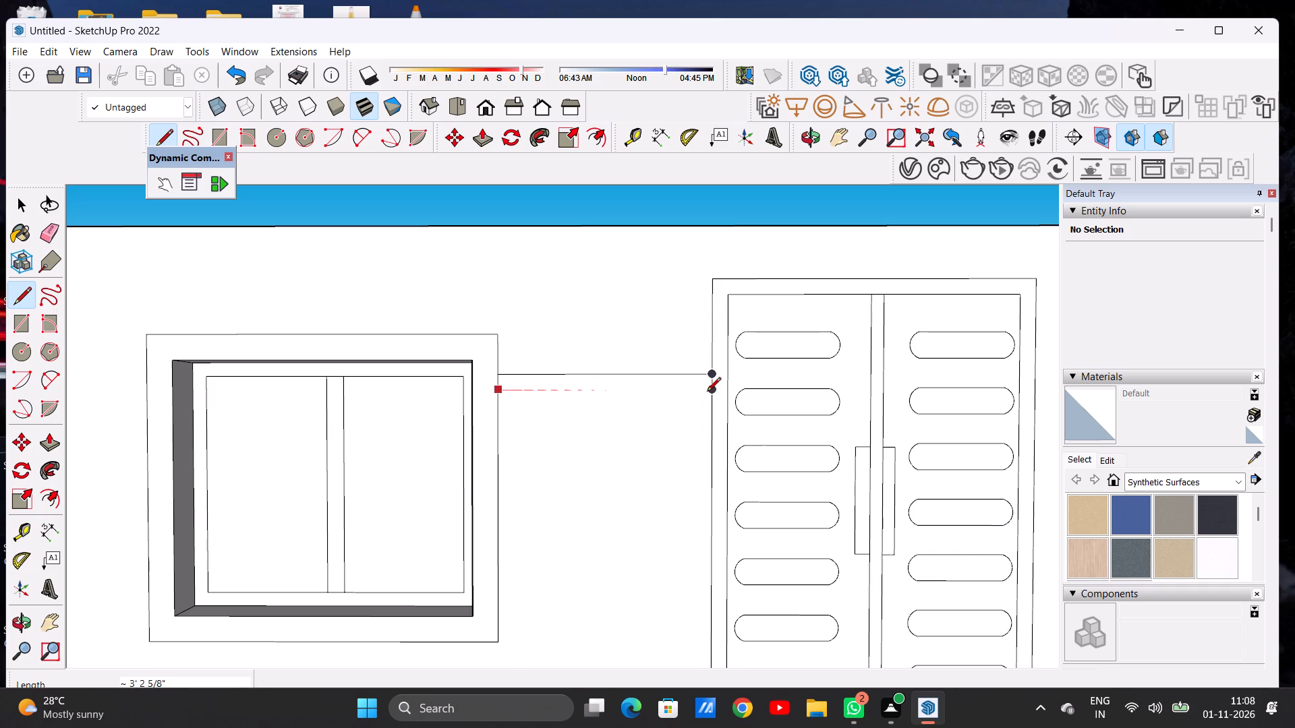
click(707, 392)
Draw a second pair of closely spaced horizontal lines, about 3' 2 5/8" long, joining window and door frames around the window's mid-height.
scroll(494, 386, down, 7)
scroll(555, 430, up, 4)
scroll(556, 434, down, 1)
scroll(560, 437, up, 1)
scroll(560, 437, down, 1)
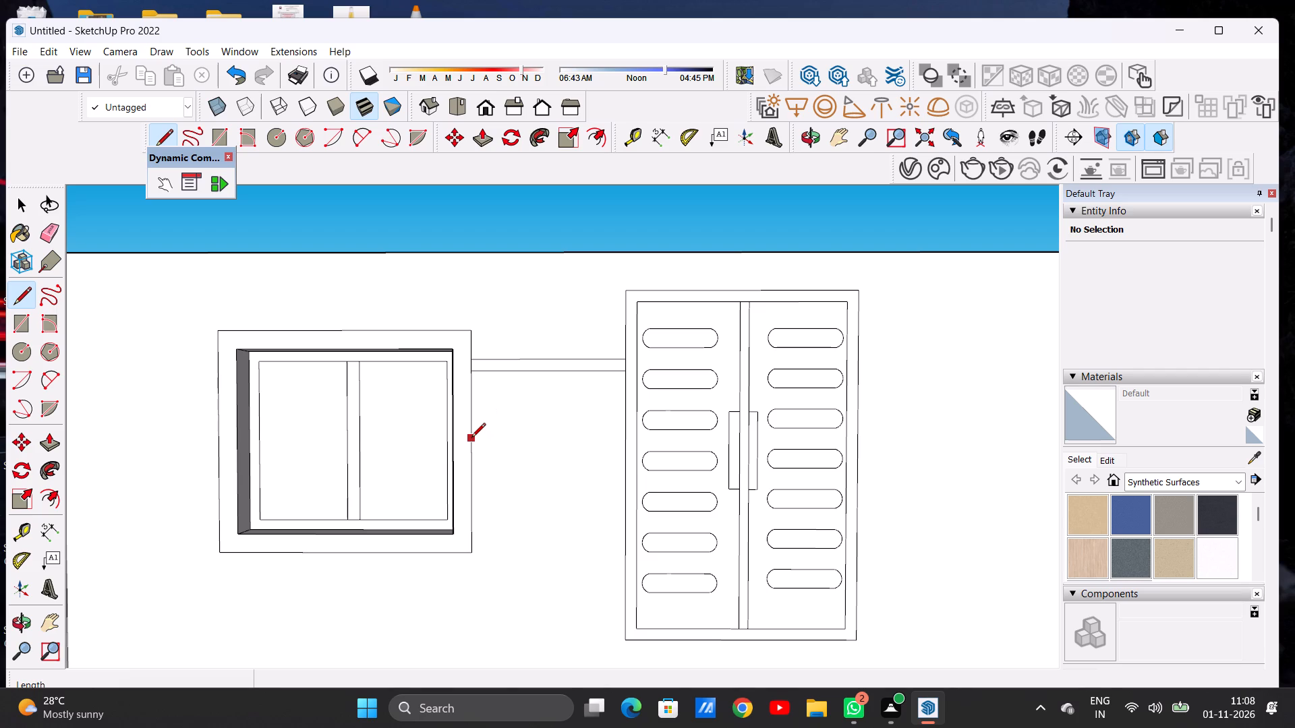
click(470, 446)
click(621, 449)
scroll(618, 473, up, 5)
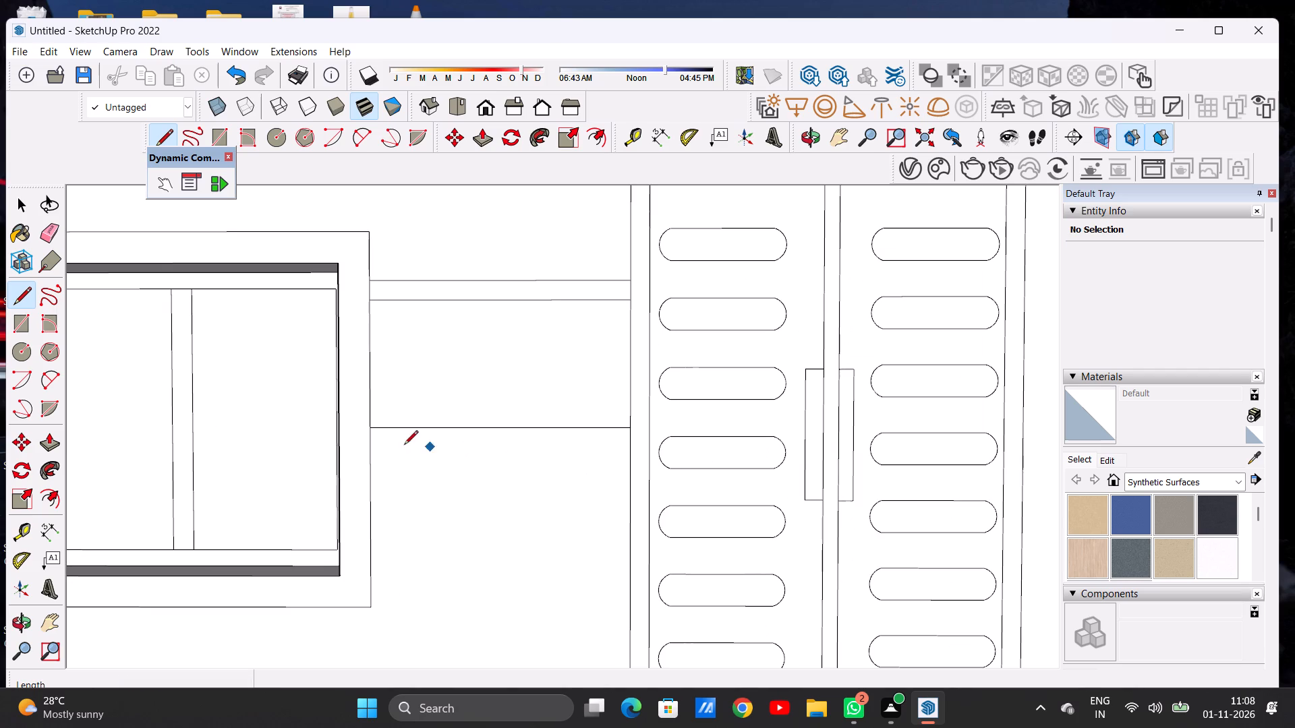
click(370, 446)
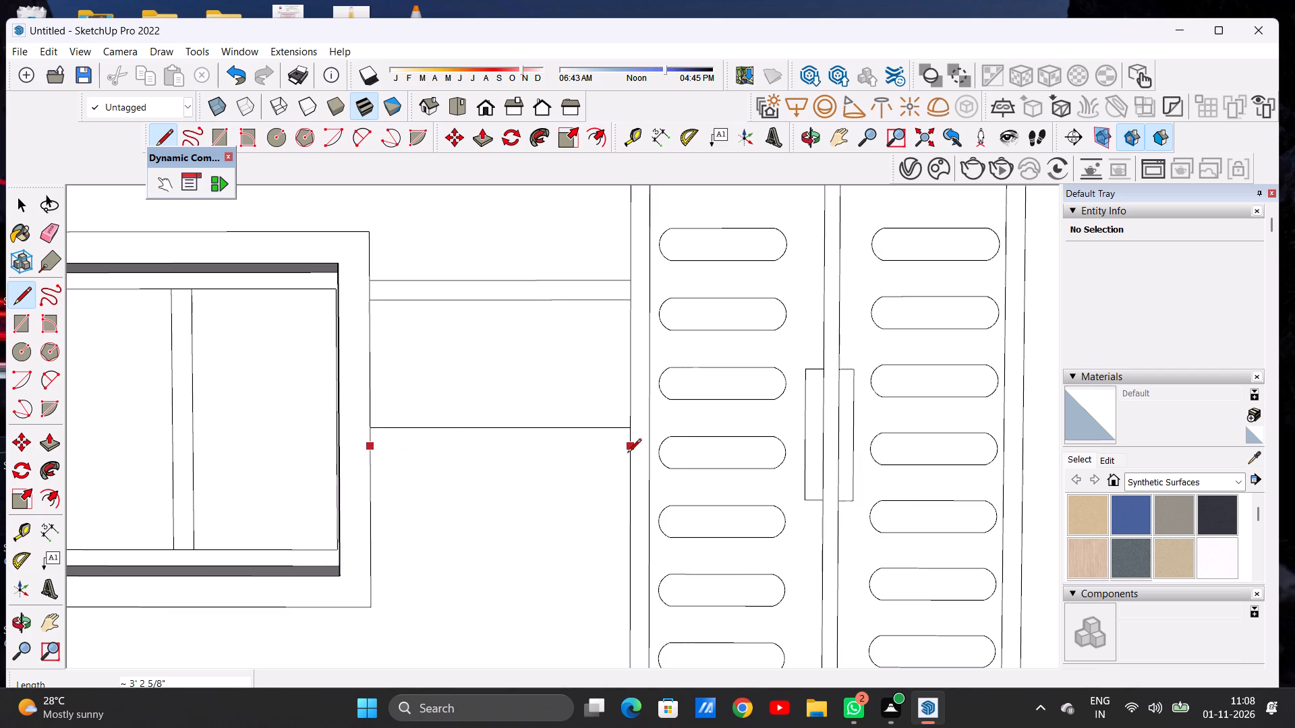
click(627, 454)
scroll(531, 362, down, 6)
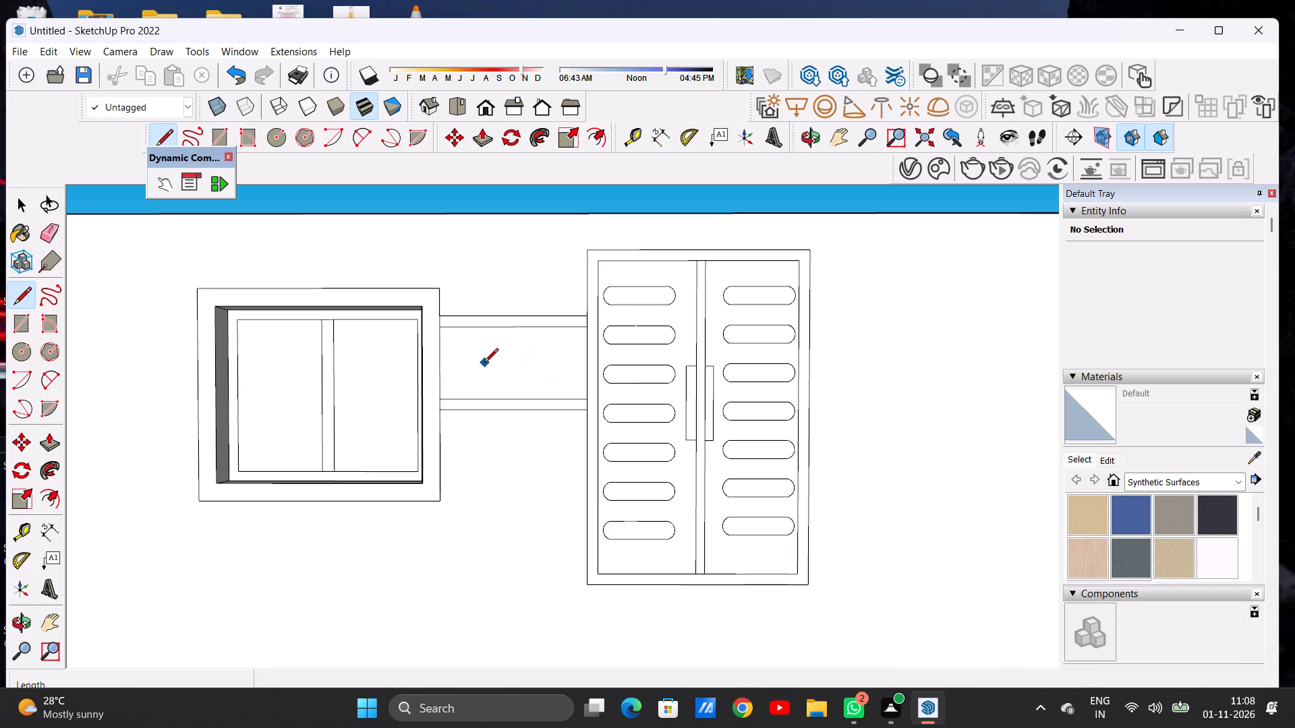
Draw a third pair of closely spaced horizontal lines, about 3' 2 5/8" long, joining window and door frames near the window's bottom edge.
scroll(508, 469, up, 3)
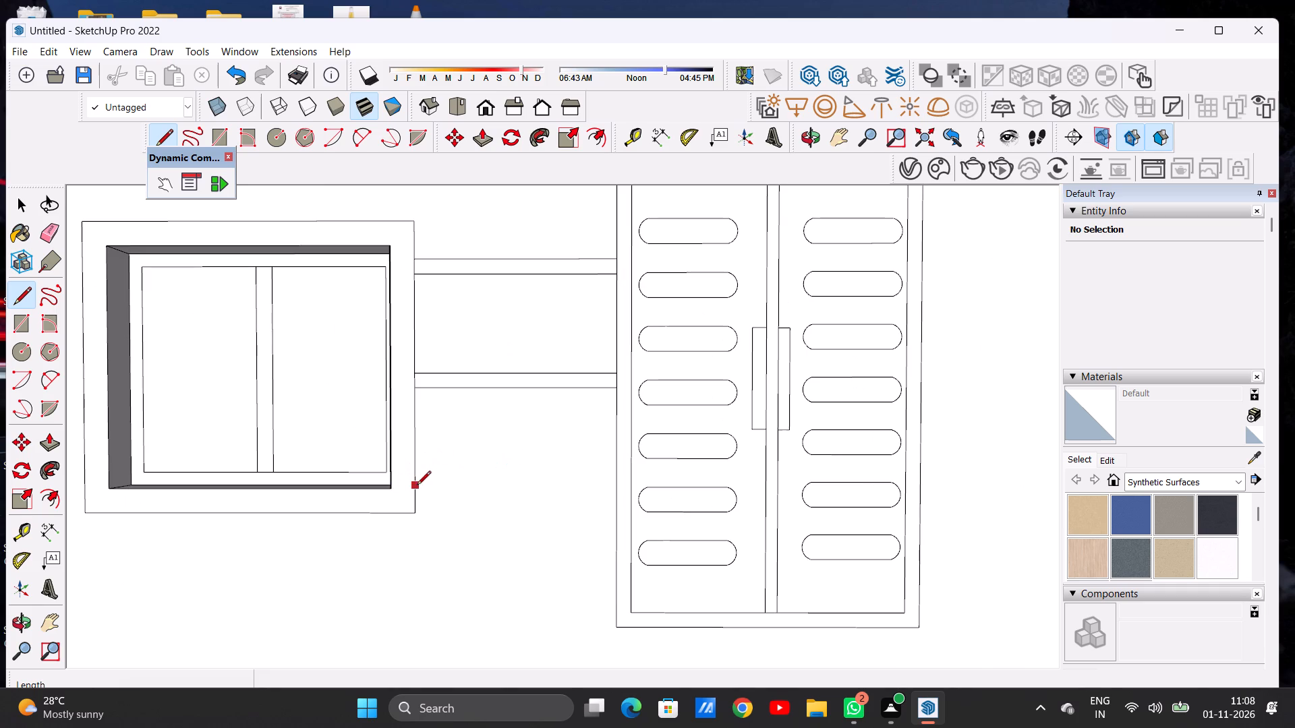
click(418, 486)
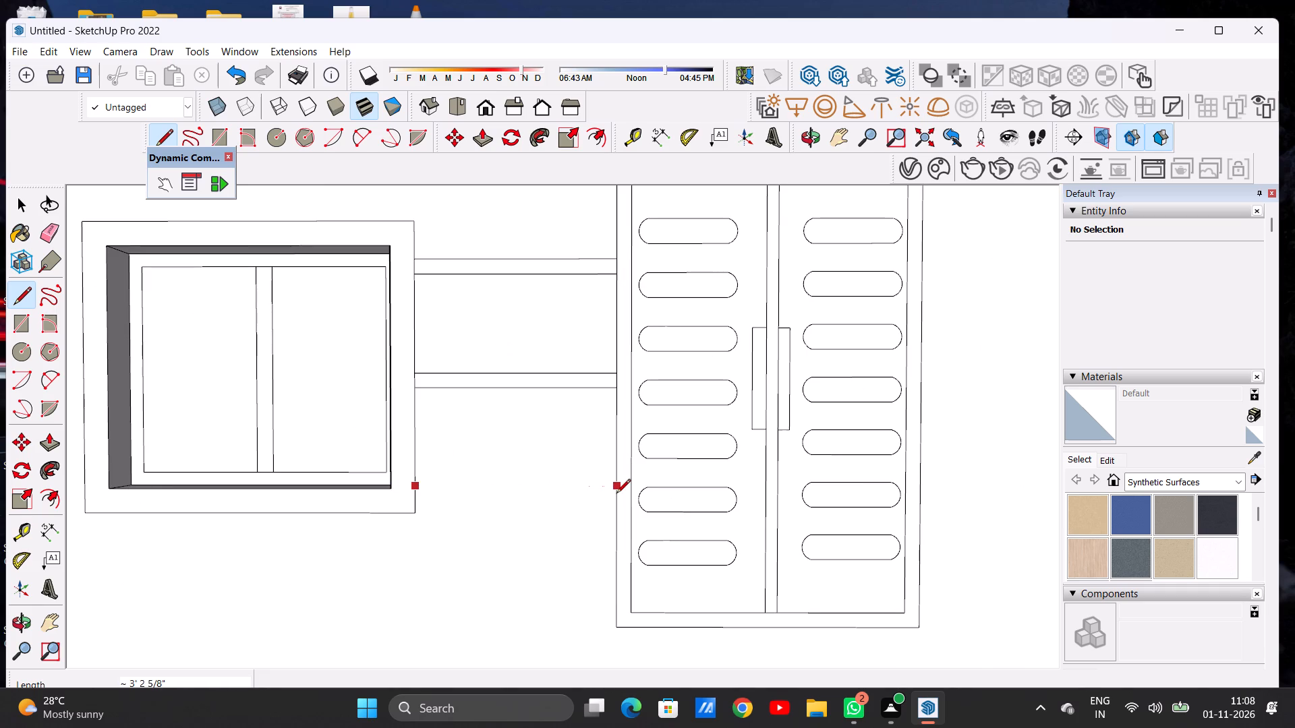
click(616, 494)
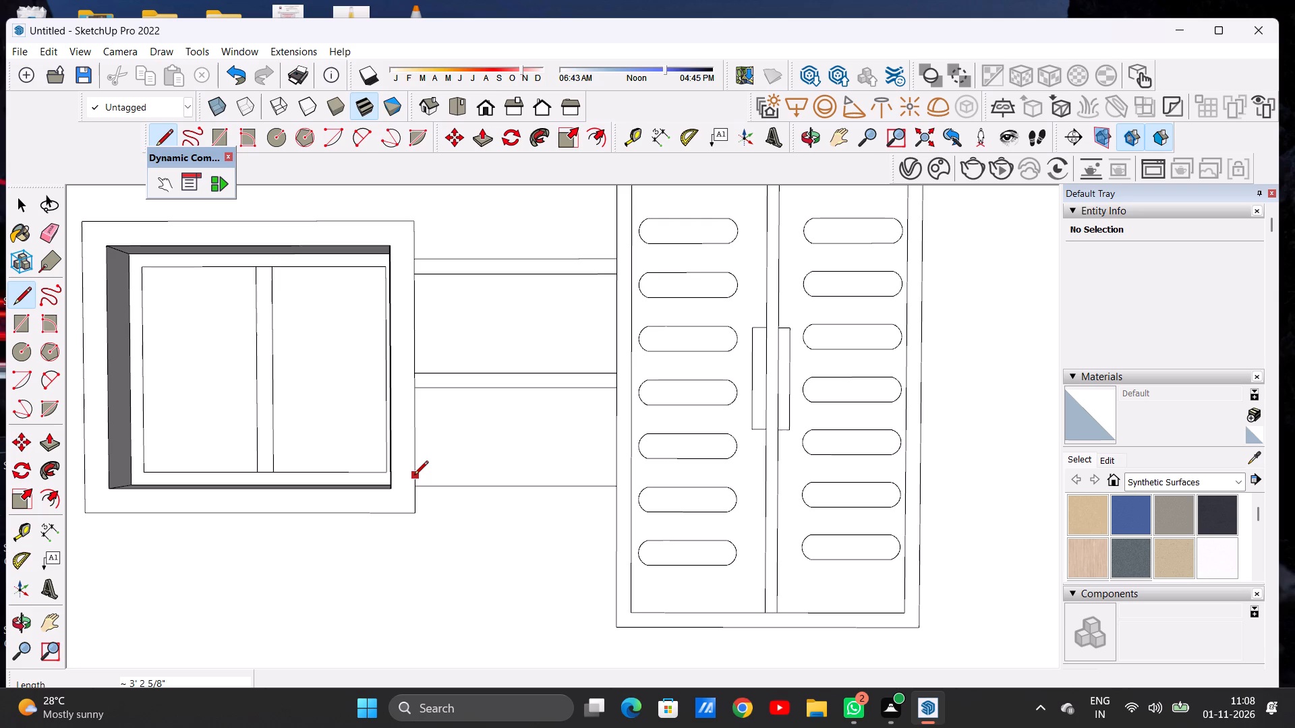
click(414, 476)
key(space)
text(L)
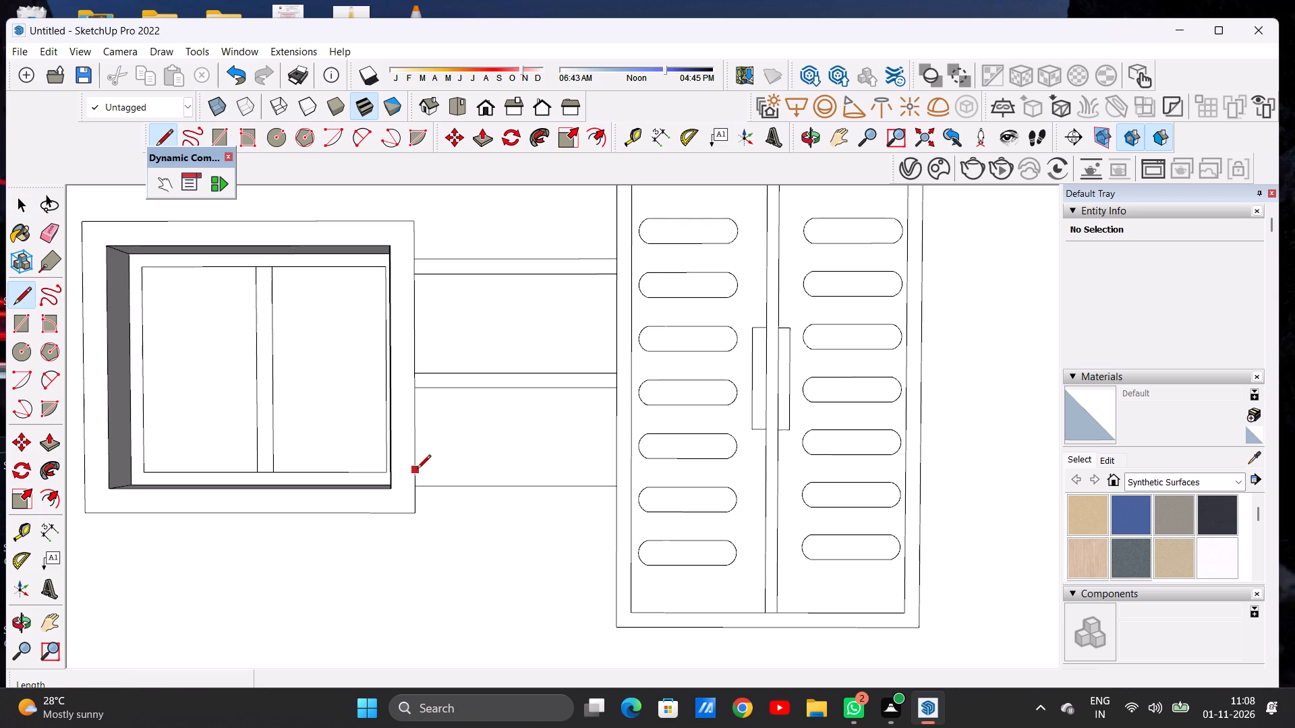
click(417, 470)
click(610, 473)
key(space)
Examine the window, door and three joining bands on the wall from several distances and angles.
scroll(585, 473, down, 1)
scroll(583, 477, up, 1)
scroll(582, 477, down, 5)
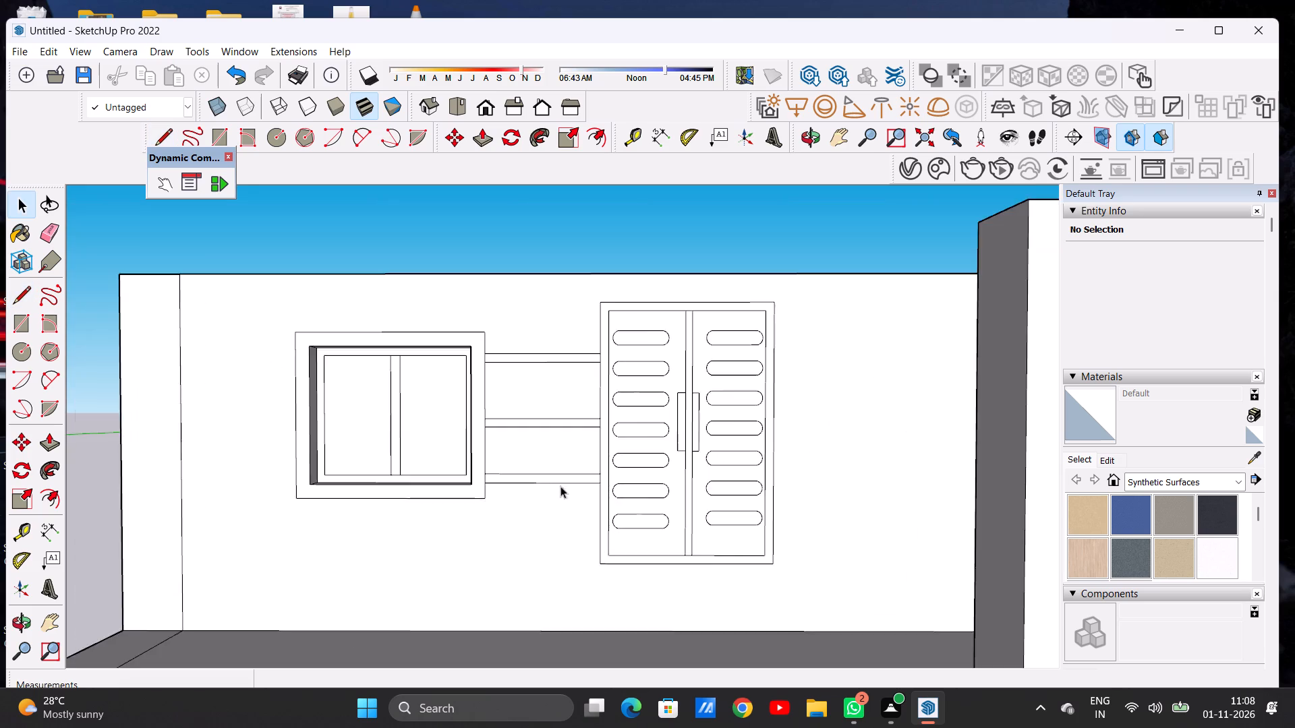
scroll(560, 486, down, 10)
middle_drag(499, 466, 488, 481)
scroll(530, 468, up, 5)
scroll(530, 468, down, 1)
scroll(530, 468, up, 7)
scroll(618, 457, down, 13)
middle_drag(591, 459, 600, 459)
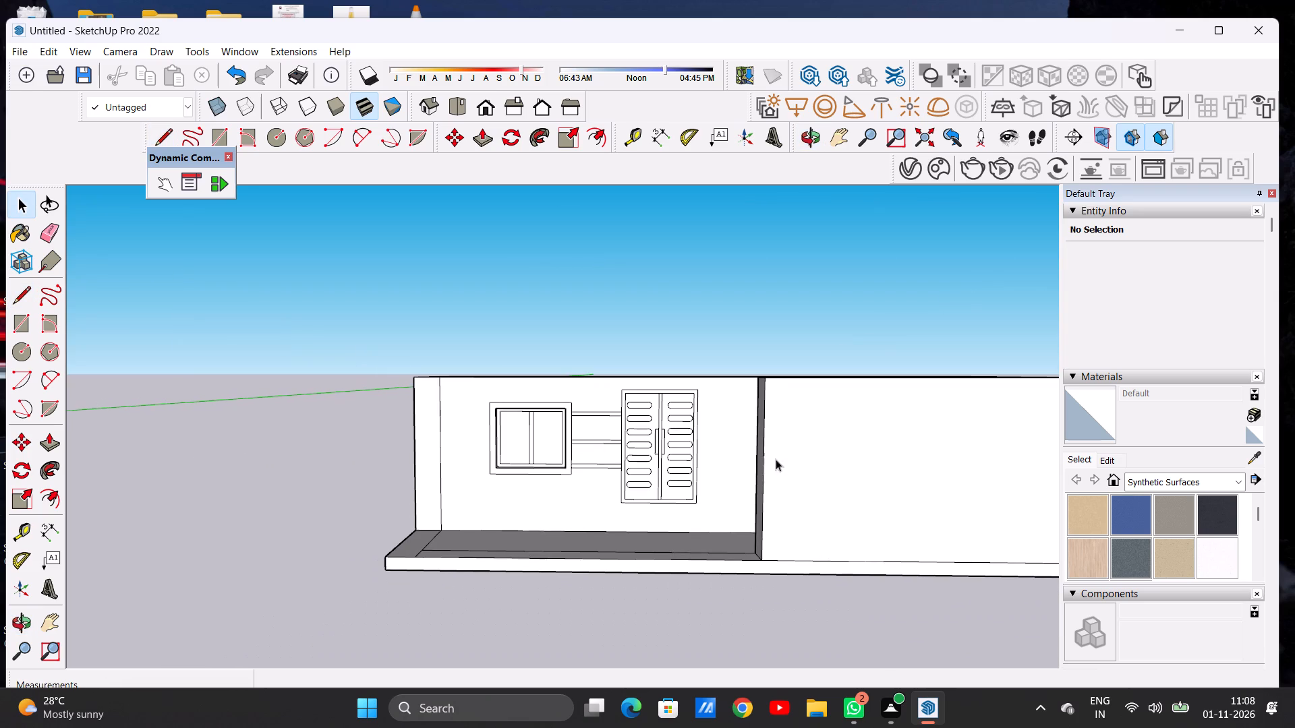
middle_drag(513, 466, 463, 469)
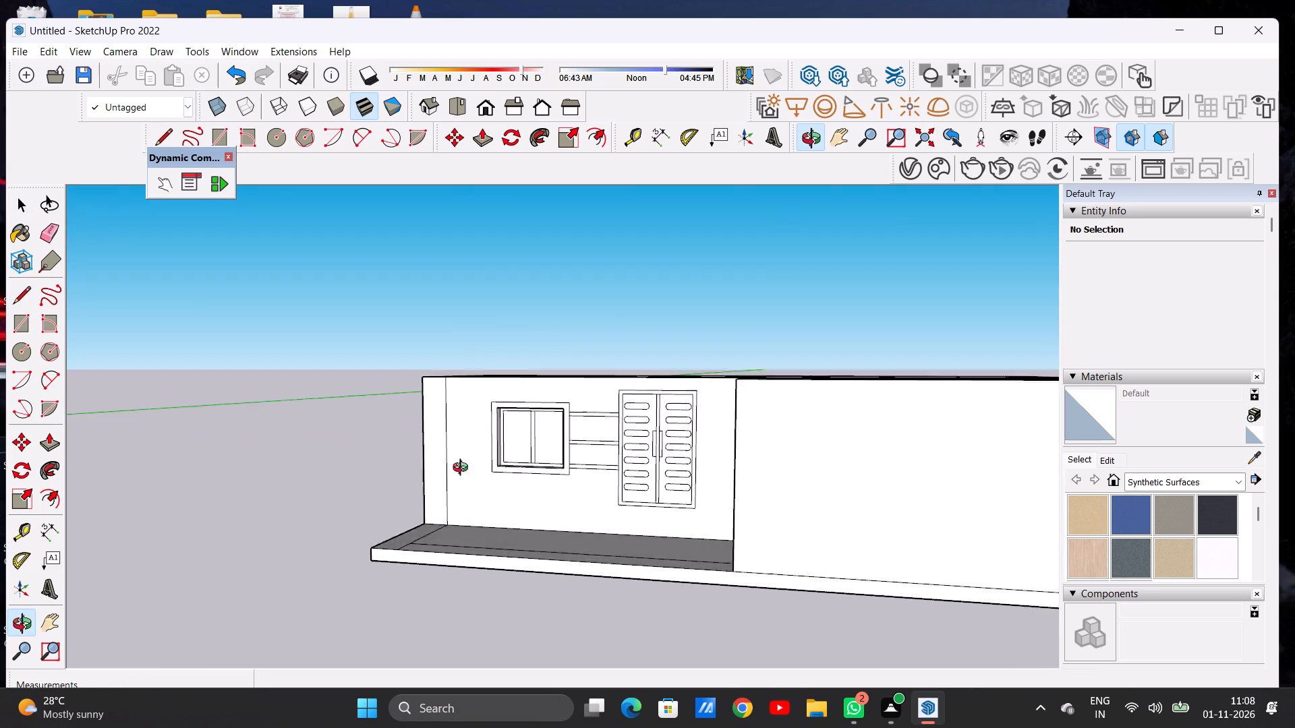
middle_drag(463, 469, 503, 468)
scroll(420, 479, down, 6)
scroll(524, 452, down, 1)
scroll(513, 452, up, 14)
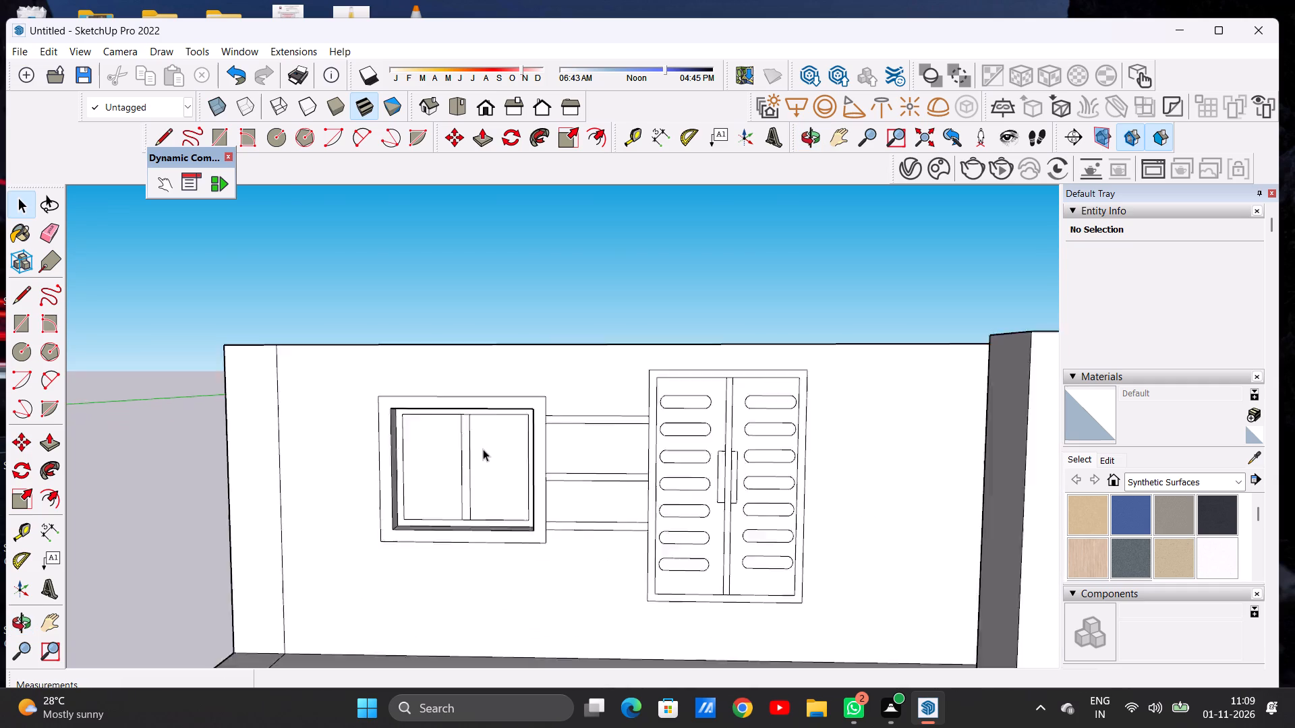
scroll(483, 449, up, 1)
scroll(483, 449, down, 1)
scroll(483, 449, up, 5)
middle_drag(469, 487, 488, 506)
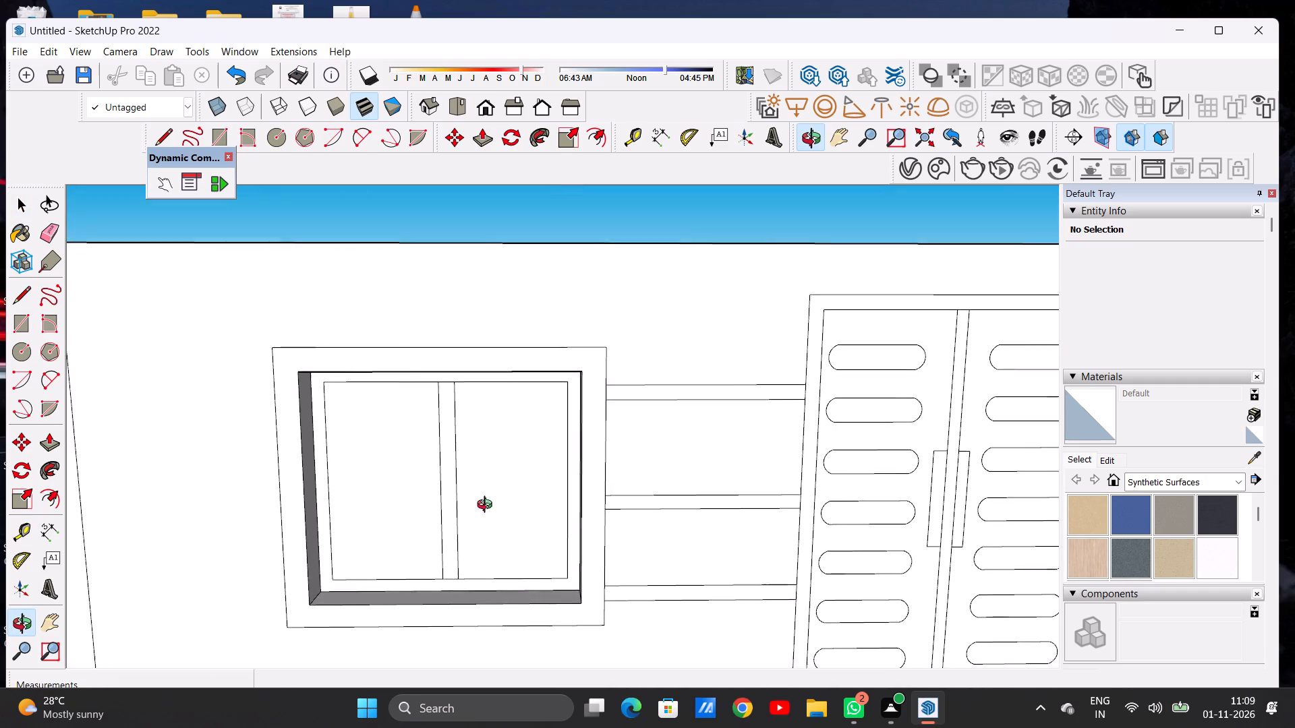
middle_drag(488, 506, 480, 489)
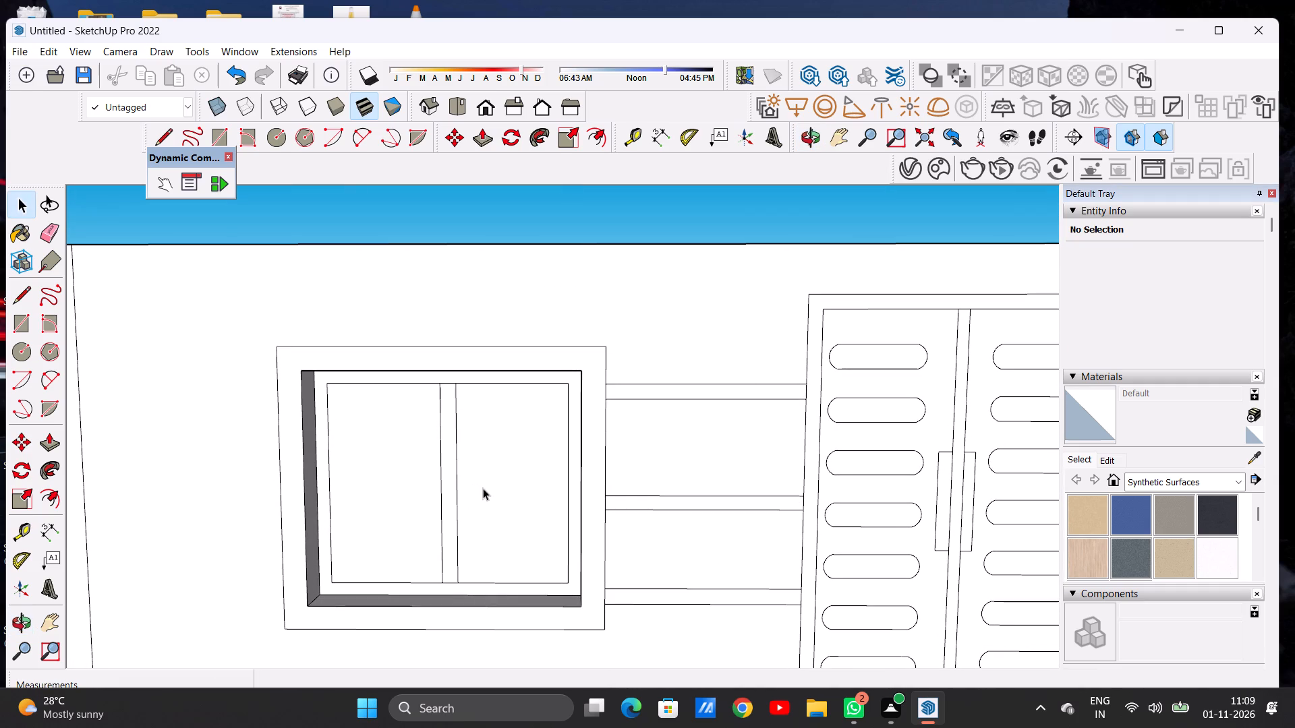
scroll(565, 431, down, 7)
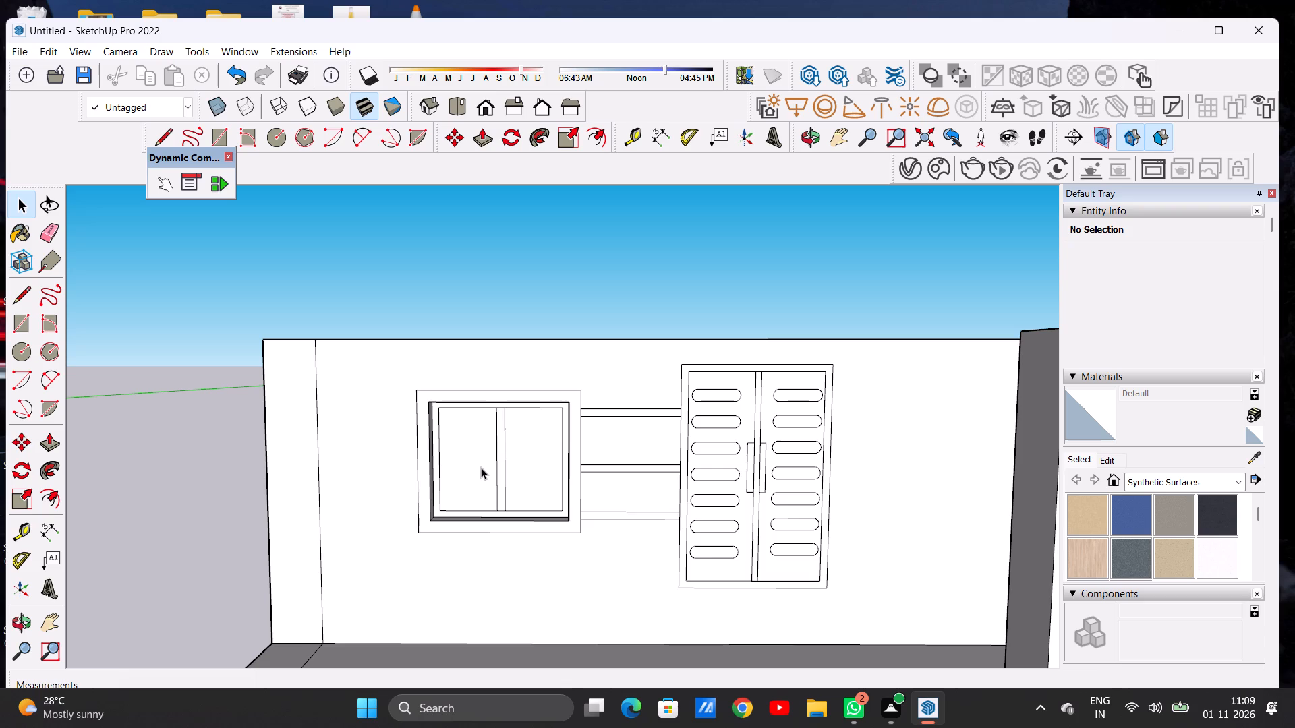
scroll(482, 483, up, 1)
scroll(482, 483, down, 1)
scroll(482, 483, up, 3)
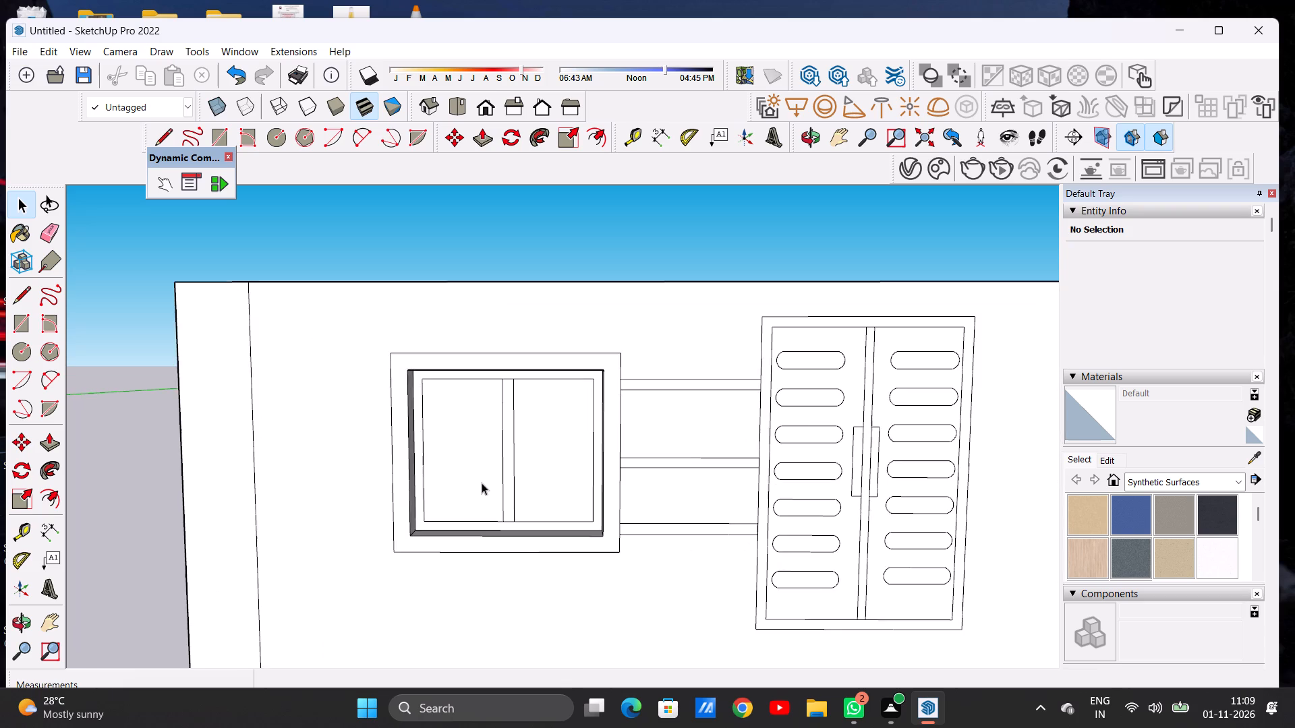
scroll(482, 483, down, 5)
scroll(562, 462, down, 1)
scroll(413, 475, up, 1)
scroll(413, 475, down, 1)
scroll(413, 475, up, 3)
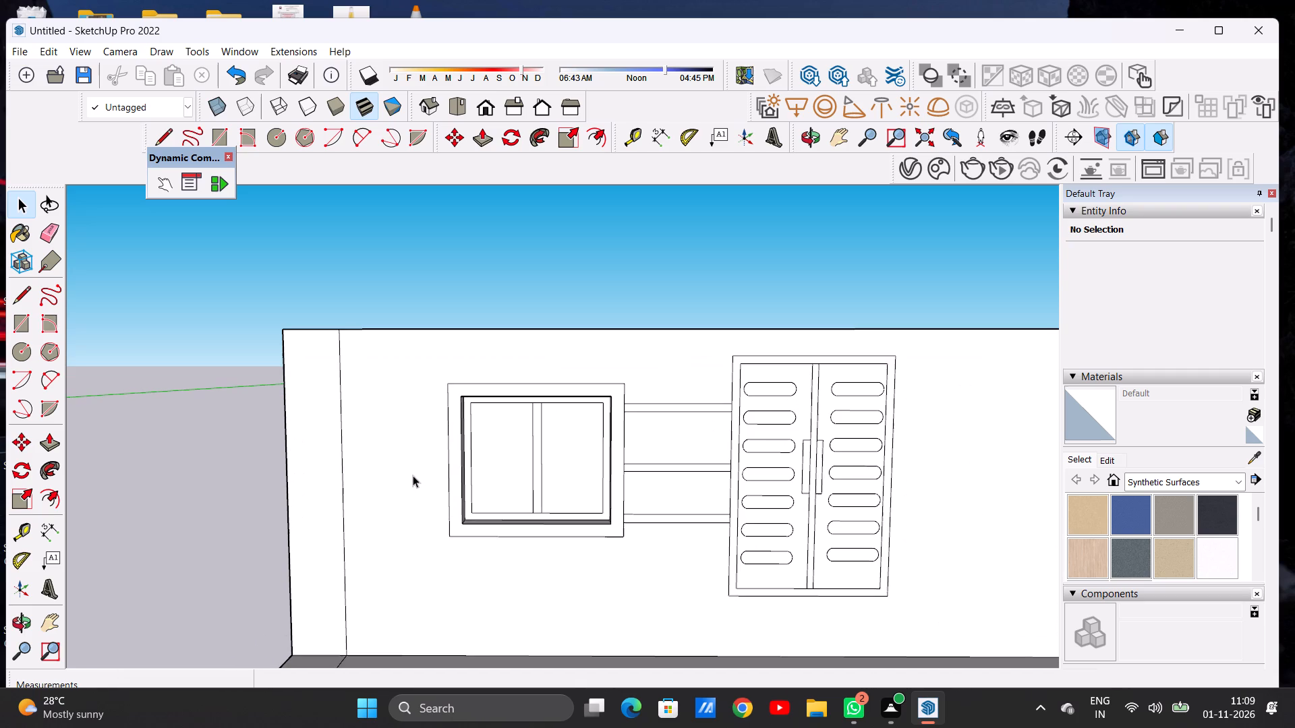
scroll(413, 475, up, 1)
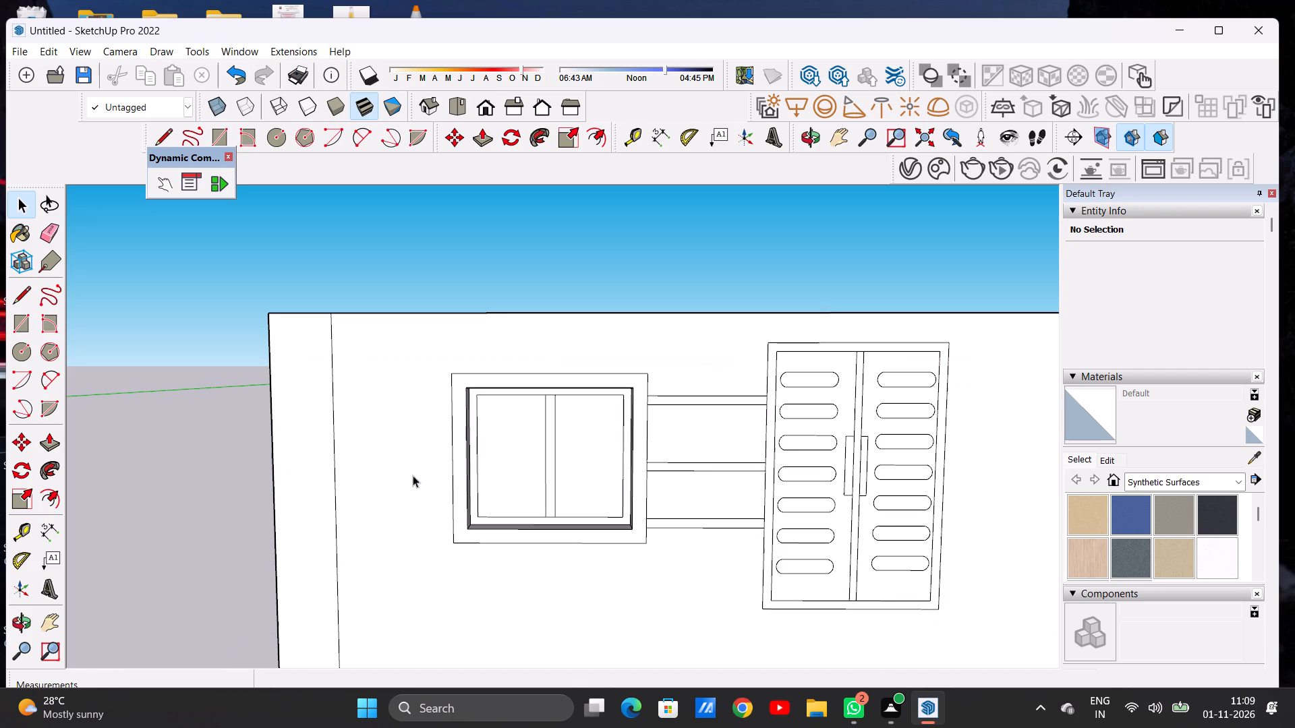
scroll(415, 467, down, 12)
middle_drag(421, 481, 426, 470)
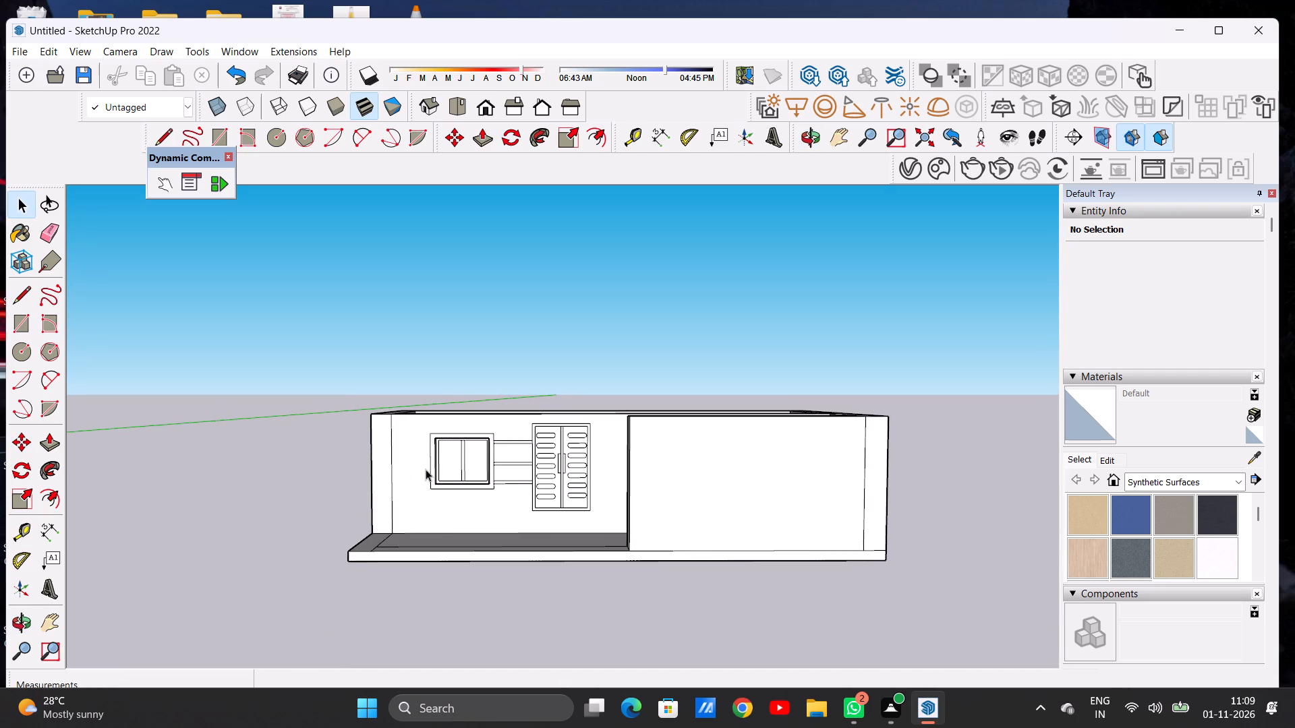
Copy the top band about 8' 6 3/16" to the window's other side, starting at the vertical line near the wall's end.
scroll(423, 445, up, 8)
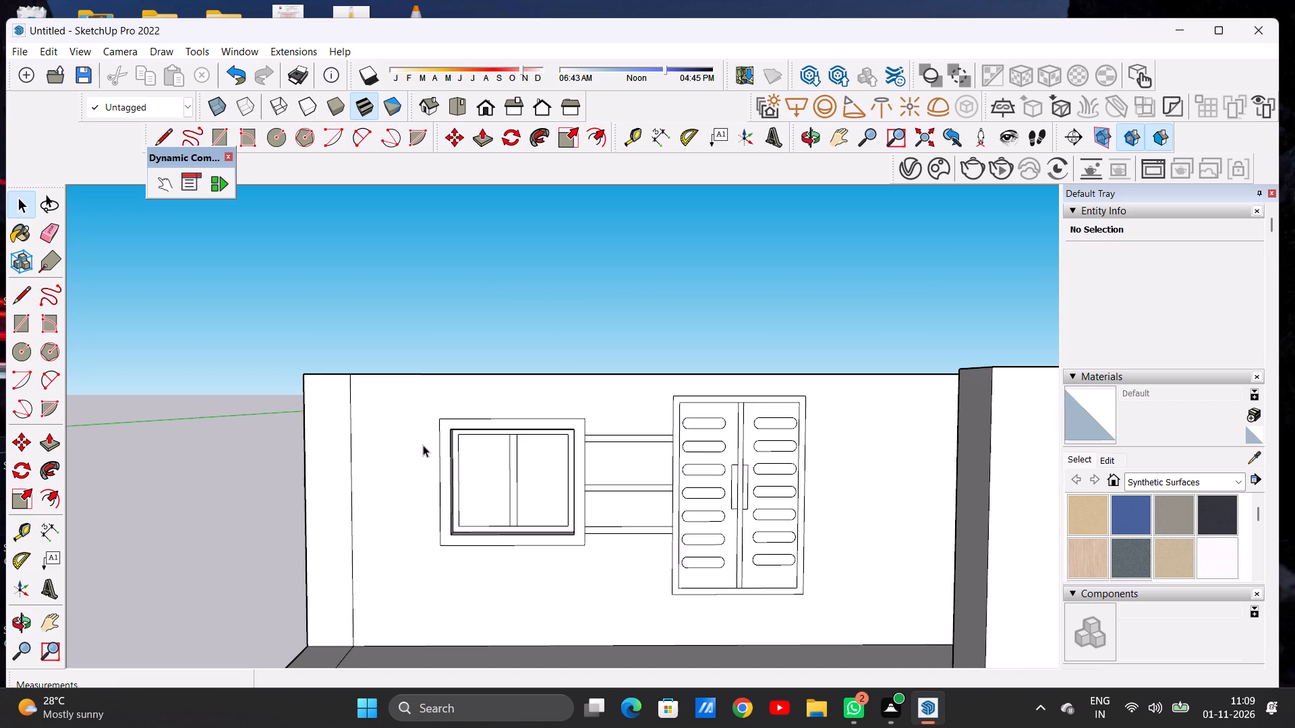
scroll(578, 437, up, 13)
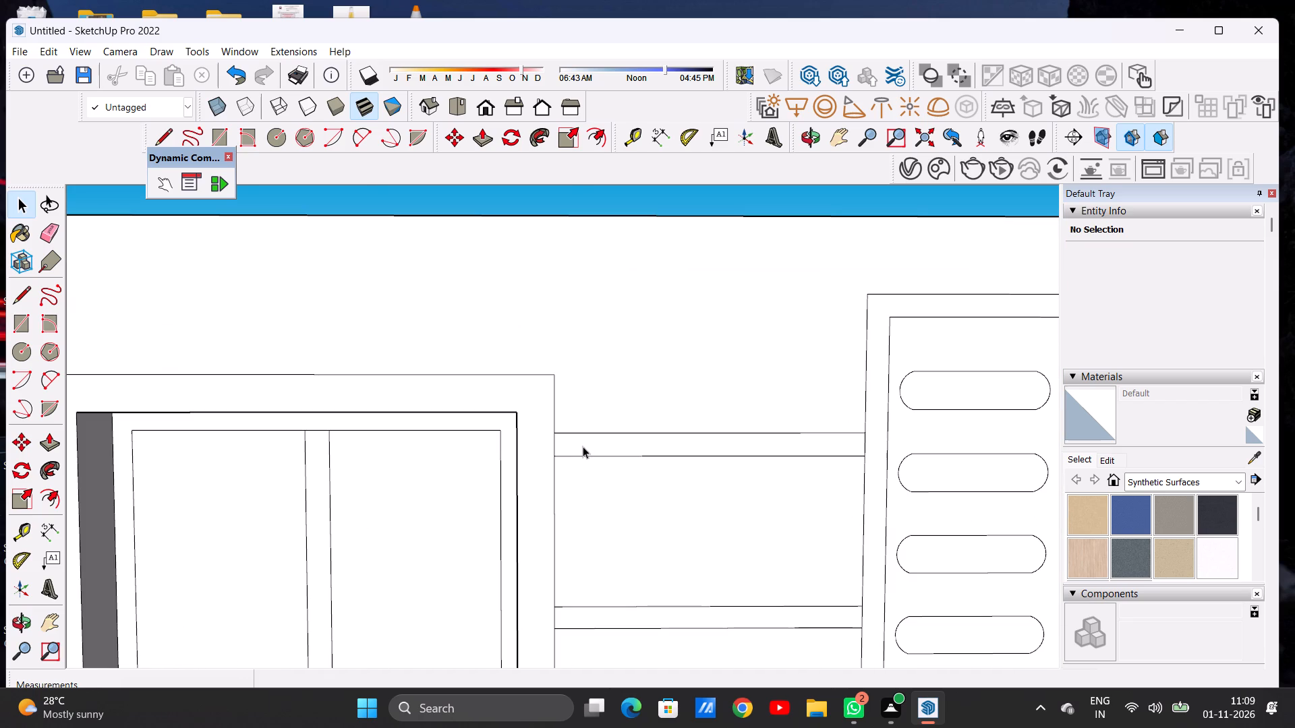
double_click(583, 446)
key(m)
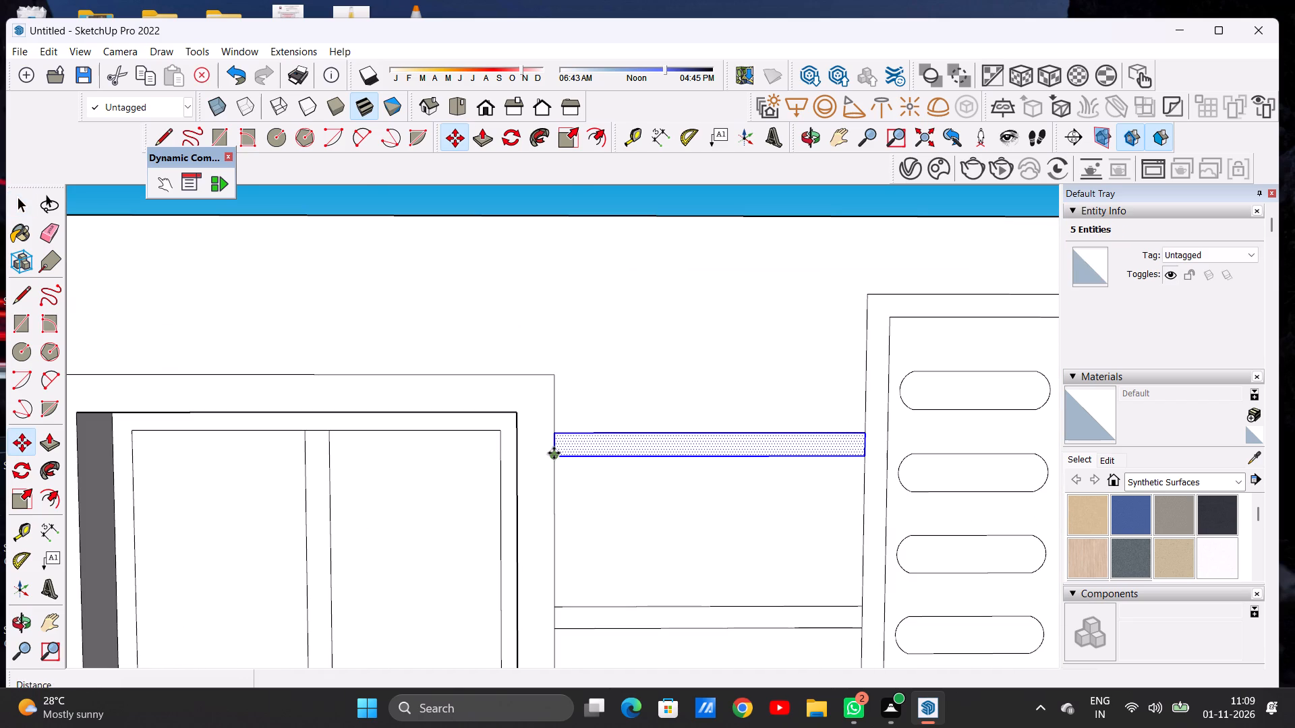
click(554, 453)
scroll(542, 452, down, 6)
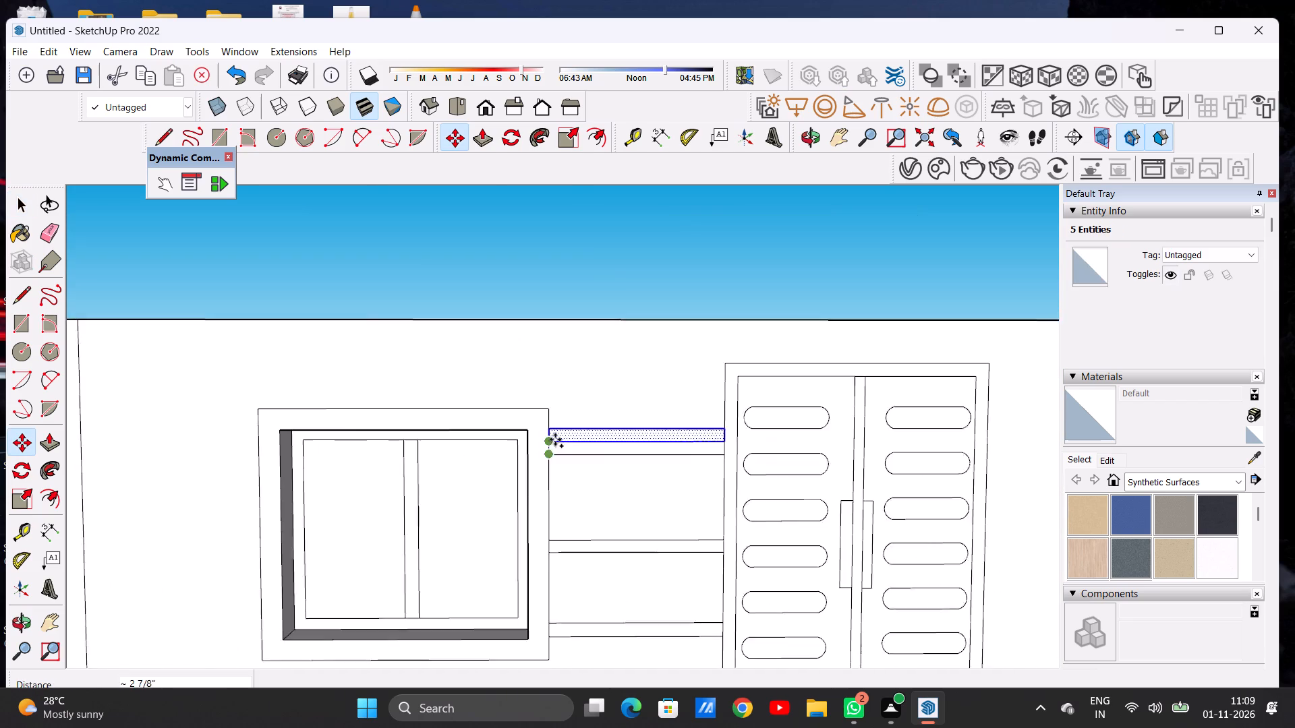
scroll(555, 439, down, 7)
scroll(345, 454, up, 2)
scroll(344, 454, down, 1)
scroll(344, 454, up, 8)
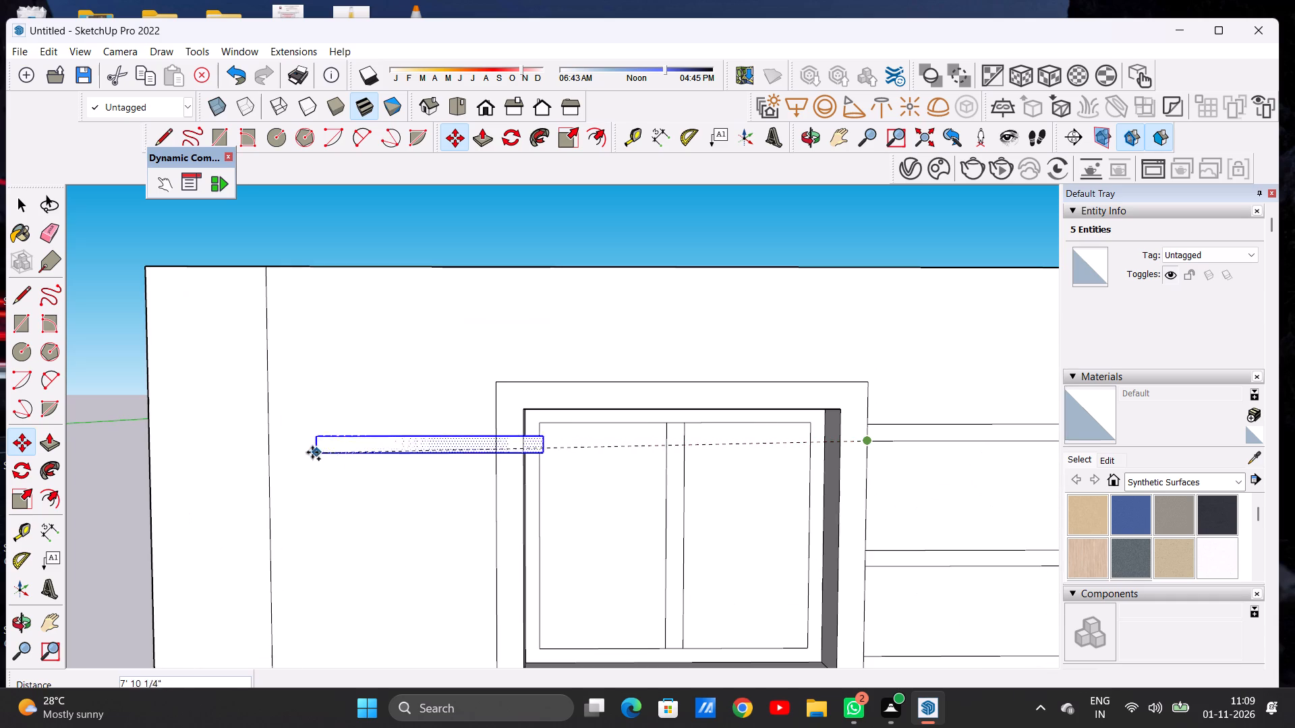
click(267, 455)
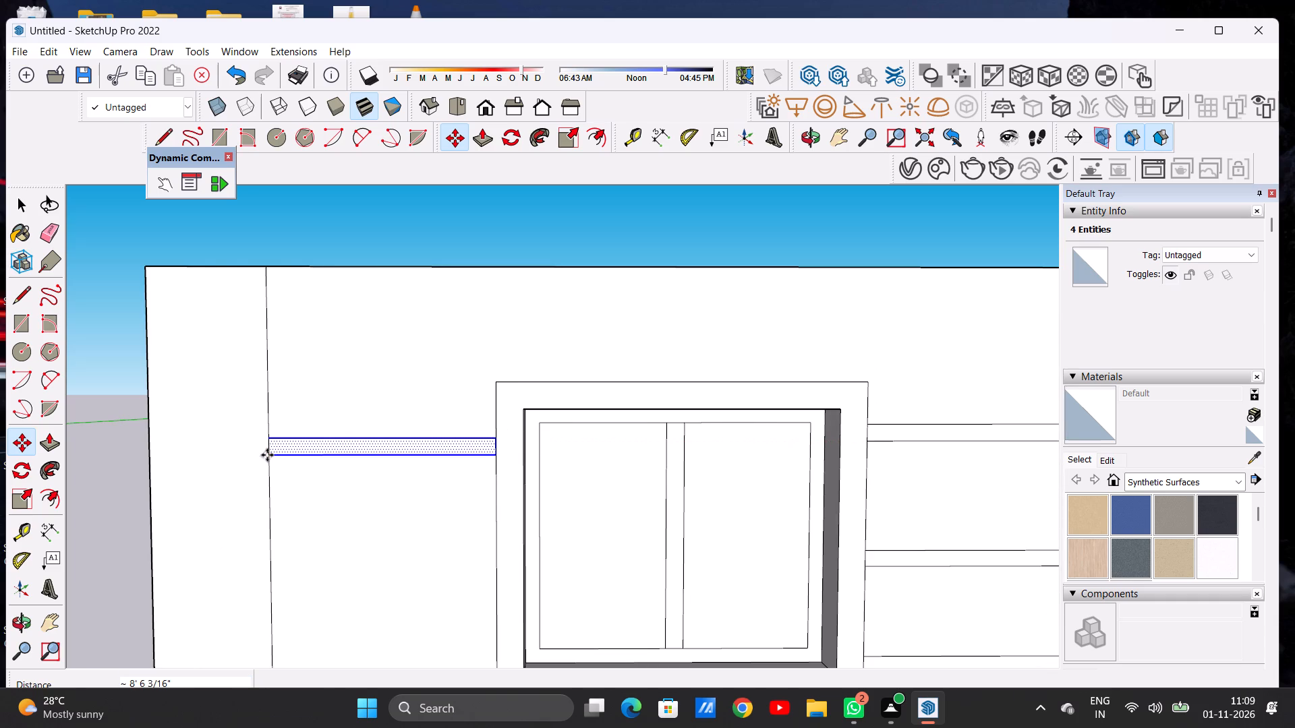
key(space)
click(531, 210)
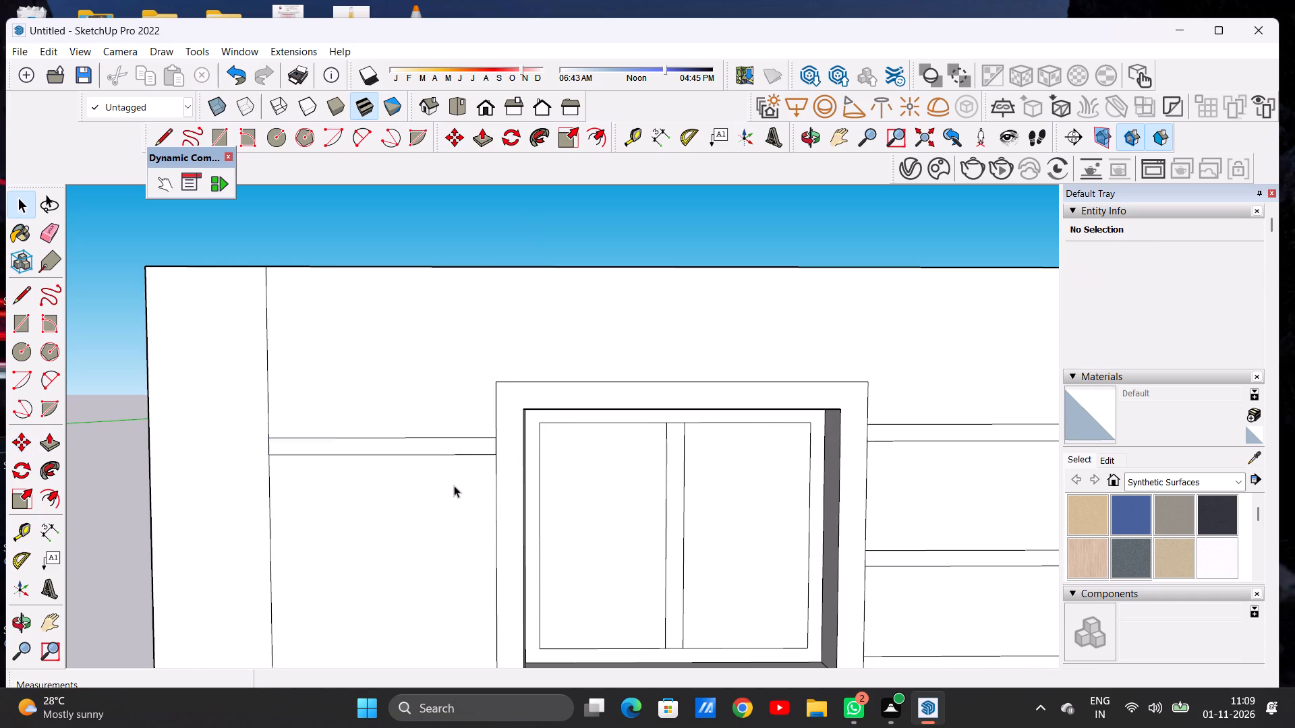
Draw two short lines extending the copied band's upper and lower edges across the small gap to the window frame.
scroll(455, 480, up, 7)
scroll(531, 375, down, 1)
scroll(531, 375, up, 3)
scroll(535, 460, down, 1)
scroll(531, 461, up, 20)
scroll(531, 461, up, 2)
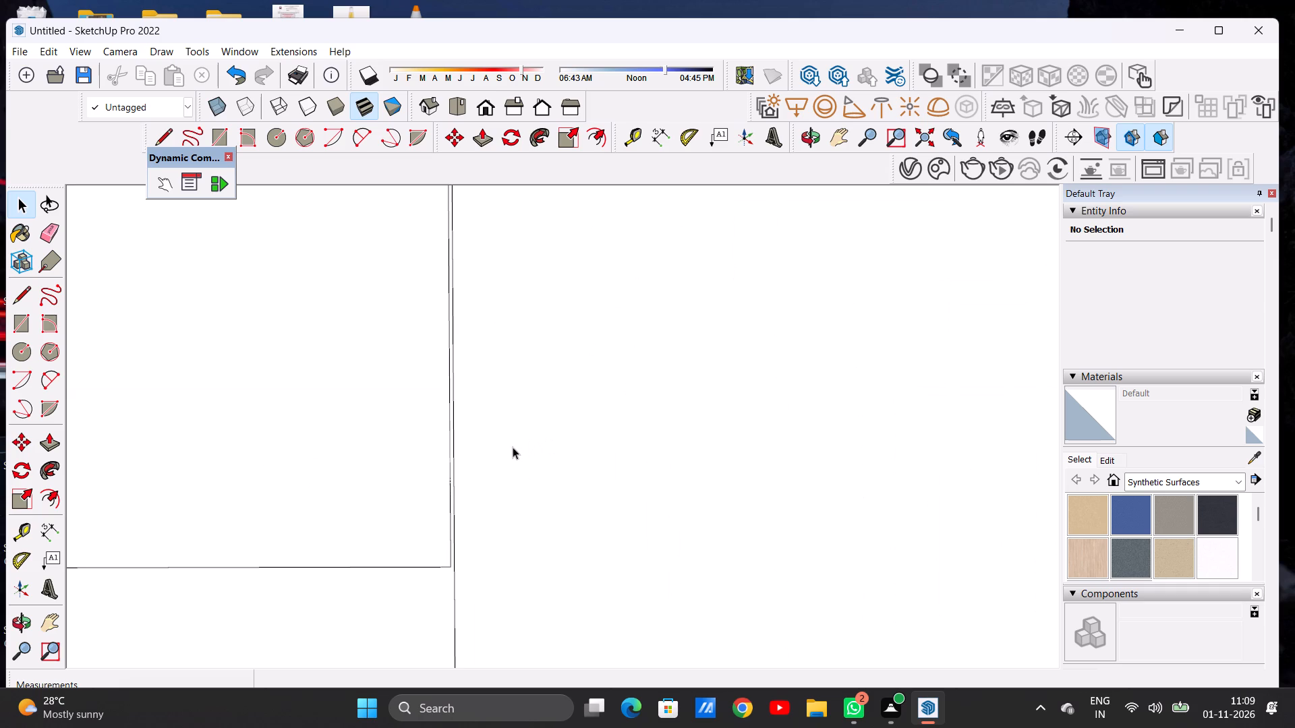
scroll(577, 435, down, 6)
scroll(504, 411, up, 1)
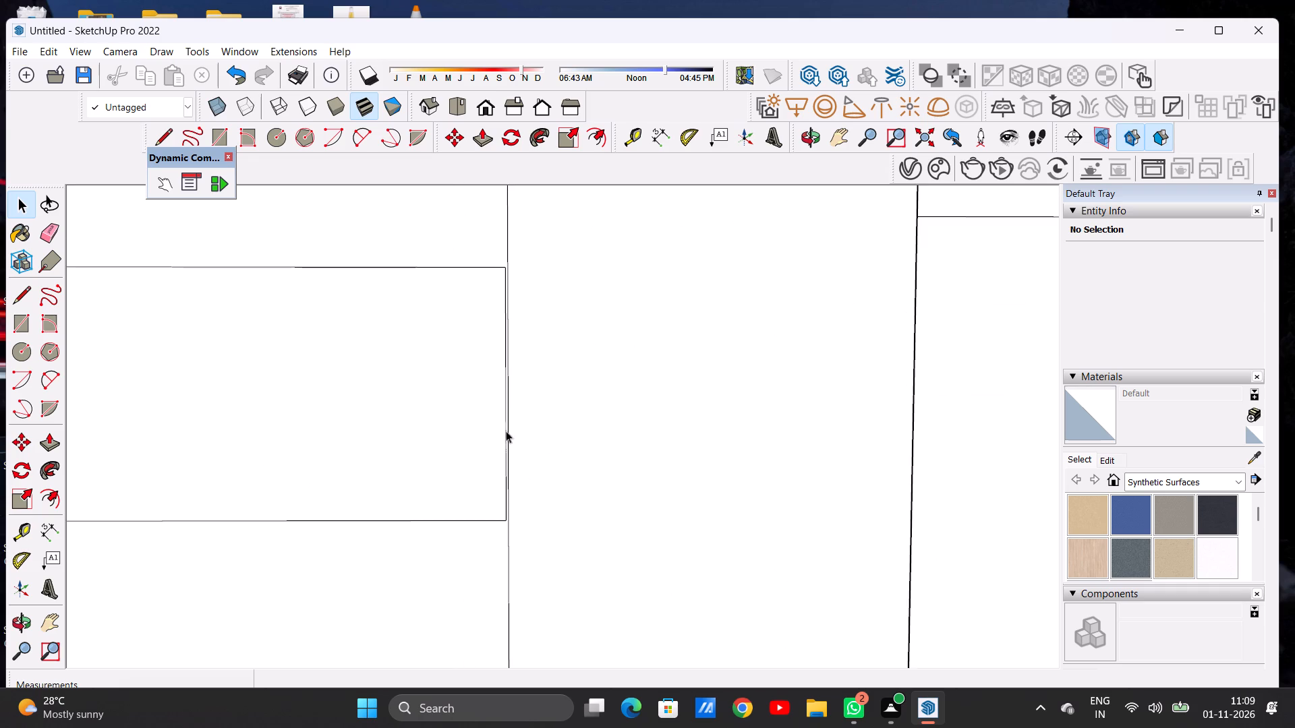
scroll(511, 423, down, 4)
scroll(511, 423, up, 1)
scroll(511, 423, down, 20)
scroll(511, 423, down, 2)
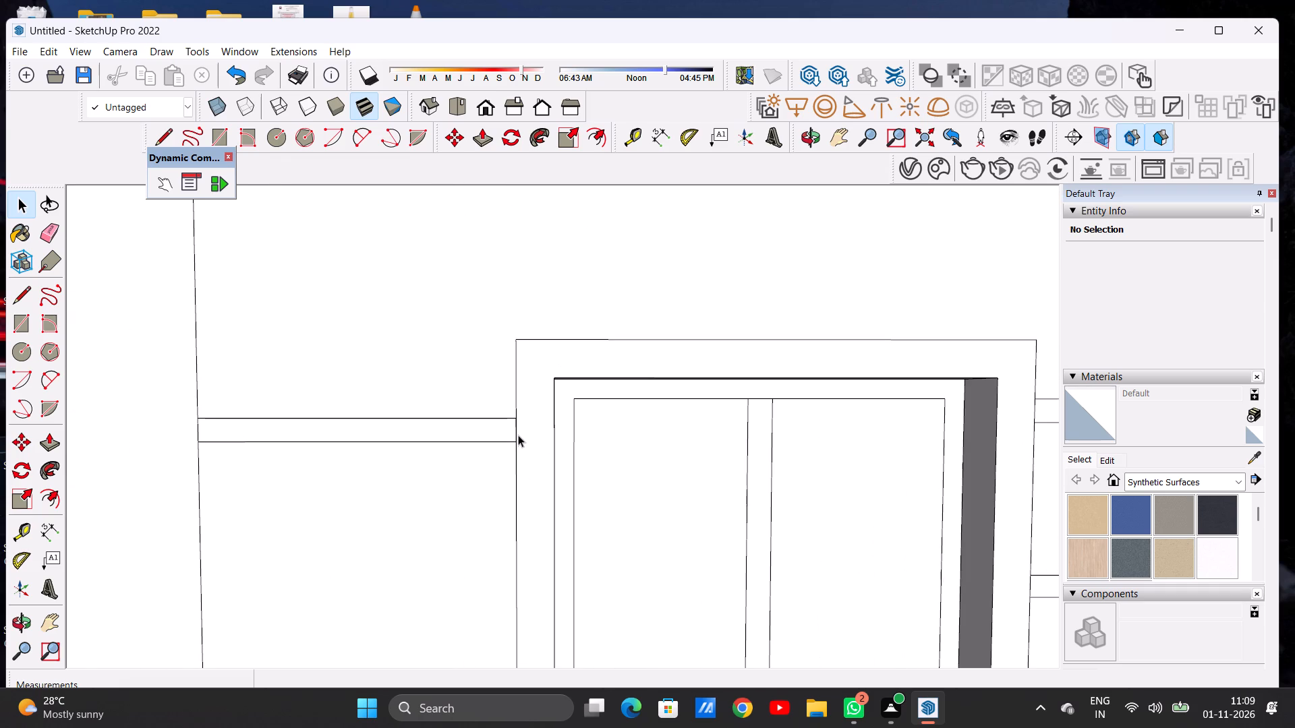
scroll(519, 429, up, 3)
scroll(521, 425, down, 1)
scroll(521, 425, up, 5)
scroll(516, 425, down, 1)
scroll(516, 425, up, 20)
scroll(508, 452, up, 5)
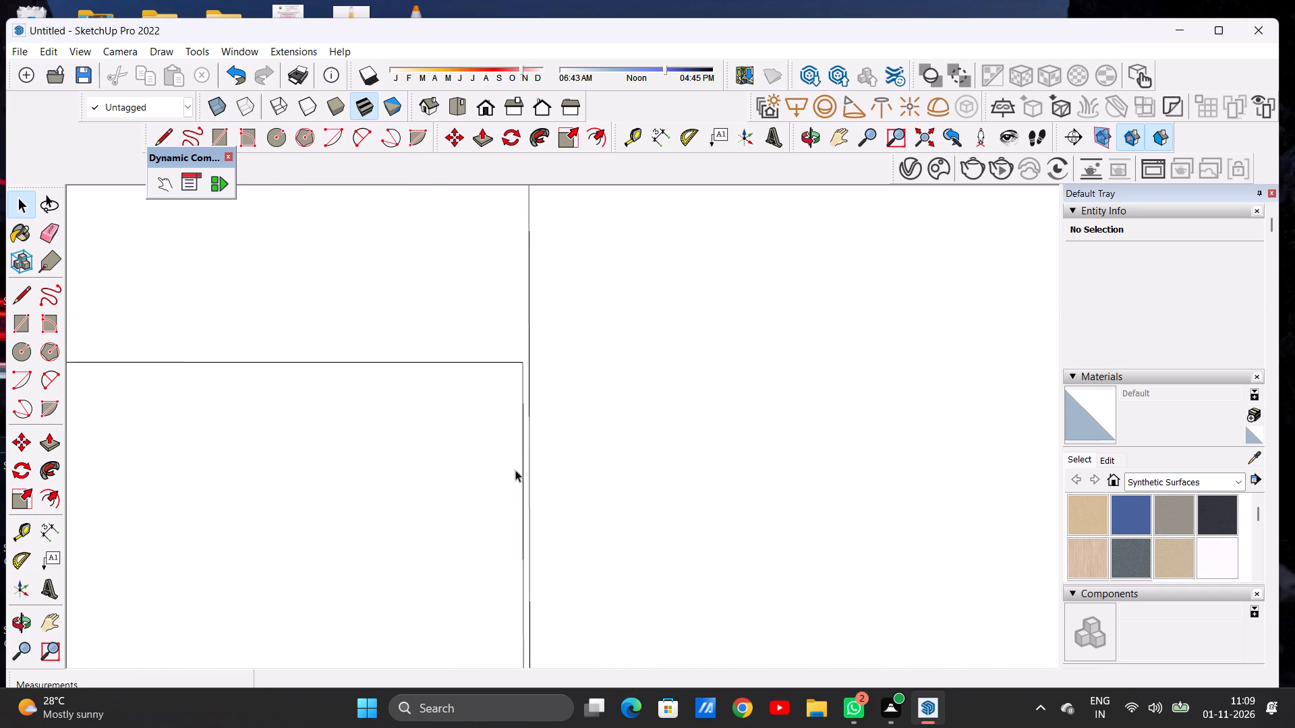
scroll(515, 470, up, 4)
key(l)
scroll(522, 355, up, 8)
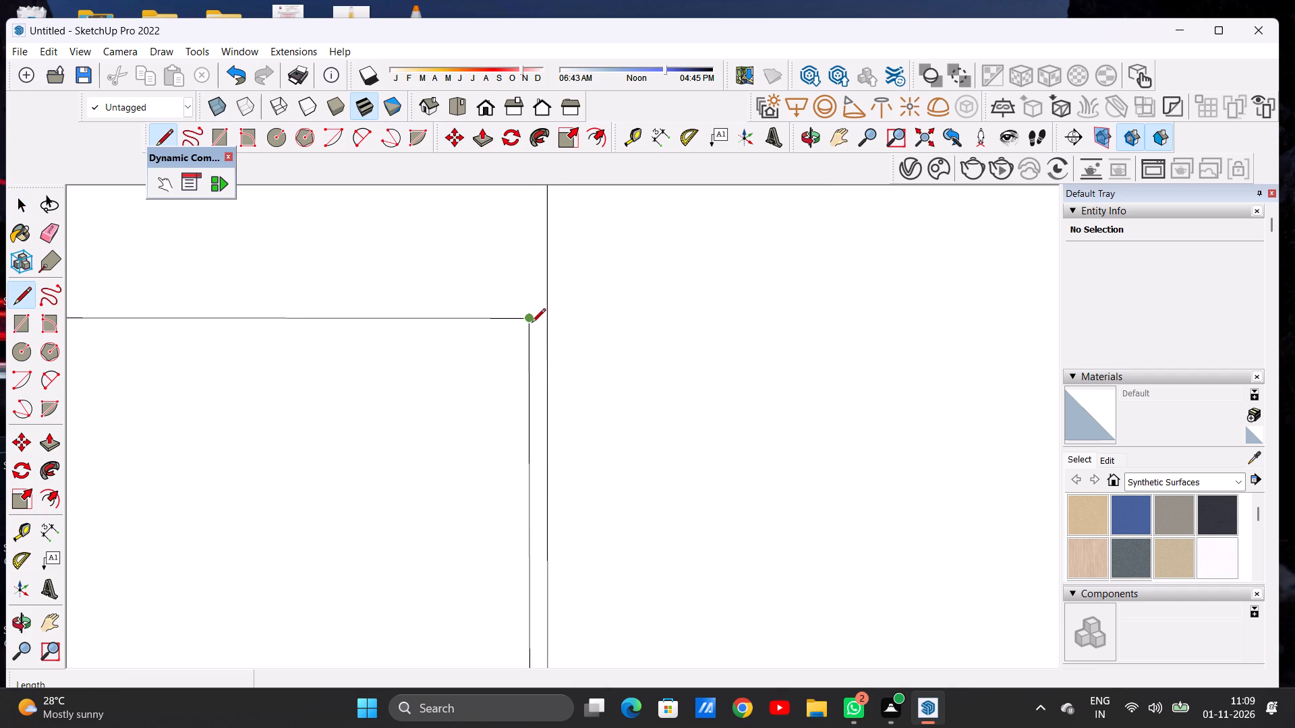
click(531, 324)
click(546, 320)
scroll(528, 332, down, 3)
scroll(528, 332, up, 1)
scroll(528, 332, down, 20)
scroll(528, 332, down, 7)
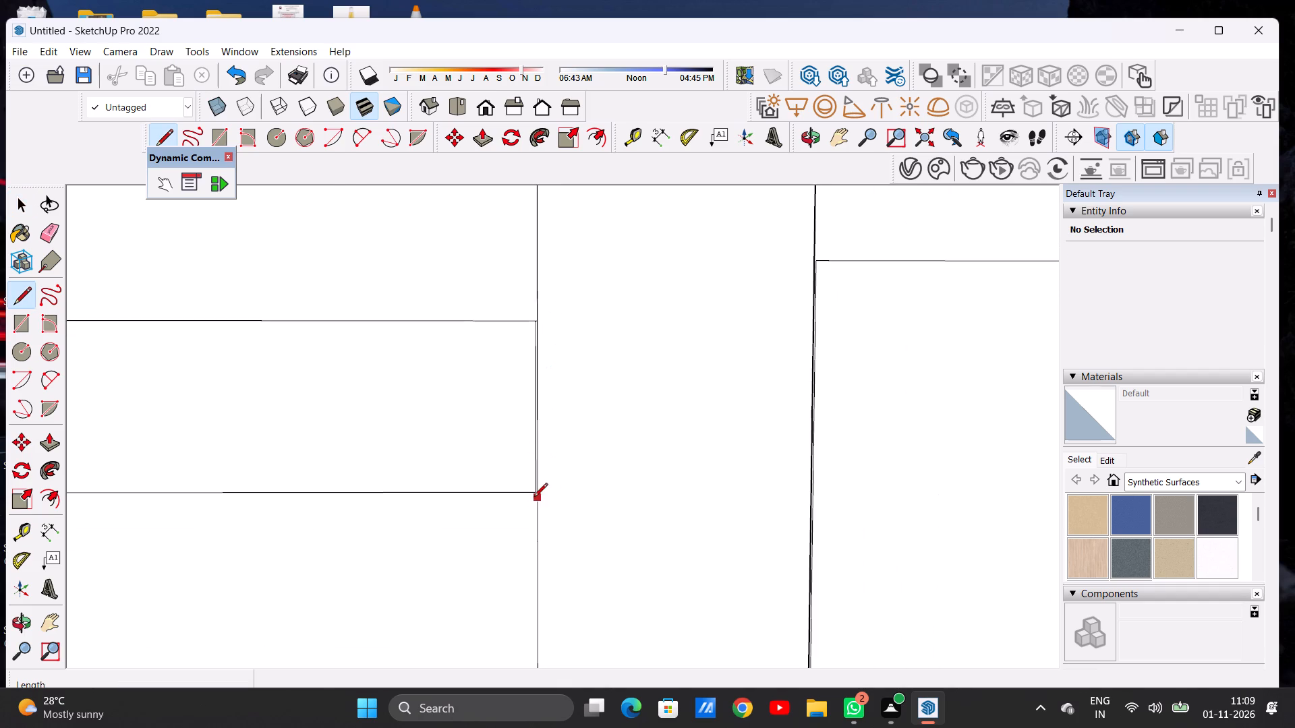
scroll(534, 498, up, 14)
scroll(534, 478, up, 17)
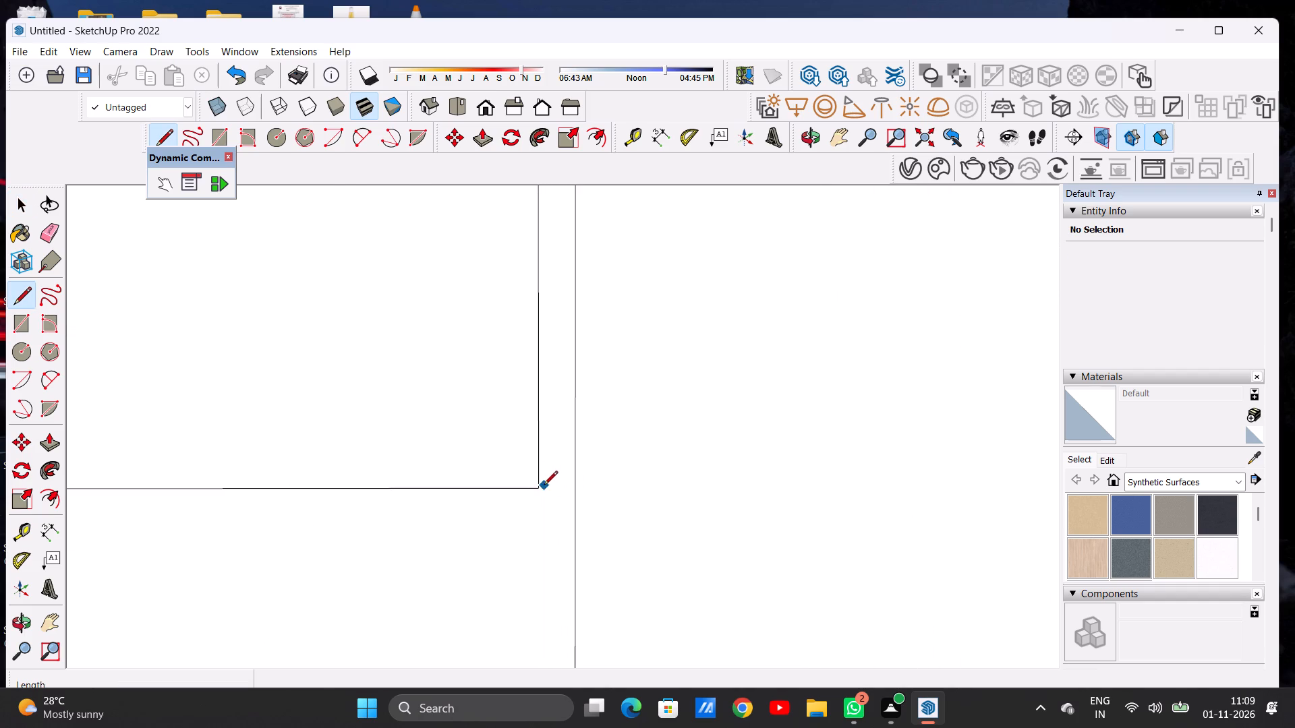
click(542, 484)
click(577, 488)
key(space)
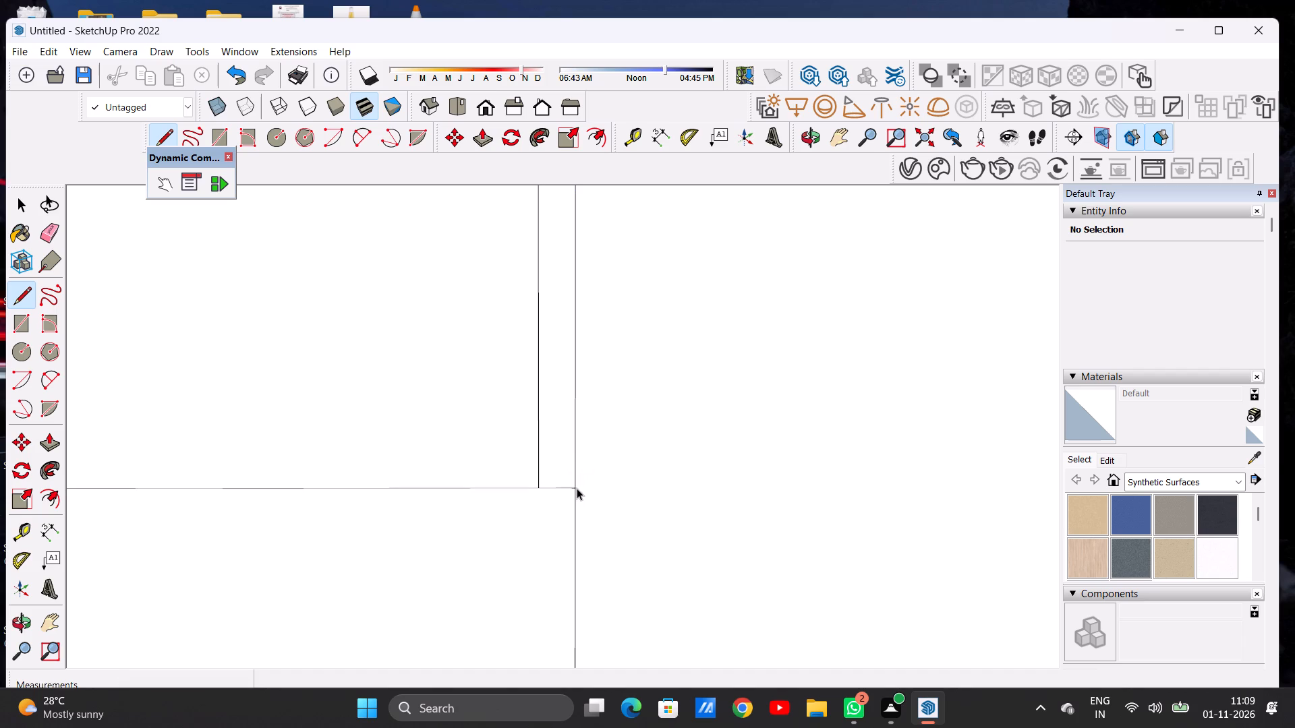
Erase the copied band's old vertical end line just short of the window frame.
key(e)
click(536, 431)
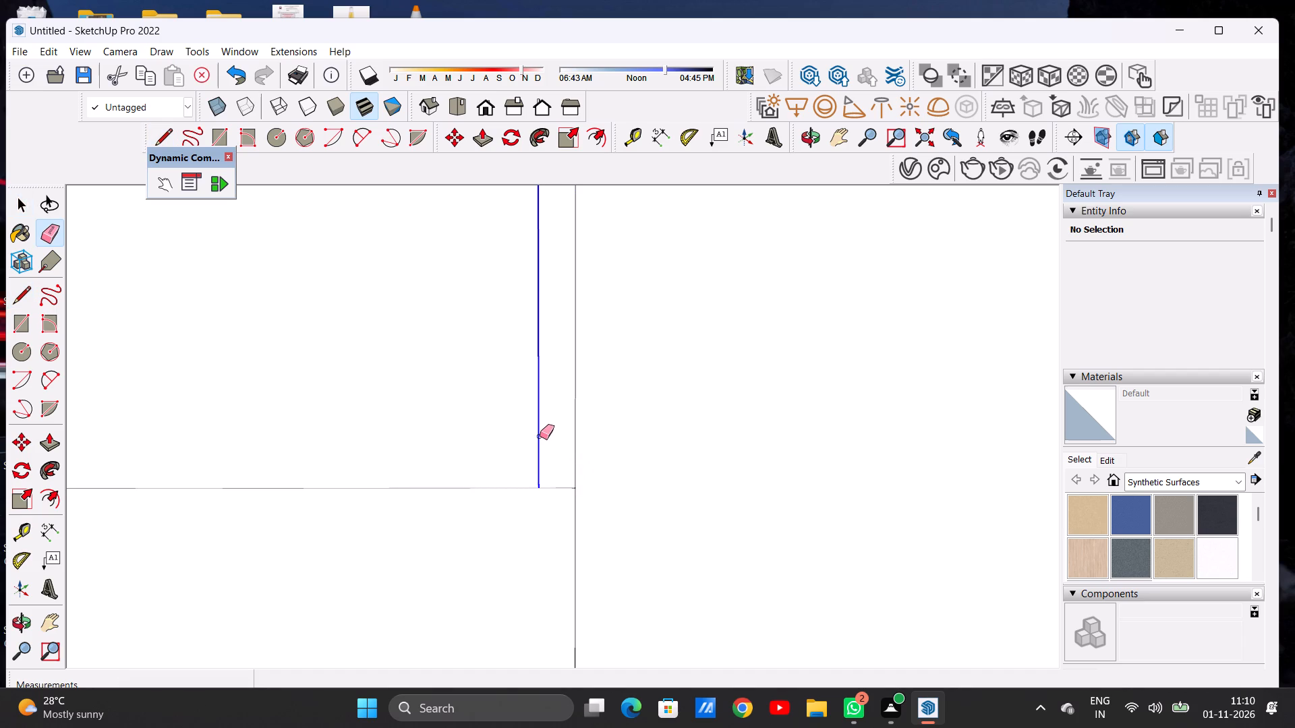
key(space)
scroll(513, 470, down, 20)
scroll(513, 470, down, 5)
scroll(573, 440, up, 1)
scroll(575, 441, down, 5)
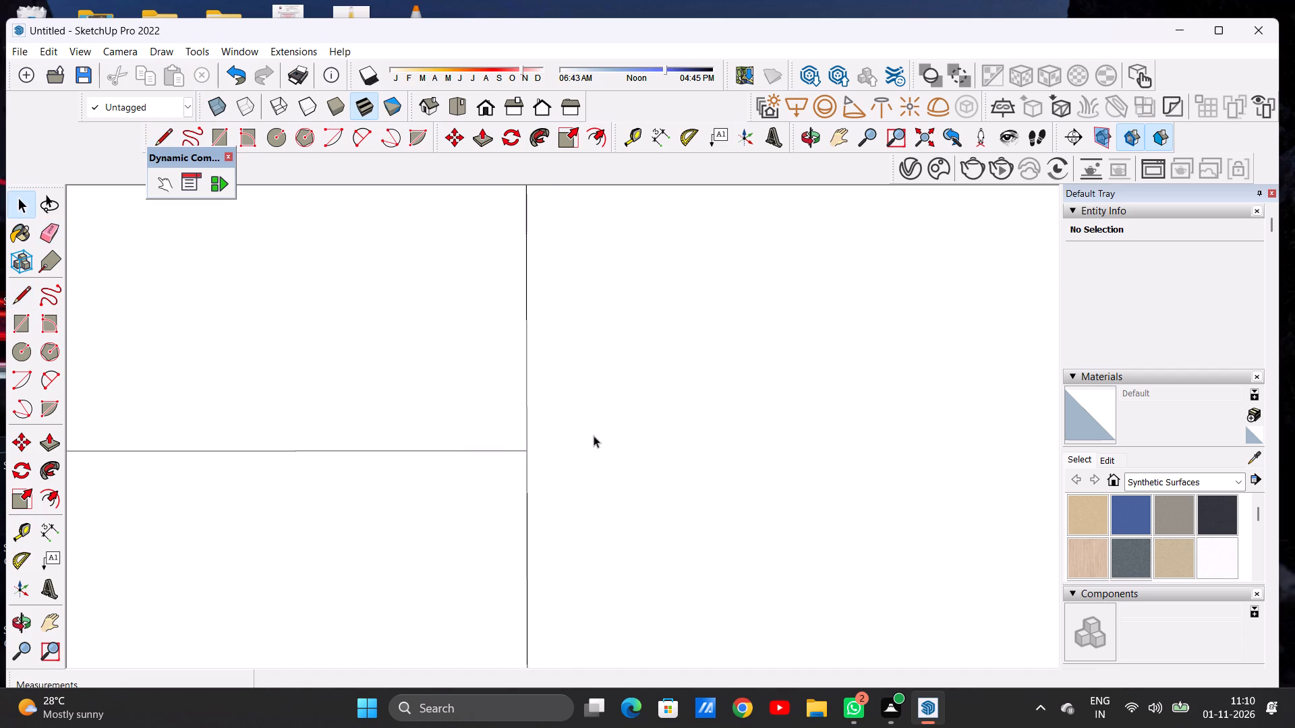
Copy the top band on the window's outer side about 1' 8 15/16" straight down, level with the middle band between window and door.
scroll(594, 435, down, 20)
scroll(594, 435, down, 15)
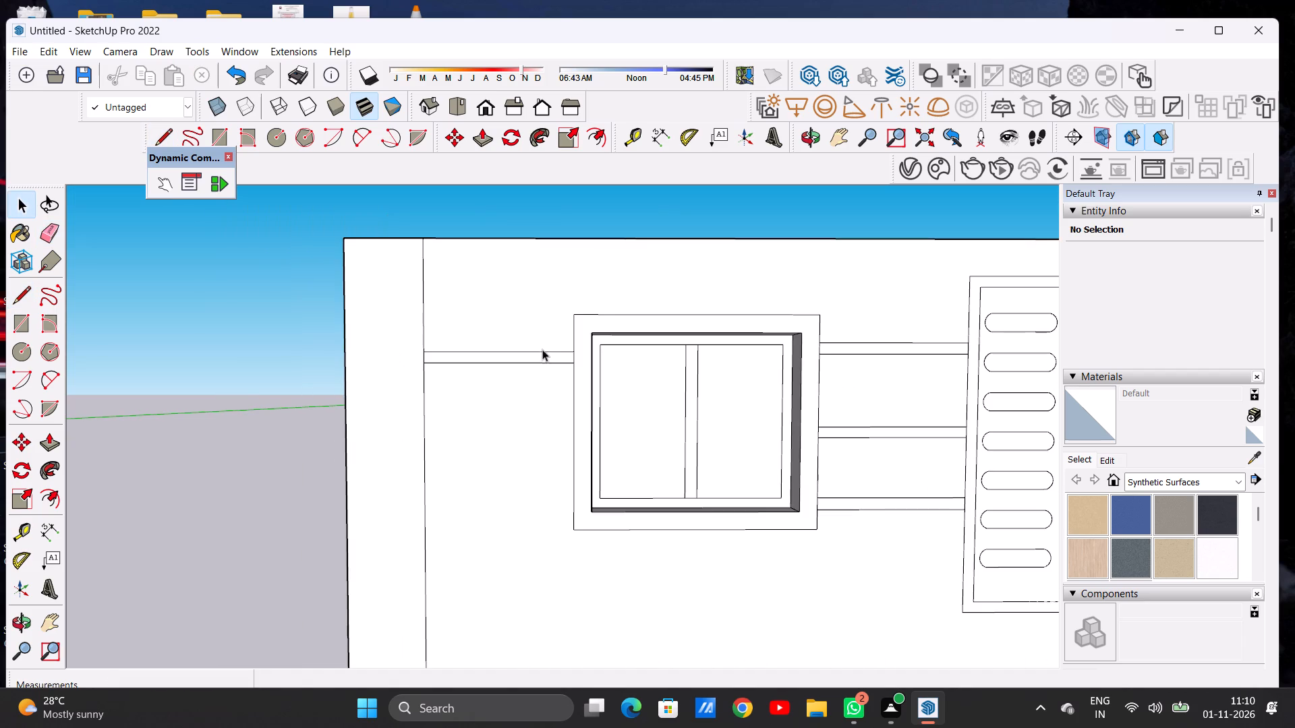
scroll(563, 357, up, 5)
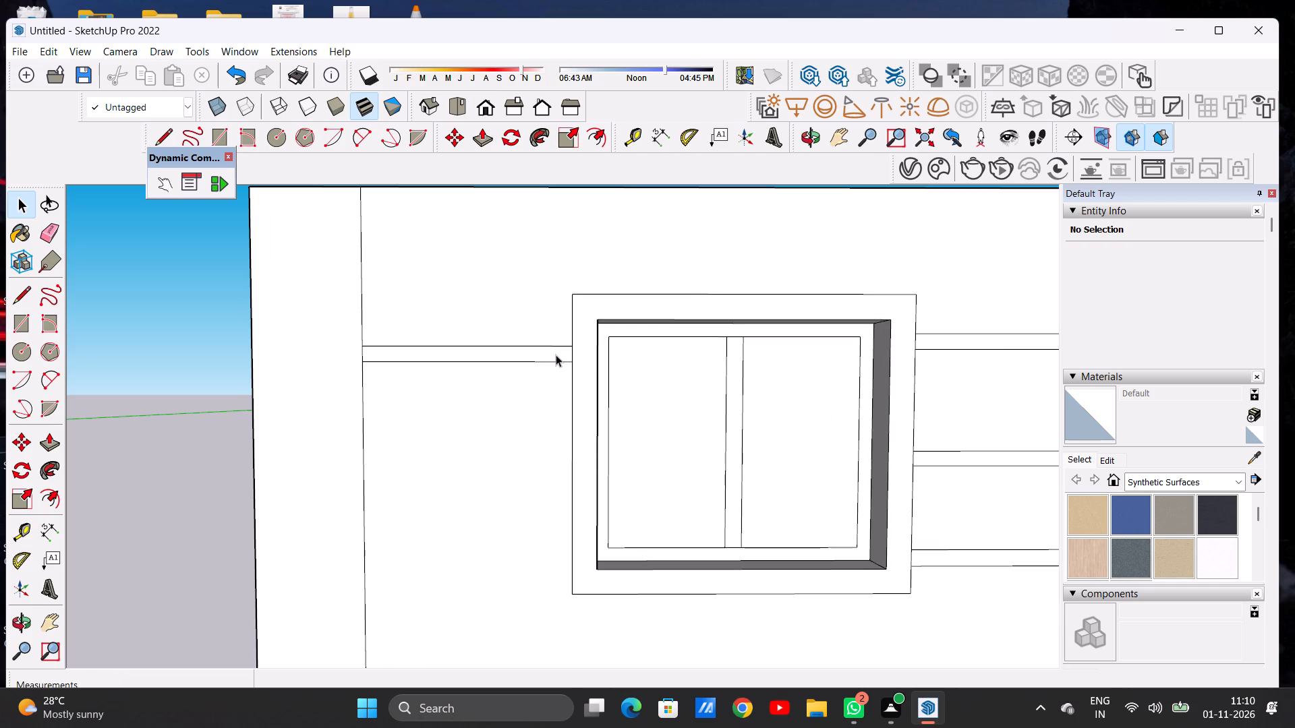
double_click(556, 355)
key(m)
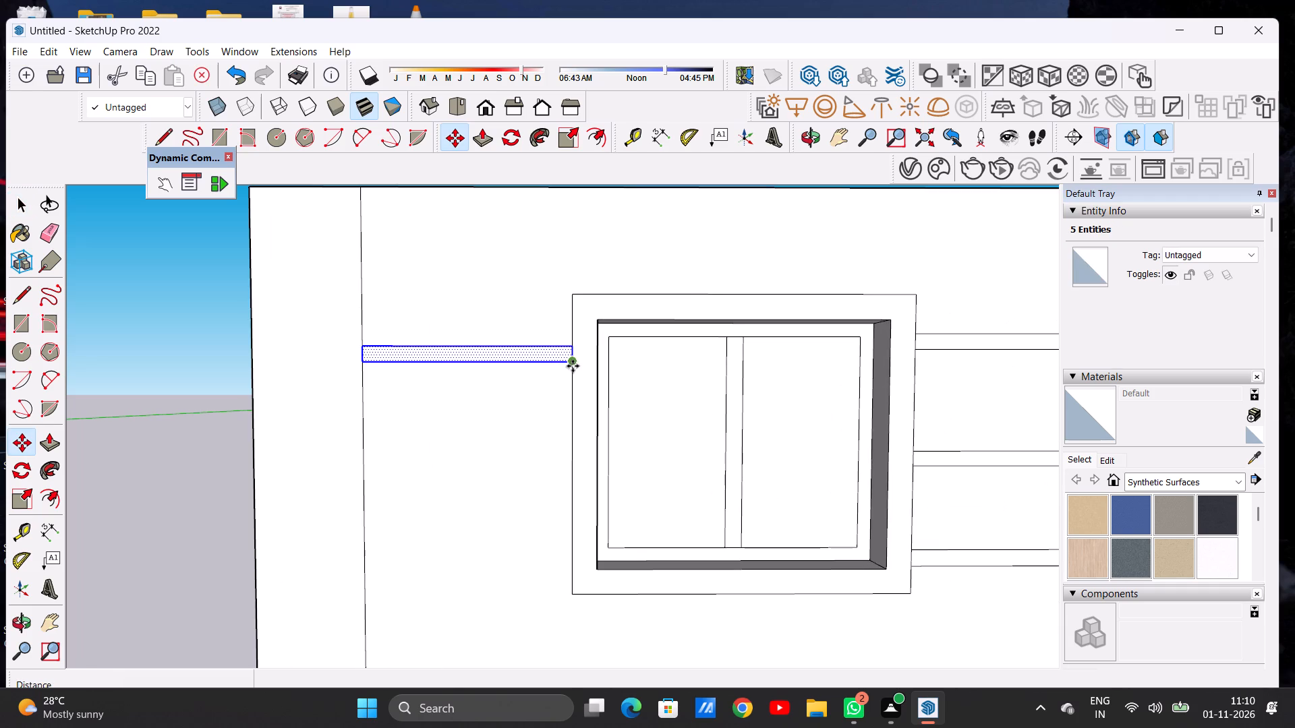
click(573, 366)
scroll(558, 442, down, 6)
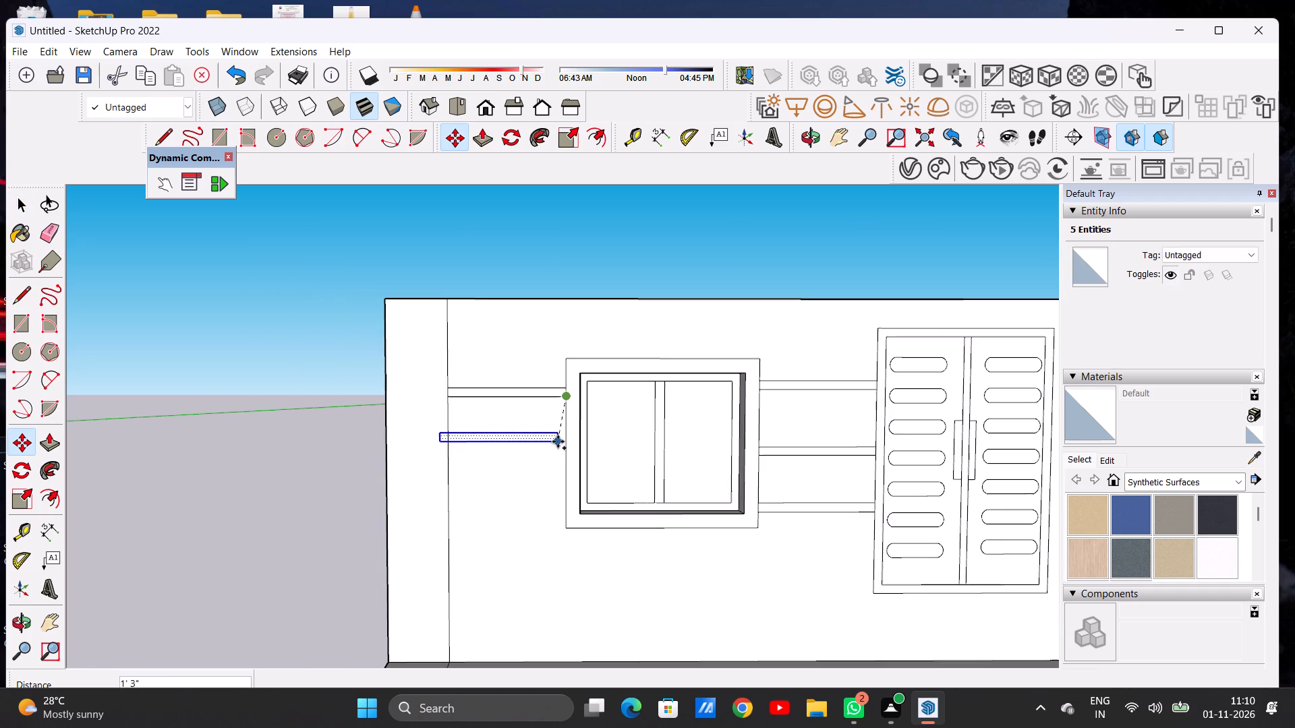
scroll(564, 458, up, 7)
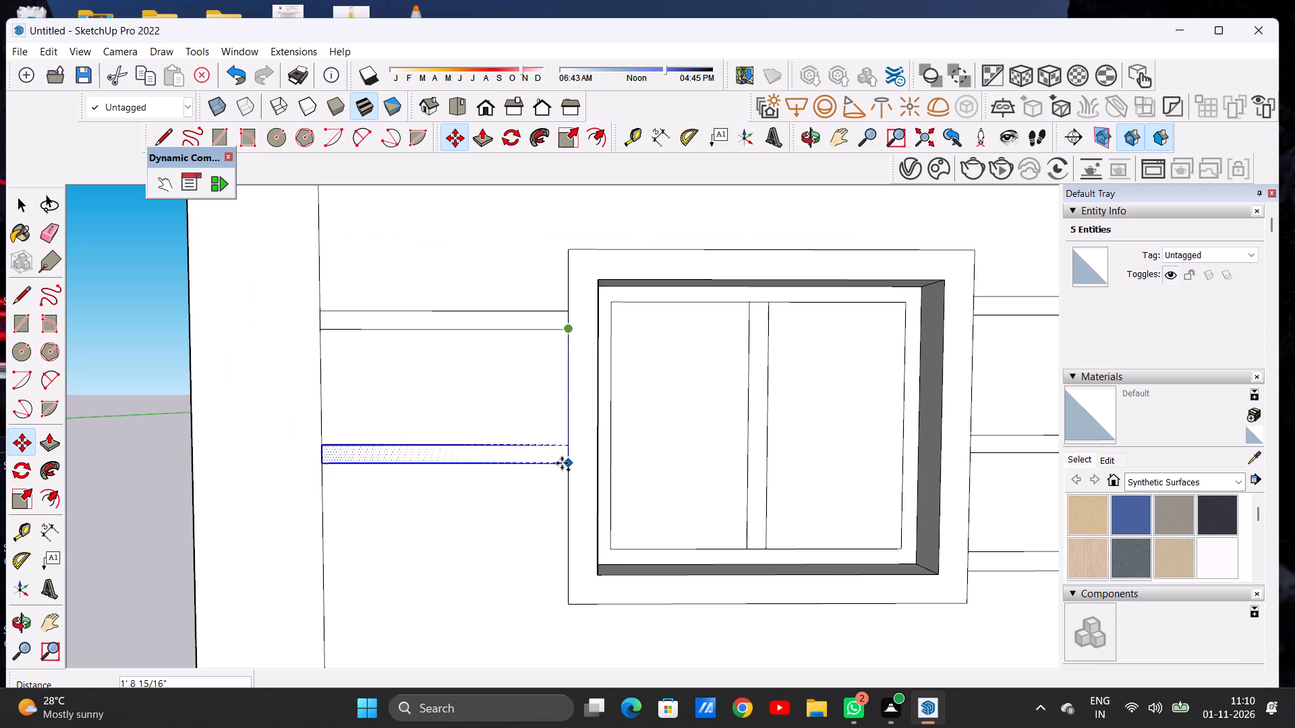
click(562, 463)
Copy the new middle band about 1' 6 7/16" further down, level with the lowest band between window and door.
click(562, 463)
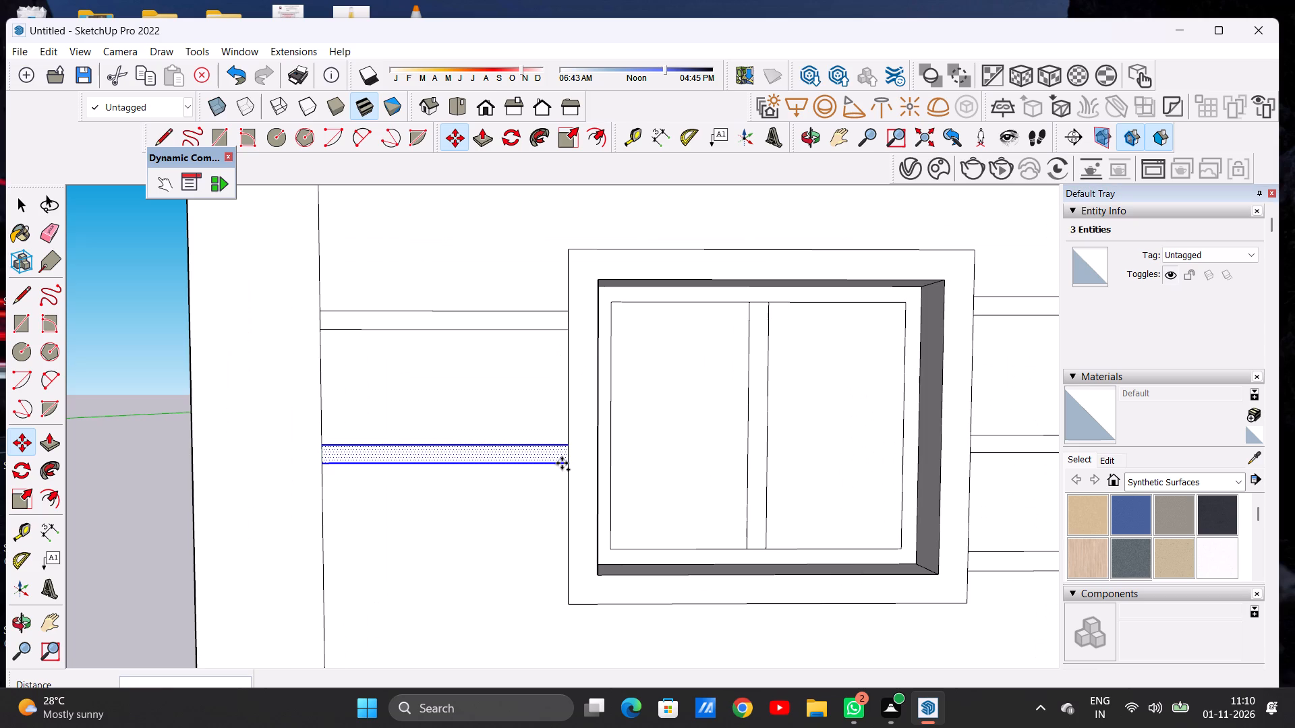
click(565, 579)
key(space)
scroll(542, 541, down, 15)
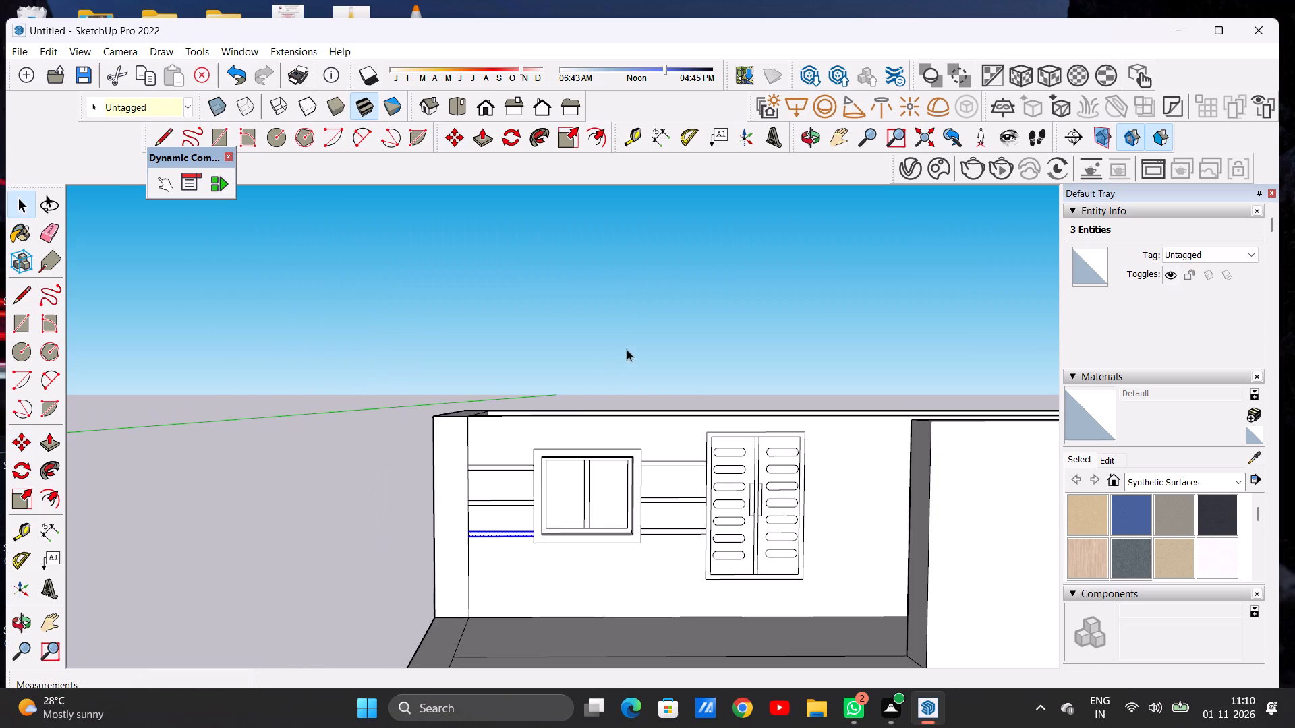
click(635, 344)
Examine the wall with its window, door and bands on both window sides from several distances and angles.
scroll(653, 514, down, 3)
middle_drag(598, 530, 587, 508)
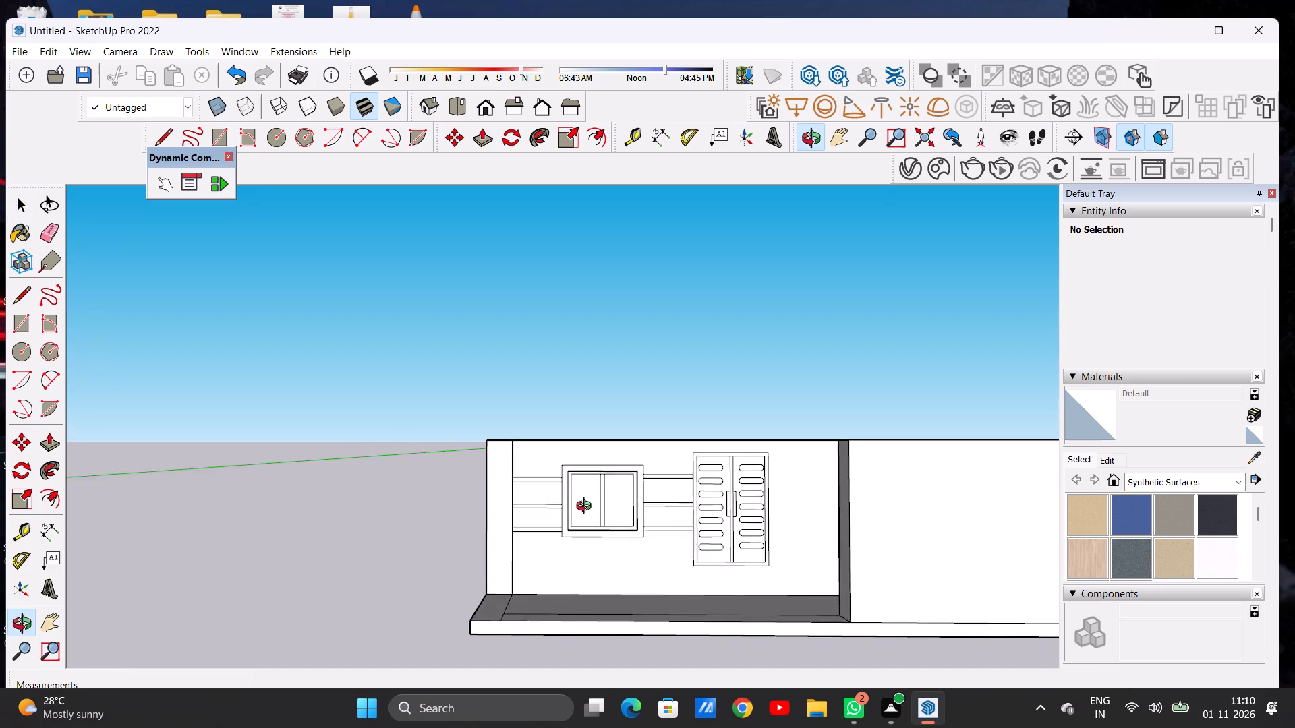
middle_drag(587, 508, 571, 513)
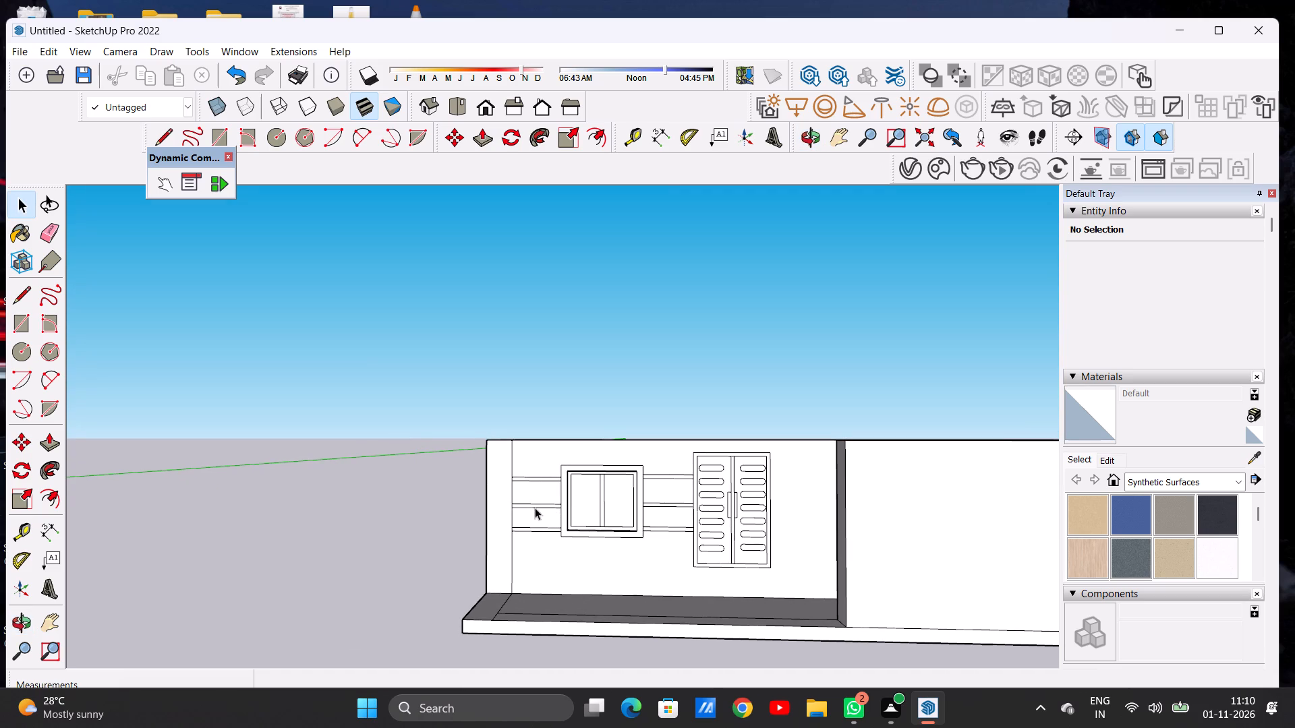
scroll(597, 497, down, 3)
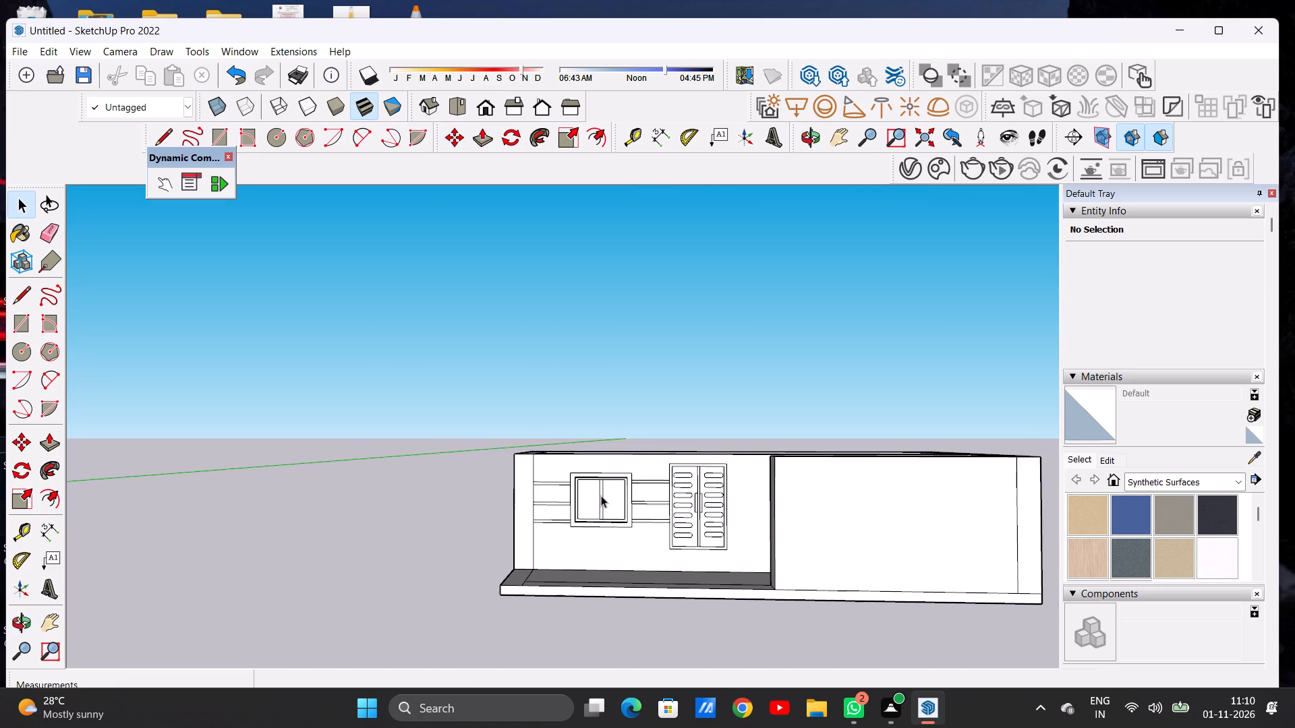
scroll(601, 489, down, 4)
scroll(624, 493, up, 11)
scroll(569, 495, down, 1)
scroll(569, 495, up, 5)
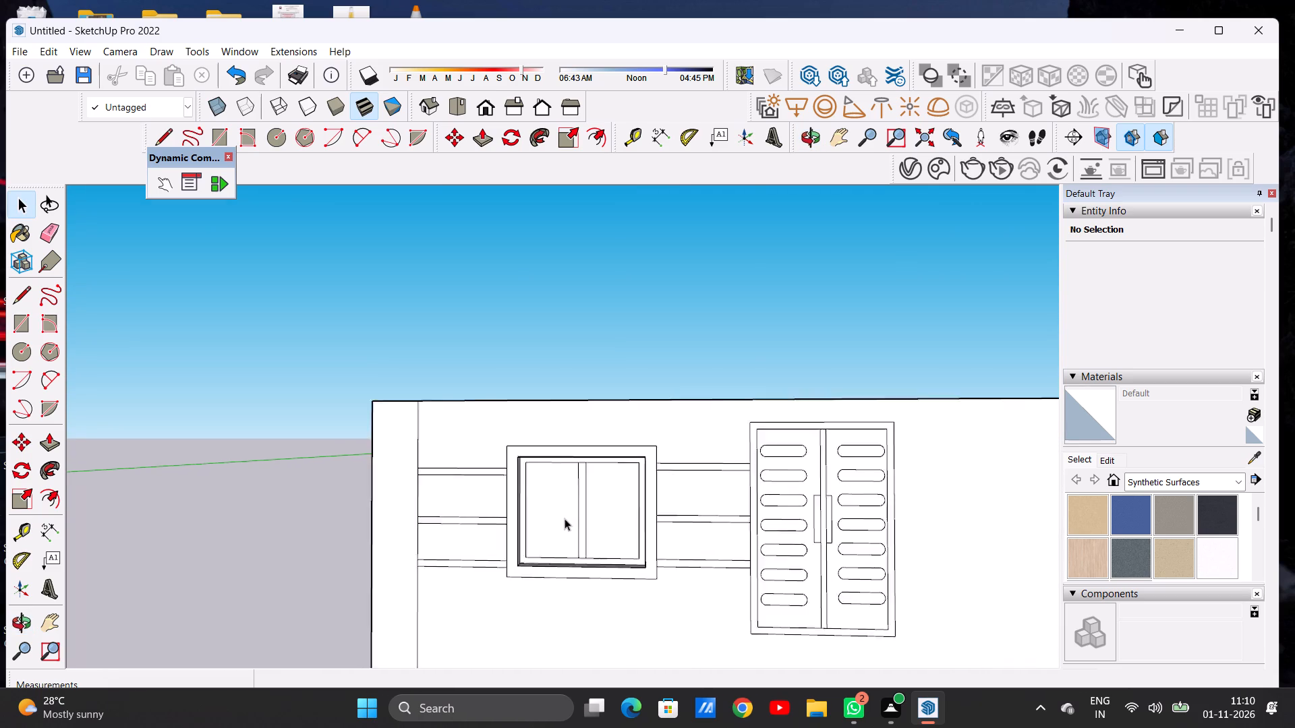
scroll(565, 518, up, 6)
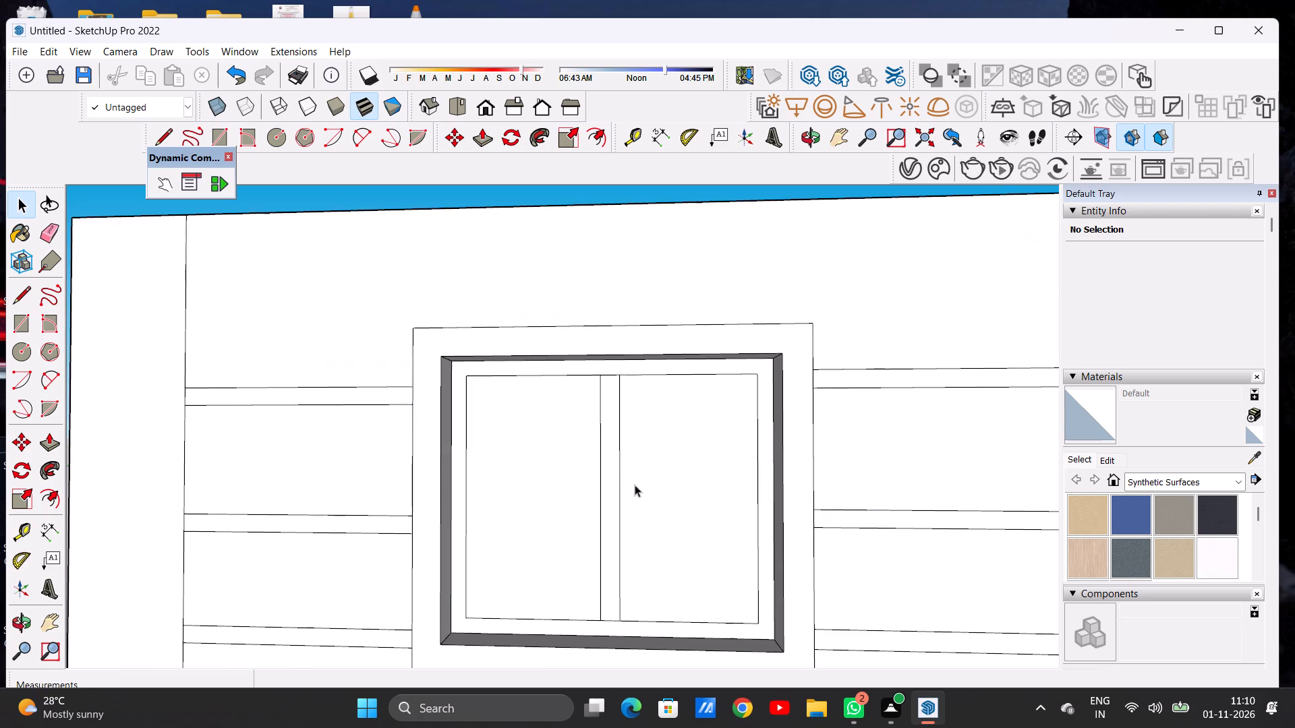
scroll(635, 485, down, 14)
scroll(590, 478, down, 7)
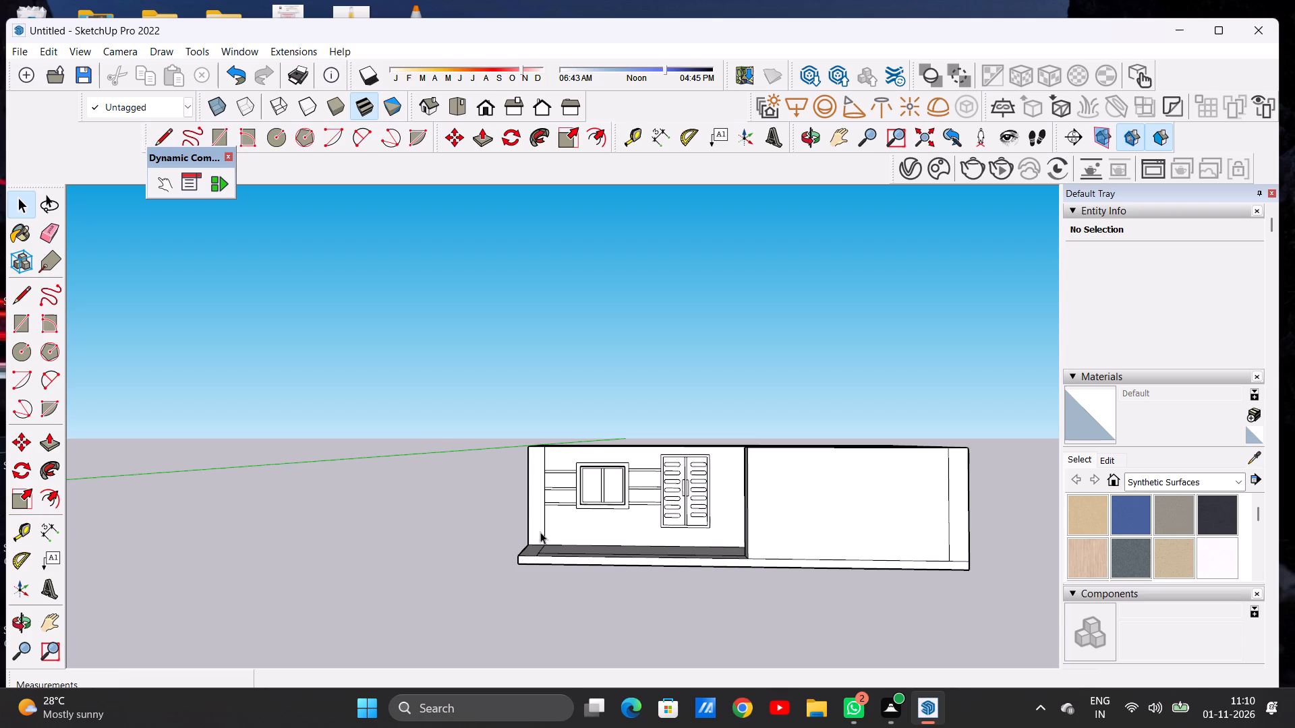
scroll(552, 533, down, 5)
middle_drag(609, 504, 609, 628)
middle_click(611, 613)
middle_drag(612, 587, 621, 463)
middle_click(624, 487)
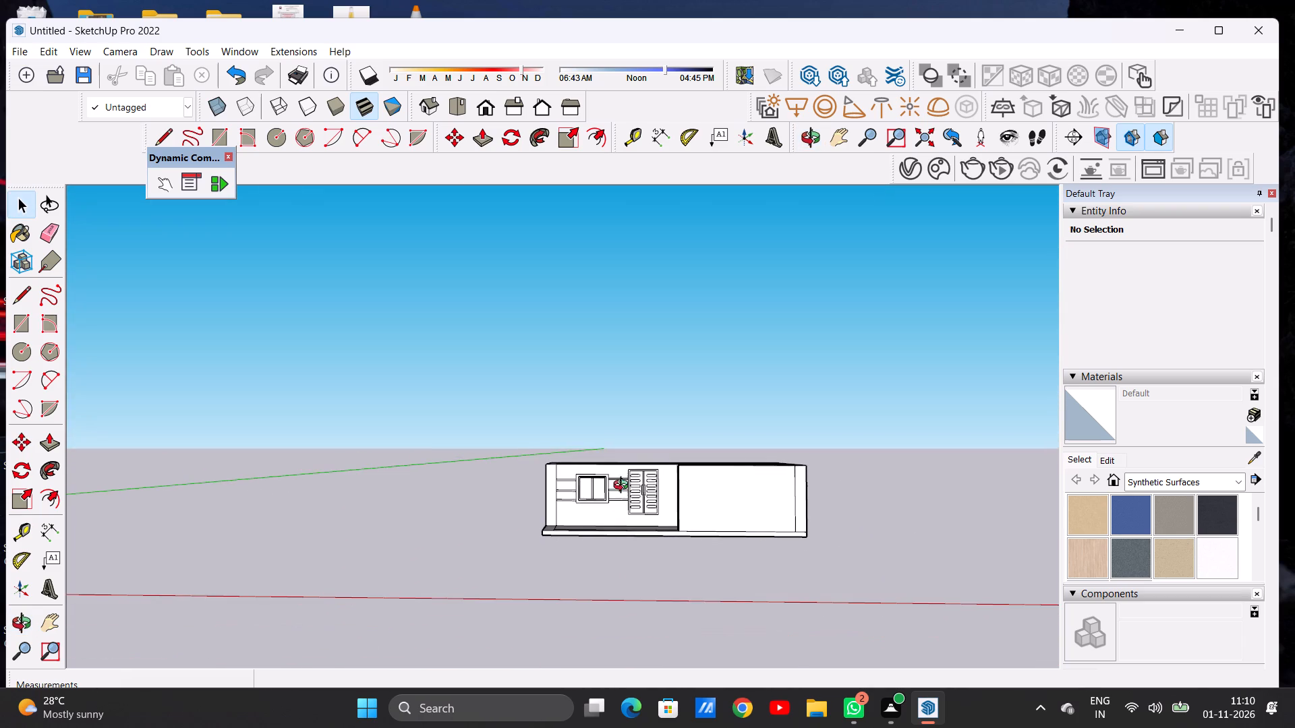
middle_click(623, 490)
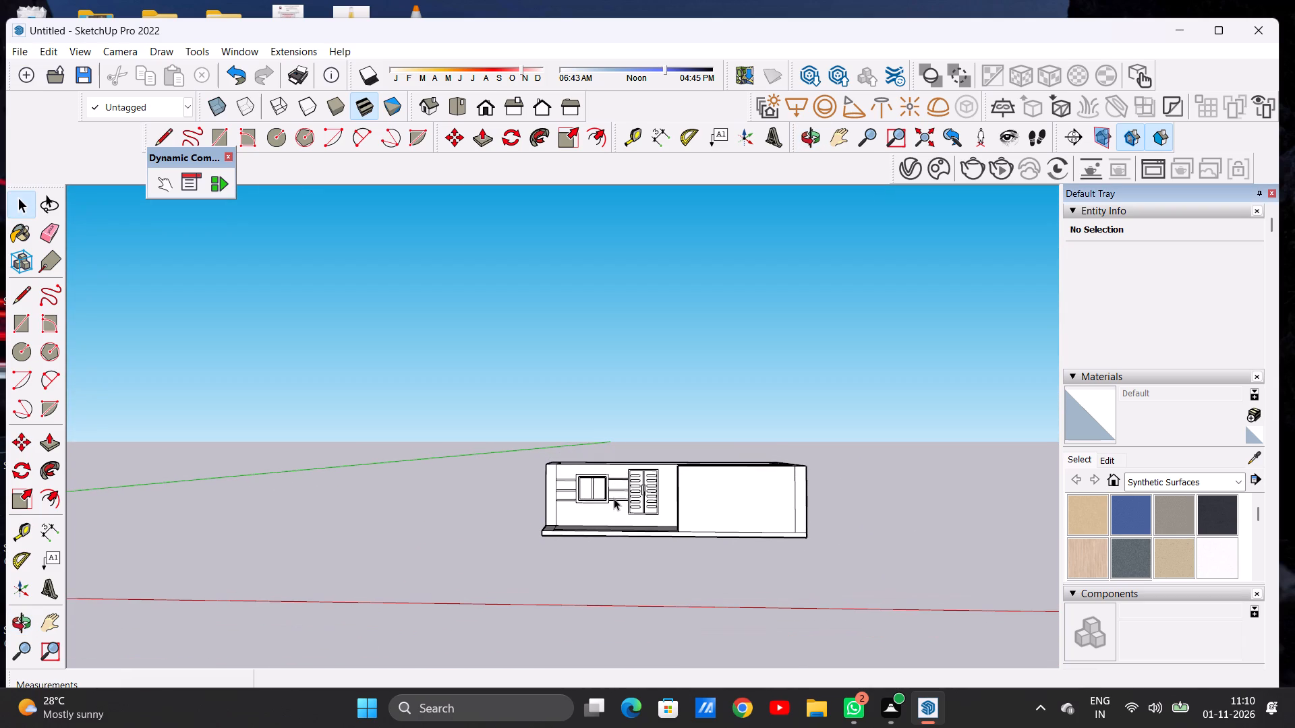
scroll(492, 487, down, 7)
scroll(579, 481, up, 11)
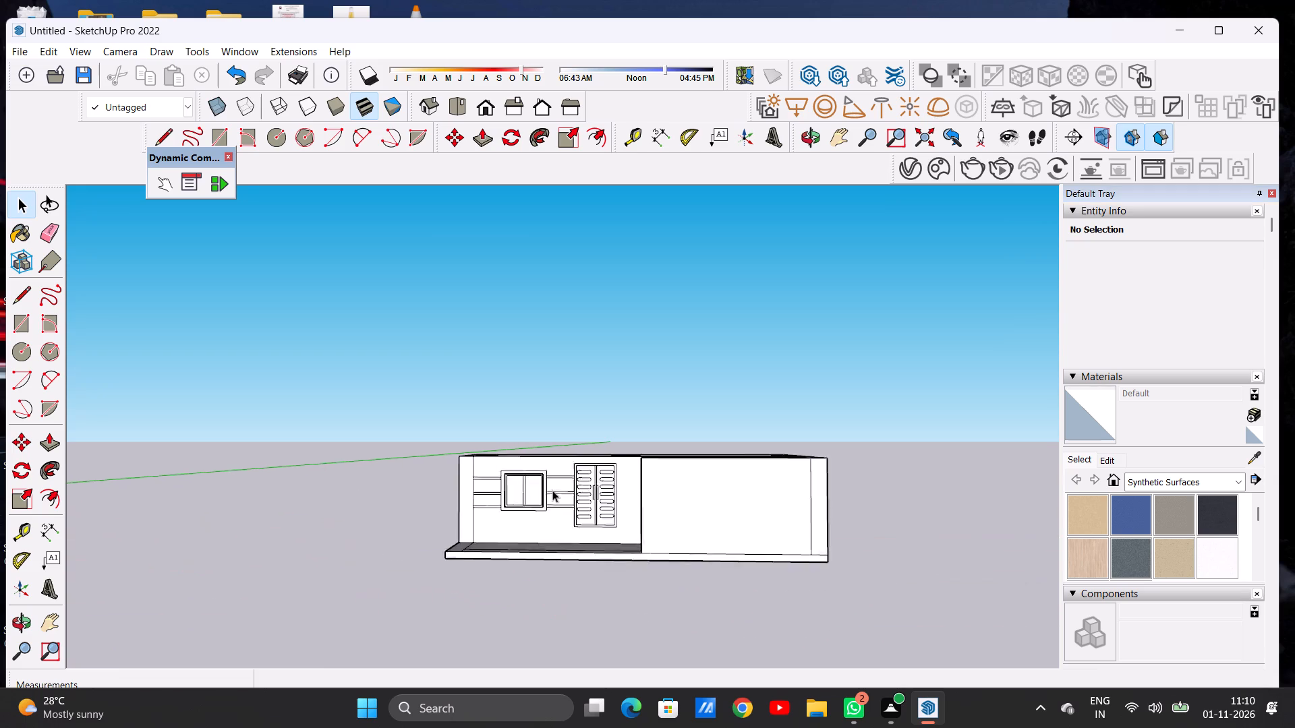
scroll(552, 490, up, 9)
scroll(545, 493, down, 1)
scroll(545, 493, up, 5)
middle_drag(625, 502, 407, 504)
middle_drag(407, 504, 639, 510)
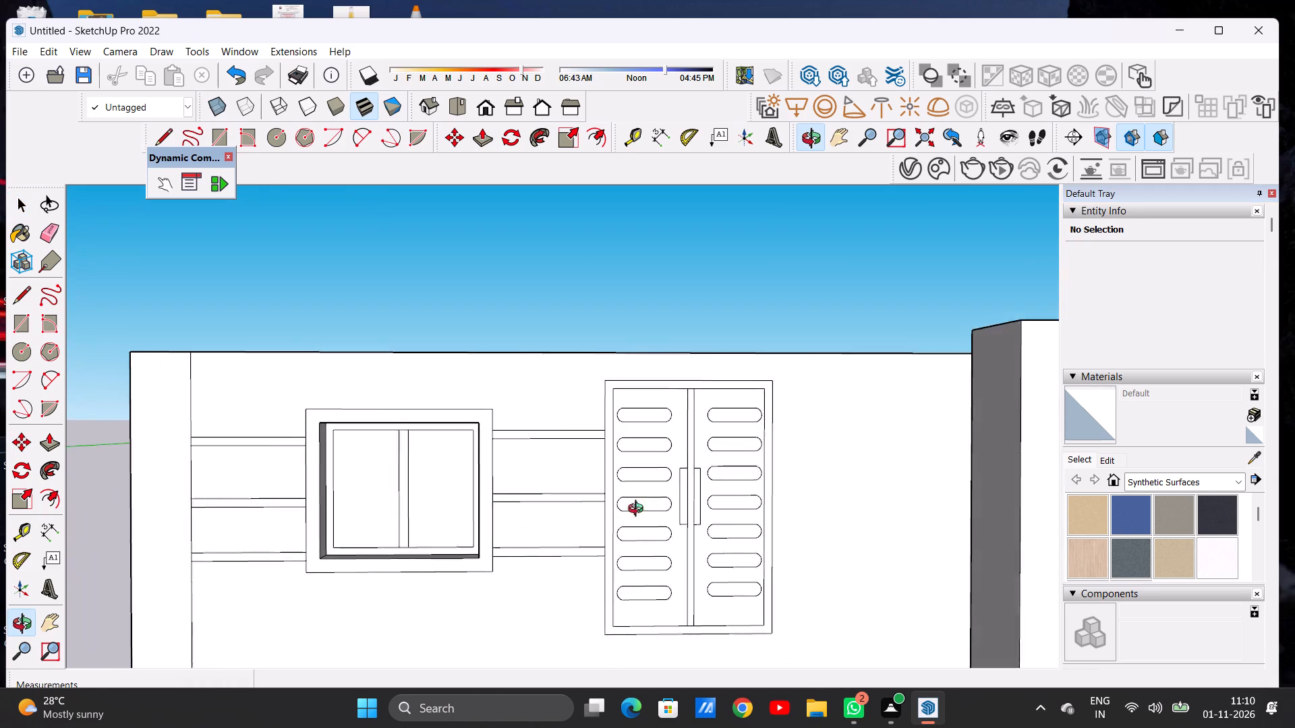
middle_drag(639, 510, 629, 501)
middle_drag(629, 500, 638, 497)
scroll(488, 487, down, 2)
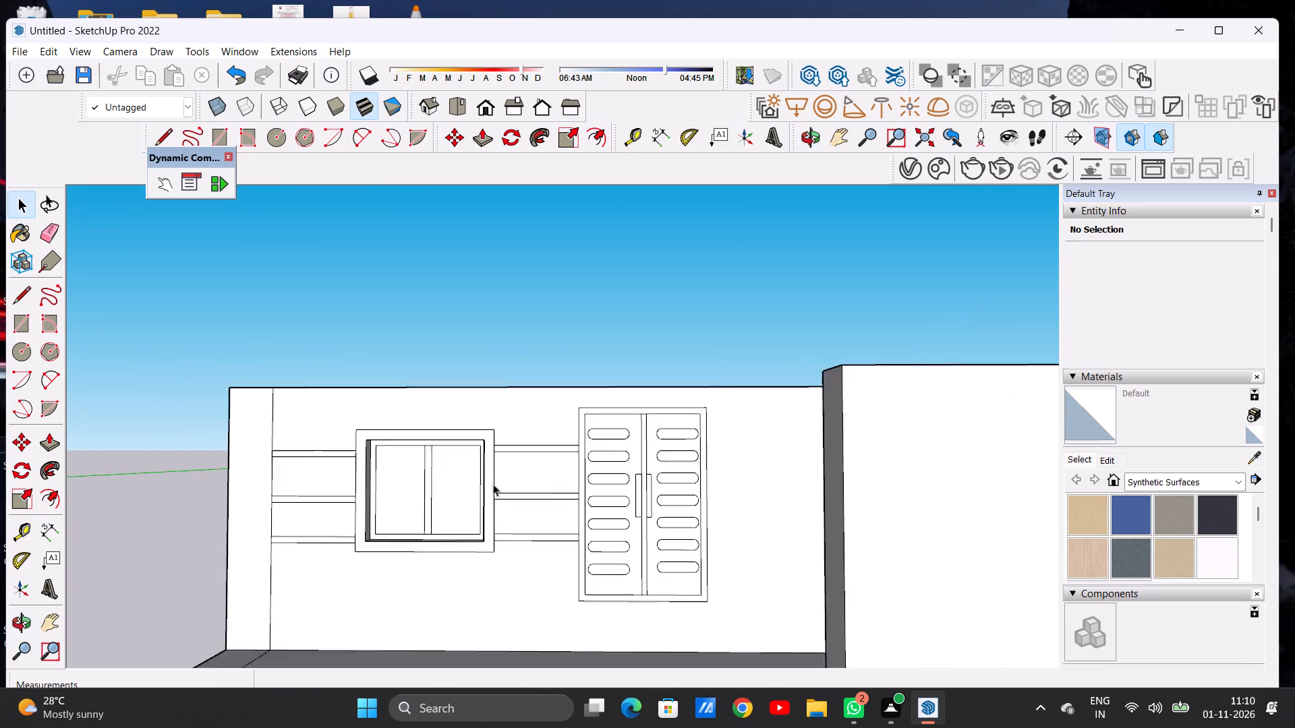
scroll(493, 484, down, 10)
scroll(612, 541, up, 20)
scroll(612, 541, up, 2)
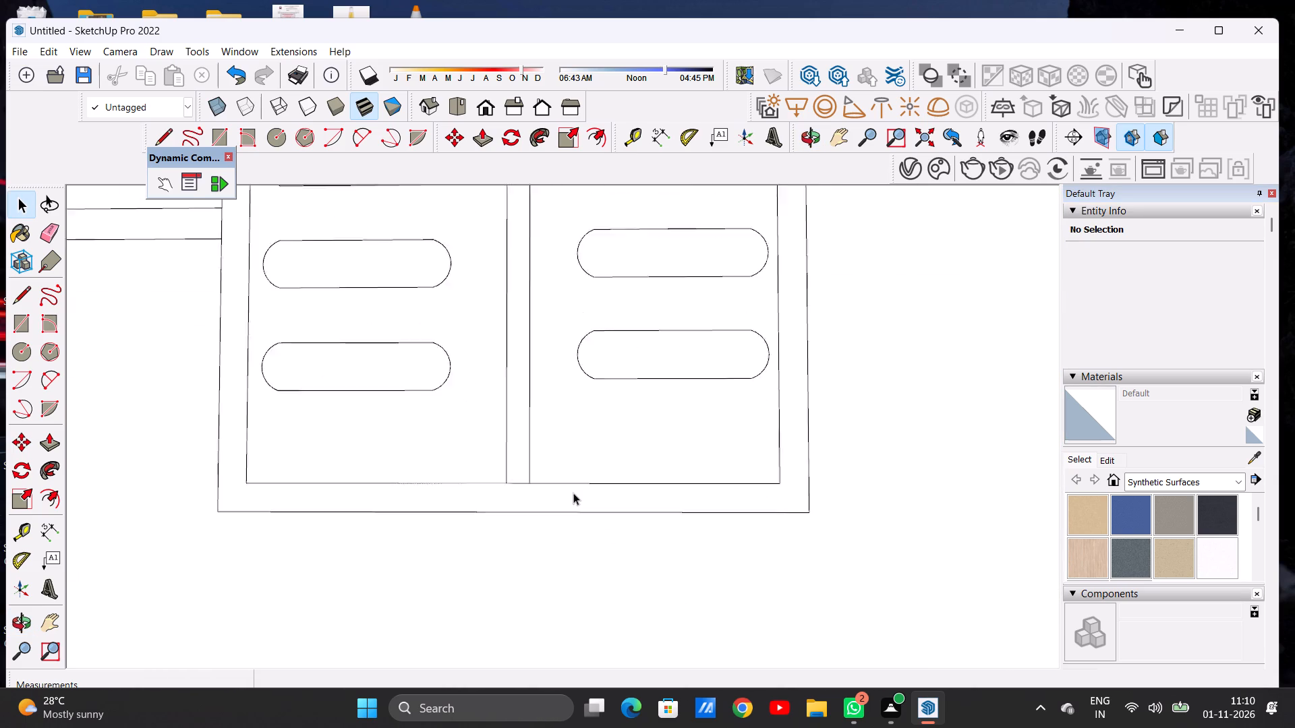
scroll(573, 493, up, 10)
scroll(574, 543, down, 20)
scroll(574, 543, down, 1)
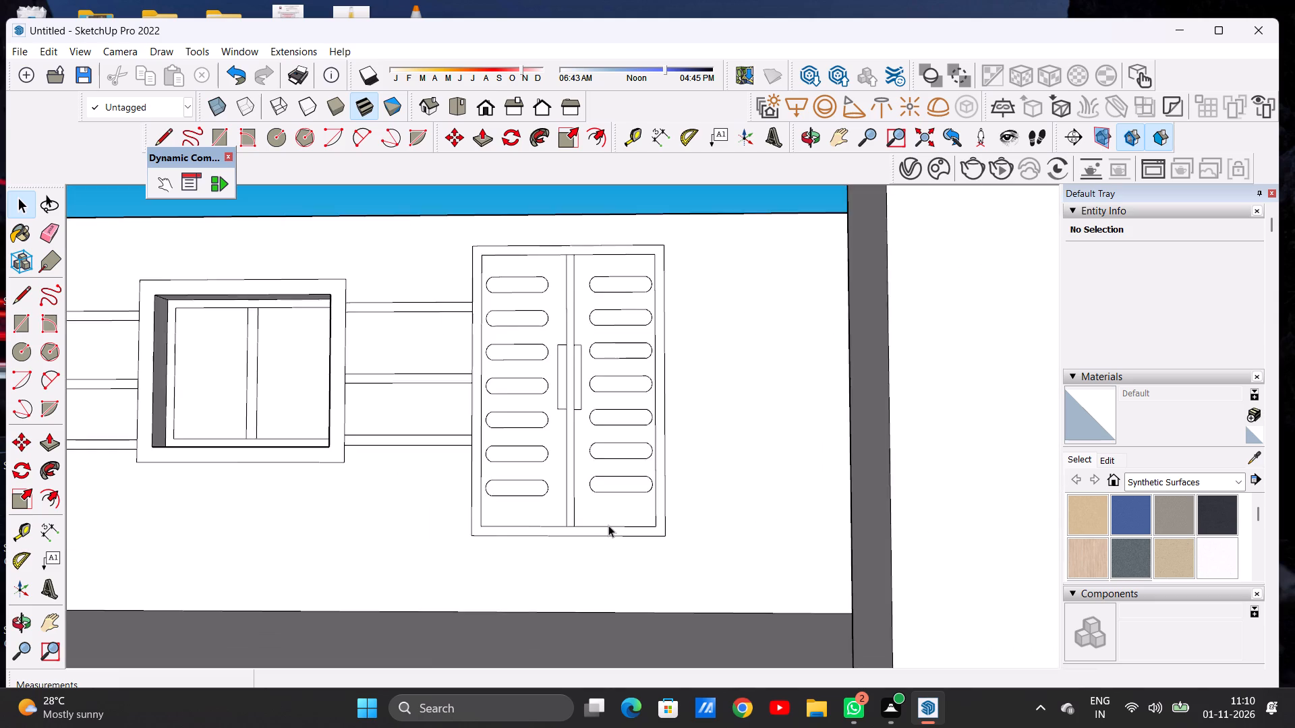
scroll(608, 525, down, 16)
middle_drag(559, 510, 560, 572)
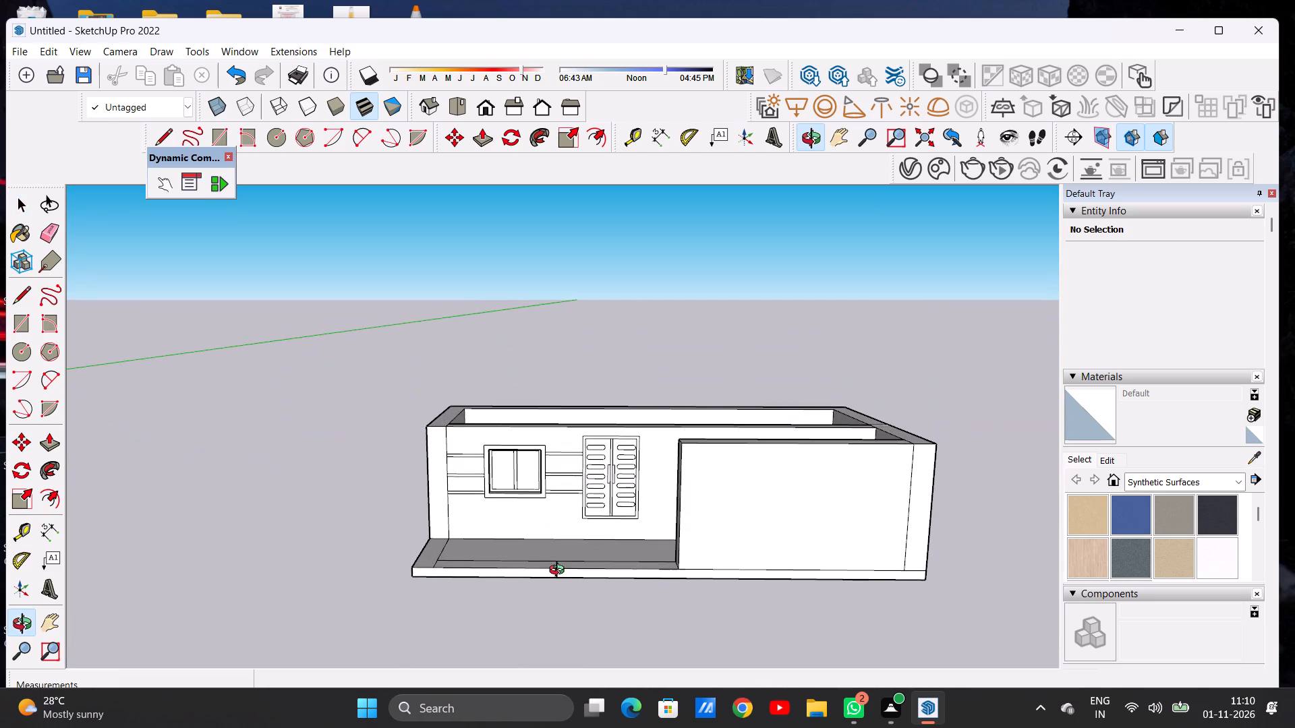
middle_drag(560, 572, 556, 570)
scroll(507, 471, up, 12)
scroll(504, 476, down, 1)
scroll(504, 476, up, 2)
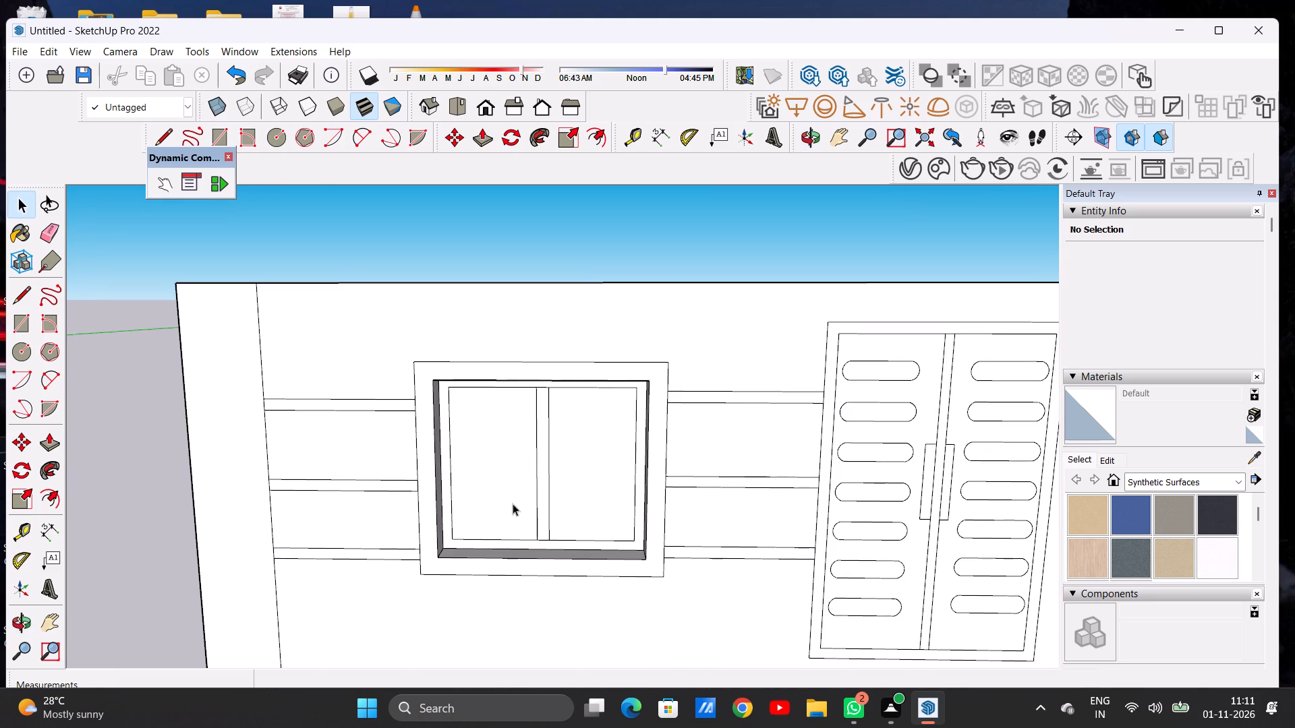
middle_drag(513, 504, 519, 434)
scroll(498, 475, down, 8)
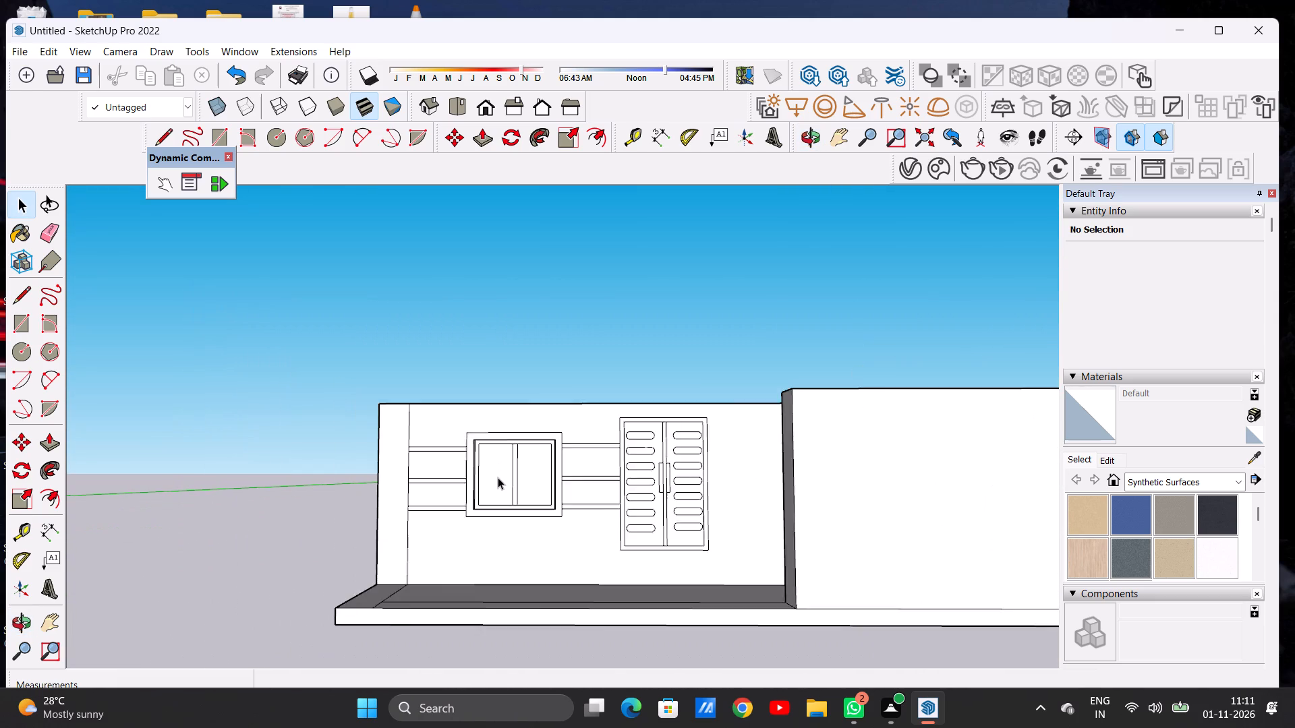
scroll(498, 477, down, 11)
middle_drag(582, 504, 561, 508)
Draw lines outlining a block under the door, extending about 7" past each side of its frame and about 1' 10 3/4" down to the floor.
scroll(580, 510, up, 14)
middle_drag(575, 518, 600, 506)
scroll(596, 514, up, 2)
scroll(596, 514, down, 1)
scroll(596, 514, up, 1)
key(l)
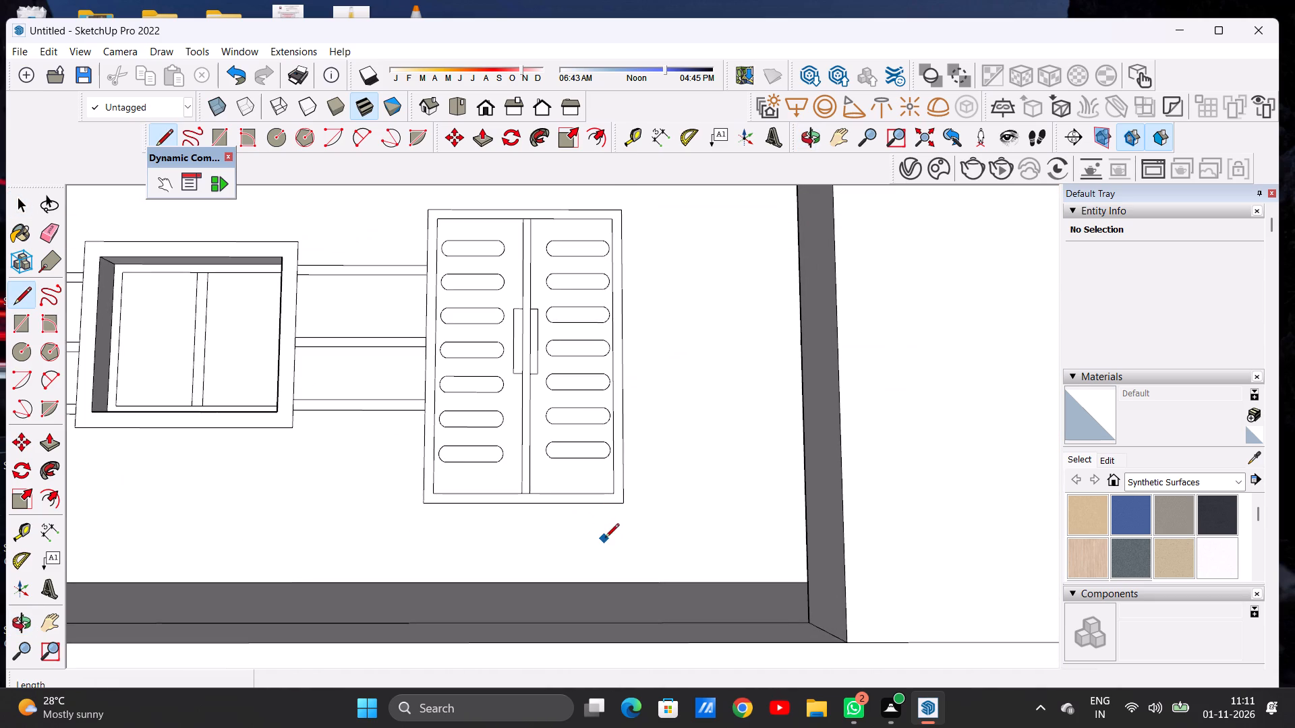
scroll(605, 539, up, 3)
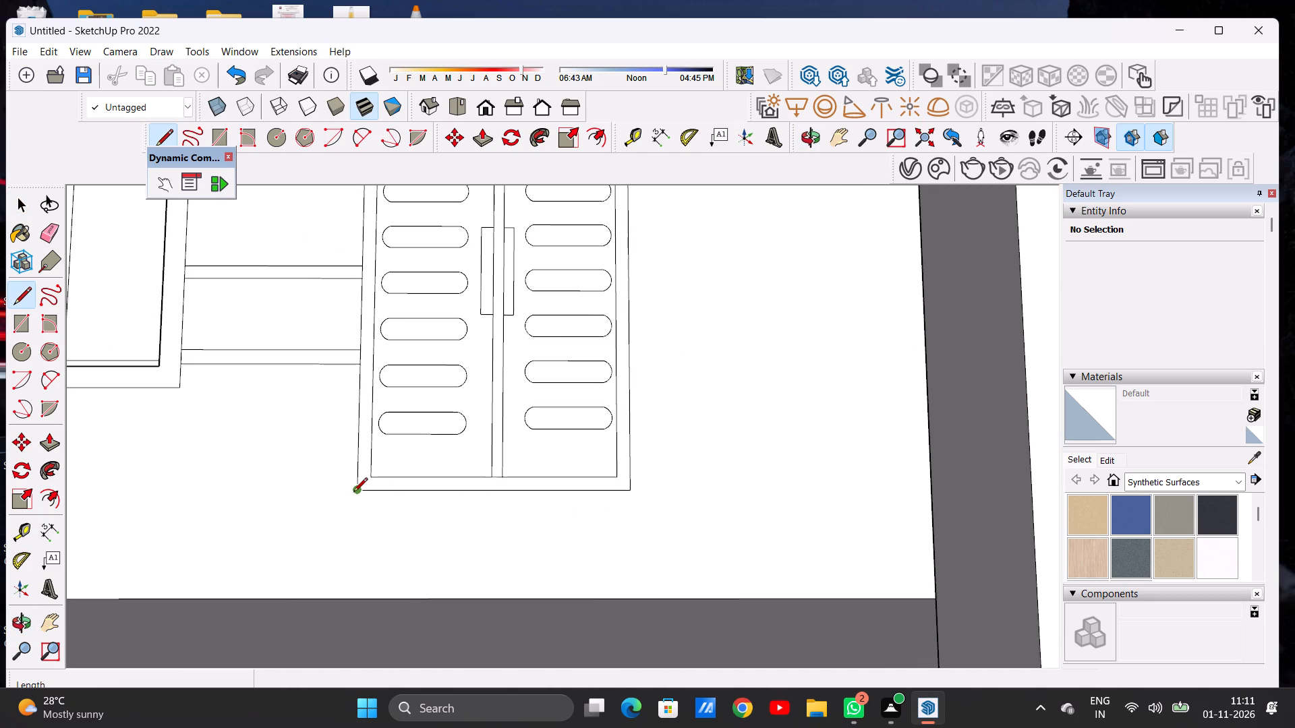
click(353, 493)
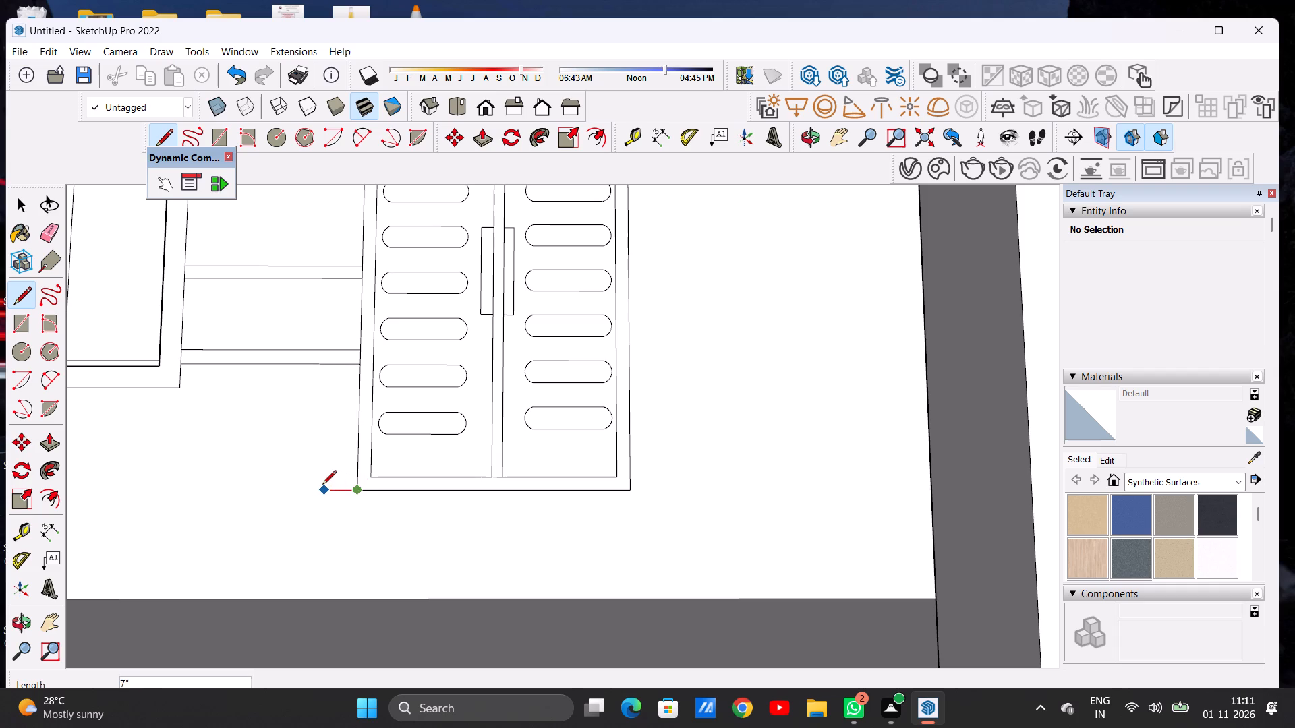
click(321, 484)
click(321, 597)
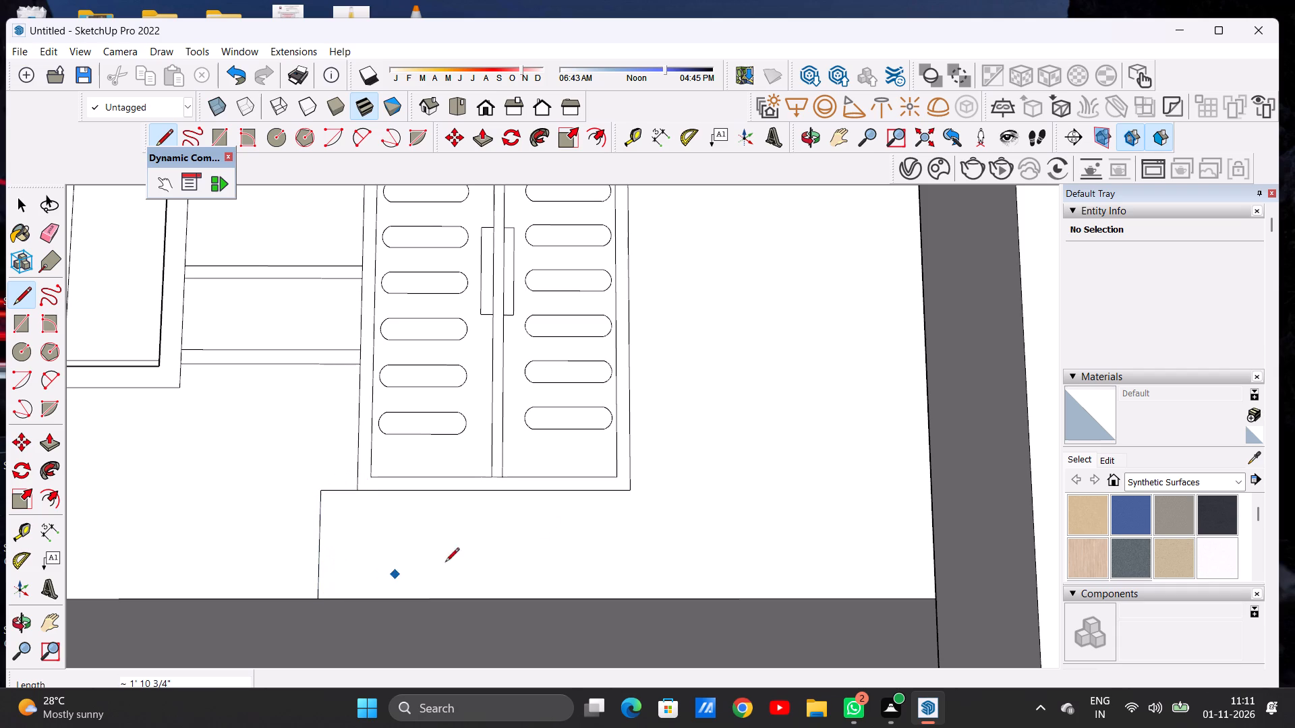
click(631, 492)
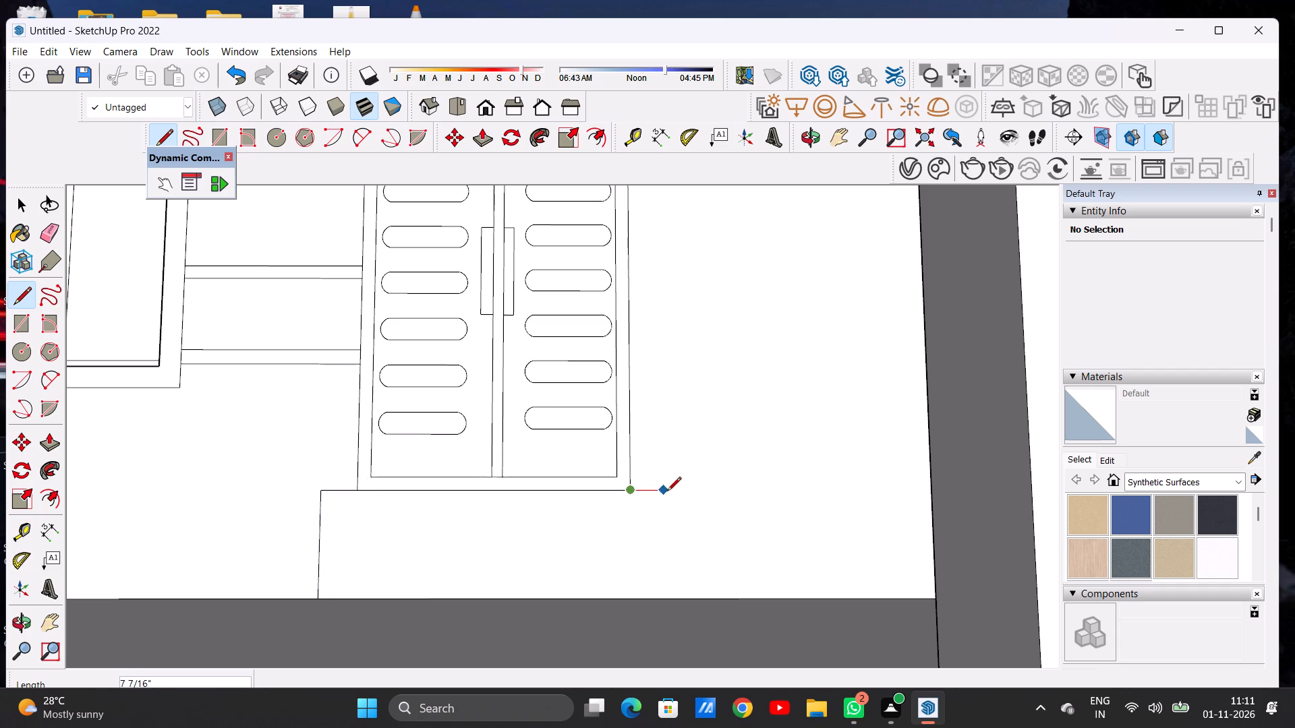
click(658, 493)
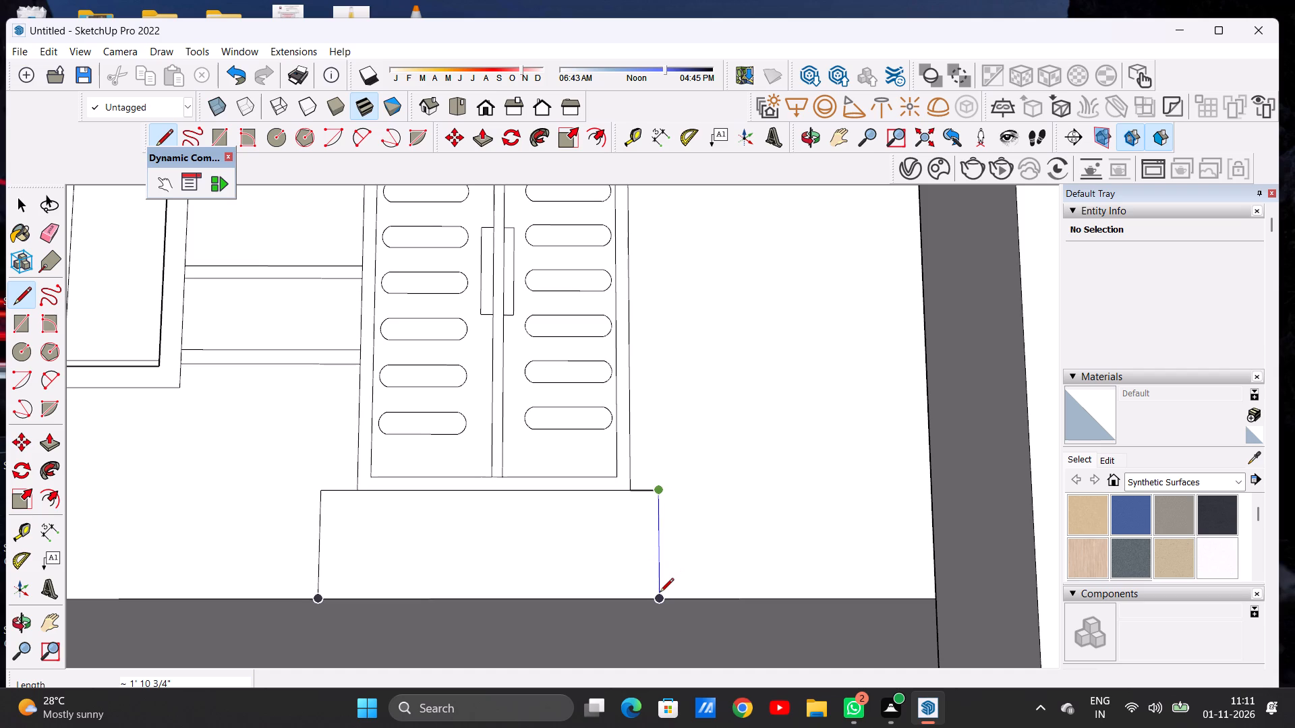
click(660, 593)
key(space)
Examine the block outlined beneath the door and the floor in front of it from several distances and angles.
scroll(649, 539, down, 5)
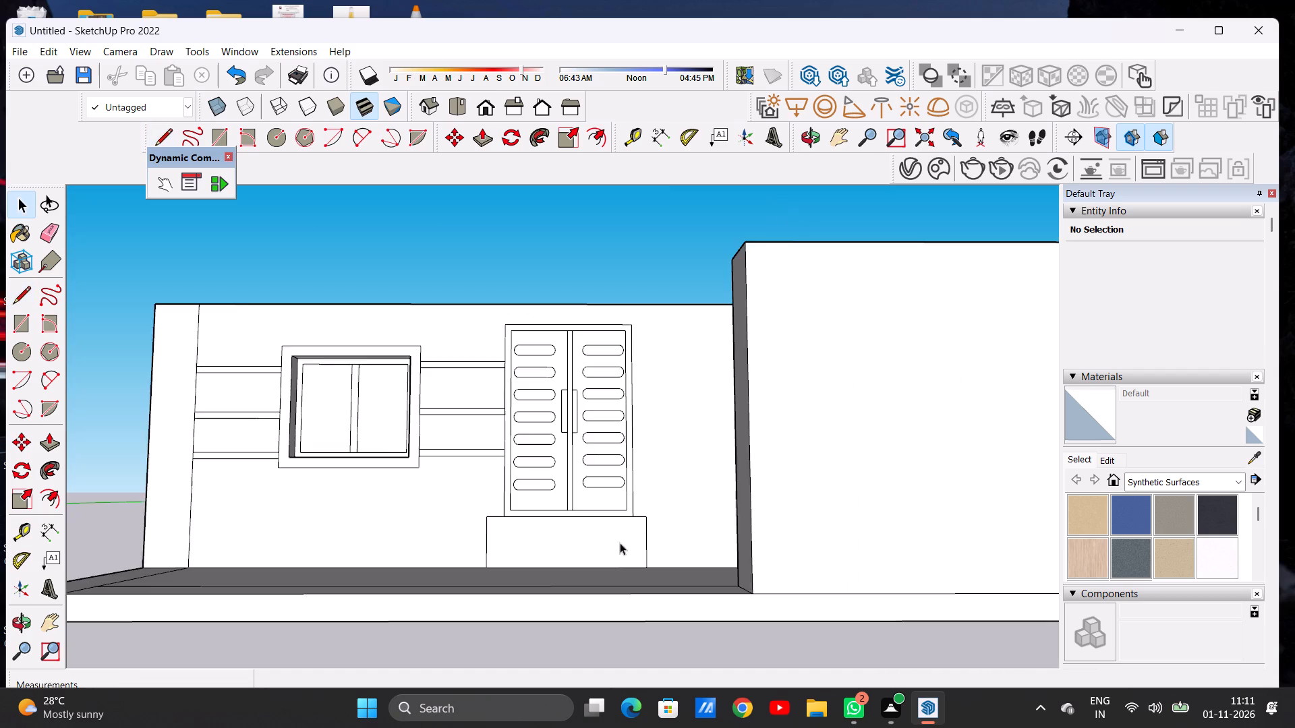
scroll(620, 543, down, 10)
middle_drag(596, 543, 592, 611)
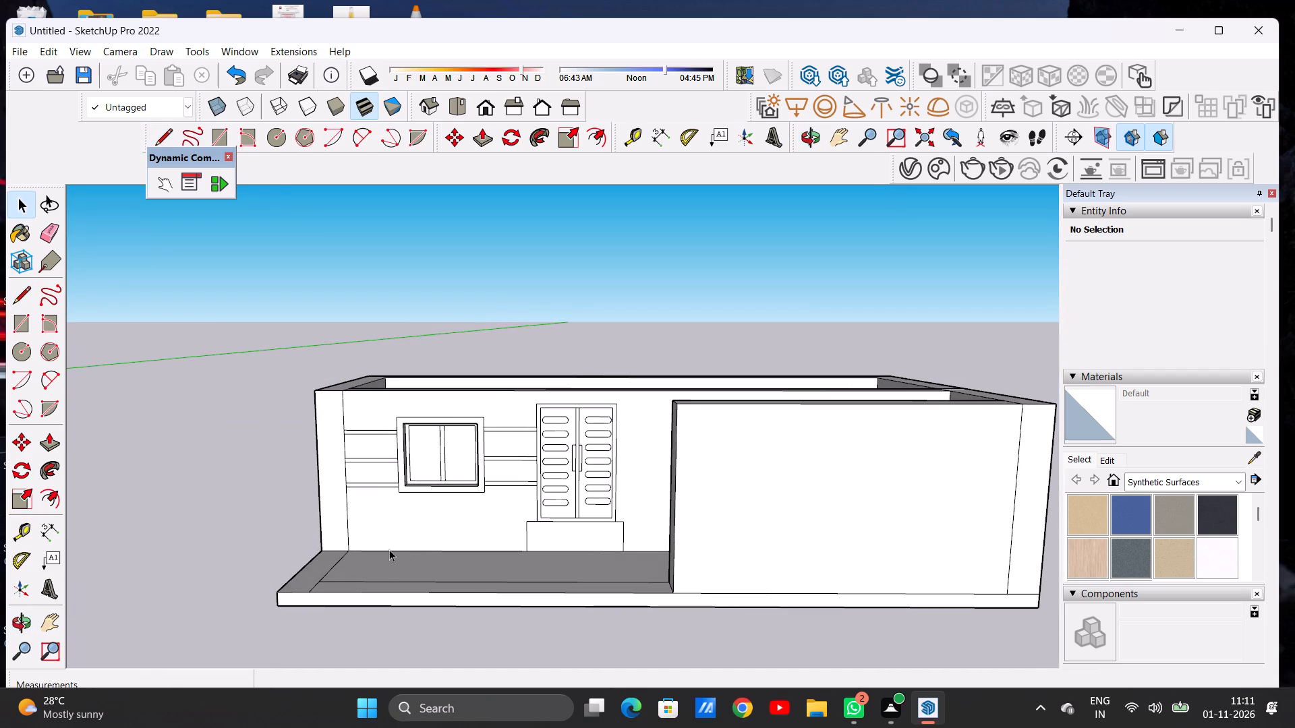
scroll(466, 522, up, 3)
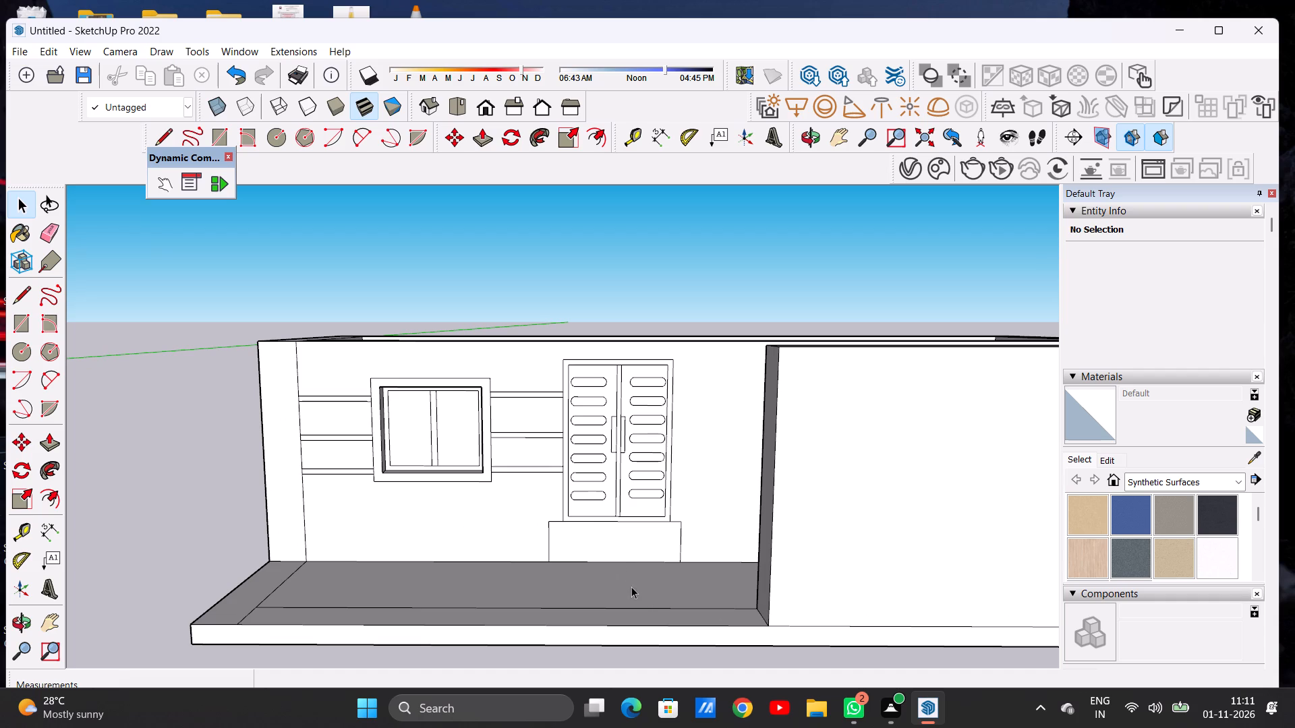
scroll(592, 580, down, 3)
middle_drag(605, 567, 591, 542)
scroll(639, 549, up, 8)
scroll(639, 549, down, 1)
scroll(639, 549, up, 1)
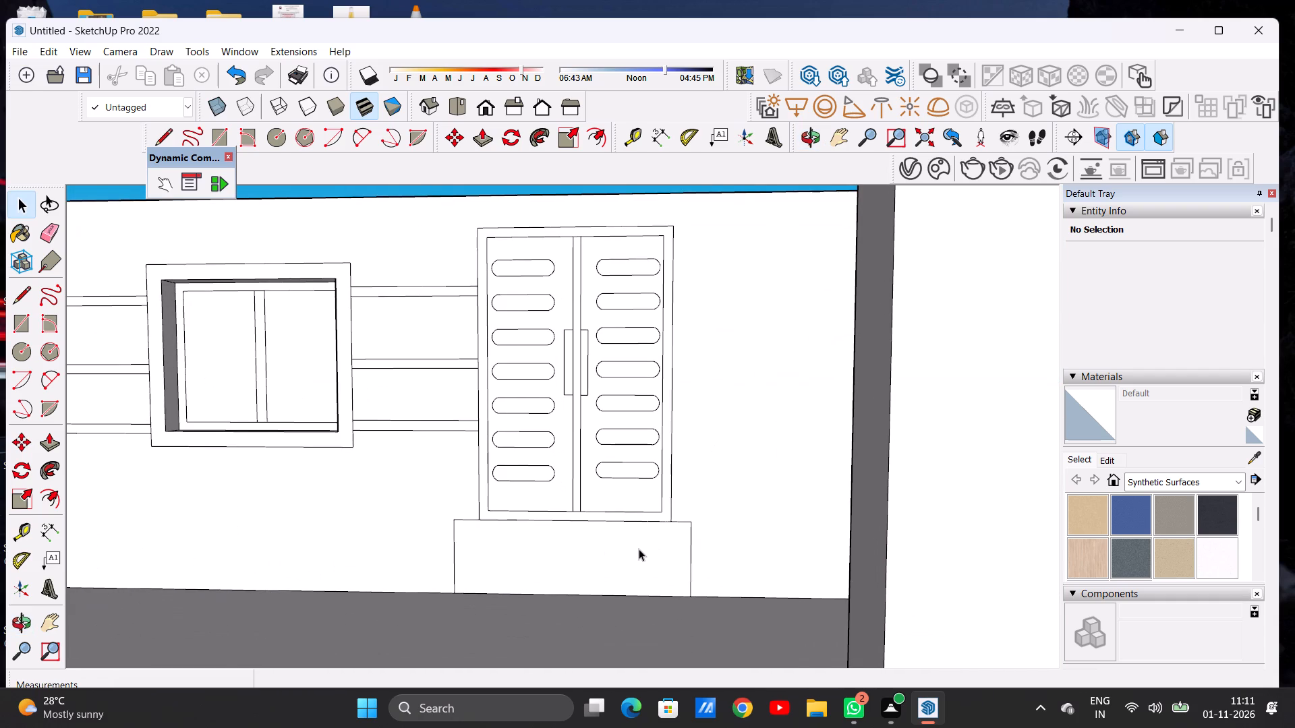
Draw a rectangle about 5' 11 13/16" by 5' 8 3/8" on the floor, from the under-door block's base to the floor's inner border line.
key(r)
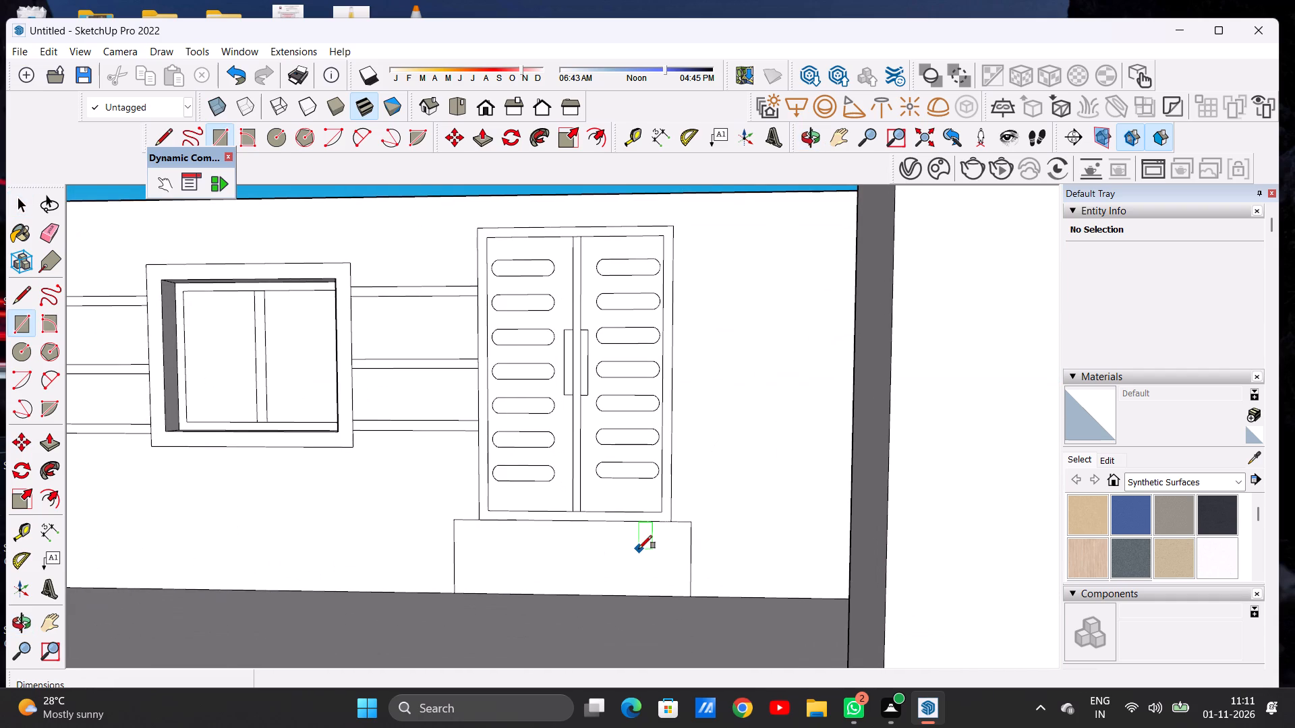
scroll(631, 544, down, 7)
middle_drag(596, 541, 604, 678)
scroll(631, 566, up, 5)
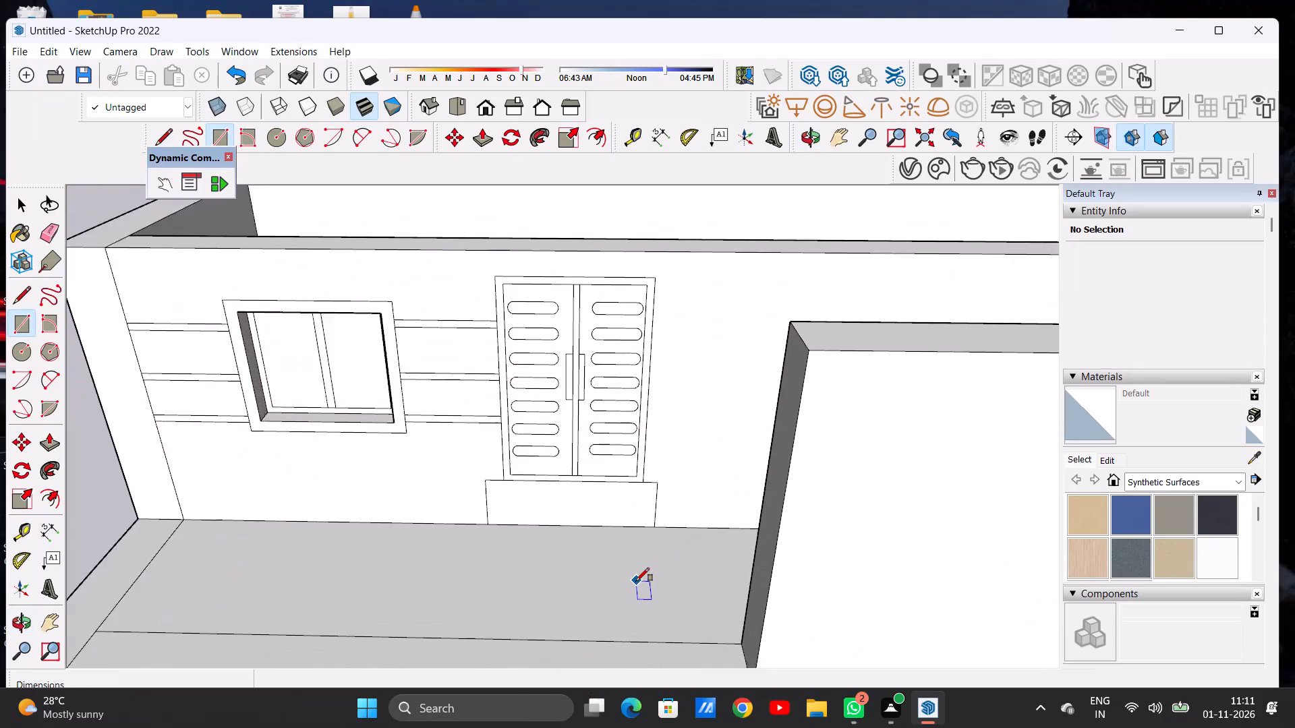
click(474, 522)
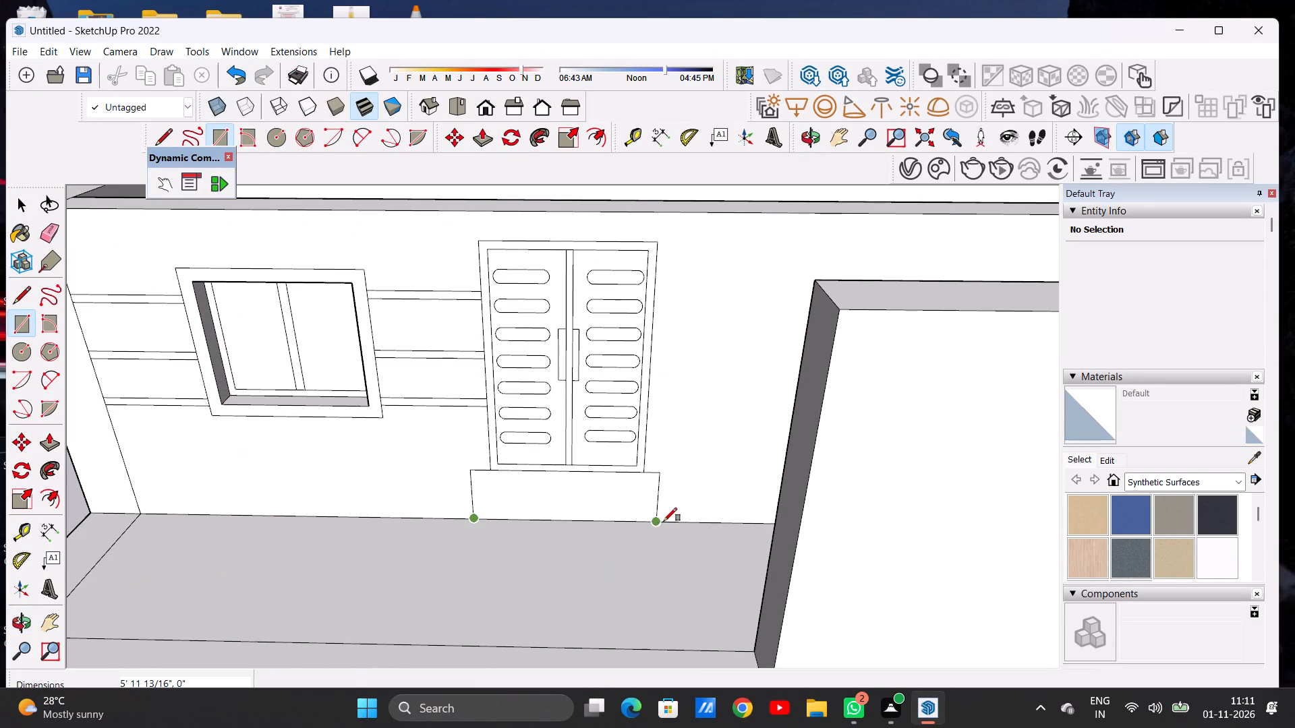
click(654, 524)
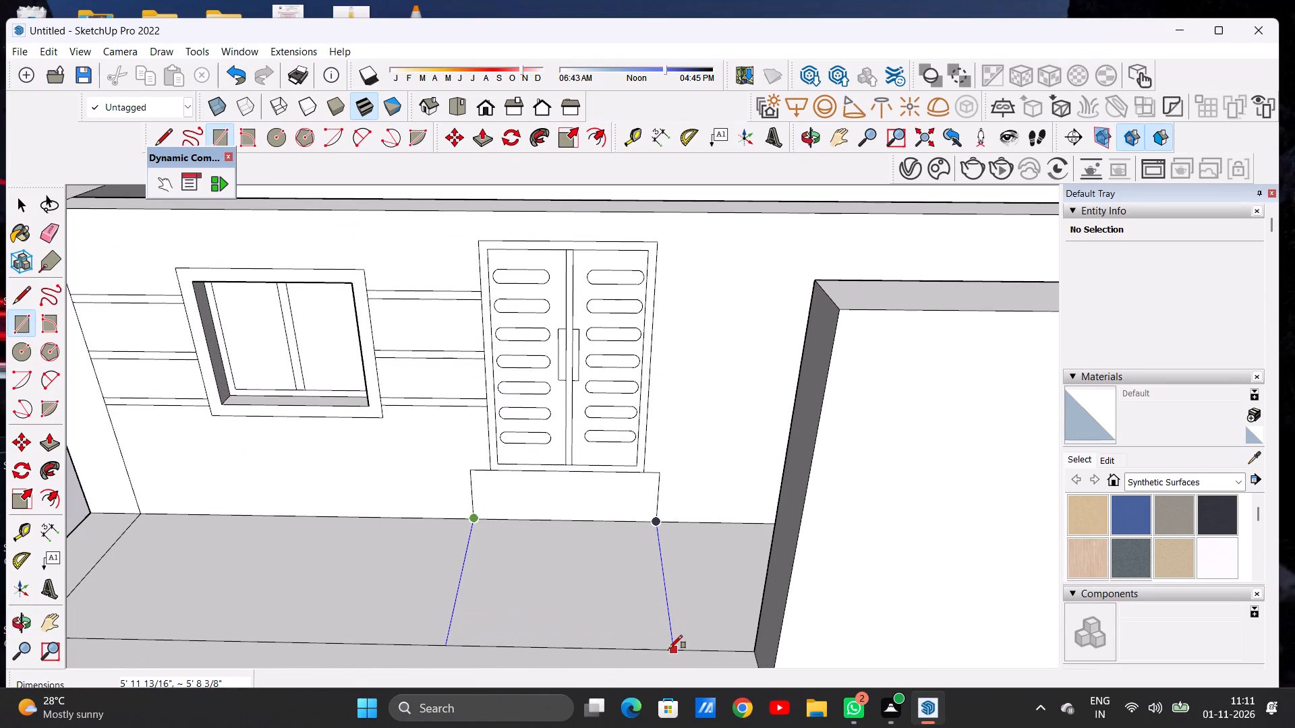
click(669, 648)
key(space)
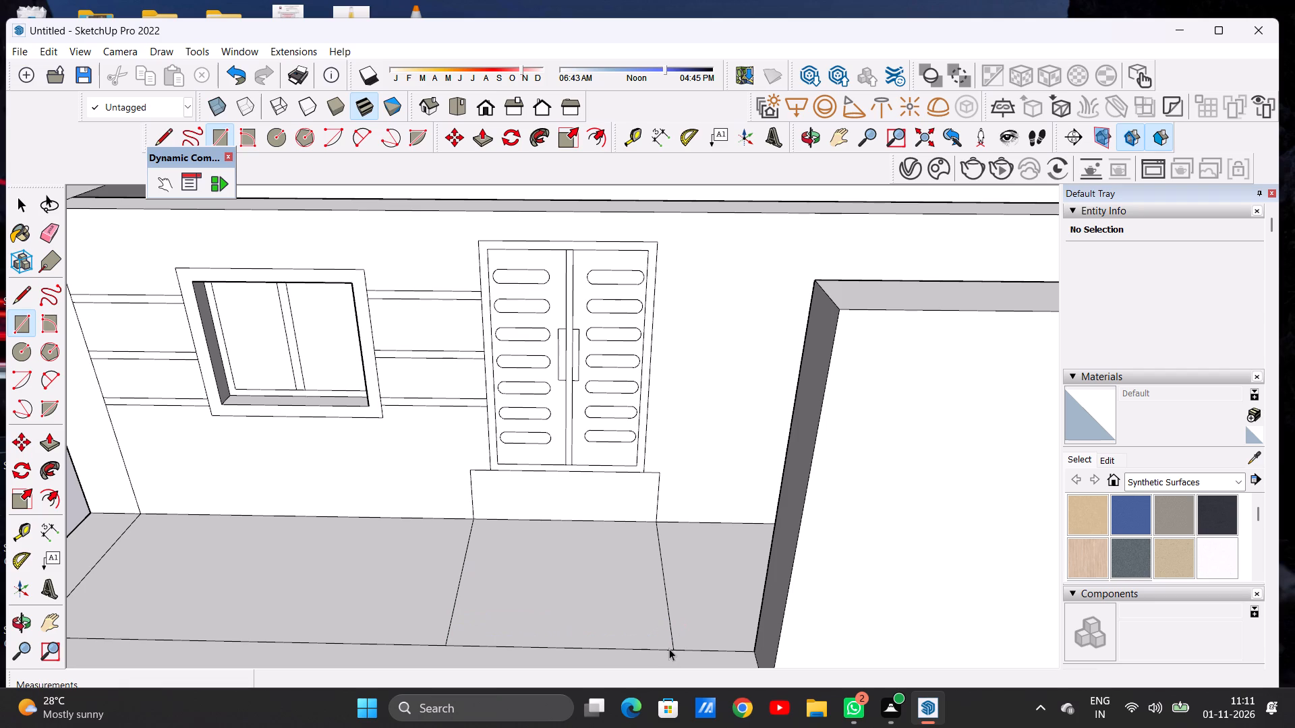
Draw four lines about 5' 11 13/16" long across the floor rectangle, parallel to the wall, dividing it into five similar strips.
scroll(599, 571, down, 8)
middle_drag(567, 586, 570, 489)
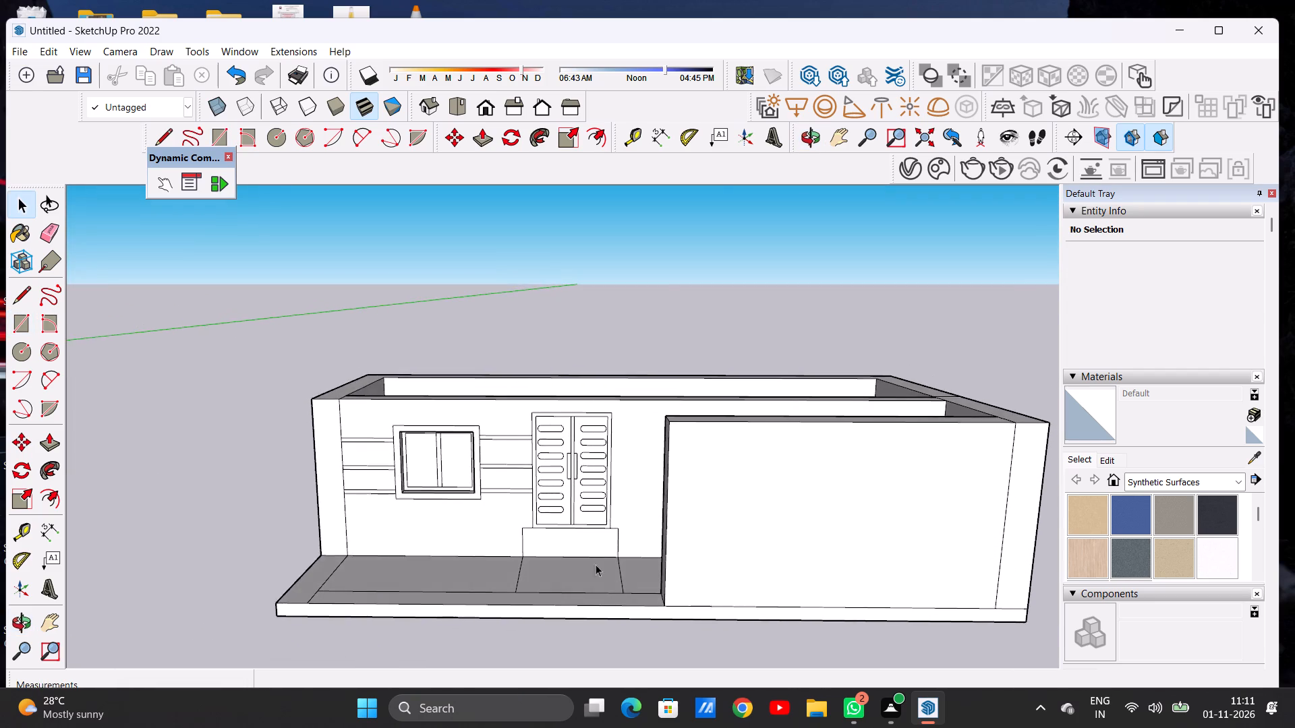
scroll(626, 588, up, 1)
scroll(626, 588, down, 1)
scroll(626, 588, up, 3)
middle_drag(579, 528, 591, 636)
middle_drag(571, 565, 557, 648)
scroll(554, 572, up, 7)
key(l)
scroll(624, 464, down, 4)
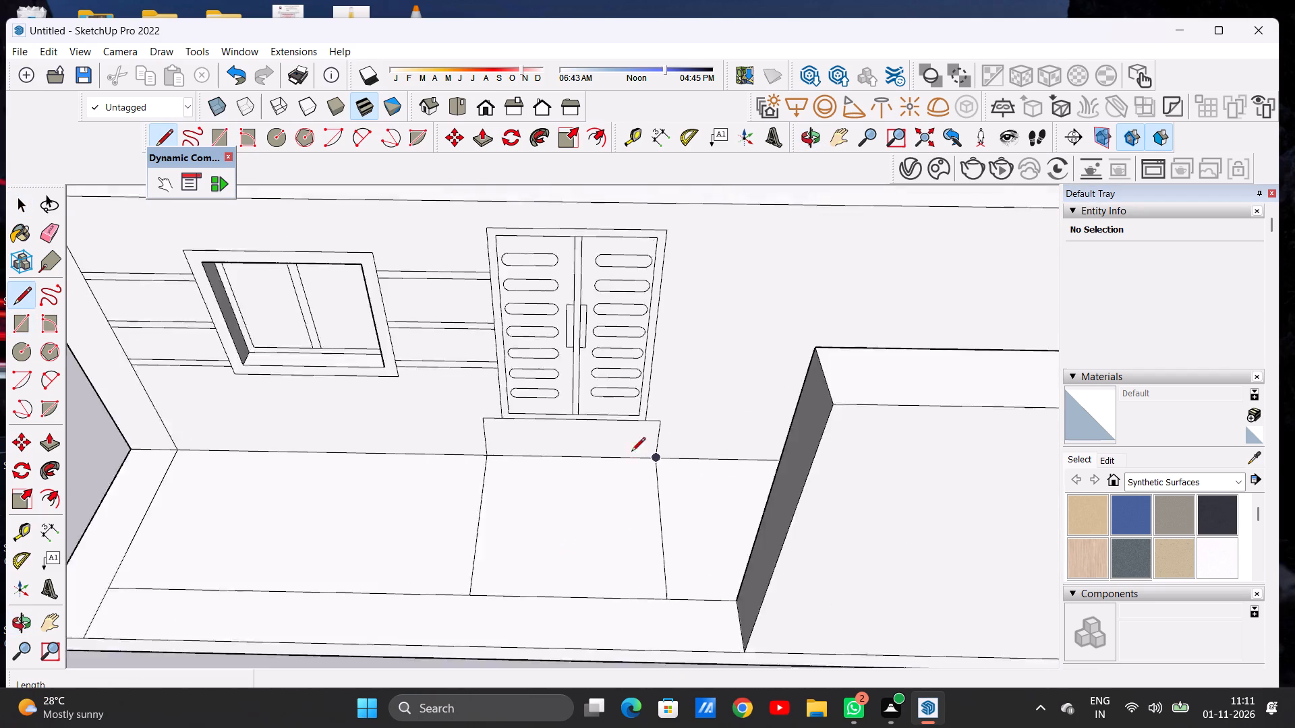
middle_drag(639, 473, 649, 539)
scroll(647, 484, up, 2)
scroll(647, 484, down, 1)
scroll(647, 484, up, 3)
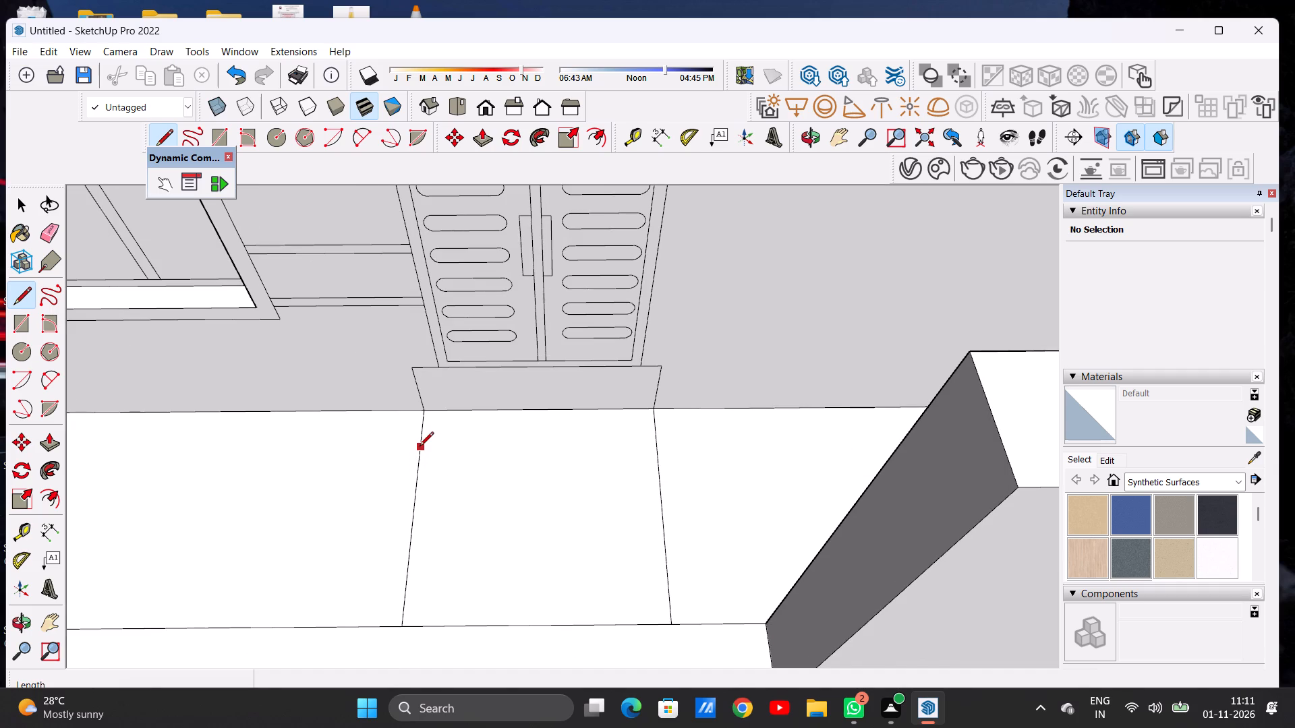
click(420, 447)
click(653, 448)
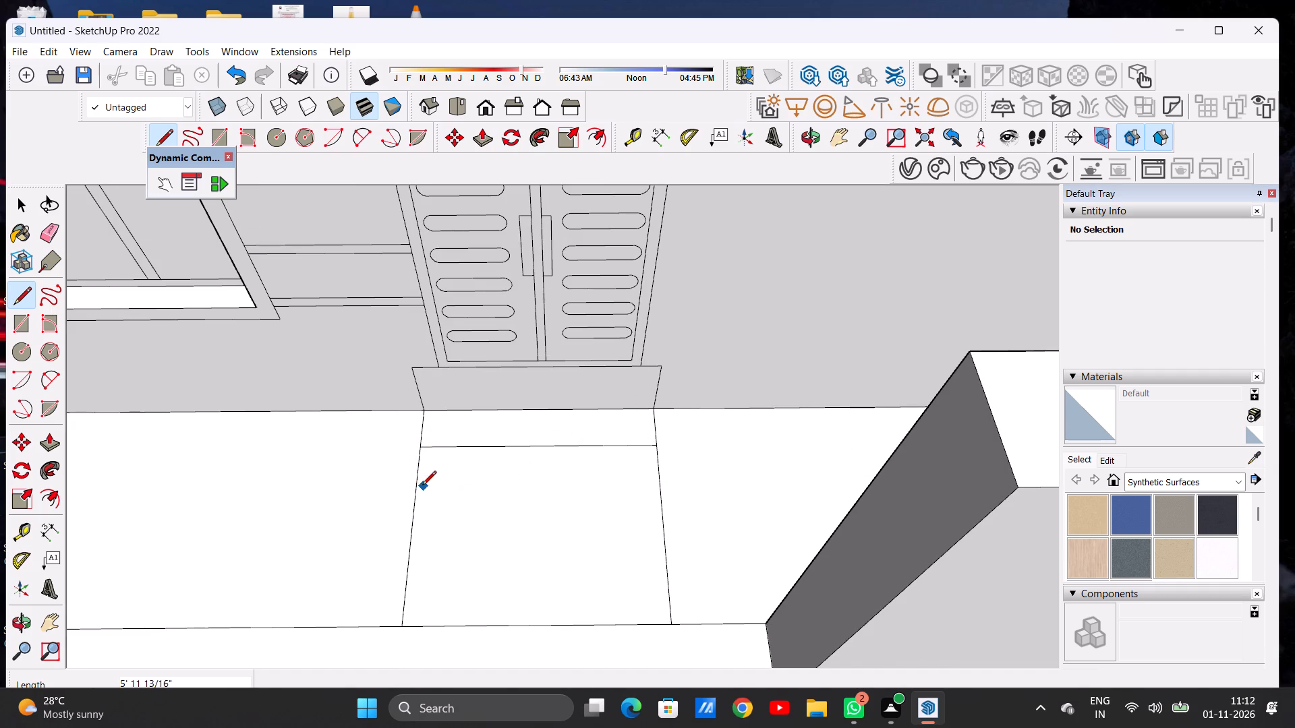
click(422, 486)
click(654, 491)
click(411, 528)
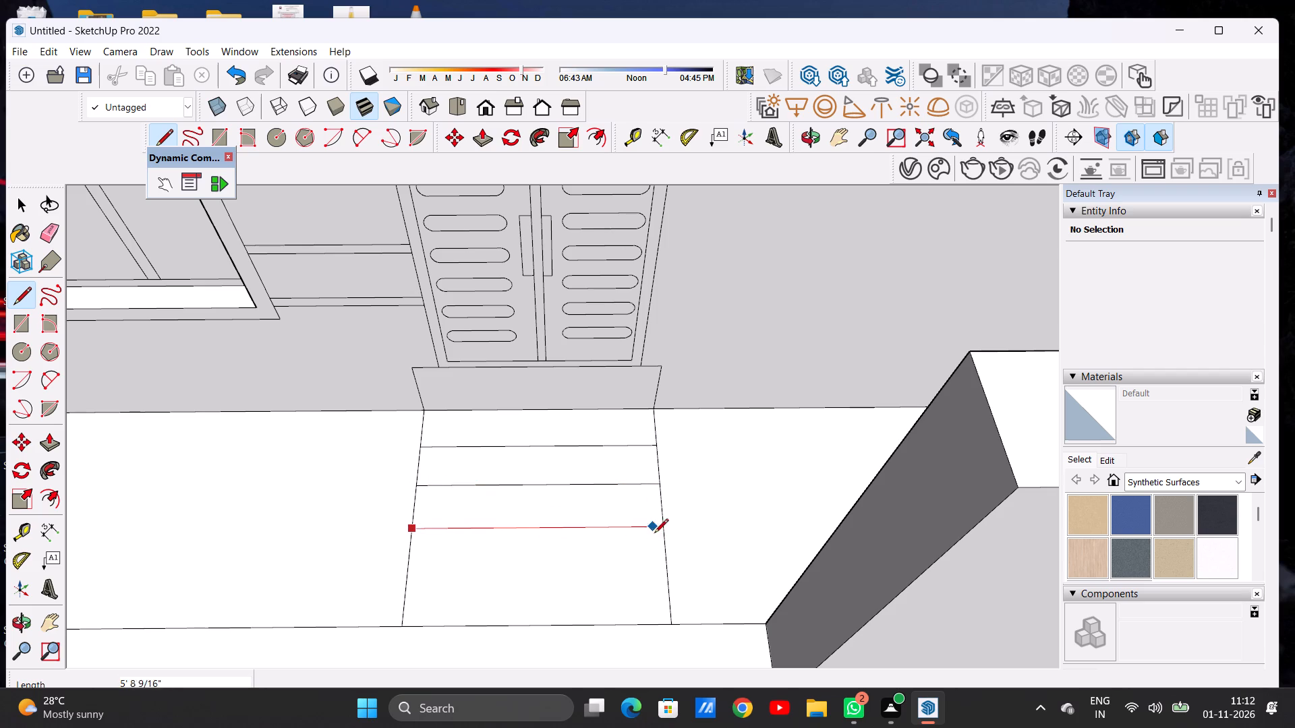
click(661, 530)
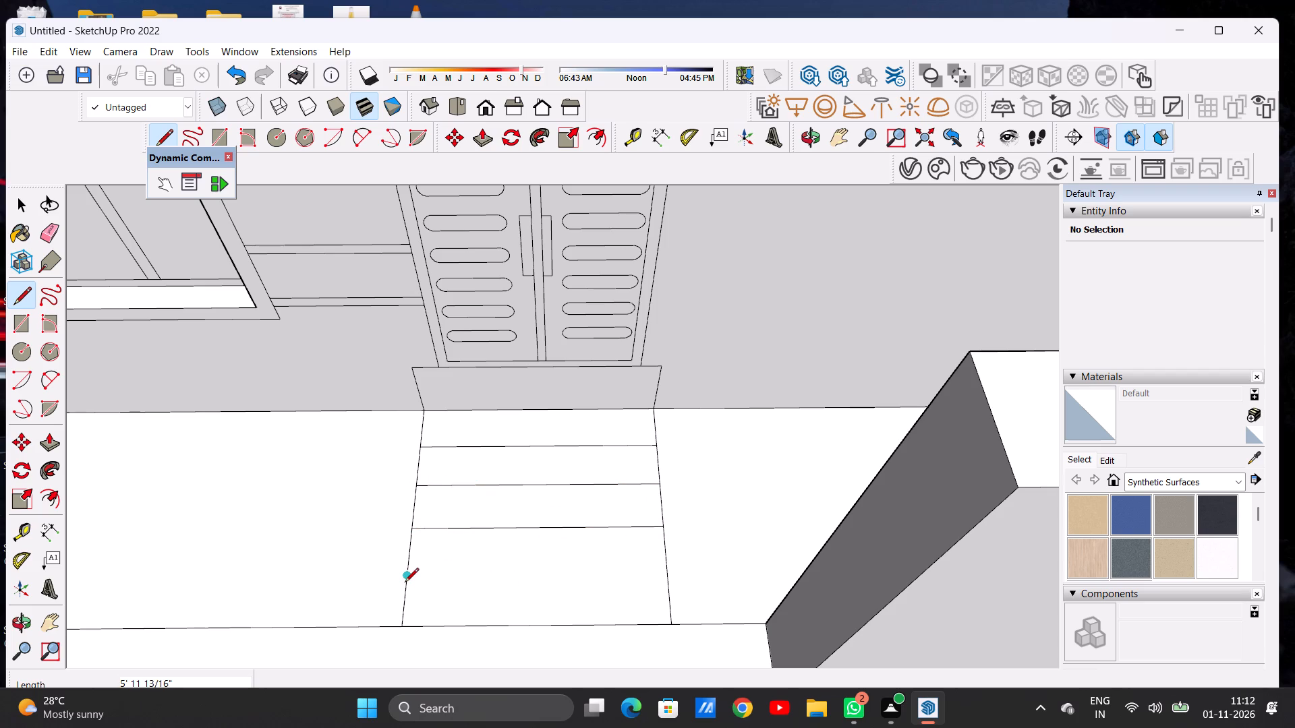
click(405, 583)
click(662, 572)
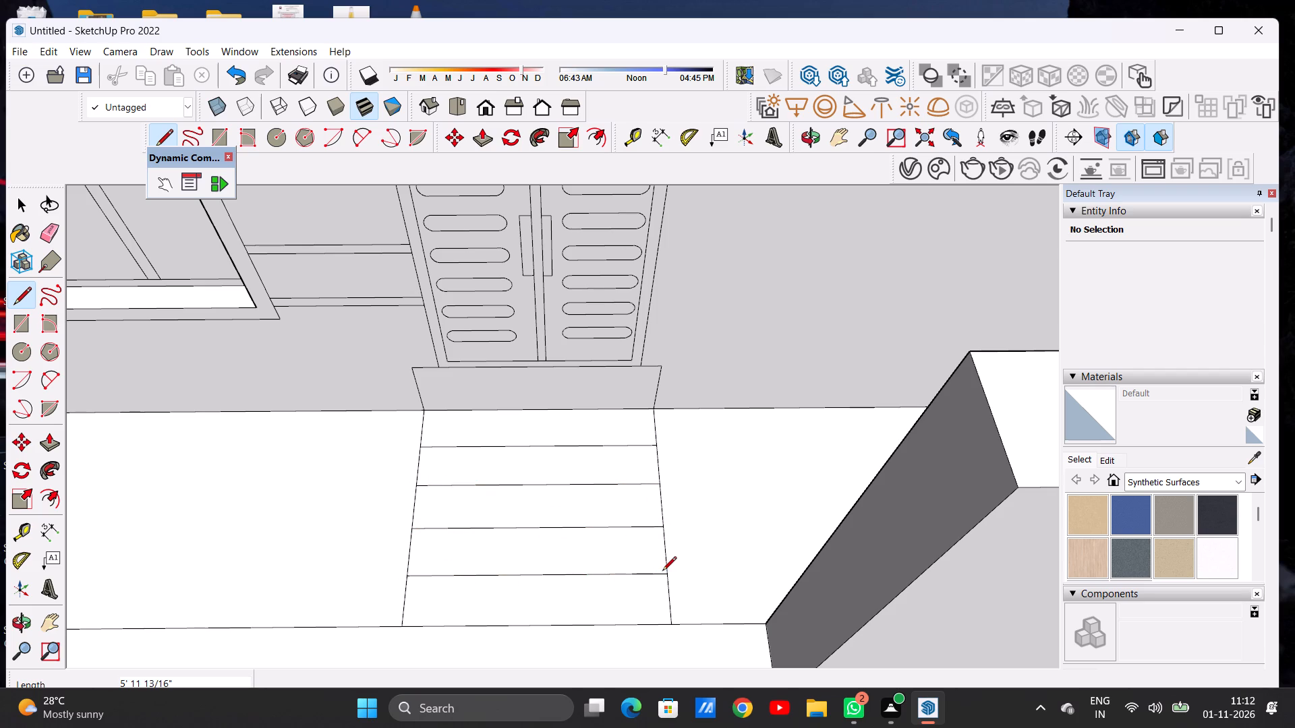
key(space)
Push/Pull the floor strip nearest the wall up about 1' 10 3/4", level with the top of the block outline under the door.
scroll(571, 578, down, 15)
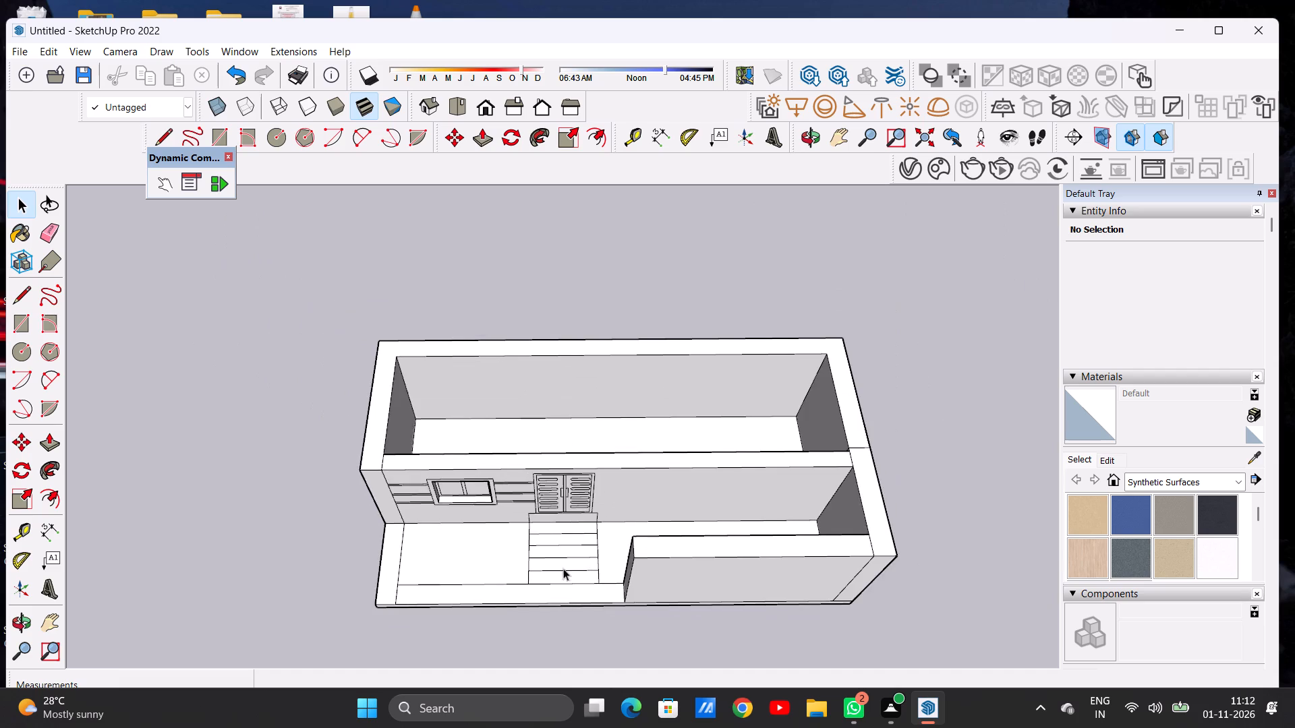
middle_drag(540, 566, 768, 392)
scroll(594, 578, up, 15)
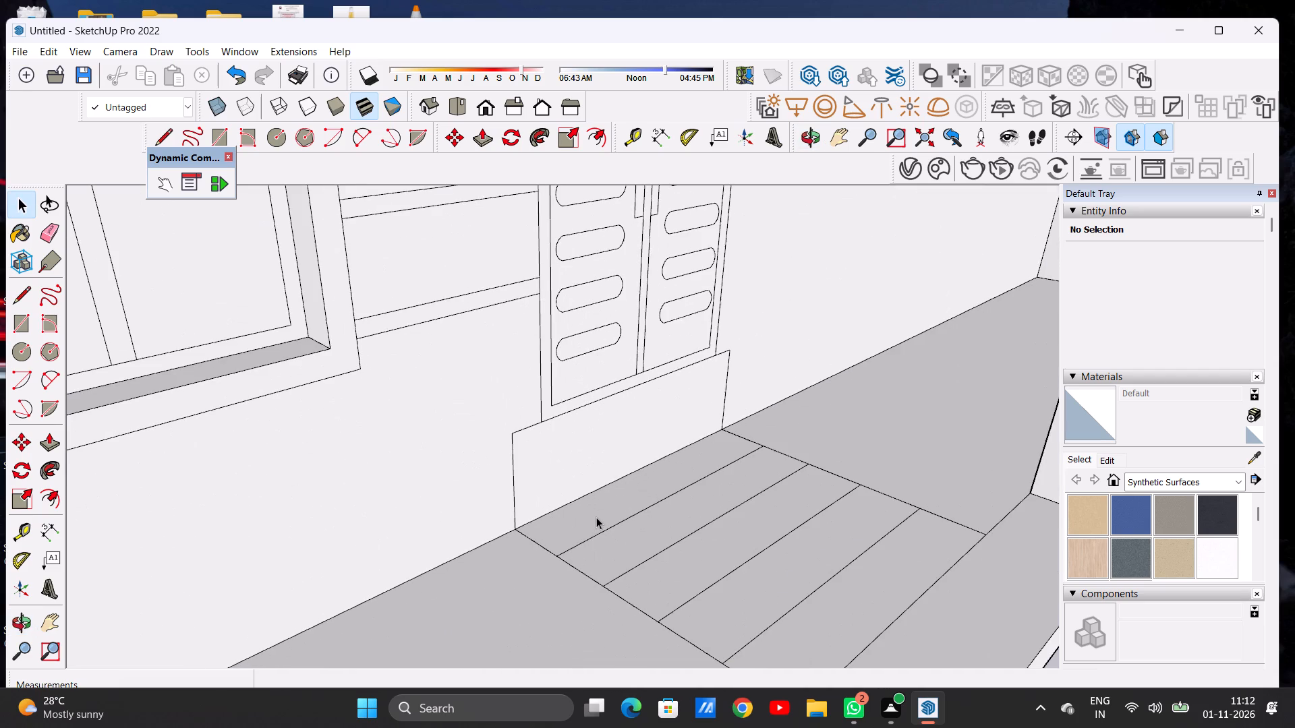
key(p)
scroll(571, 527, up, 7)
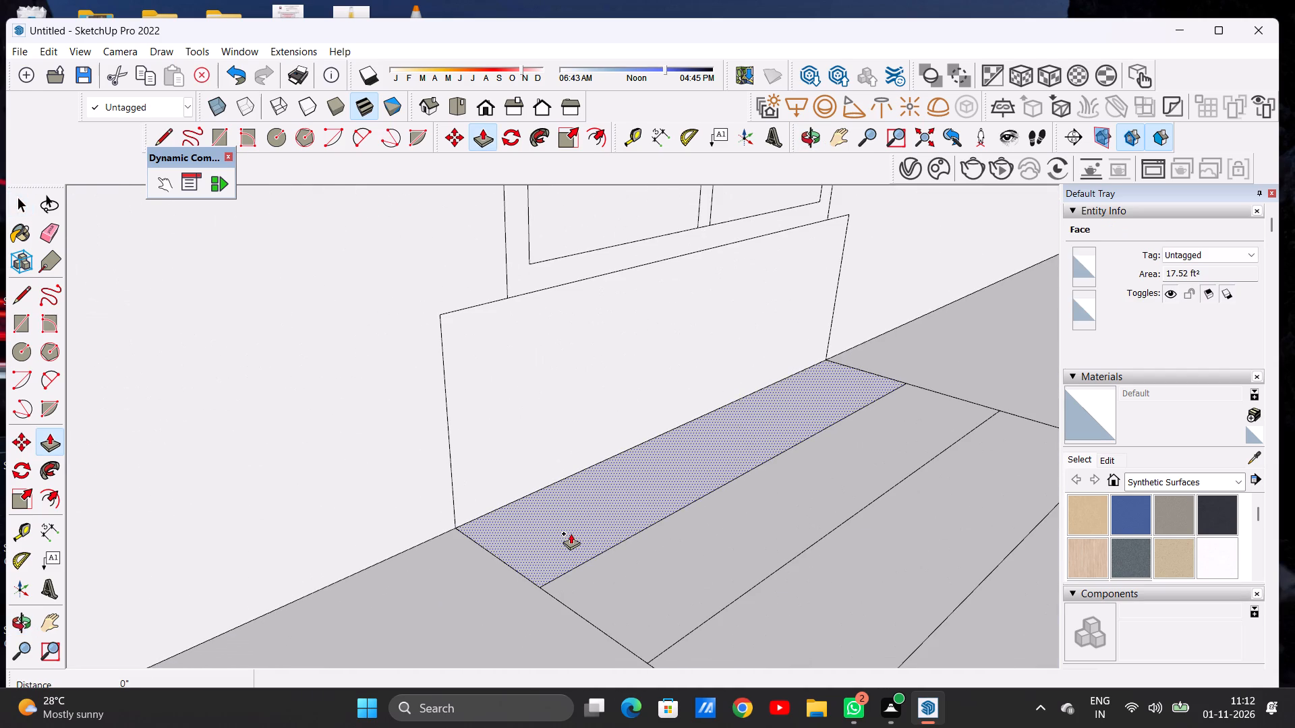
click(571, 533)
scroll(577, 470, down, 7)
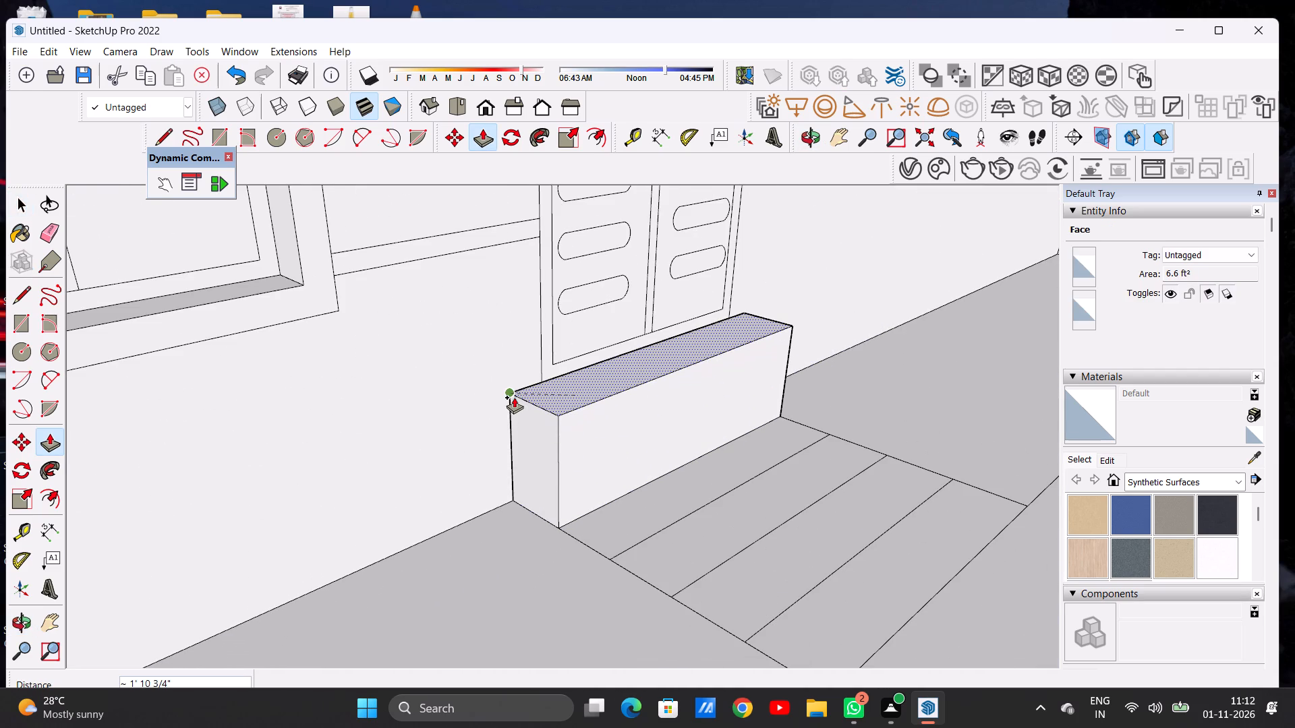
click(514, 397)
Push/Pull the remaining four strips into descending steps about 1' 6 5/16", 1' 2", 10 1/8" and 5 3/16" high.
click(605, 520)
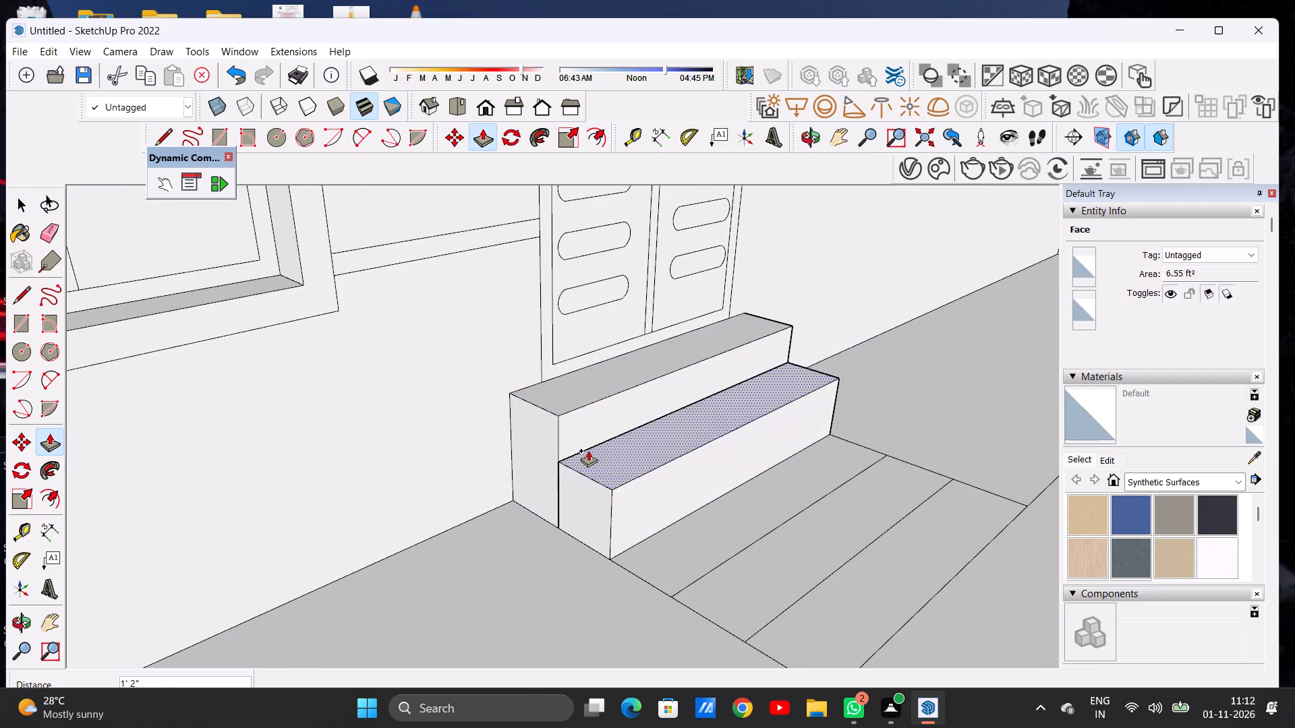
click(592, 431)
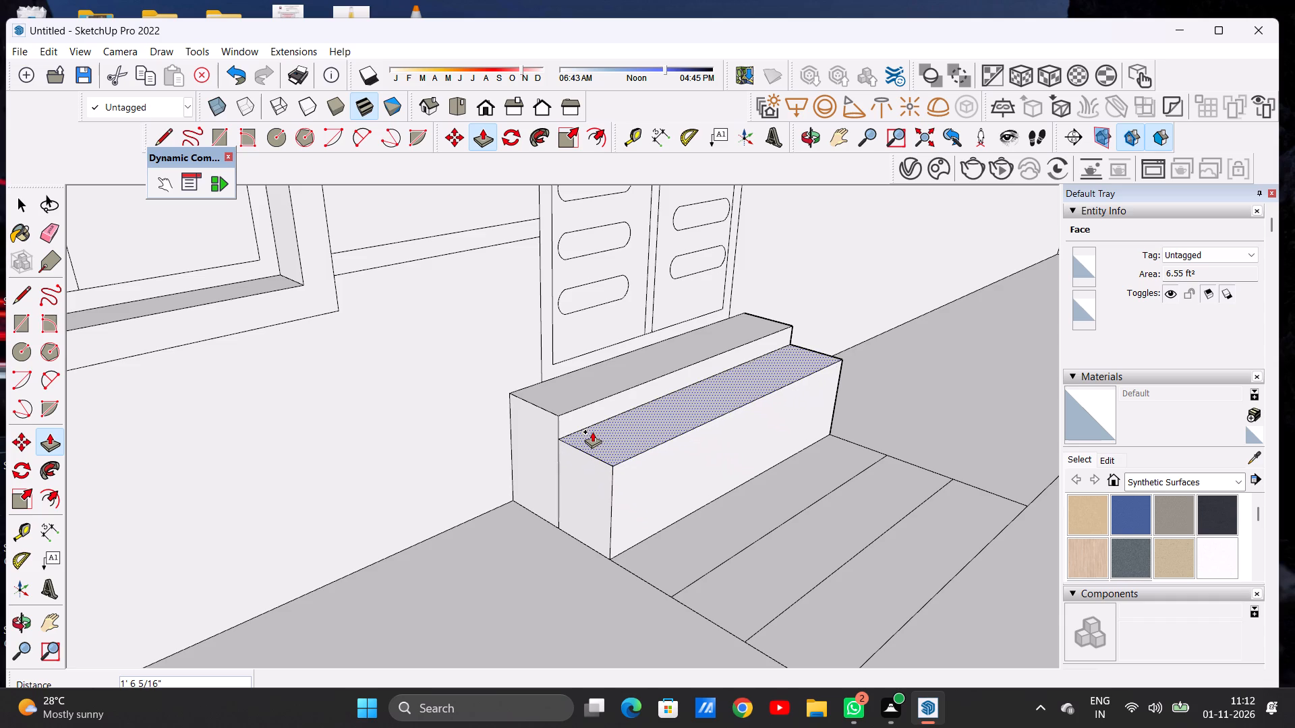
click(658, 548)
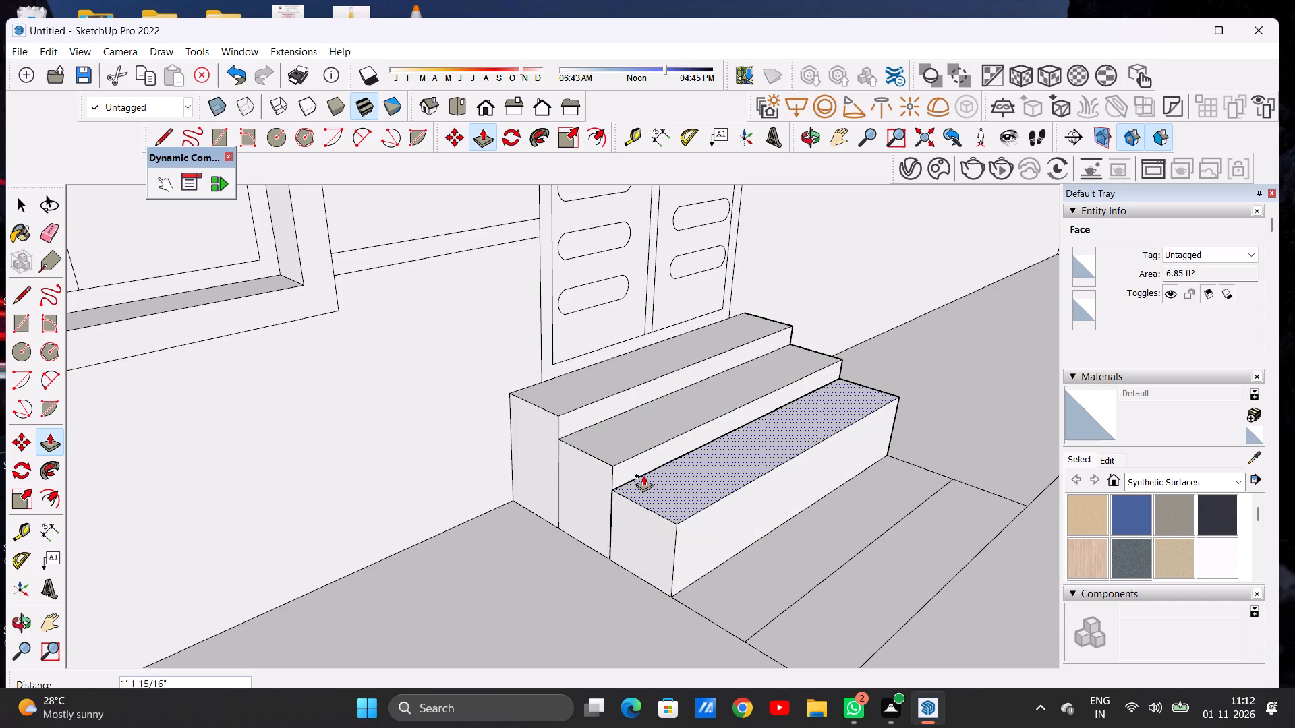
click(643, 475)
click(729, 592)
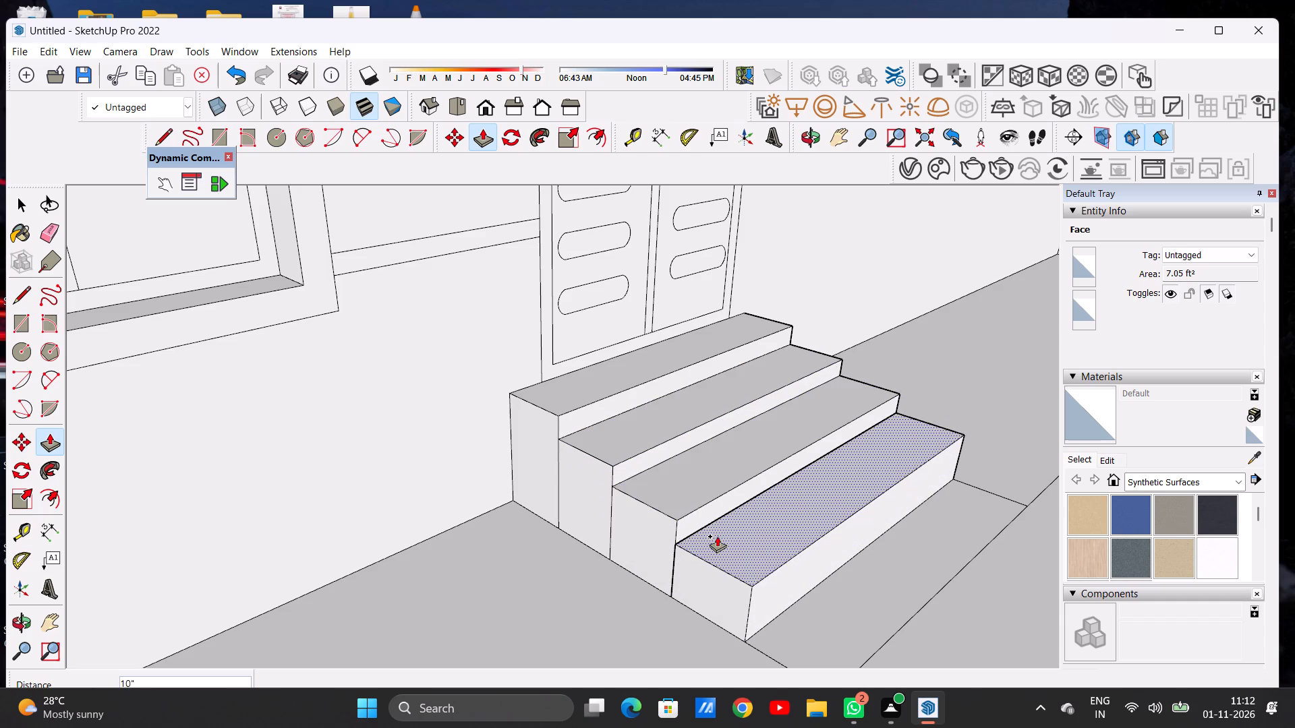
click(717, 537)
scroll(686, 483, down, 5)
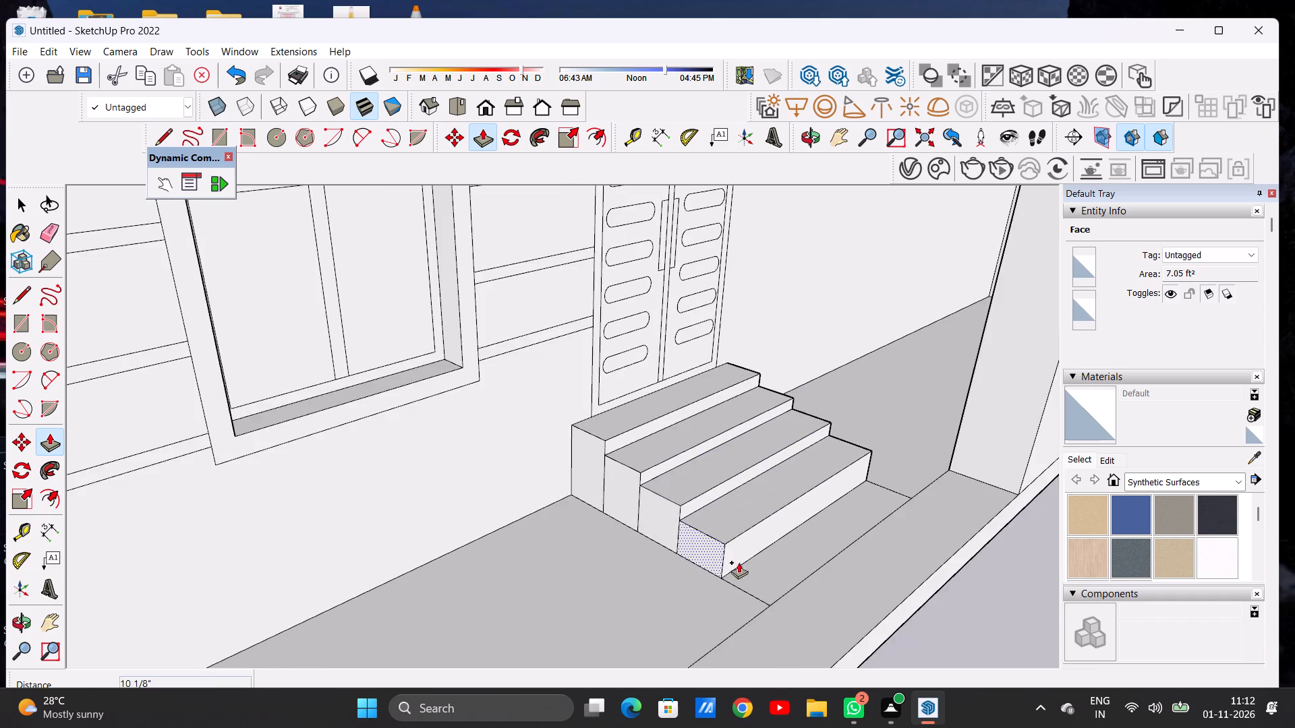
scroll(761, 570, up, 9)
click(766, 579)
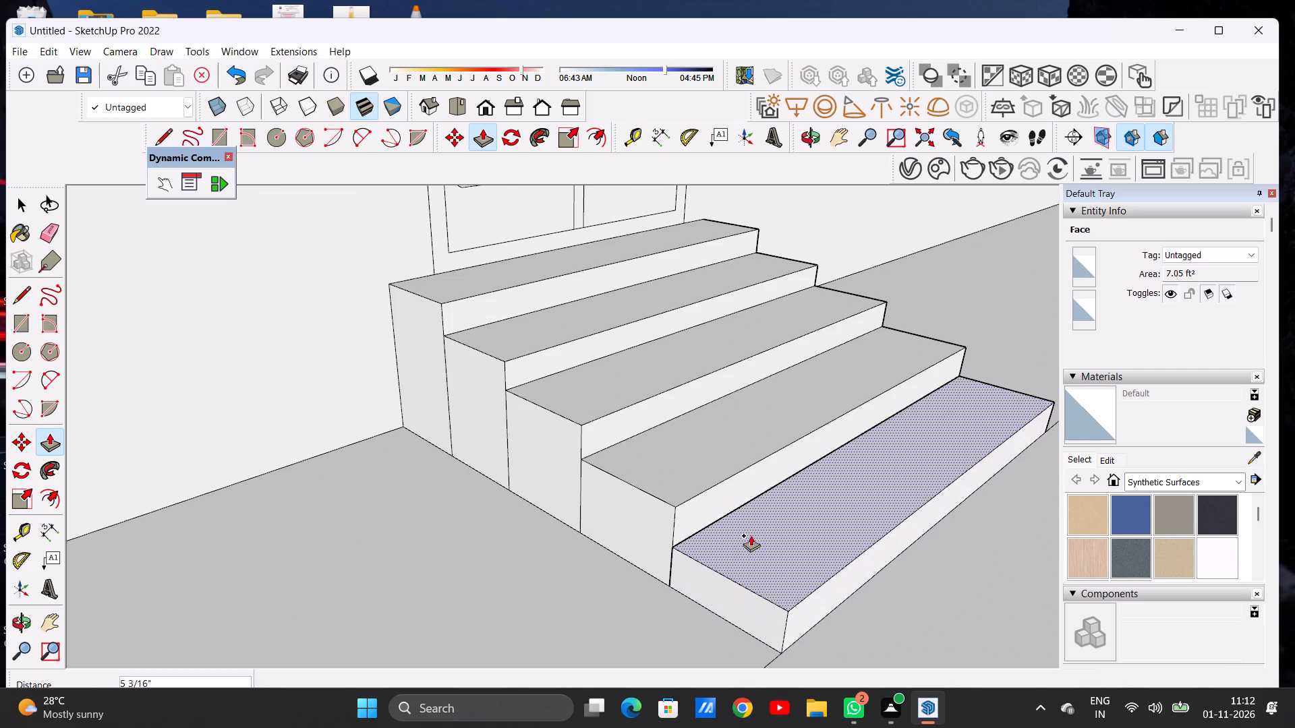
click(751, 535)
key(space)
Examine the entrance steps together with the door, window and walls from several distances and angles.
scroll(686, 553, down, 20)
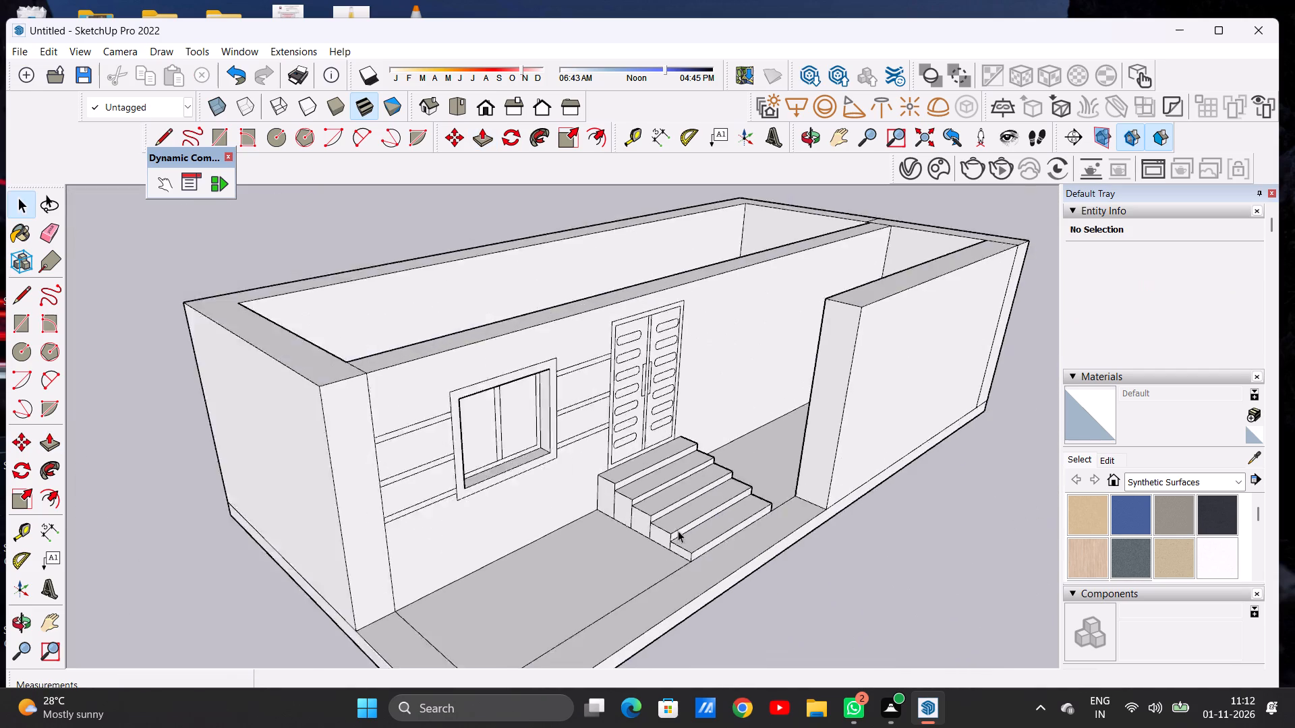
scroll(678, 530, down, 2)
middle_drag(784, 527, 508, 483)
scroll(660, 571, down, 4)
middle_drag(672, 595, 679, 584)
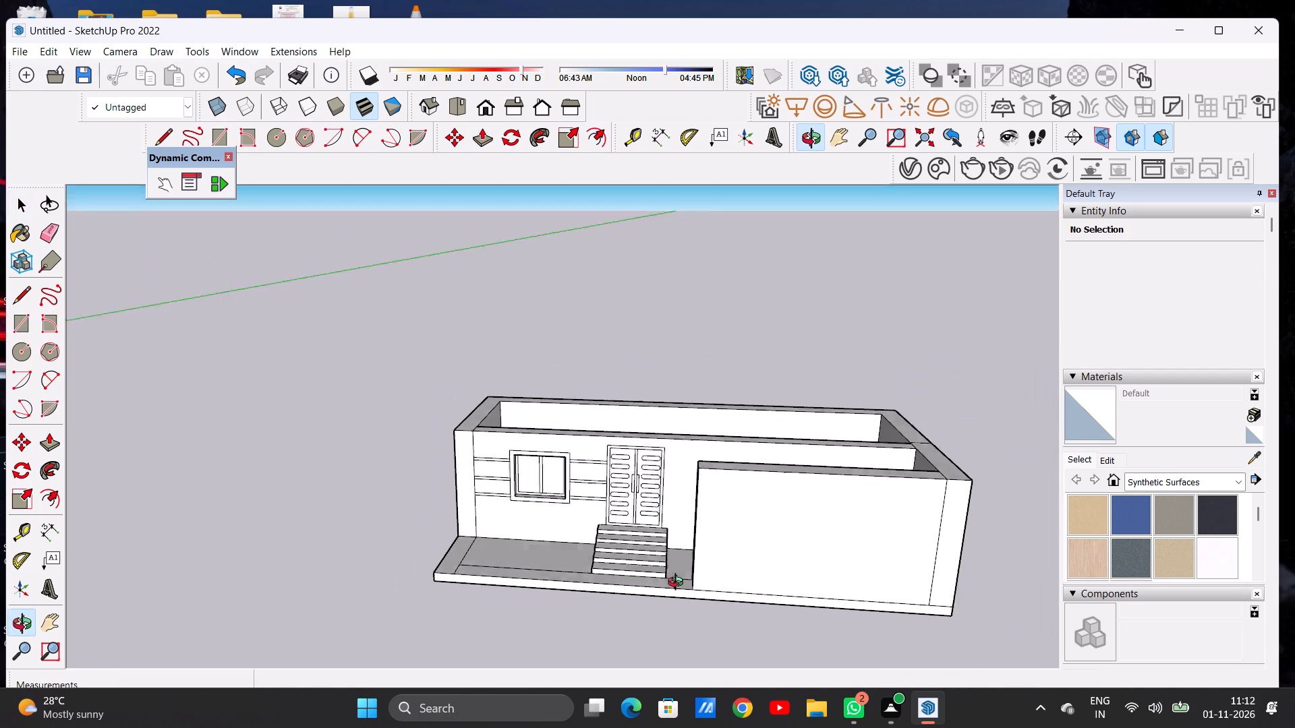
middle_drag(679, 584, 687, 499)
scroll(629, 508, up, 2)
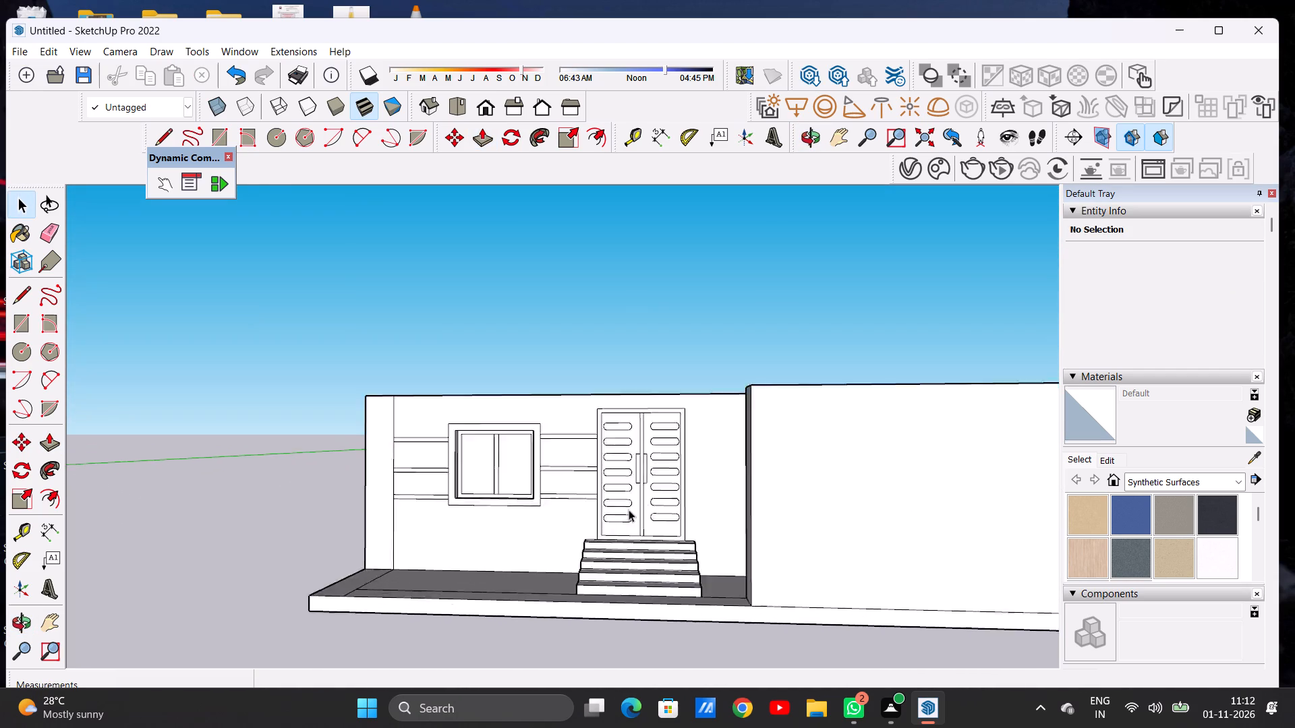
scroll(629, 510, up, 13)
middle_drag(639, 555, 664, 617)
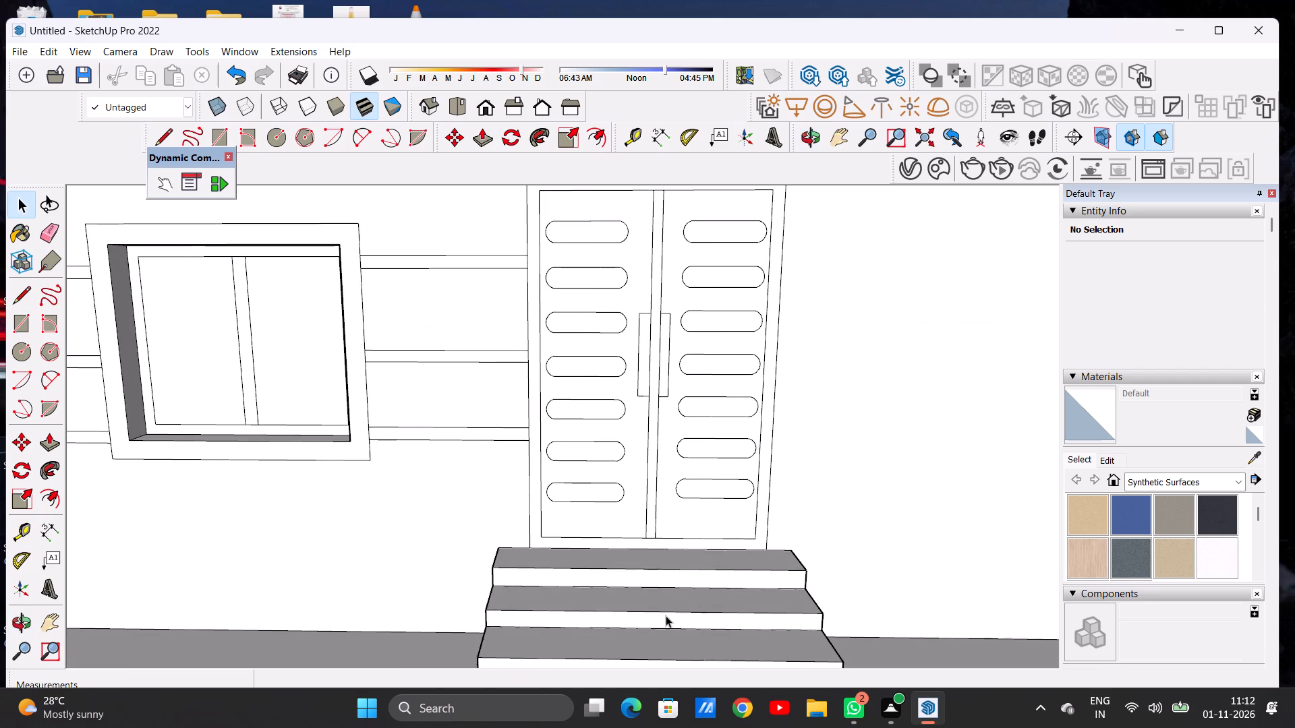
scroll(653, 549, down, 8)
scroll(654, 526, up, 1)
scroll(654, 526, down, 8)
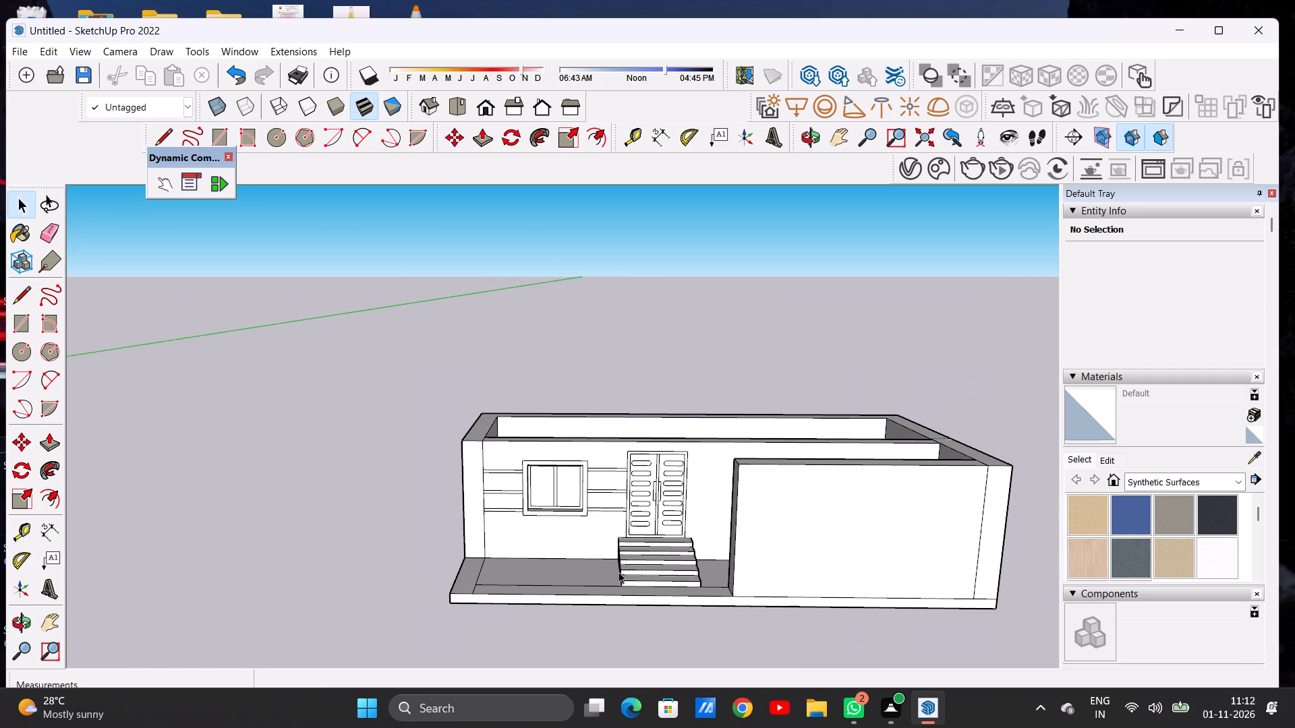
scroll(633, 555, up, 12)
middle_drag(604, 574, 579, 576)
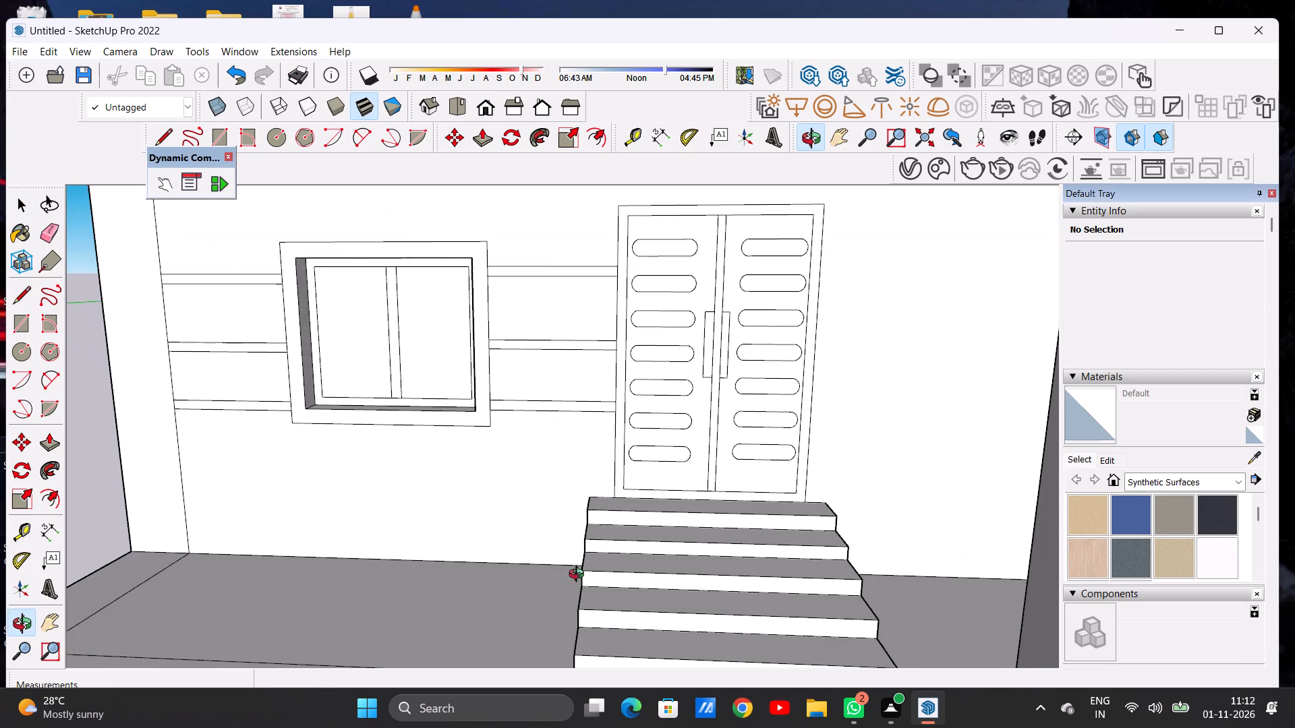
middle_drag(579, 576, 525, 577)
scroll(628, 527, down, 15)
middle_drag(600, 549, 706, 601)
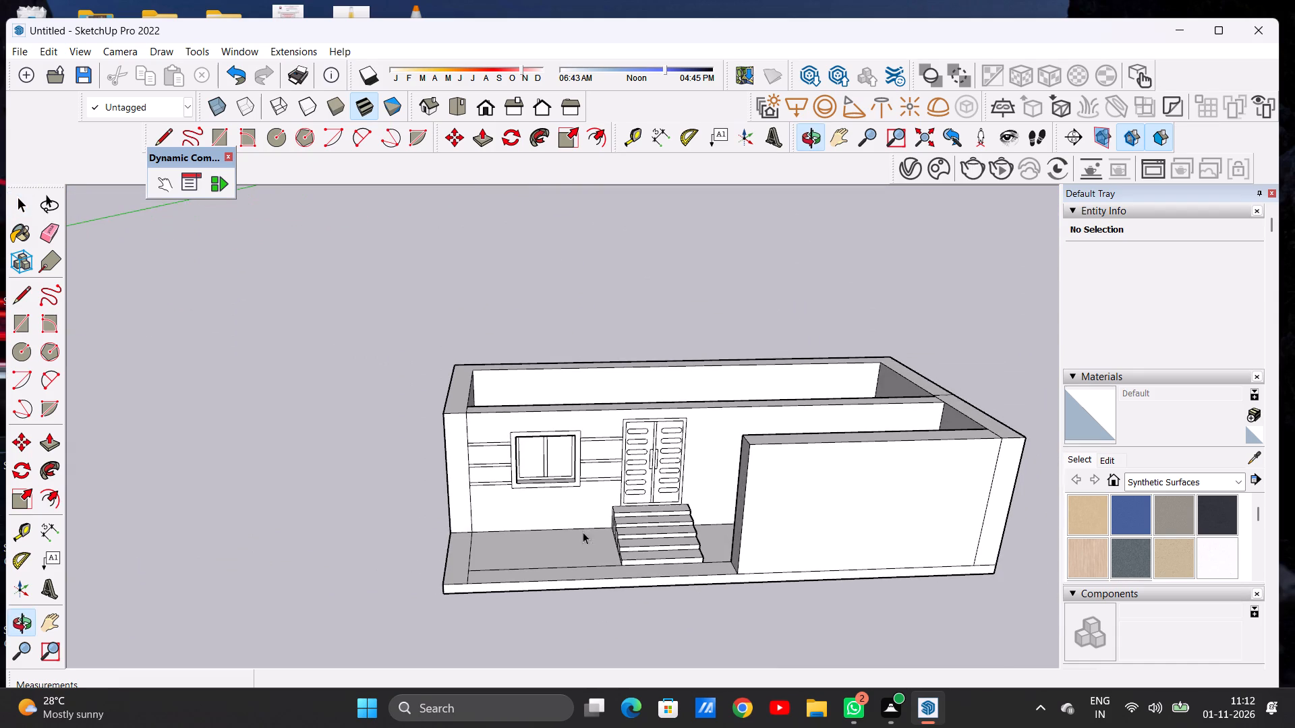
middle_drag(583, 532, 786, 528)
scroll(631, 506, up, 13)
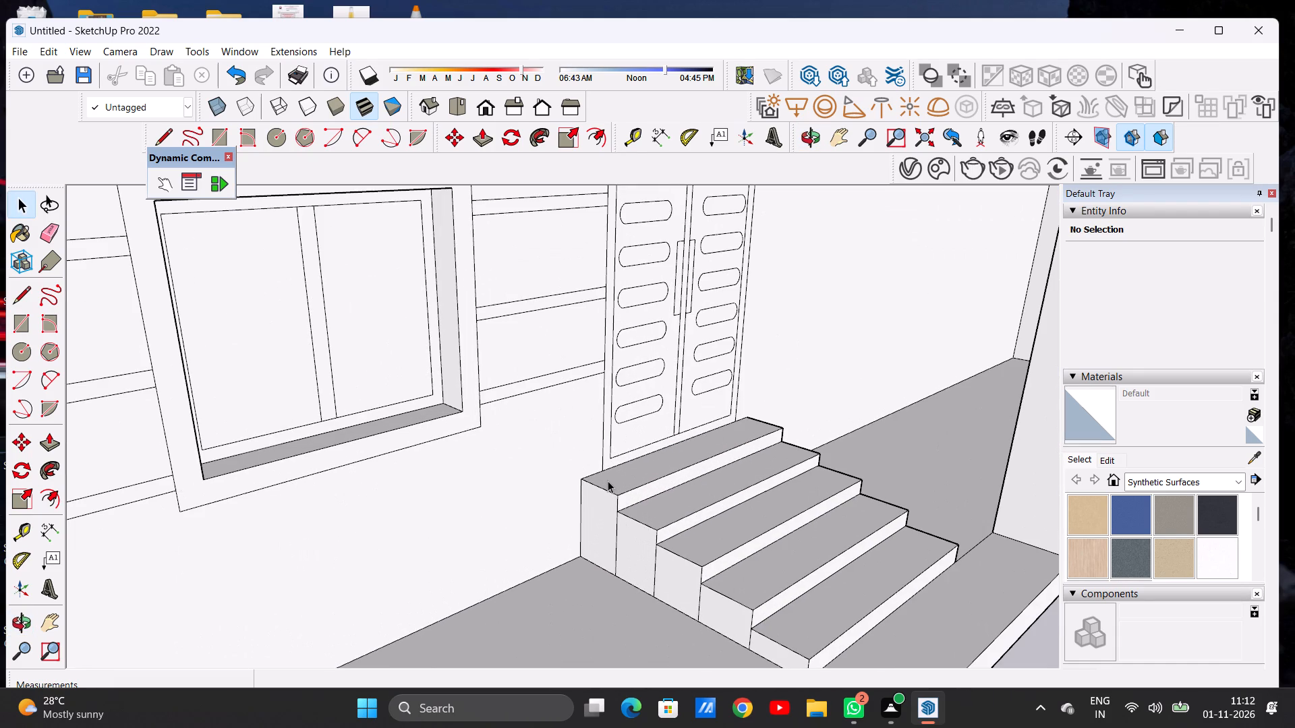
scroll(608, 481, up, 6)
scroll(597, 471, down, 12)
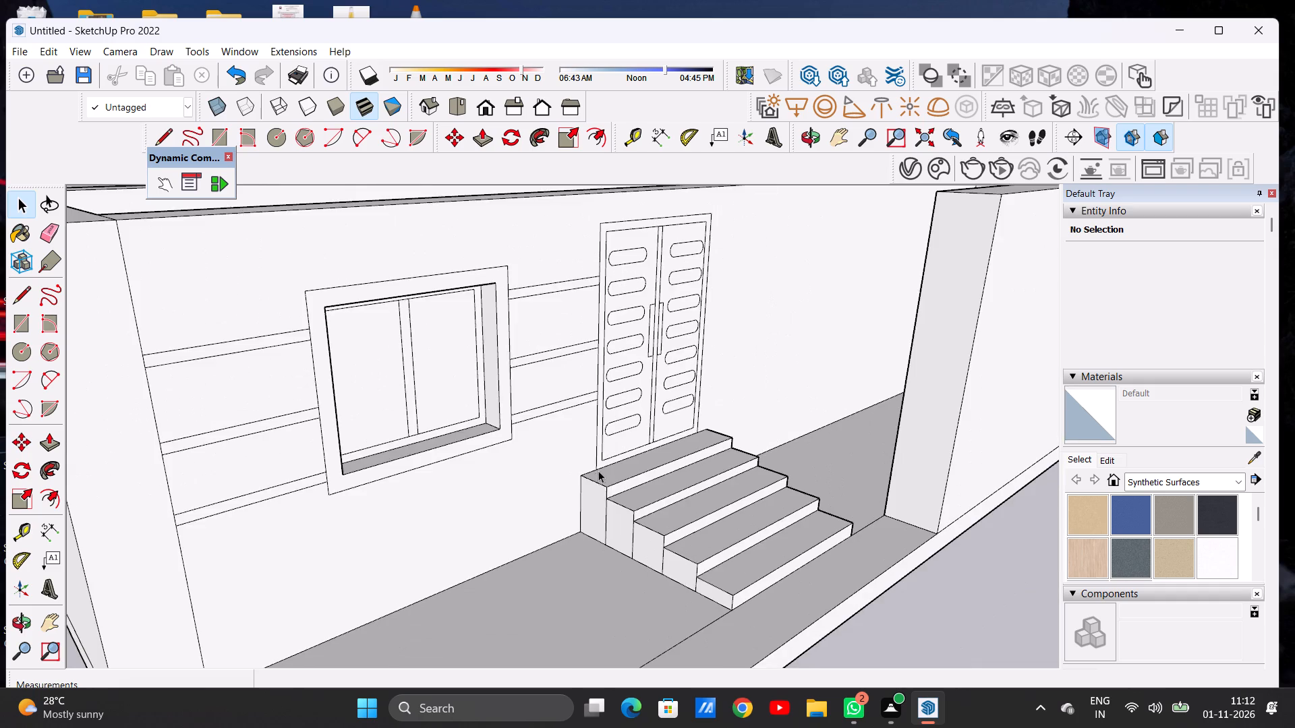
middle_drag(603, 464, 592, 522)
scroll(704, 586, up, 4)
scroll(689, 588, down, 1)
scroll(689, 588, up, 1)
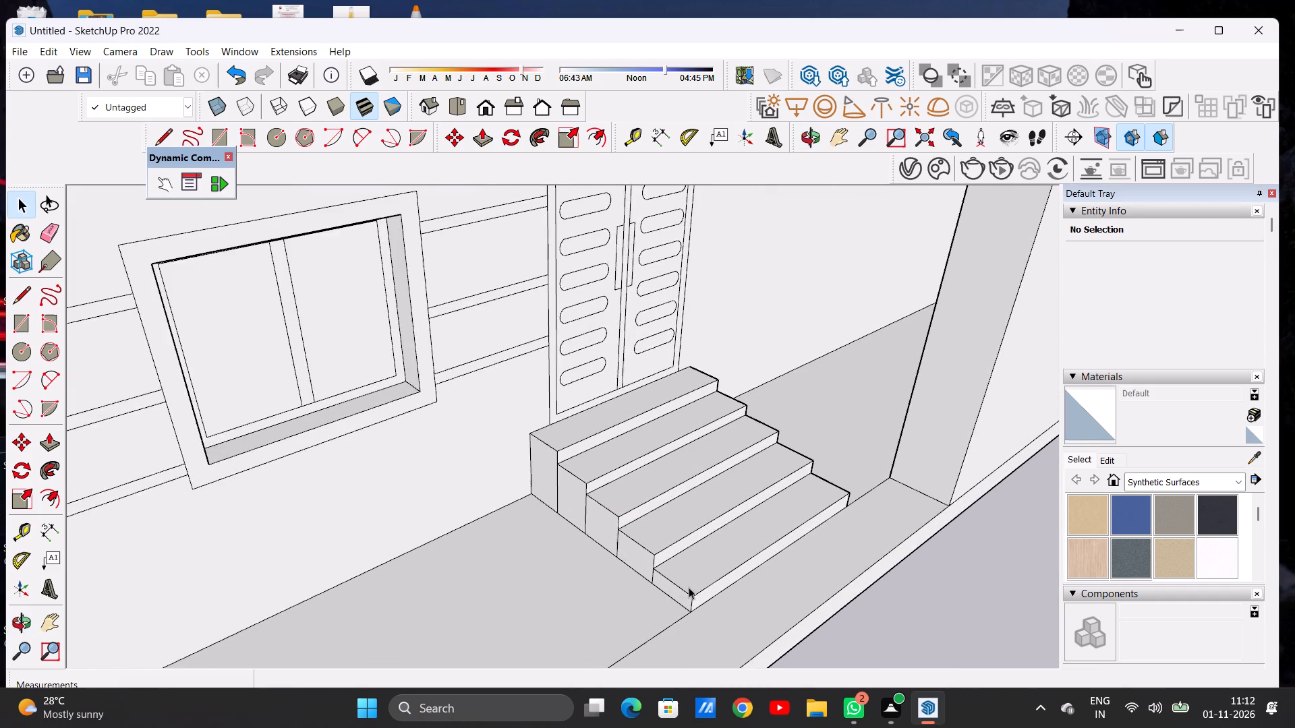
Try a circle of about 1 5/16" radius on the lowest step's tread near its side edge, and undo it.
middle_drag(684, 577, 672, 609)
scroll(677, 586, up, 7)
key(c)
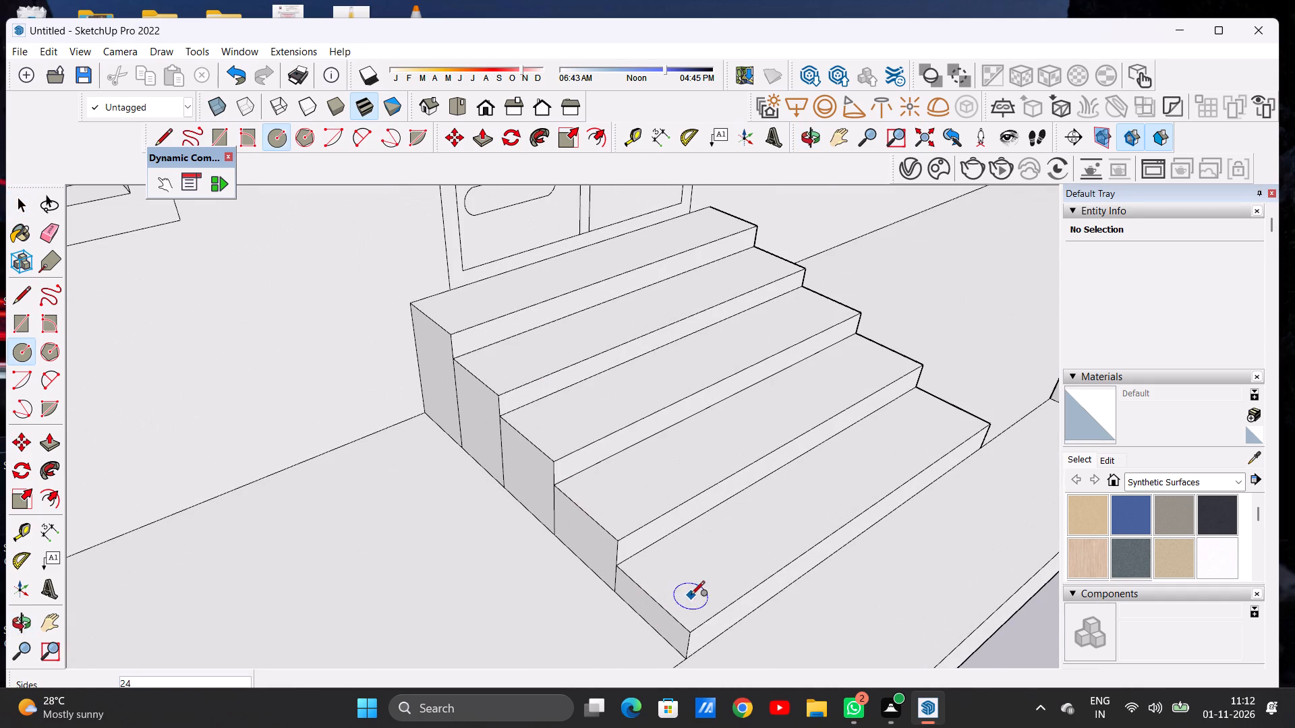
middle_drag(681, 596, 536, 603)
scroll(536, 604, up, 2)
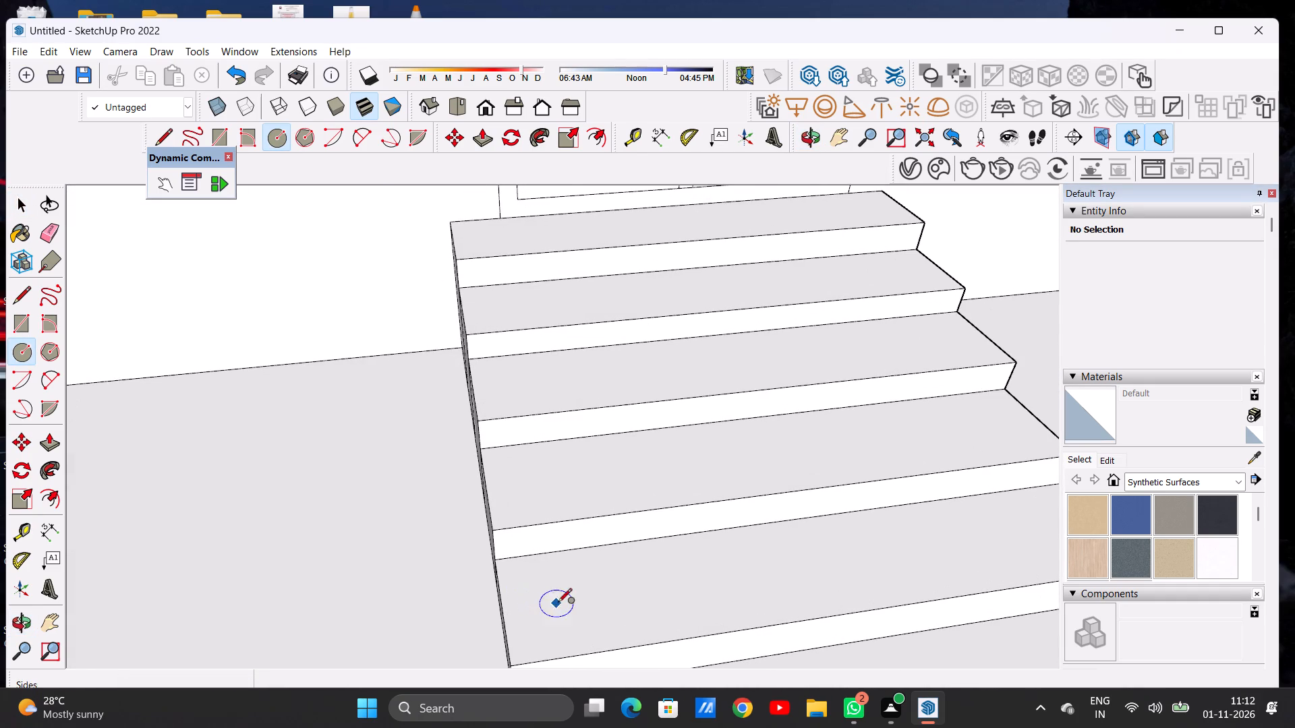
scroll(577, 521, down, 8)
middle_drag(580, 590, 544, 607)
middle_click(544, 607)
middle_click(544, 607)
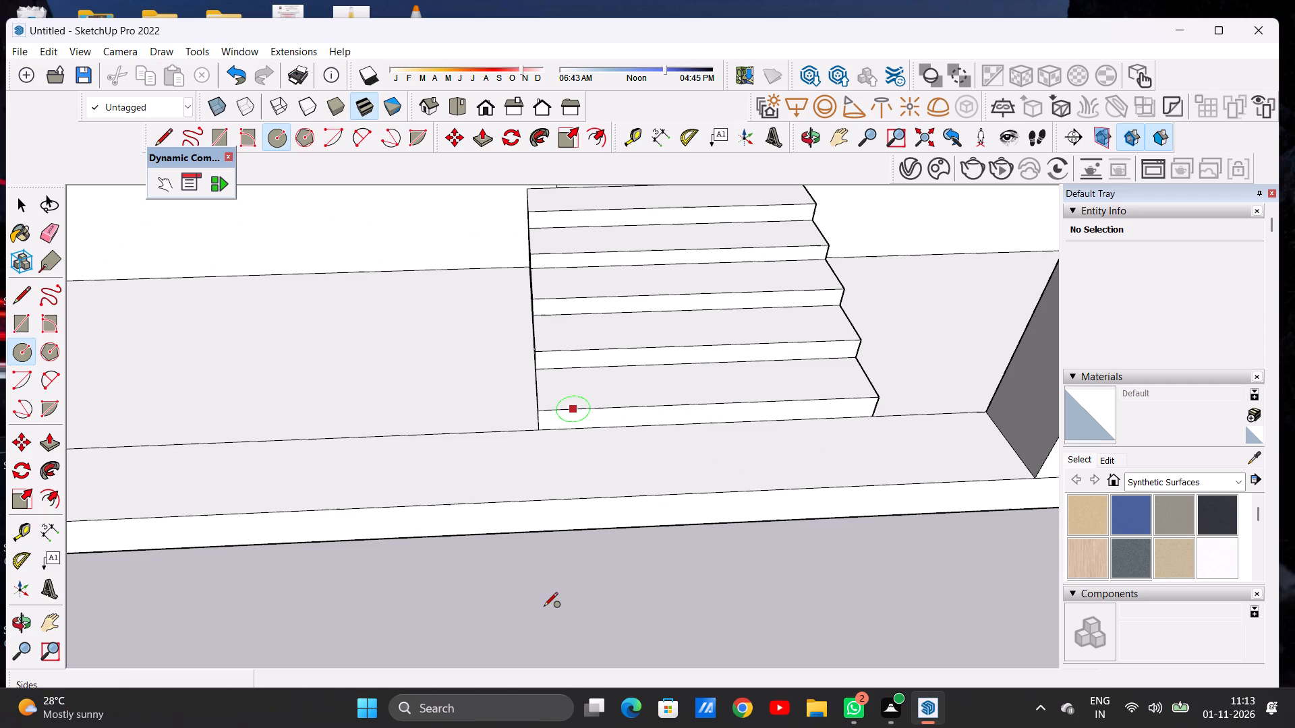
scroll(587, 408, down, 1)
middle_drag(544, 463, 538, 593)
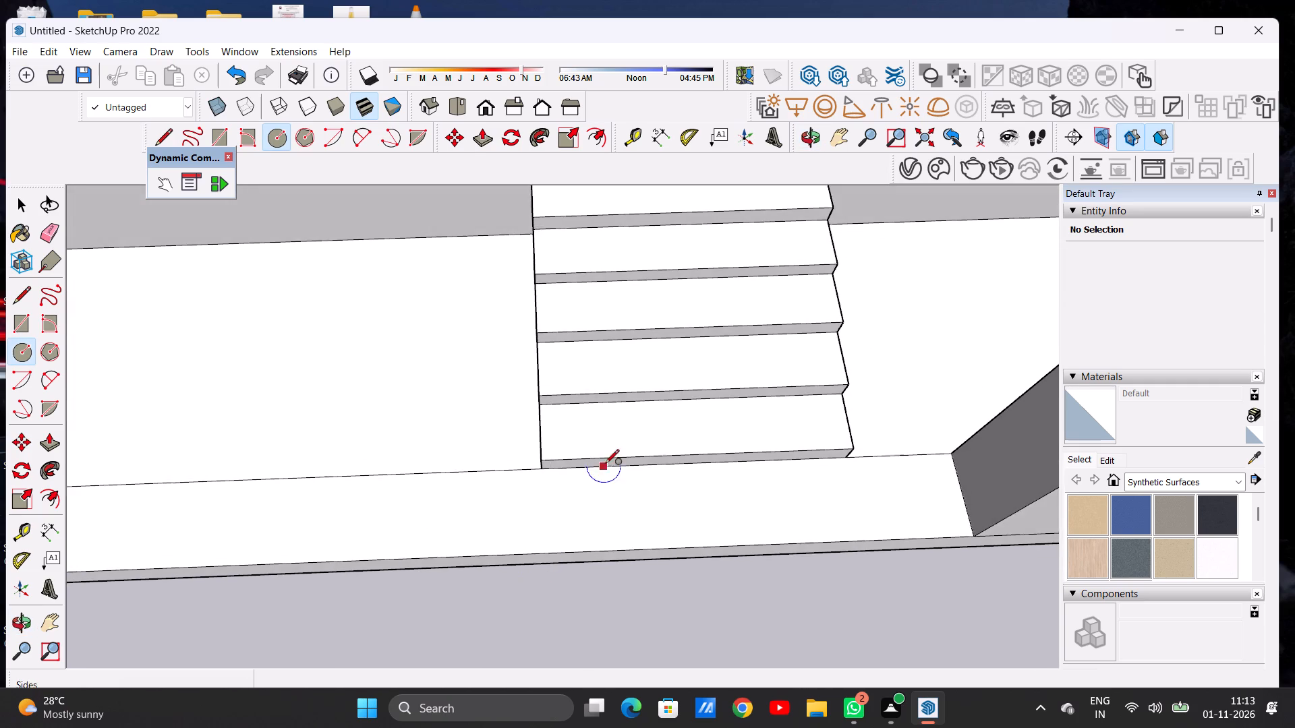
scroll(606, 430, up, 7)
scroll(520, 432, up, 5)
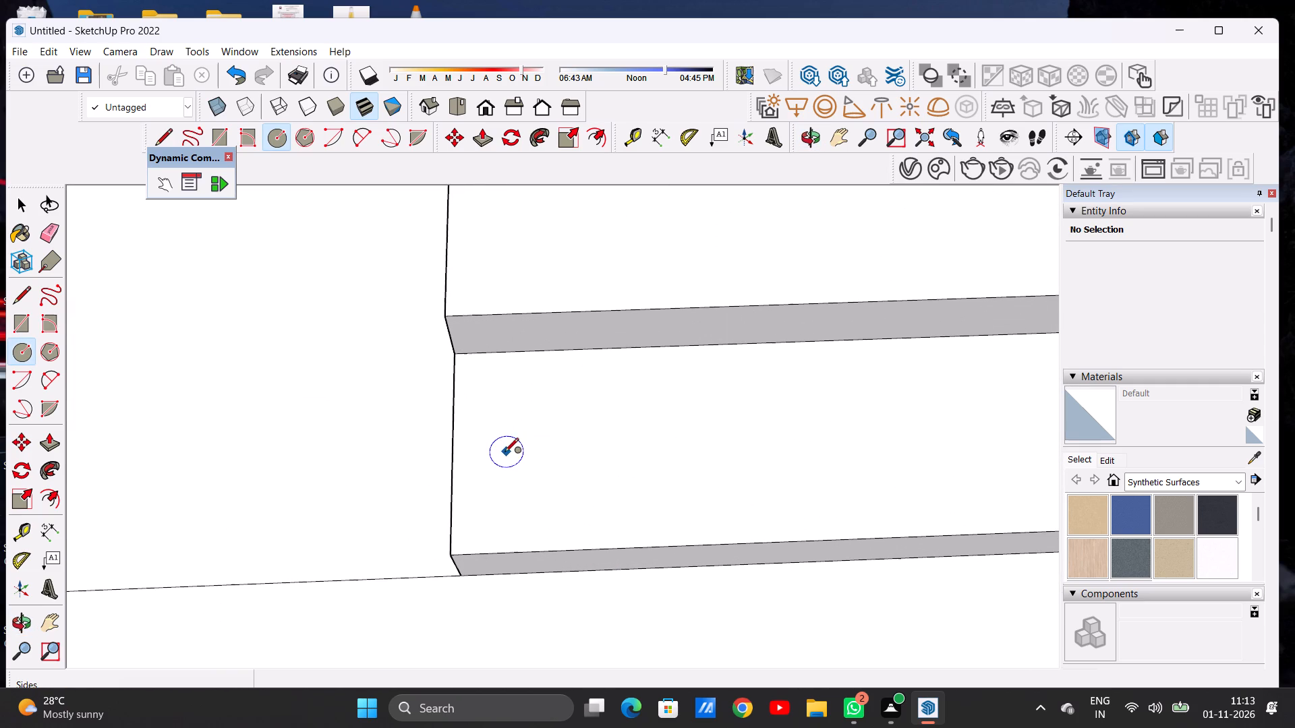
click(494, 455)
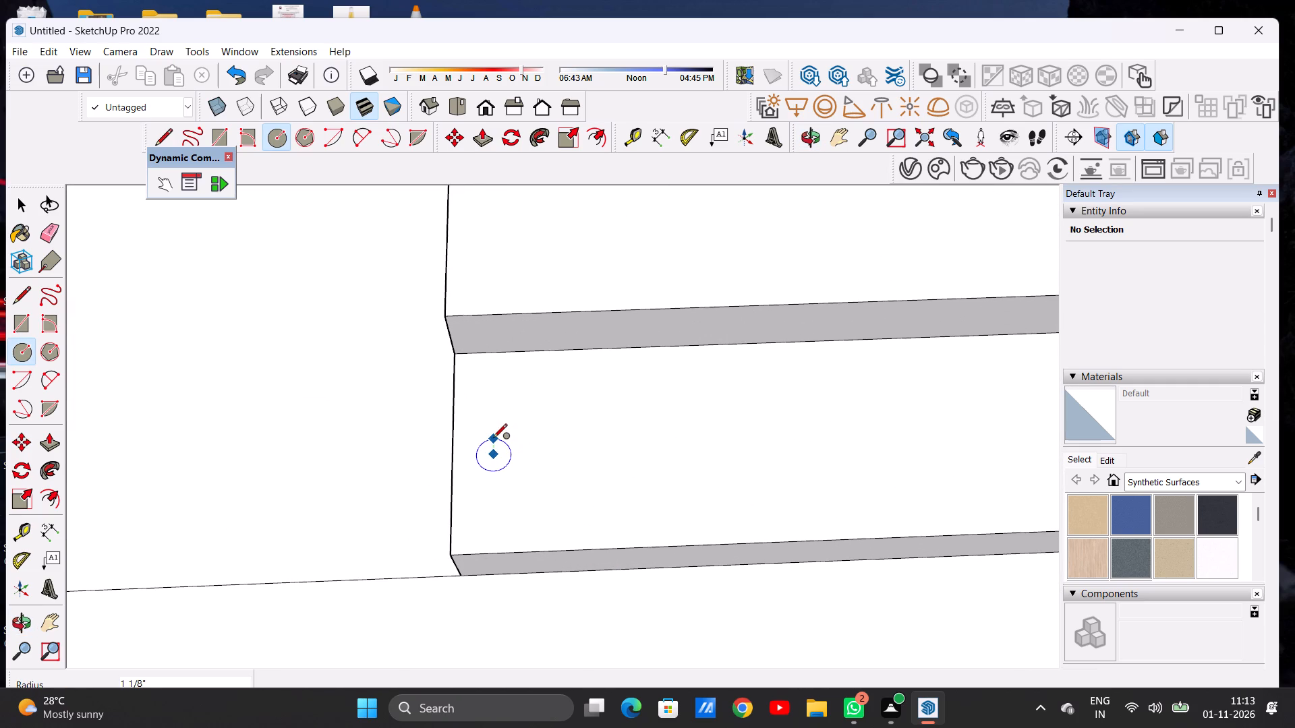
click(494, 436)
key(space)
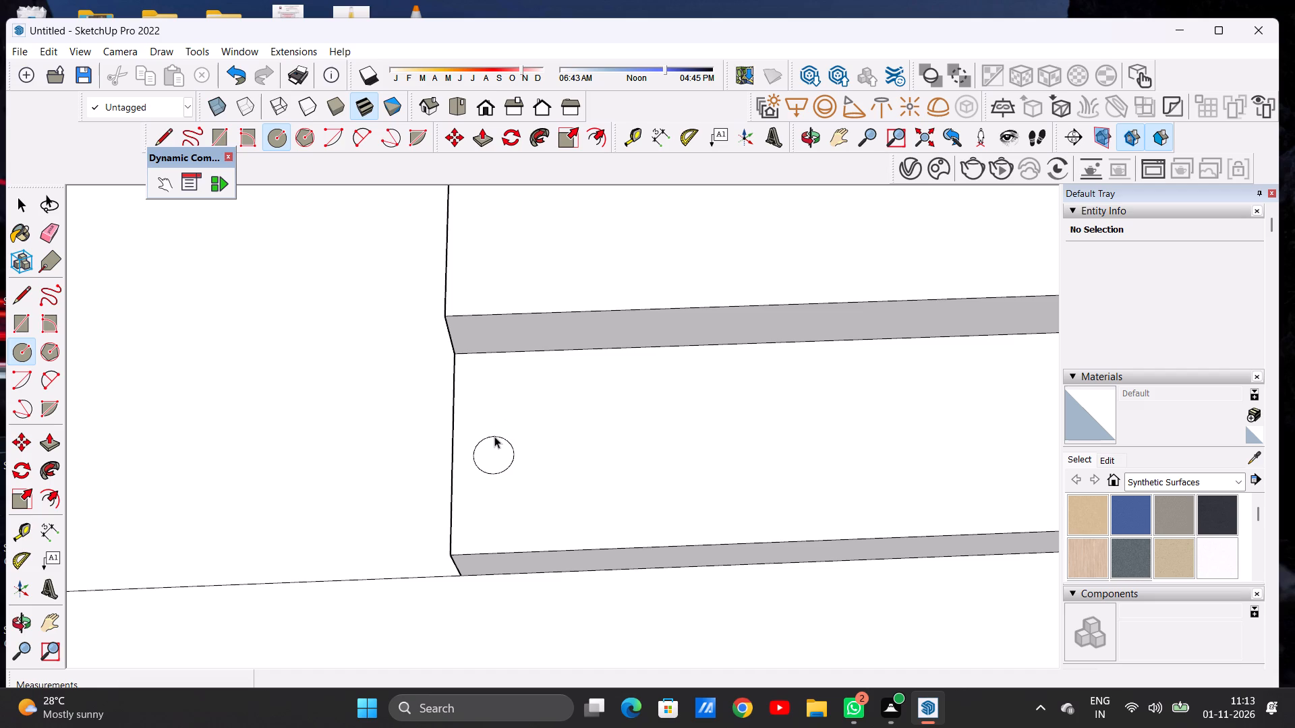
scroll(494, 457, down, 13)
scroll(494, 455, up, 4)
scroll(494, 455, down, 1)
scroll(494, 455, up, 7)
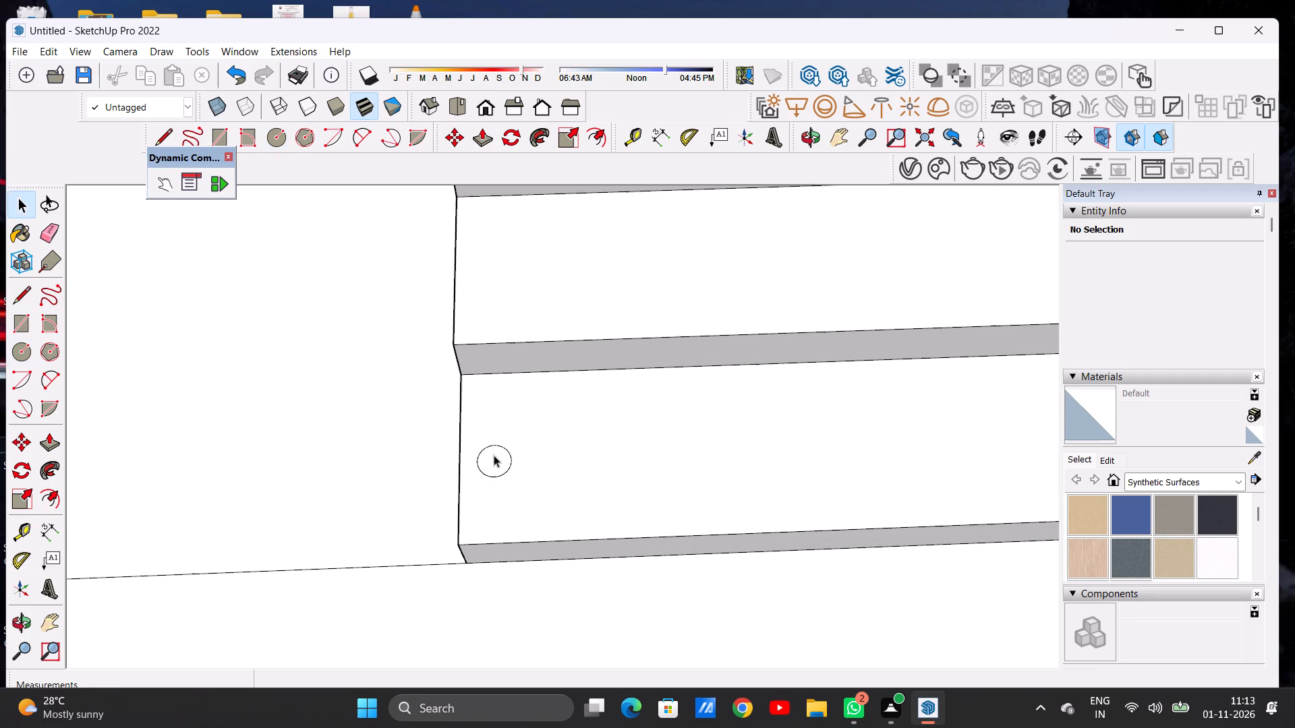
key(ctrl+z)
Draw two concentric circles on the lowest step's tread near its side edge, the inner one about 13/16" in radius.
key(c)
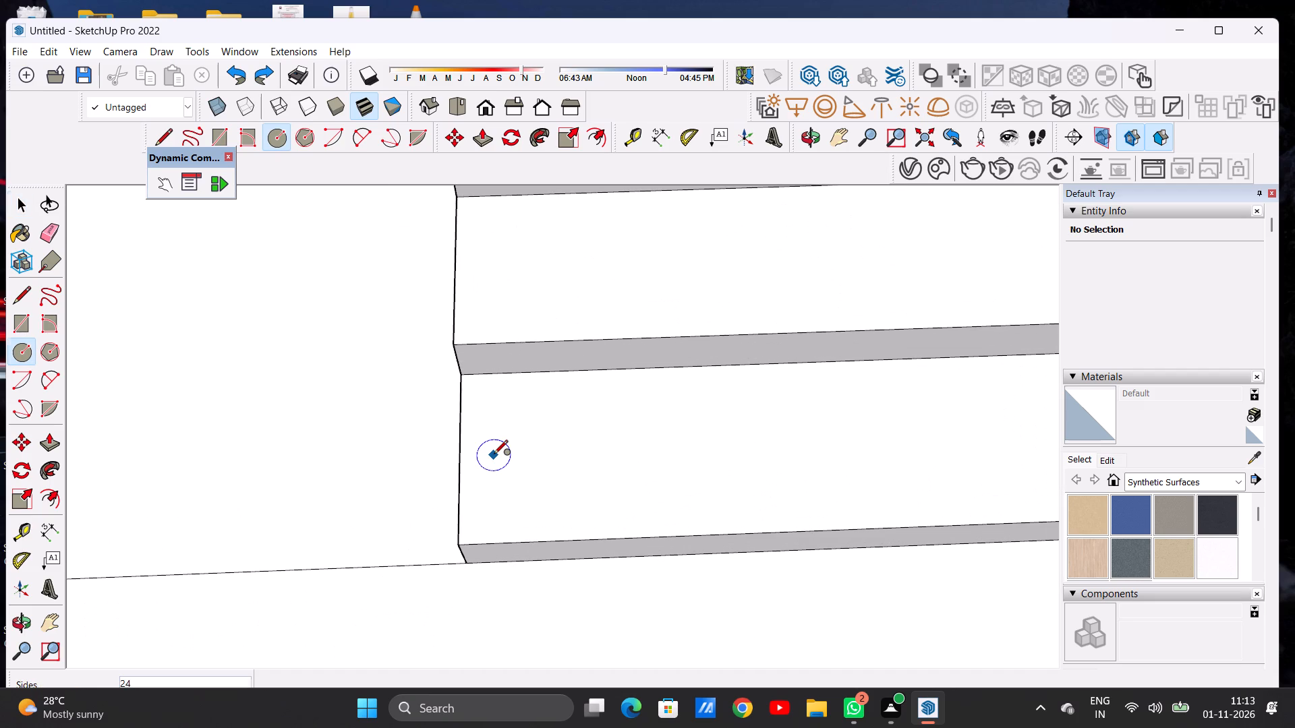
click(507, 456)
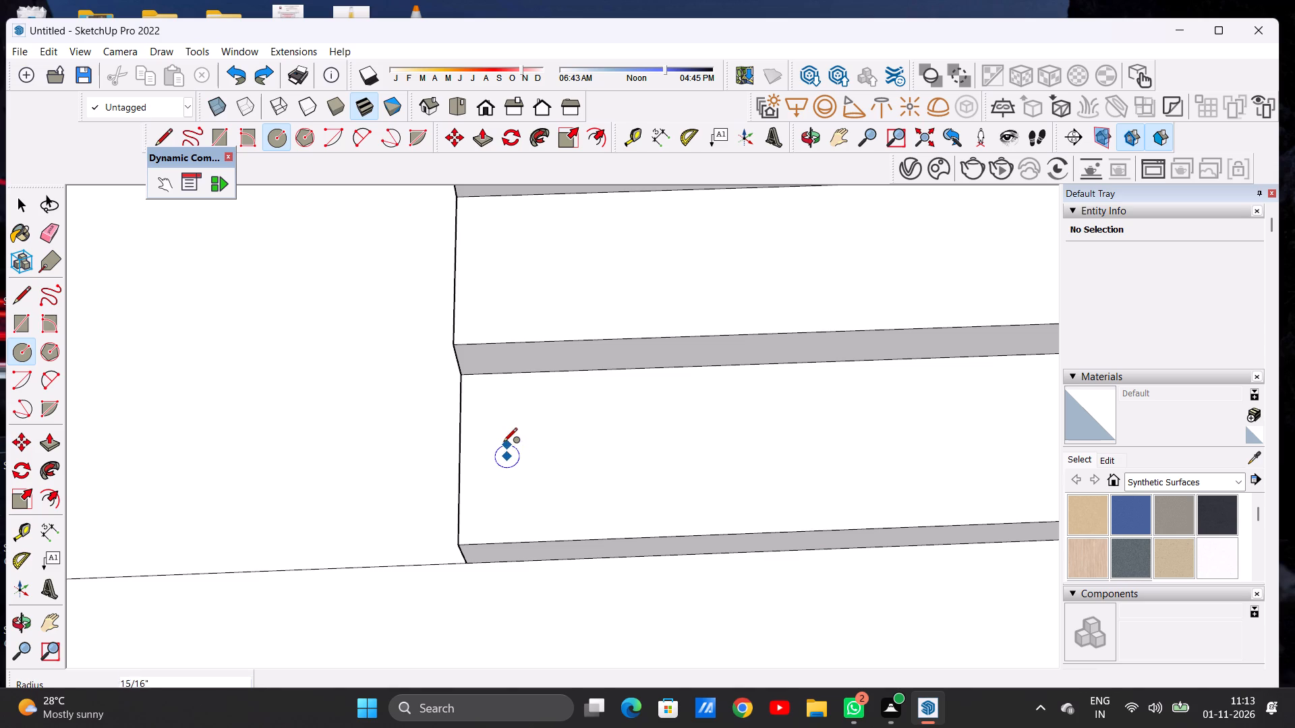
click(504, 433)
click(508, 455)
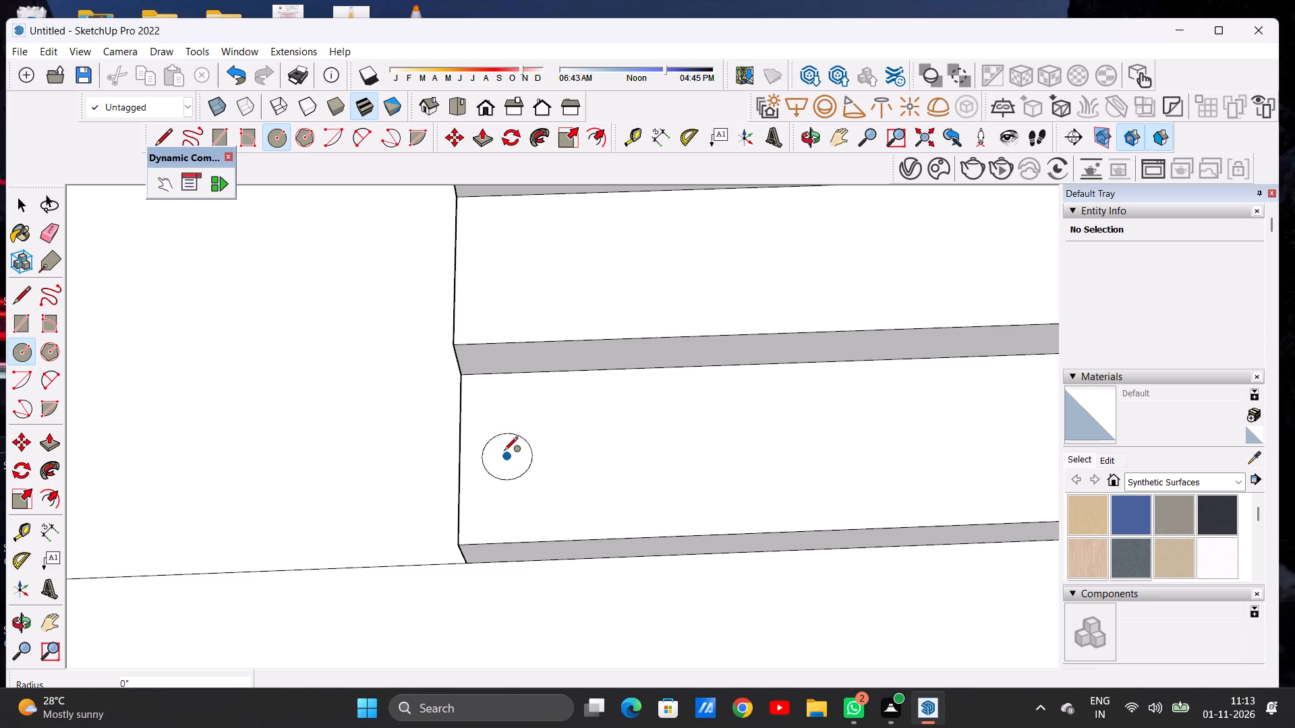
click(507, 447)
key(space)
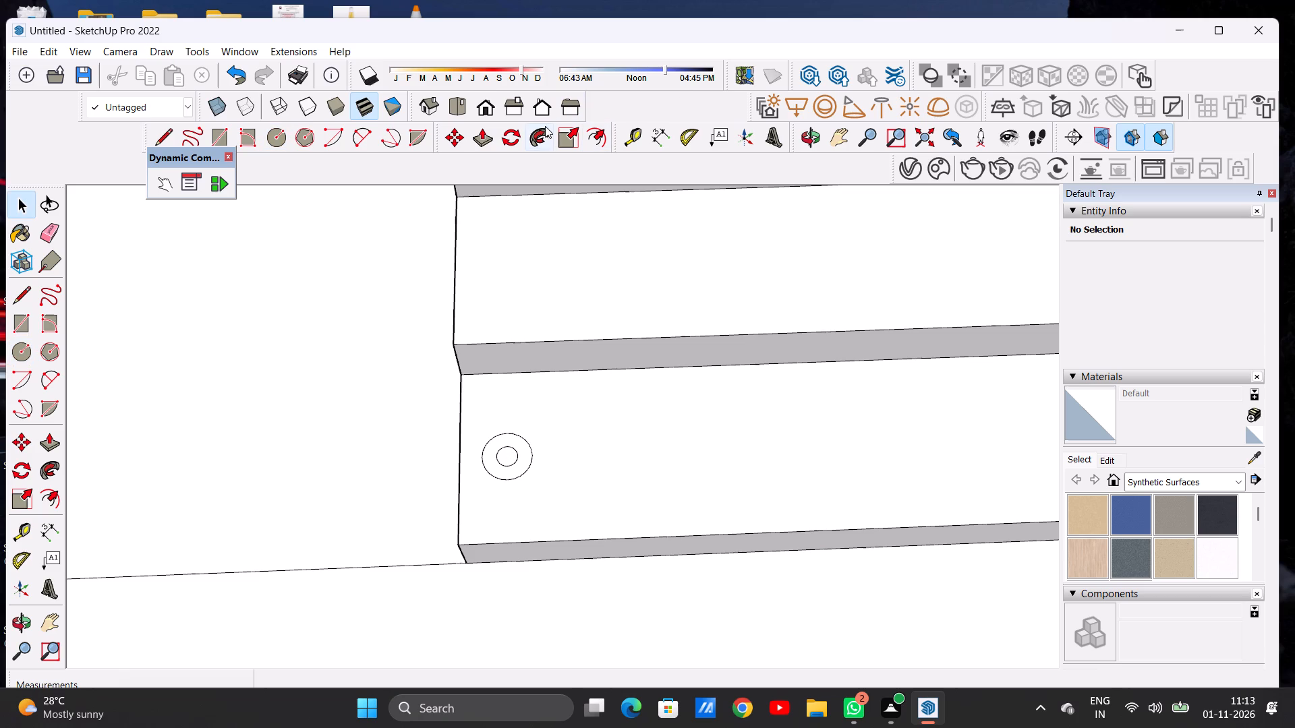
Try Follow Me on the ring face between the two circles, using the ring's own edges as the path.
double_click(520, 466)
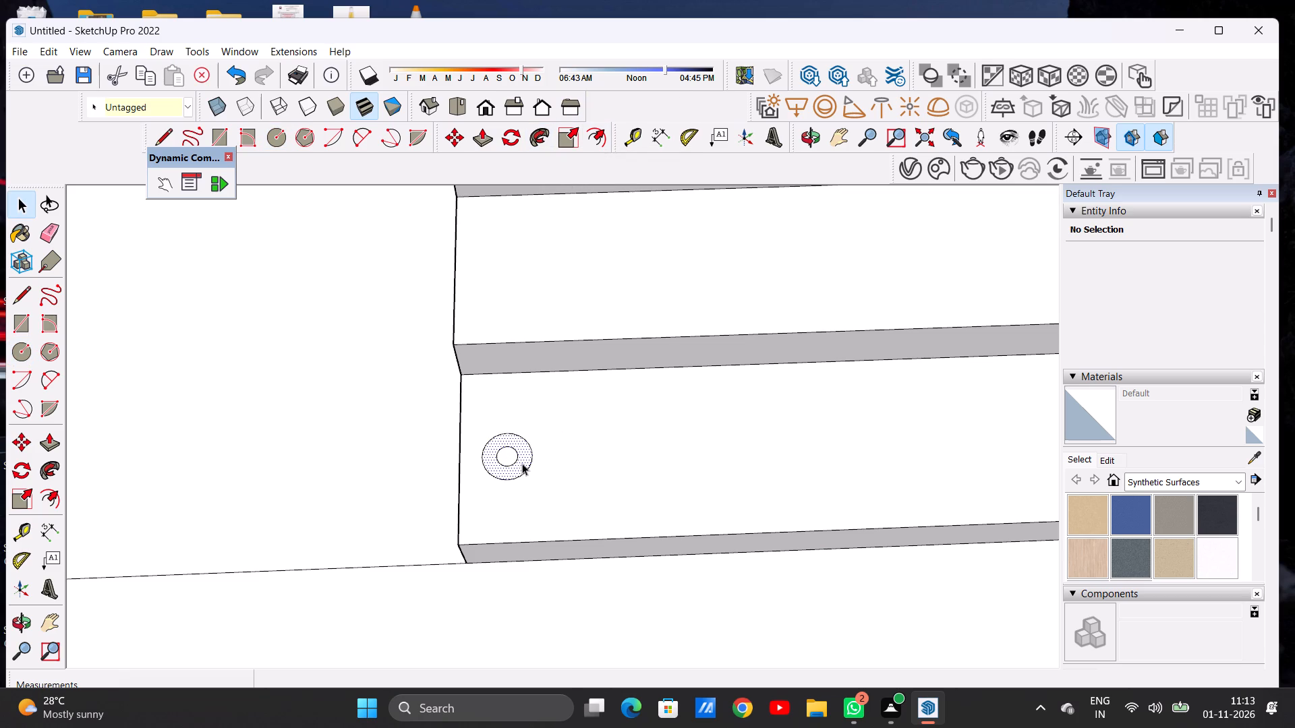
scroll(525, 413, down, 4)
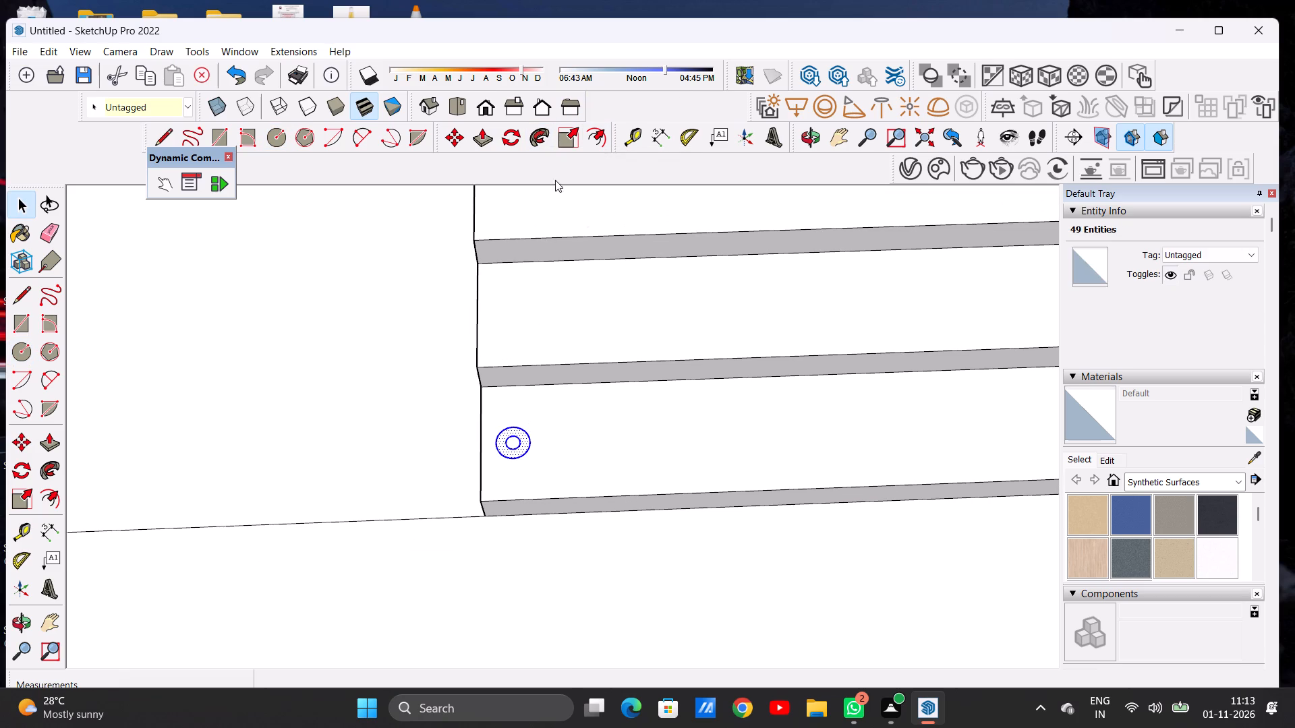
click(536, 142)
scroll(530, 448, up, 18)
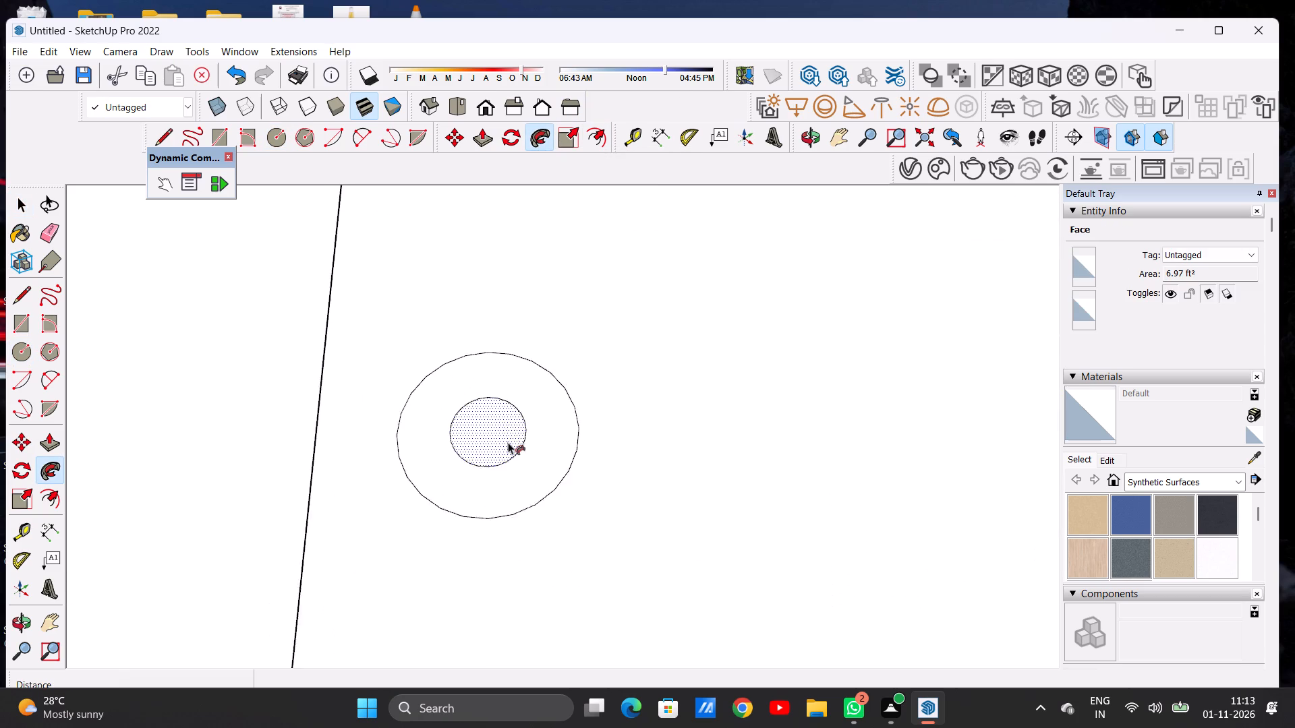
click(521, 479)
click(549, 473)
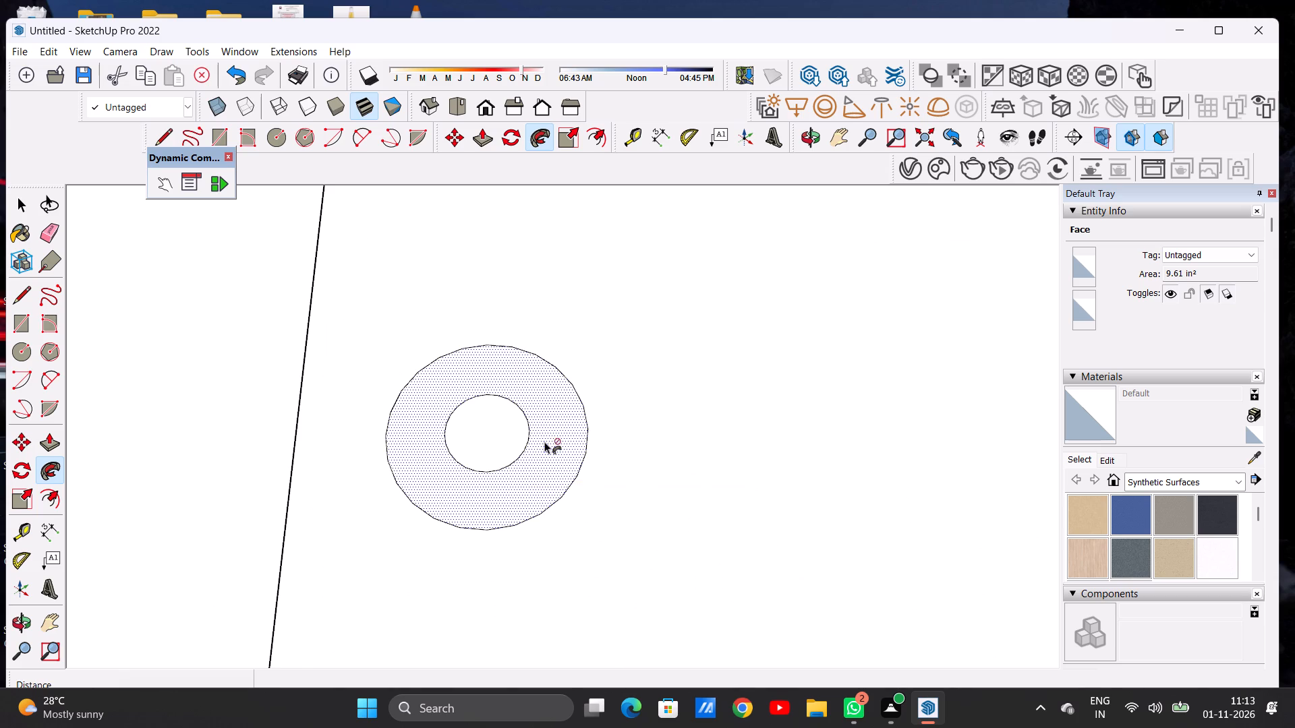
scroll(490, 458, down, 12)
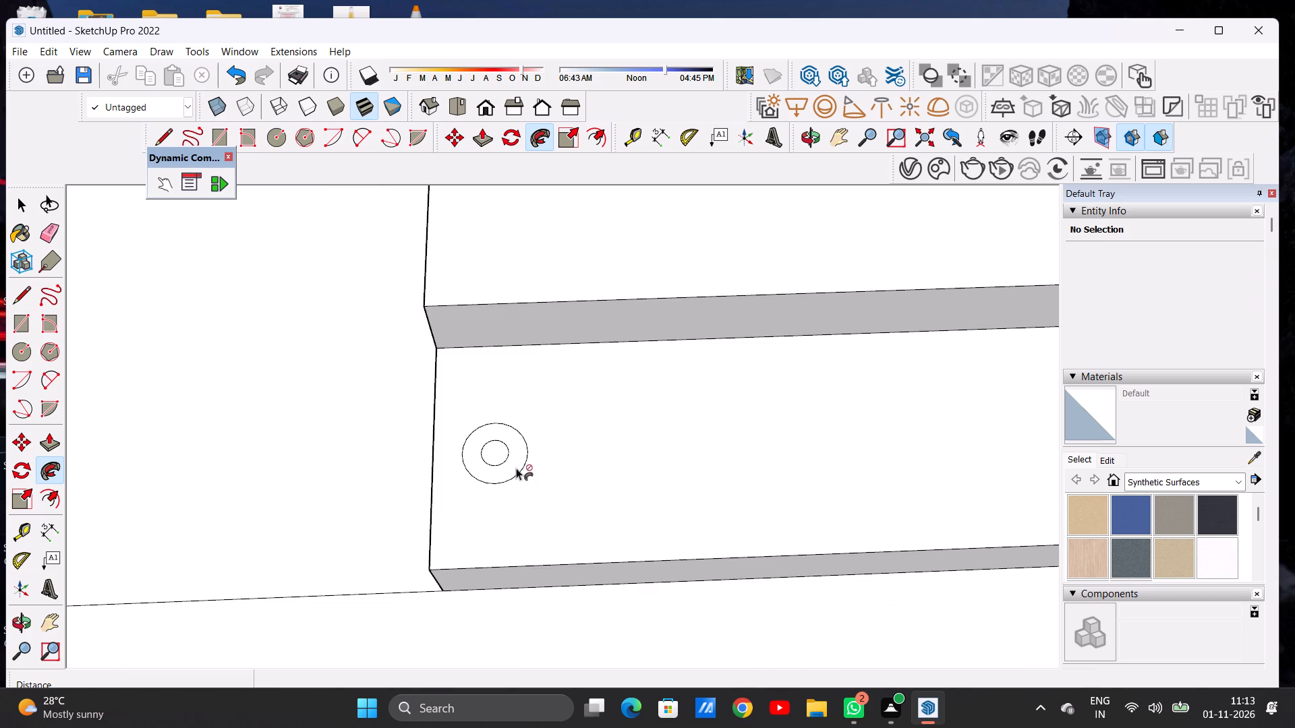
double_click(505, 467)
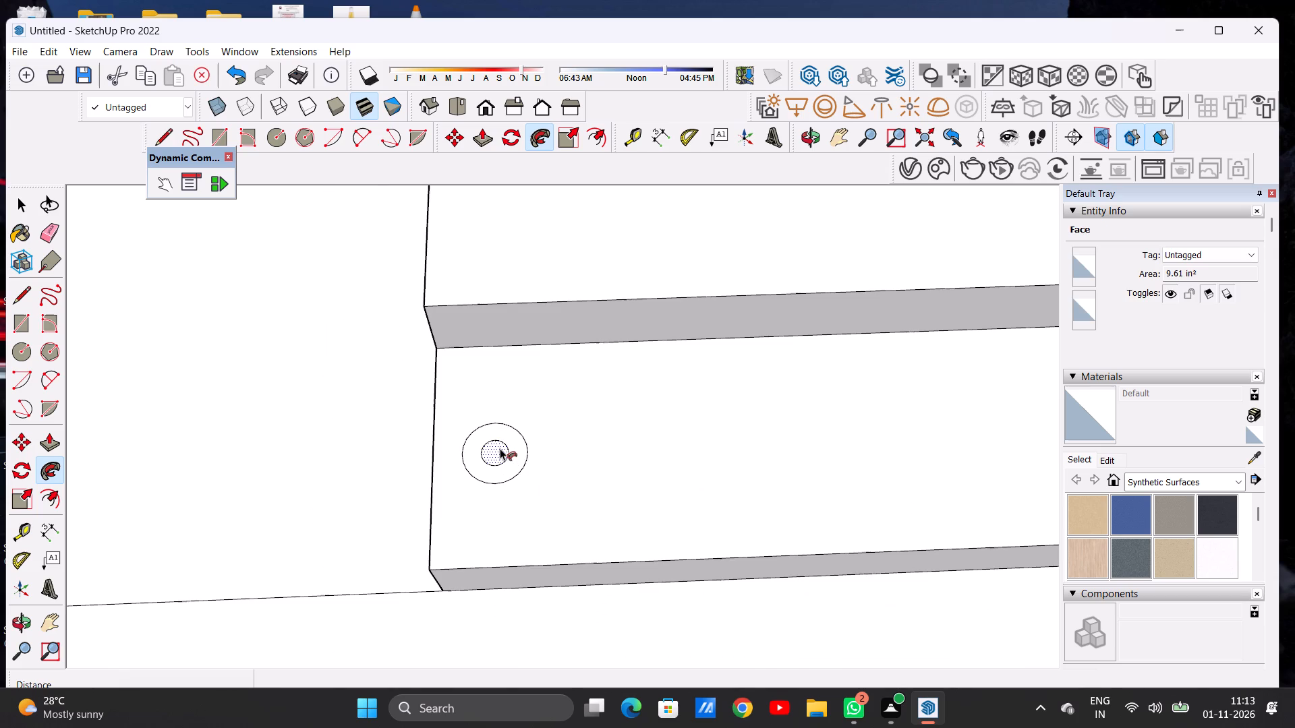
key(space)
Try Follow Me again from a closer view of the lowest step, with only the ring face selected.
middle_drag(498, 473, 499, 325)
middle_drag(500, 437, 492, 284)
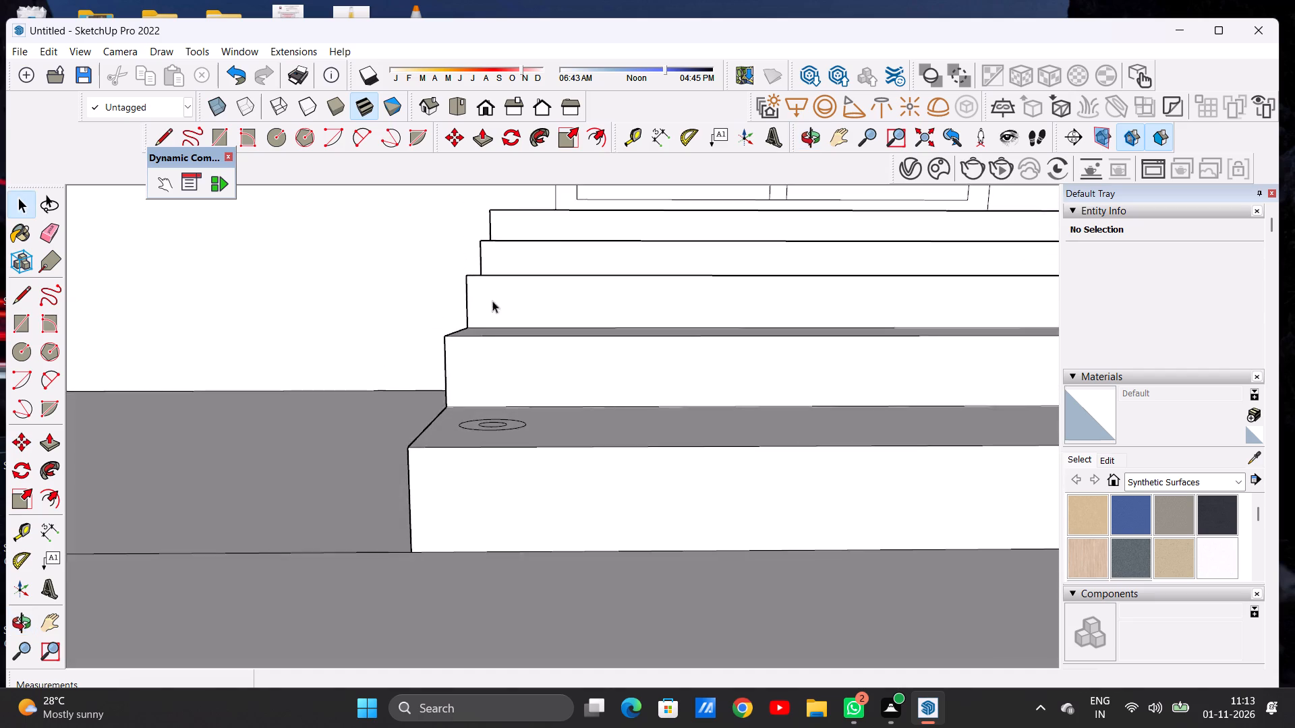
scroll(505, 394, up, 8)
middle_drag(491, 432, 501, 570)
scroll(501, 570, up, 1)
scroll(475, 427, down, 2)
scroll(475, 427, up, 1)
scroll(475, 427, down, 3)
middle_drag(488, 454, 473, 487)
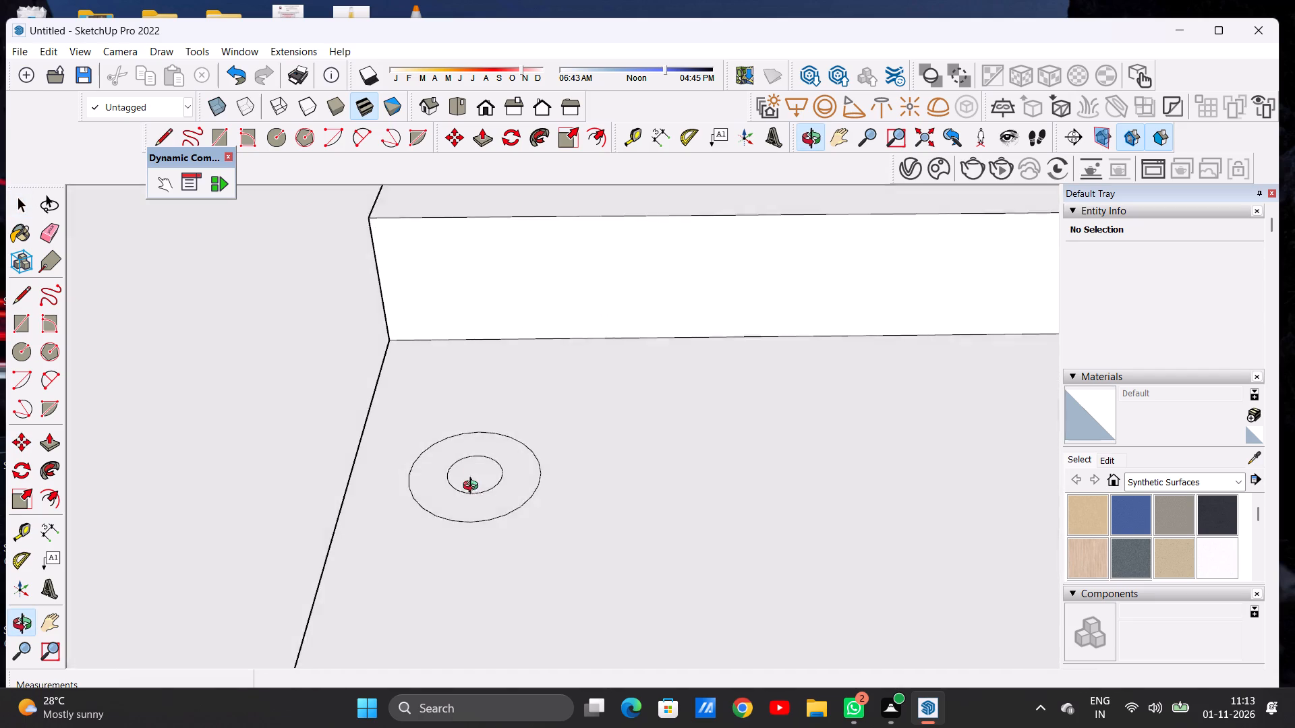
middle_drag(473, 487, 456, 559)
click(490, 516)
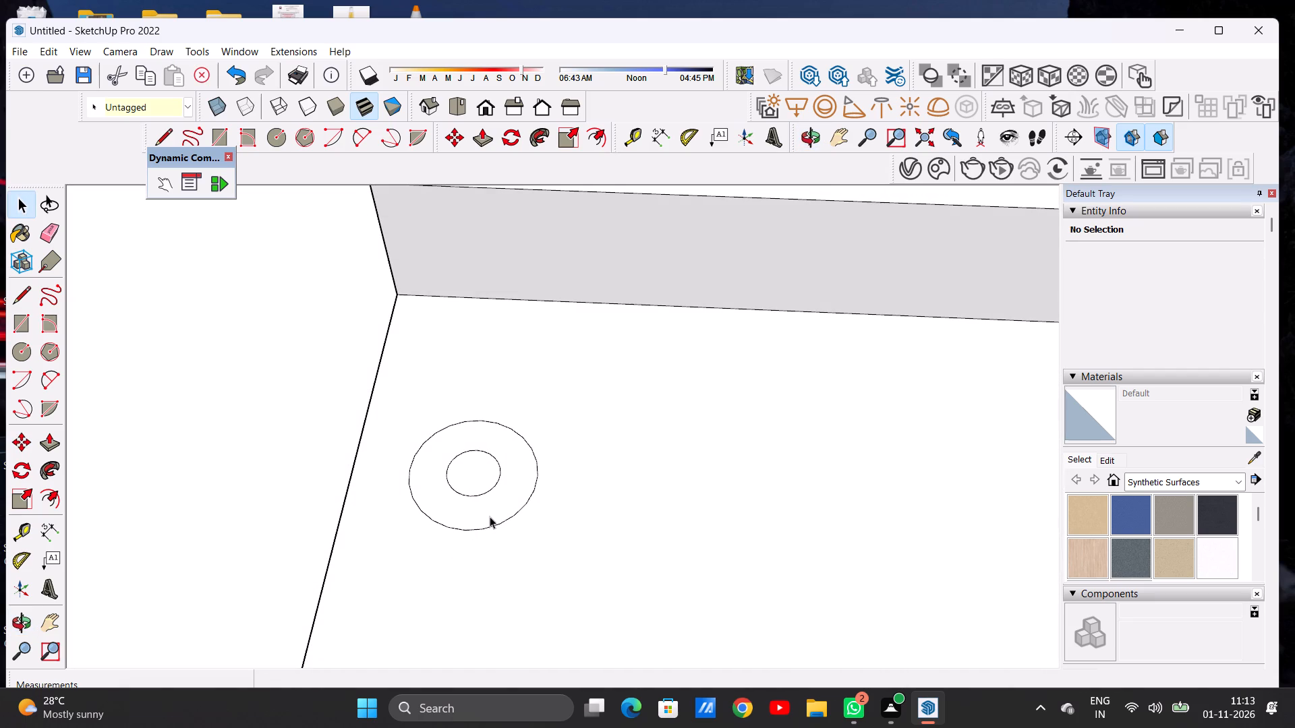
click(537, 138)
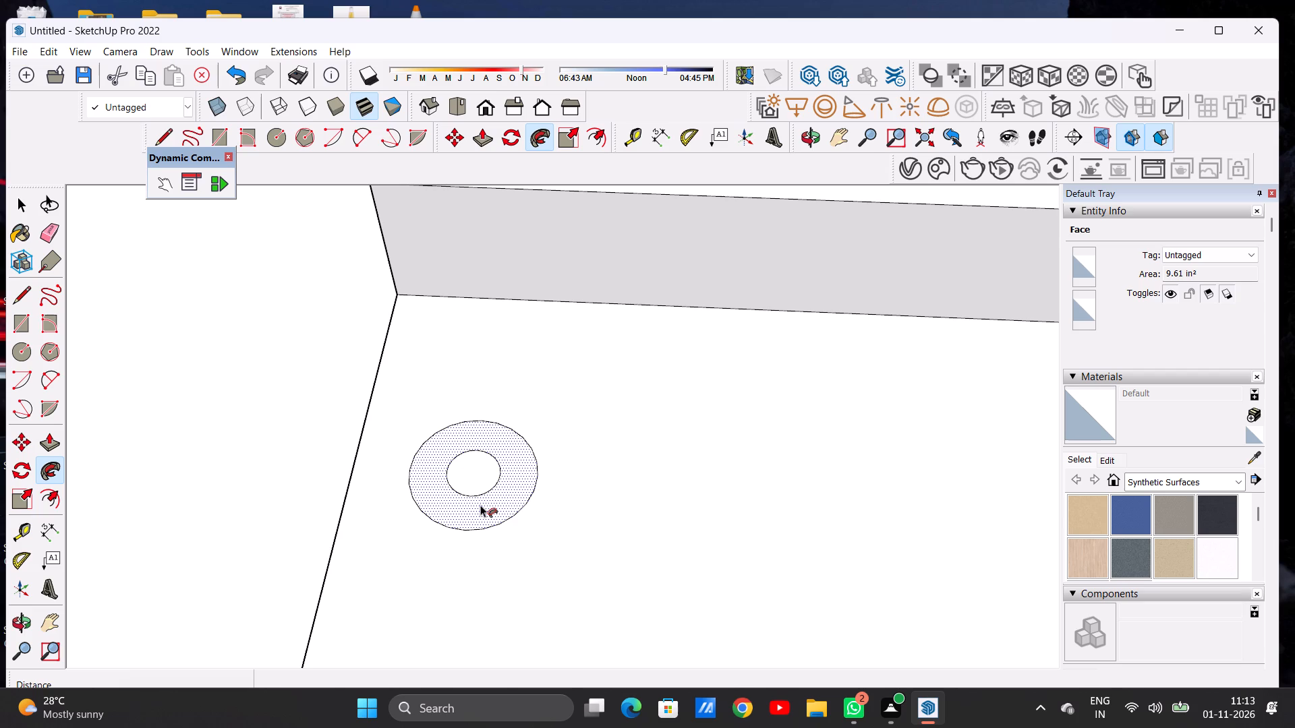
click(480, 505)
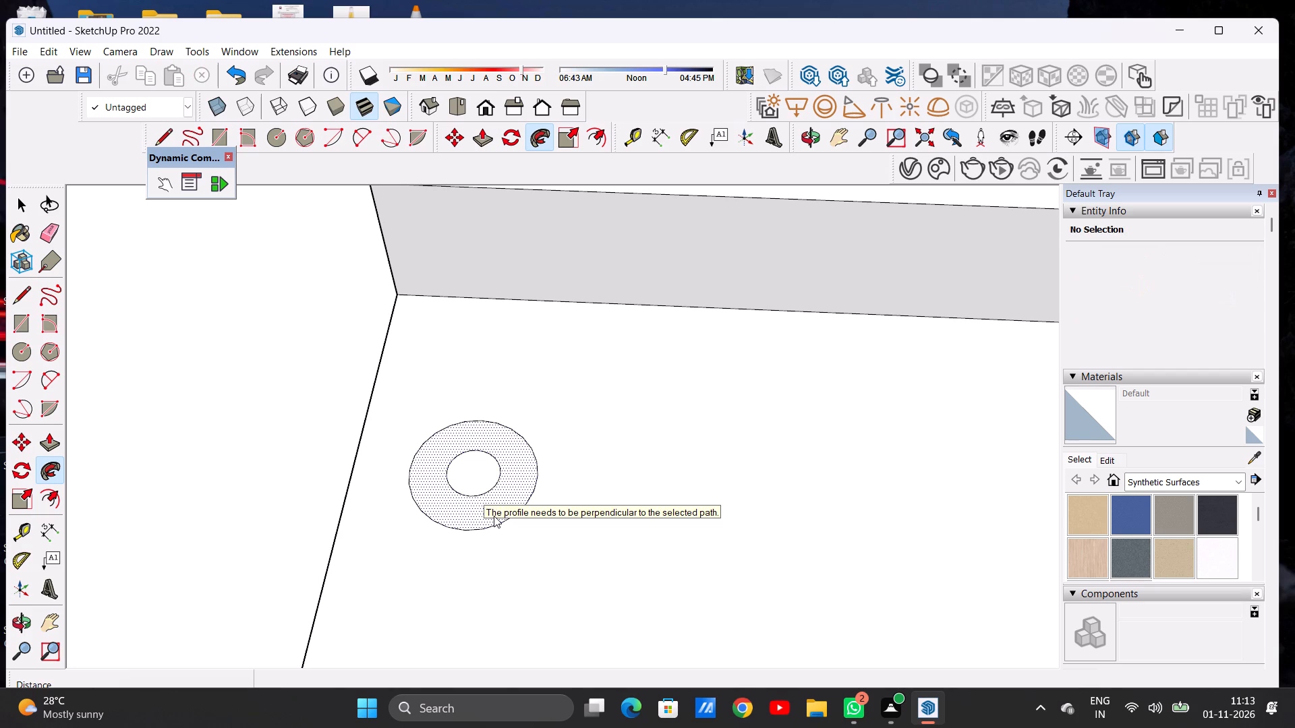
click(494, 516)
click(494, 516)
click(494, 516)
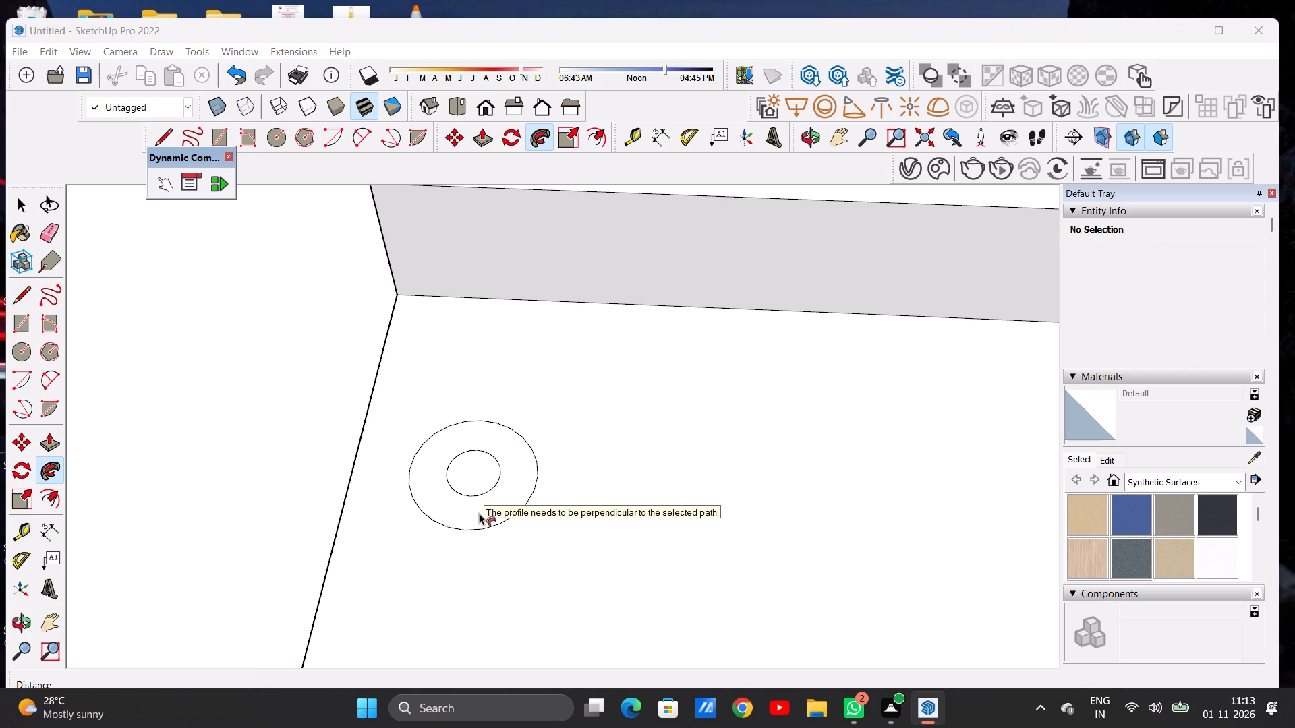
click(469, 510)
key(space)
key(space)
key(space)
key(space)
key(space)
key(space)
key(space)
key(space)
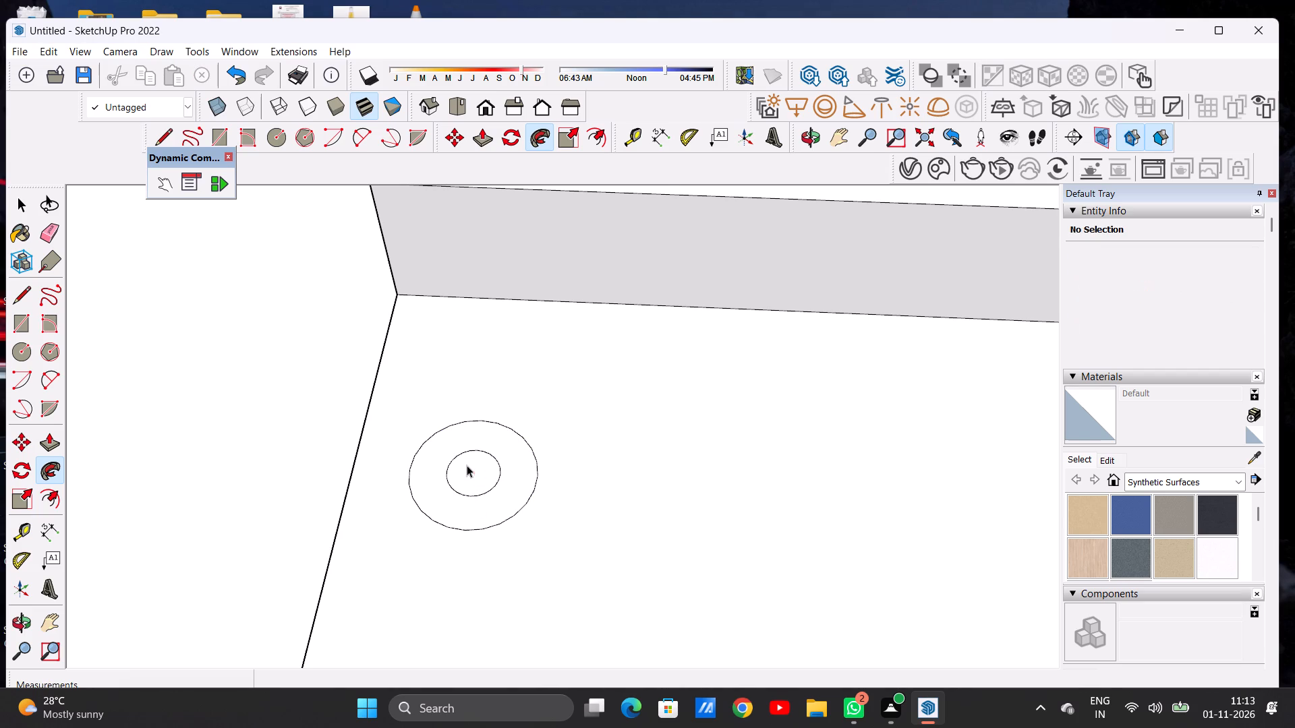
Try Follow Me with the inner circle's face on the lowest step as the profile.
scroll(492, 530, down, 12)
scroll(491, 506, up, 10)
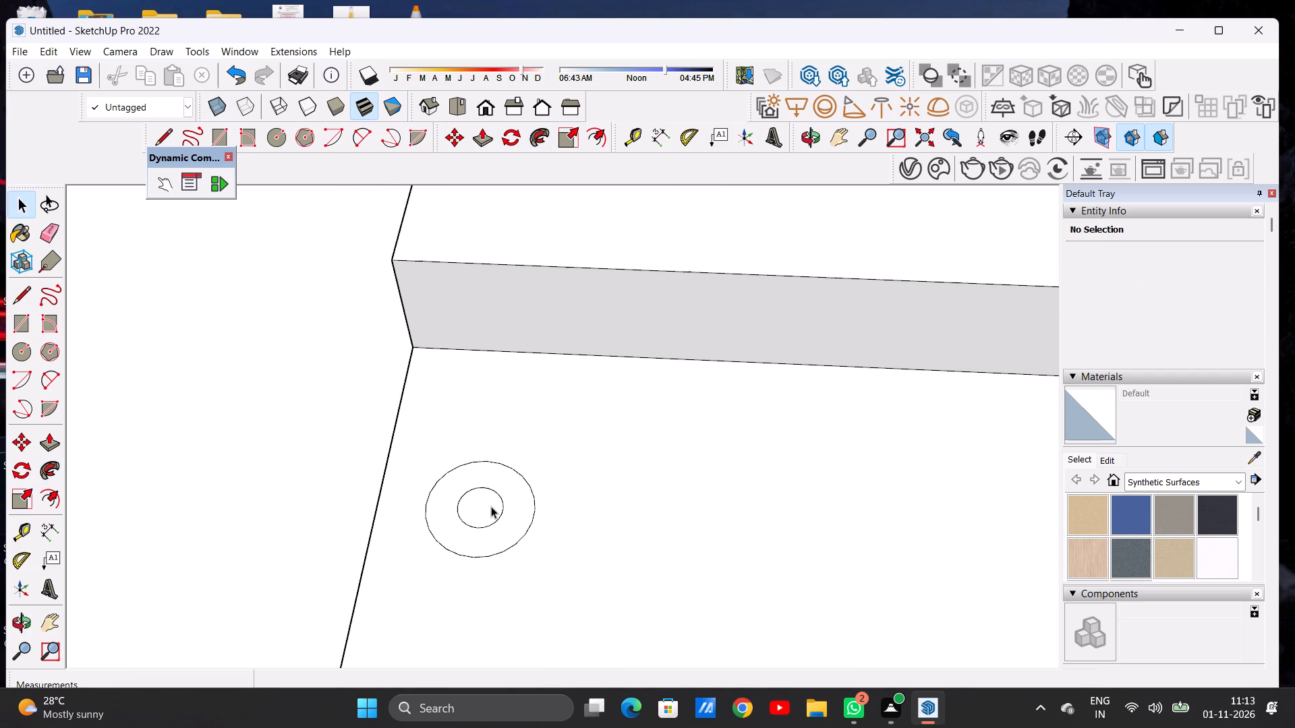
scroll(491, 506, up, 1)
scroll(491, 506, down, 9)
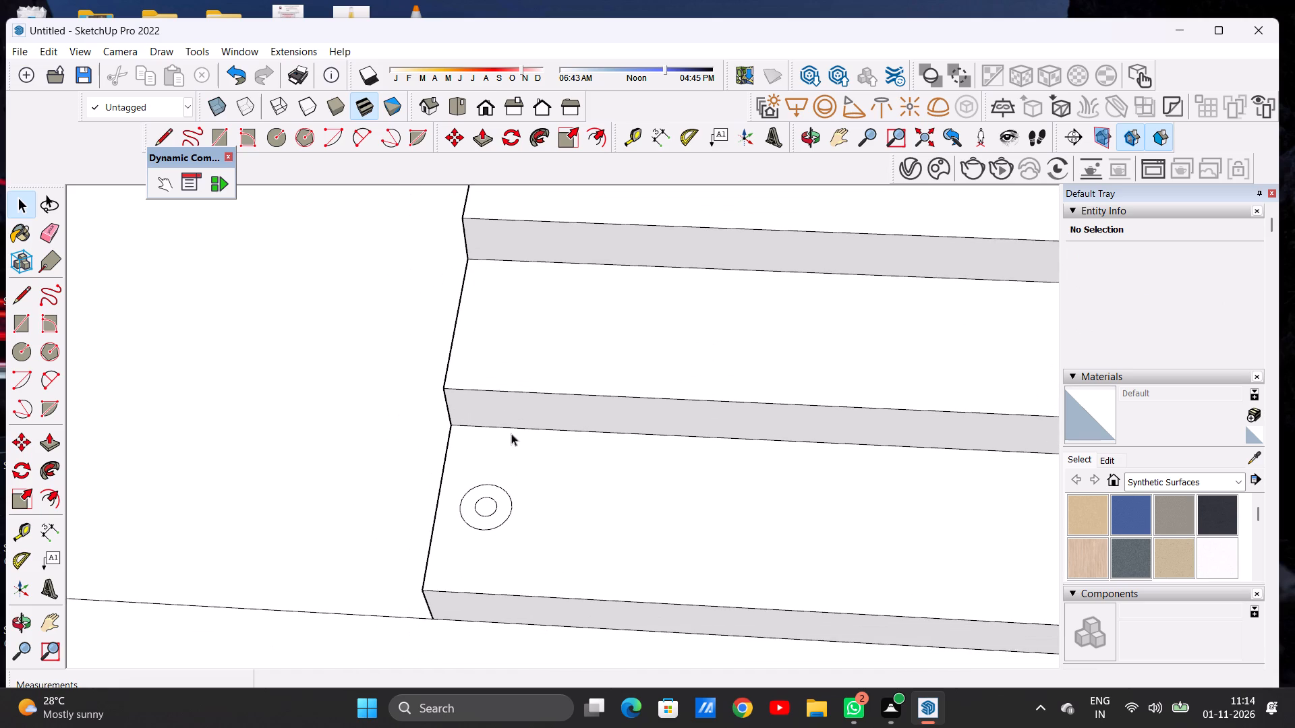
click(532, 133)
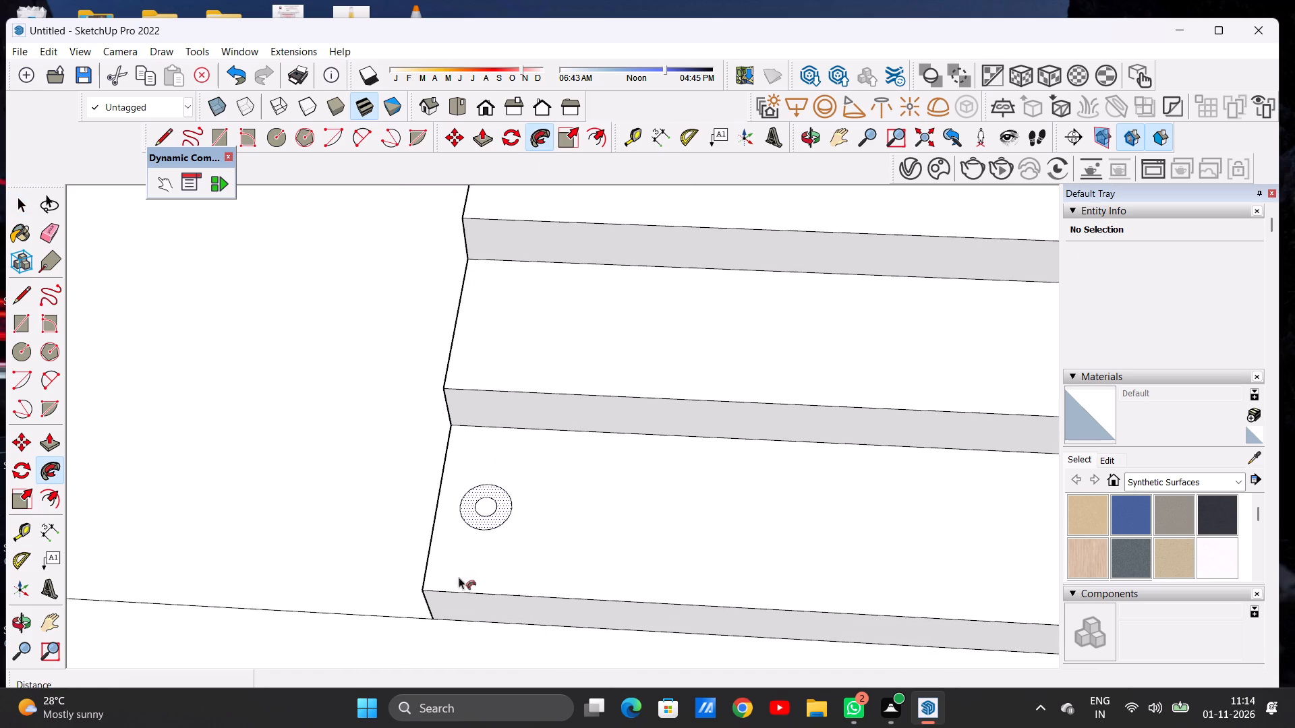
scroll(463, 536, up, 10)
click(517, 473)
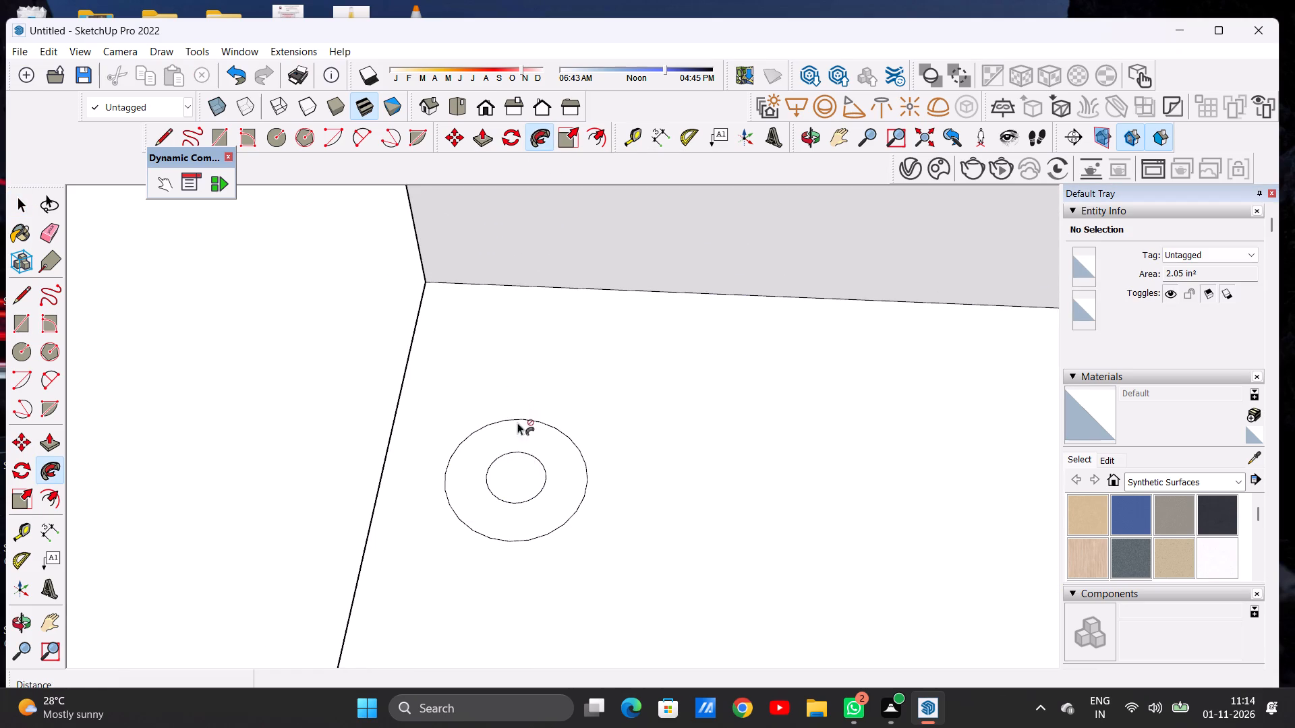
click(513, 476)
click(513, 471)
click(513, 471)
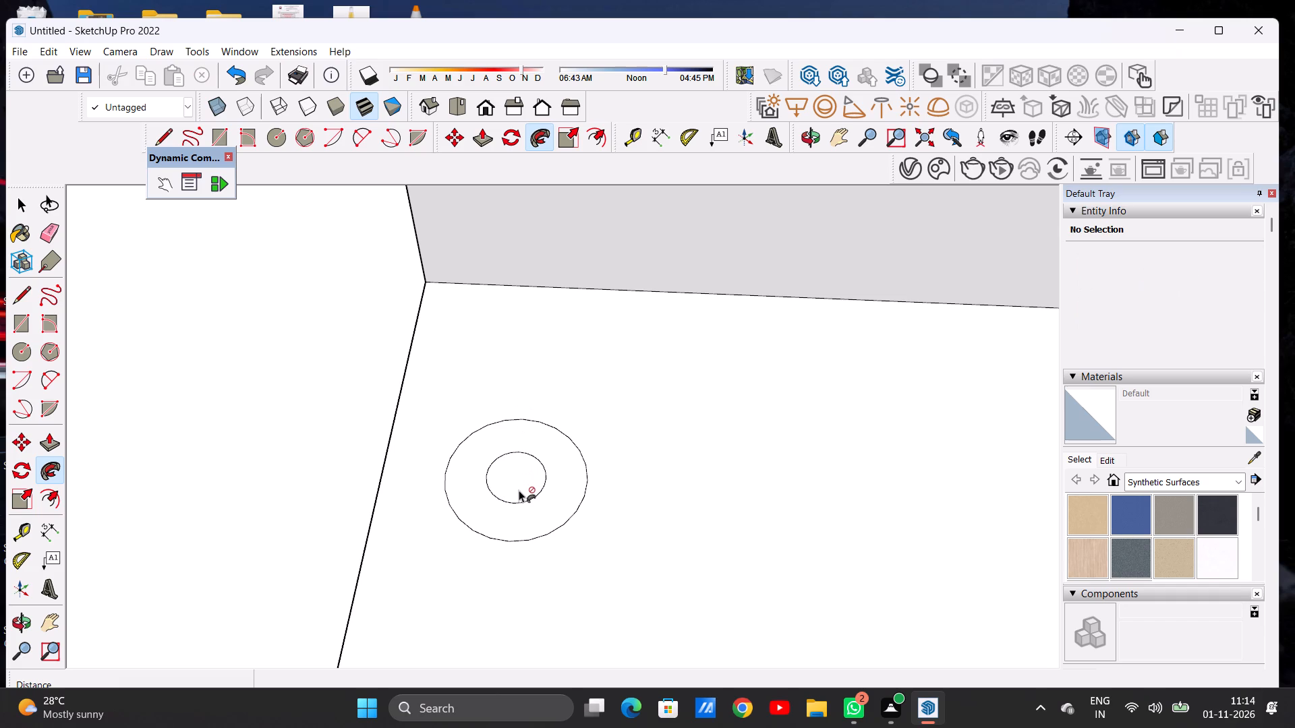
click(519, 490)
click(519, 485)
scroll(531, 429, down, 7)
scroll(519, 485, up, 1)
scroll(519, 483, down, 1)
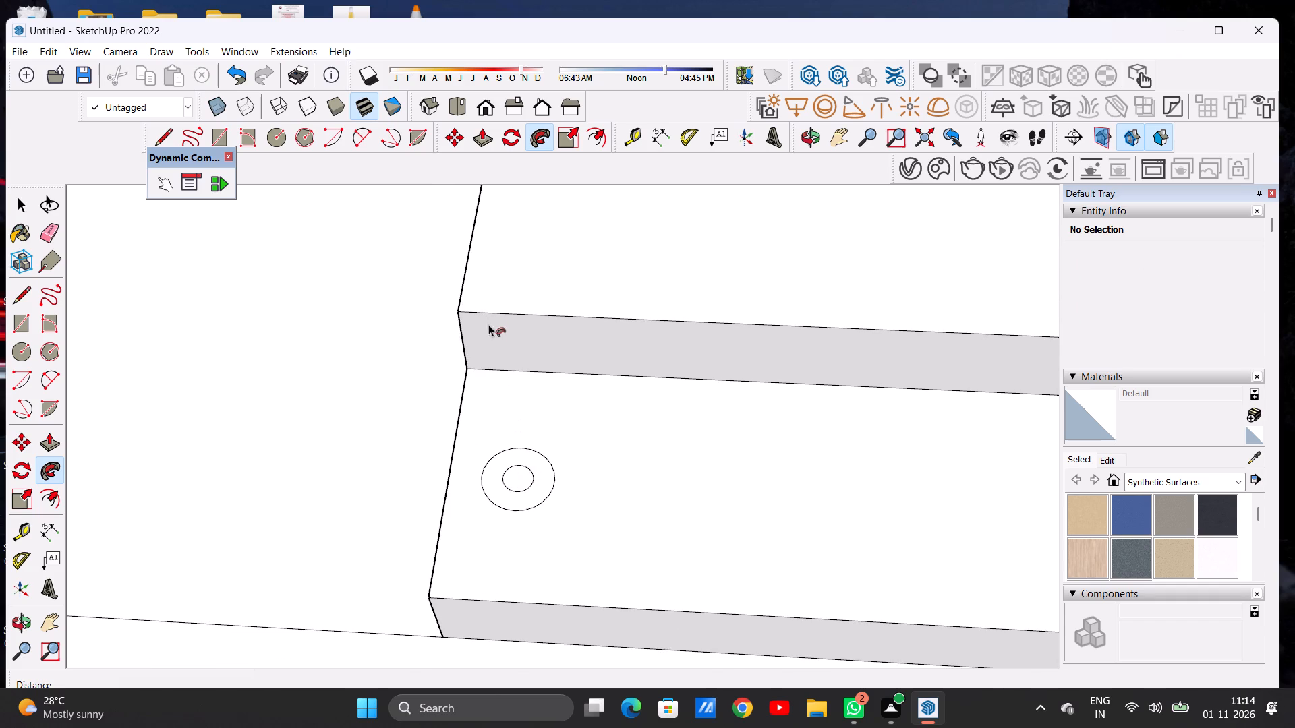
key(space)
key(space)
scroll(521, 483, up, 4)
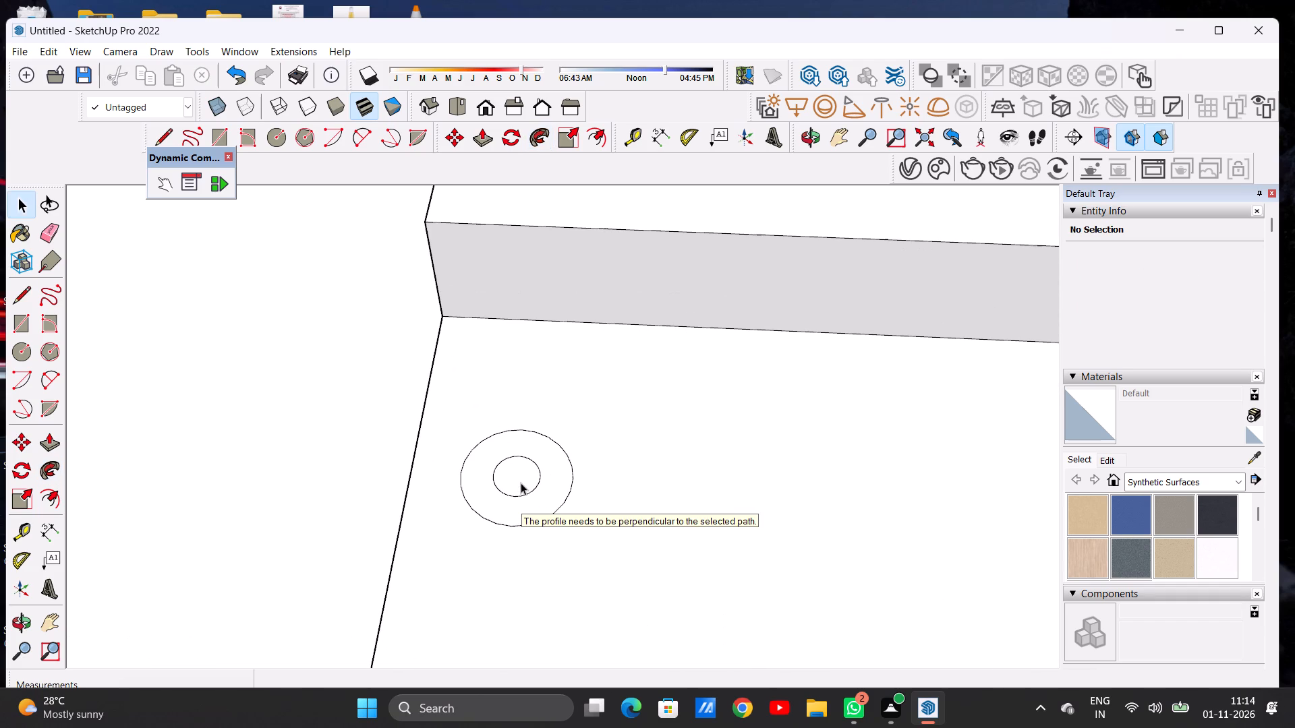
Undo the small inner circle on the lowest step's tread.
key(ctrl+z)
scroll(532, 499, up, 1)
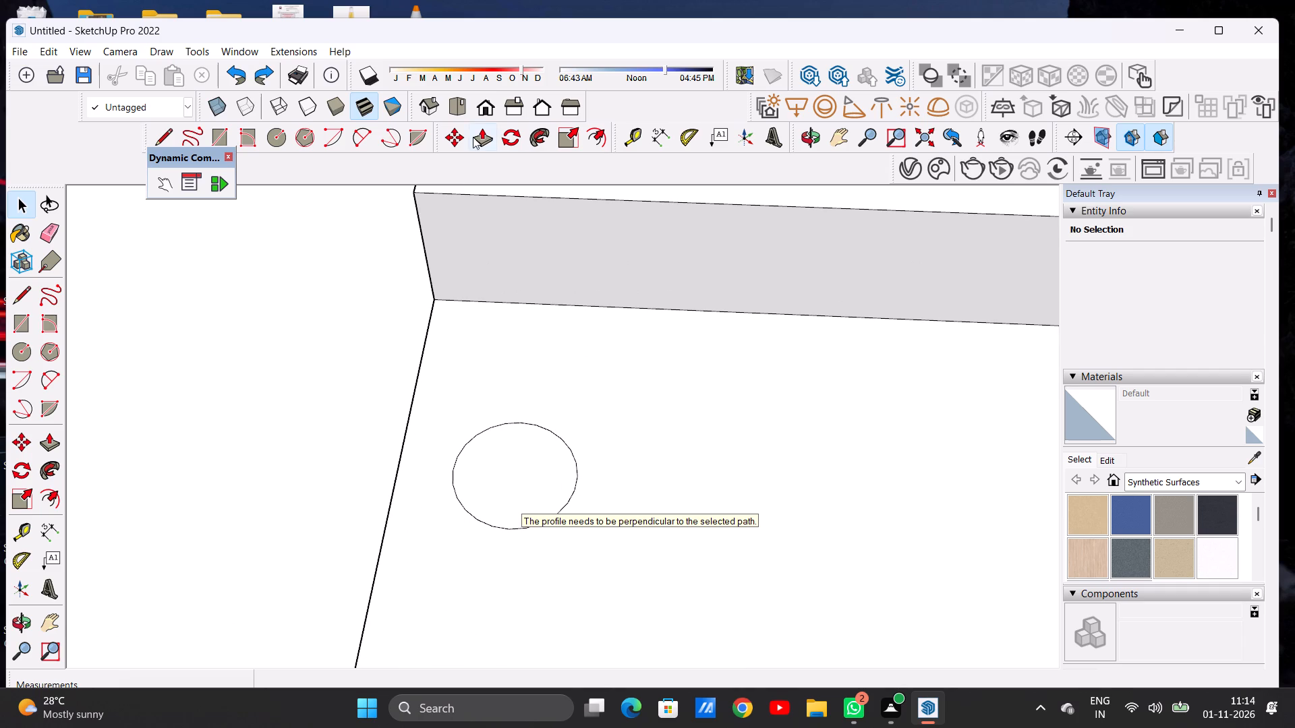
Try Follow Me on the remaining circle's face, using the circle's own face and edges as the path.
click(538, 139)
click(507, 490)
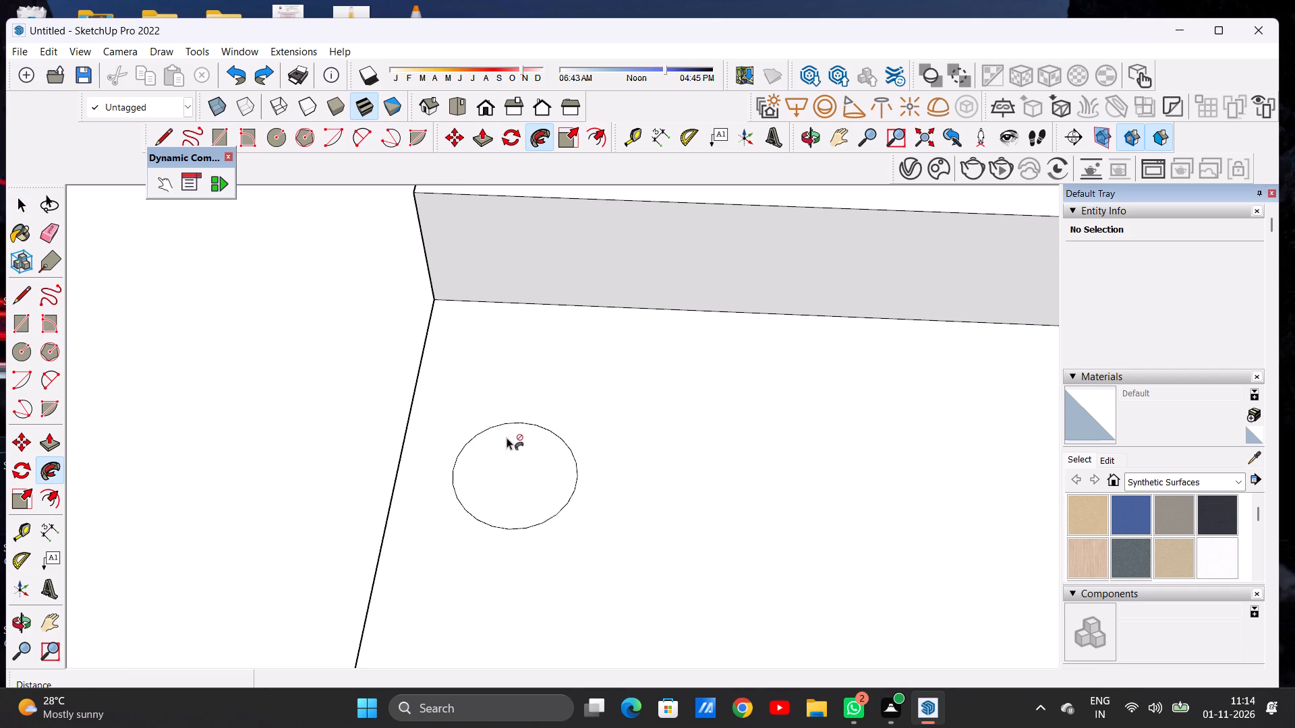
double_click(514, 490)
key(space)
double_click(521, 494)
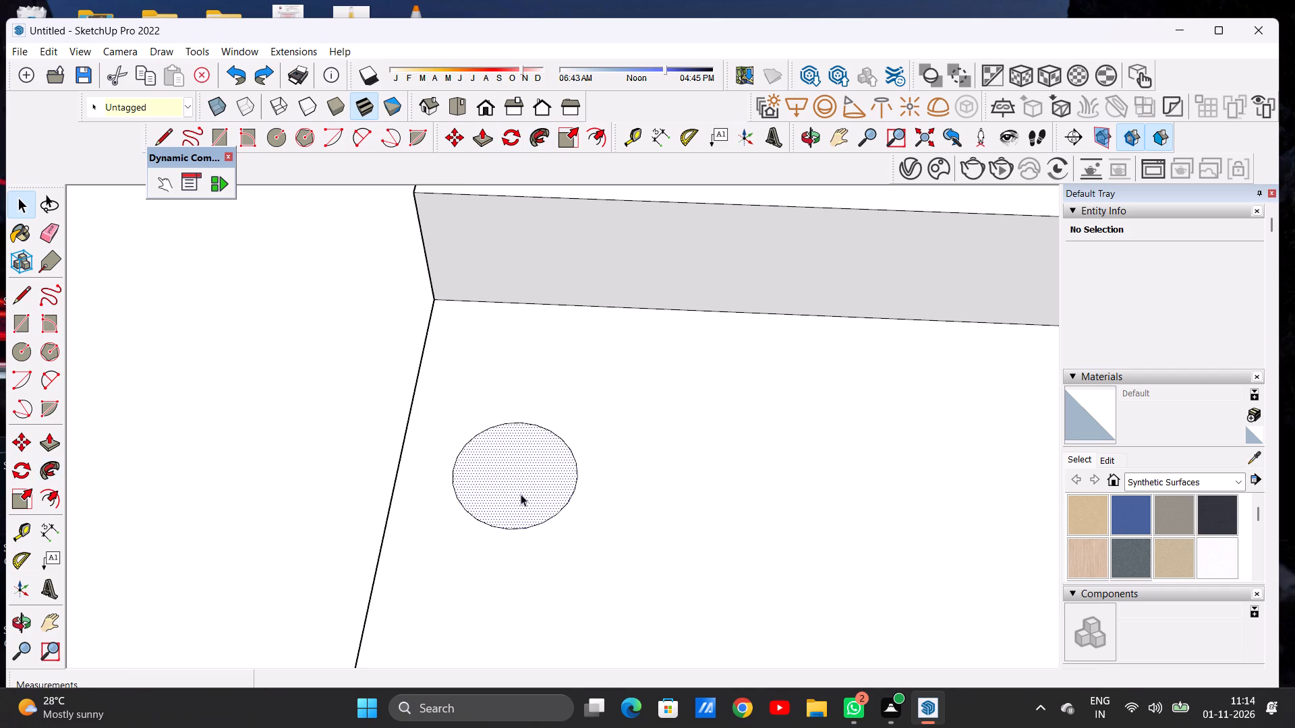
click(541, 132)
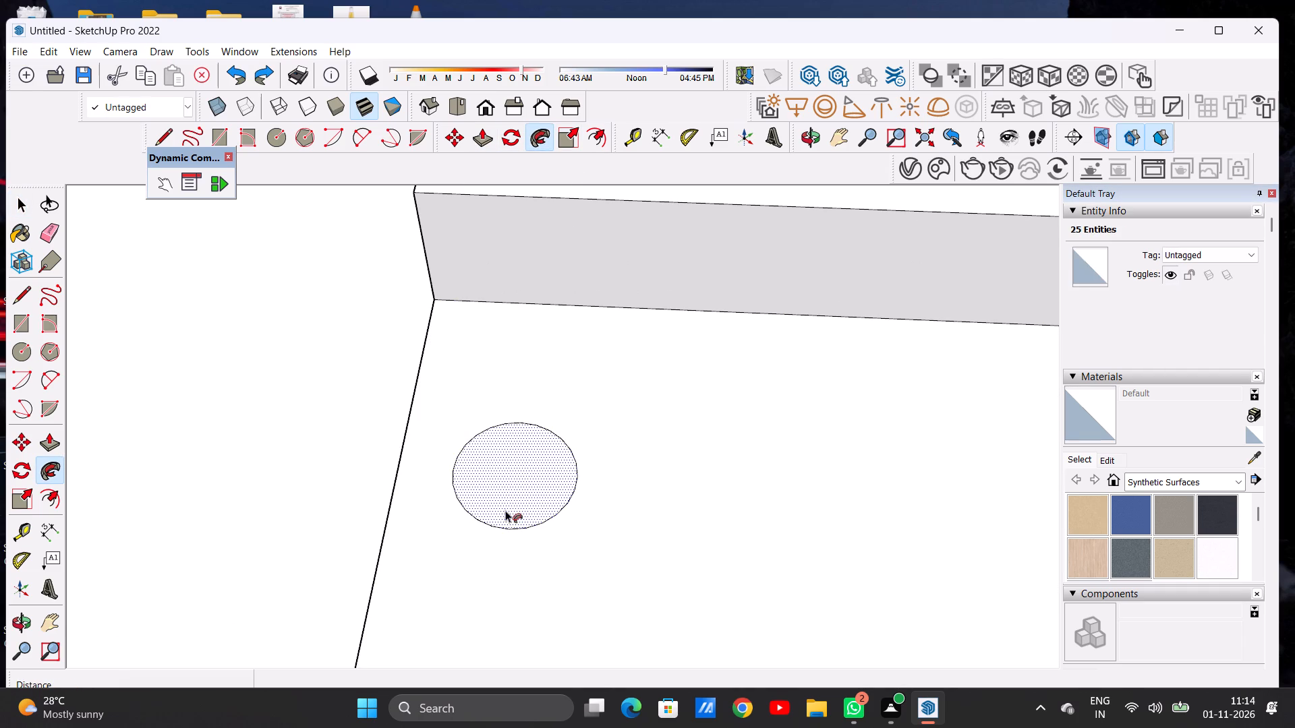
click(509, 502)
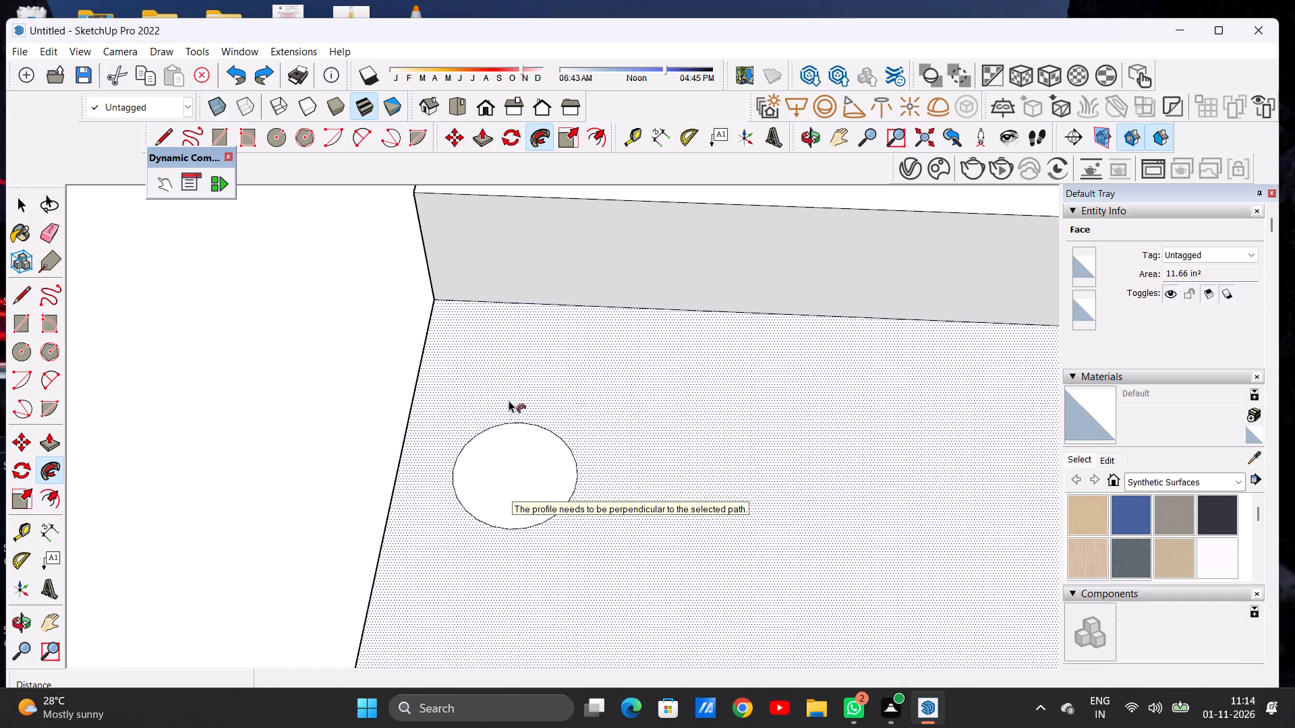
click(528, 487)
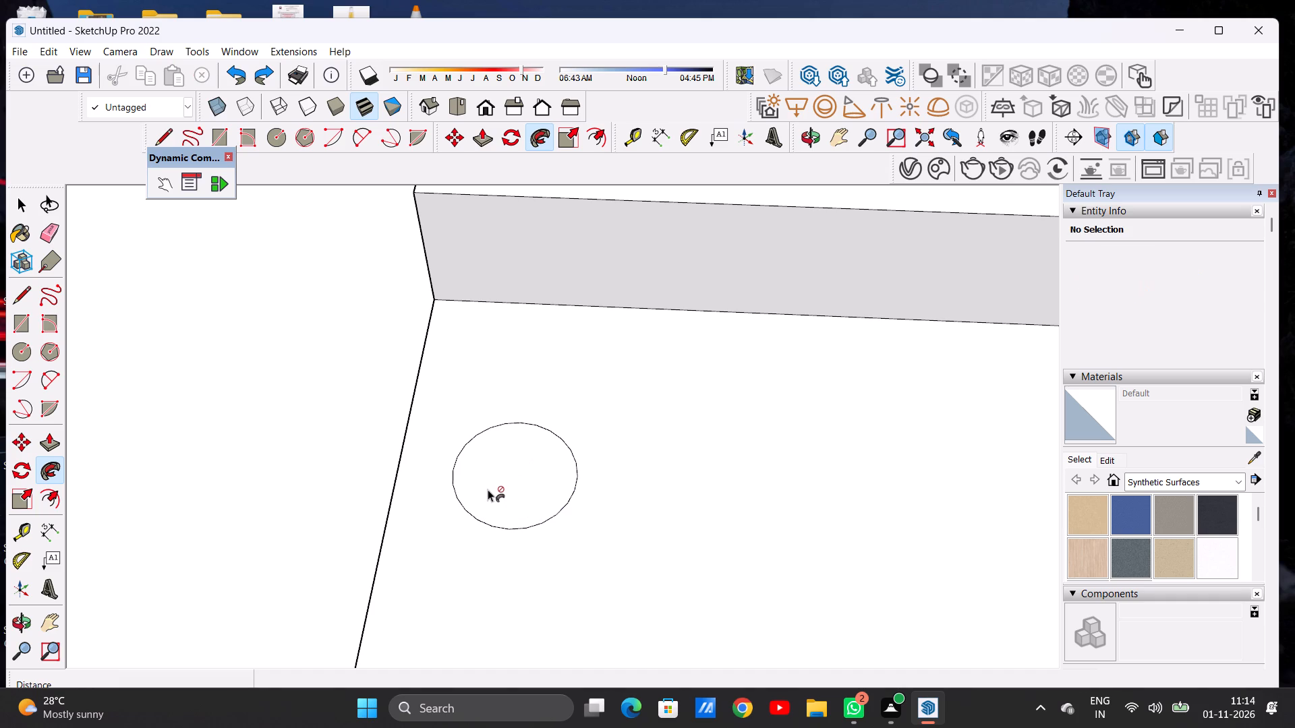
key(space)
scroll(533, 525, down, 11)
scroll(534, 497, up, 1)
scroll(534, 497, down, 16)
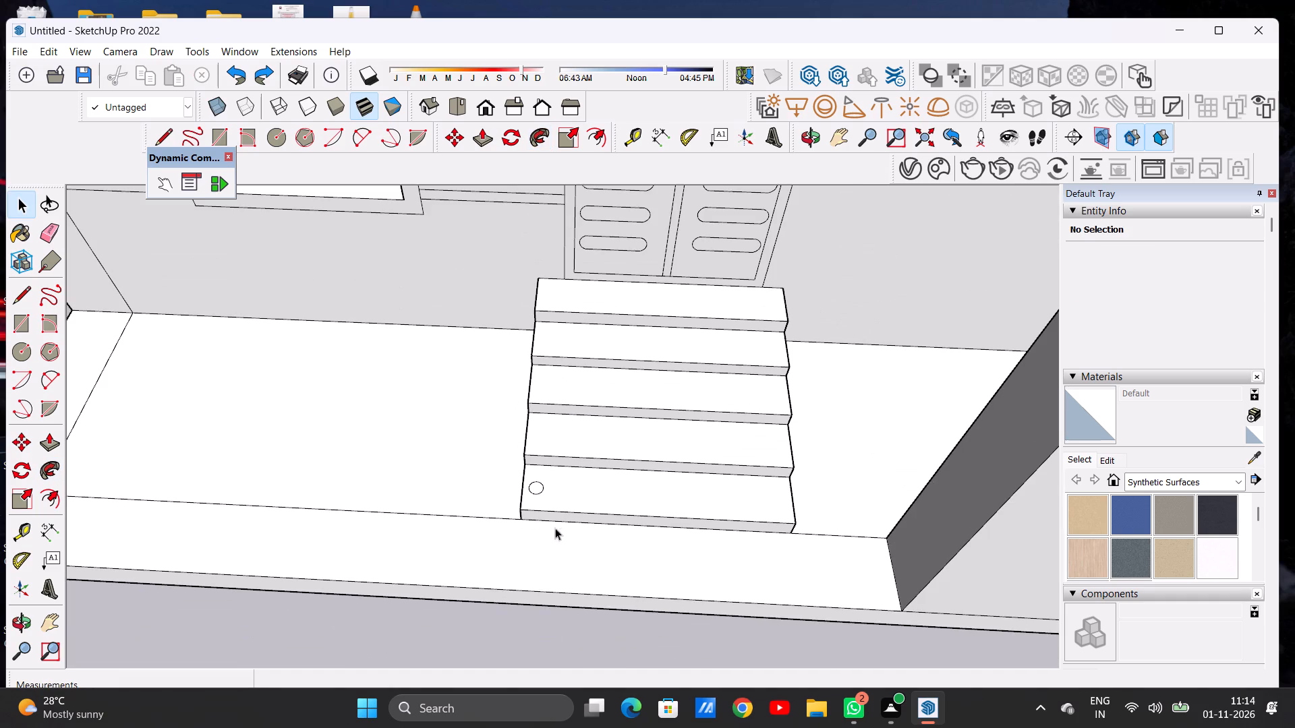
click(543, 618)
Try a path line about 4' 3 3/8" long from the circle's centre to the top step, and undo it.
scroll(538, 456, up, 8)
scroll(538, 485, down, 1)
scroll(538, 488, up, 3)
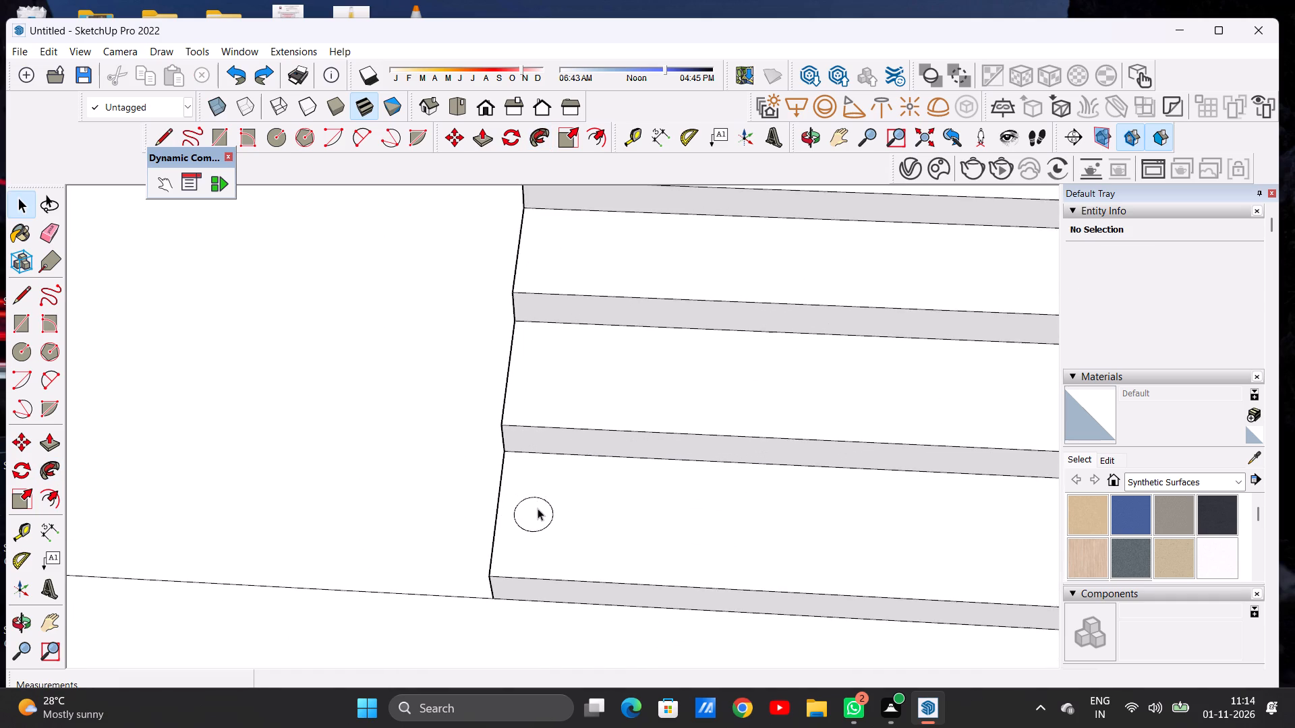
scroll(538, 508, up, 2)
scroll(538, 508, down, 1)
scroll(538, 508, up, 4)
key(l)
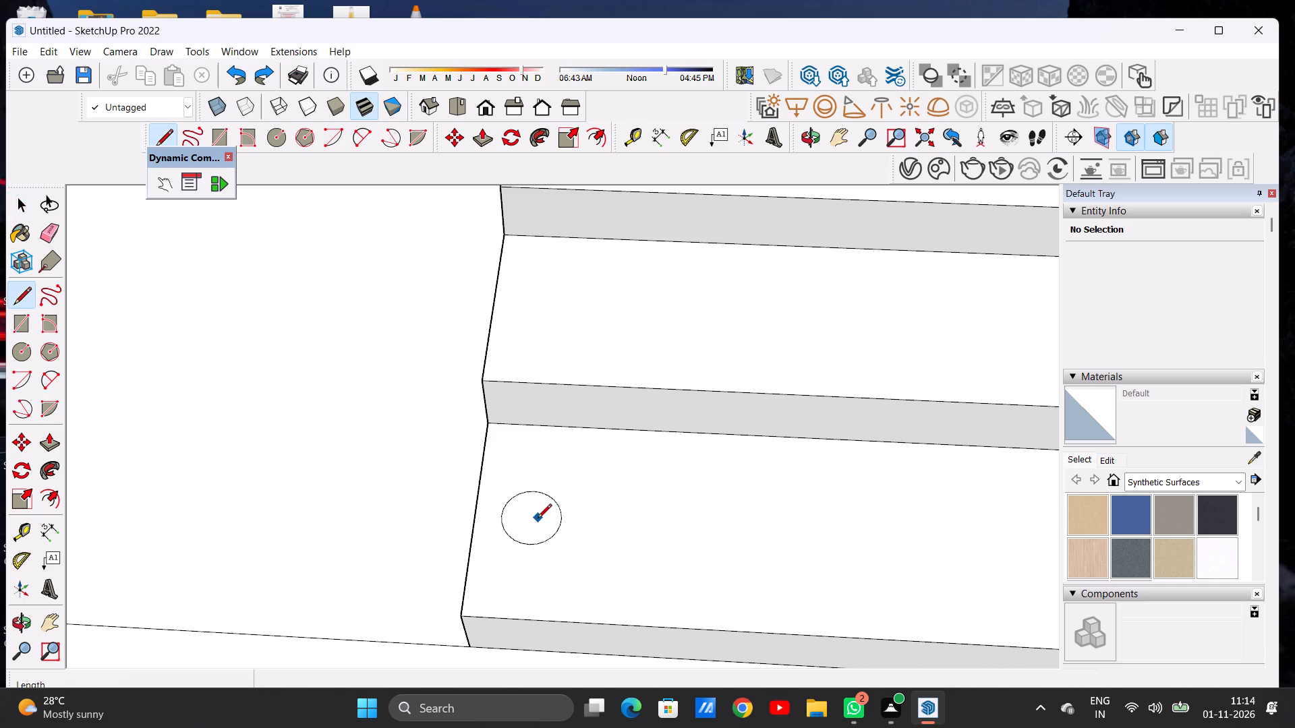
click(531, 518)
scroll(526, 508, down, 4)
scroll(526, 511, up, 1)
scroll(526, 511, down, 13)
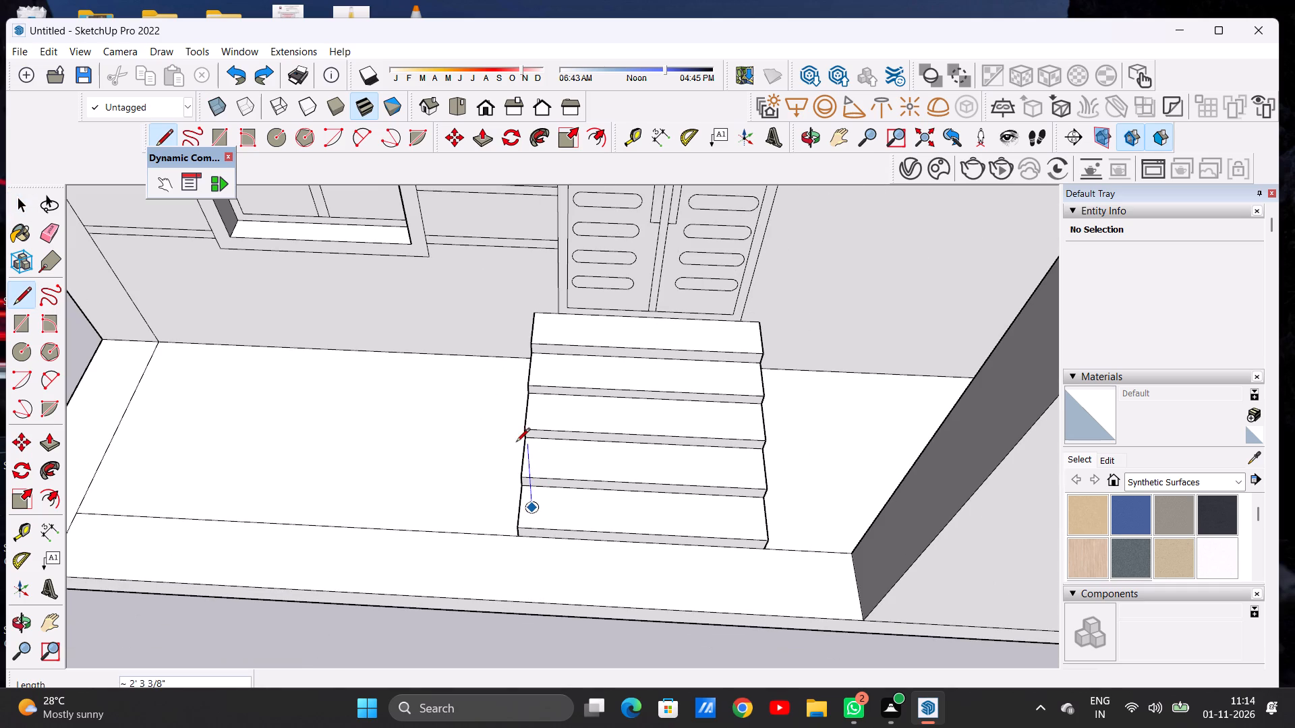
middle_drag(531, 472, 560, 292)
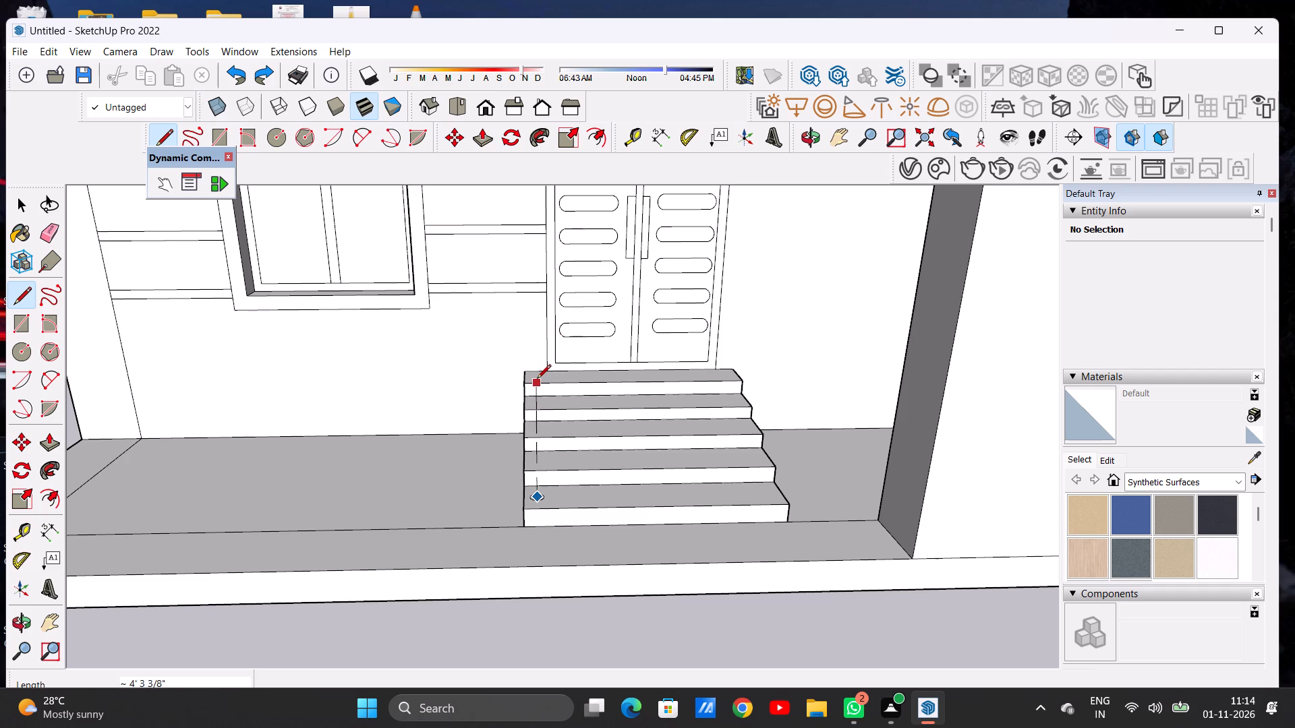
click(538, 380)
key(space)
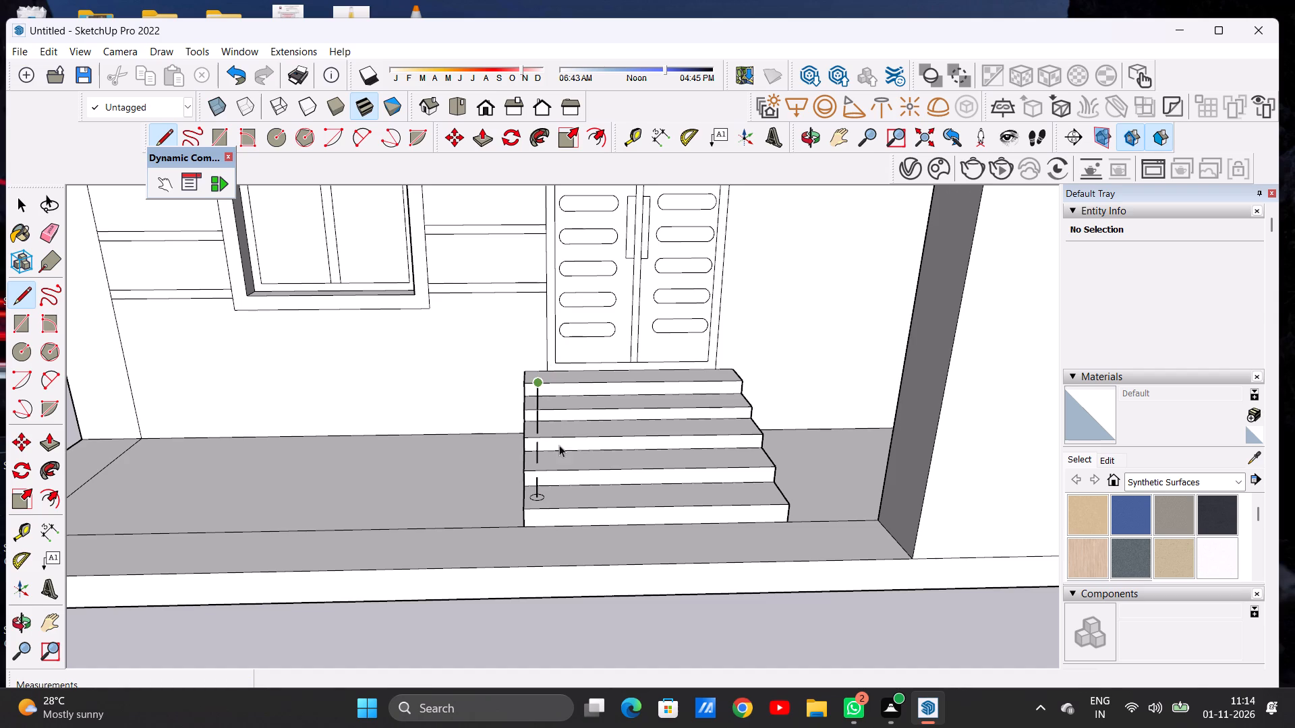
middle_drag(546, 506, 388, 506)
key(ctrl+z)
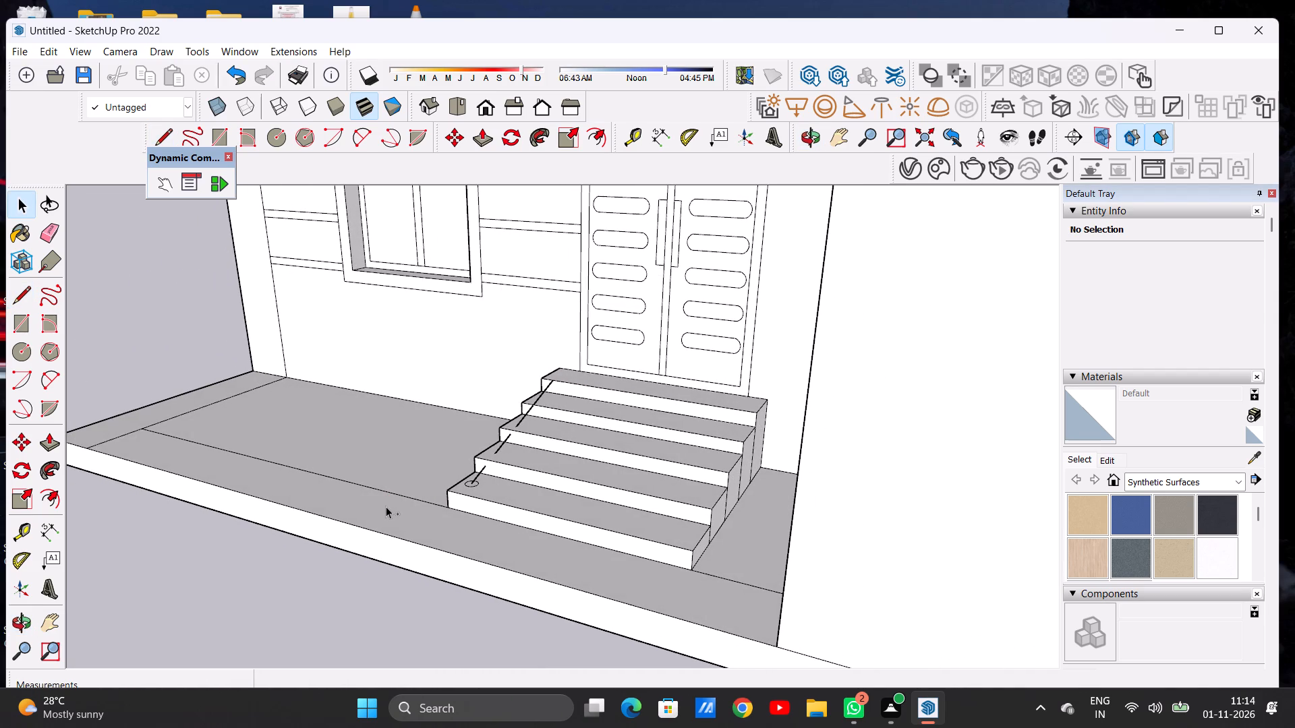
Draw a vertical line upward from the centre of the circle on the lowest step as the post's path.
middle_drag(471, 475, 420, 642)
scroll(474, 512, up, 4)
scroll(474, 512, down, 1)
scroll(474, 512, up, 3)
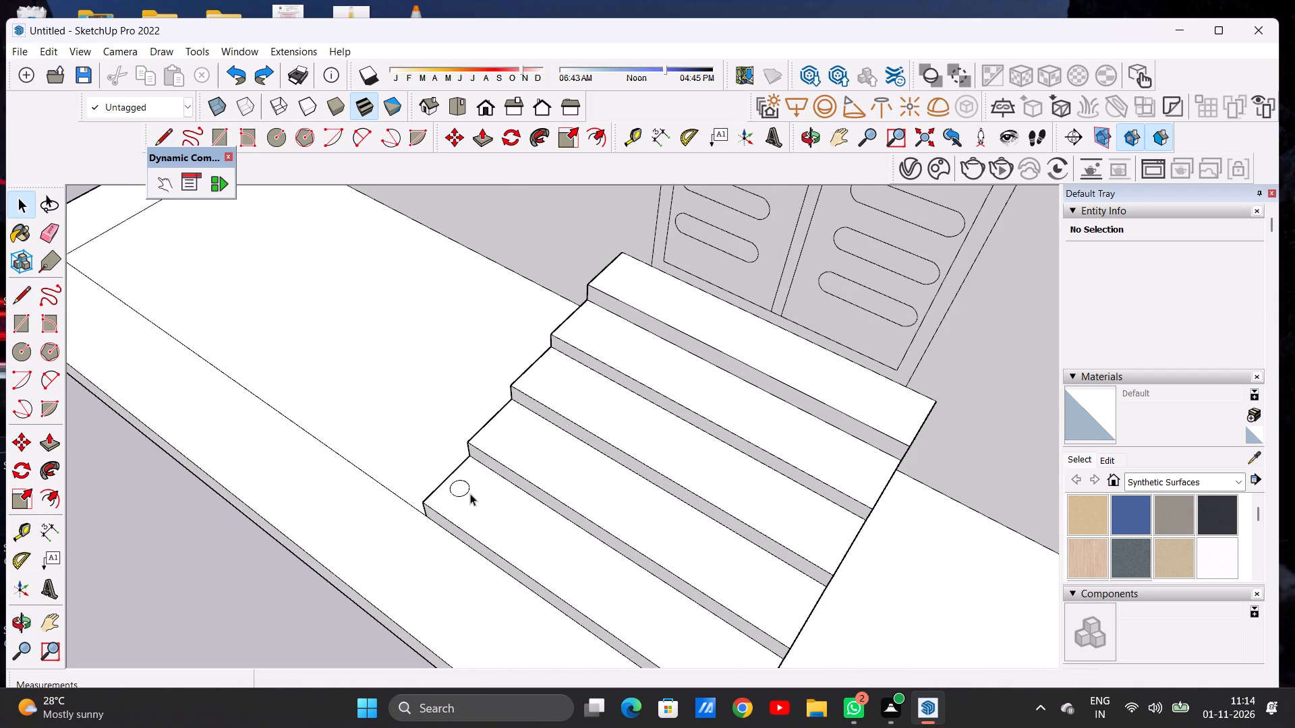
scroll(470, 493, up, 2)
key(l)
scroll(451, 486, up, 5)
click(453, 487)
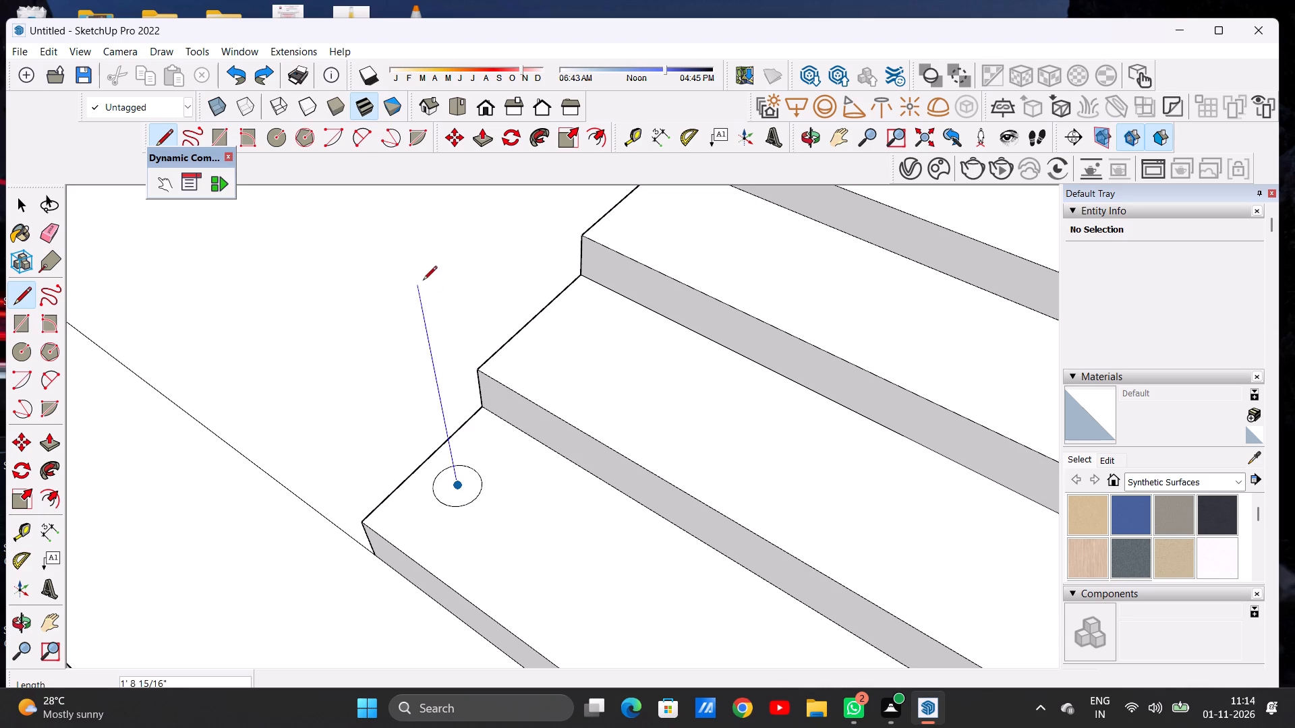
click(411, 258)
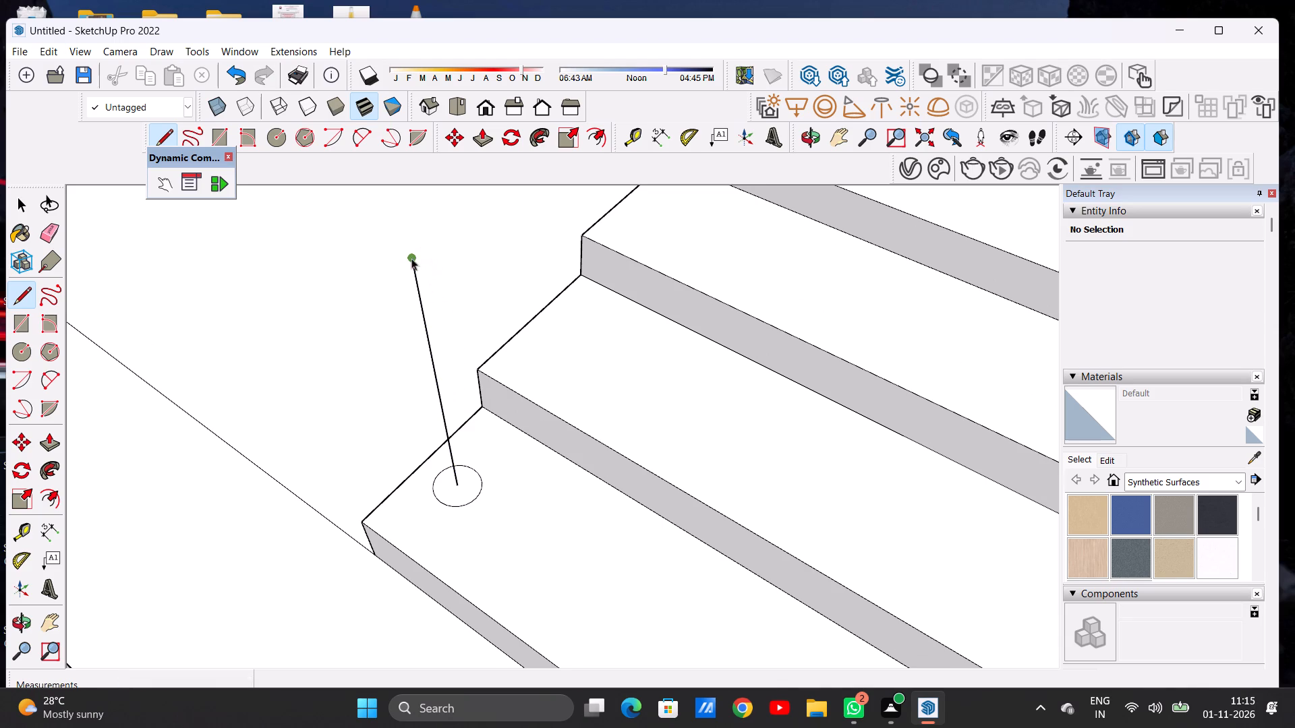
key(space)
Sweep the circle's face with Follow Me along the full vertical line to form a round post on the lowest step.
scroll(499, 532, down, 1)
scroll(502, 537, up, 1)
scroll(503, 537, down, 16)
middle_drag(492, 545, 575, 372)
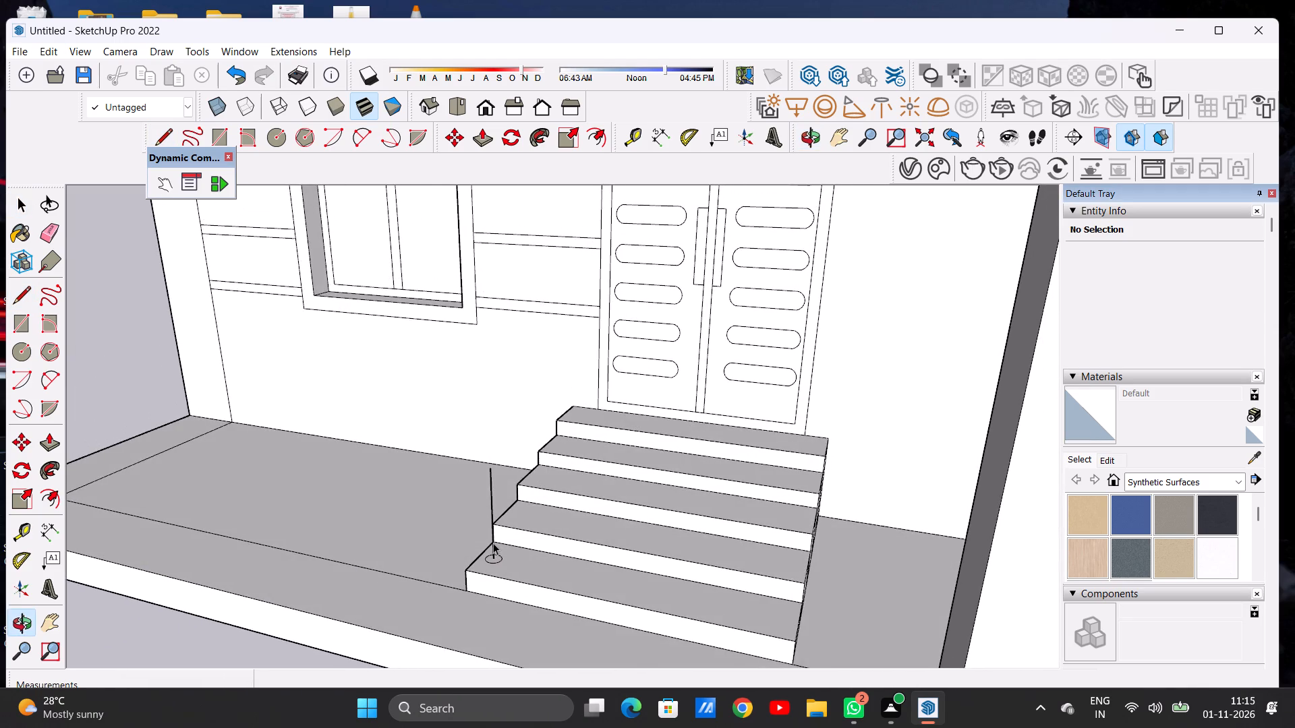
scroll(490, 545, up, 1)
scroll(490, 545, down, 1)
scroll(490, 545, up, 14)
key(p)
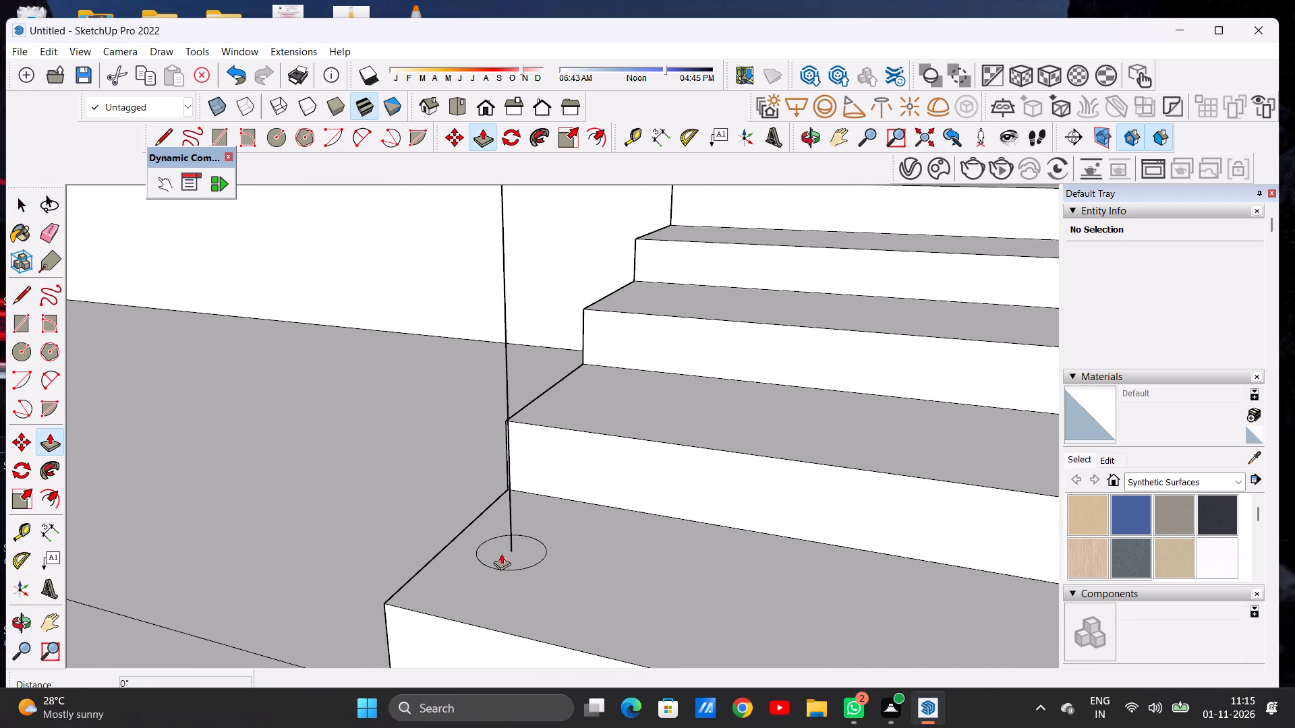
middle_drag(501, 562, 504, 599)
key(space)
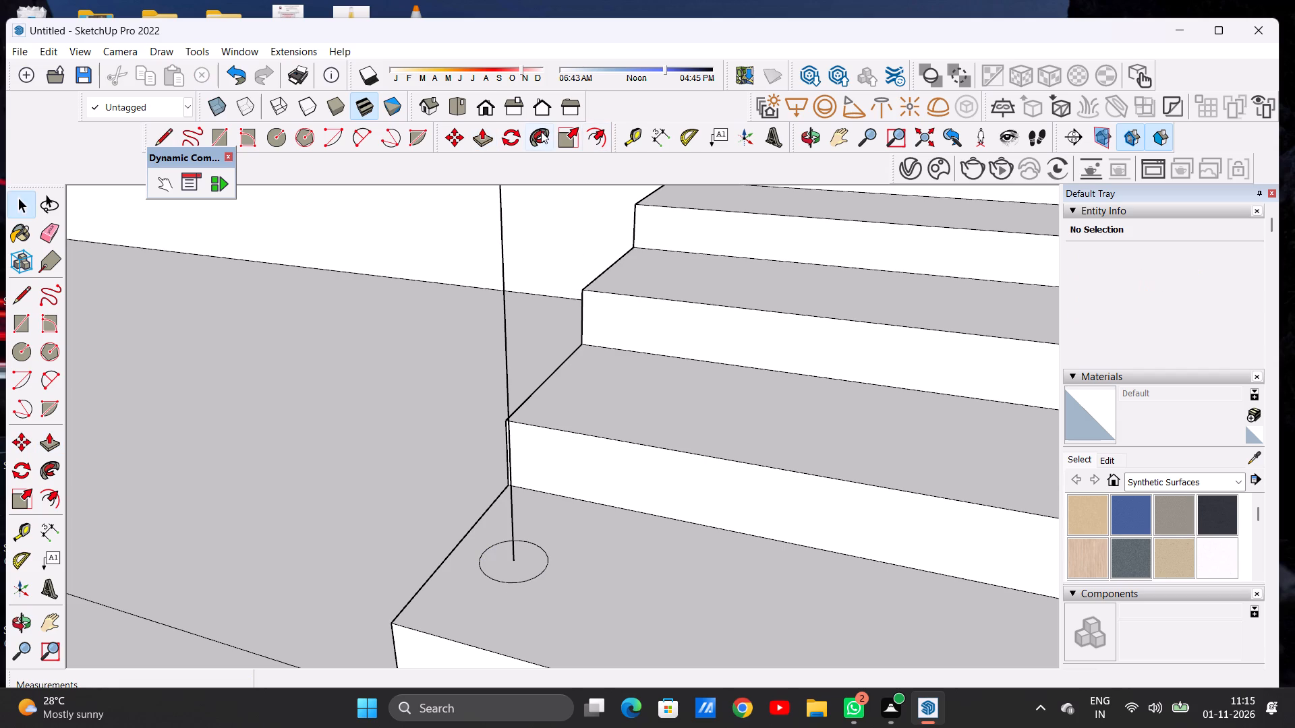
click(541, 131)
scroll(509, 548, up, 5)
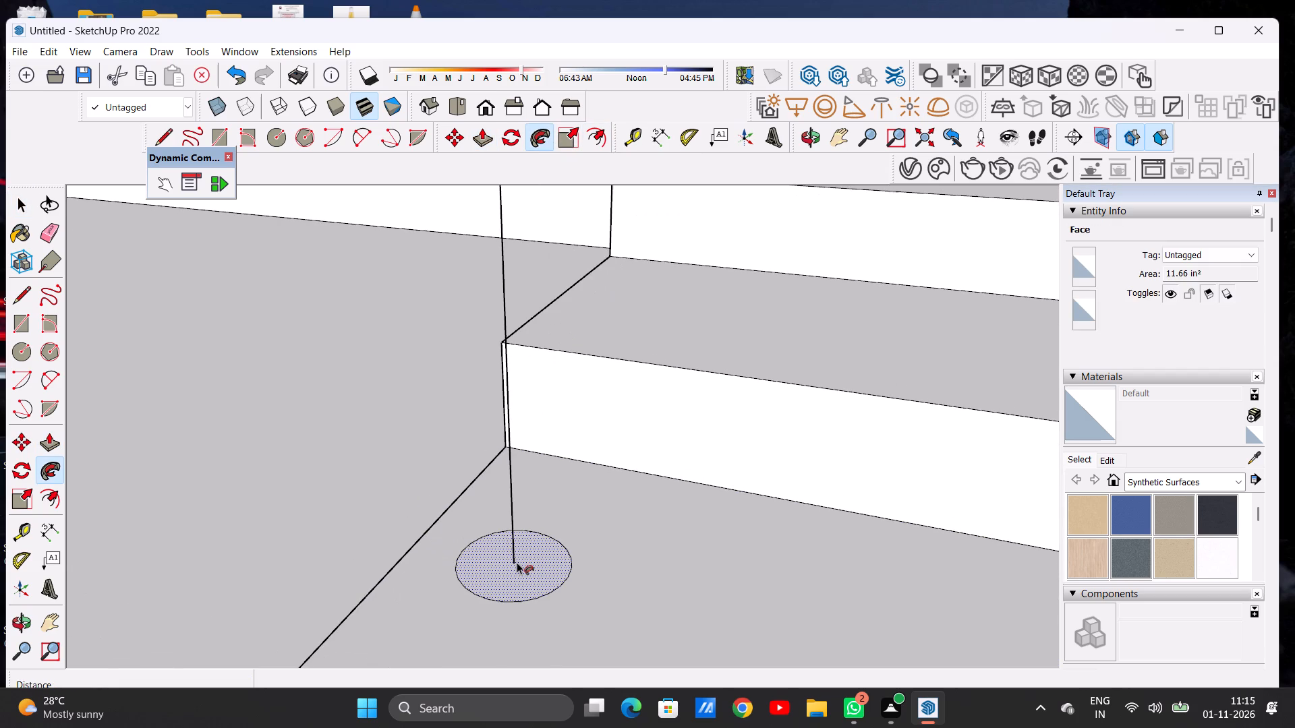
click(517, 562)
scroll(515, 446, down, 3)
scroll(515, 462, up, 1)
scroll(515, 462, down, 4)
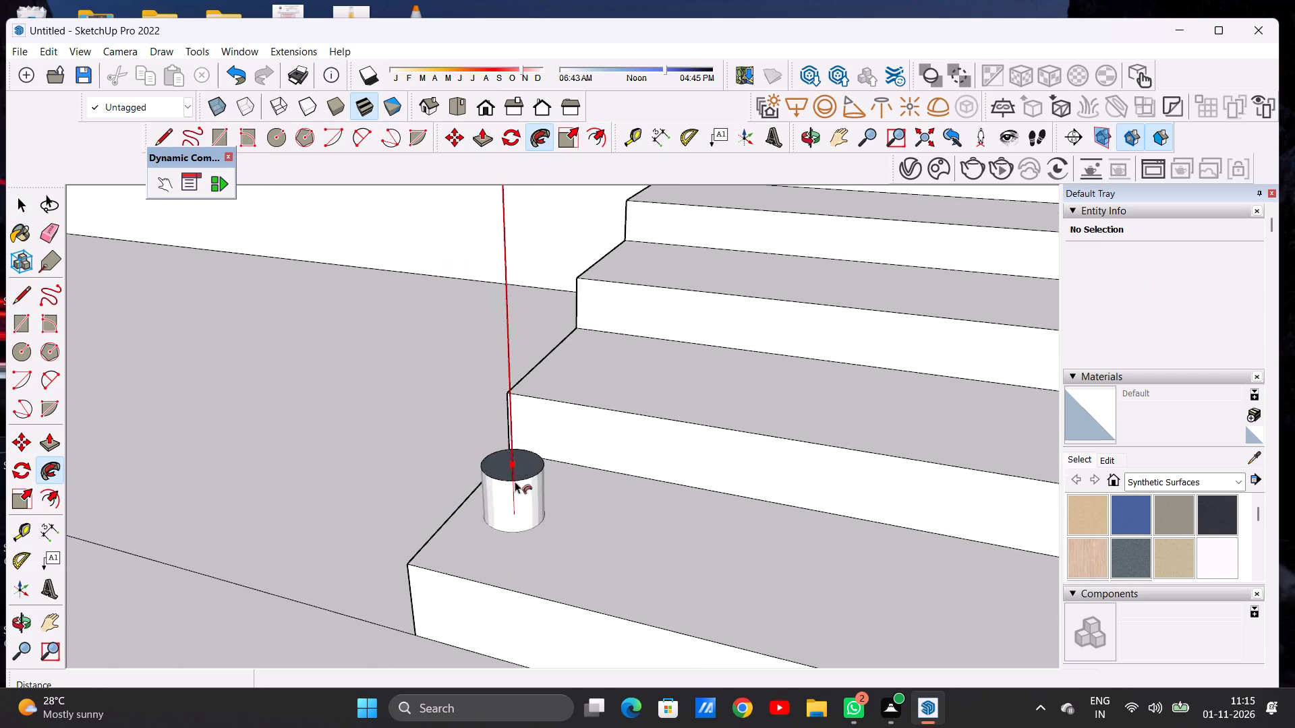
scroll(515, 483, down, 12)
scroll(504, 382, up, 10)
scroll(504, 382, down, 1)
scroll(504, 382, up, 4)
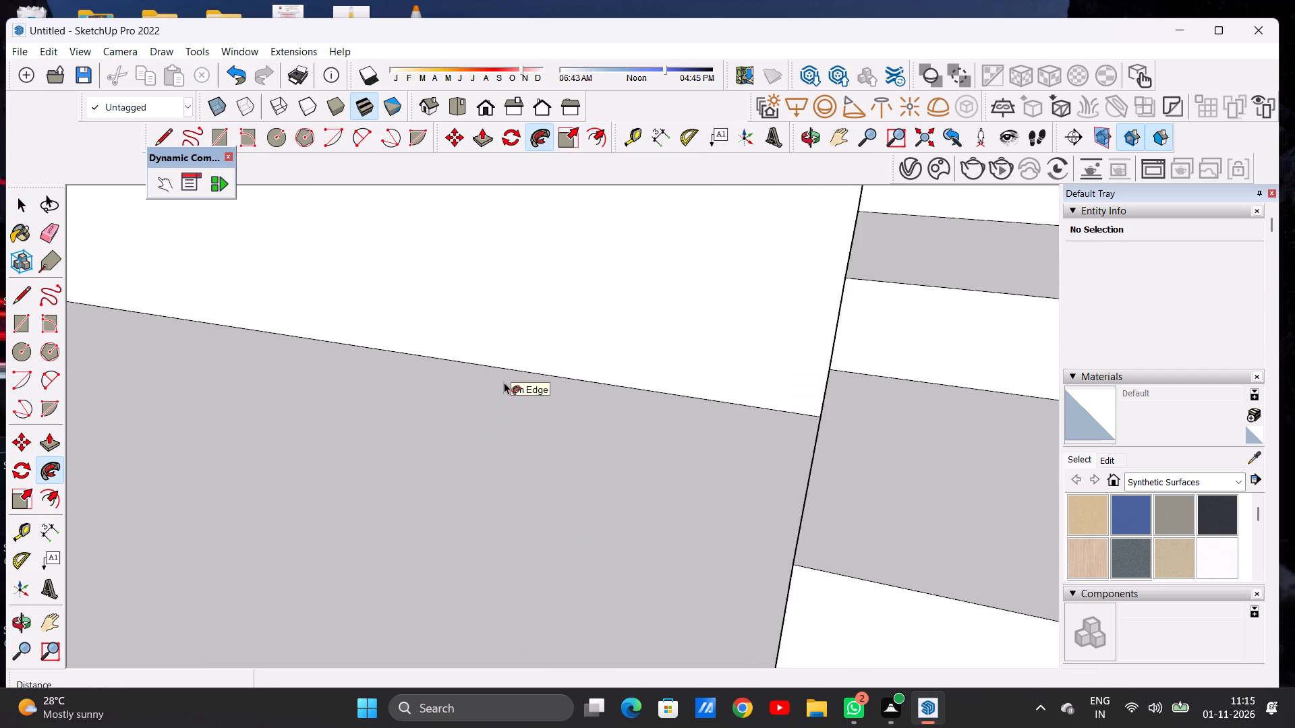
scroll(504, 382, down, 4)
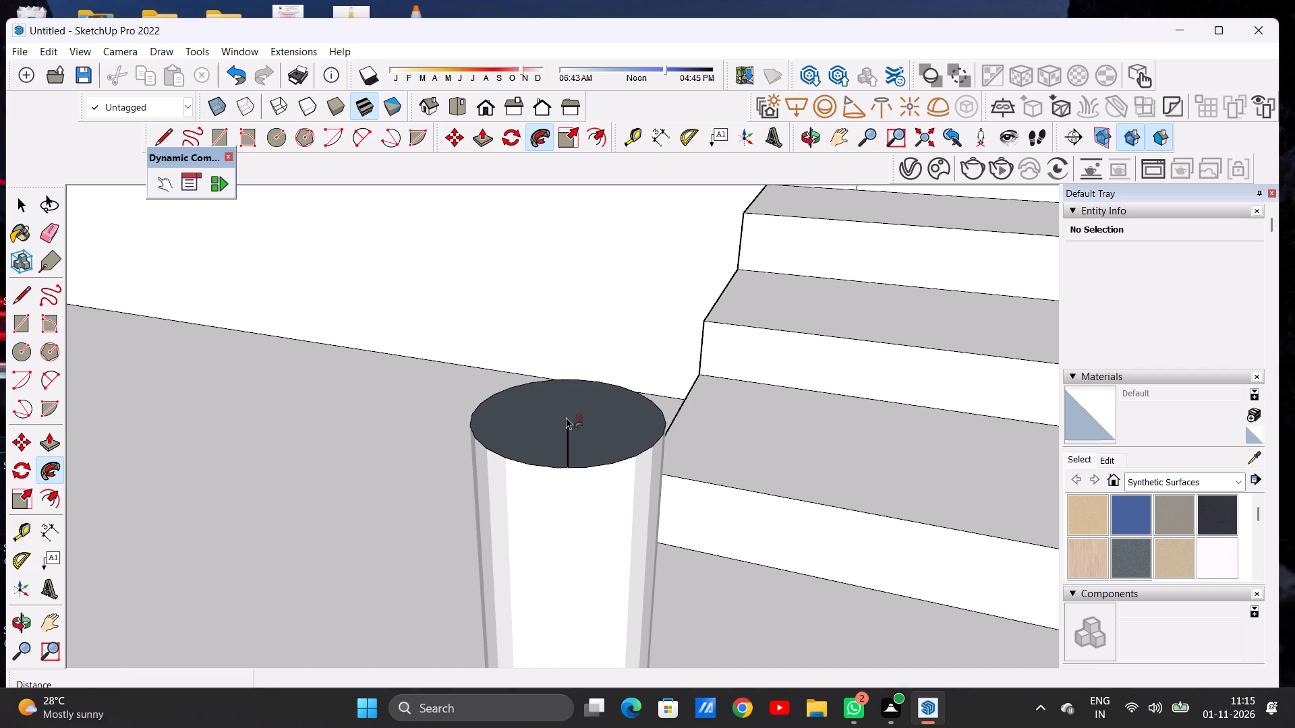
click(565, 417)
key(space)
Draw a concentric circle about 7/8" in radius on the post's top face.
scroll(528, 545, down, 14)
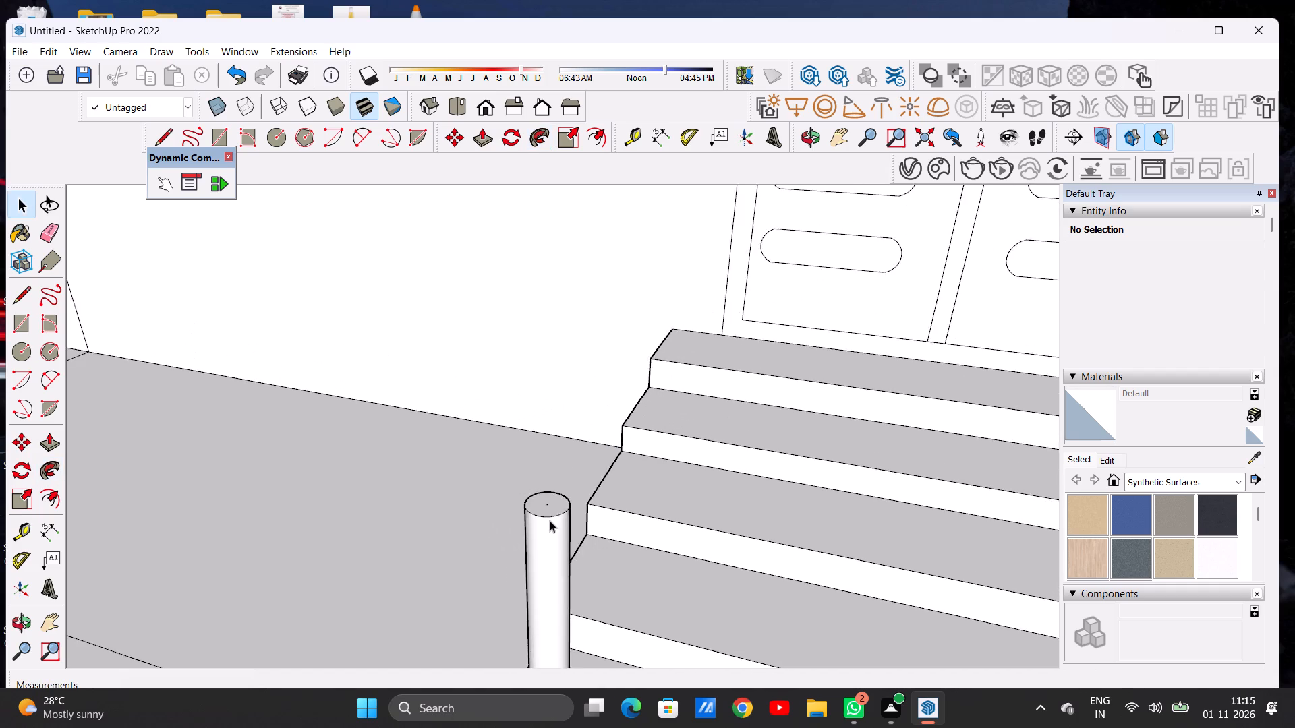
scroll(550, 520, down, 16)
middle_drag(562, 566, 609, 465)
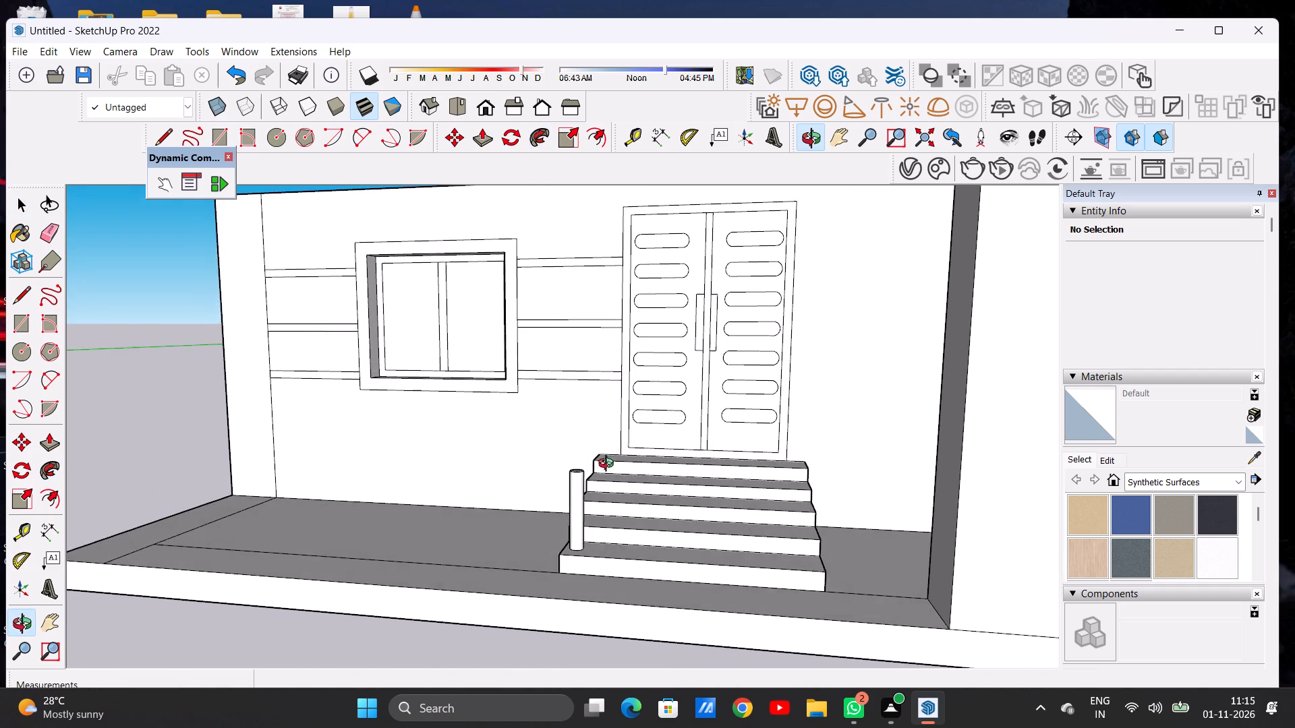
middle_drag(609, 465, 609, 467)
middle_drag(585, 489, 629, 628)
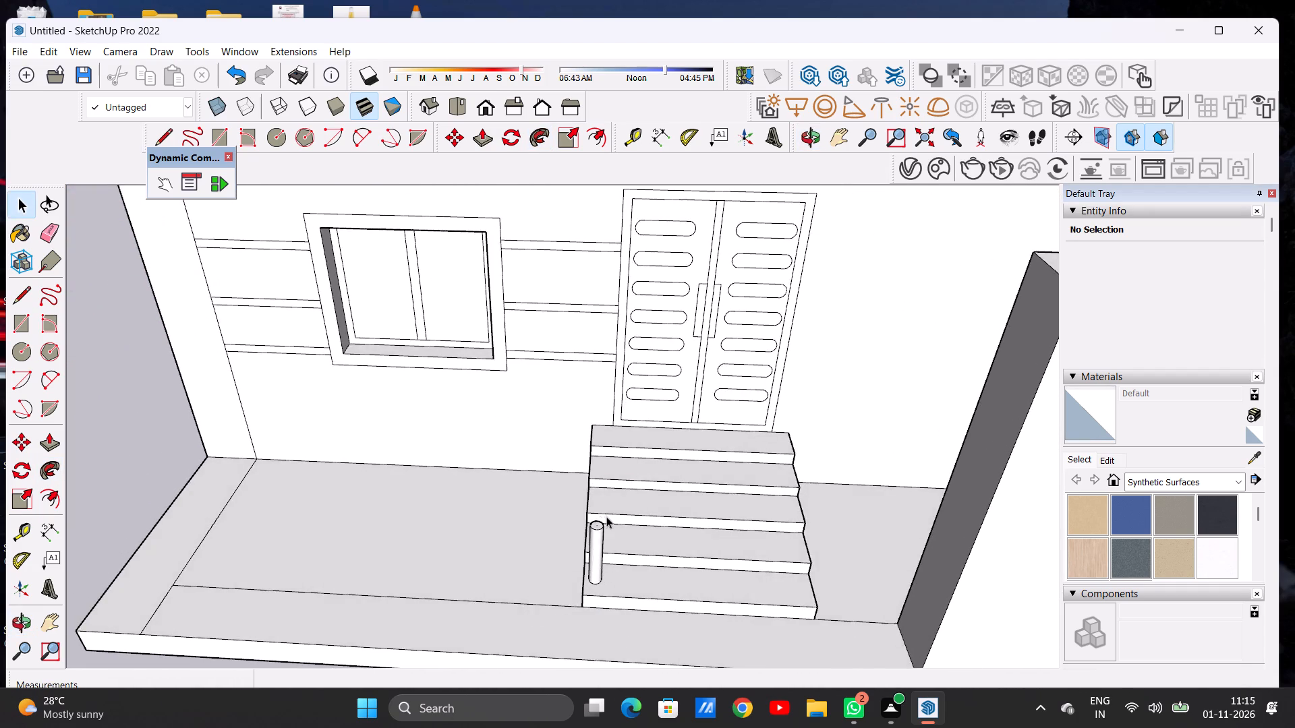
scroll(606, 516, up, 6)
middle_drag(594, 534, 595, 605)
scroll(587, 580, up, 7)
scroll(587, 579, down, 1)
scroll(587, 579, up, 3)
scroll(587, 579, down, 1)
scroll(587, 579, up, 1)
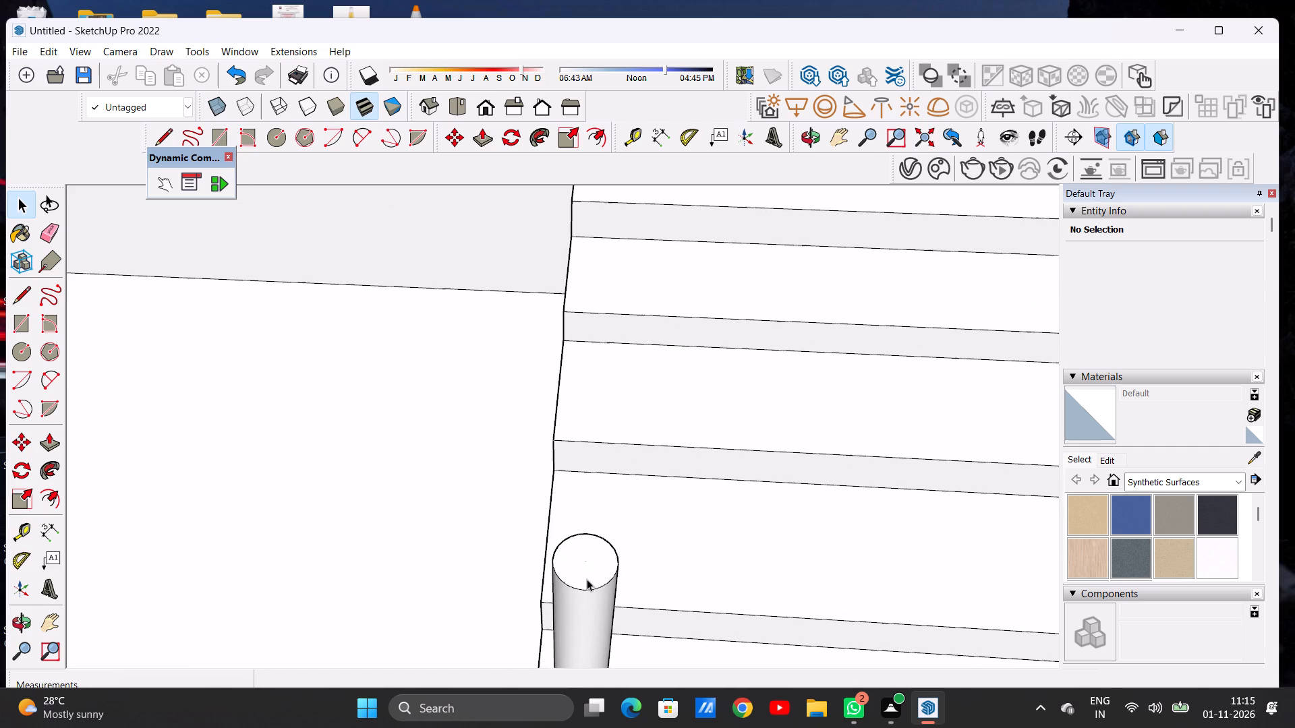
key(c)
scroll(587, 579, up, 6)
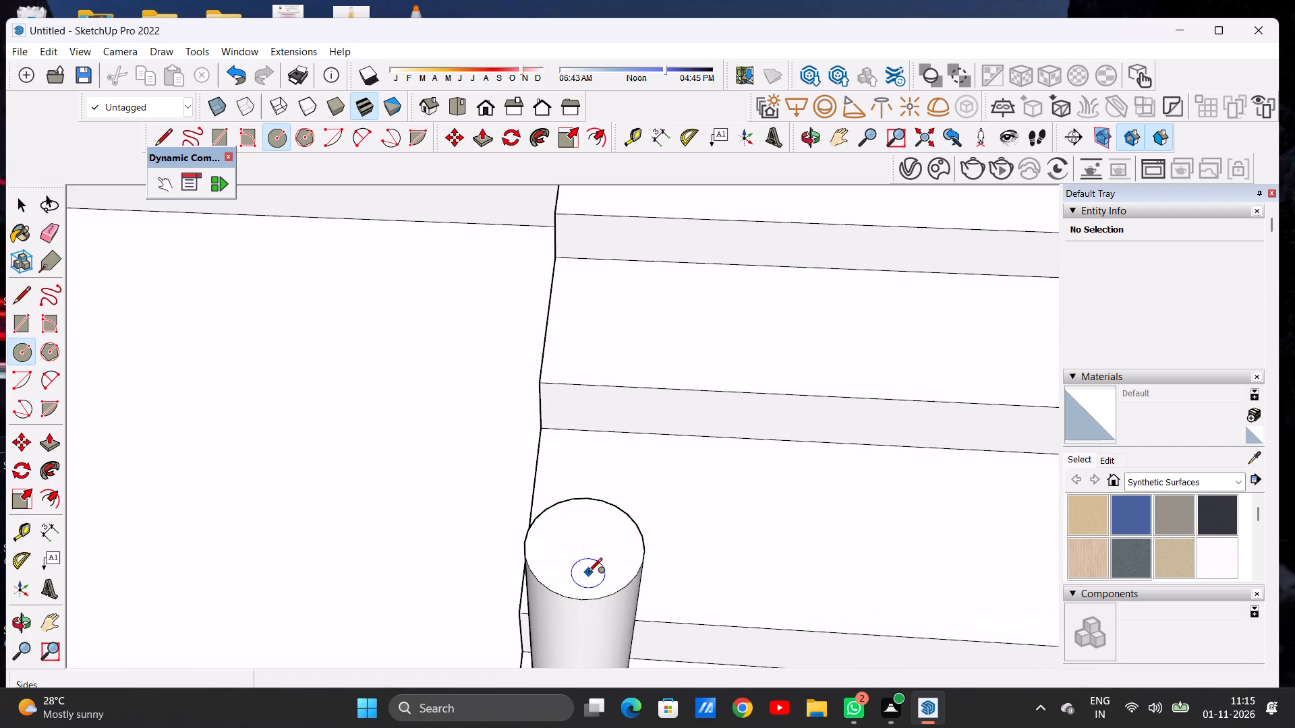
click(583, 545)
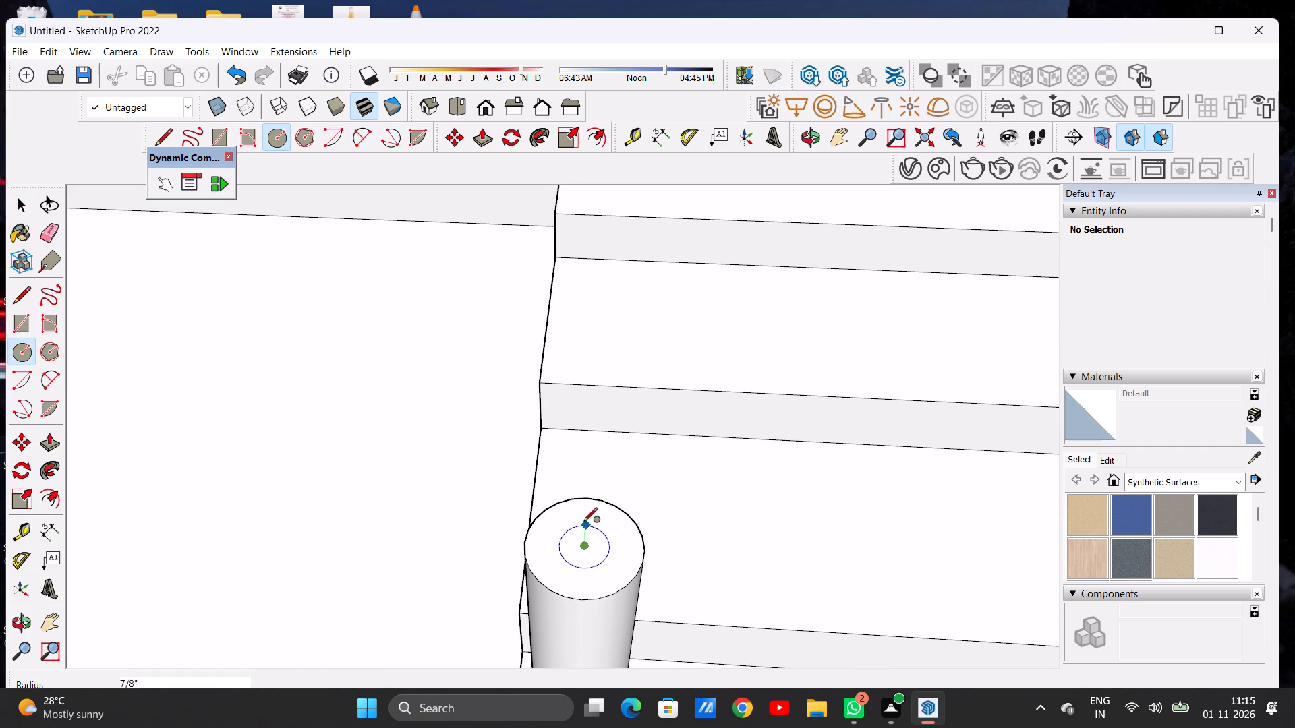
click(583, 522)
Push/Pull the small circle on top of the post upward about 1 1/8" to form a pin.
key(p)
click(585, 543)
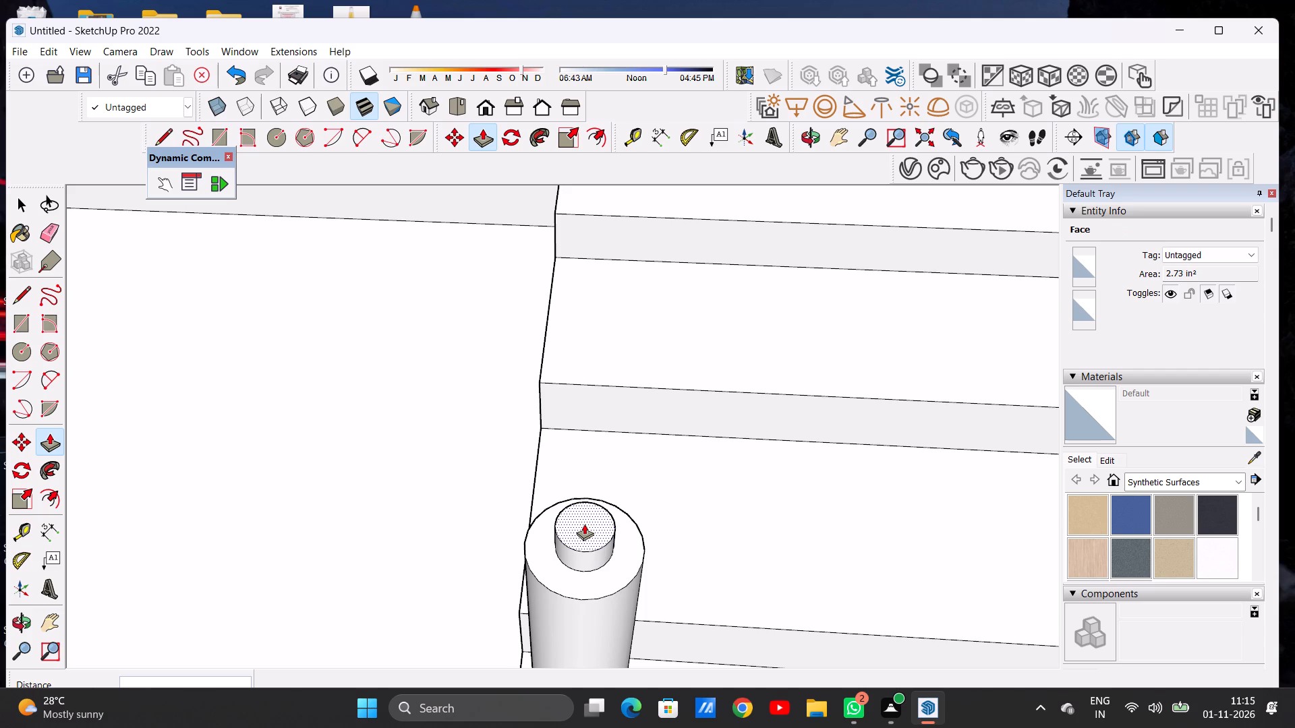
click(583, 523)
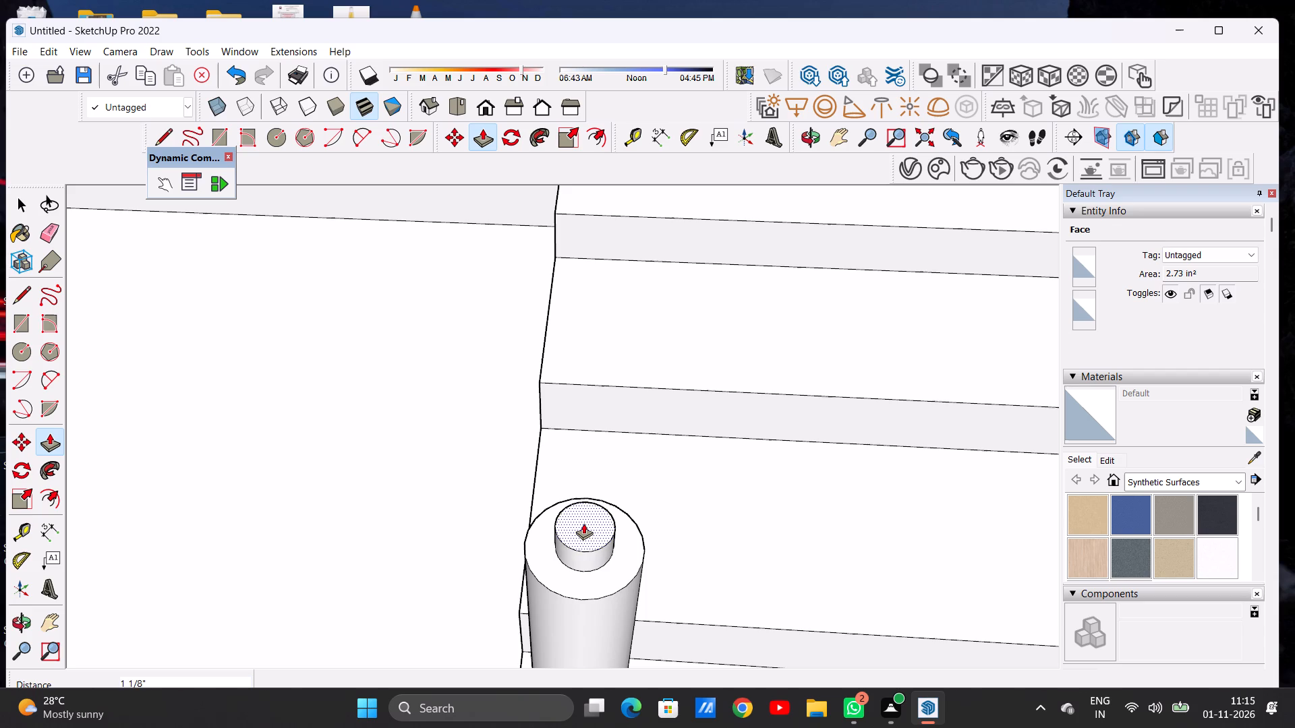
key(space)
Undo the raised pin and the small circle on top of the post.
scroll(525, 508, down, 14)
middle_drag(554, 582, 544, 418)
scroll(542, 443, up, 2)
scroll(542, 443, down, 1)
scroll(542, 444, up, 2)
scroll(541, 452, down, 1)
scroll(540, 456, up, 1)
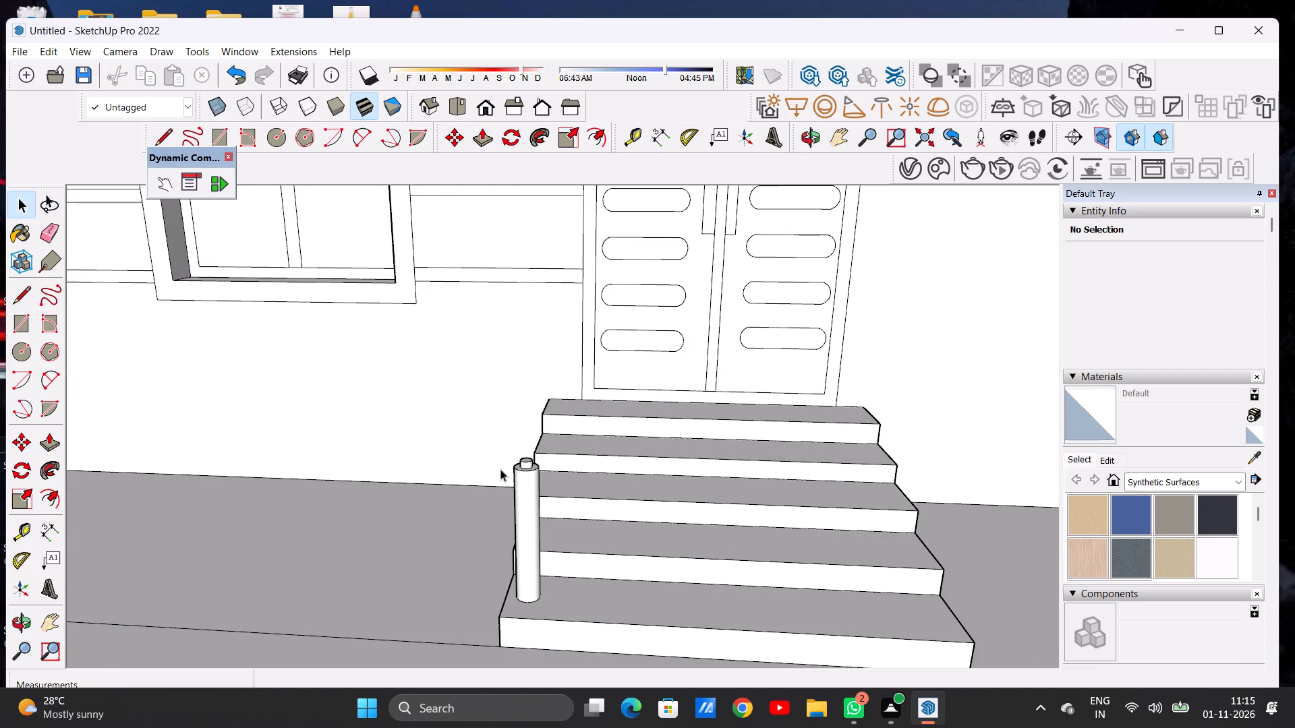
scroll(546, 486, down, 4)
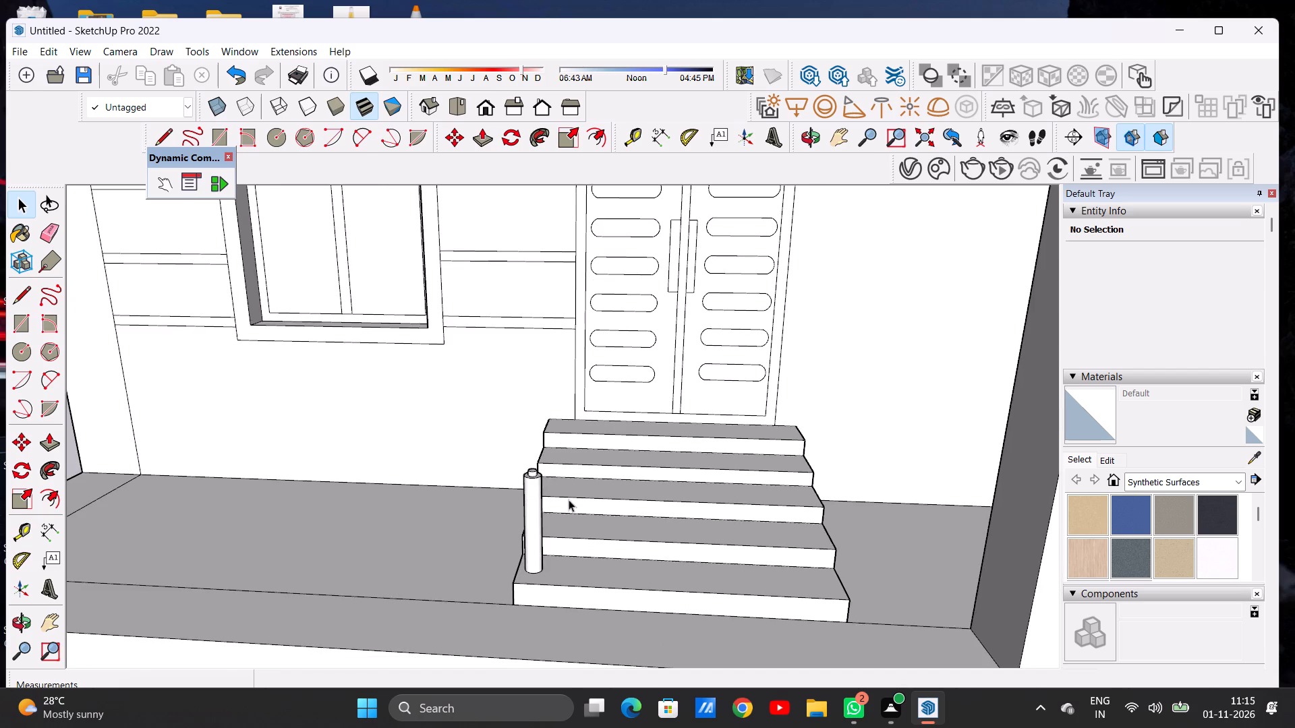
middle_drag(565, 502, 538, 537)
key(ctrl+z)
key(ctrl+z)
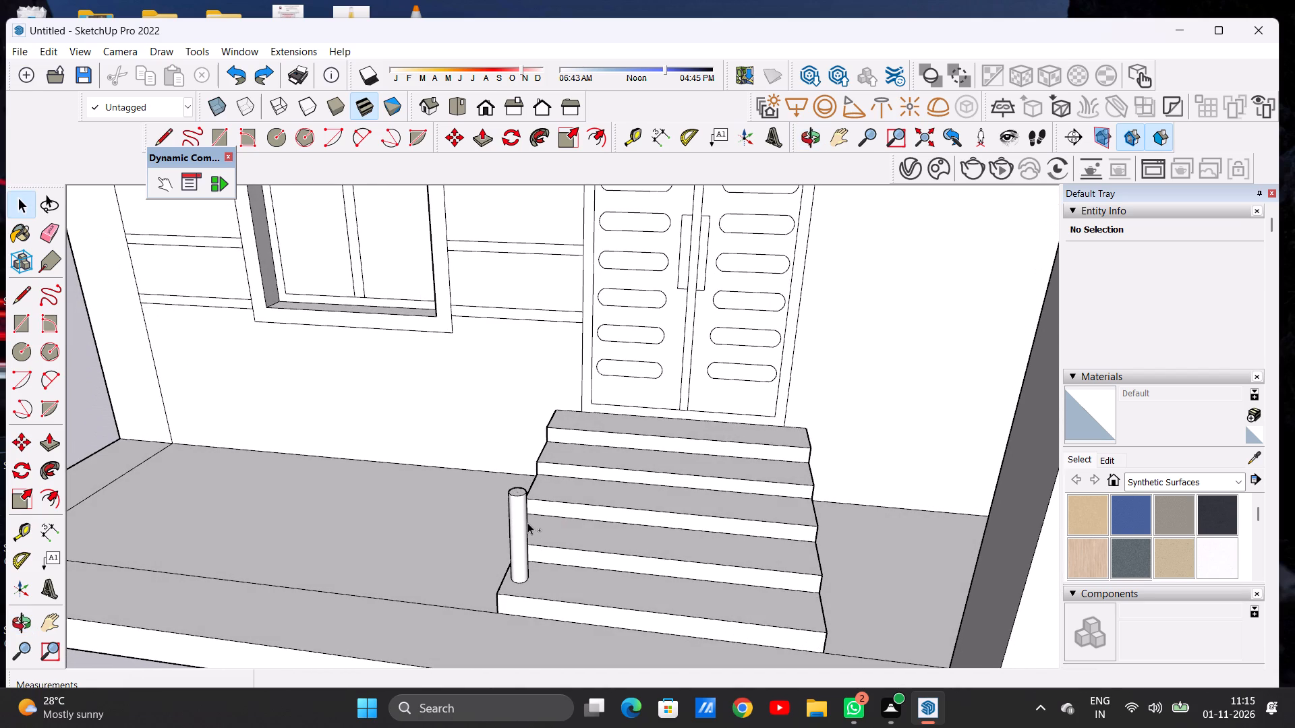
Undo the round post, its vertical path line and the base circle on the lowest step.
key(ctrl+z)
key(ctrl+z)
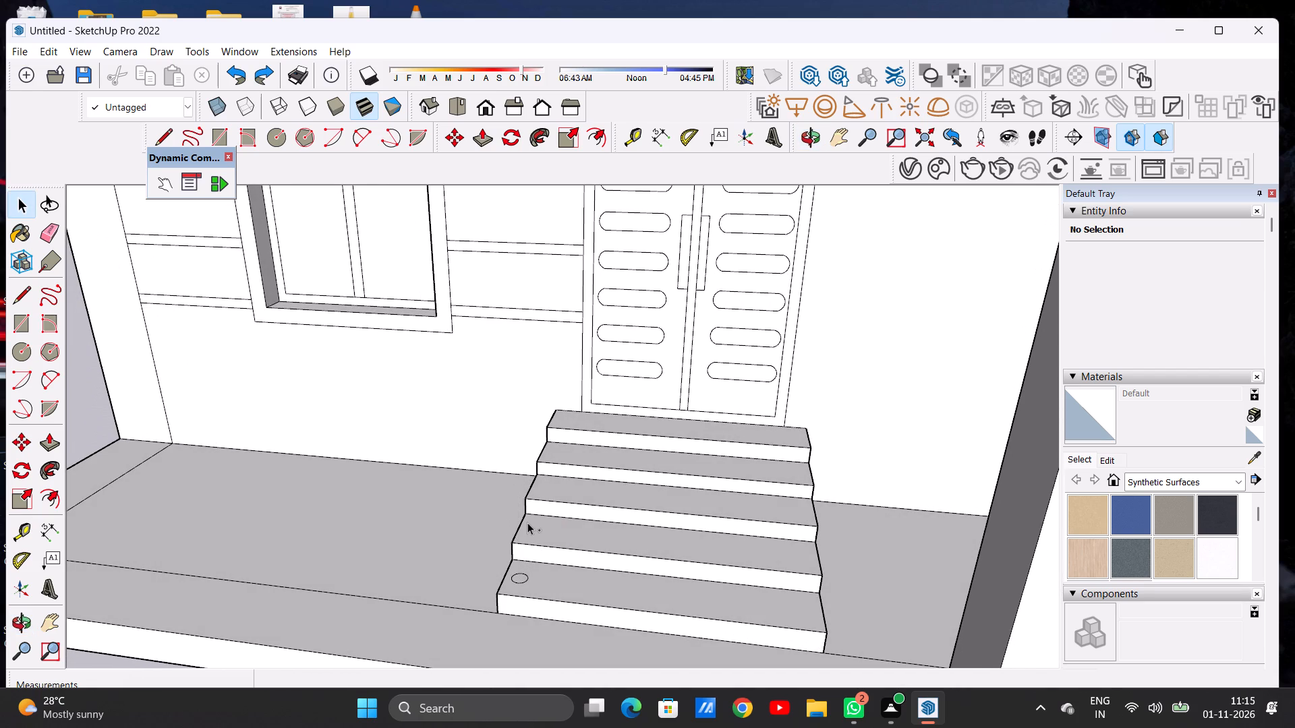
key(ctrl+z)
Draw a circle about 1 7/16" in radius on the lowest step's tread, near its outer side edge.
scroll(592, 480, down, 6)
middle_drag(592, 520, 593, 535)
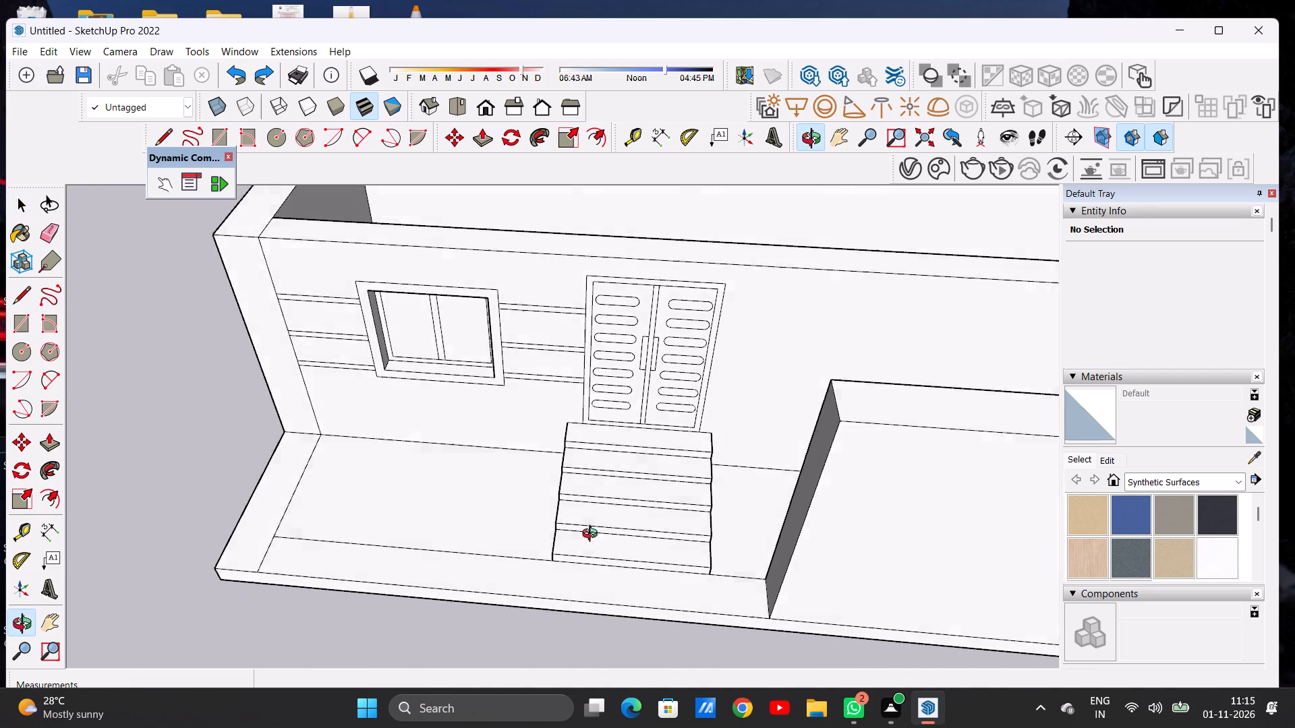
middle_drag(593, 535, 600, 585)
scroll(604, 551, up, 6)
scroll(544, 553, up, 5)
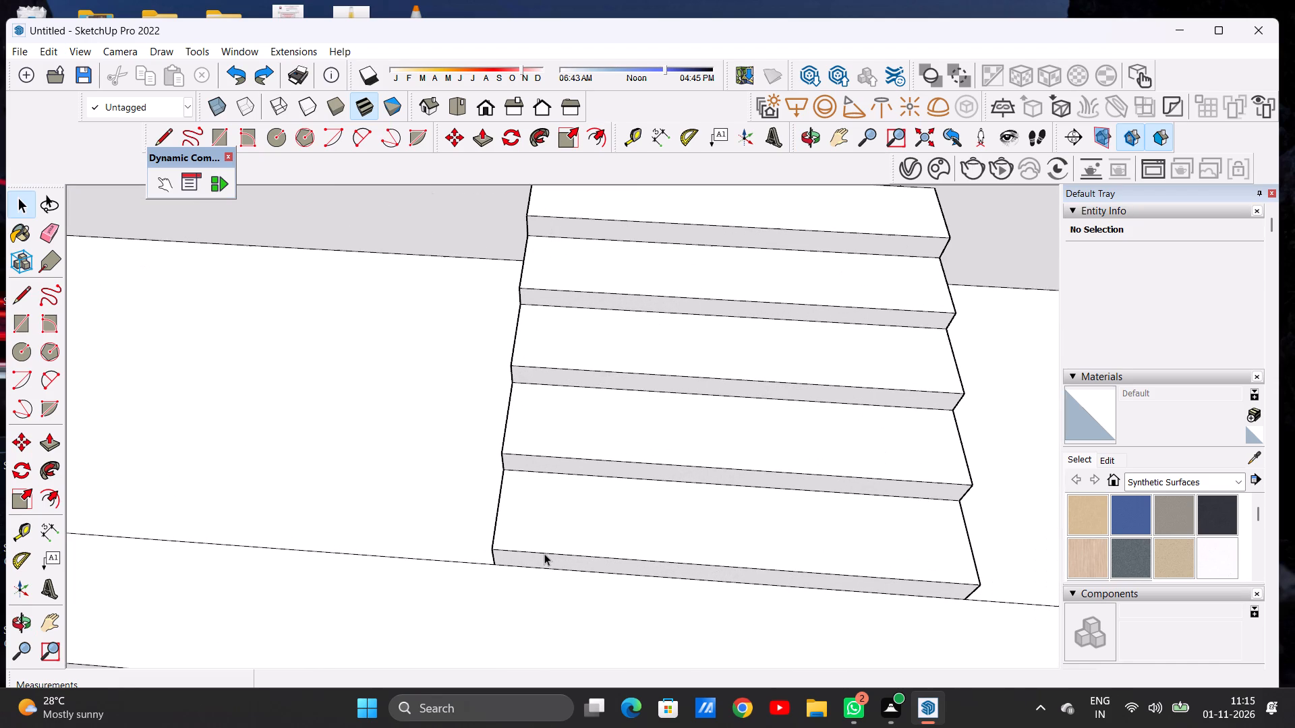
key(c)
middle_drag(525, 530, 522, 580)
scroll(531, 513, up, 4)
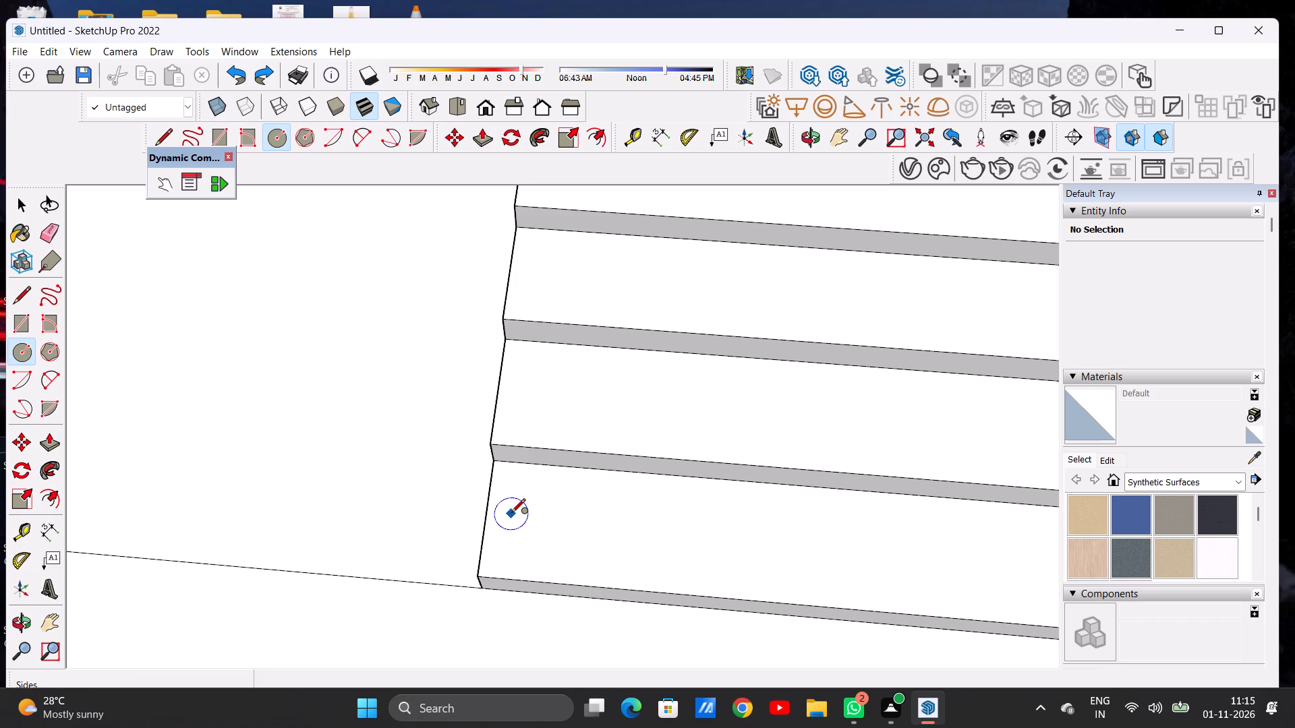
click(511, 514)
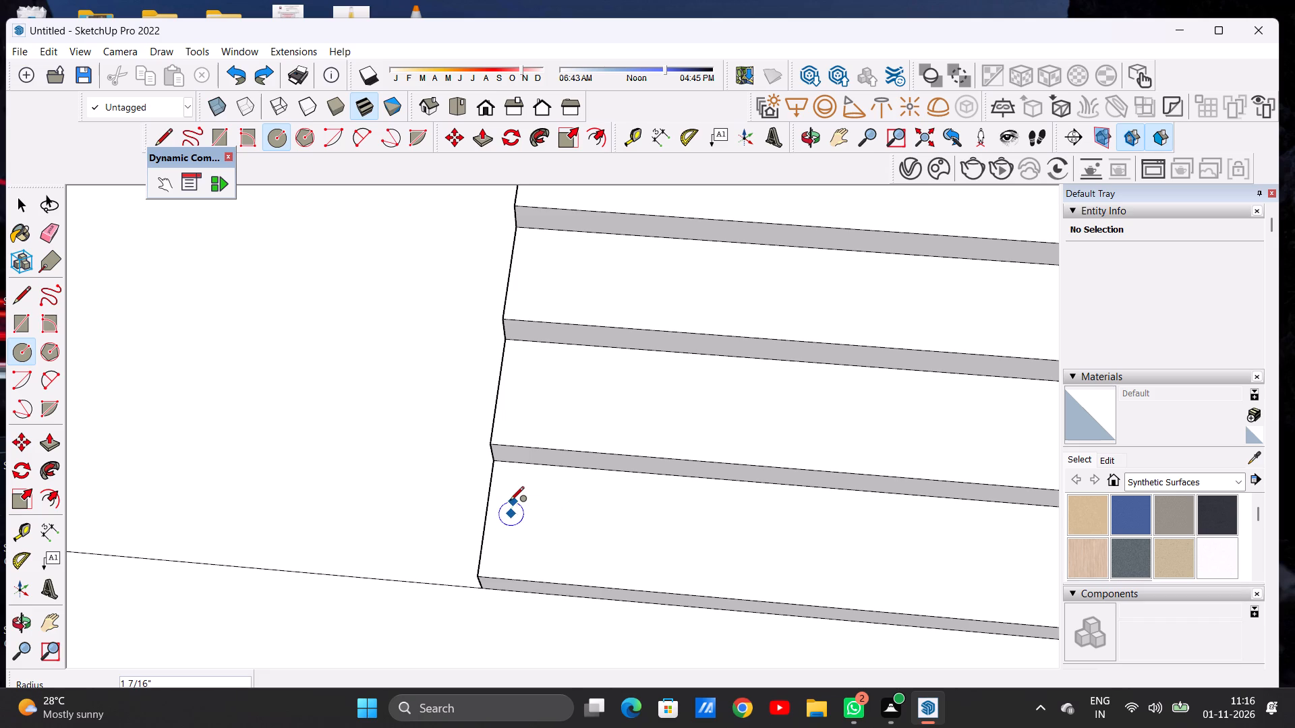
click(510, 502)
key(space)
scroll(500, 568, down, 7)
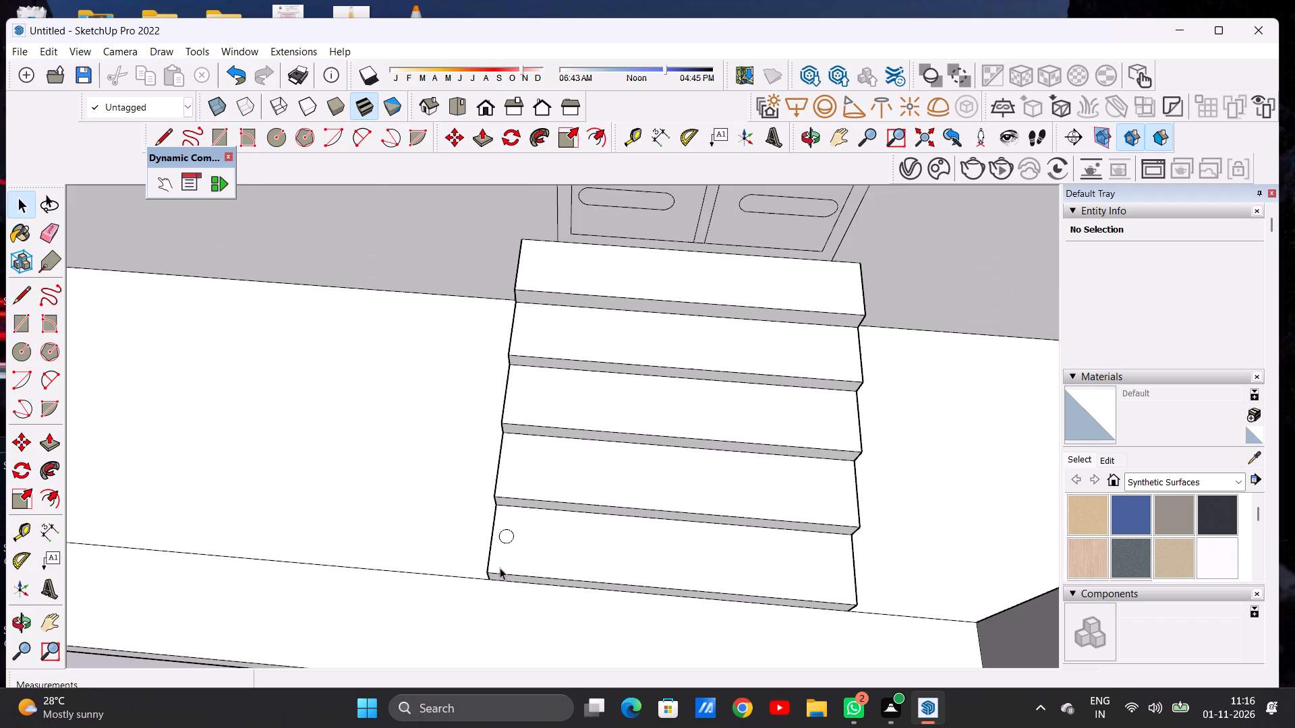
Draw a vertical line about 2' 1" tall upward from the centre of the circle on the lowest step.
key(l)
middle_drag(502, 545, 500, 458)
scroll(508, 533, up, 11)
scroll(507, 553, down, 1)
scroll(507, 553, up, 2)
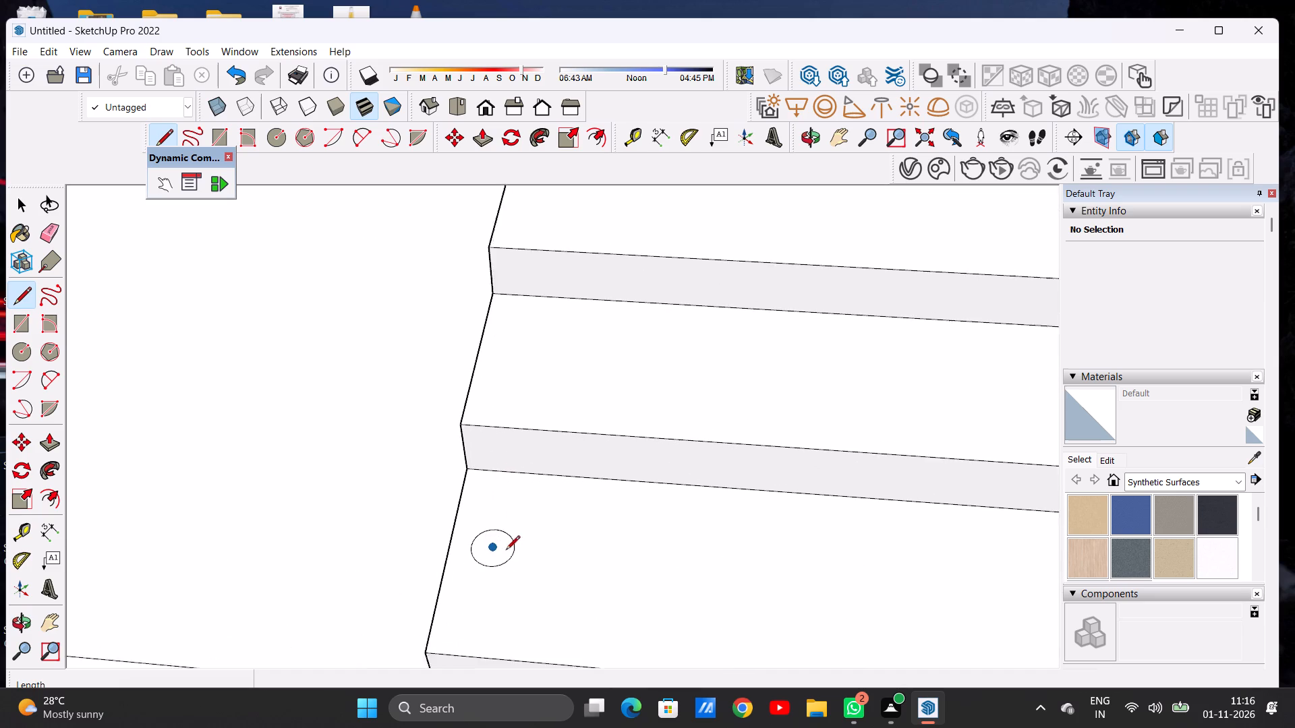
click(490, 547)
scroll(505, 530, down, 13)
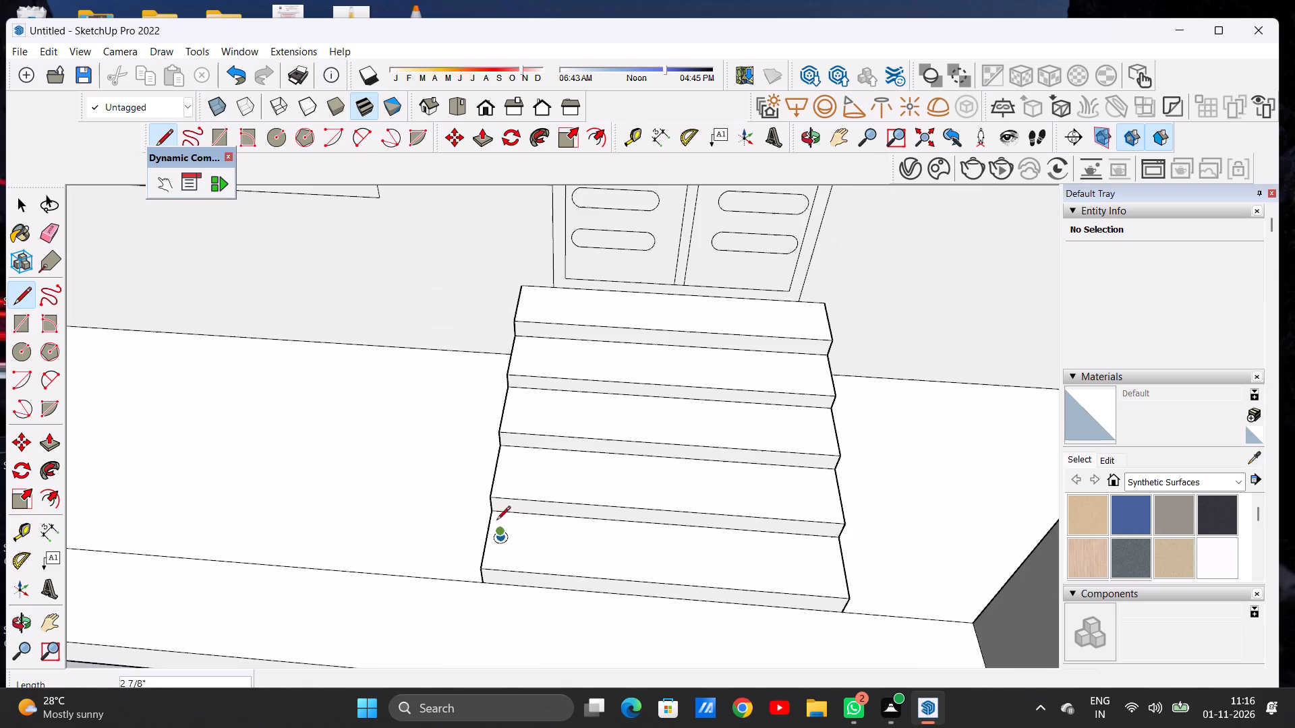
middle_drag(502, 502, 516, 369)
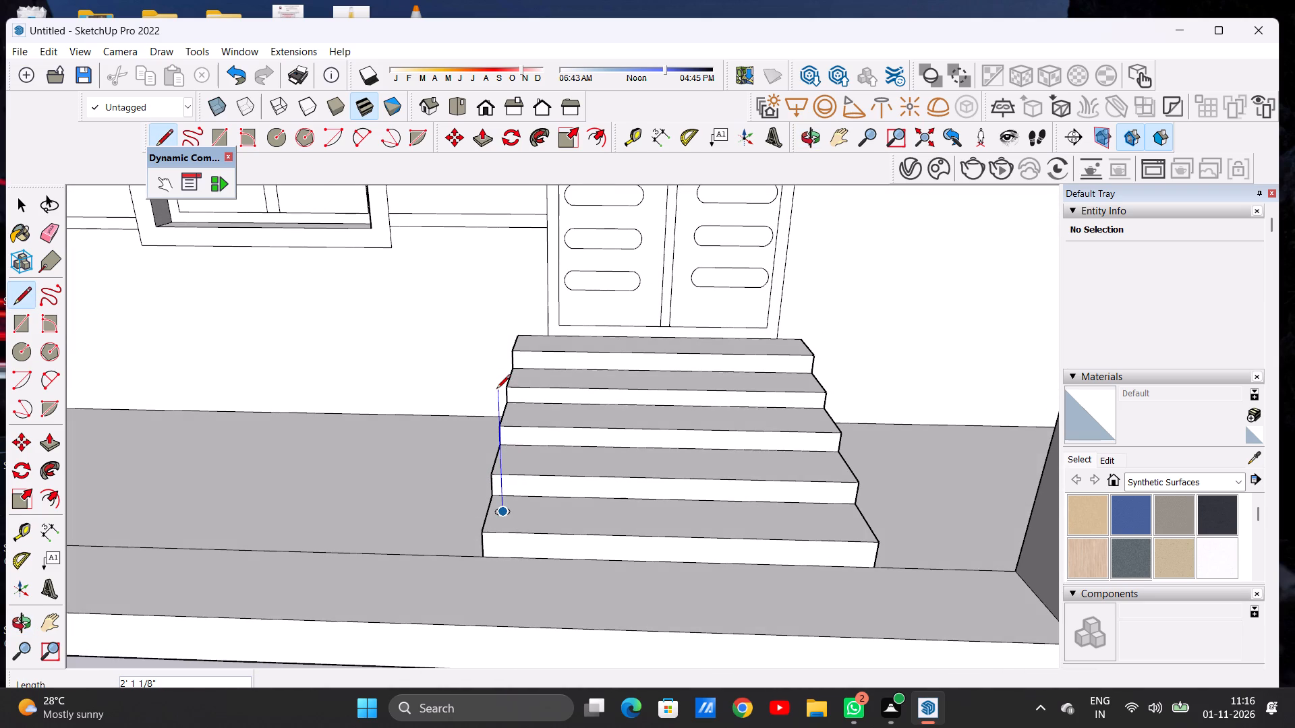
click(497, 394)
key(space)
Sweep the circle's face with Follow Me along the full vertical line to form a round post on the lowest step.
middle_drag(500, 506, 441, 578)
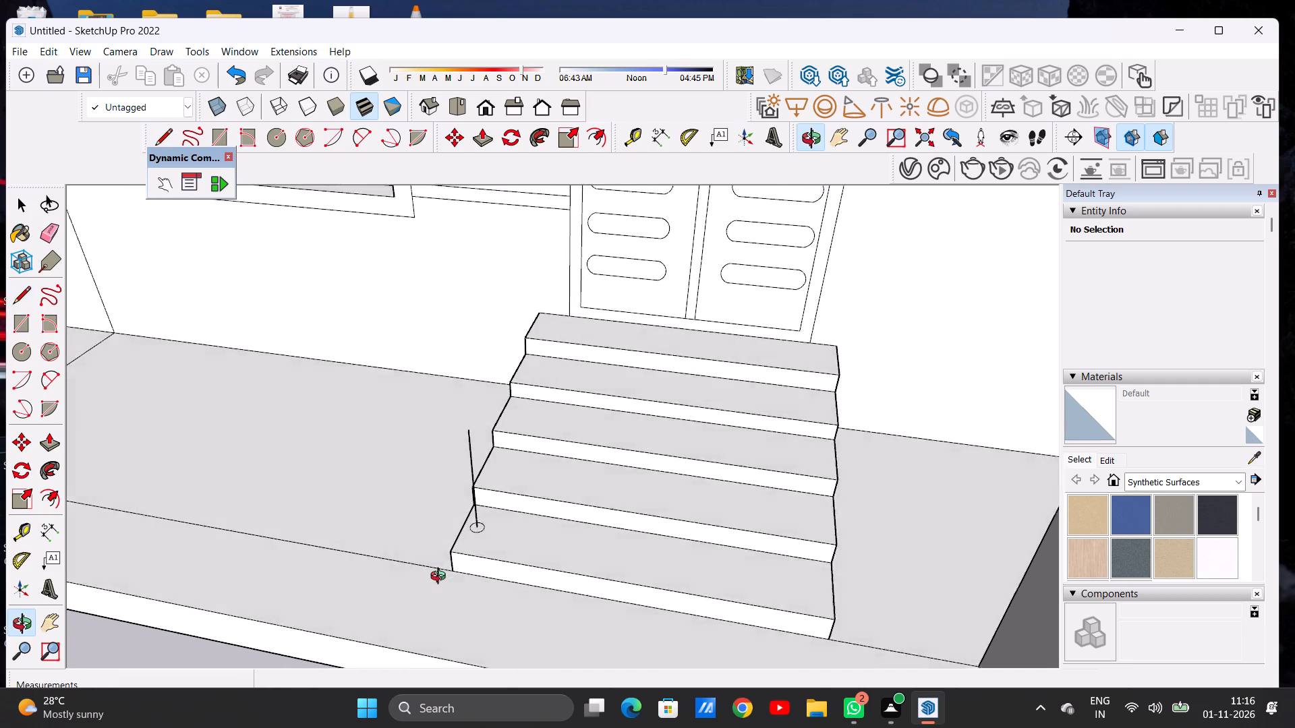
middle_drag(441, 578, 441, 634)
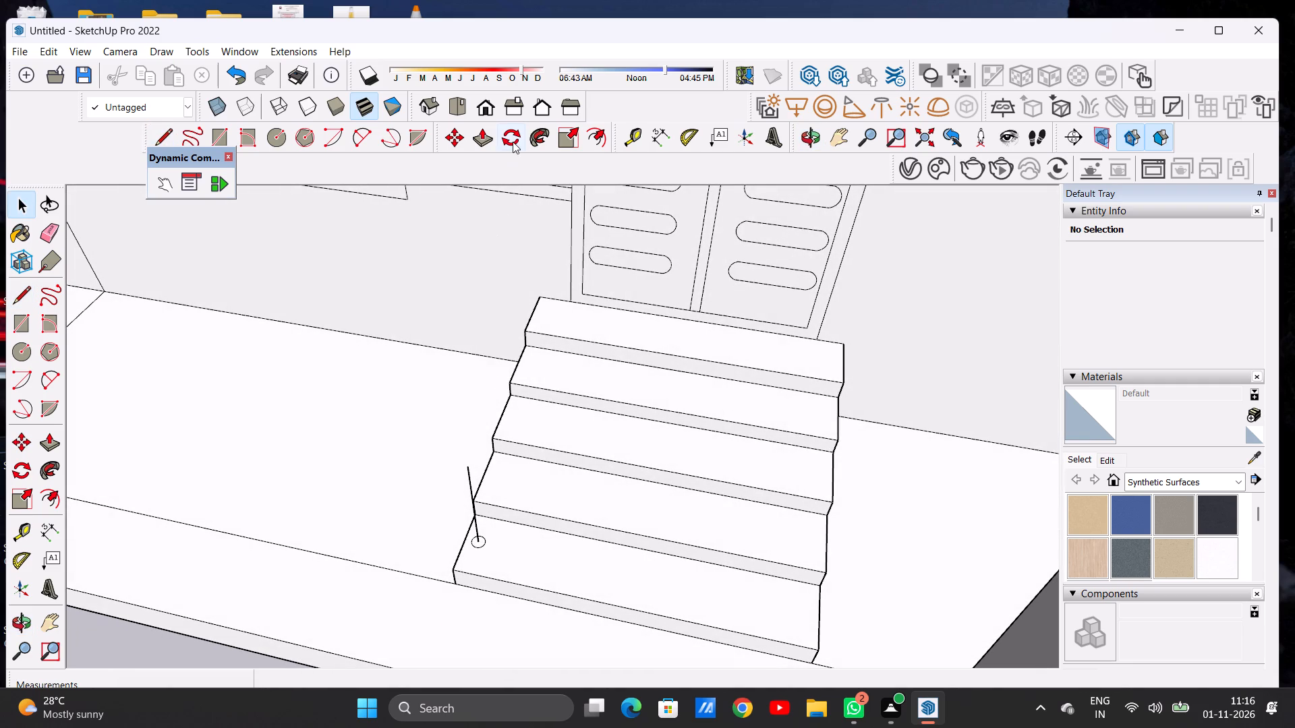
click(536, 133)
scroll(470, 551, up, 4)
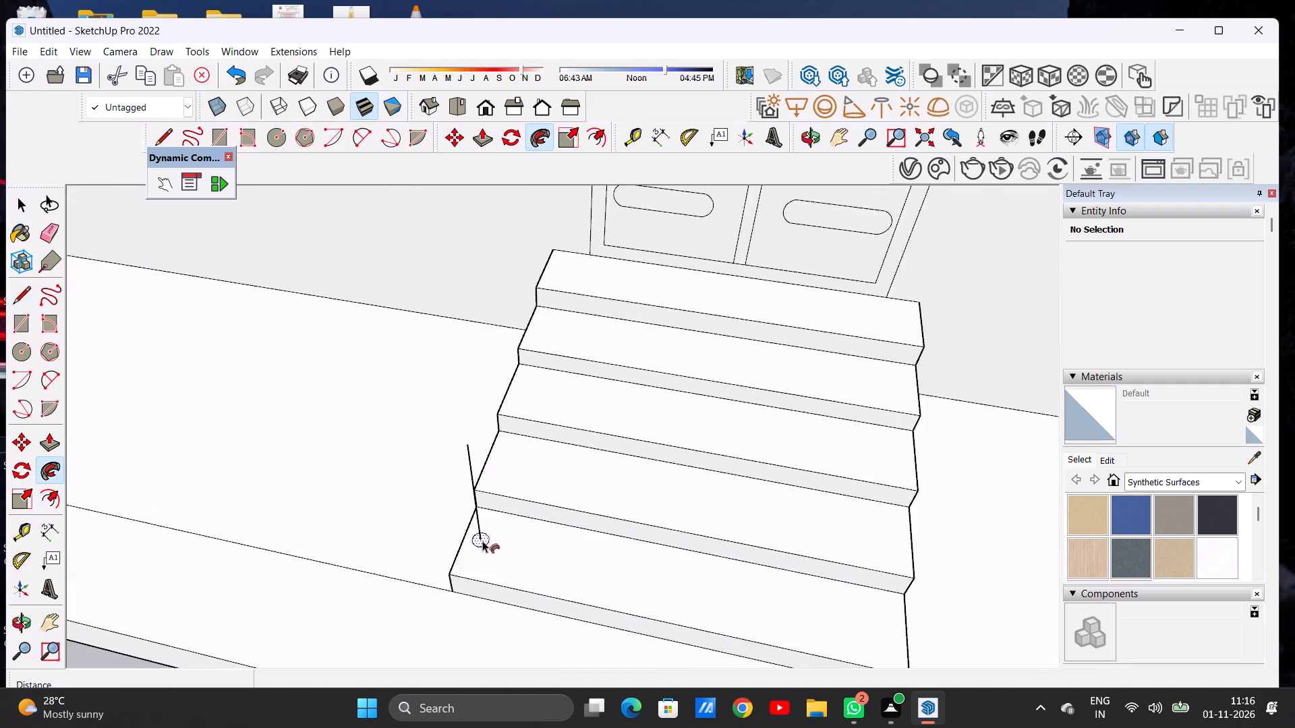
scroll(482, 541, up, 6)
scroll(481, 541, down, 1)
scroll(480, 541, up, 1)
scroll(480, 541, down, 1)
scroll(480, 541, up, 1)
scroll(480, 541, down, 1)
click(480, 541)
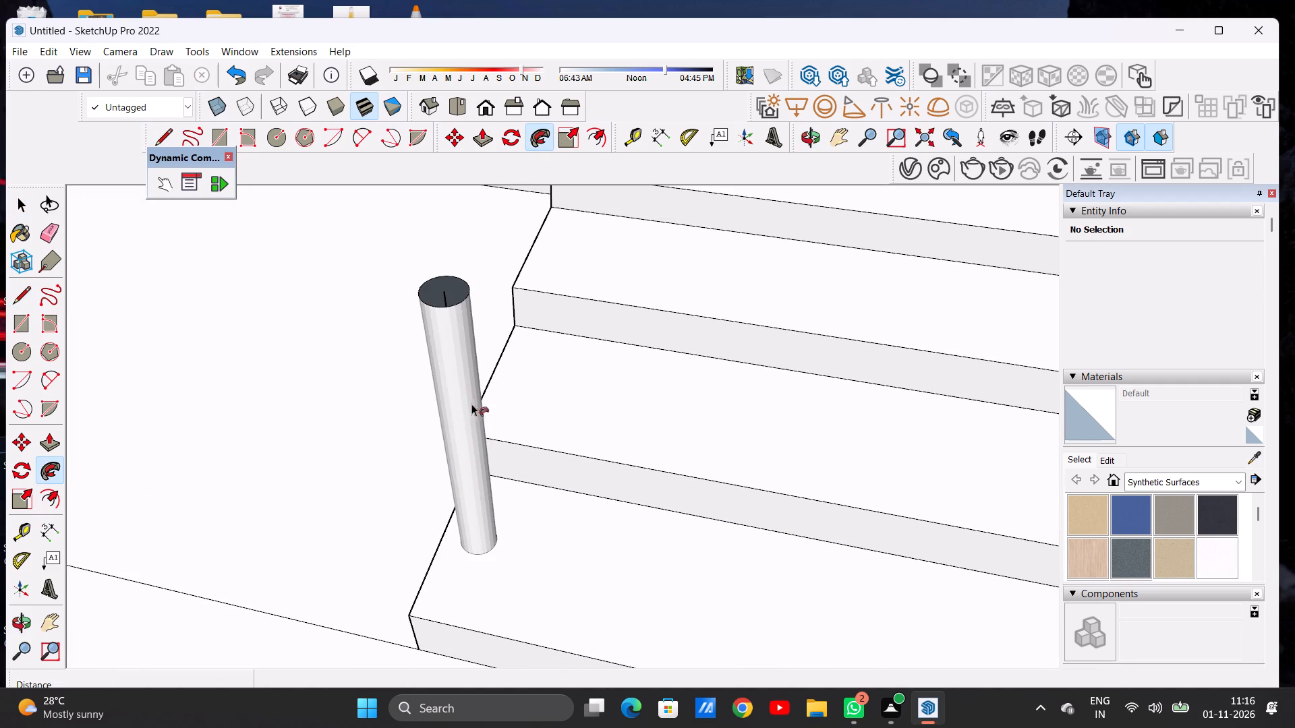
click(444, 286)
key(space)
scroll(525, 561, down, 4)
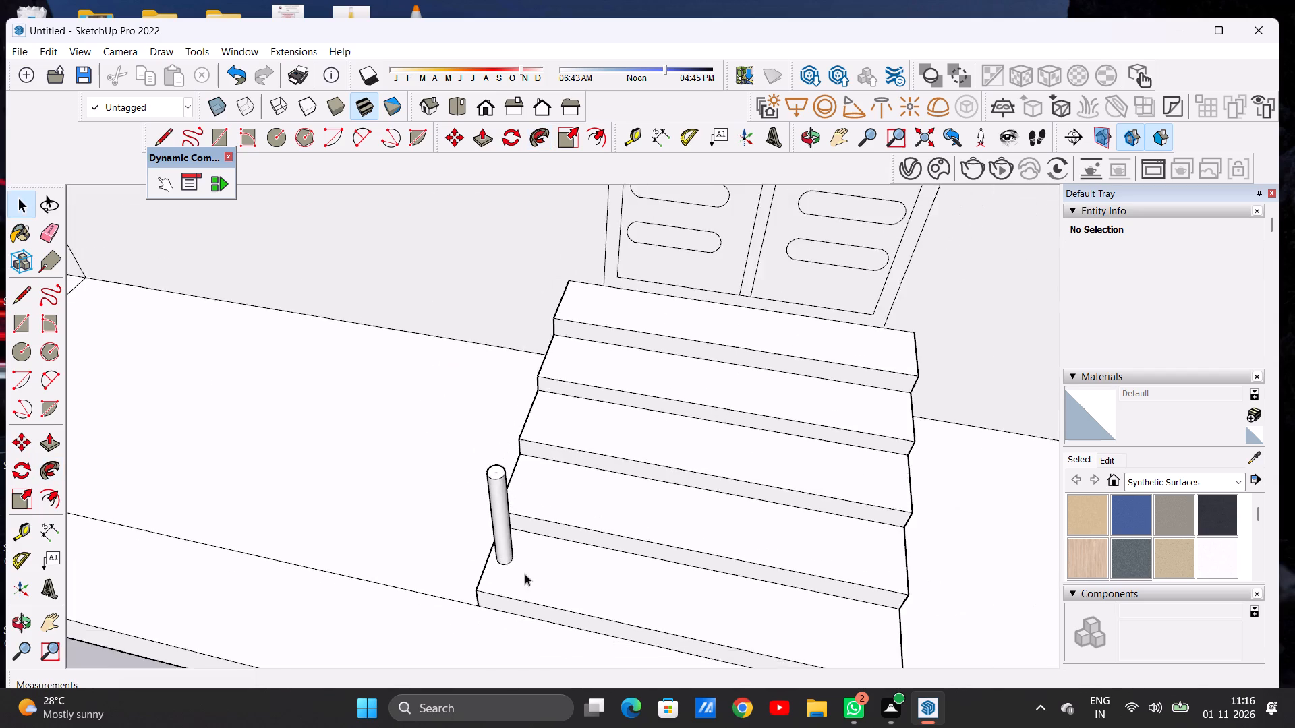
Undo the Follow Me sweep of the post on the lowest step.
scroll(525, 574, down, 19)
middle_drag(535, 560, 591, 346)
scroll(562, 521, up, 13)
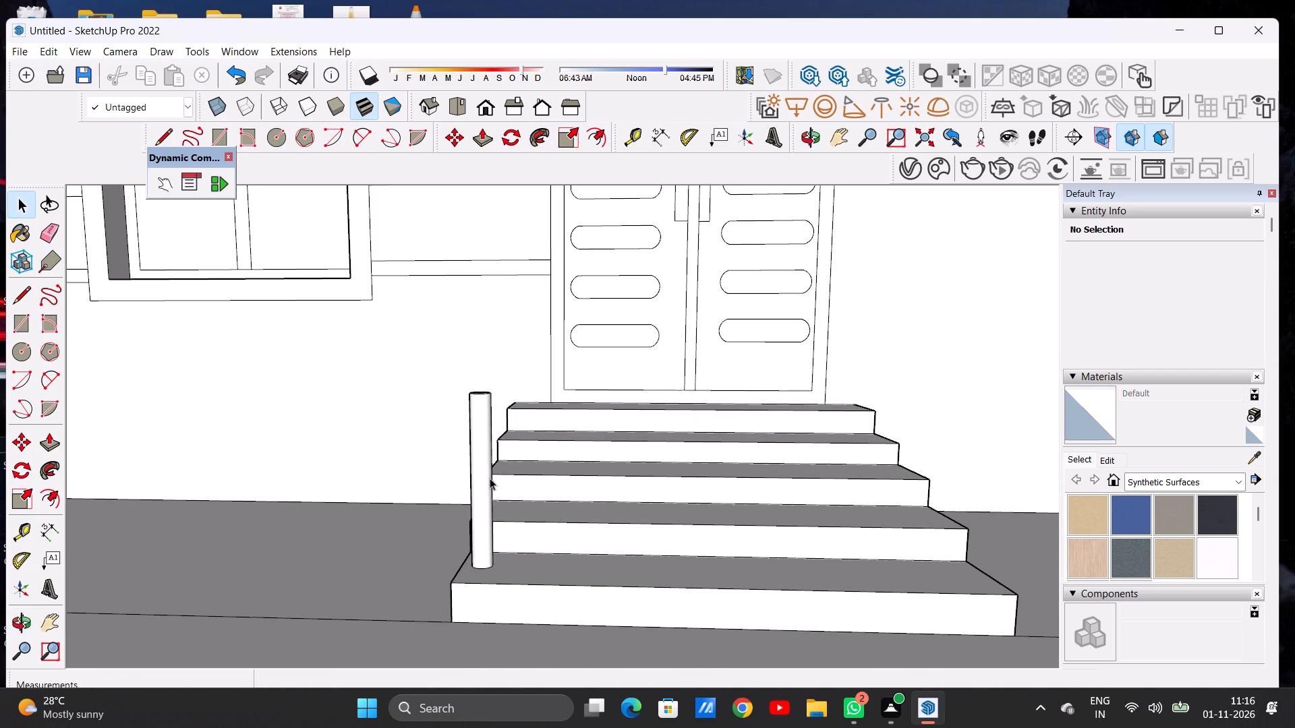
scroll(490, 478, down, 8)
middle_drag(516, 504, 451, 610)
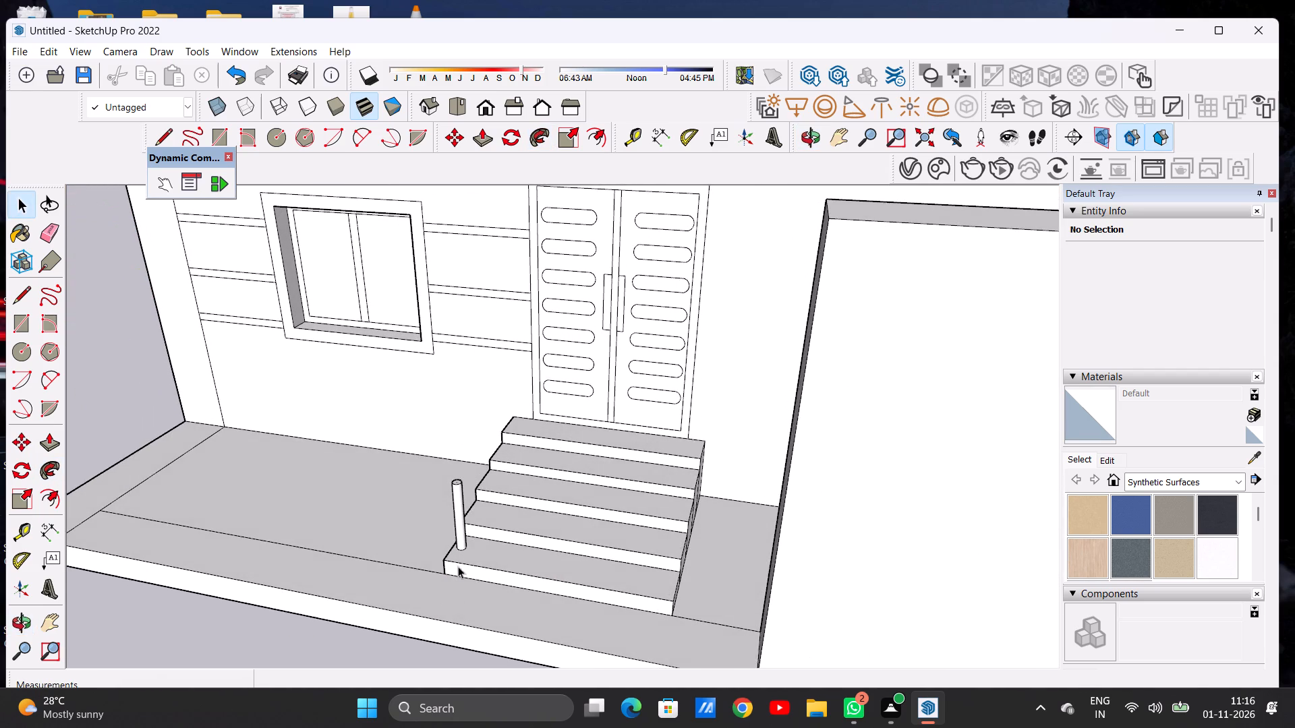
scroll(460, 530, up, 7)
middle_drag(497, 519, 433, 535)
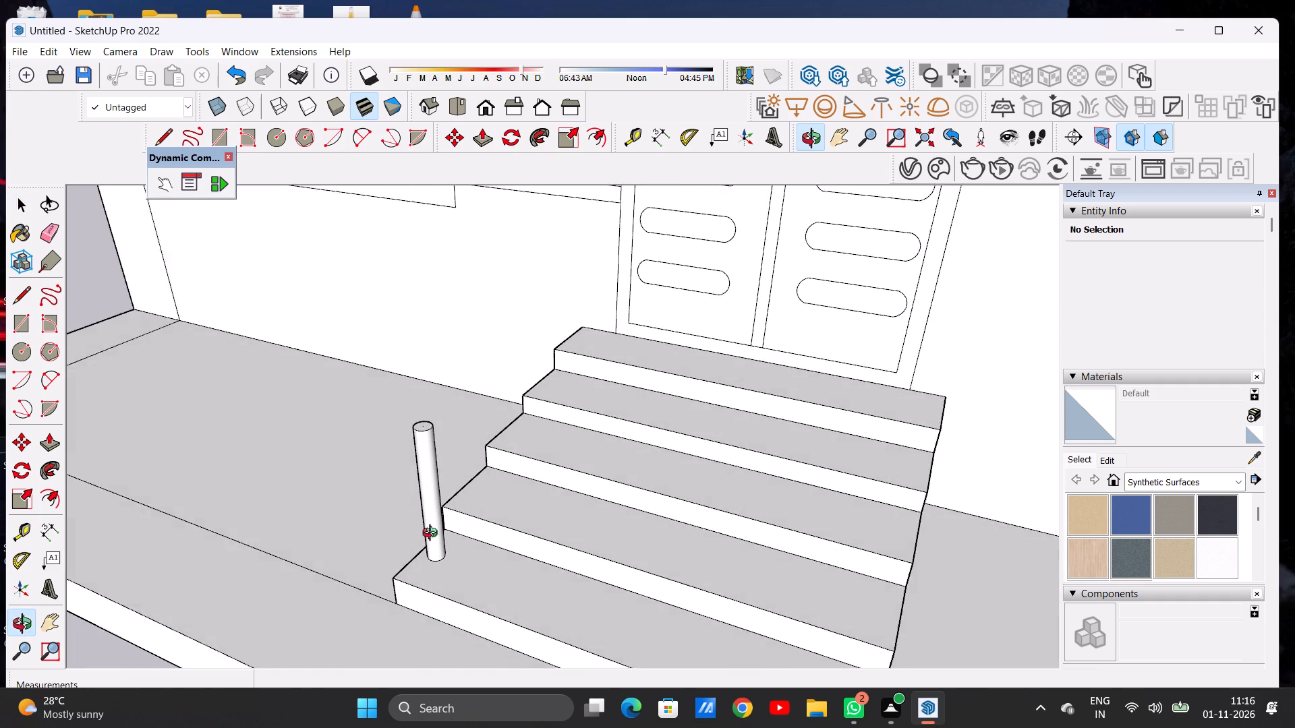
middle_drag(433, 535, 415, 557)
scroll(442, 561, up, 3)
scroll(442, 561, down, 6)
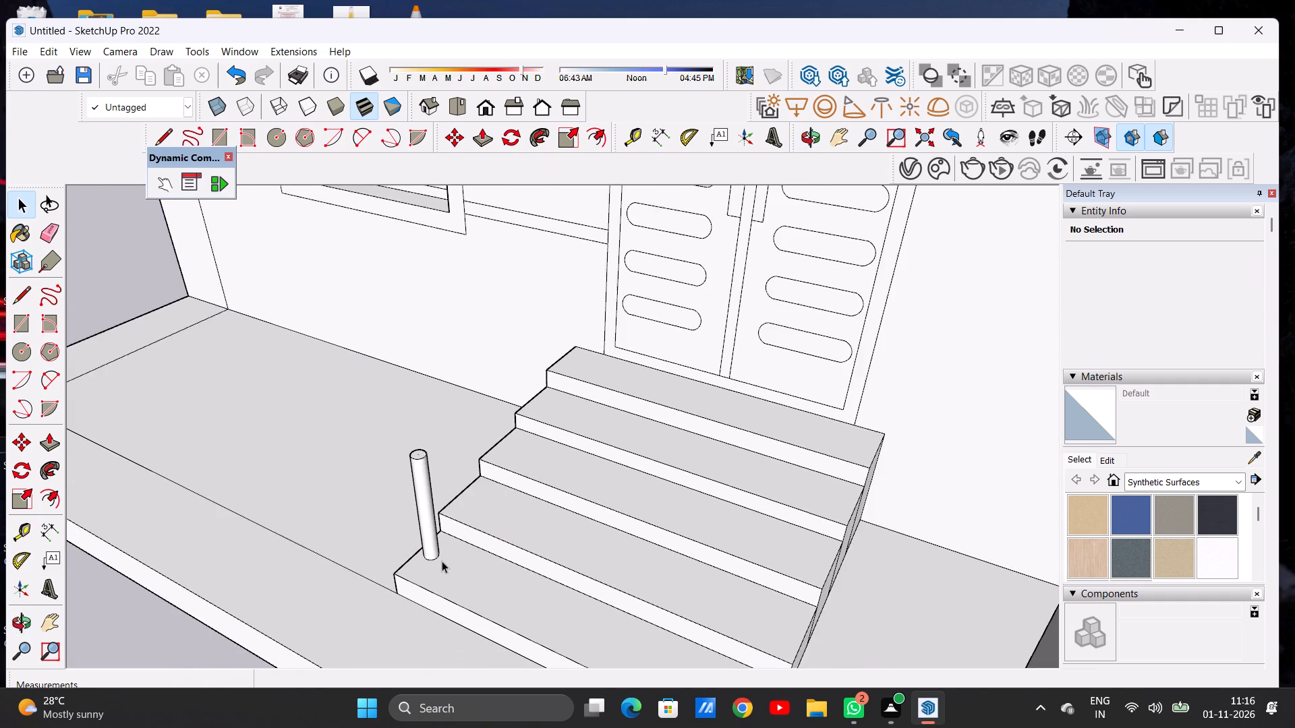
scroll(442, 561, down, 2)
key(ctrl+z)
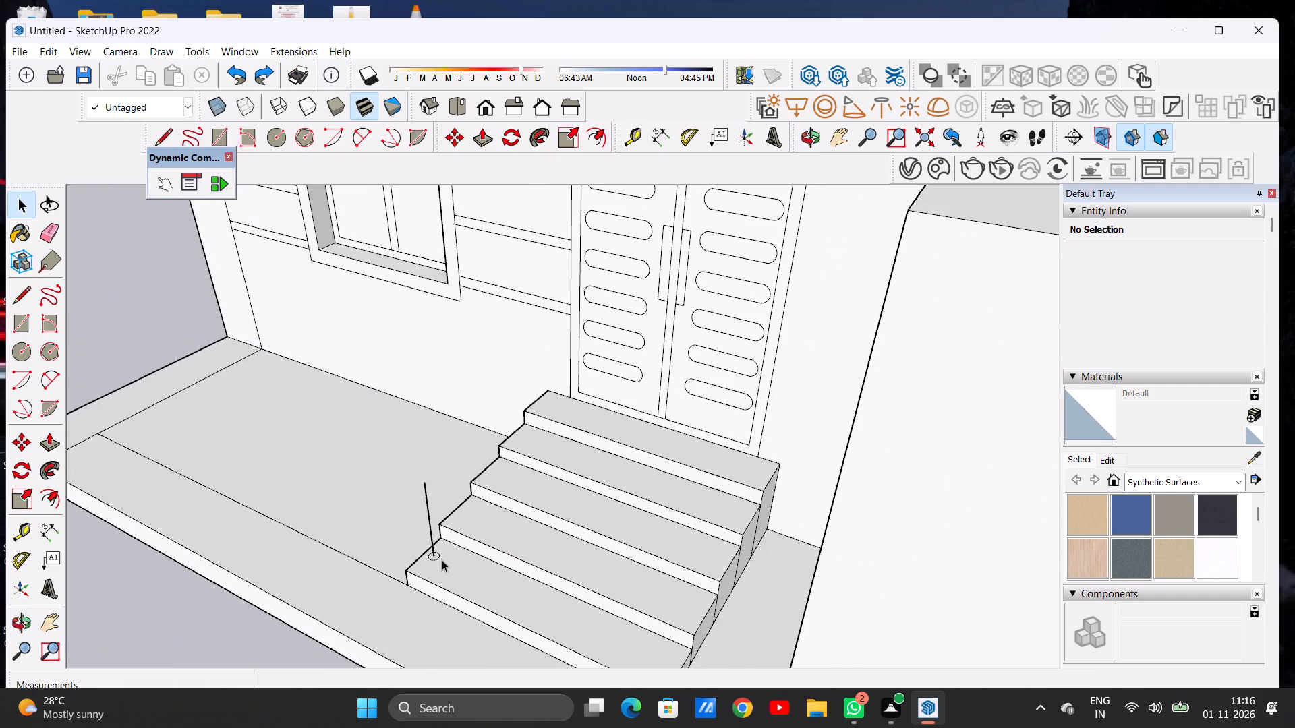
Copy the circle and its vertical line from the lowest step onto the second step, about 1' 2 1/8" away.
scroll(430, 552, up, 6)
scroll(448, 565, down, 1)
scroll(448, 565, up, 6)
scroll(448, 565, down, 1)
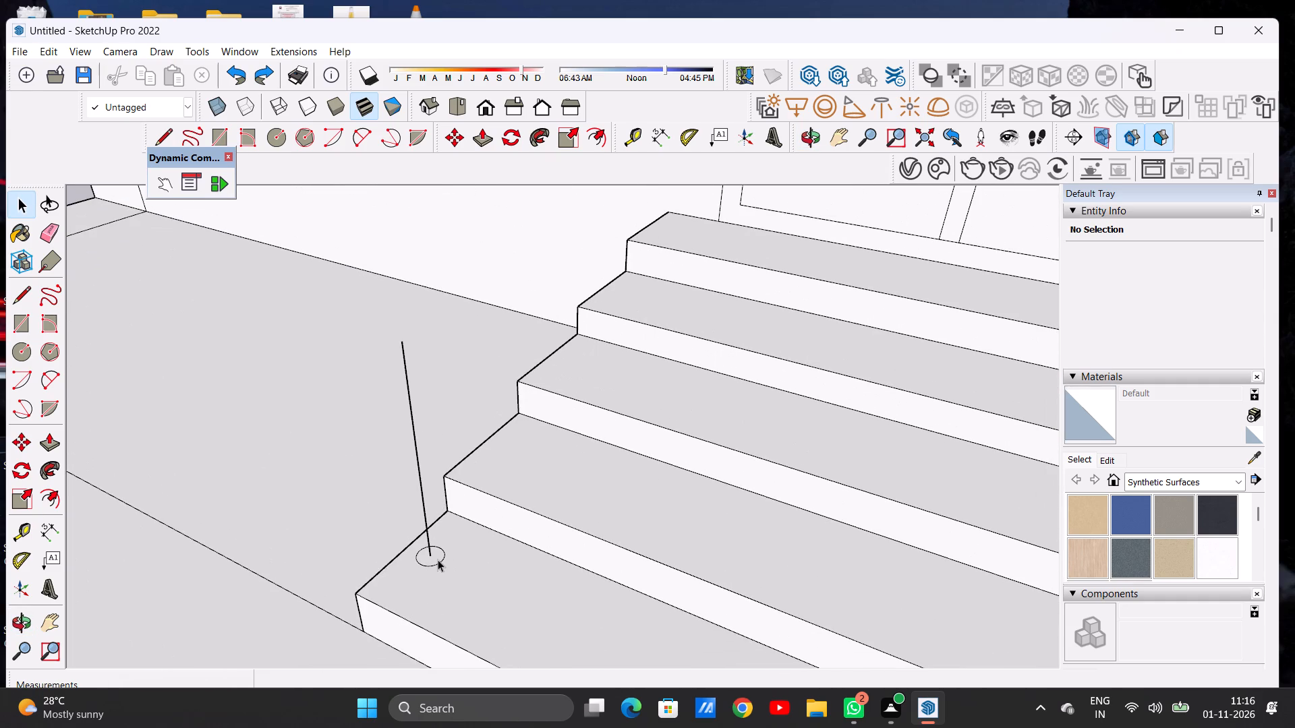
triple_click(434, 557)
double_click(434, 557)
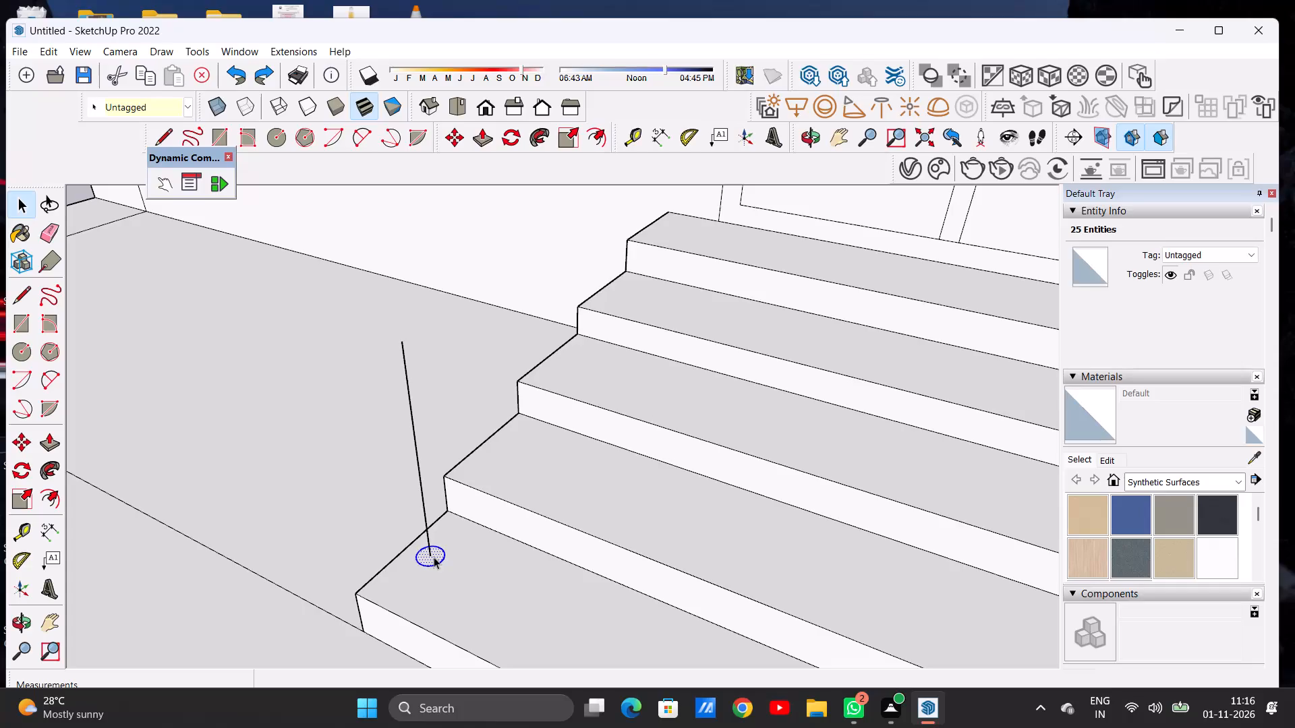
scroll(448, 555, down, 19)
click(344, 596)
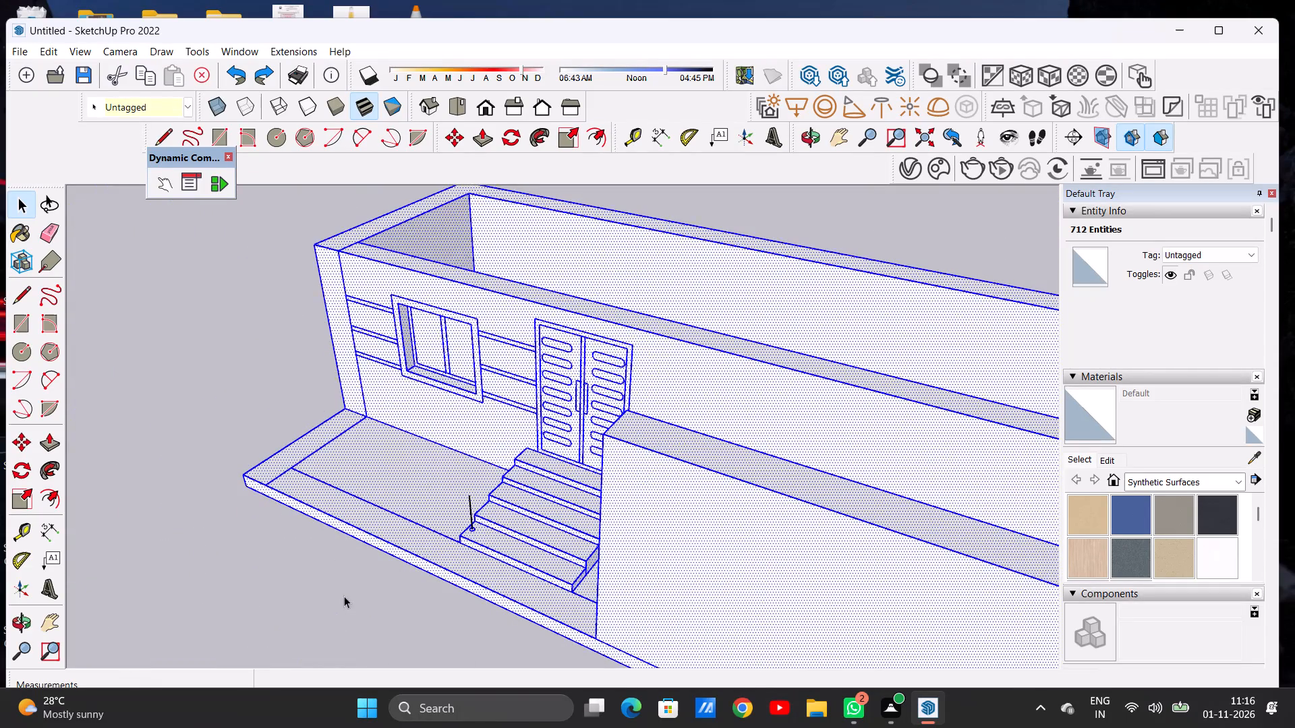
scroll(462, 535, up, 15)
scroll(484, 522, down, 1)
scroll(484, 522, up, 3)
scroll(484, 524, down, 1)
scroll(484, 524, up, 1)
double_click(484, 525)
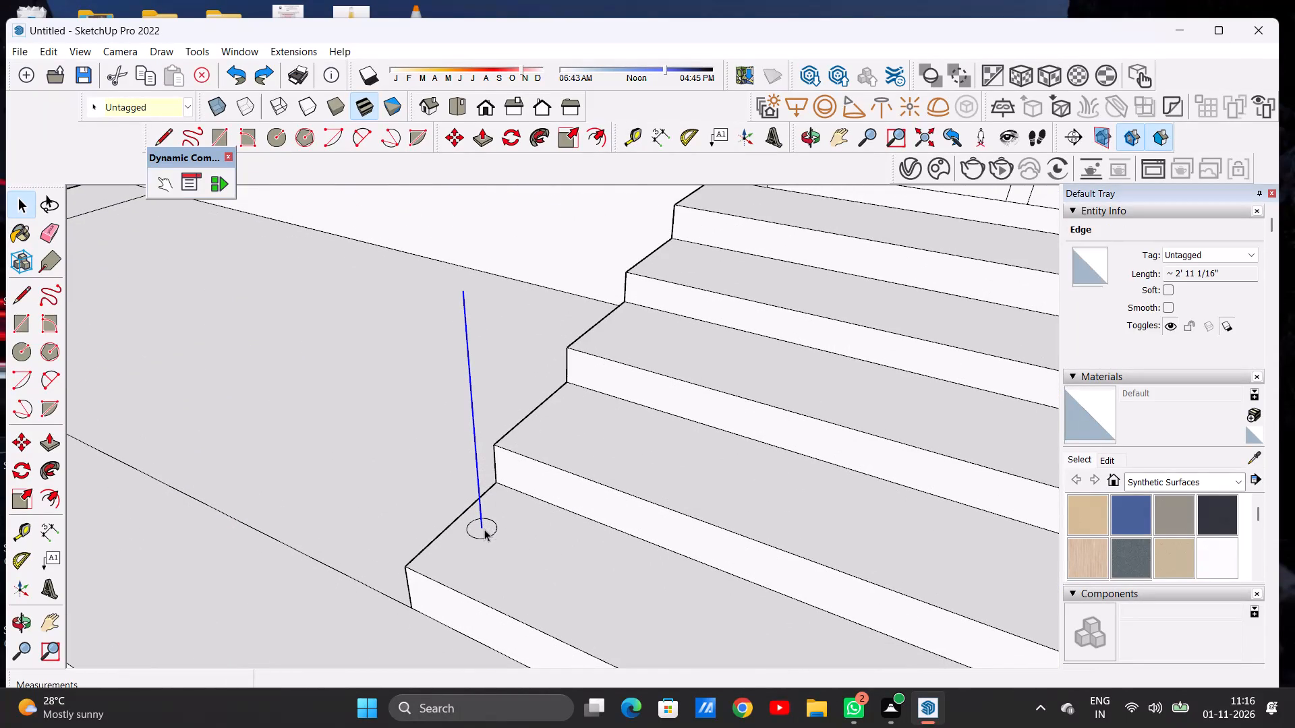
ctrl+click(484, 530)
ctrl+click(484, 530)
ctrl+click(484, 530)
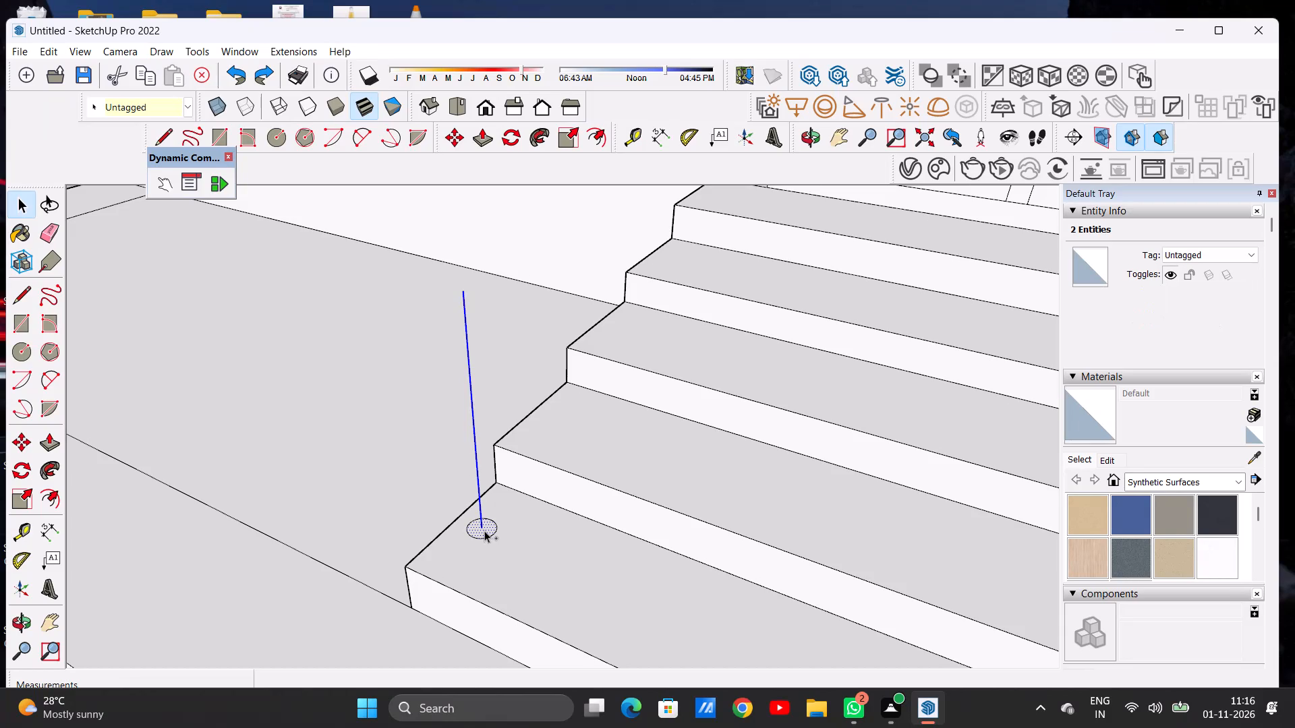
ctrl+double_click(484, 528)
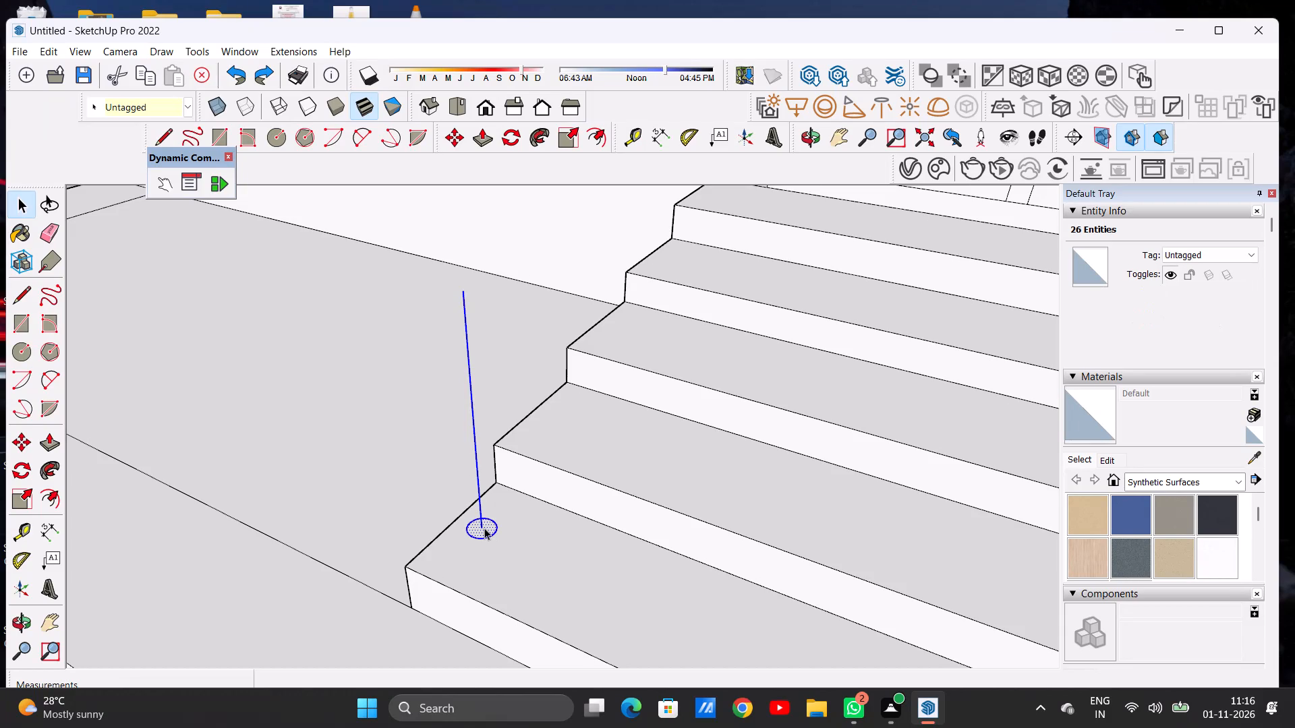
key(m)
click(494, 536)
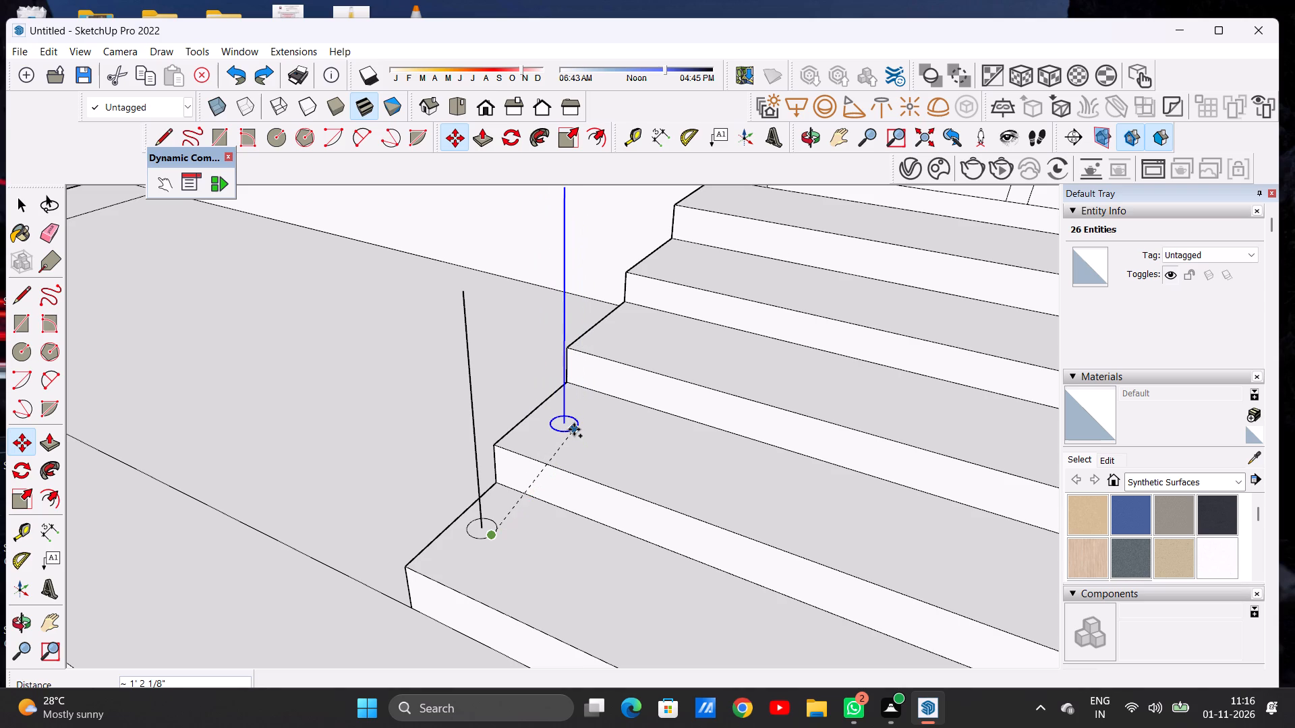
click(574, 429)
Copy the circle and vertical line from the second step onto the third step, about 1' 3 1/16" away.
scroll(527, 519, down, 4)
scroll(527, 519, up, 1)
scroll(527, 519, down, 5)
scroll(528, 508, up, 1)
scroll(528, 507, down, 2)
scroll(556, 466, up, 5)
scroll(556, 466, down, 1)
scroll(556, 466, up, 4)
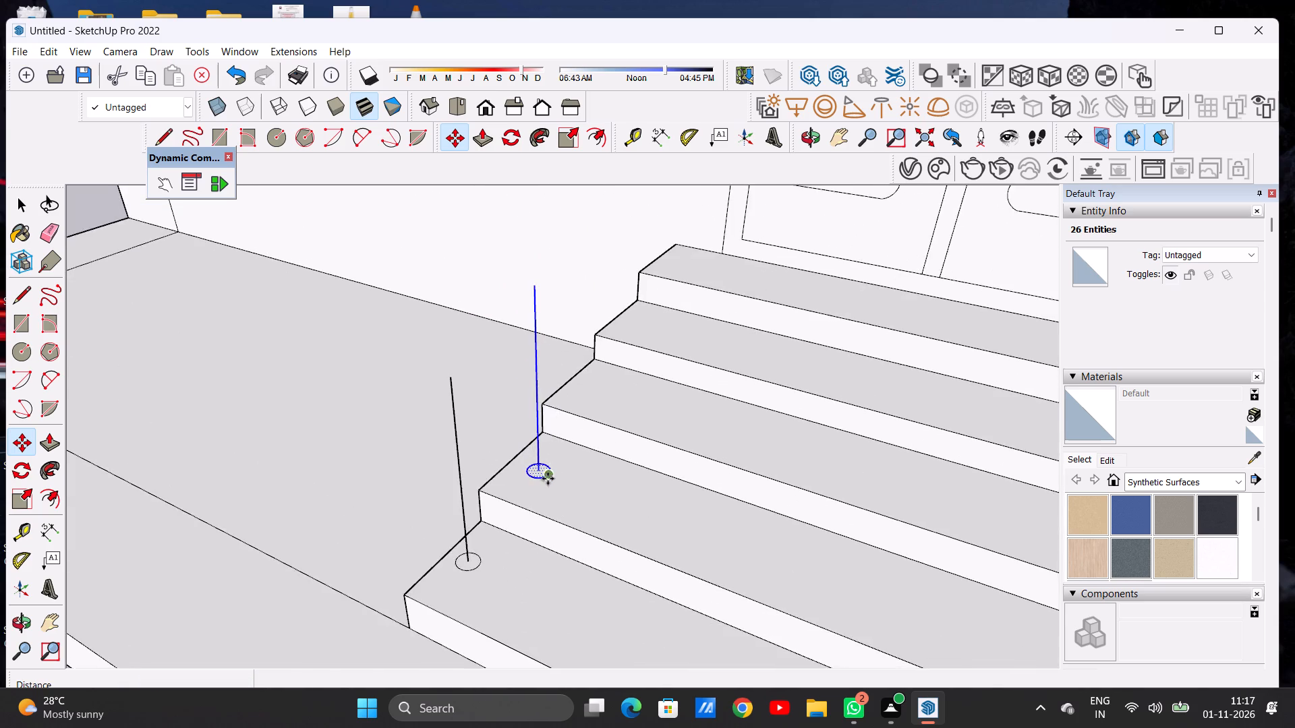
scroll(548, 479, up, 3)
click(549, 477)
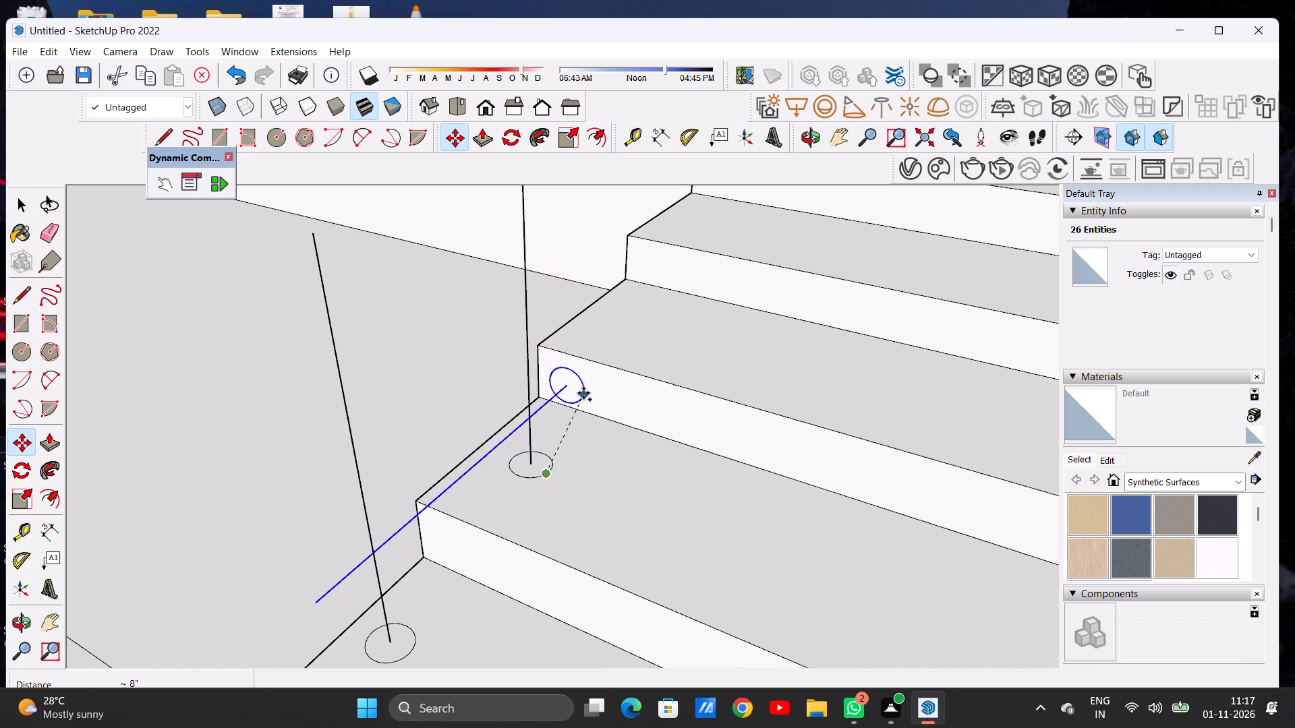
click(637, 324)
Copy the circle and vertical line from the third step onto the fourth step and clear the selection.
scroll(617, 406, down, 16)
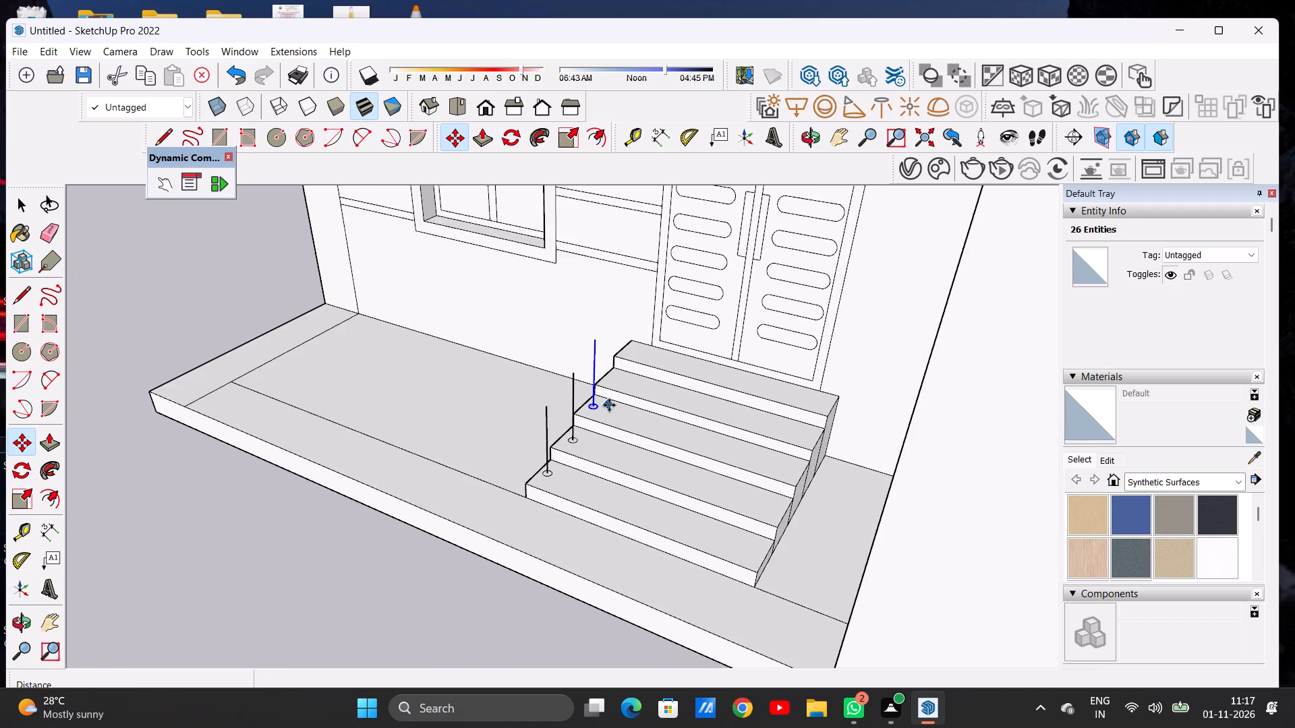
scroll(609, 405, up, 12)
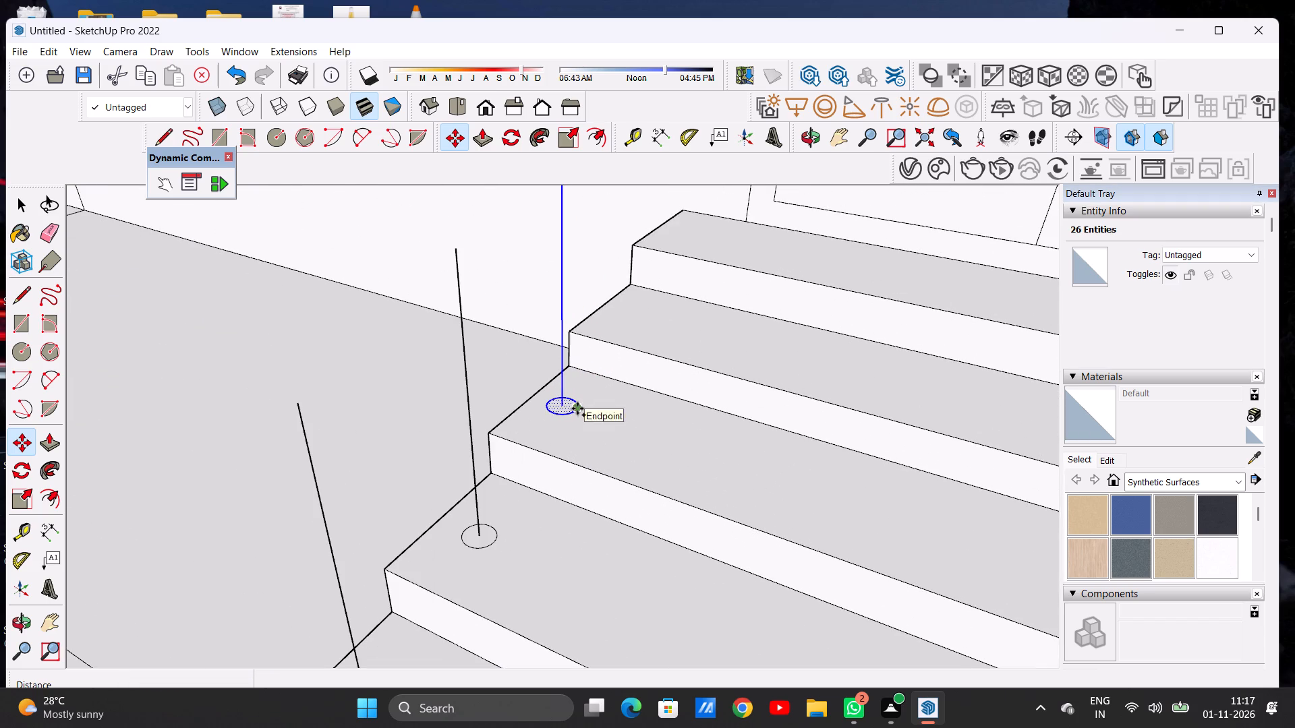
click(577, 408)
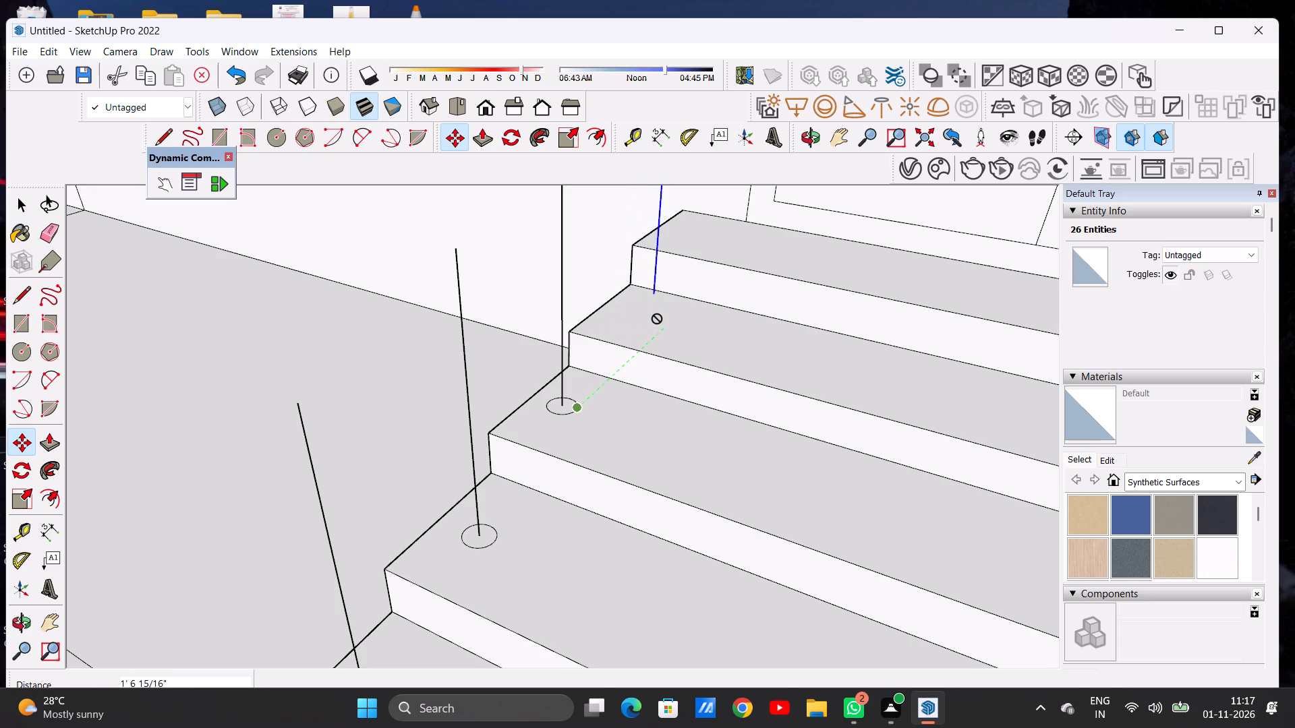
click(647, 320)
scroll(589, 413, down, 2)
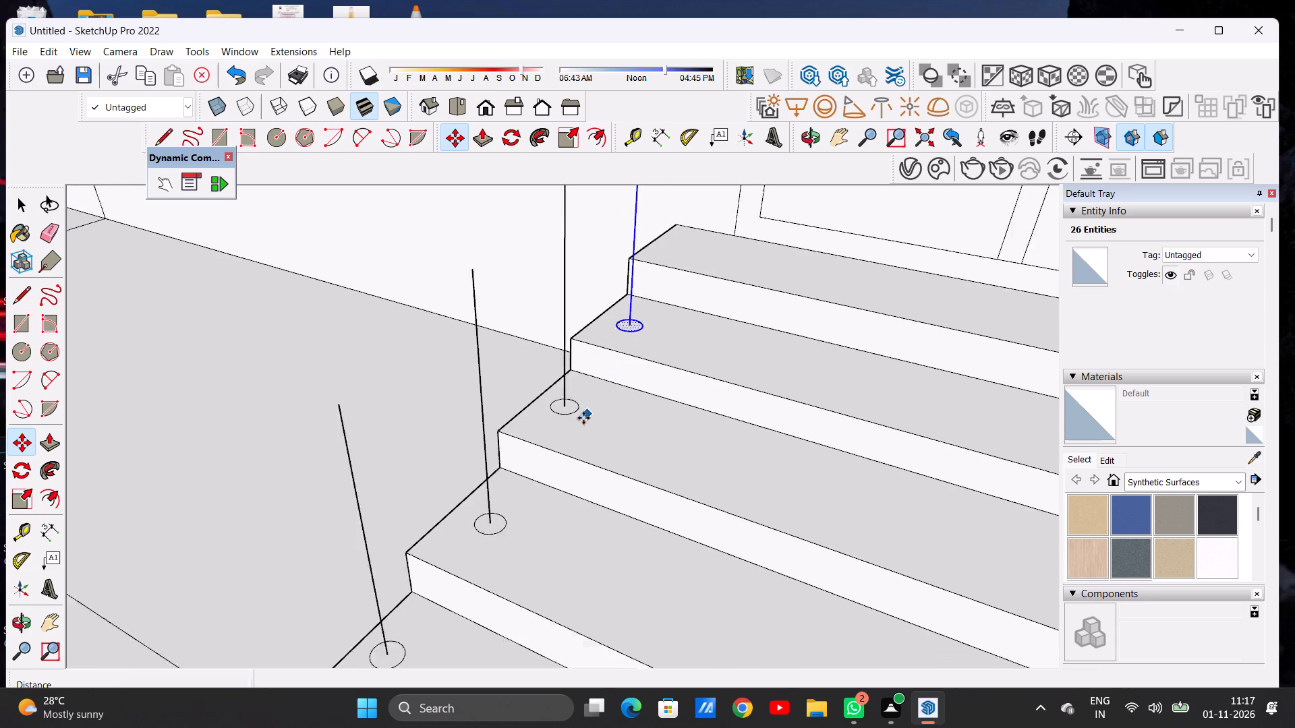
scroll(583, 418, down, 2)
scroll(581, 421, up, 1)
scroll(577, 427, down, 13)
scroll(600, 396, up, 3)
scroll(600, 396, down, 1)
scroll(600, 396, up, 4)
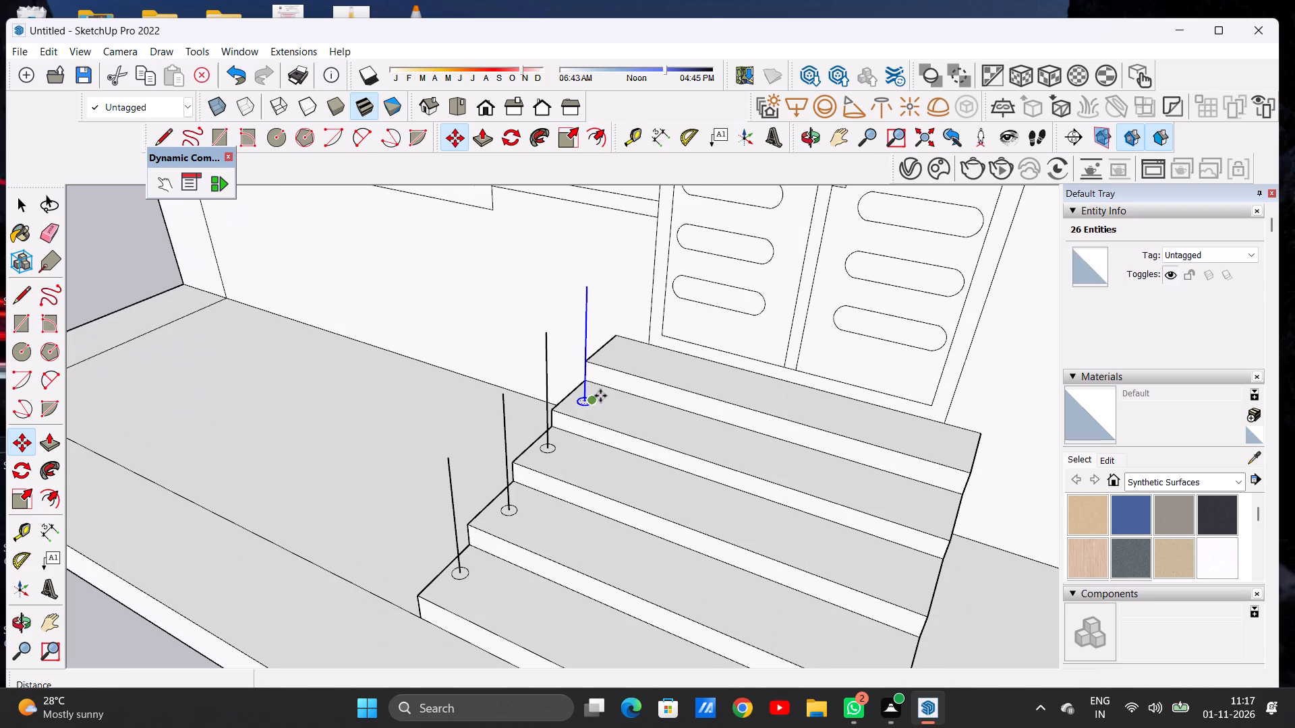
key(space)
scroll(603, 418, down, 15)
click(436, 489)
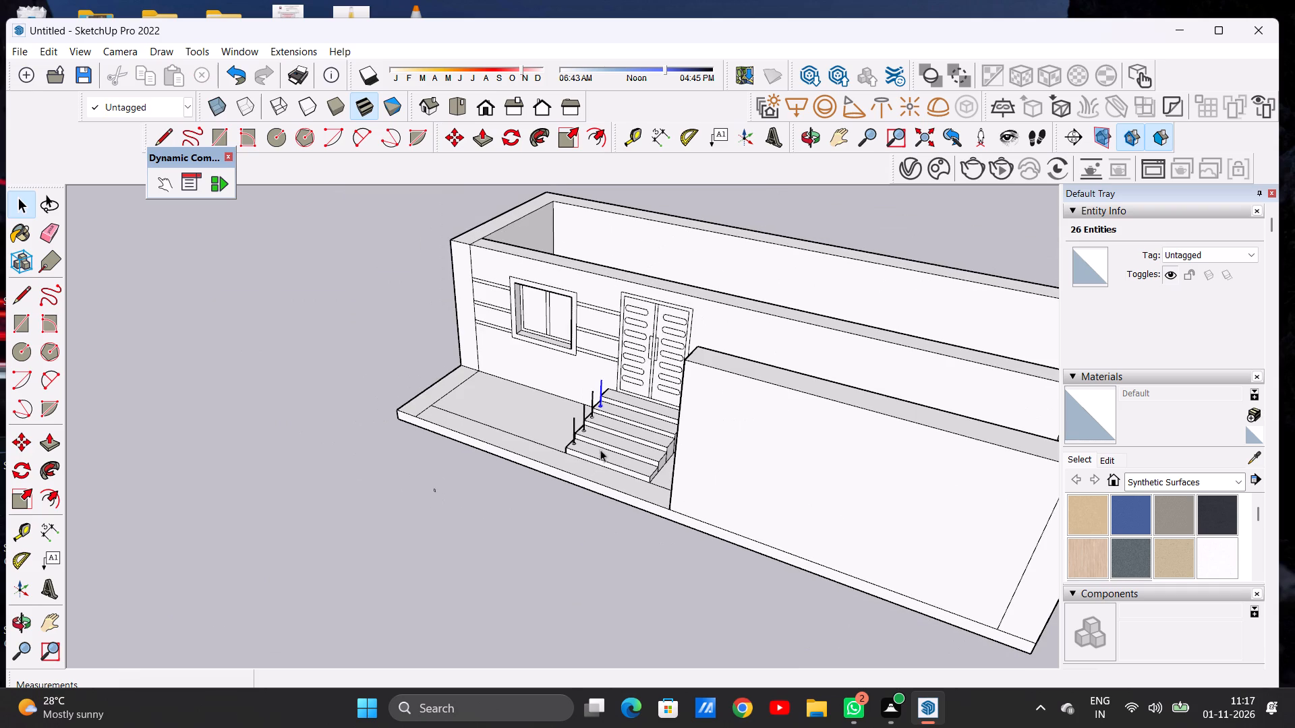
Examine the alignment of the circles and vertical lines along the side of the entrance steps.
middle_drag(571, 437, 810, 386)
scroll(603, 392, up, 1)
scroll(602, 392, down, 1)
scroll(600, 393, up, 9)
scroll(556, 392, down, 1)
scroll(556, 392, up, 4)
scroll(556, 392, down, 1)
scroll(556, 392, up, 1)
scroll(556, 392, down, 1)
scroll(556, 392, up, 3)
middle_drag(594, 456, 413, 444)
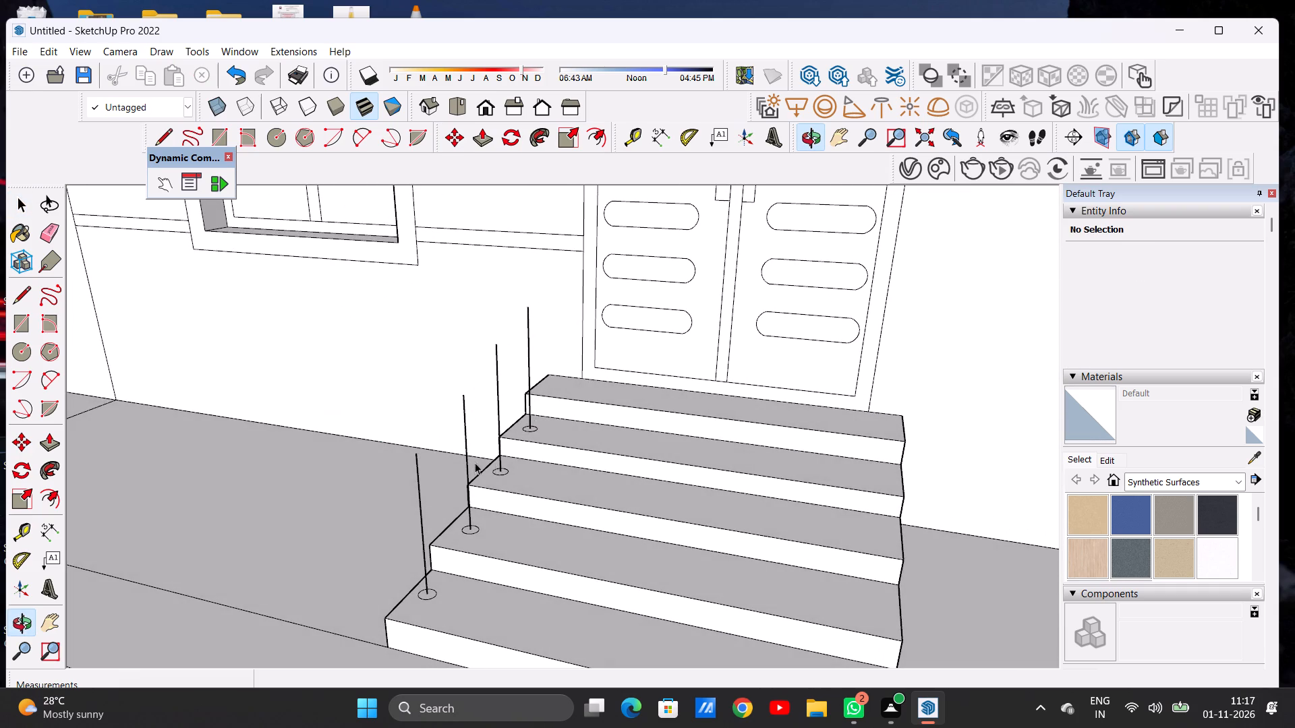
Extrude the circle on the lowest entrance step along its full vertical line with Follow Me to form a round railing post.
scroll(536, 481, down, 7)
scroll(463, 510, up, 6)
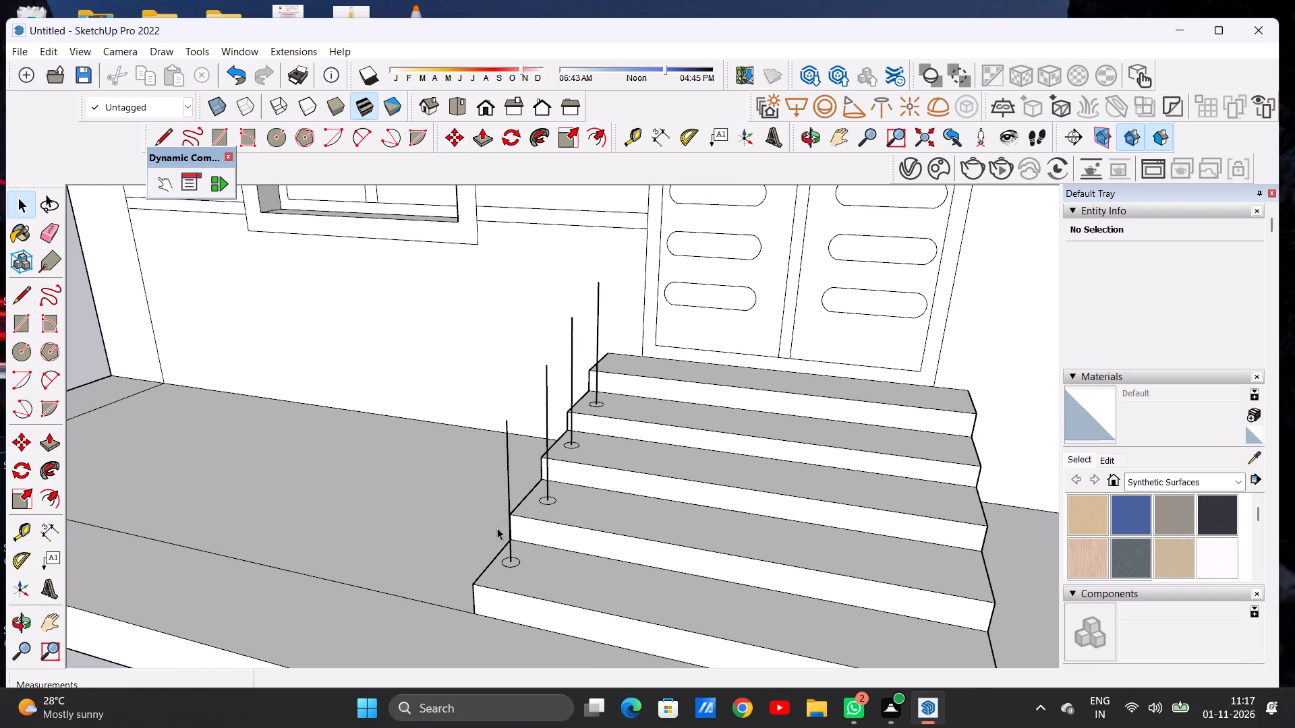
scroll(509, 550, down, 10)
scroll(519, 559, up, 6)
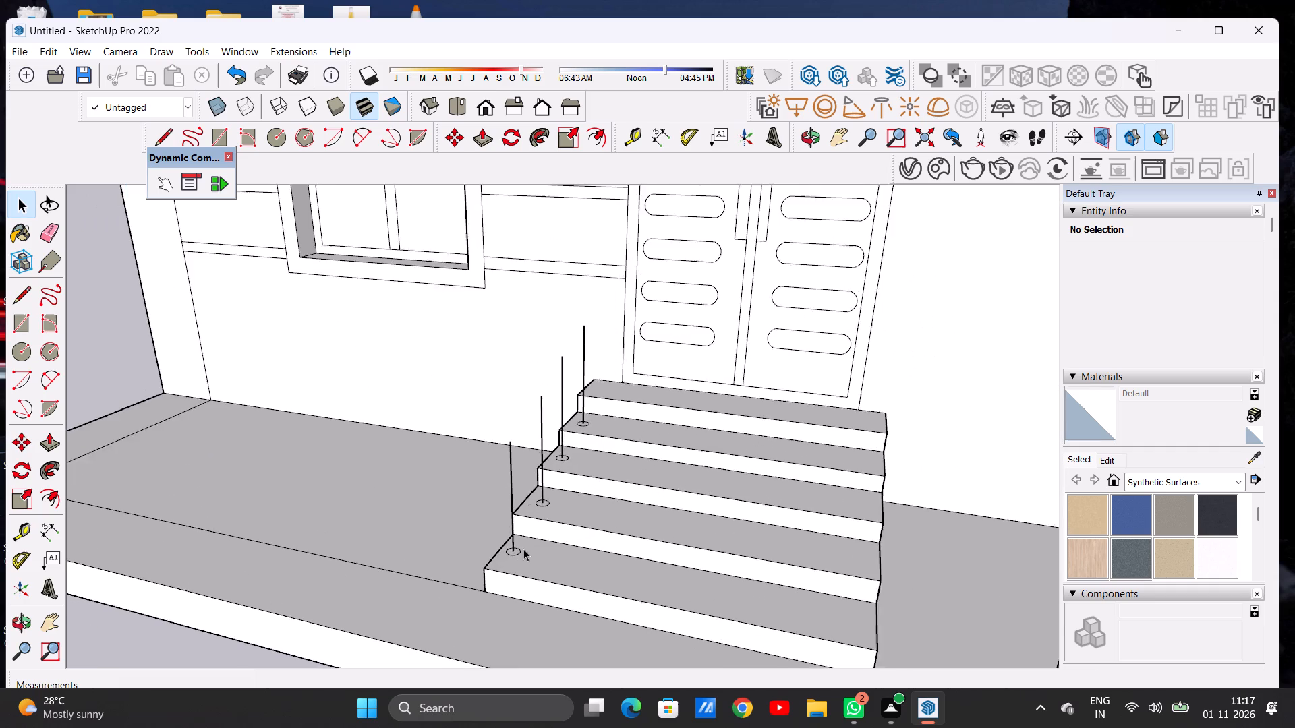
scroll(523, 549, up, 8)
middle_drag(517, 551, 518, 602)
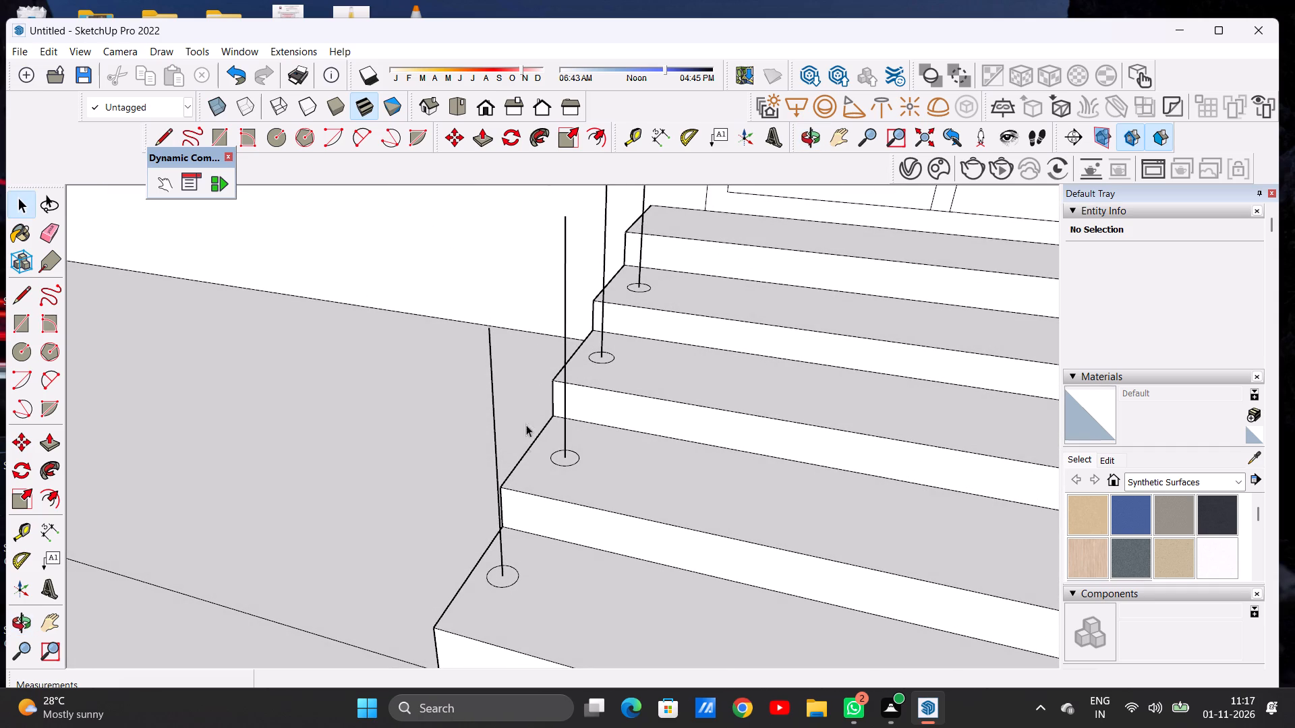
click(538, 144)
scroll(509, 588, up, 10)
scroll(509, 578, down, 1)
scroll(509, 578, up, 1)
click(508, 567)
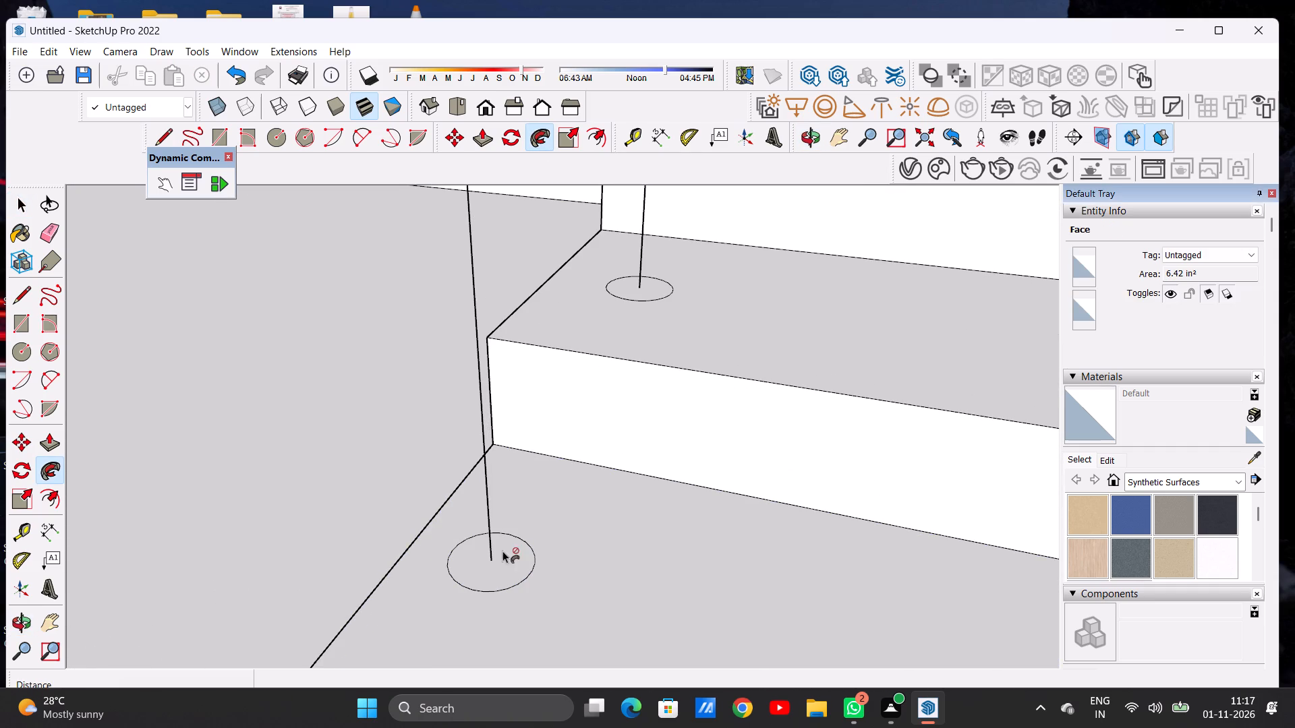
click(489, 578)
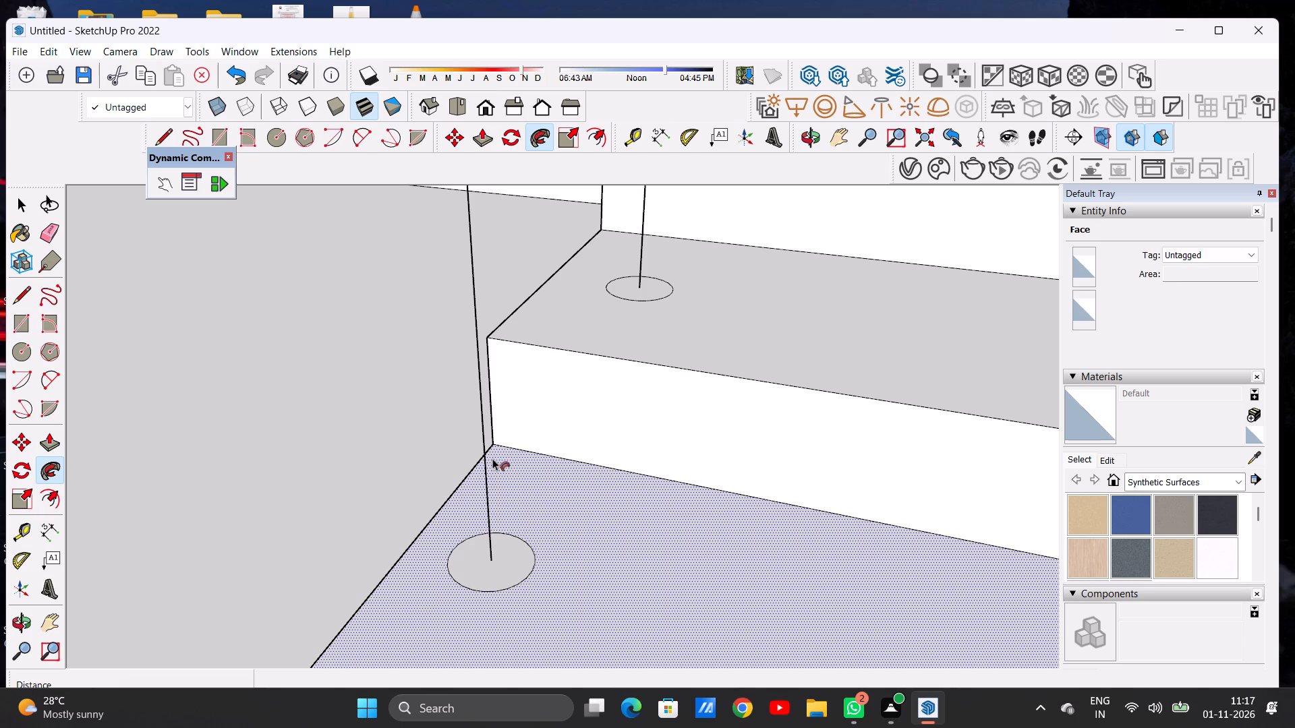
click(492, 564)
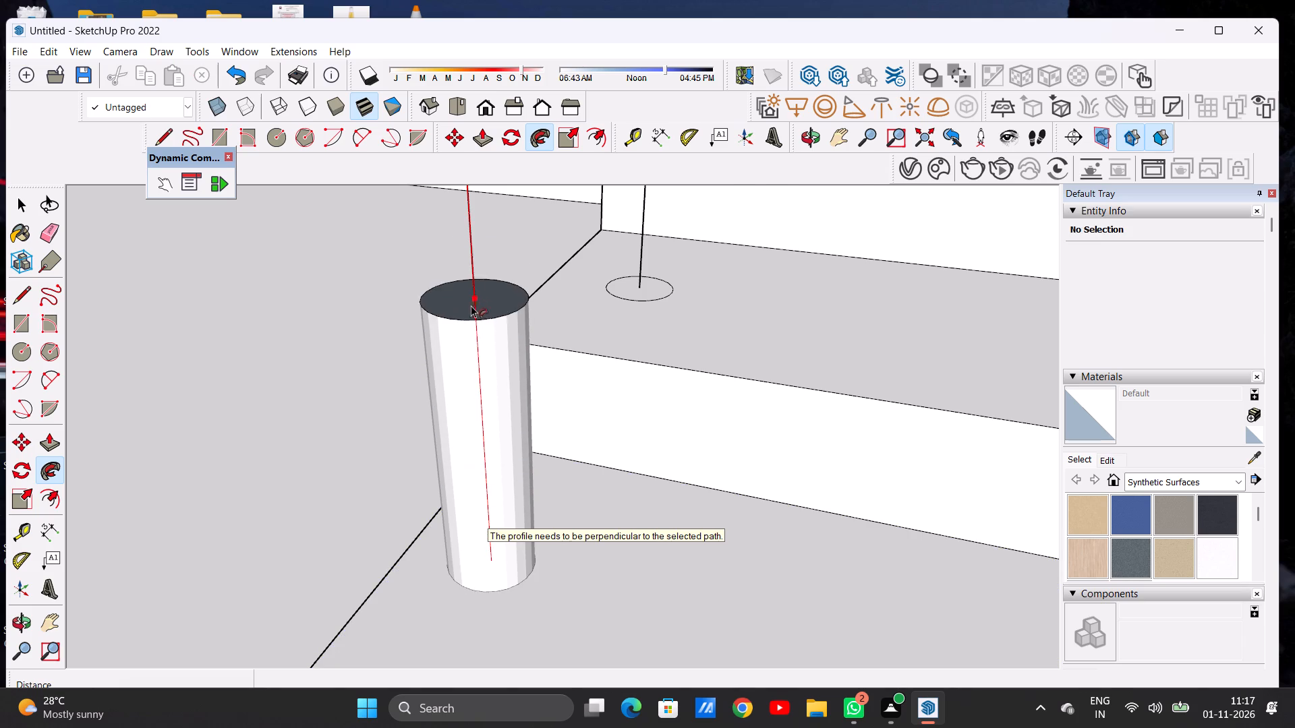
scroll(470, 324, down, 2)
scroll(470, 328, up, 1)
scroll(470, 330, down, 17)
scroll(468, 278, up, 10)
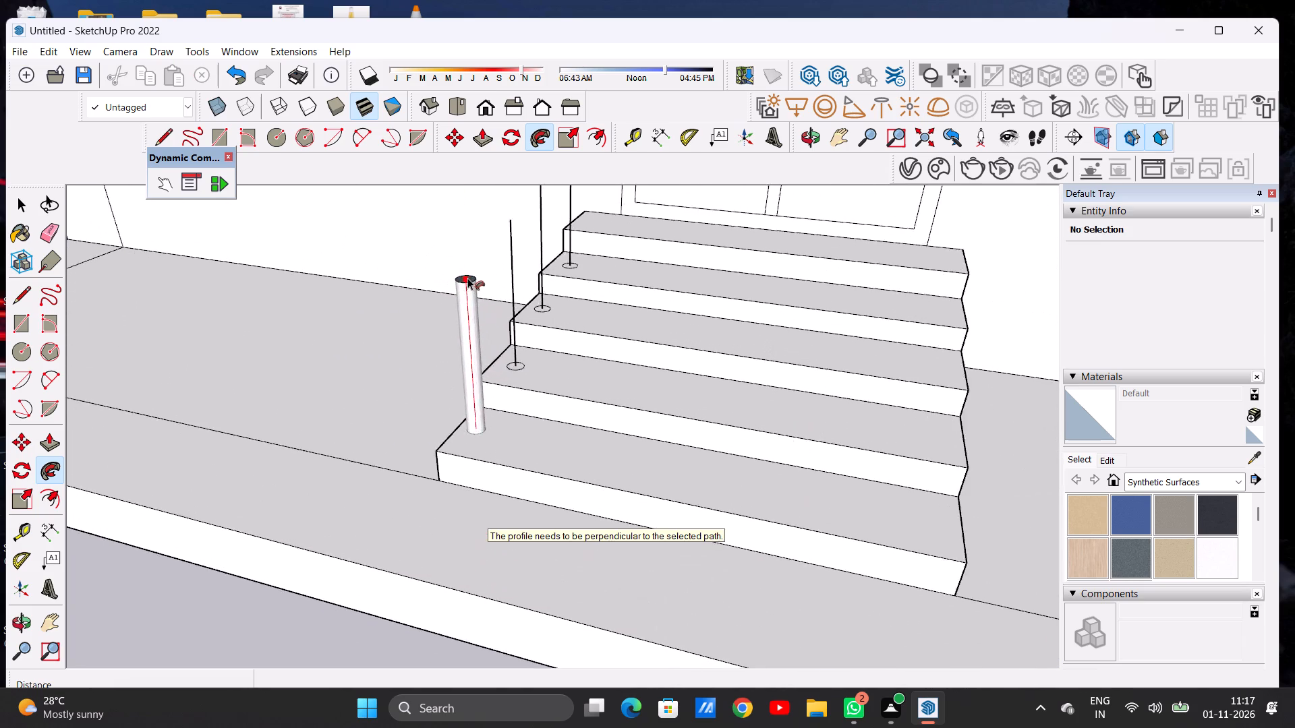
scroll(467, 278, up, 7)
scroll(467, 278, down, 5)
click(463, 284)
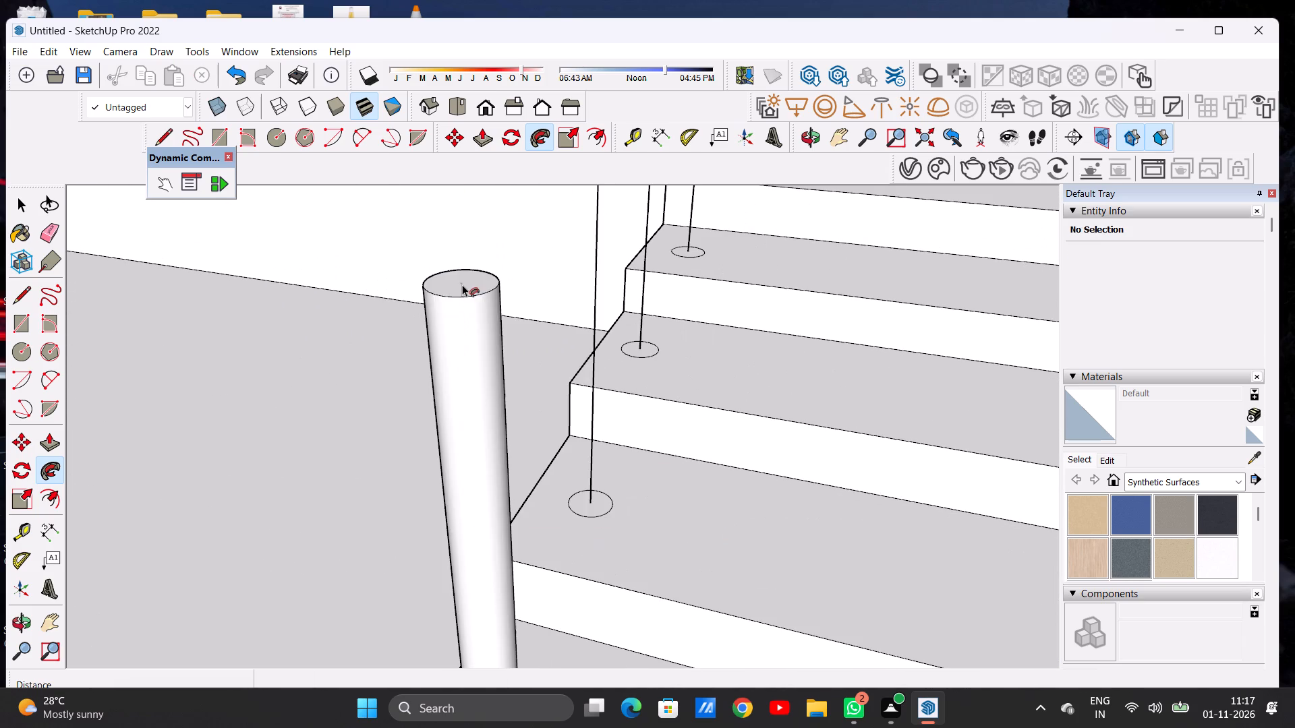
Extrude the circle on the second step along its full vertical line with Follow Me to form a round post.
scroll(478, 403, down, 15)
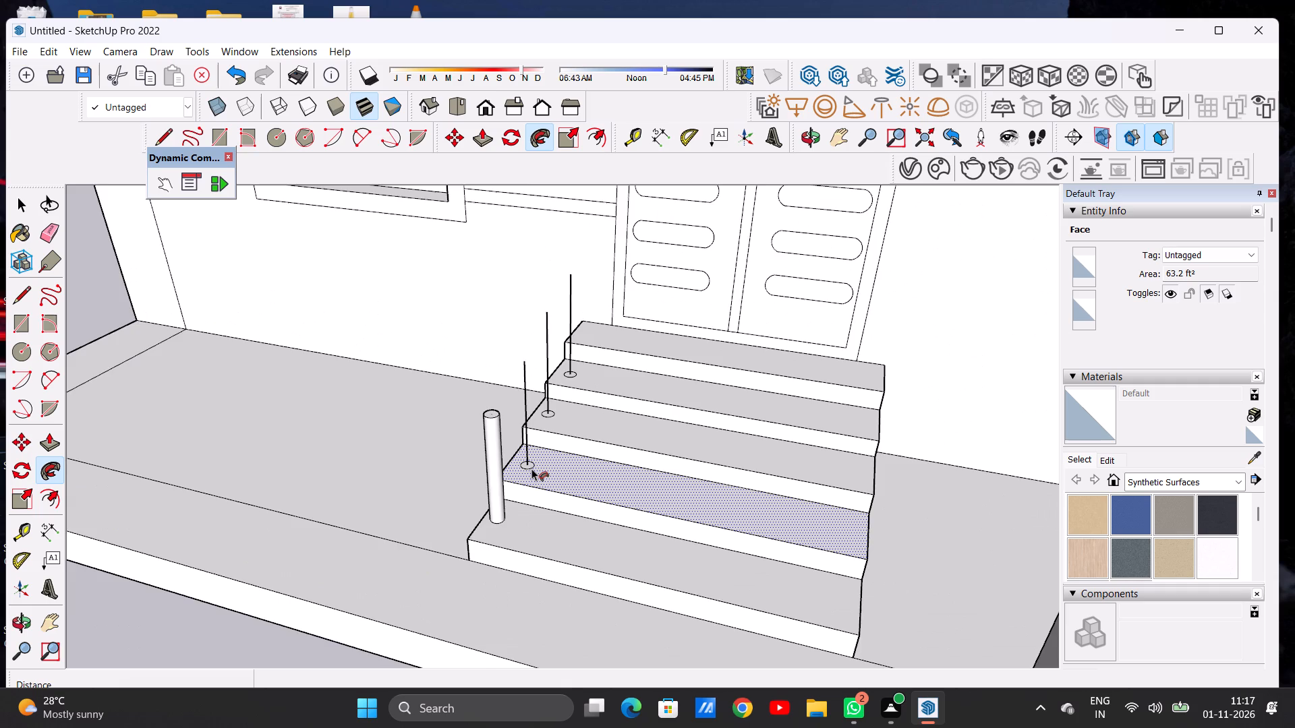
scroll(531, 468, down, 1)
scroll(531, 468, up, 19)
scroll(528, 461, down, 1)
scroll(528, 461, up, 1)
scroll(528, 461, down, 1)
click(528, 461)
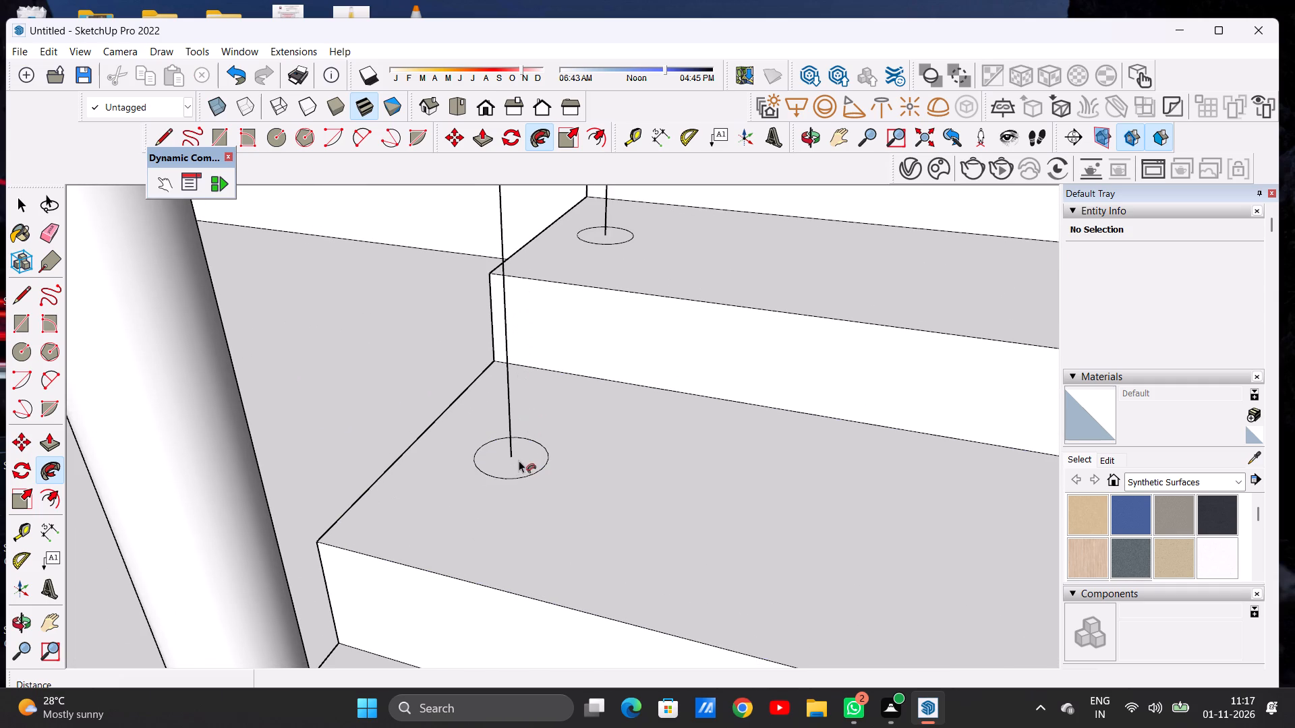
click(519, 460)
click(517, 460)
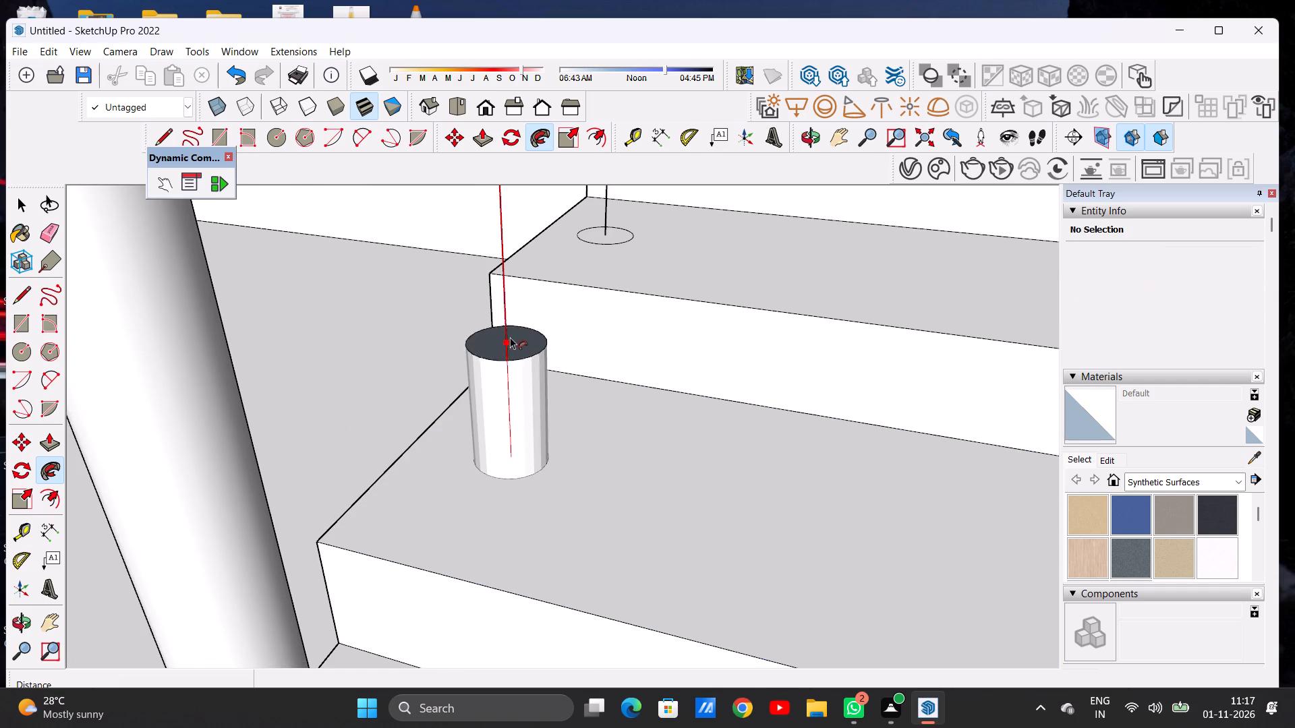
scroll(487, 387, down, 19)
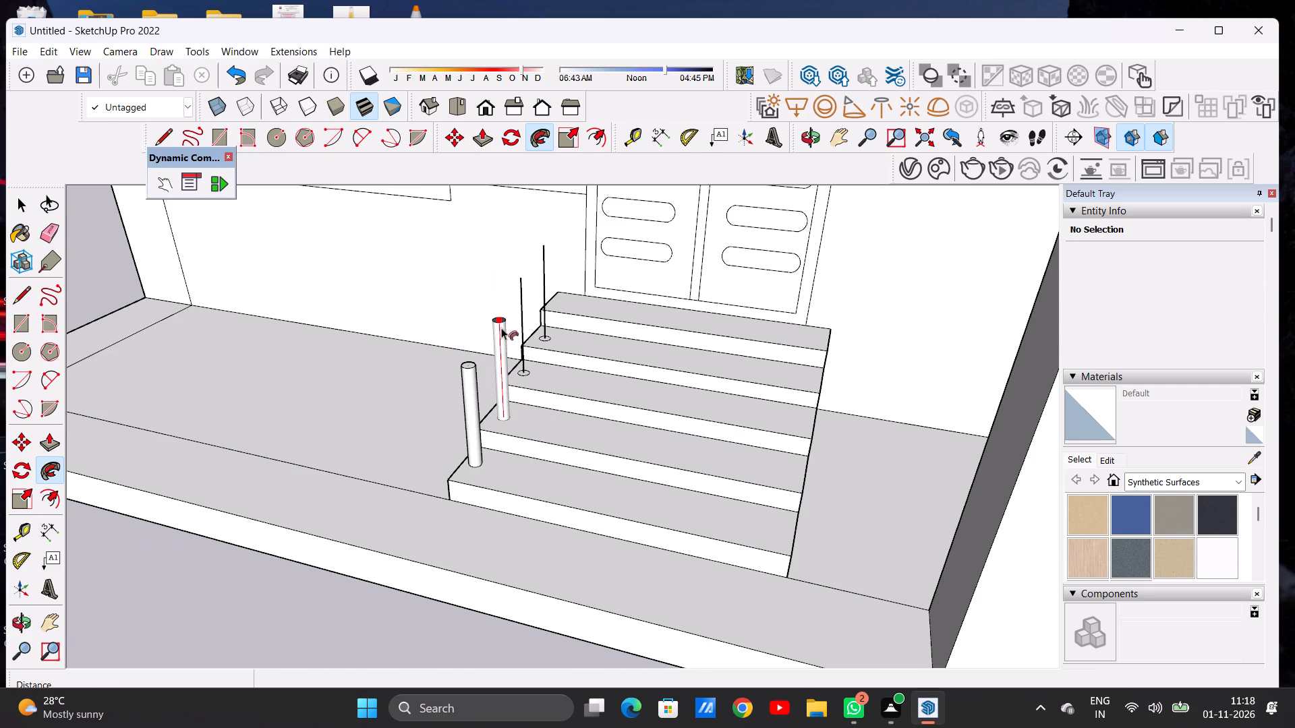
scroll(499, 324, up, 13)
scroll(493, 324, down, 1)
click(518, 295)
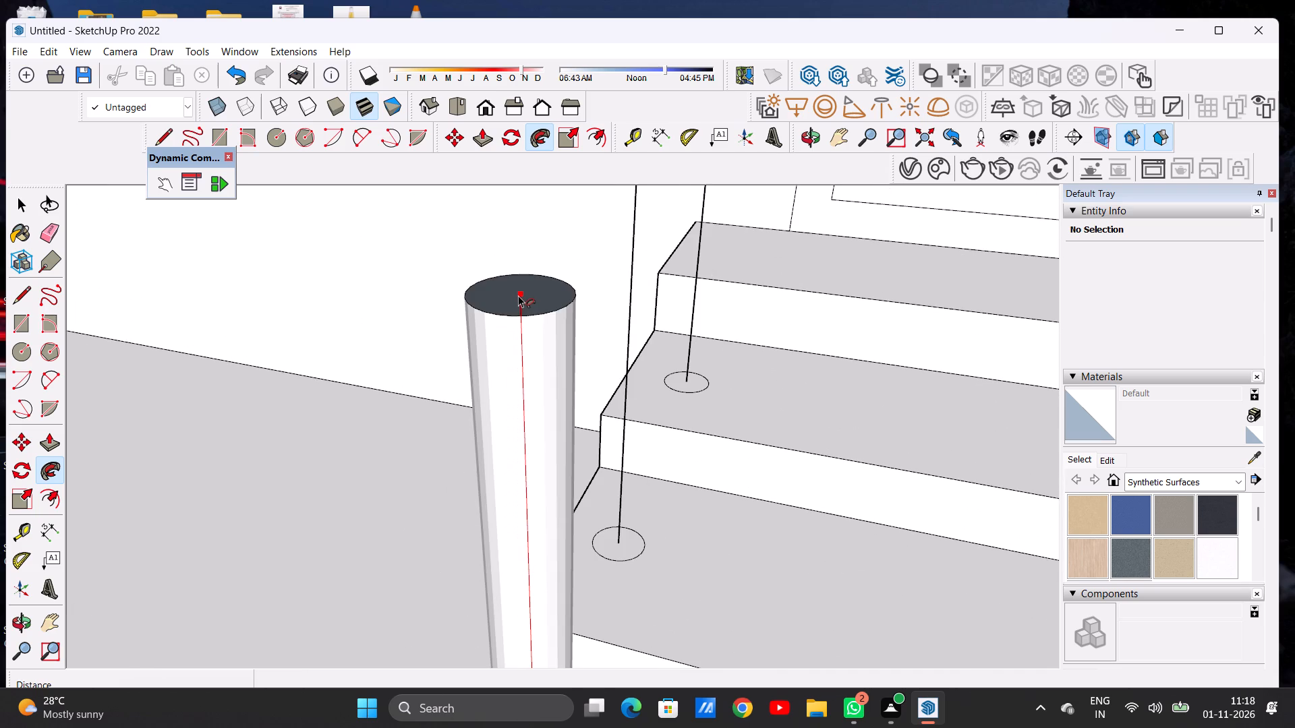
Extrude the circle on the third step up to the top of its vertical line with Follow Me.
scroll(531, 411, down, 16)
middle_drag(513, 503, 625, 394)
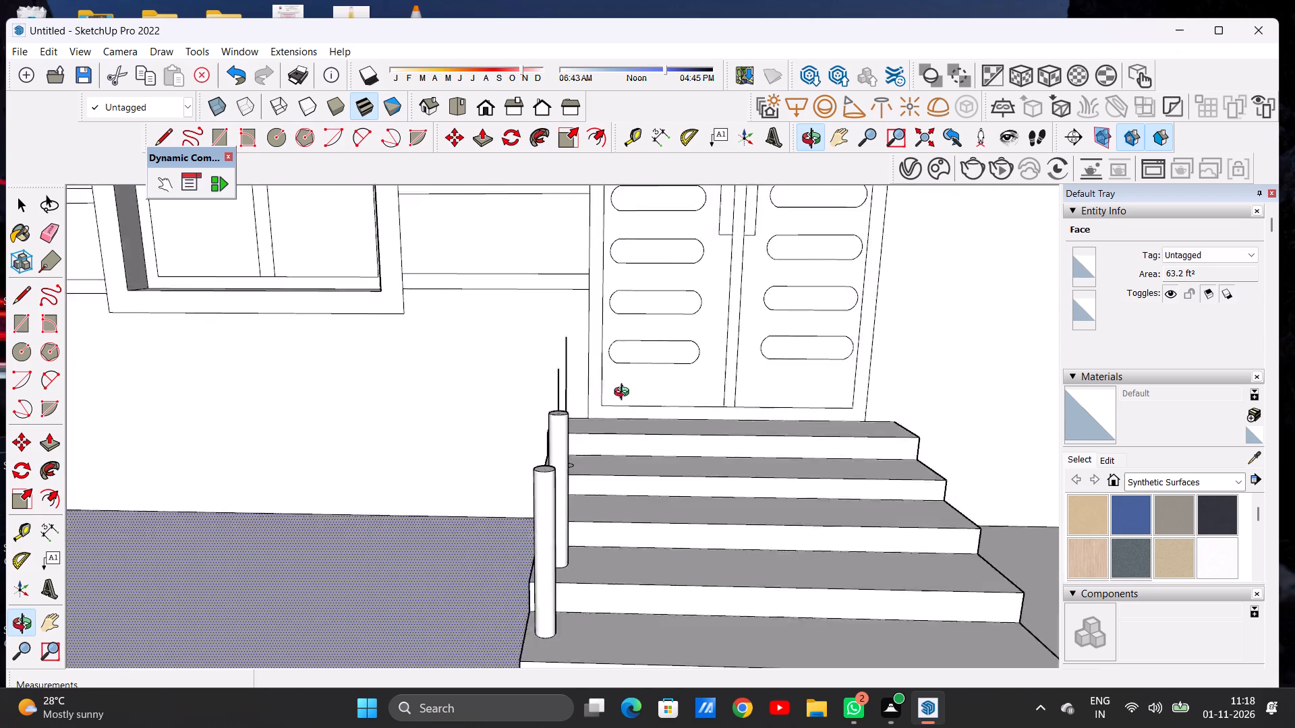
middle_drag(625, 394, 482, 527)
scroll(558, 510, up, 10)
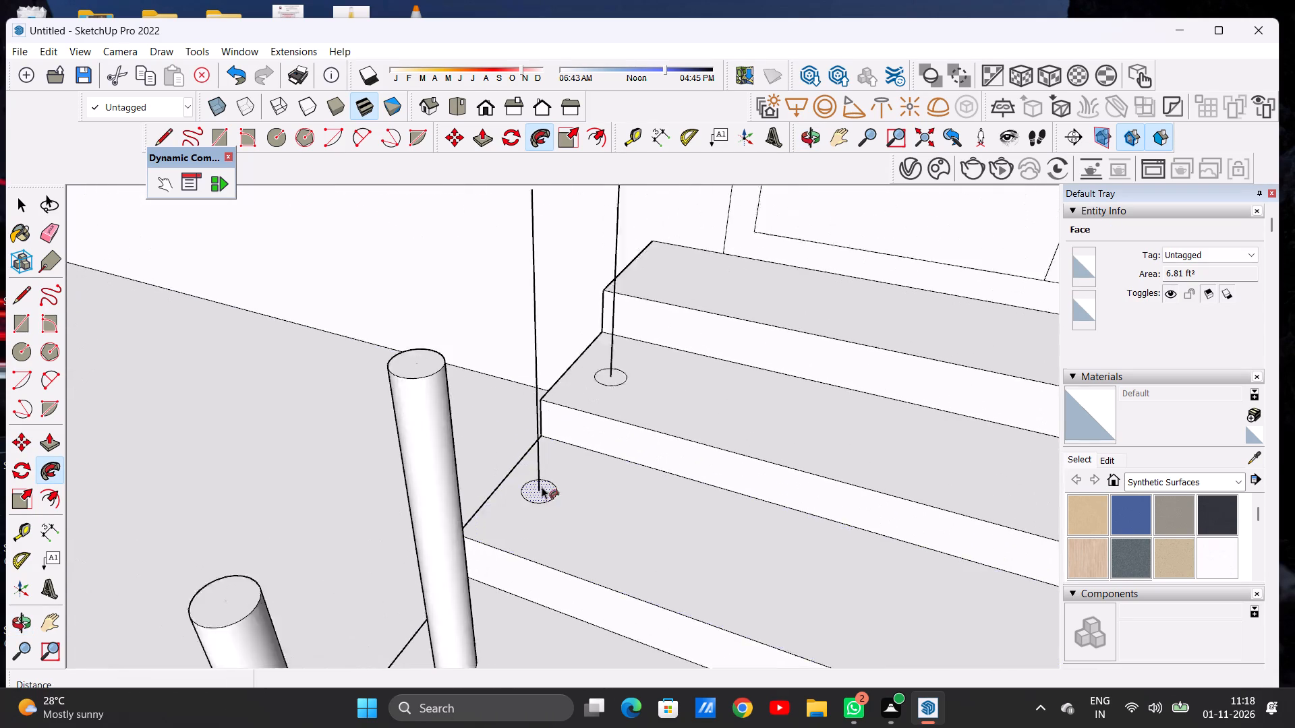
scroll(542, 487, up, 3)
scroll(542, 492, down, 1)
scroll(544, 496, up, 5)
click(544, 496)
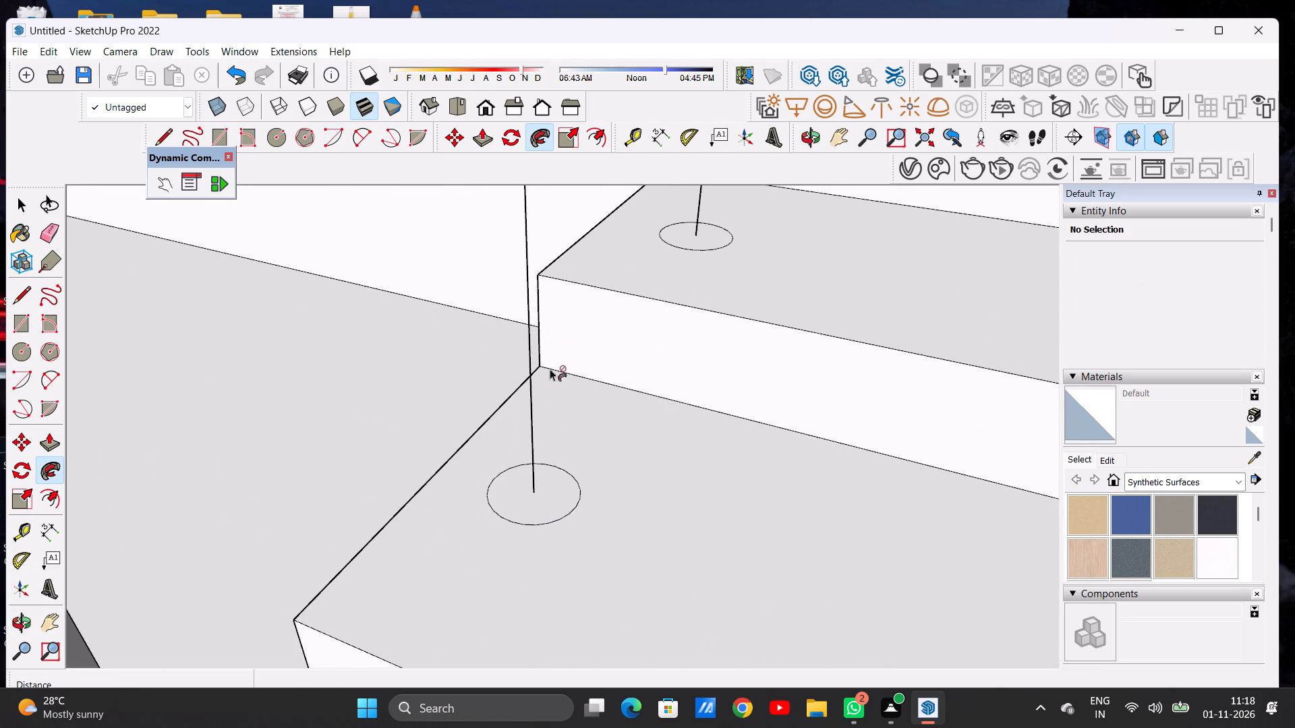
scroll(550, 404, down, 6)
scroll(548, 409, up, 1)
scroll(545, 427, down, 2)
scroll(538, 365, down, 17)
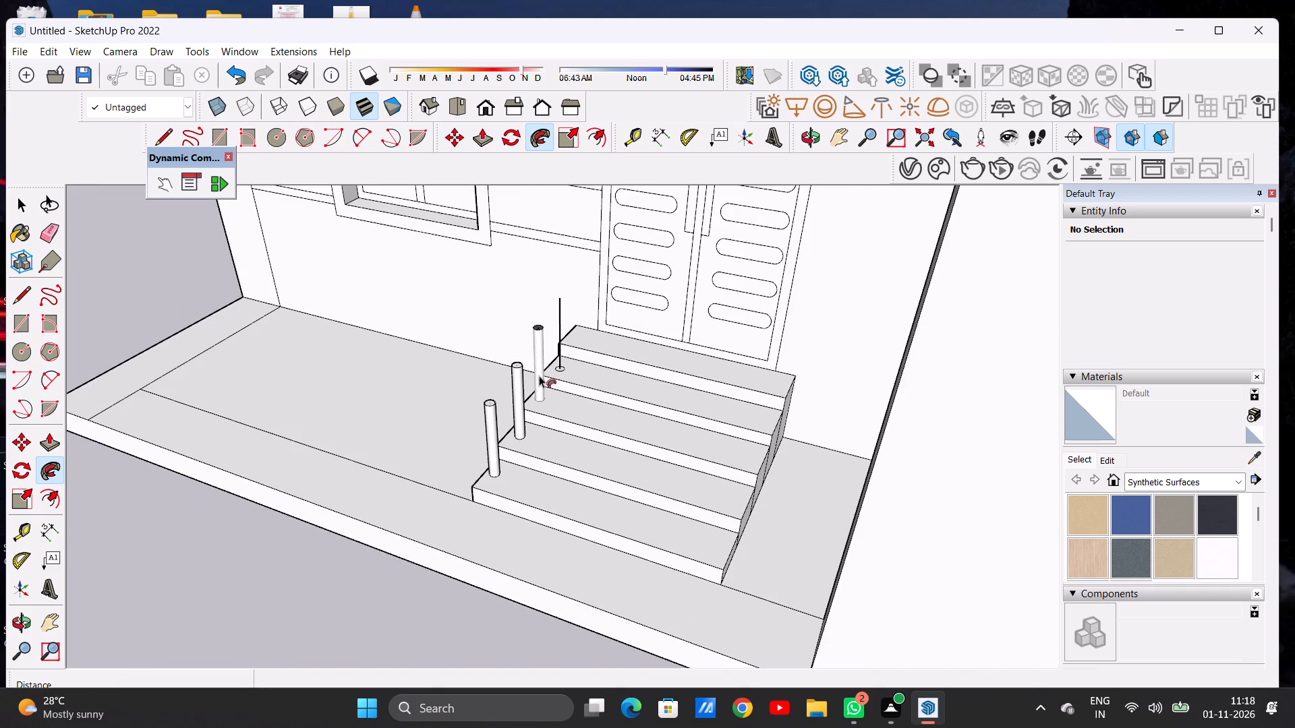
scroll(540, 322, up, 12)
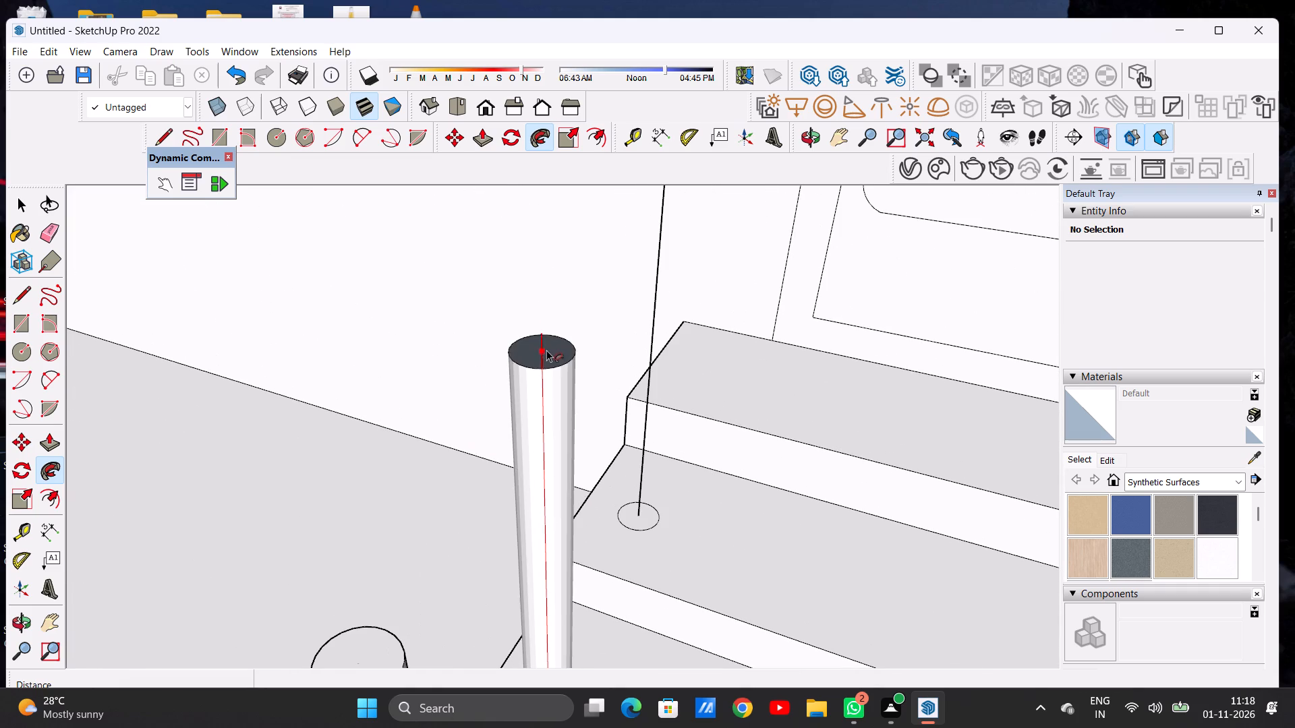
click(539, 337)
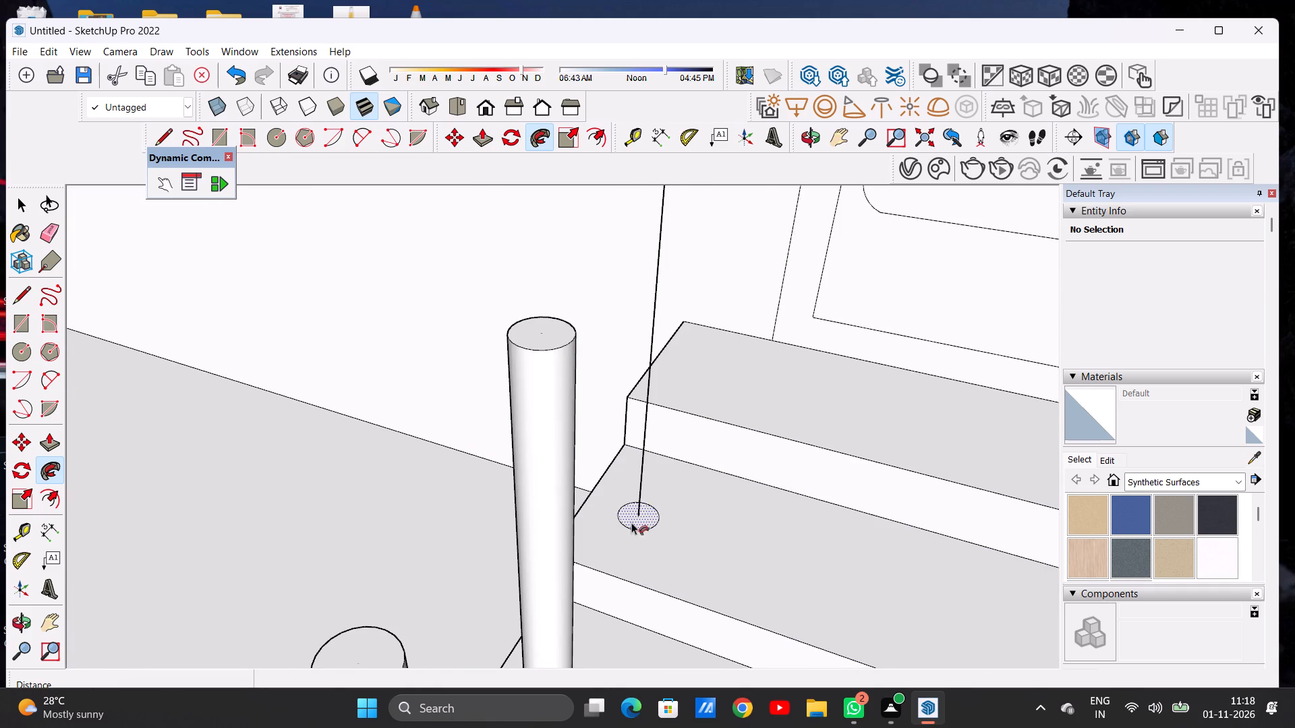
Extrude the circle on the fourth step to the top of its vertical line with Follow Me and leave the command.
scroll(632, 522, up, 3)
scroll(633, 521, down, 1)
scroll(633, 521, up, 3)
click(633, 521)
scroll(645, 375, down, 7)
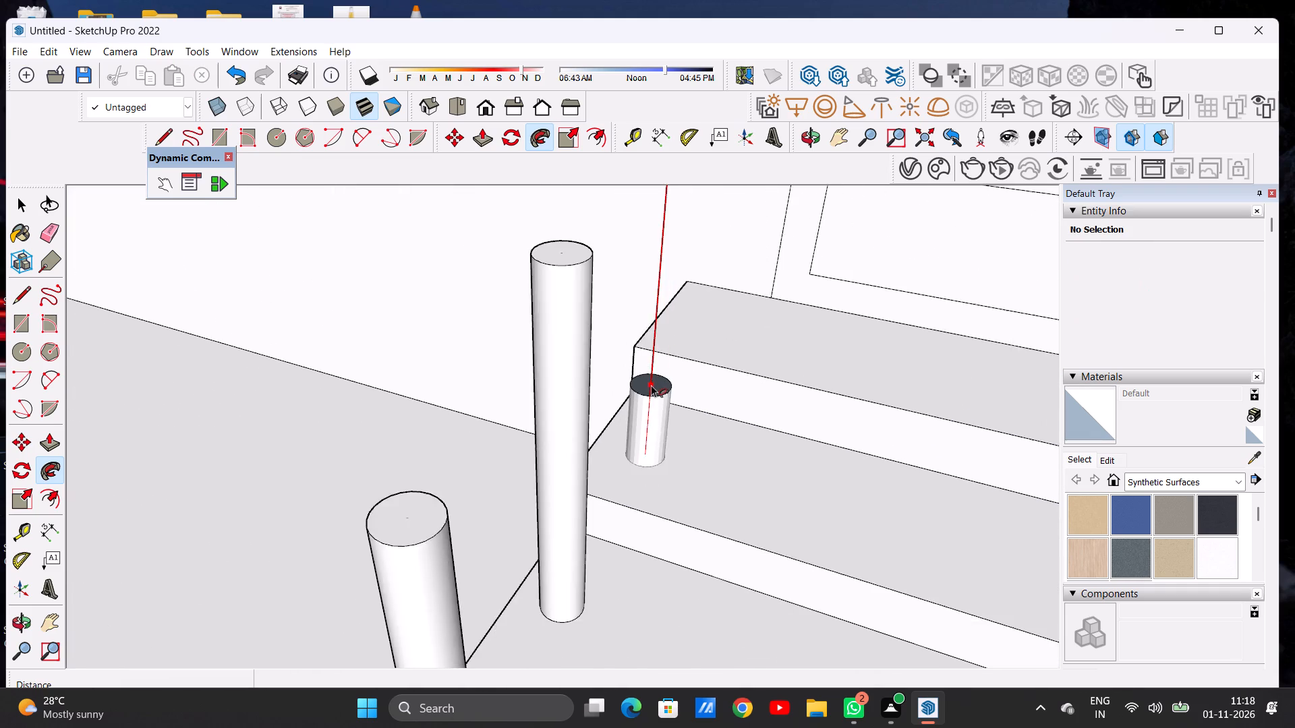
scroll(651, 399, down, 12)
scroll(654, 332, up, 2)
scroll(654, 332, down, 1)
scroll(654, 332, up, 11)
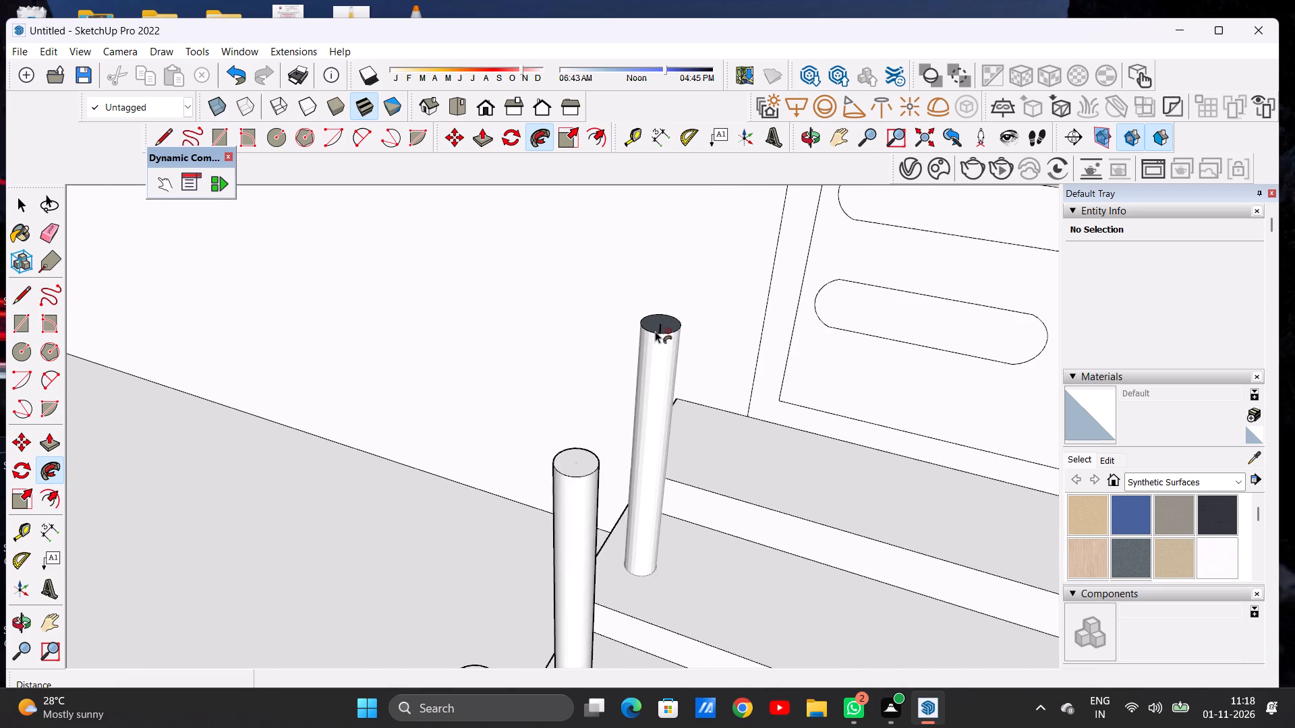
click(660, 324)
key(space)
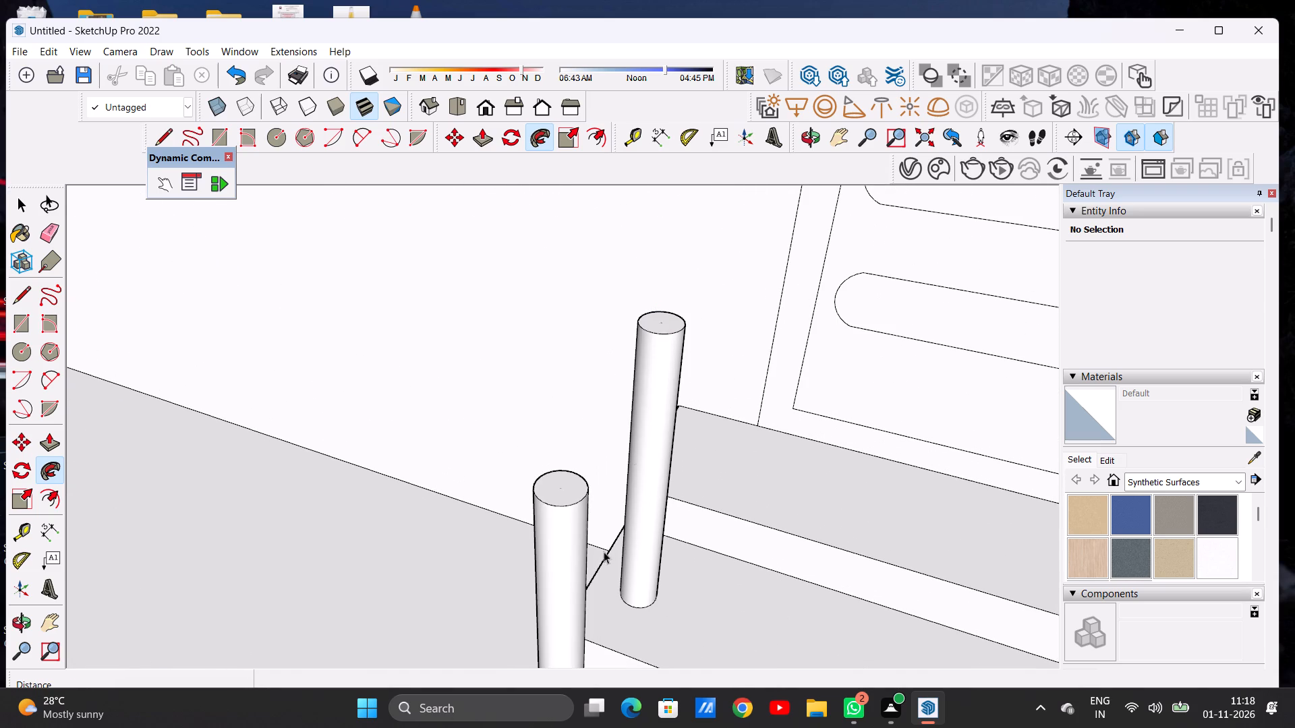
Examine the four round railing posts along the side of the entrance steps from the front, side and above.
scroll(603, 557, down, 10)
scroll(603, 549, up, 1)
scroll(611, 521, down, 15)
middle_drag(585, 590, 693, 479)
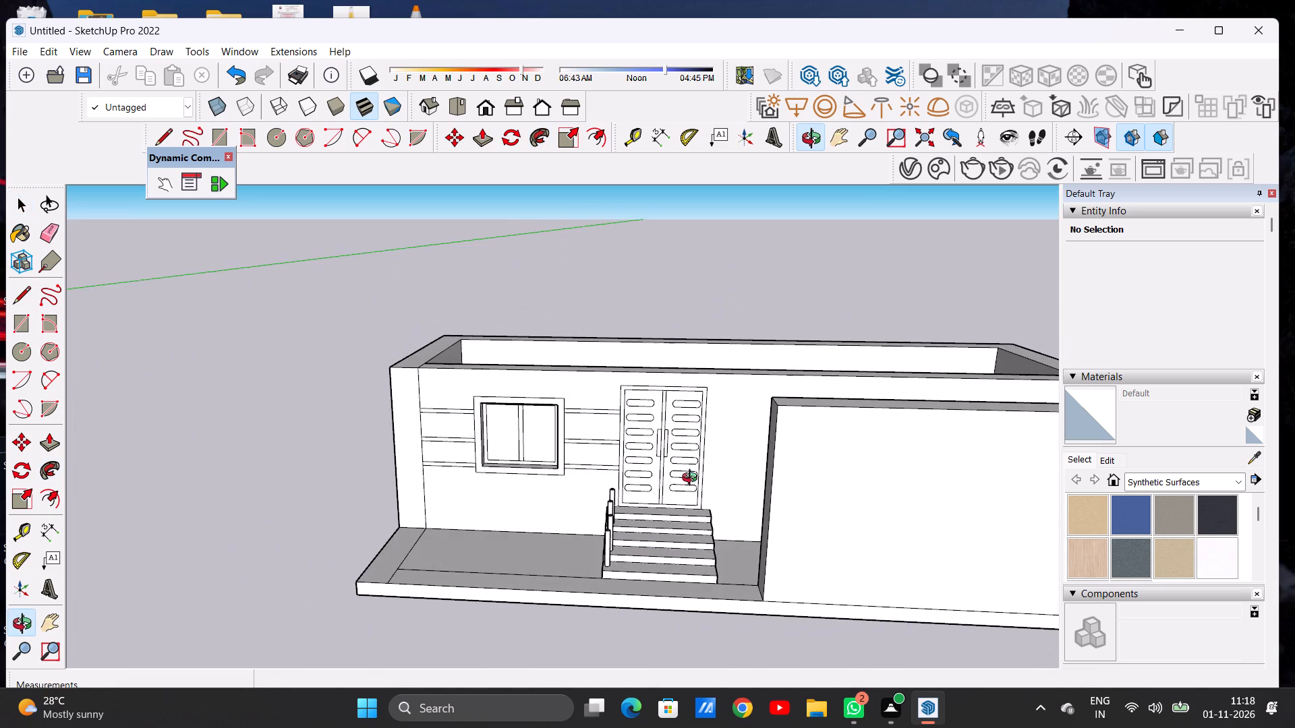
middle_drag(693, 479, 691, 483)
scroll(697, 542, up, 7)
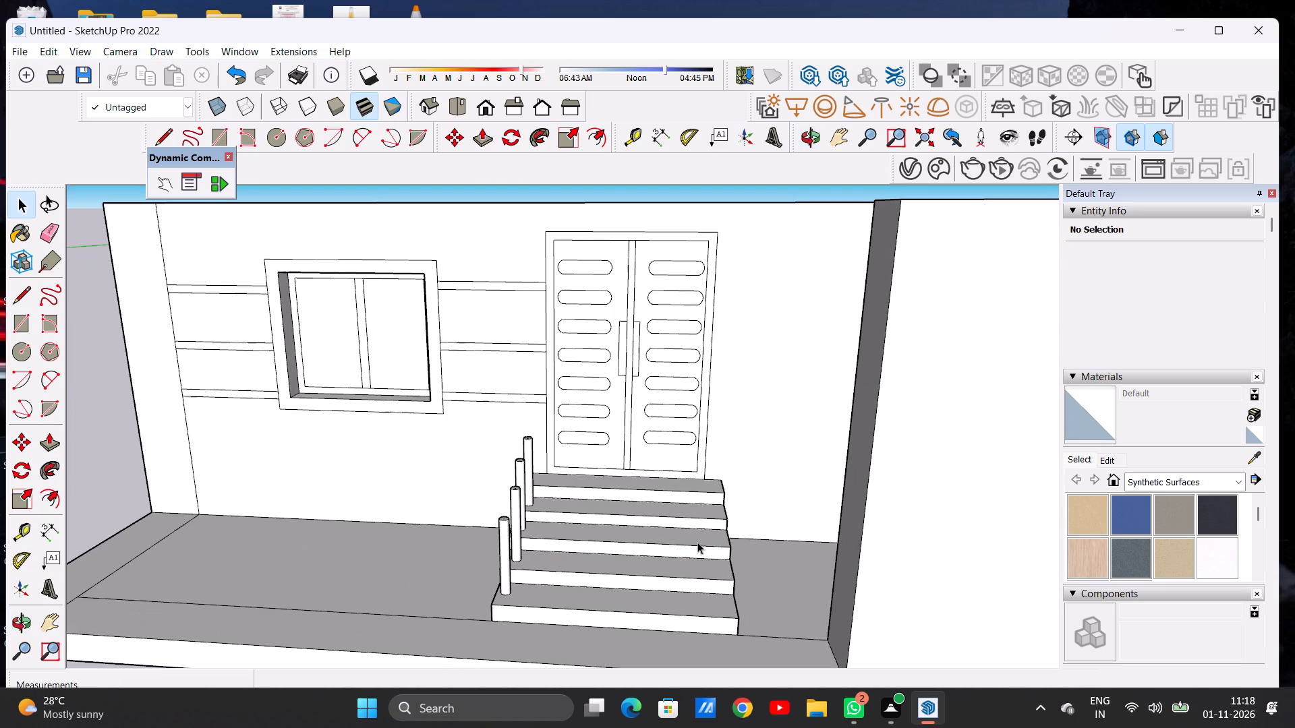
scroll(681, 522, down, 2)
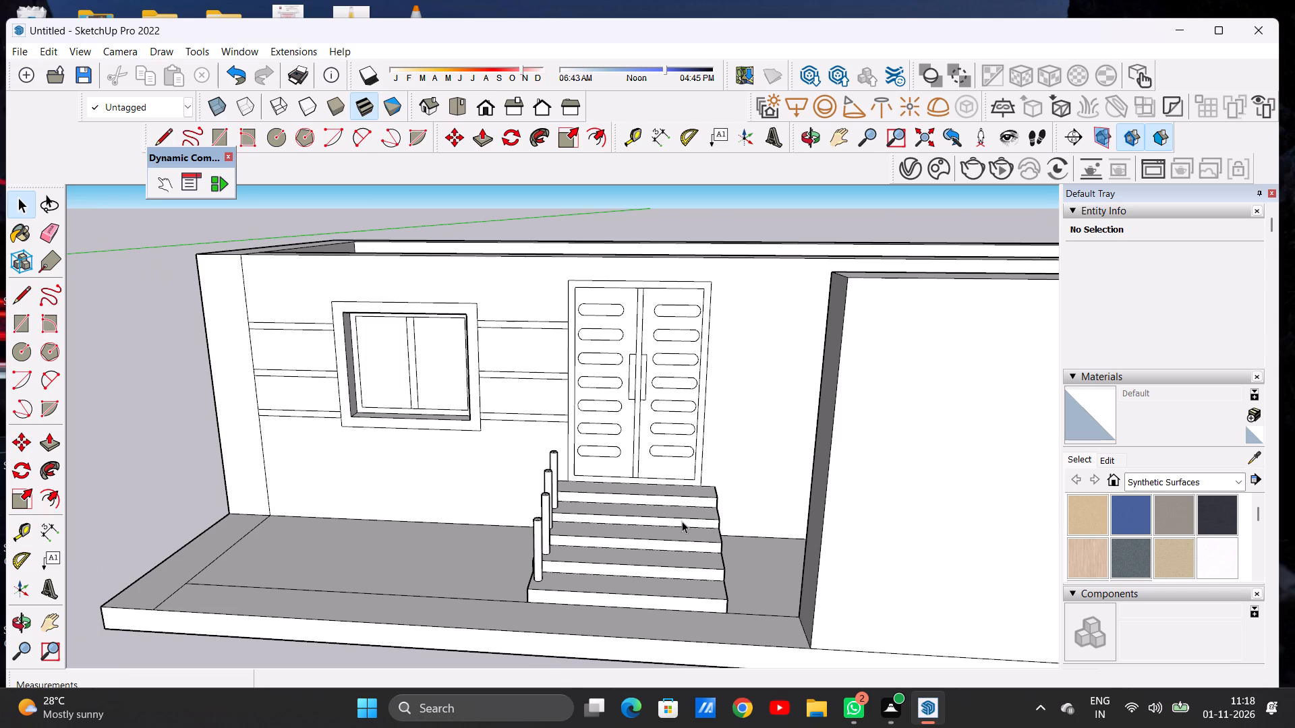
scroll(682, 521, down, 3)
middle_drag(700, 555, 700, 557)
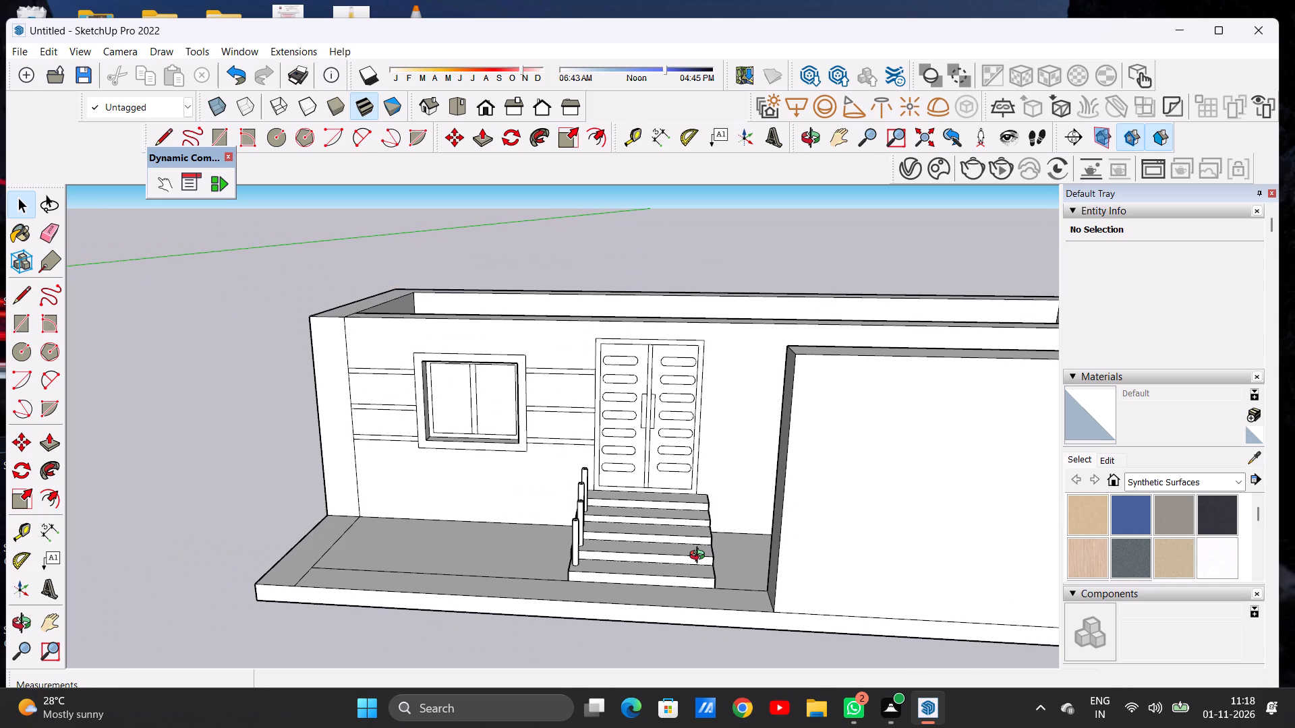
middle_drag(700, 557, 695, 583)
middle_drag(695, 595, 696, 603)
scroll(594, 482, up, 7)
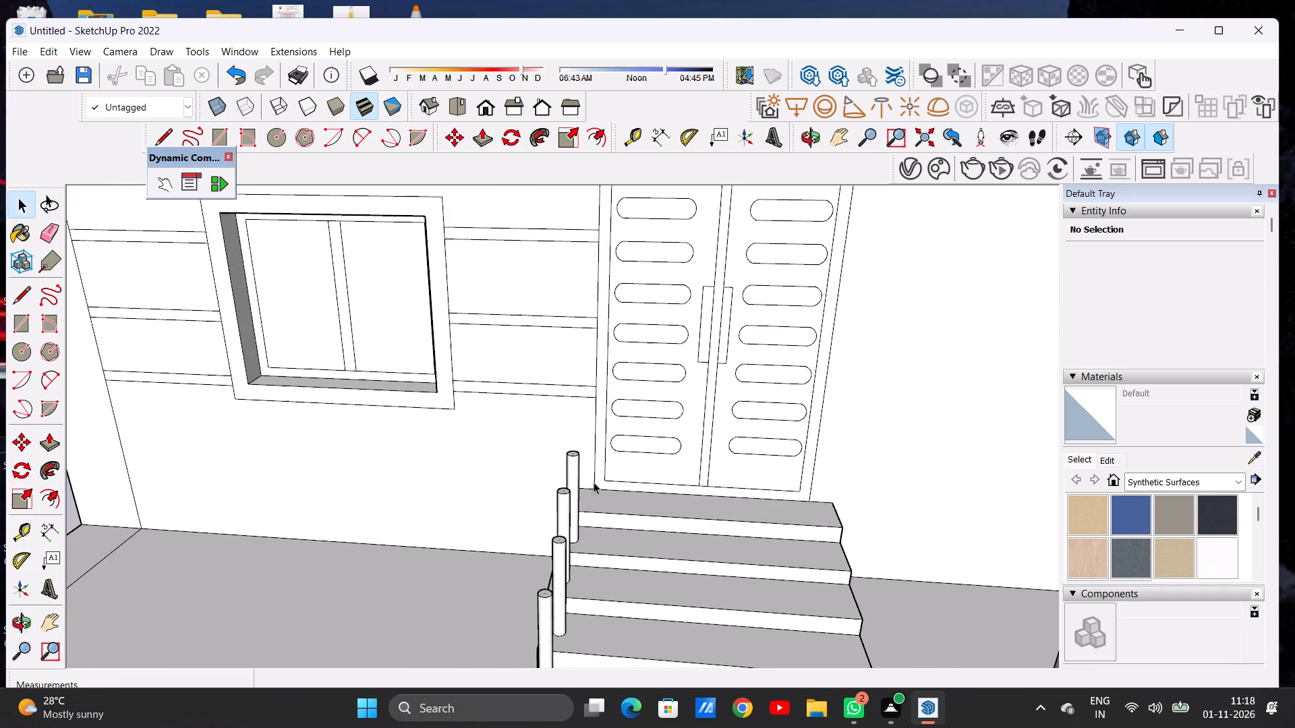
middle_drag(618, 532, 633, 440)
middle_drag(635, 421, 639, 387)
middle_drag(639, 379, 637, 370)
middle_drag(627, 536, 730, 546)
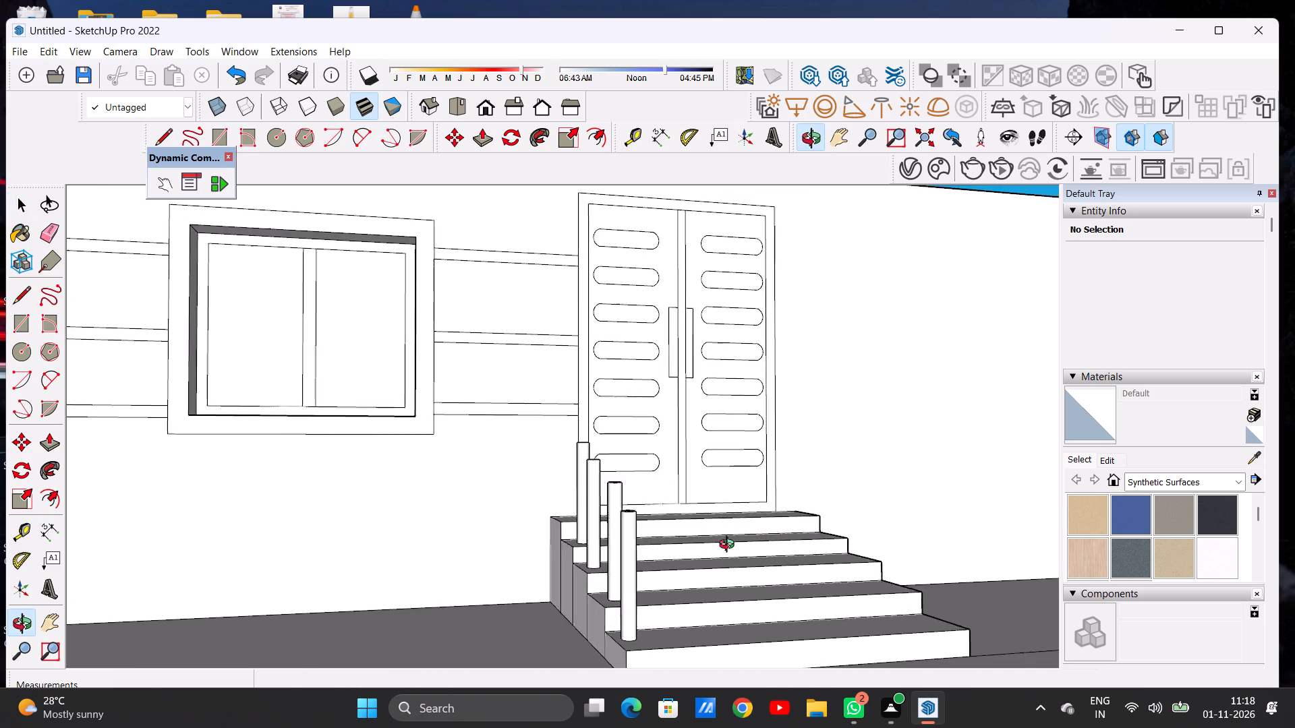
middle_drag(730, 546, 819, 549)
middle_drag(649, 557, 402, 627)
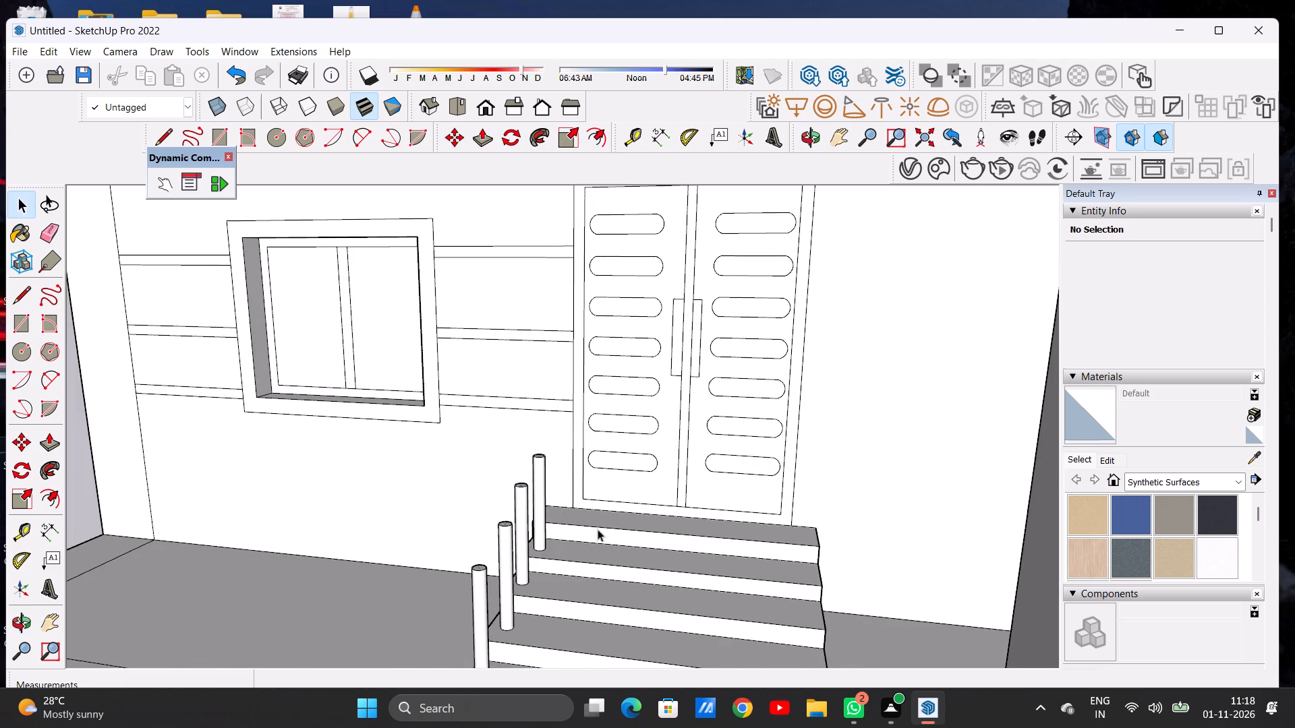
scroll(604, 528, down, 2)
scroll(604, 528, up, 1)
scroll(604, 528, down, 6)
middle_drag(566, 535, 566, 629)
scroll(520, 580, up, 7)
scroll(571, 563, up, 6)
scroll(571, 563, down, 1)
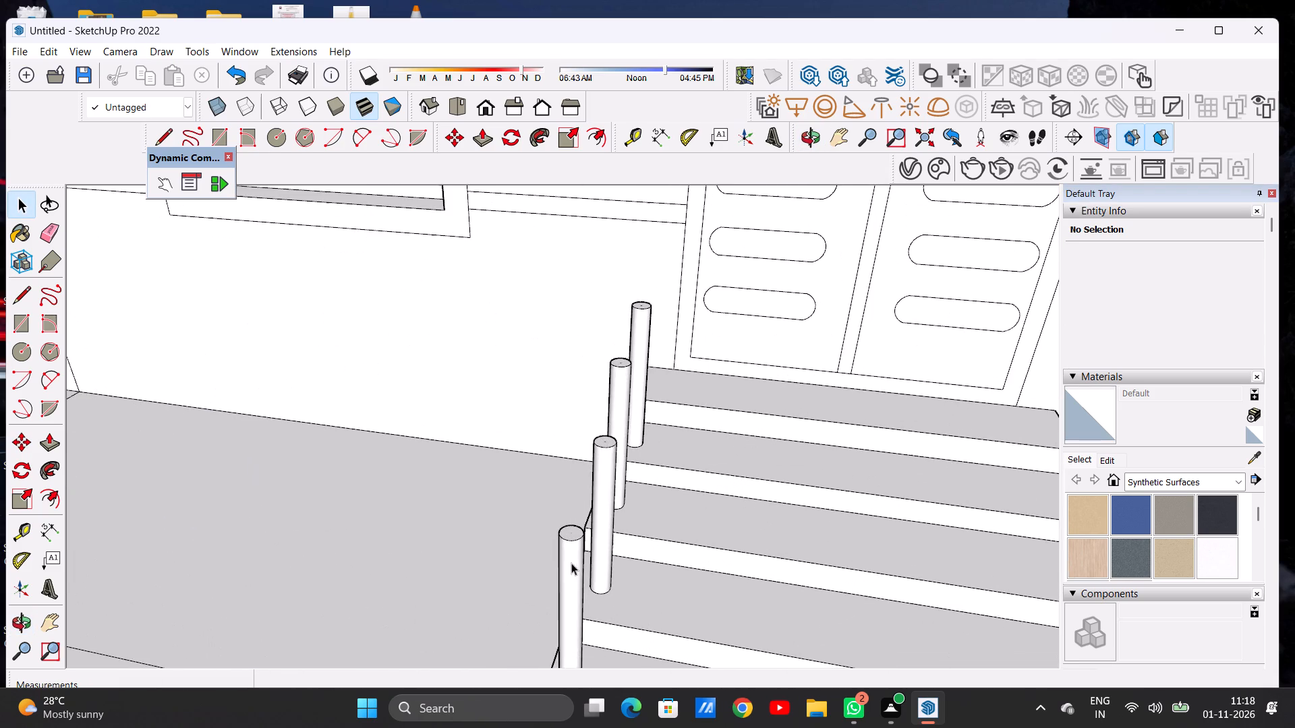
middle_drag(562, 532, 596, 595)
scroll(591, 481, down, 6)
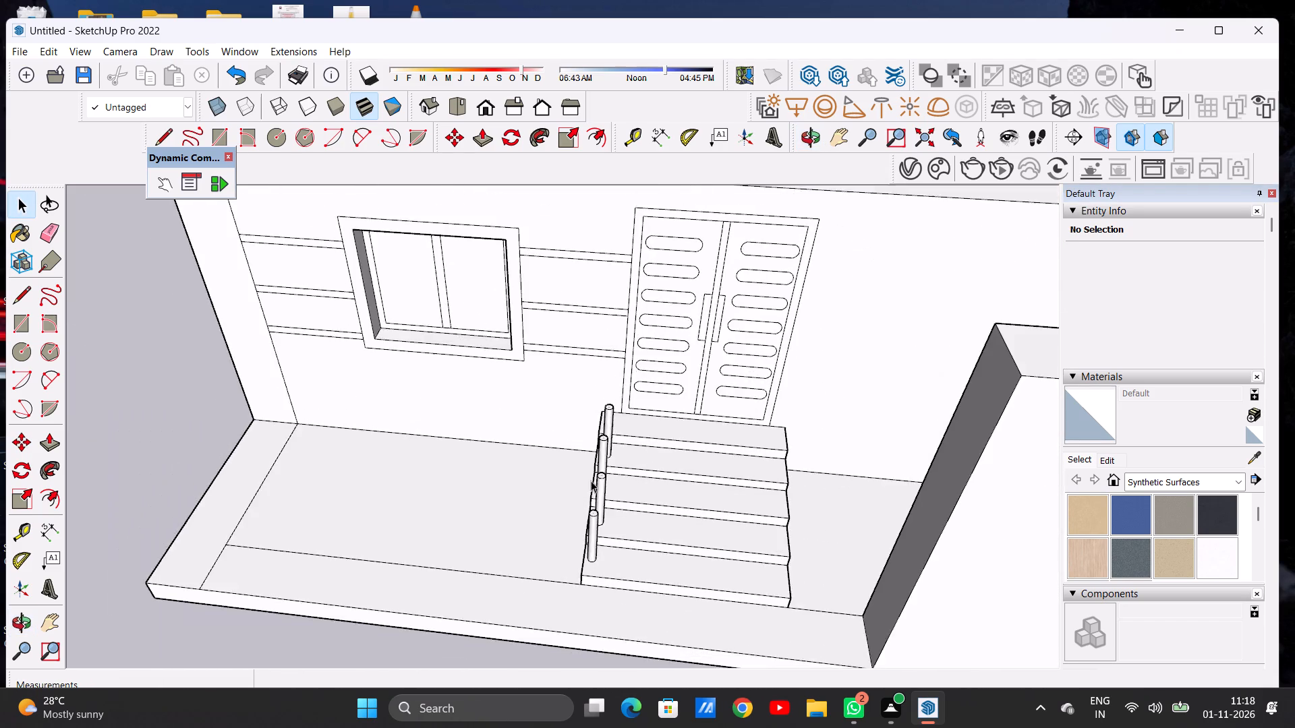
scroll(591, 481, down, 8)
middle_drag(620, 487, 645, 571)
scroll(658, 478, up, 6)
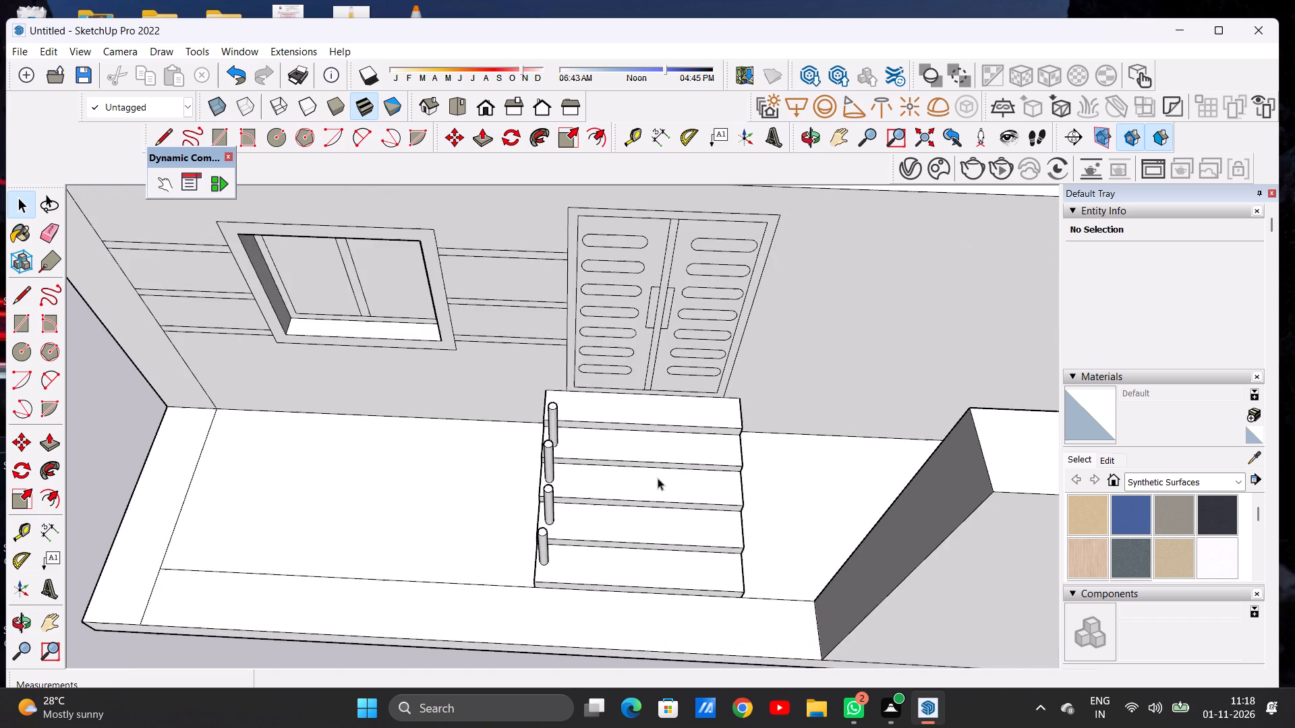
scroll(581, 490, up, 5)
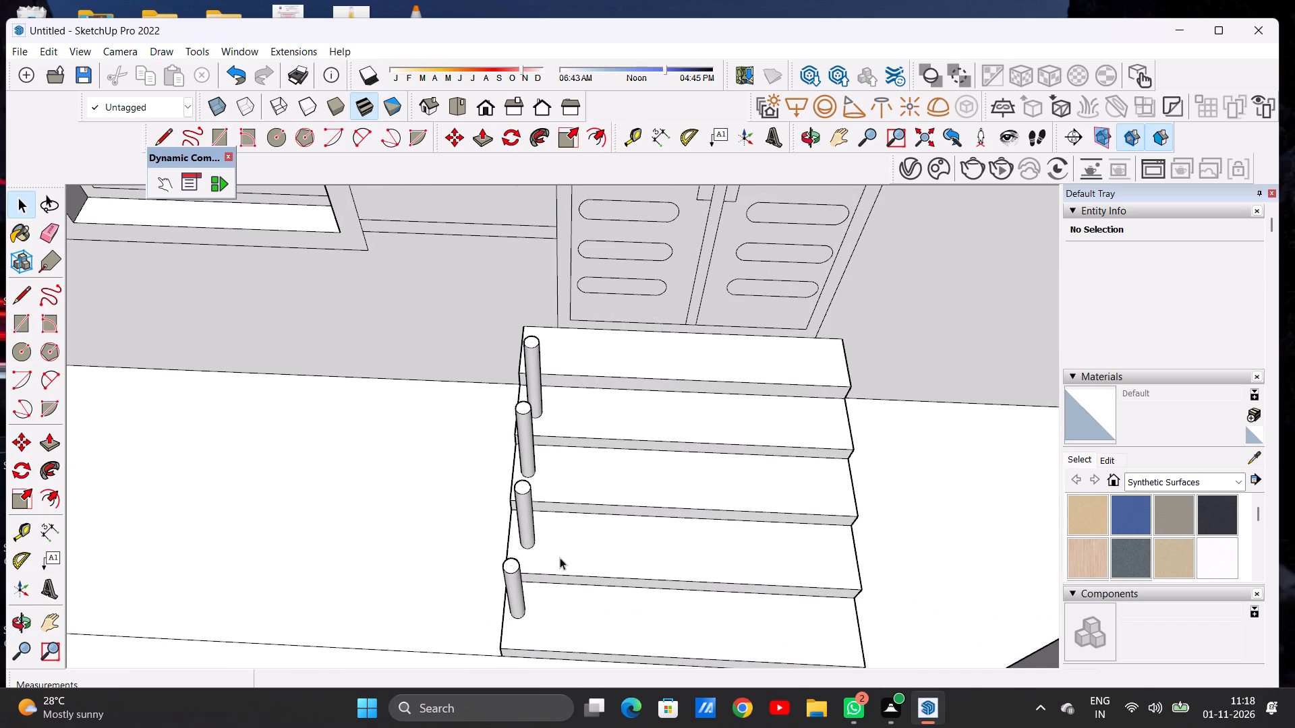
middle_drag(560, 557, 569, 402)
middle_drag(543, 566, 500, 419)
middle_drag(504, 437, 509, 466)
middle_drag(510, 477, 514, 615)
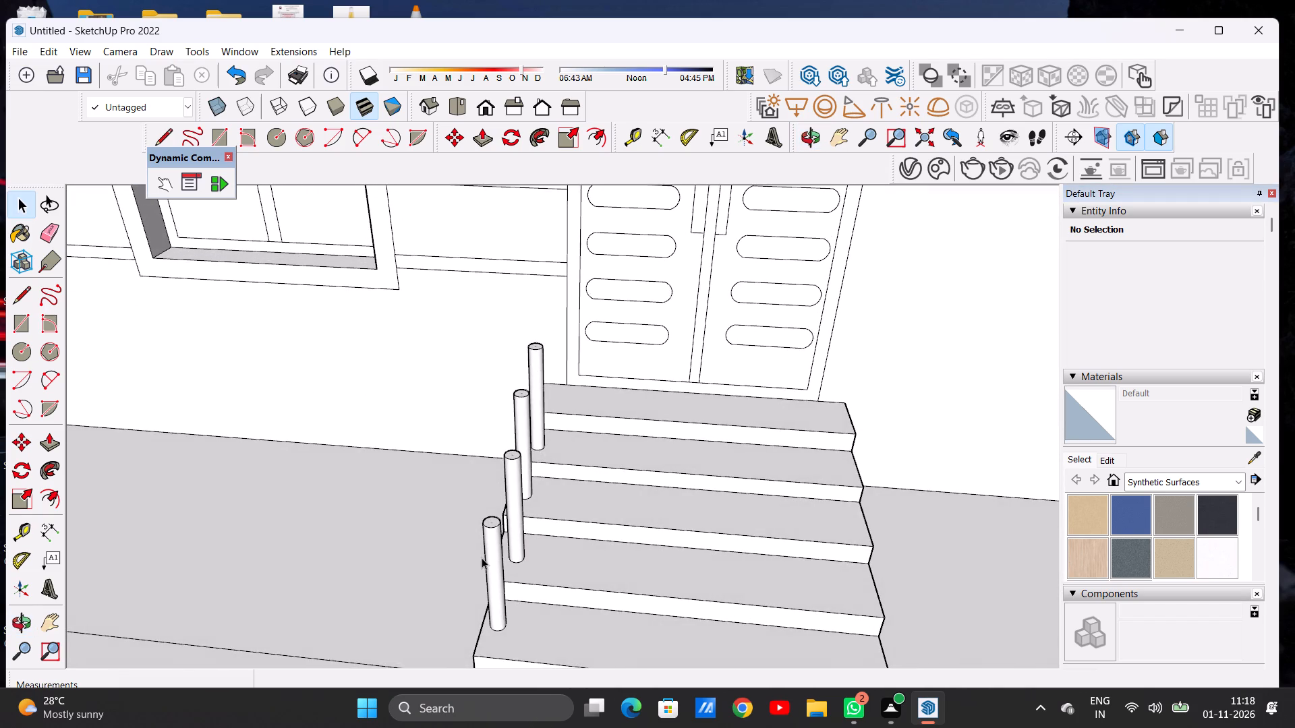
scroll(496, 546, up, 1)
scroll(497, 545, down, 1)
scroll(497, 545, up, 3)
middle_drag(489, 521, 499, 611)
scroll(573, 446, down, 10)
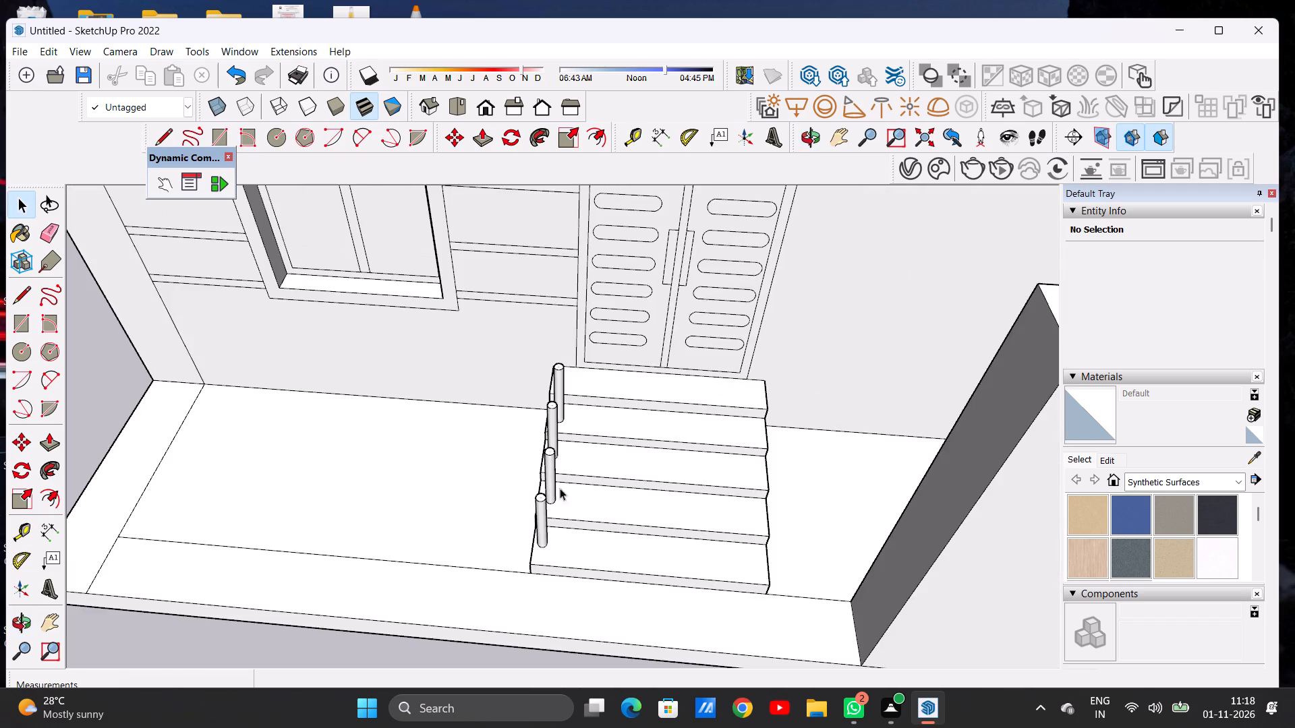
Extend the top face of the round post on the lowest step upward by 1" with Push/Pull.
middle_drag(547, 504, 547, 562)
scroll(544, 501, up, 2)
scroll(544, 501, down, 1)
scroll(544, 501, up, 18)
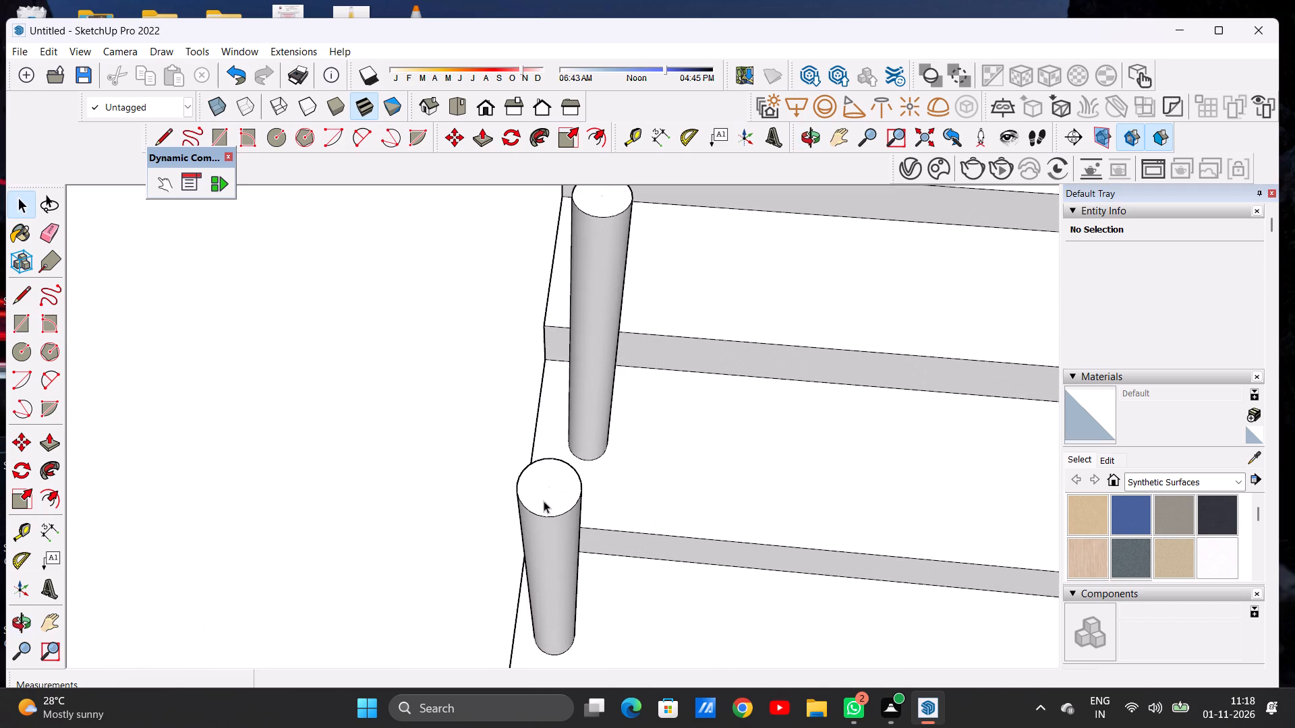
scroll(540, 504, up, 4)
key(p)
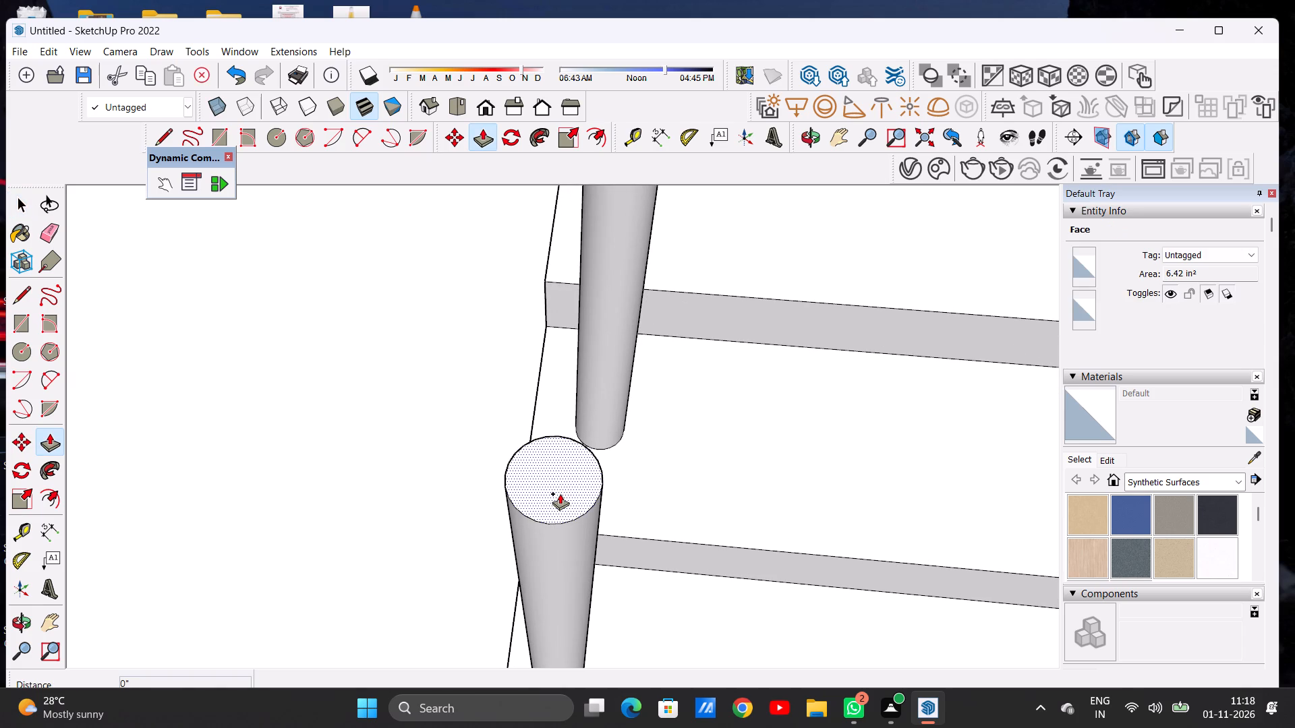
click(560, 493)
middle_drag(569, 485, 575, 379)
middle_drag(571, 508, 565, 419)
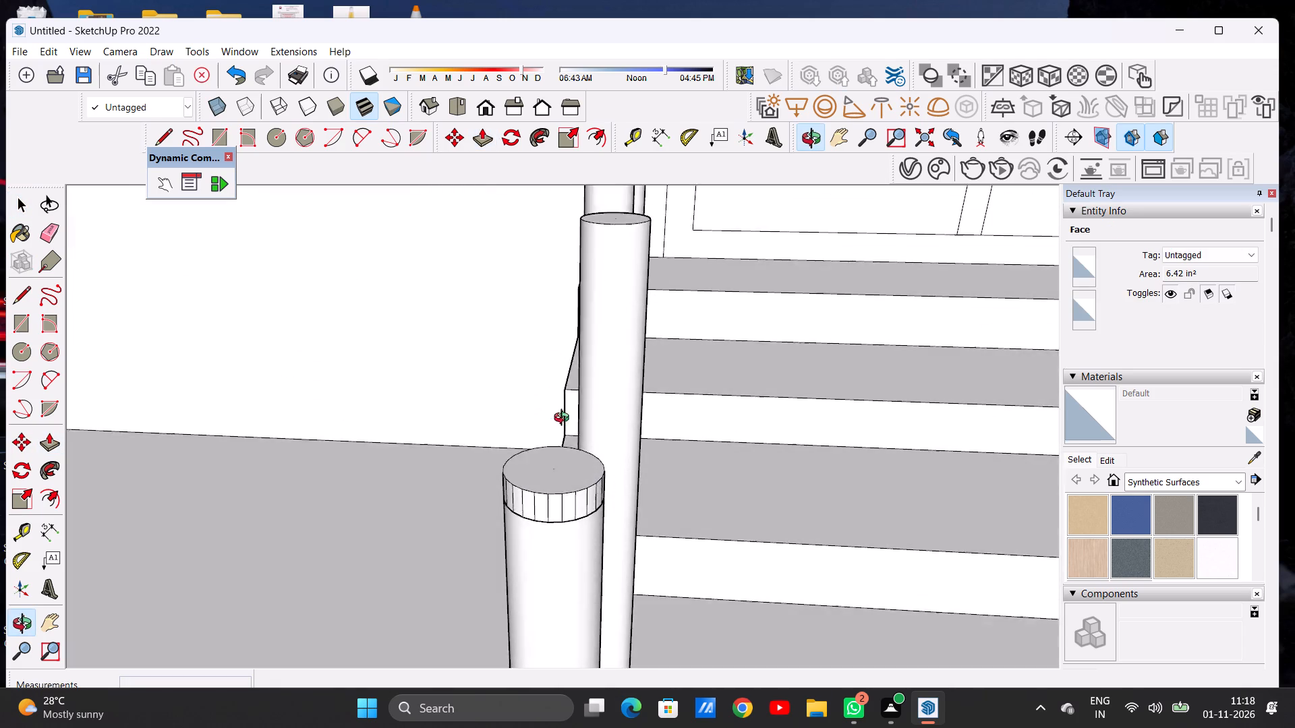
middle_drag(565, 419, 563, 405)
scroll(566, 435, up, 1)
scroll(566, 435, down, 1)
scroll(566, 435, up, 1)
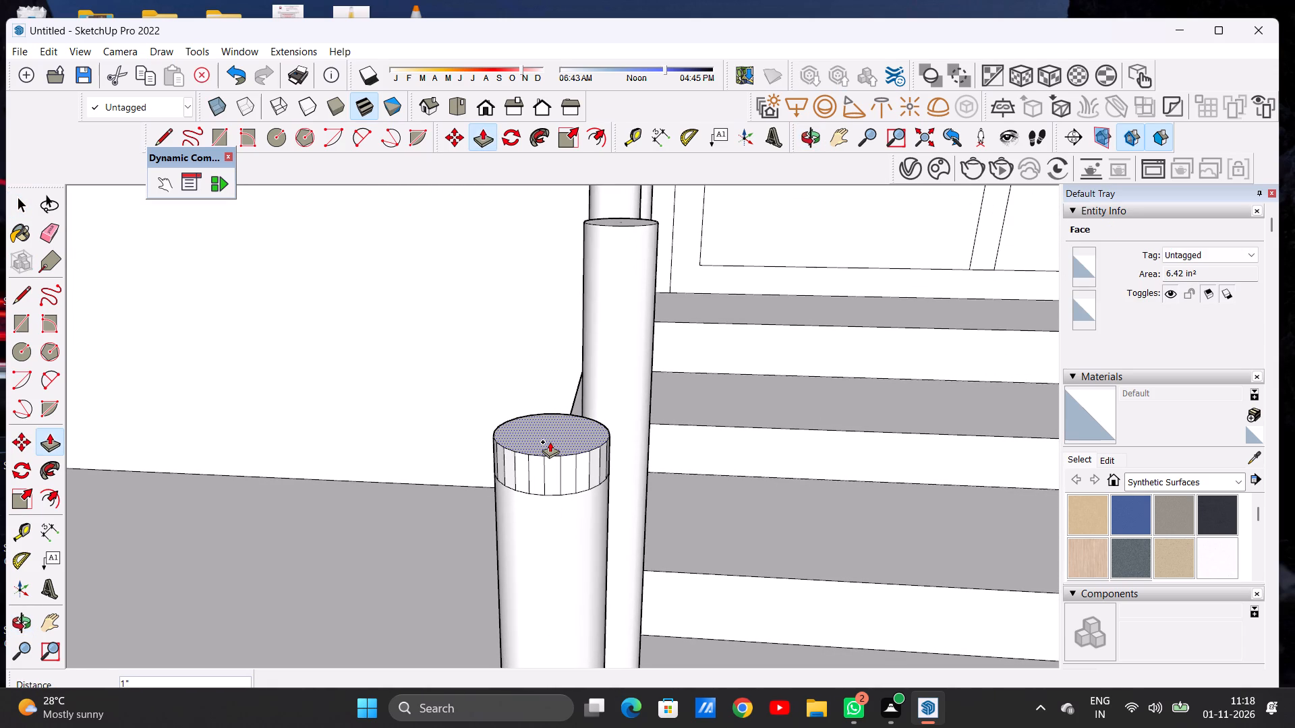
click(550, 442)
scroll(567, 508, down, 14)
middle_drag(580, 508, 577, 469)
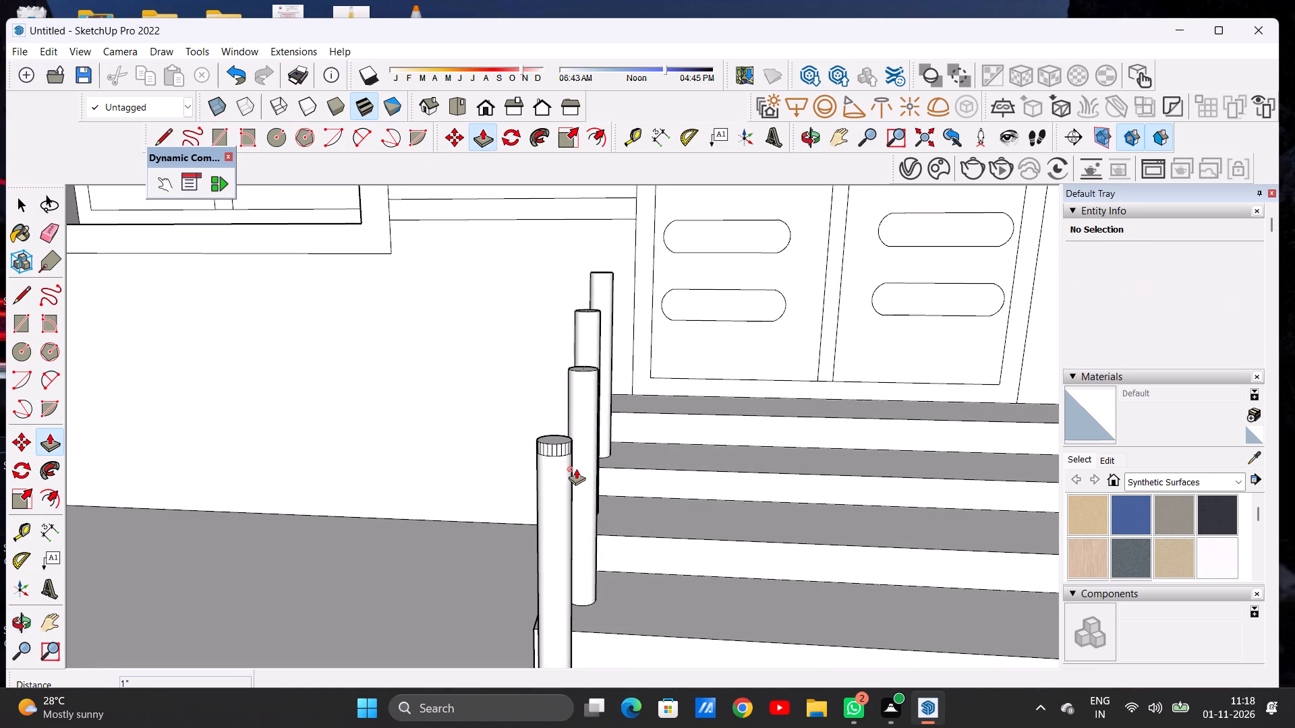
key(space)
Examine the four railing posts and their tops from the front, the side and close up.
middle_drag(581, 496, 467, 495)
scroll(559, 479, down, 2)
scroll(563, 479, up, 1)
scroll(565, 479, down, 5)
scroll(581, 467, up, 1)
scroll(581, 467, down, 1)
scroll(492, 457, up, 12)
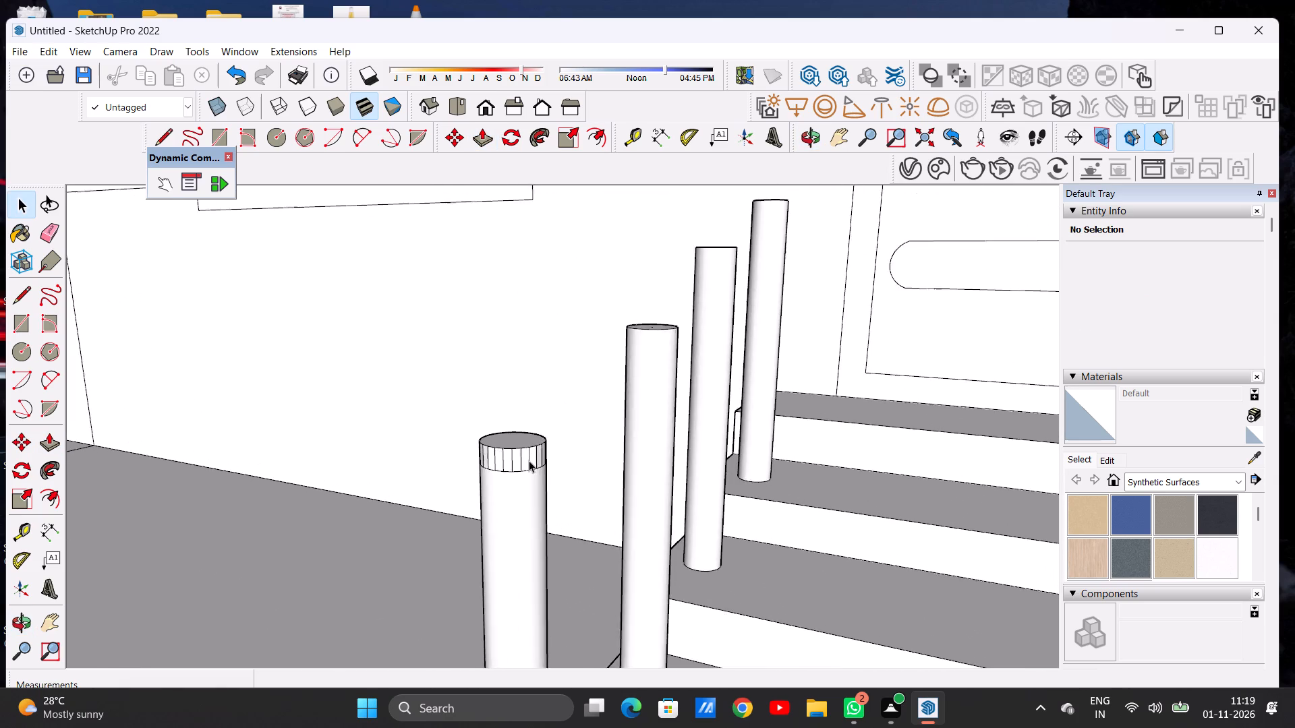
scroll(529, 460, up, 6)
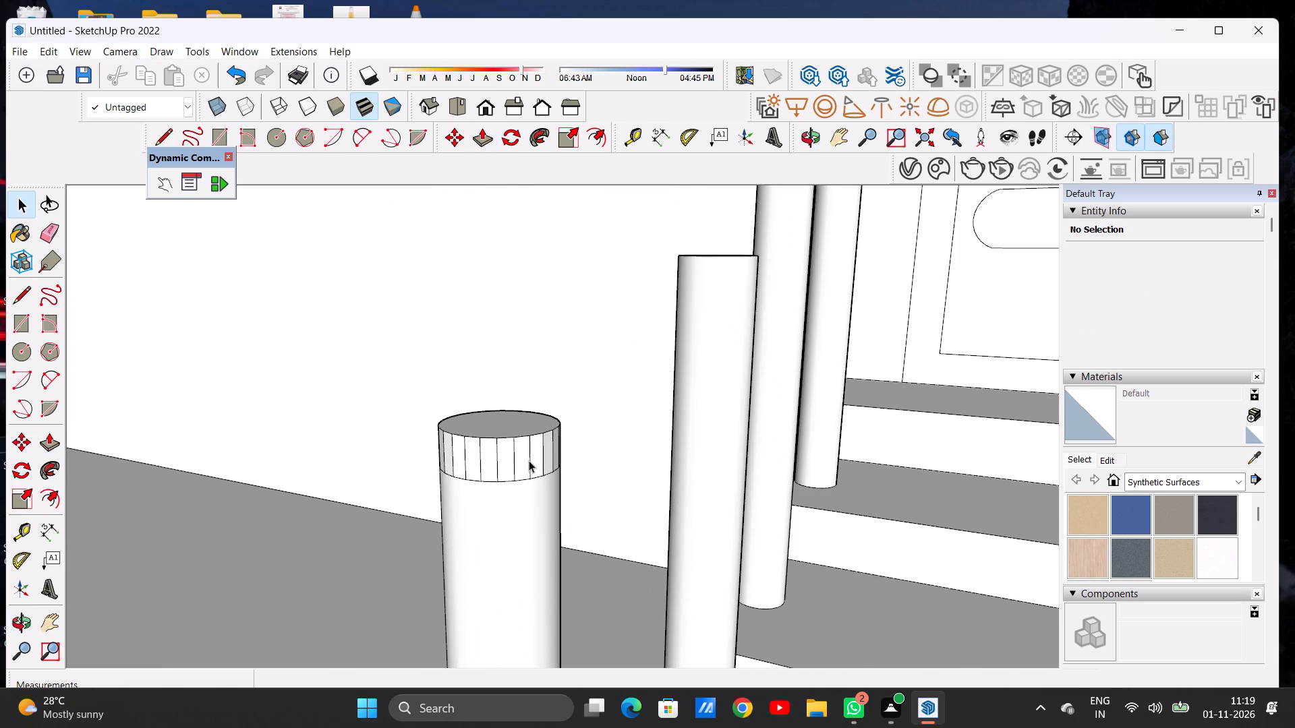
scroll(529, 460, down, 11)
scroll(605, 492, up, 1)
scroll(605, 492, down, 7)
scroll(586, 501, up, 1)
scroll(586, 501, down, 1)
middle_drag(584, 503, 658, 518)
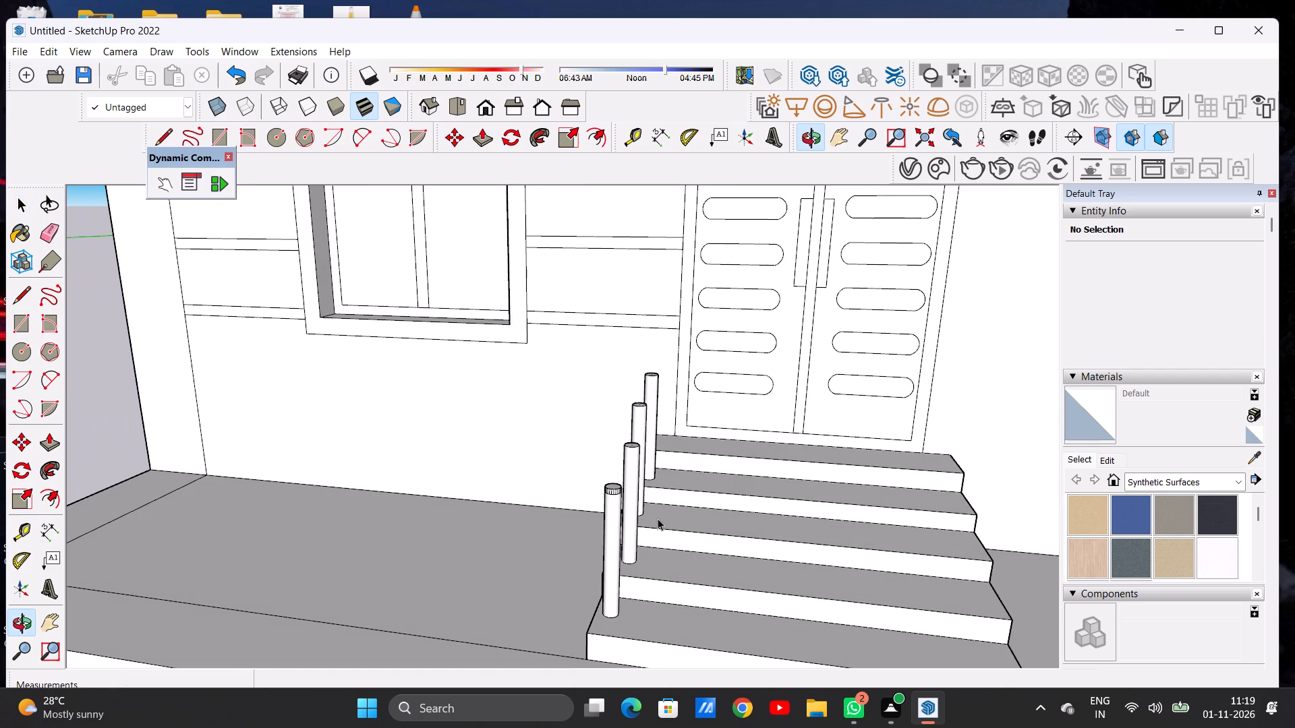
middle_drag(701, 504, 381, 503)
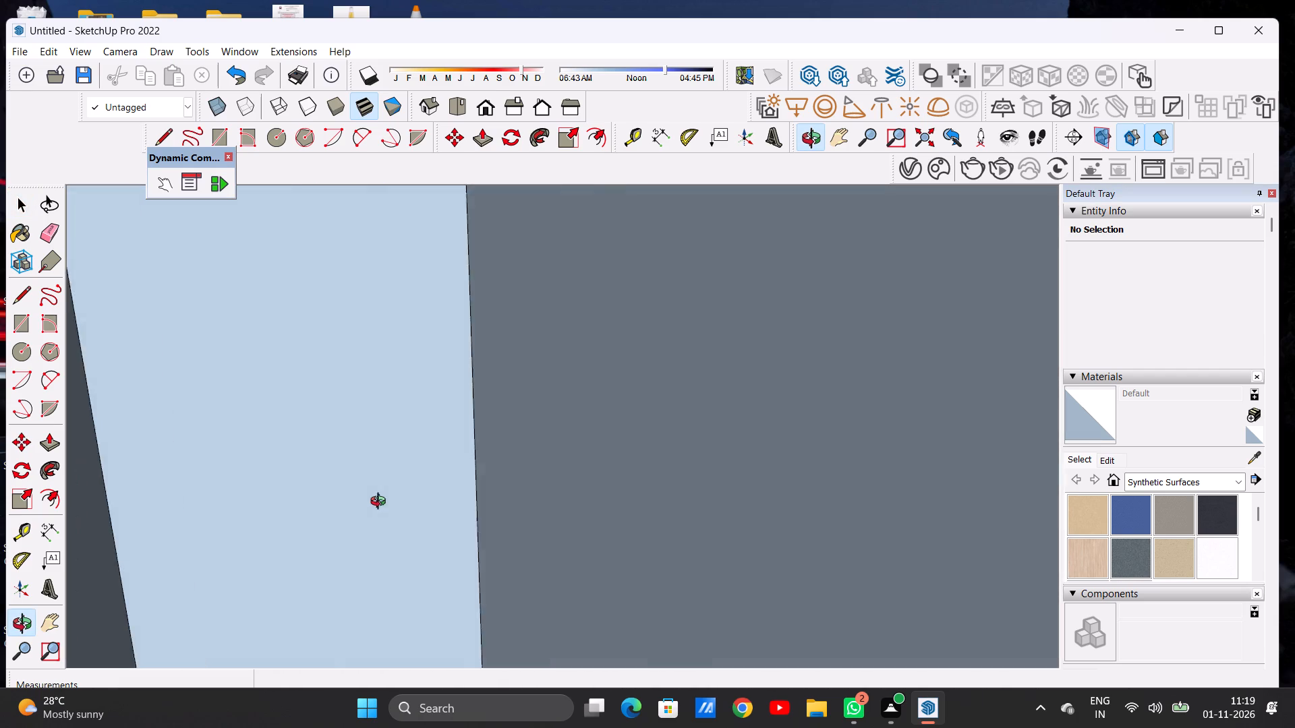
middle_drag(381, 503, 493, 505)
scroll(560, 473, up, 4)
middle_drag(710, 442, 807, 439)
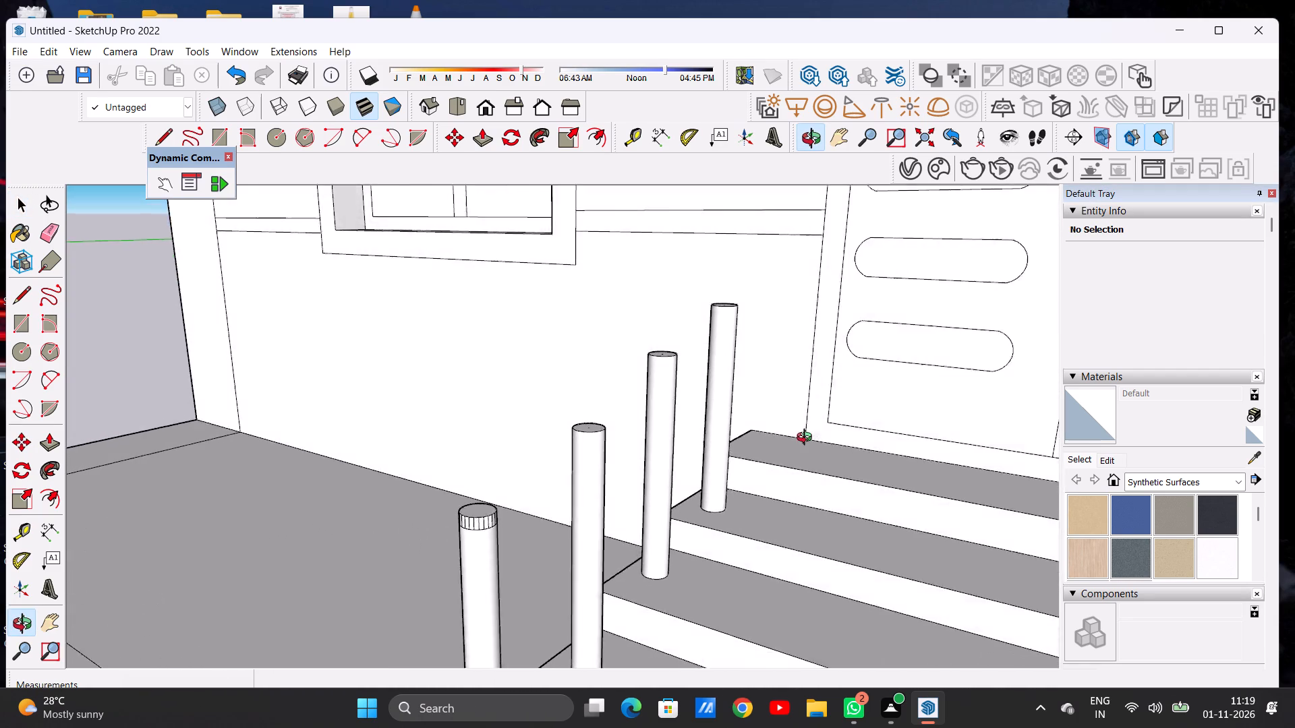
middle_drag(807, 439, 877, 439)
middle_drag(726, 456, 840, 473)
middle_drag(681, 450, 684, 479)
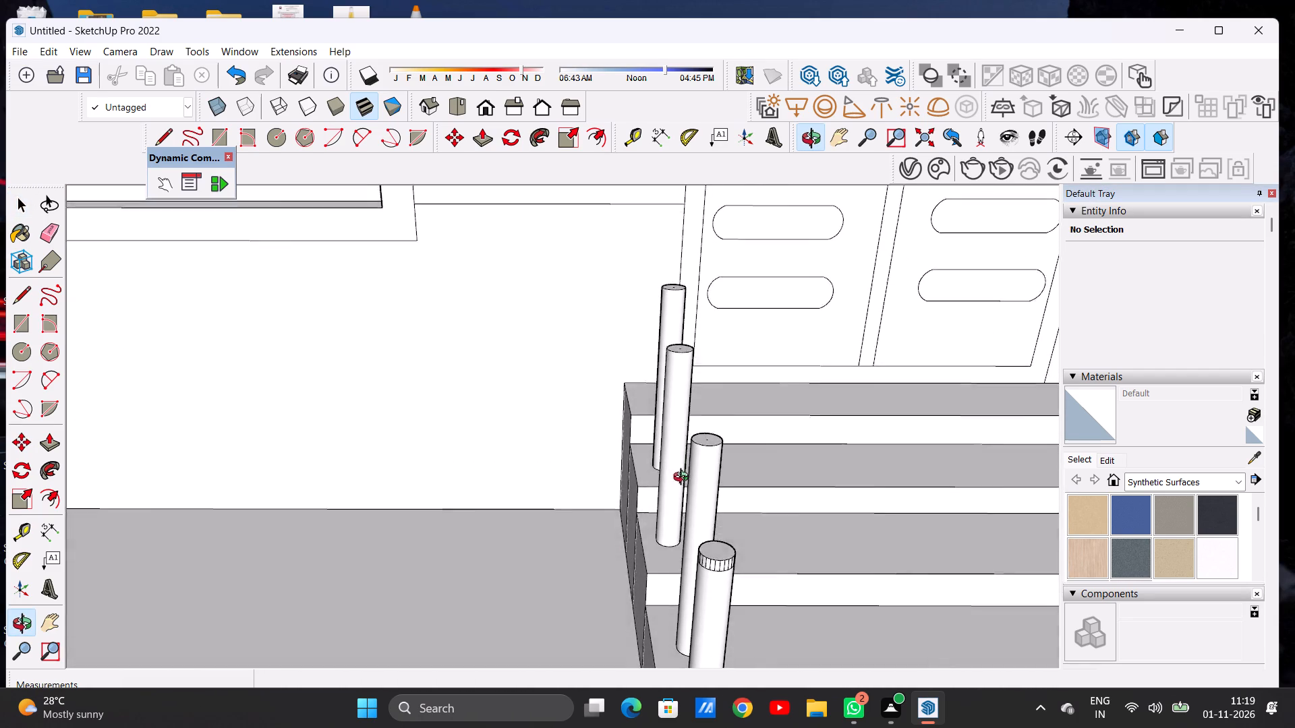
middle_drag(684, 479, 784, 483)
middle_drag(606, 340, 533, 373)
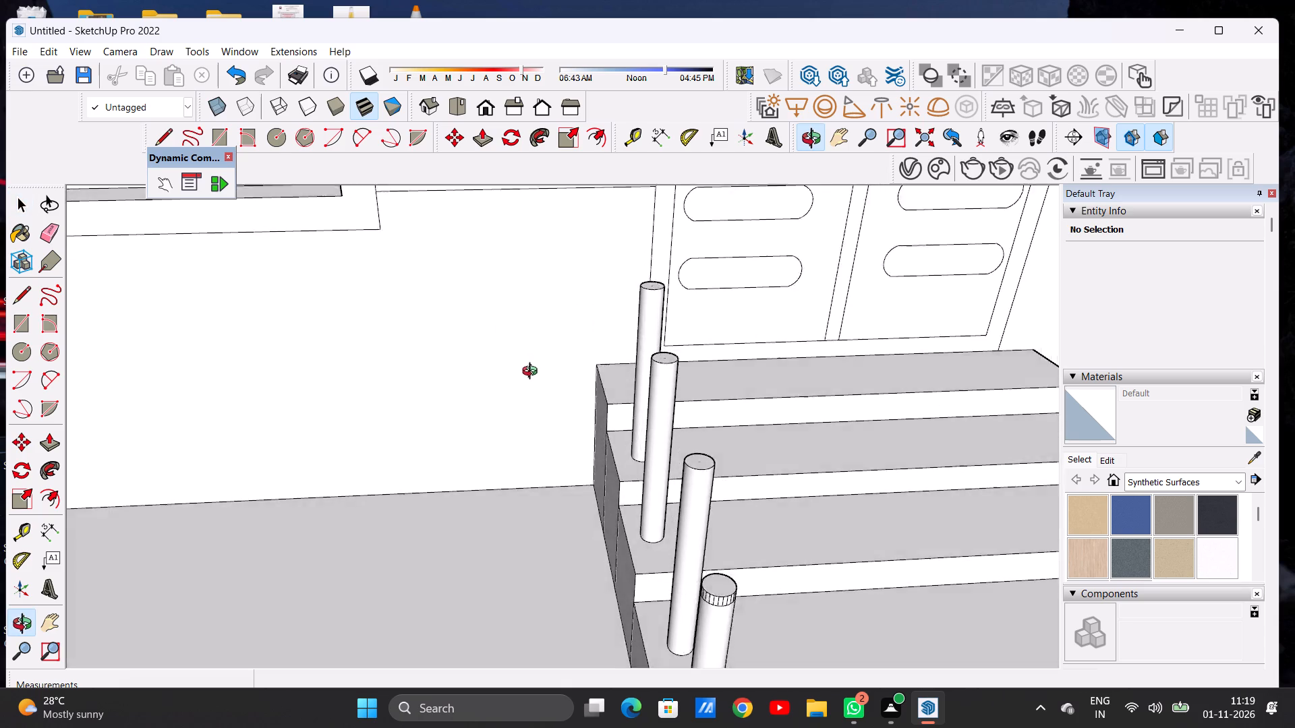
middle_drag(533, 373, 529, 370)
scroll(656, 268, up, 7)
middle_drag(667, 341, 637, 271)
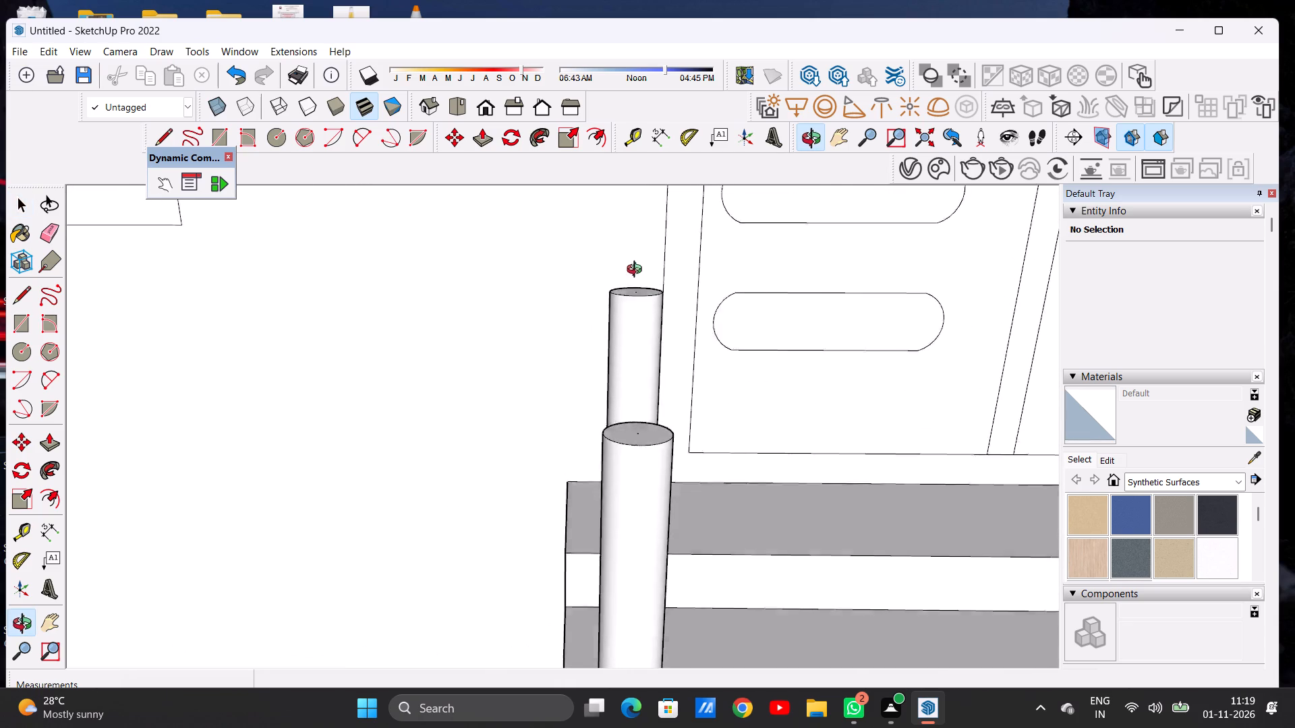
middle_drag(637, 271, 637, 311)
scroll(629, 379, down, 3)
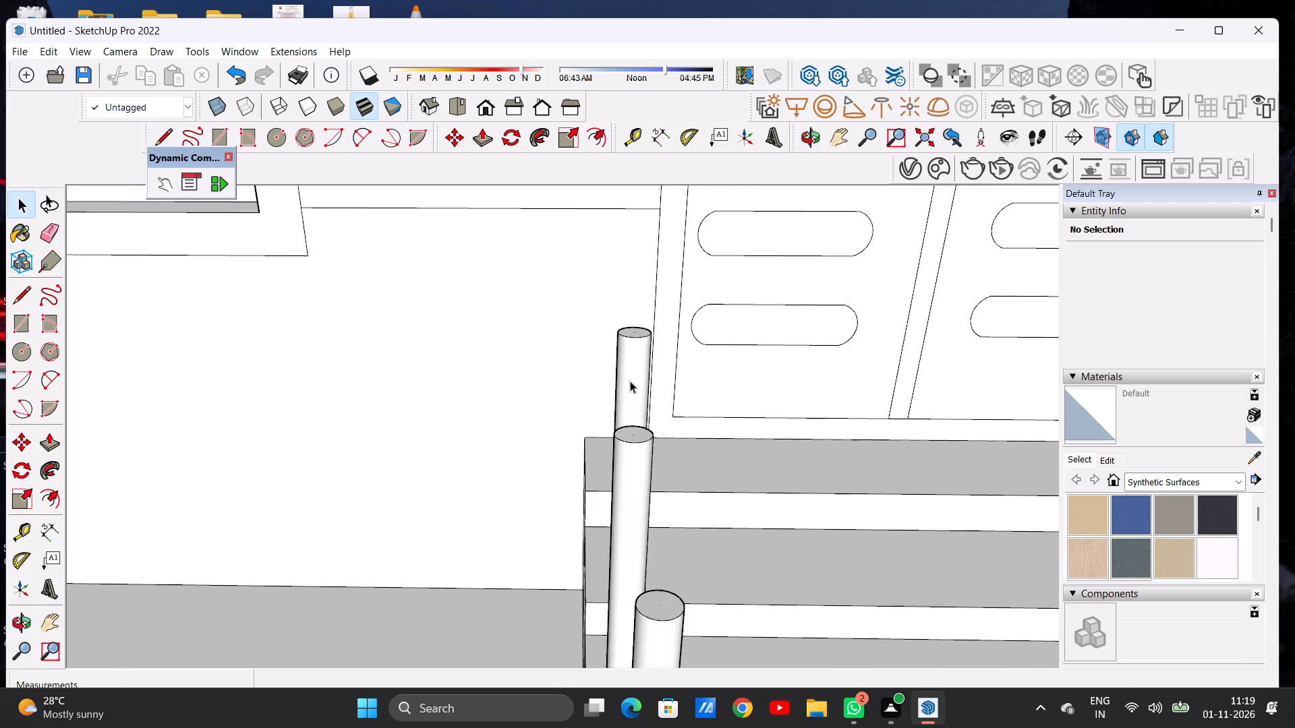
scroll(630, 381, down, 13)
middle_drag(665, 389, 573, 332)
scroll(654, 366, up, 3)
scroll(654, 365, down, 1)
scroll(653, 366, up, 1)
scroll(635, 373, down, 1)
scroll(635, 373, up, 1)
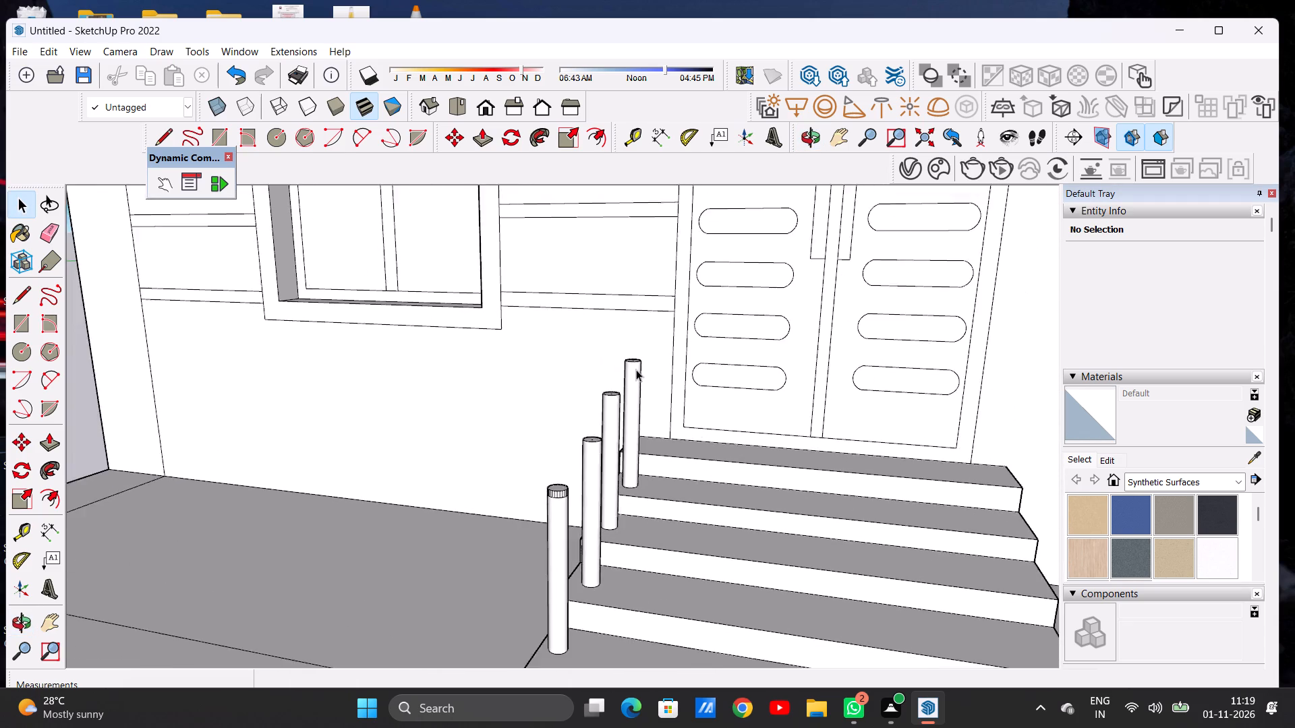
Draw a circle of about 1 3/16" radius on the front wall beside the top of the uppermost post.
scroll(636, 369, up, 1)
scroll(640, 357, down, 1)
scroll(640, 357, up, 5)
key(c)
scroll(661, 361, up, 6)
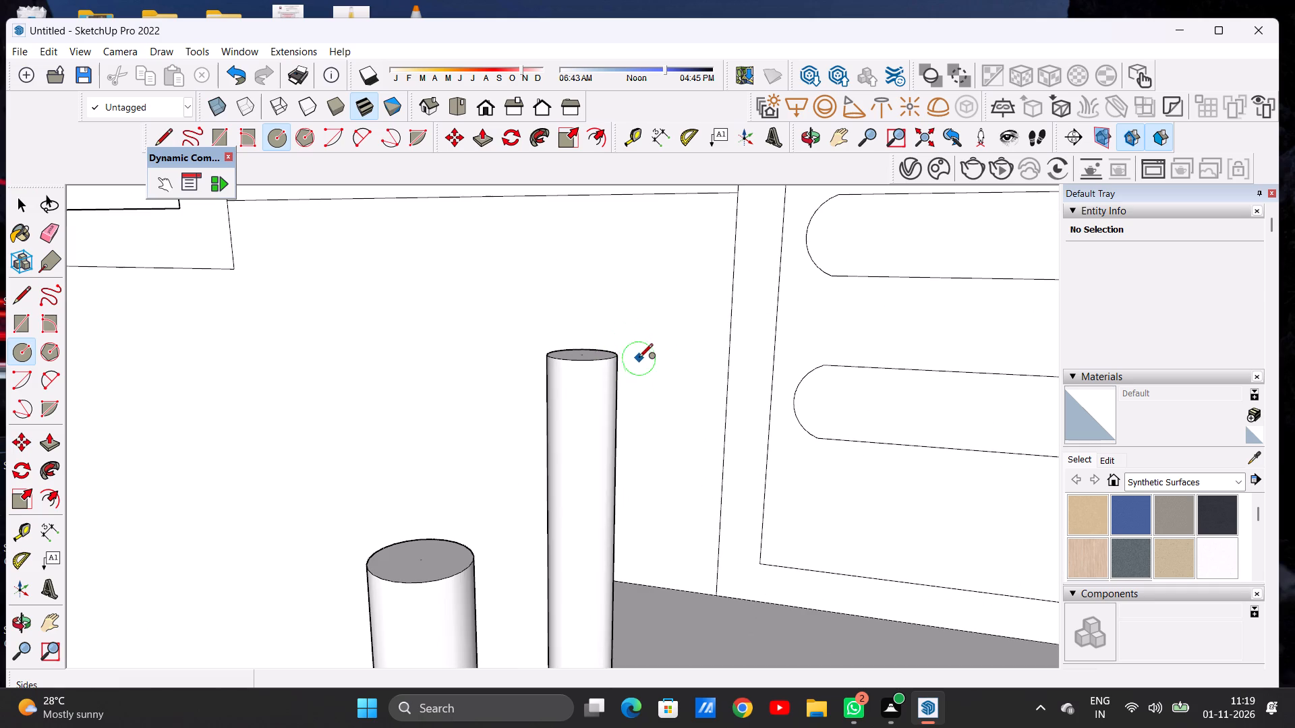
click(633, 372)
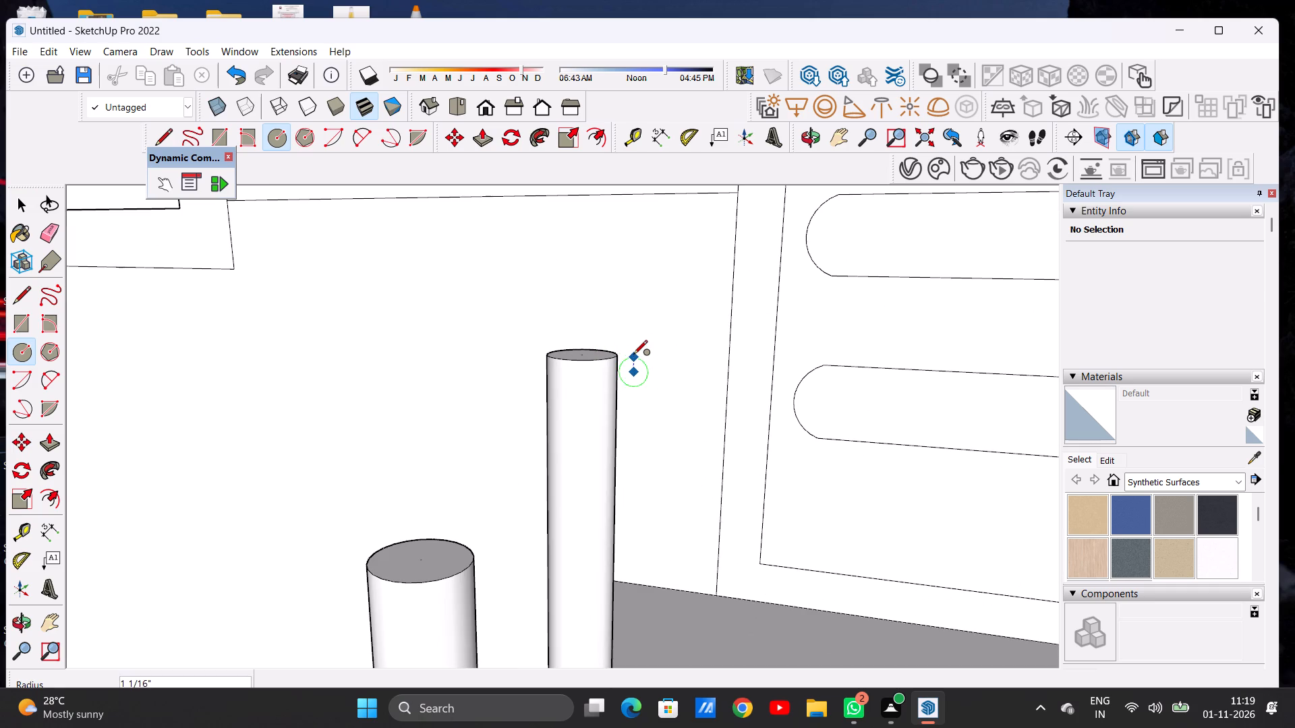
click(635, 355)
key(space)
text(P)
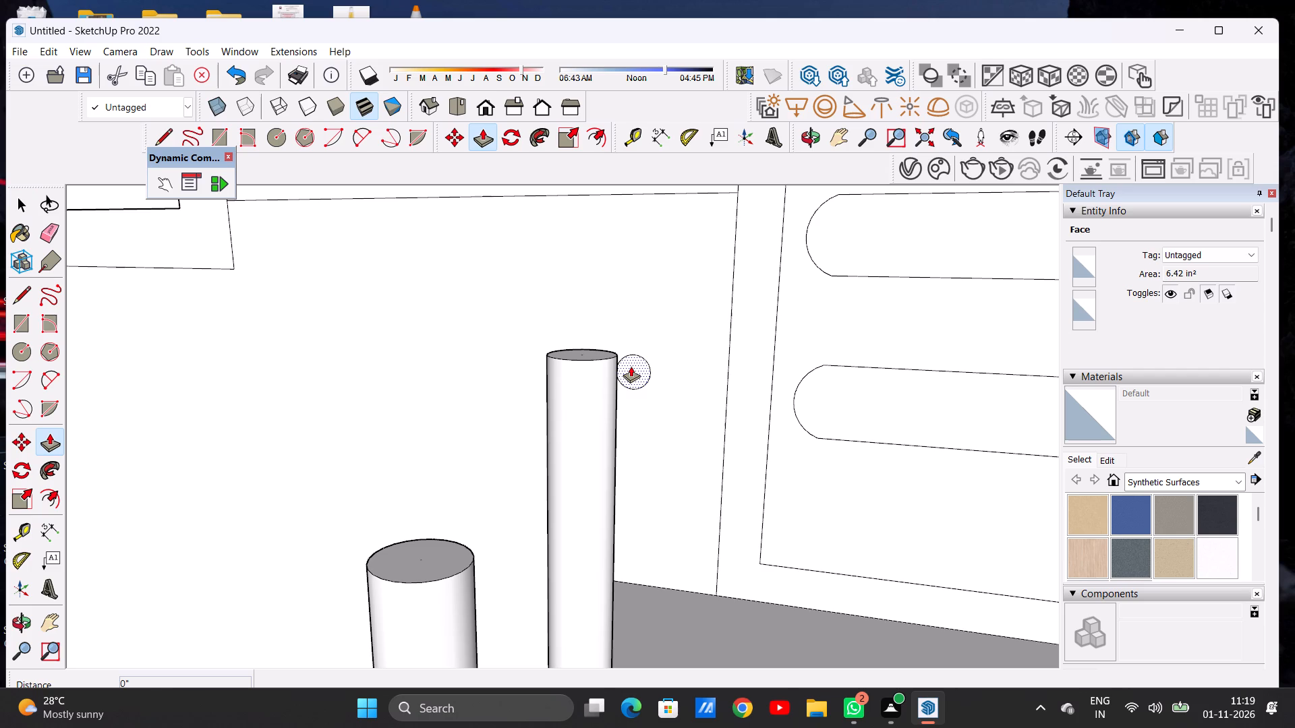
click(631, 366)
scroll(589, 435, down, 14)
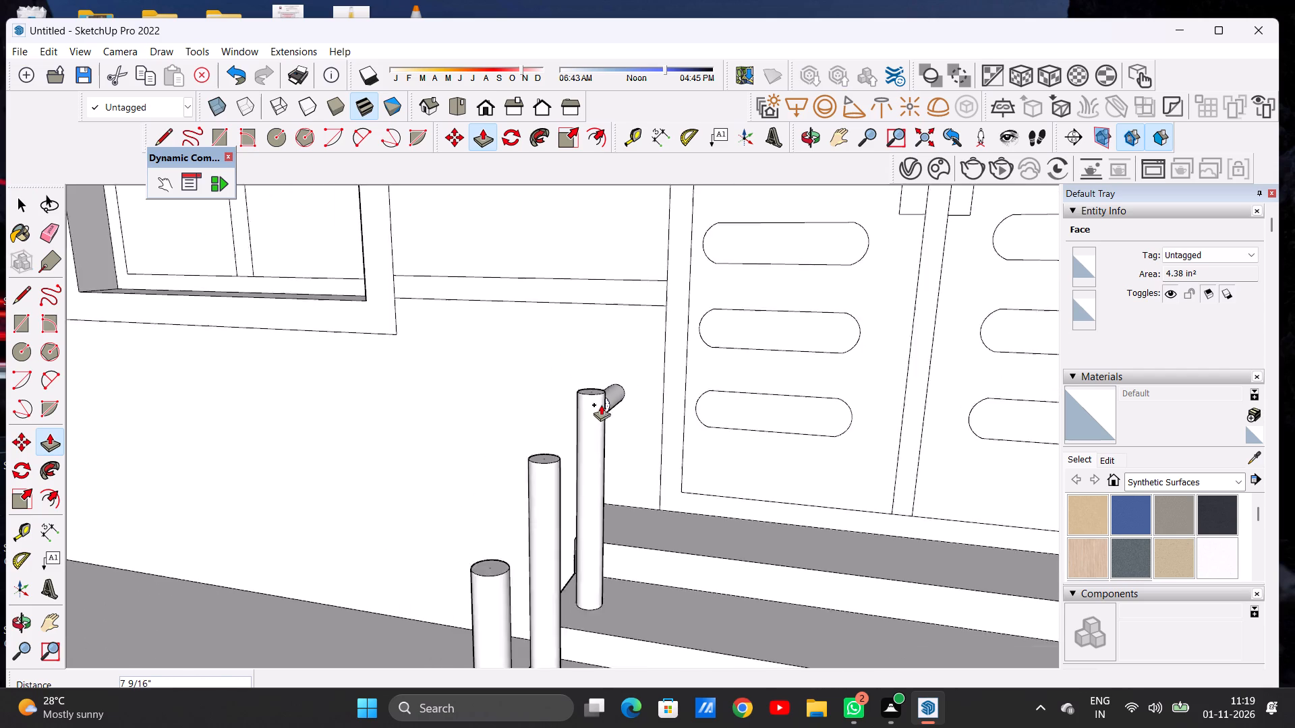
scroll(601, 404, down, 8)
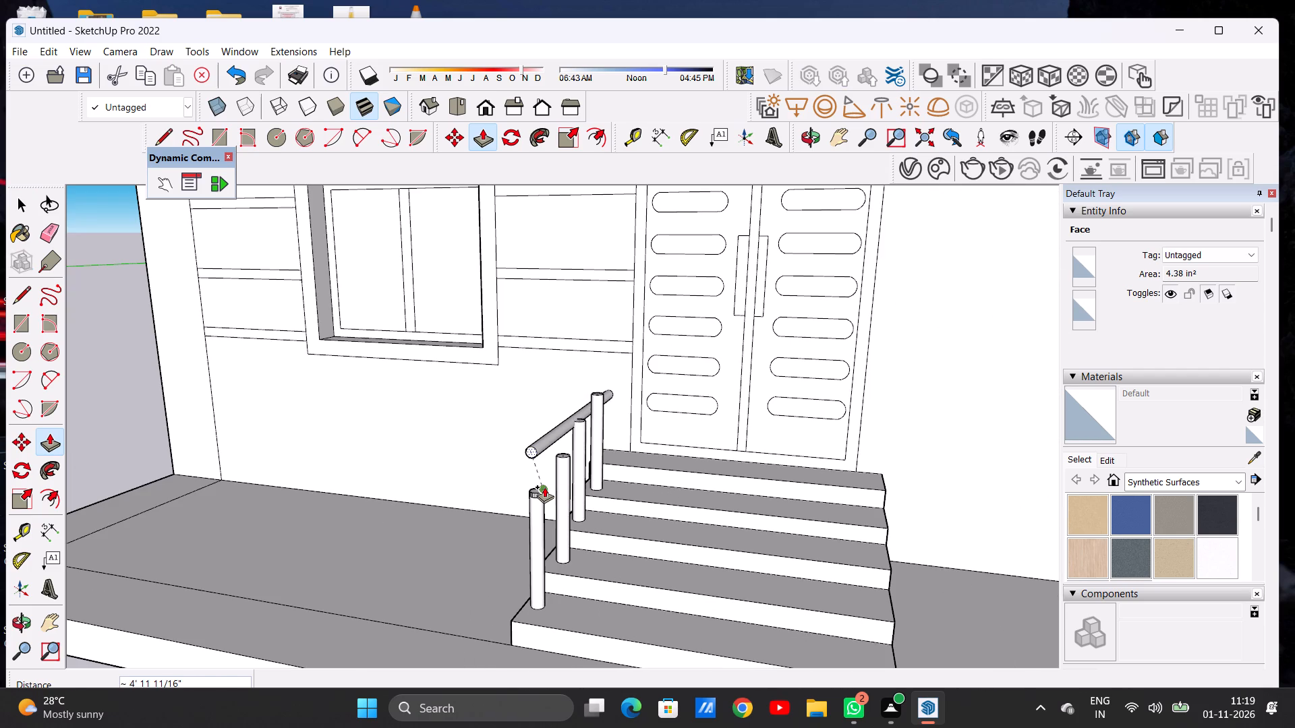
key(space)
Move the circle on the wall about 1 9/16" toward the door and about 6" down, and deselect it.
scroll(586, 461, up, 1)
scroll(586, 461, down, 1)
scroll(586, 461, up, 4)
middle_drag(585, 482, 442, 456)
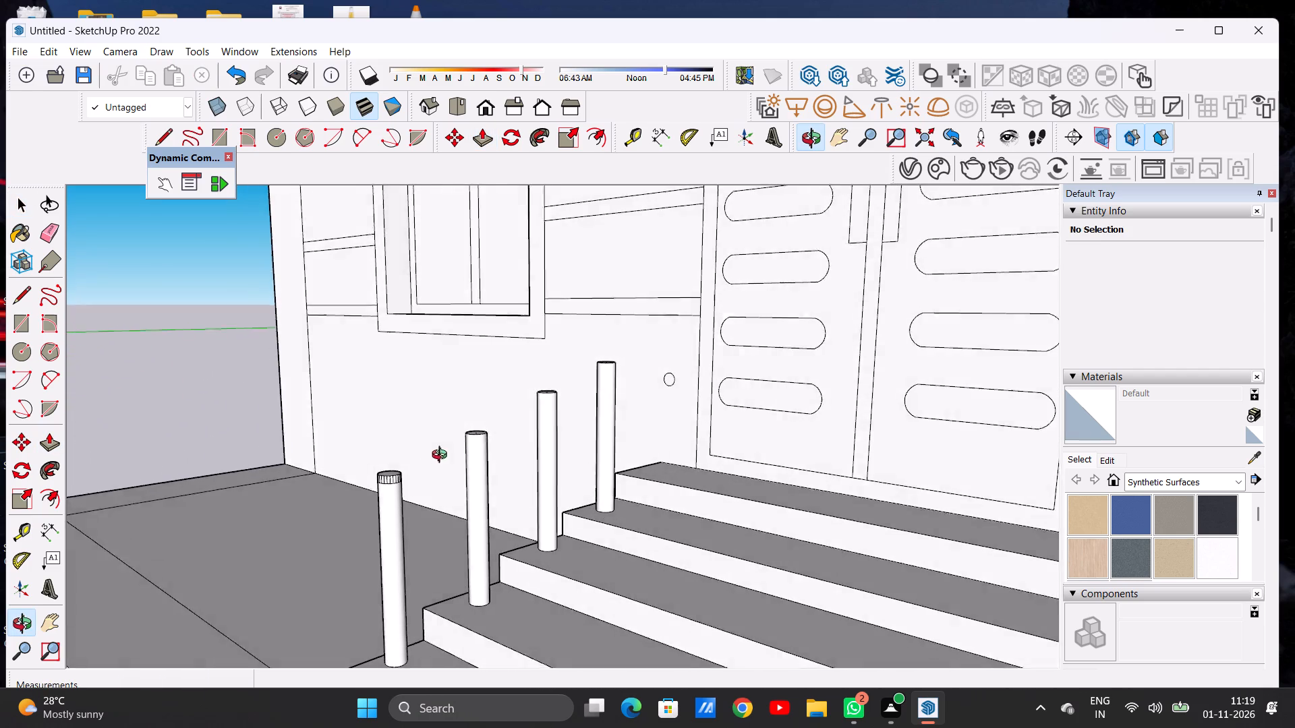
middle_drag(442, 456, 422, 461)
scroll(673, 382, up, 3)
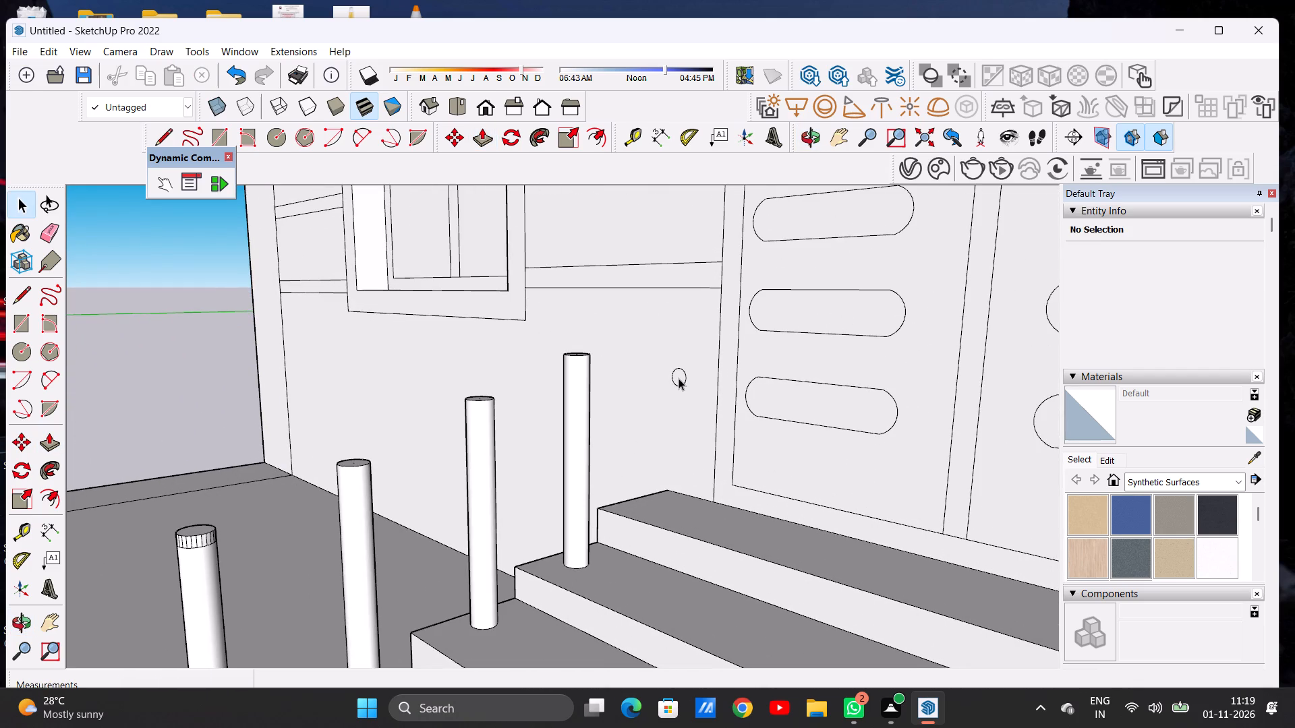
double_click(679, 378)
key(m)
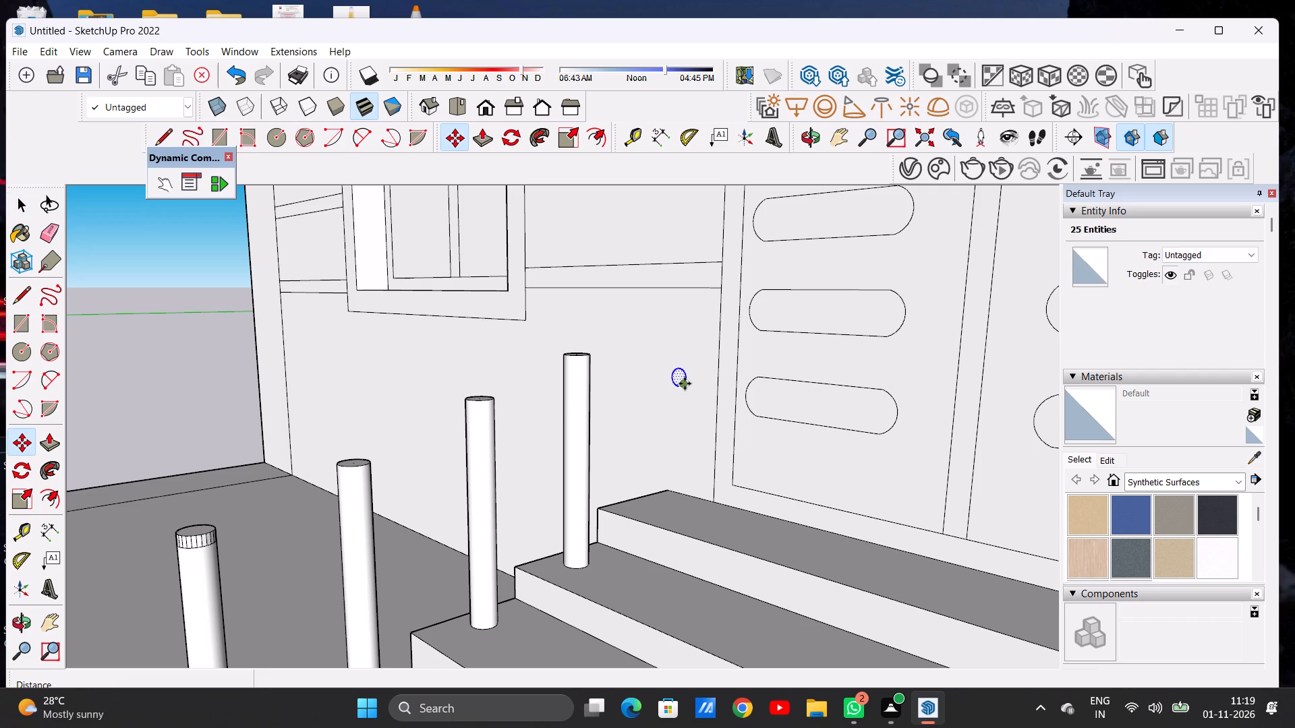
click(685, 383)
click(695, 382)
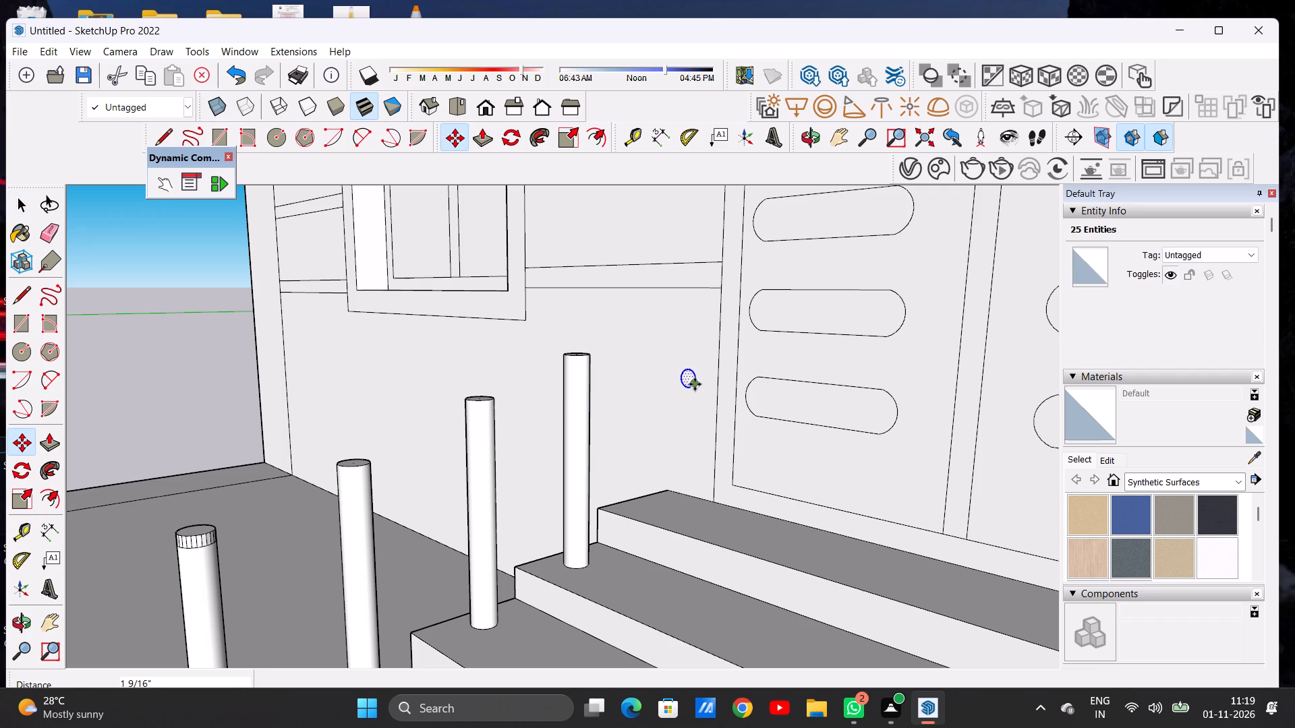
click(693, 384)
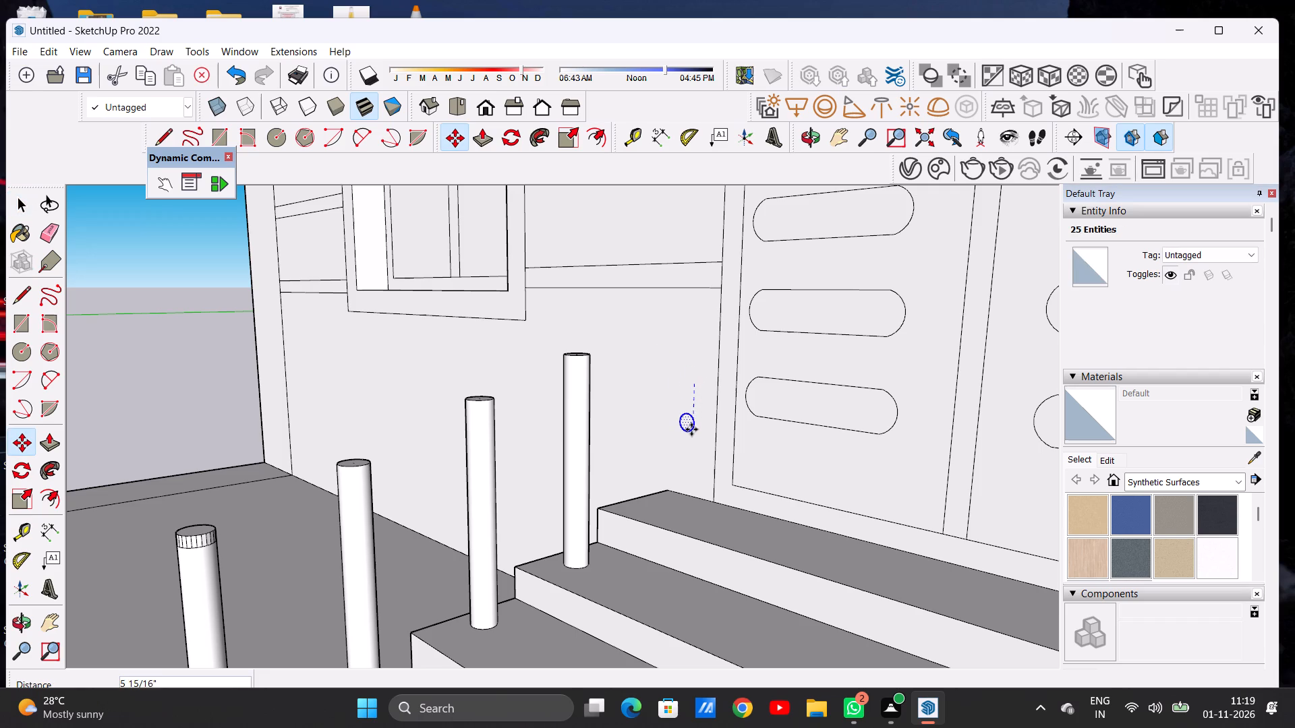
click(691, 429)
key(space)
scroll(691, 414, down, 12)
click(413, 386)
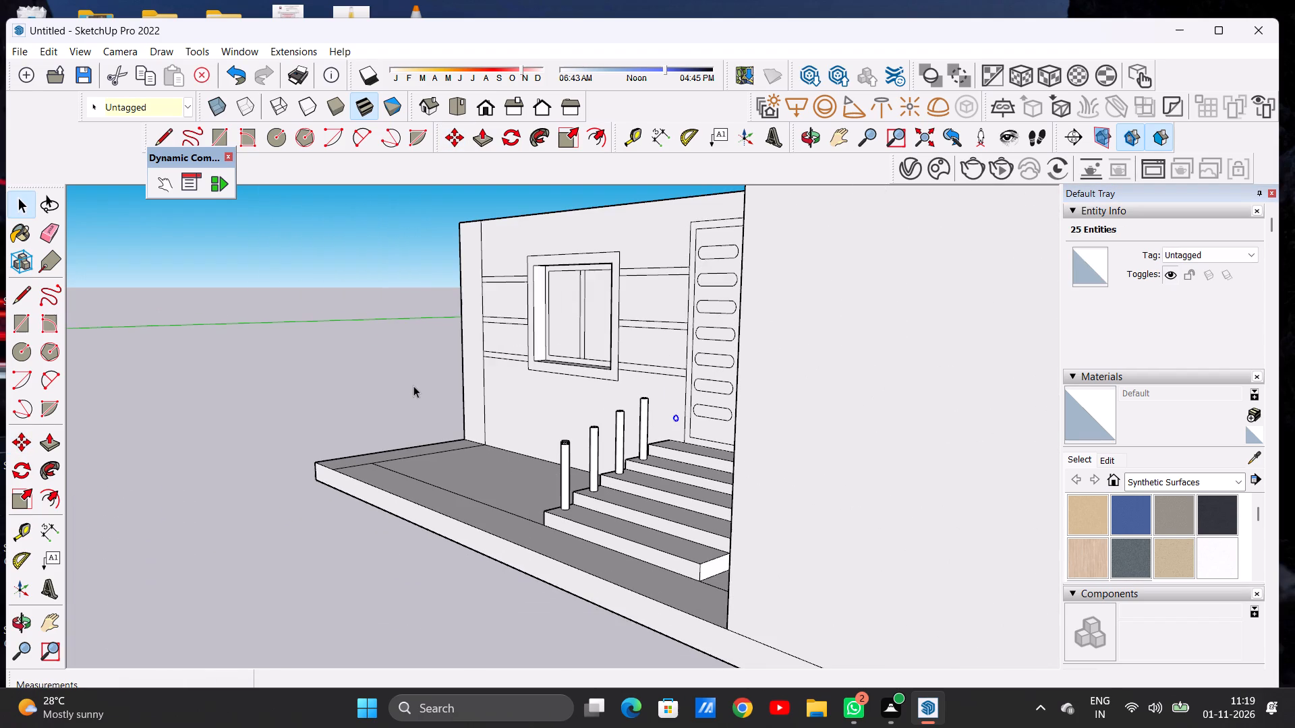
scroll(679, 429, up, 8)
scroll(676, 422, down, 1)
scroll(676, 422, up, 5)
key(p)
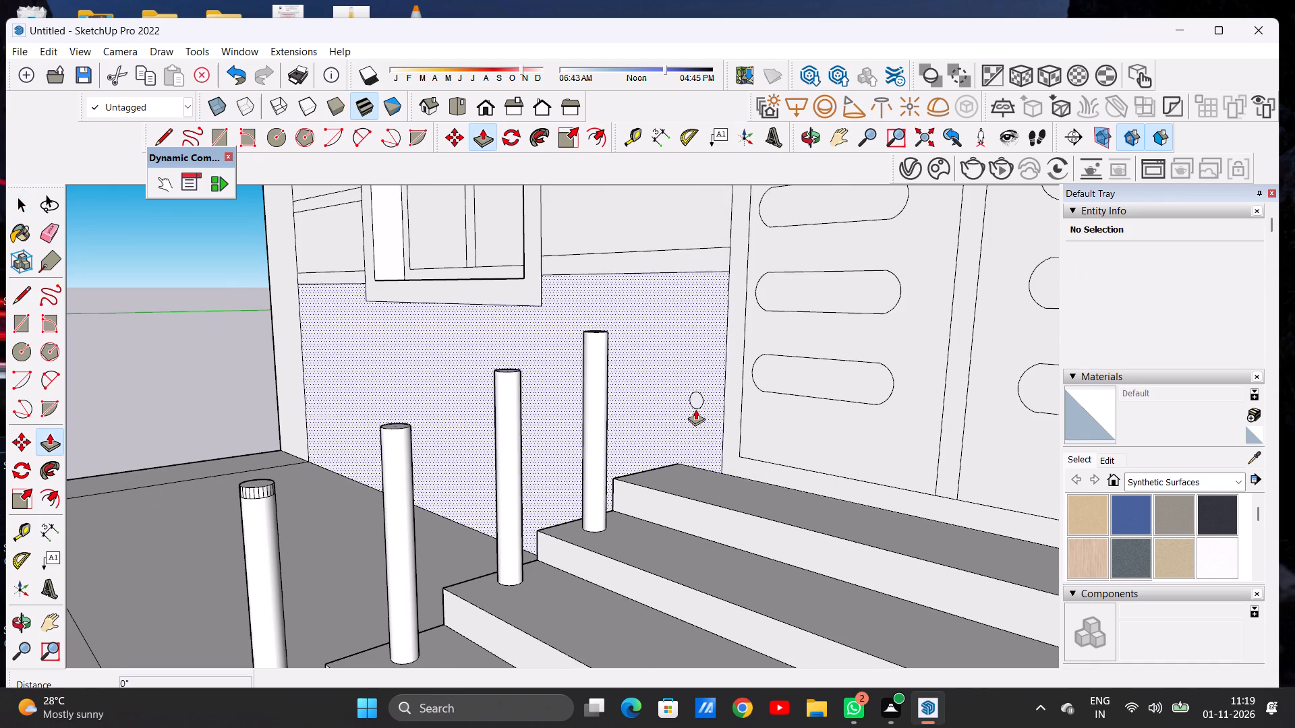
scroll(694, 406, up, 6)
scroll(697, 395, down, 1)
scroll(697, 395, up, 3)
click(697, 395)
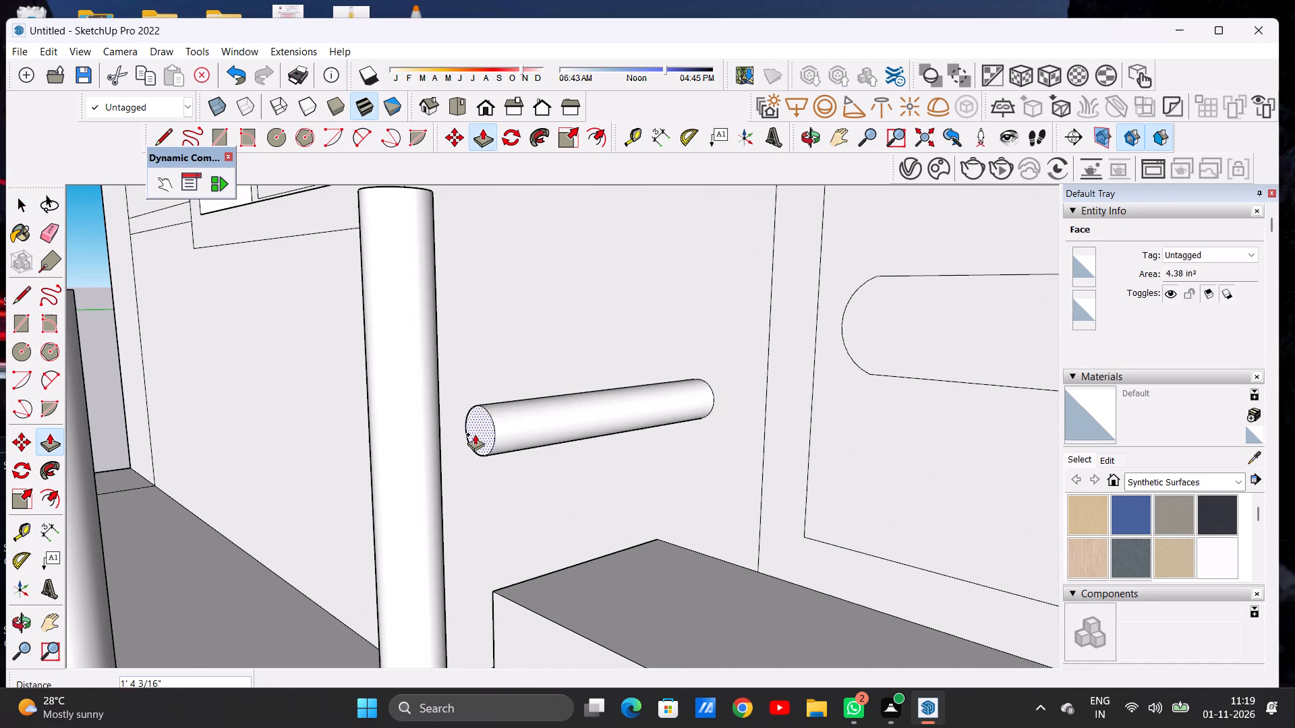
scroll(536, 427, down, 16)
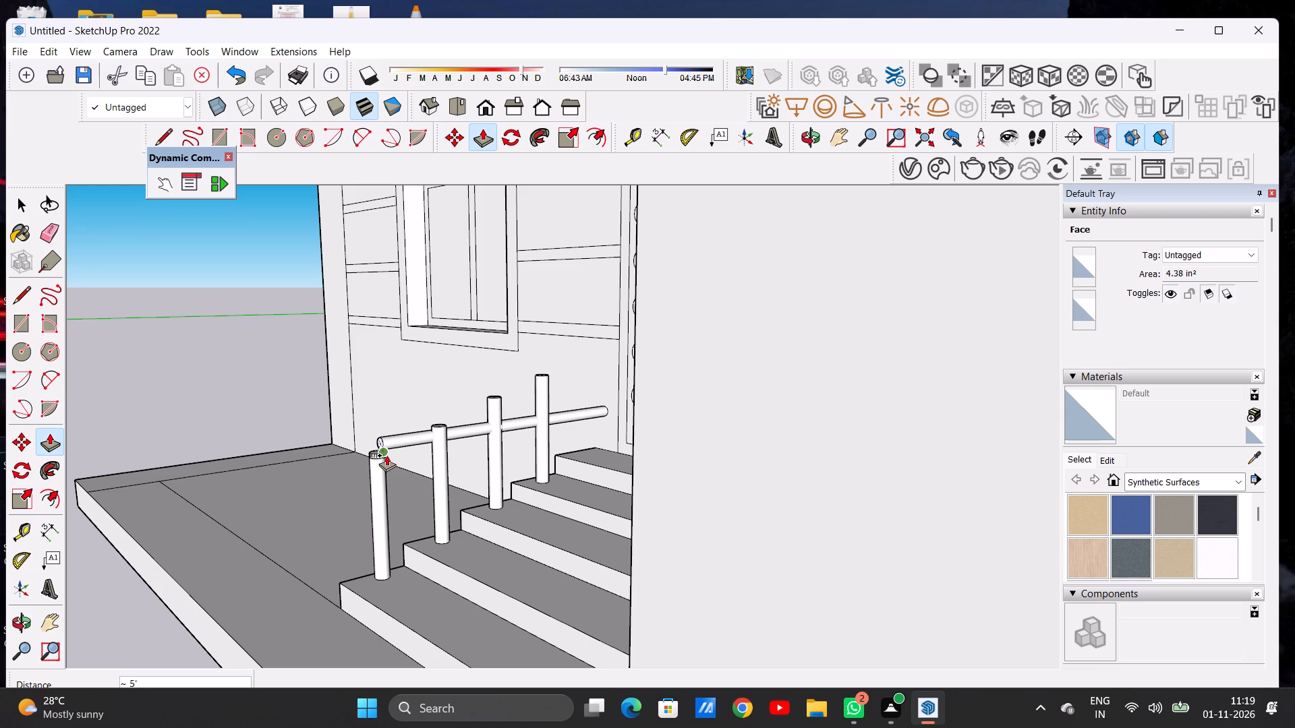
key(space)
Move the wall circle straight down a little closer to the top step and deselect it.
middle_drag(477, 452, 580, 454)
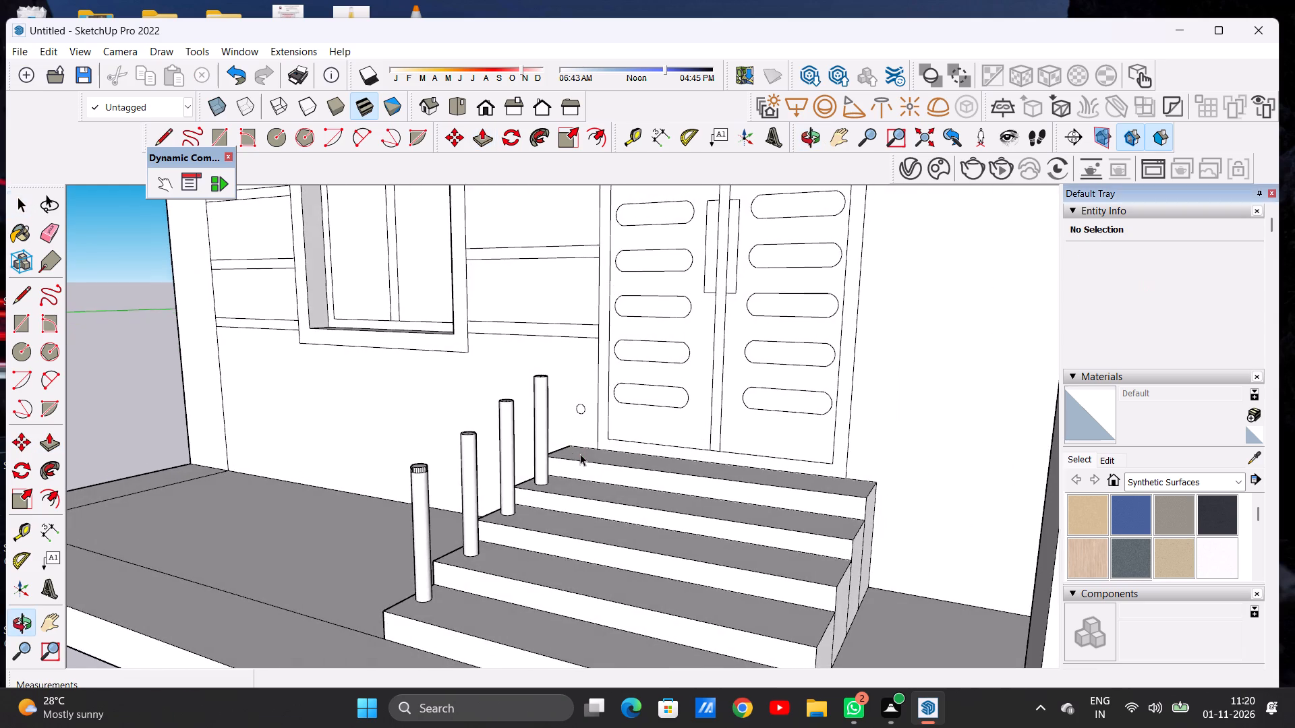
scroll(581, 431, up, 13)
double_click(583, 377)
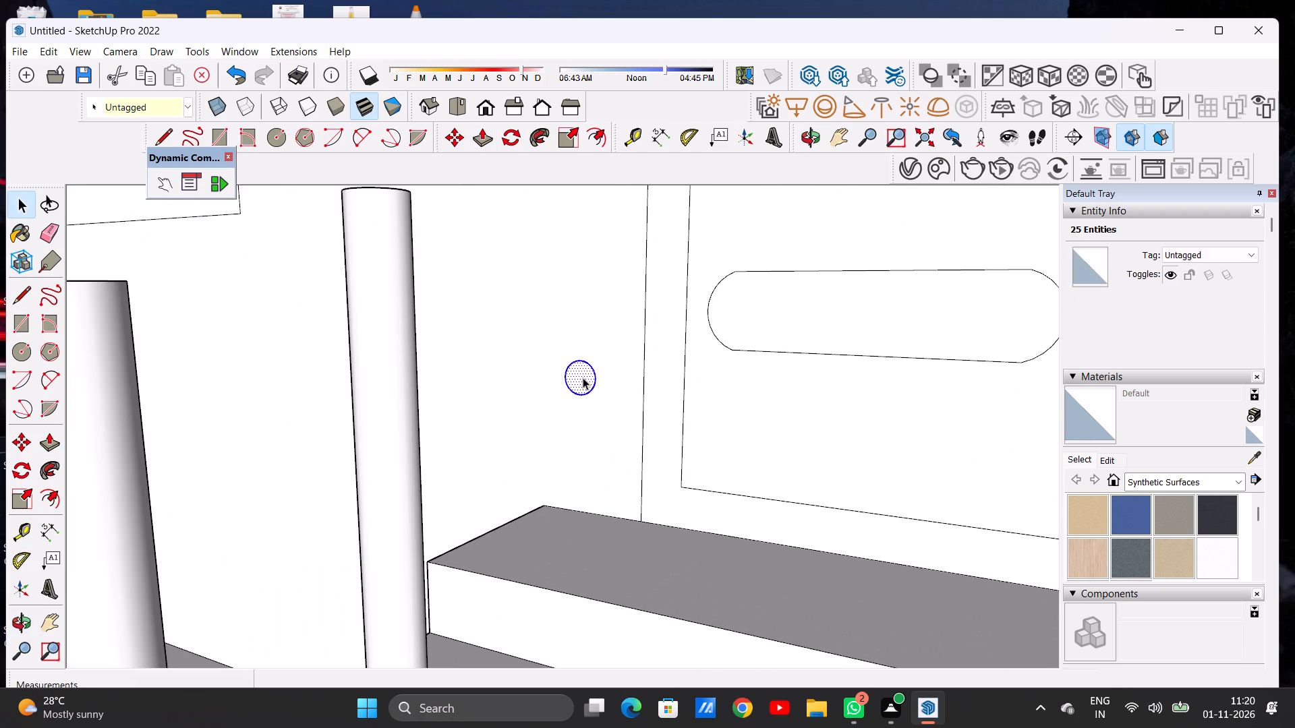
key(m)
click(579, 396)
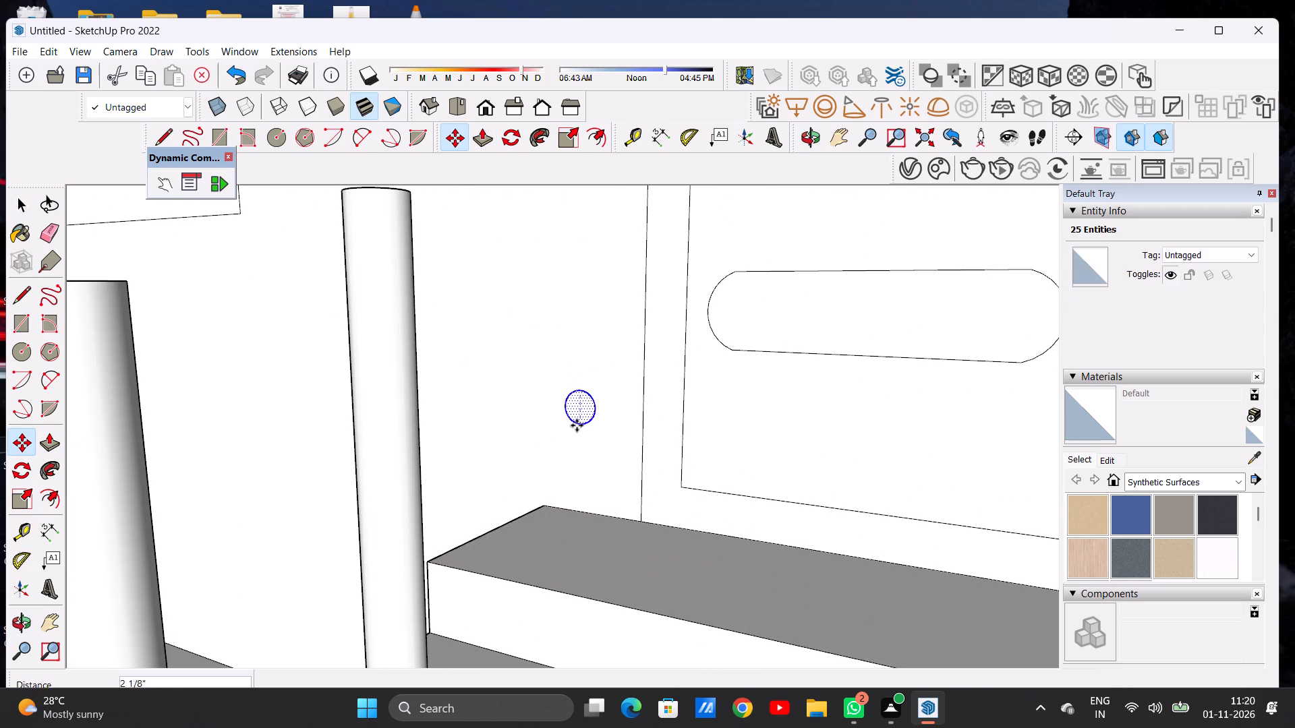
click(577, 448)
key(space)
scroll(569, 412, down, 11)
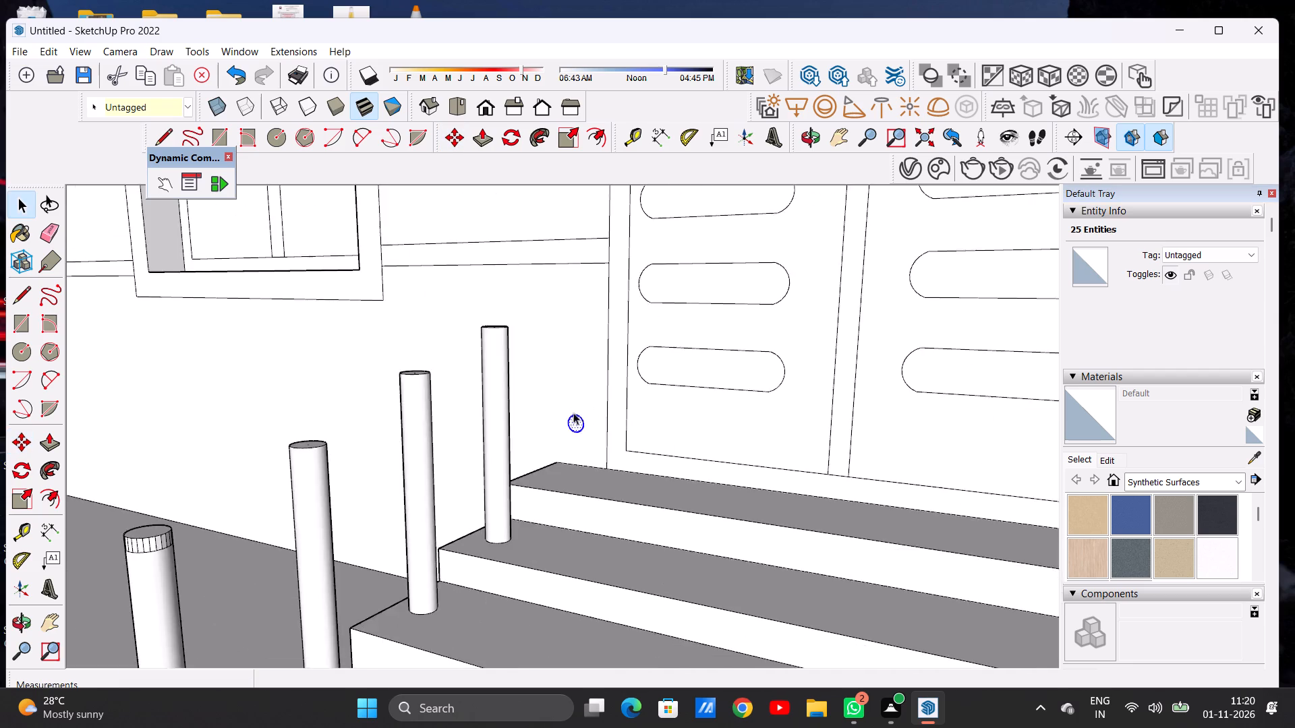
scroll(573, 413, down, 5)
scroll(573, 419, up, 1)
scroll(573, 419, down, 8)
click(282, 374)
scroll(646, 432, up, 7)
scroll(563, 419, down, 1)
scroll(563, 419, up, 5)
middle_drag(589, 445, 524, 461)
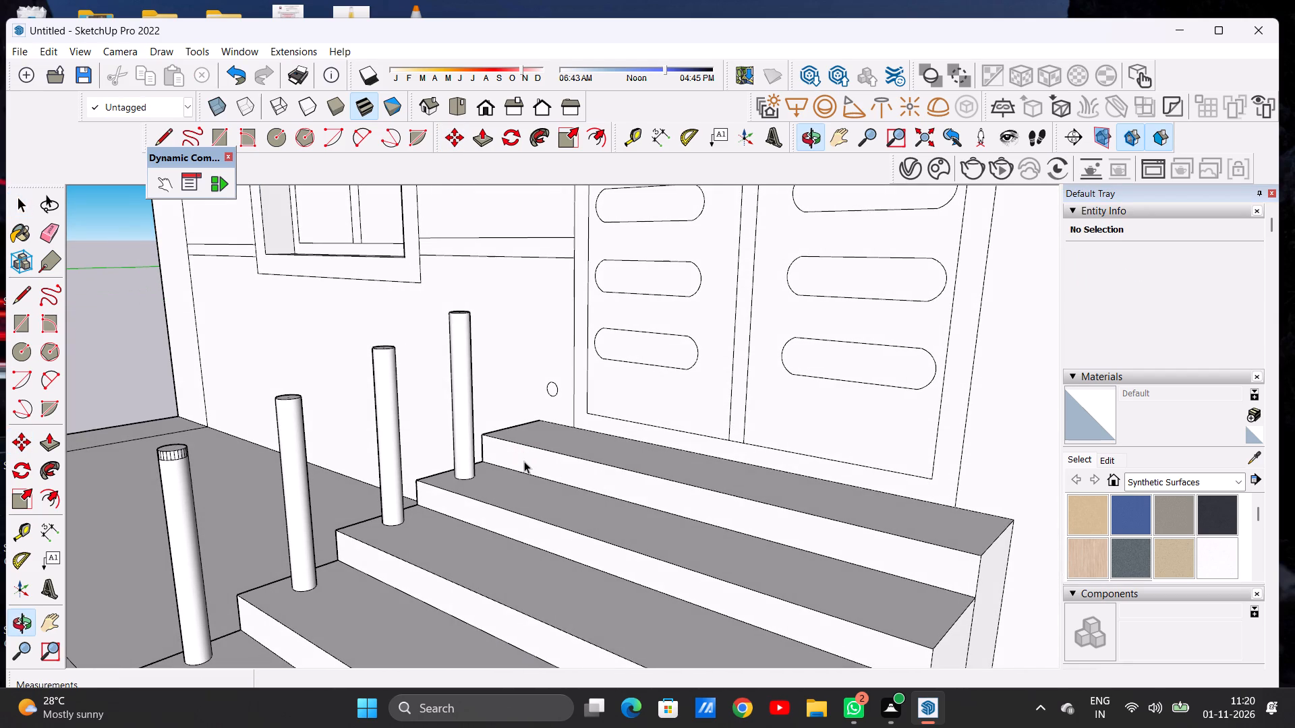
Push/Pull the wall circle out about 4' 11 9/16" through the railing posts to the lowest post, forming a round rail.
key(p)
scroll(552, 378, up, 2)
scroll(552, 377, down, 1)
scroll(552, 377, up, 10)
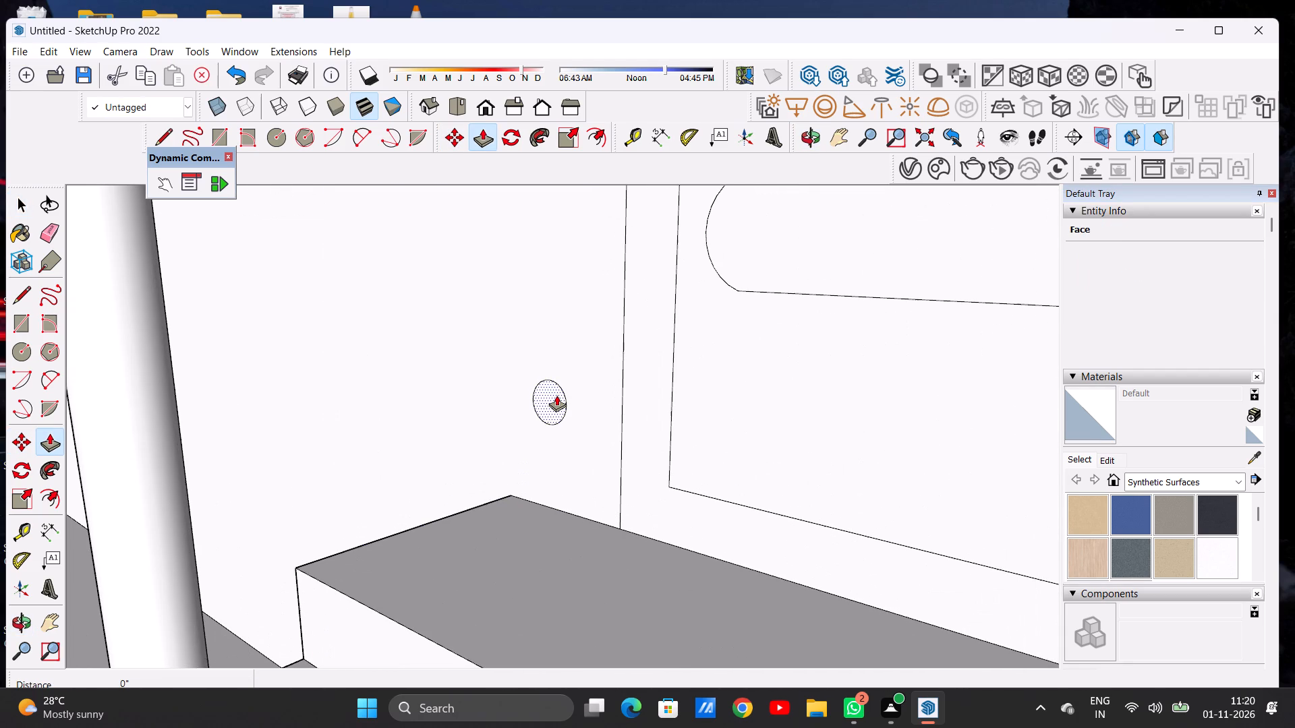
click(556, 395)
scroll(643, 415, down, 5)
scroll(643, 415, up, 1)
scroll(643, 415, down, 17)
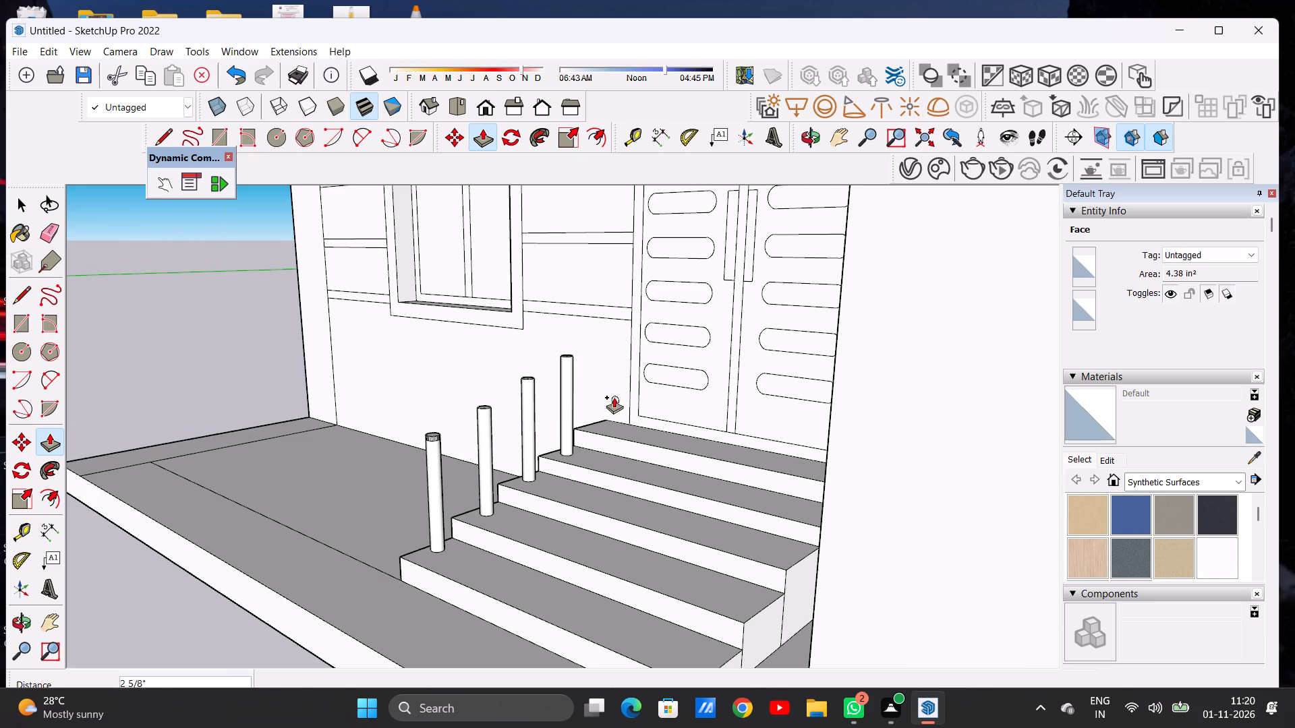
scroll(453, 452, up, 7)
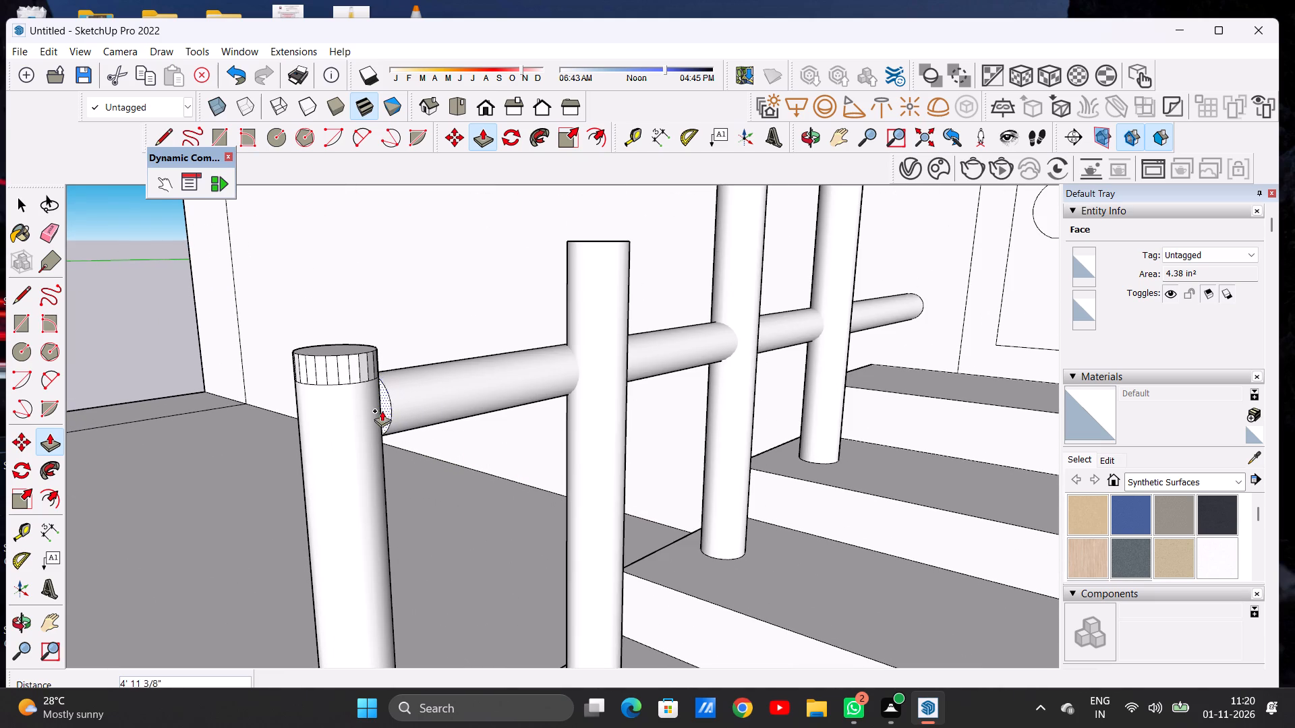
click(376, 402)
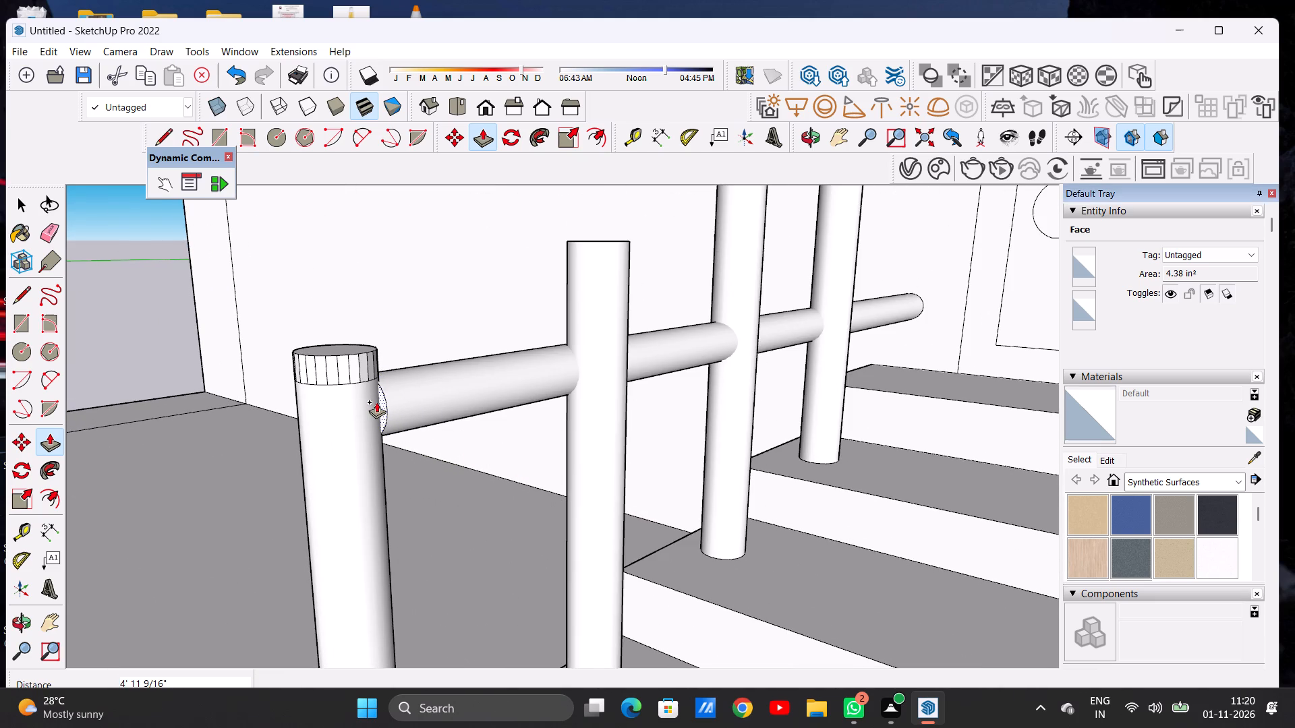
scroll(384, 408, up, 5)
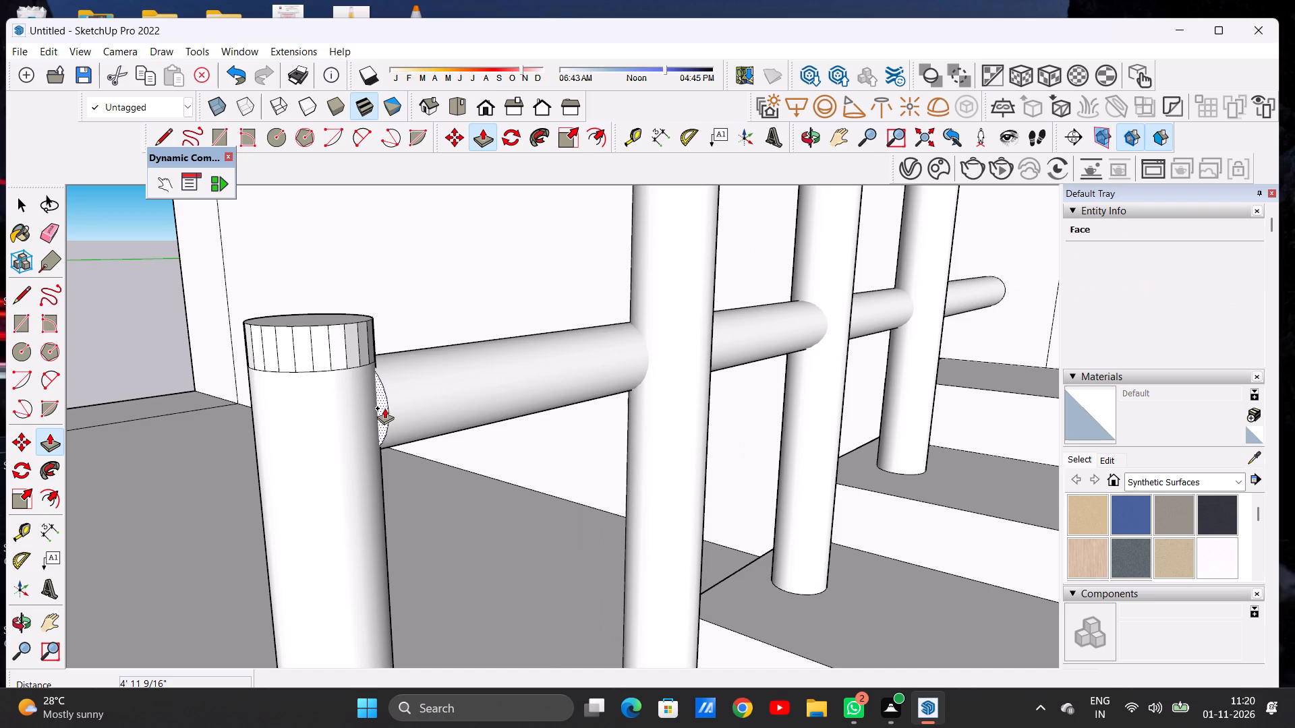
Examine the new rail and its four posts from the front and the side of the stairs.
scroll(407, 421, down, 20)
scroll(407, 421, down, 4)
middle_drag(457, 428, 672, 429)
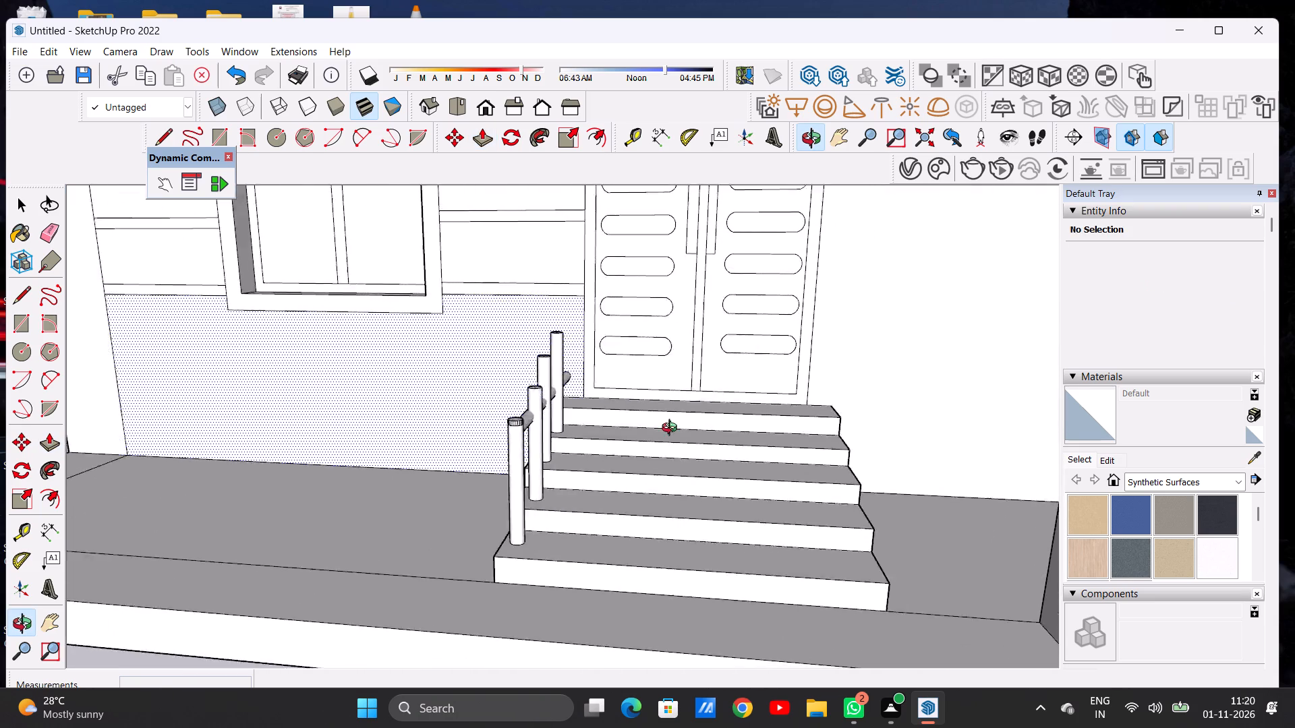
middle_drag(672, 429, 747, 429)
key(space)
middle_drag(616, 439, 565, 423)
middle_drag(560, 418, 558, 425)
scroll(509, 423, down, 9)
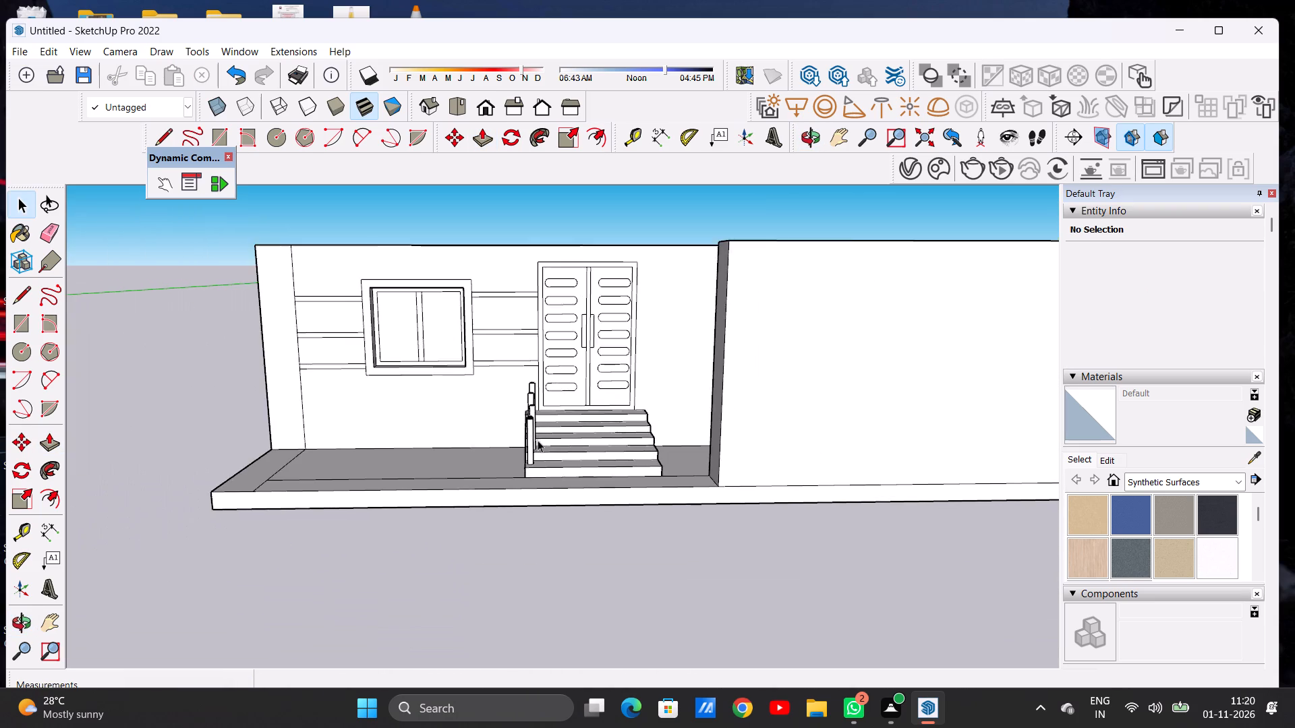
middle_drag(536, 435, 449, 481)
Raise the top face of the second-lowest railing post by about 1 9/16" with Push/Pull, keeping a separate band.
scroll(534, 402, up, 13)
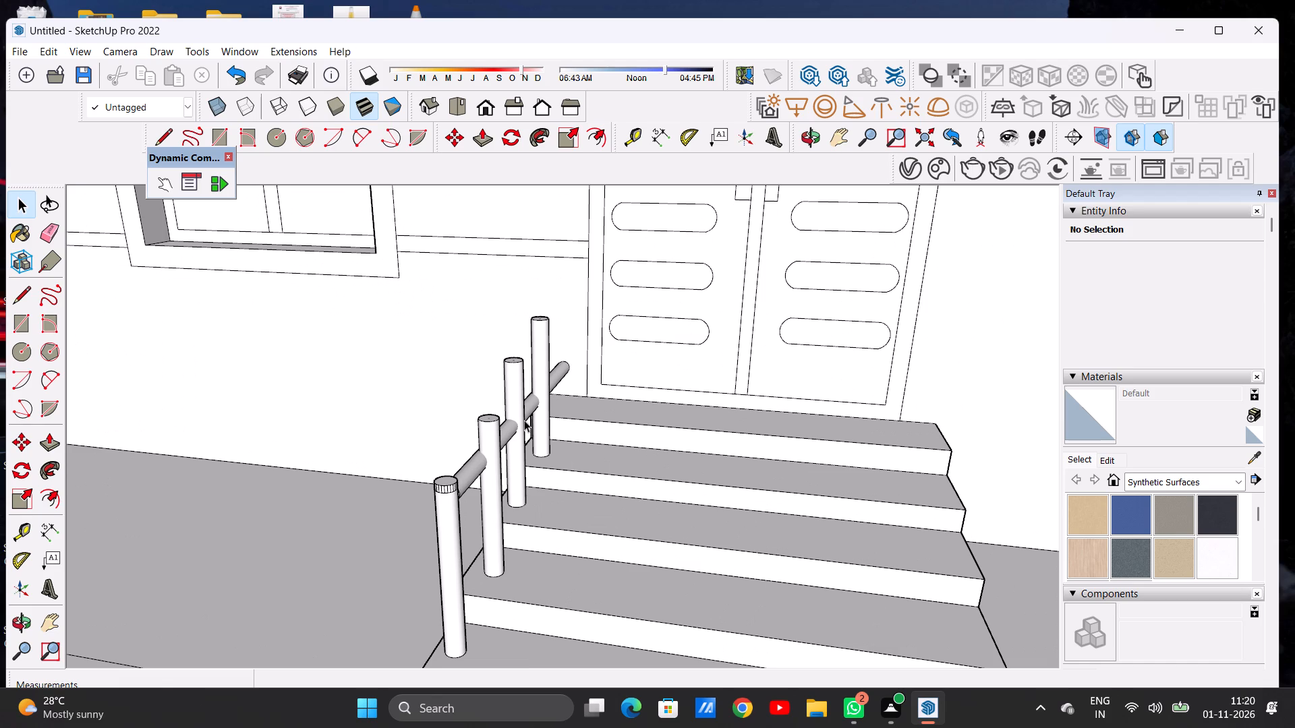
scroll(524, 420, up, 1)
middle_drag(484, 417, 480, 477)
scroll(482, 456, up, 2)
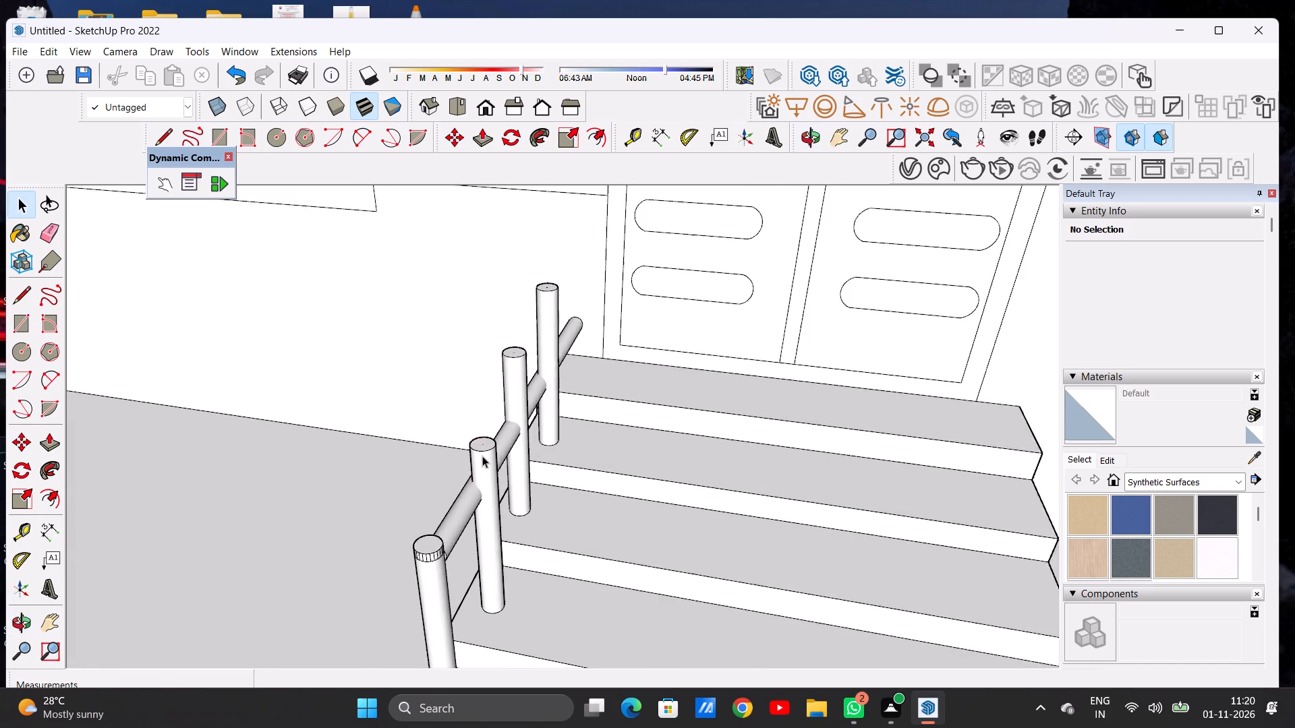
scroll(482, 456, up, 3)
middle_drag(483, 459, 496, 513)
scroll(495, 479, up, 1)
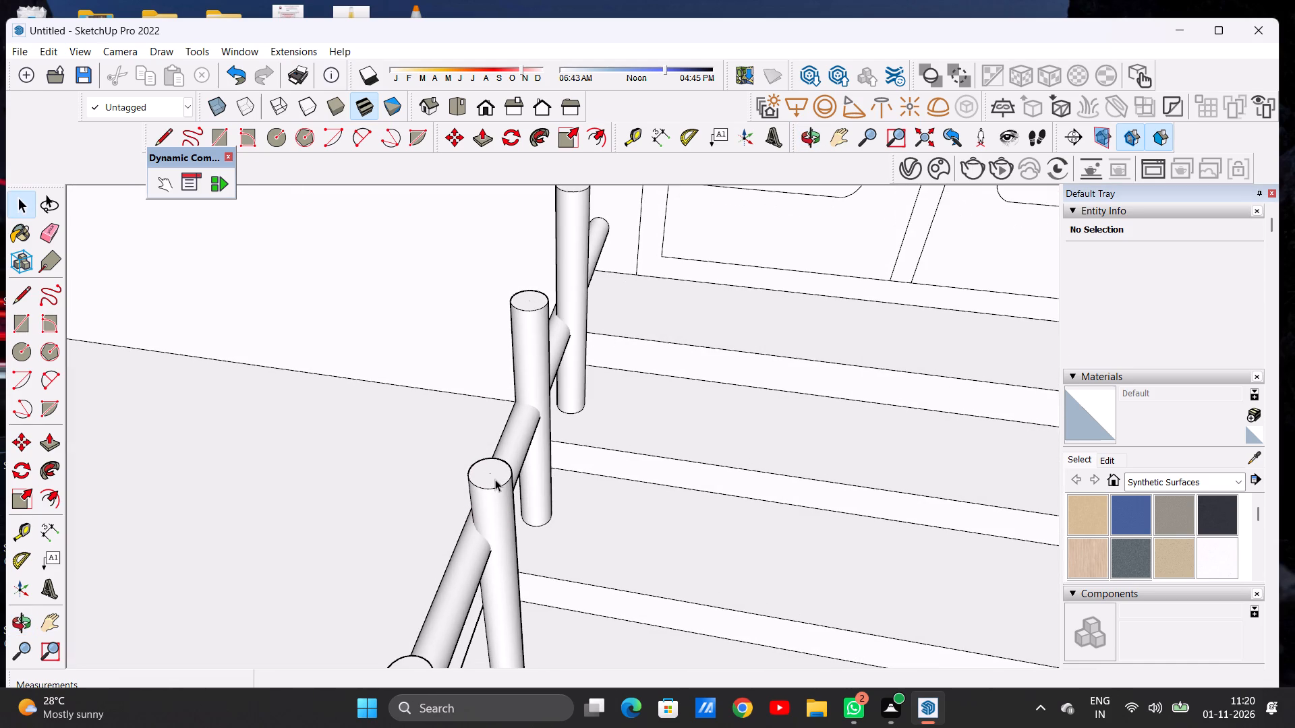
key(p)
scroll(500, 460, up, 4)
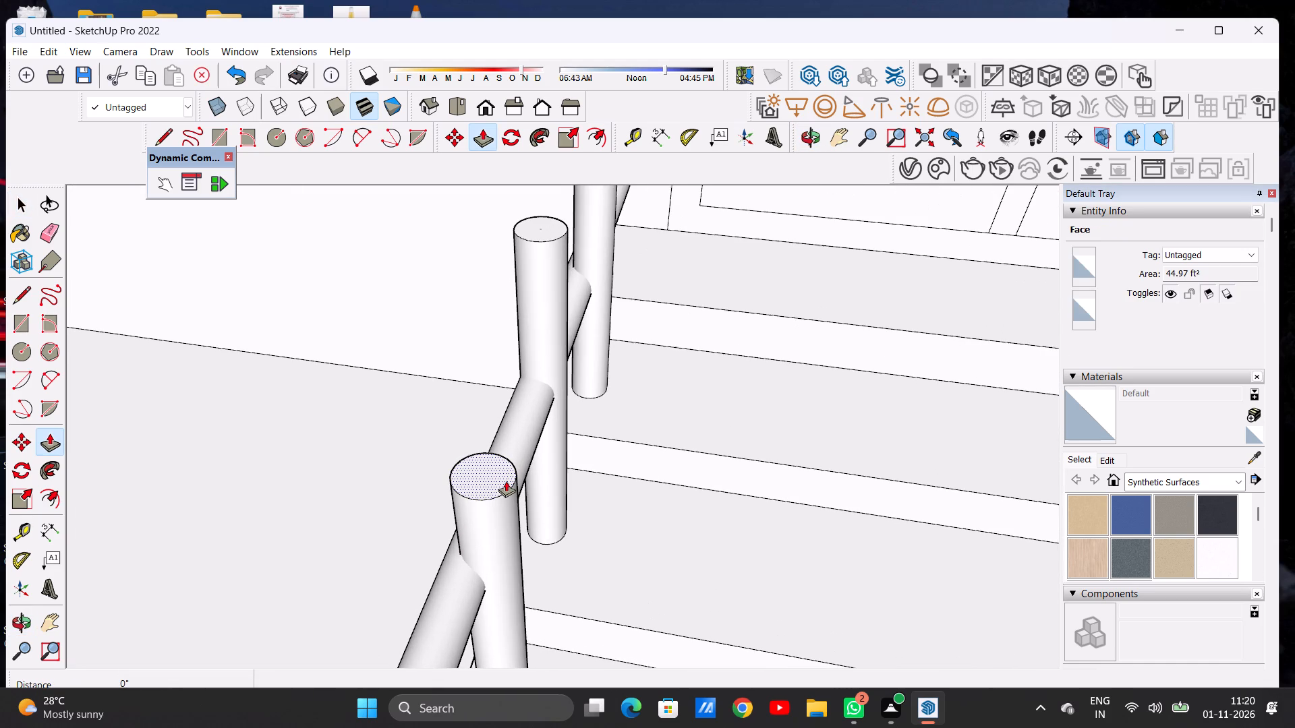
click(506, 481)
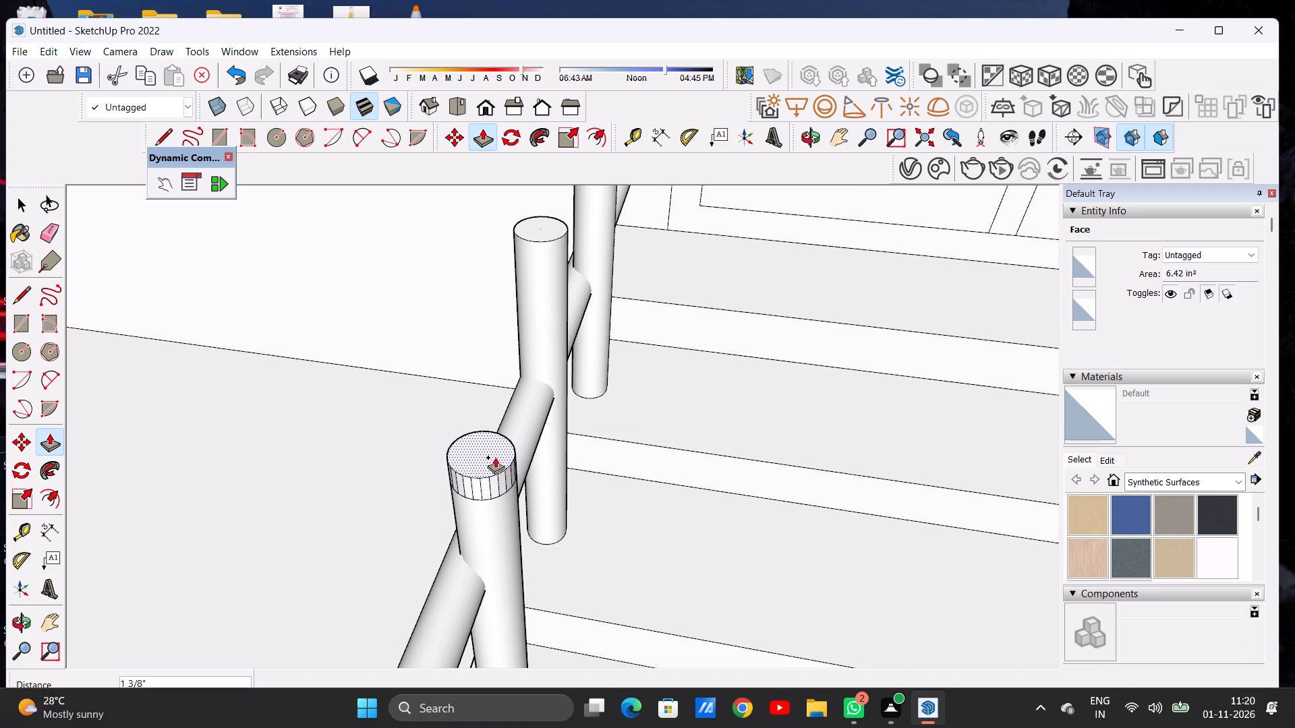
click(489, 456)
Raise the top faces of the two upper railing posts by about 1 5/16" each as separate bands, and leave Push/Pull.
scroll(488, 464, down, 10)
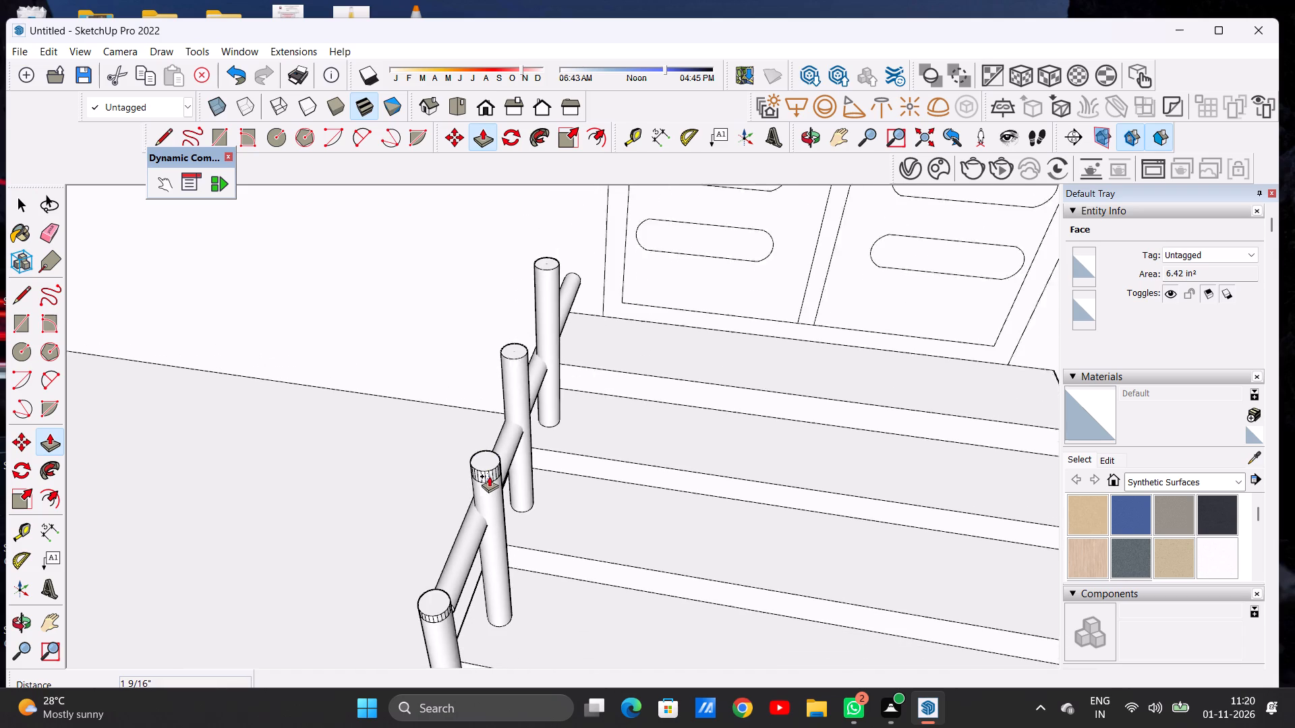
scroll(511, 352, up, 9)
click(517, 401)
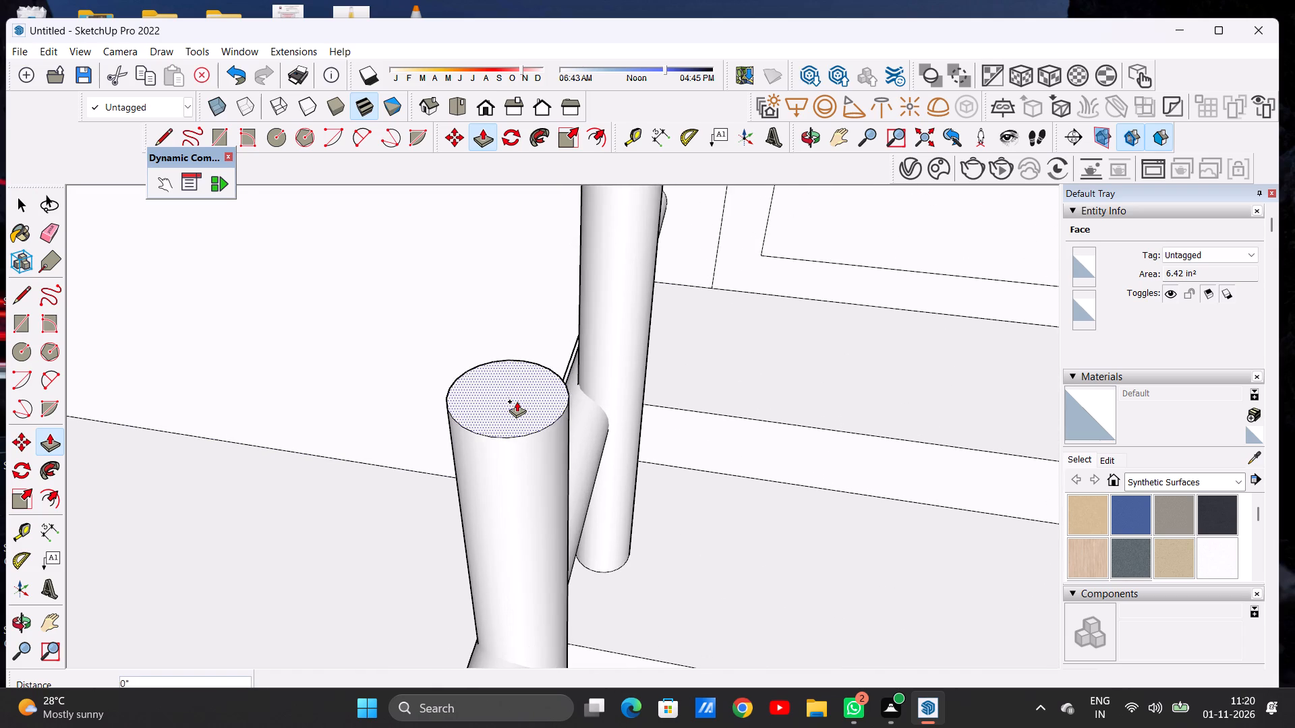
click(515, 356)
scroll(522, 444, down, 12)
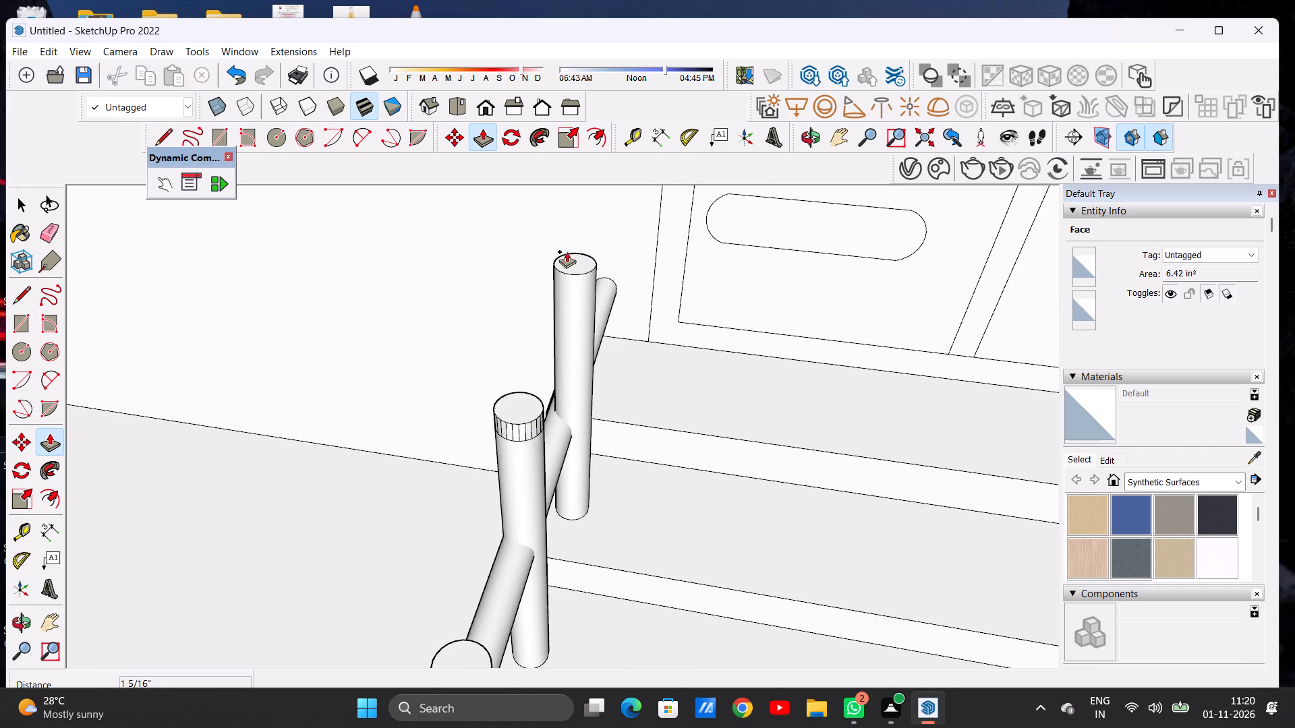
scroll(574, 239, up, 9)
click(580, 292)
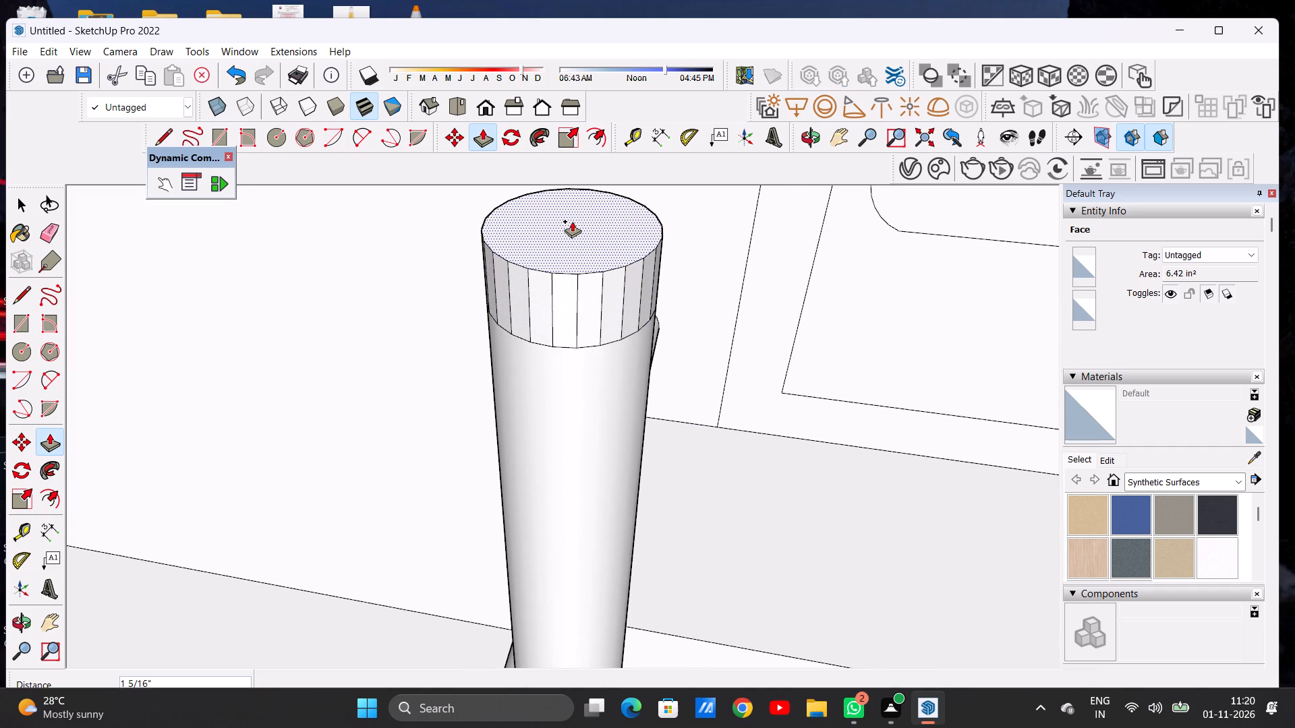
click(572, 222)
scroll(578, 317, down, 20)
scroll(578, 317, down, 1)
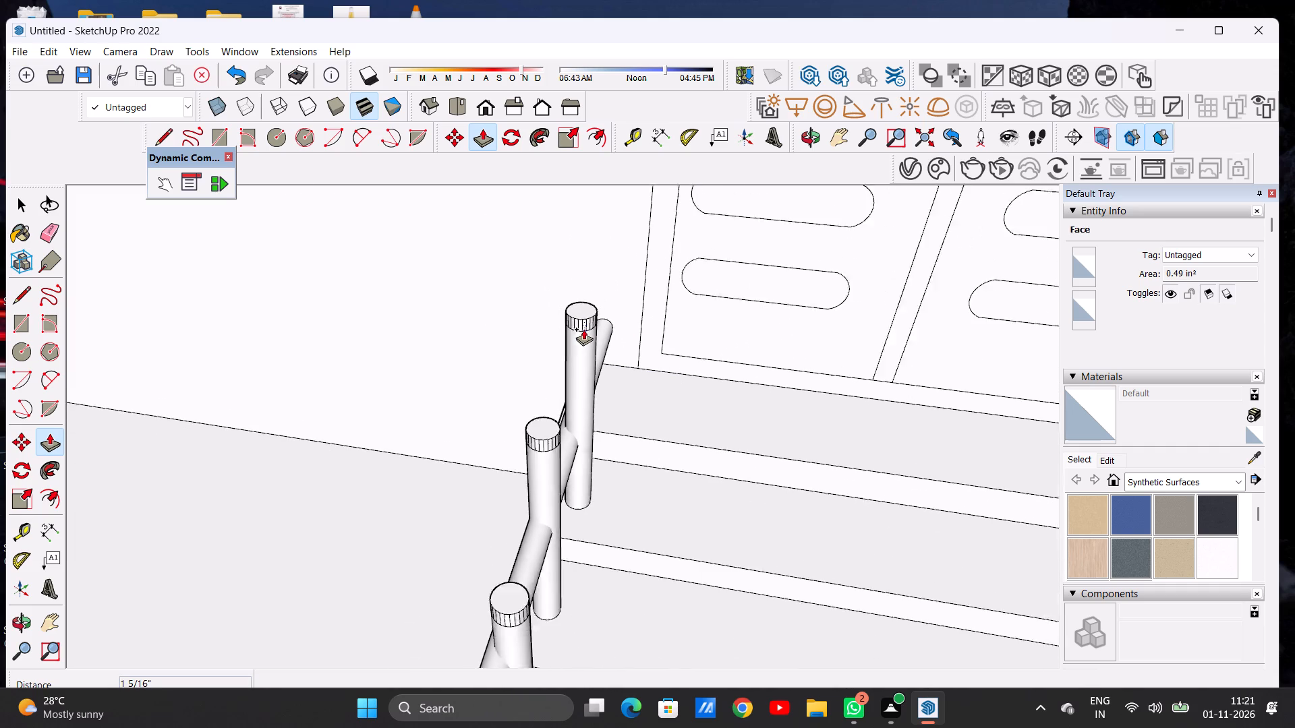
key(space)
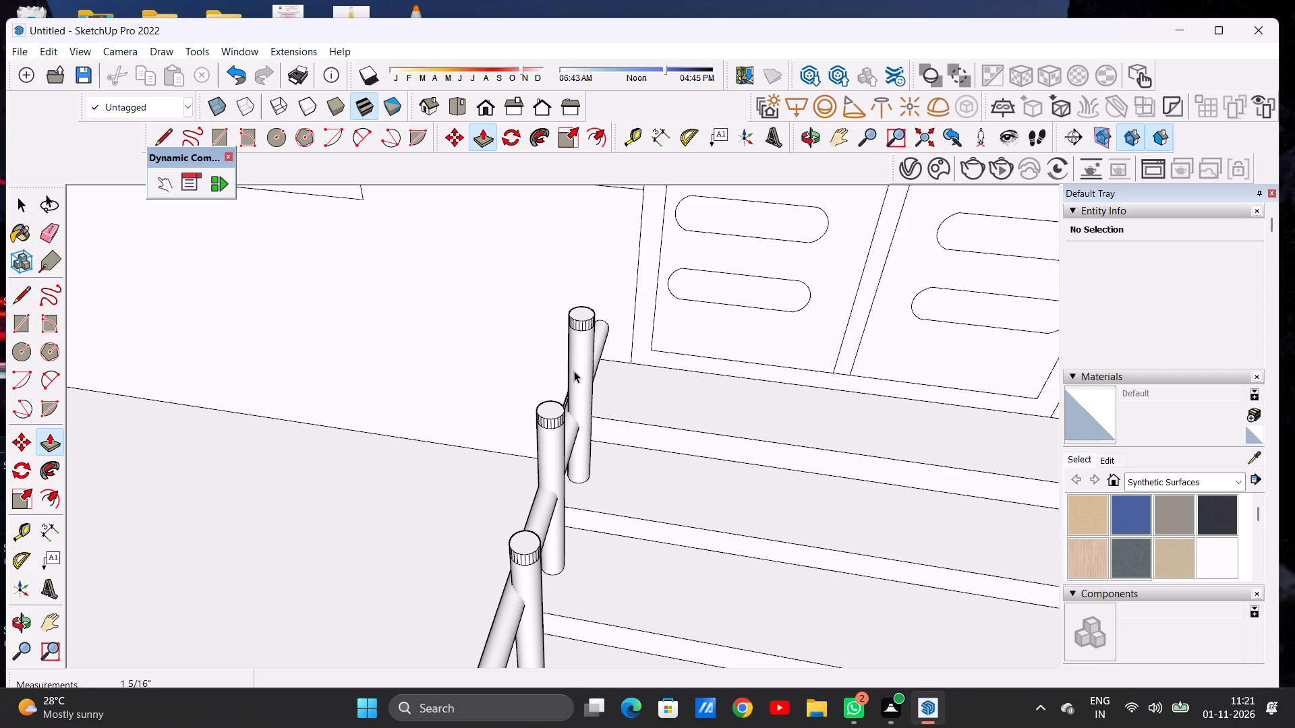
Examine the railing, the entrance steps and the whole building from the front, the side and above.
scroll(591, 425, down, 10)
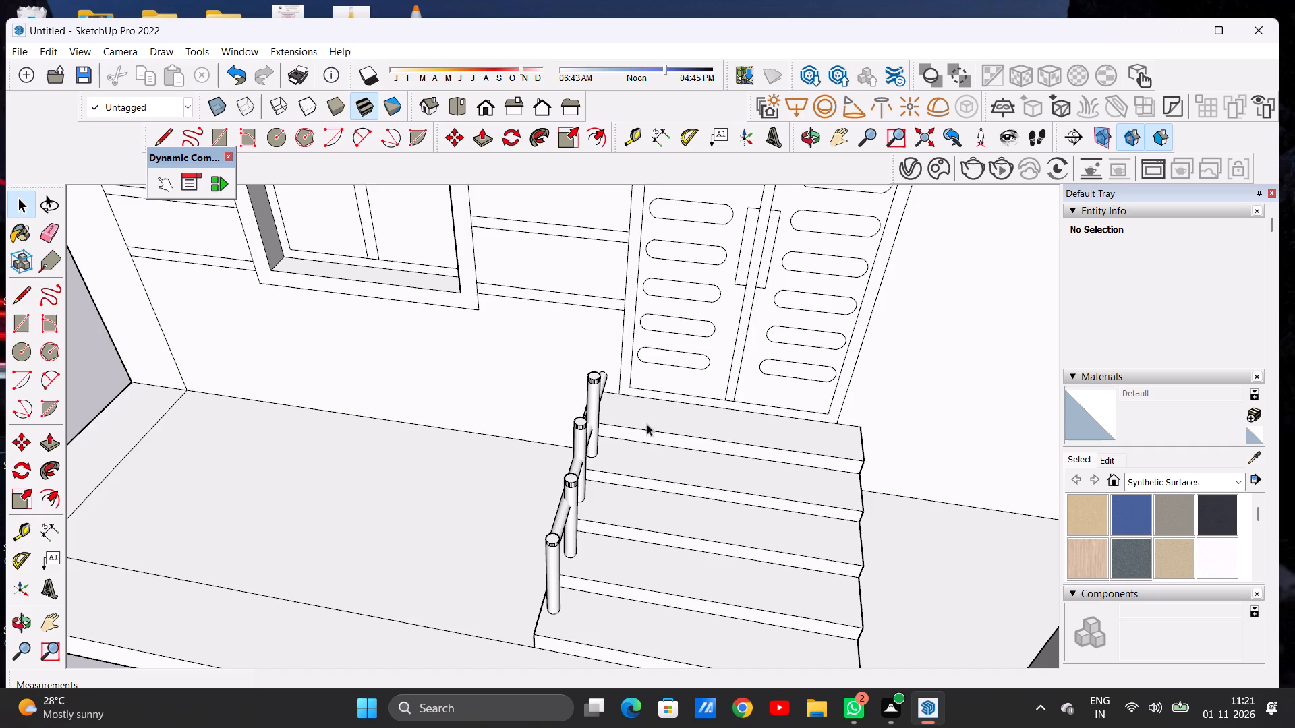
scroll(647, 424, down, 4)
middle_drag(664, 464, 676, 346)
scroll(630, 474, up, 7)
middle_drag(540, 444, 631, 436)
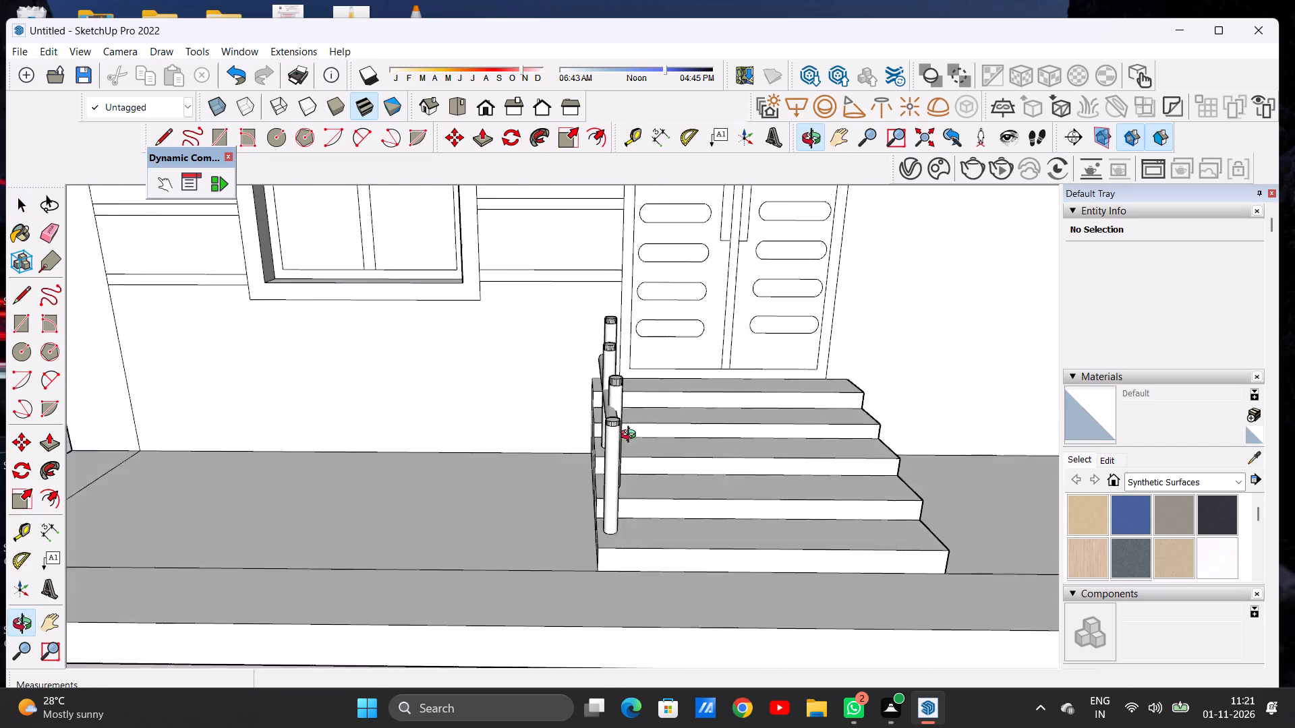
middle_drag(631, 436, 654, 433)
middle_click(829, 396)
middle_drag(636, 448, 819, 406)
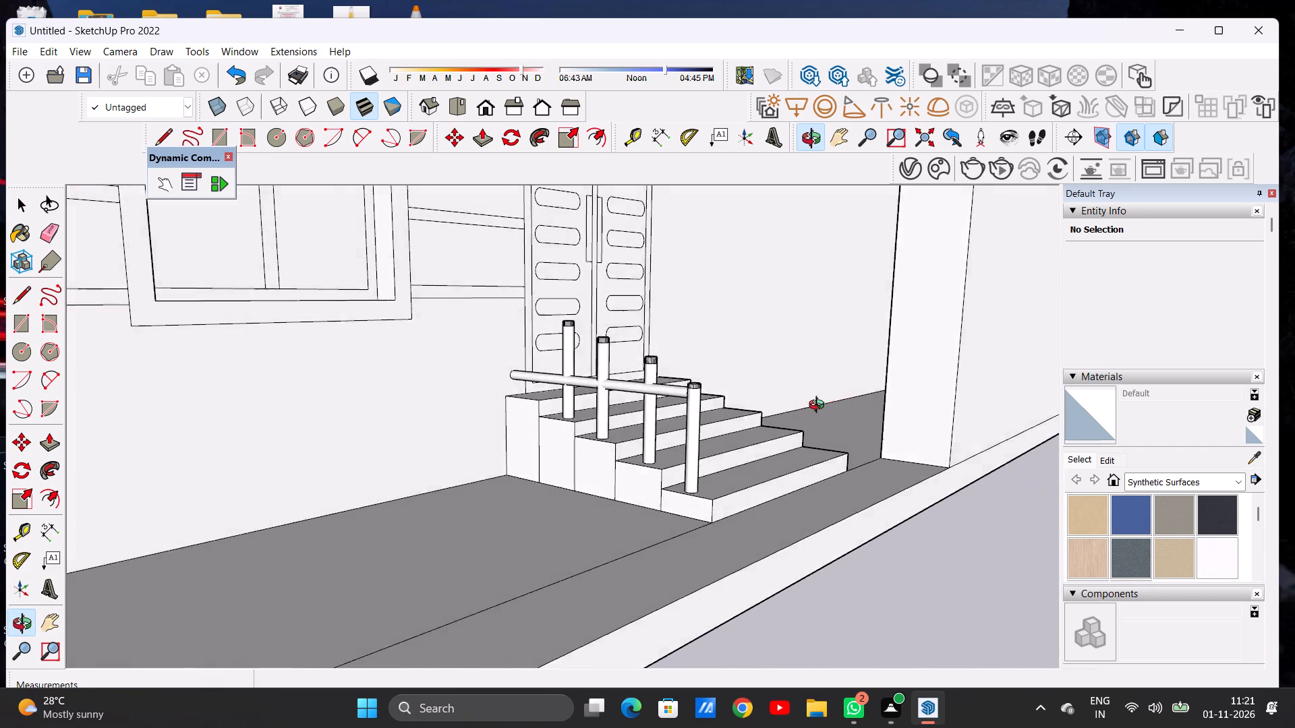
middle_drag(819, 406, 539, 413)
scroll(580, 439, down, 9)
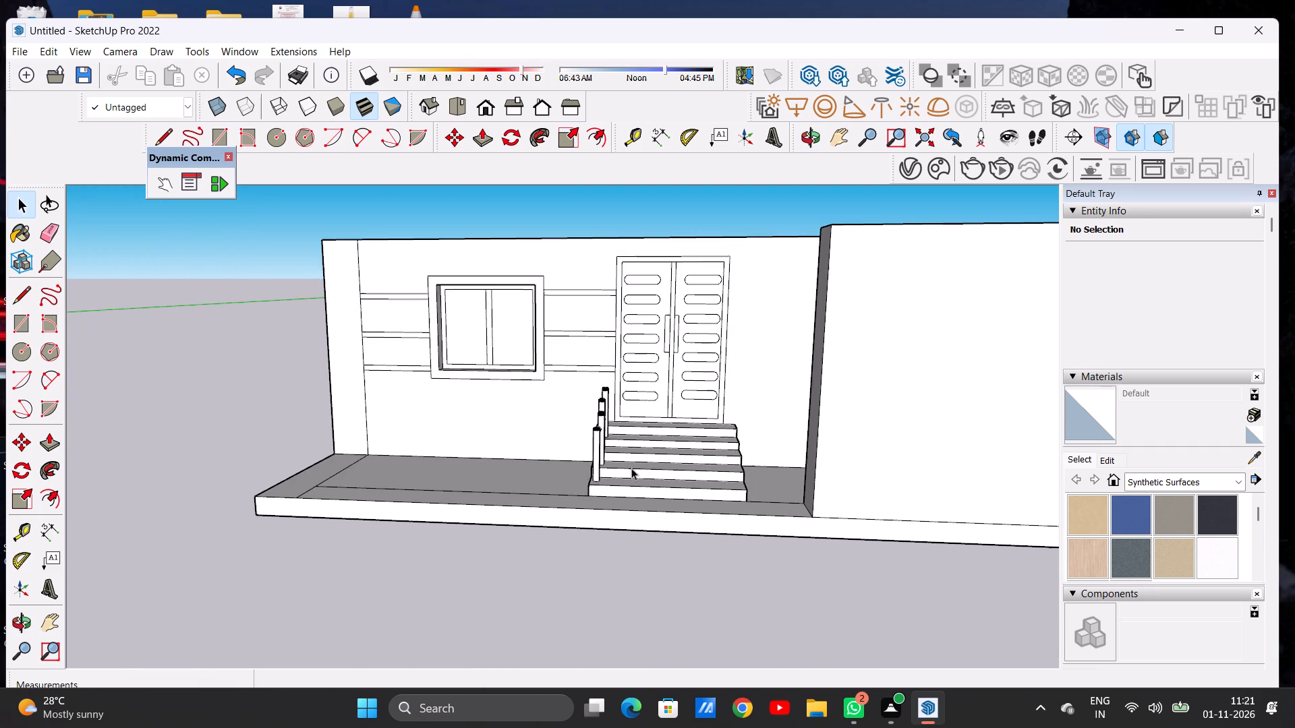
middle_drag(646, 486, 663, 508)
middle_drag(663, 508, 651, 520)
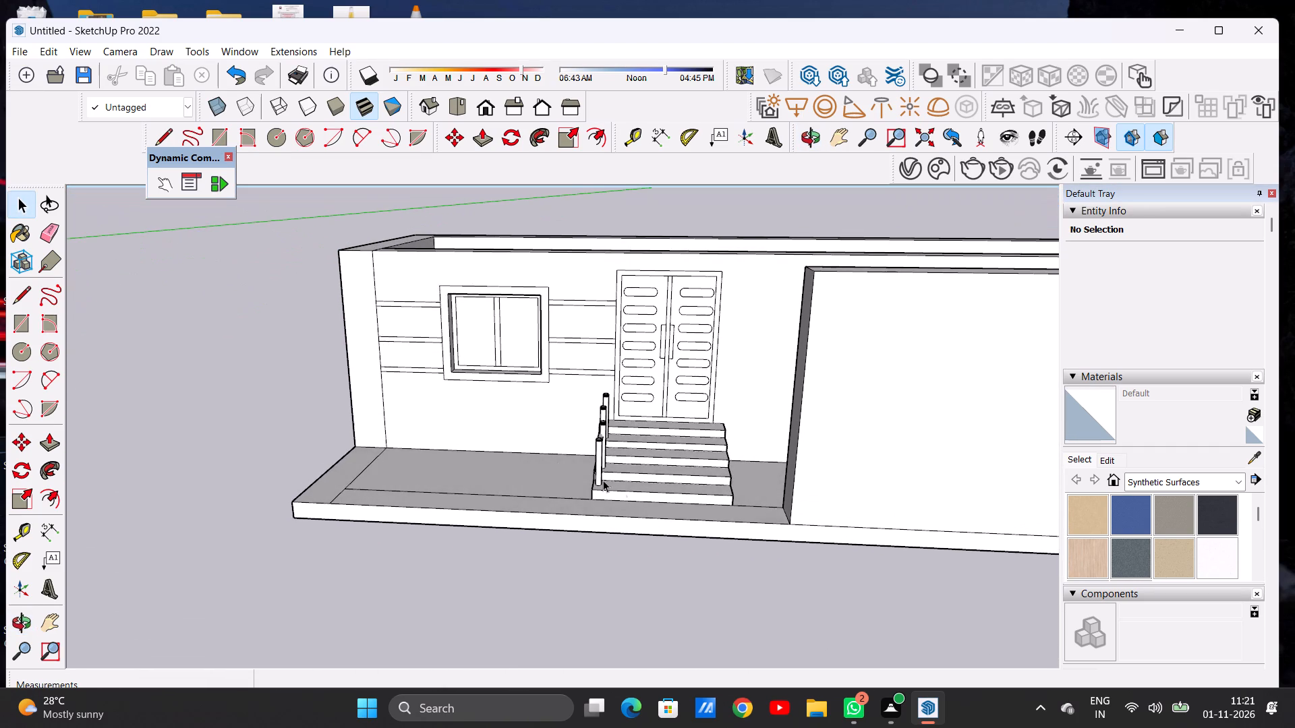
scroll(552, 445, down, 5)
scroll(668, 471, up, 10)
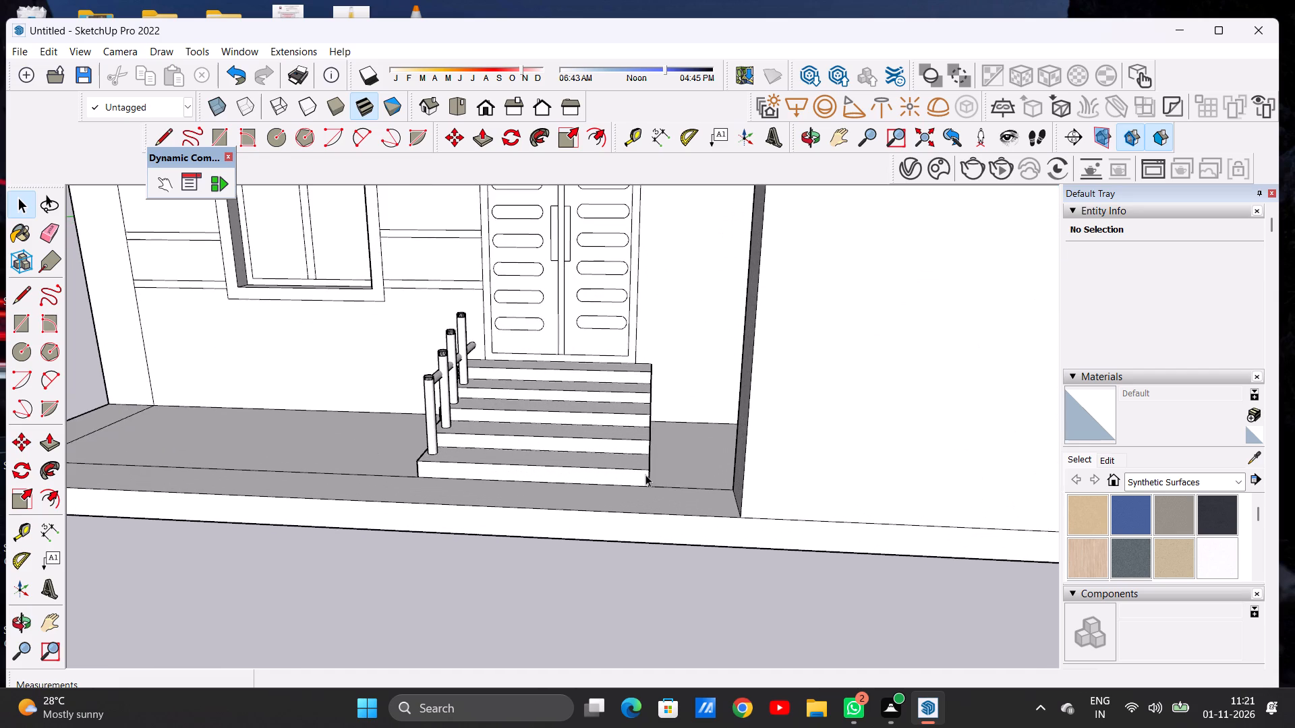
scroll(641, 482, down, 4)
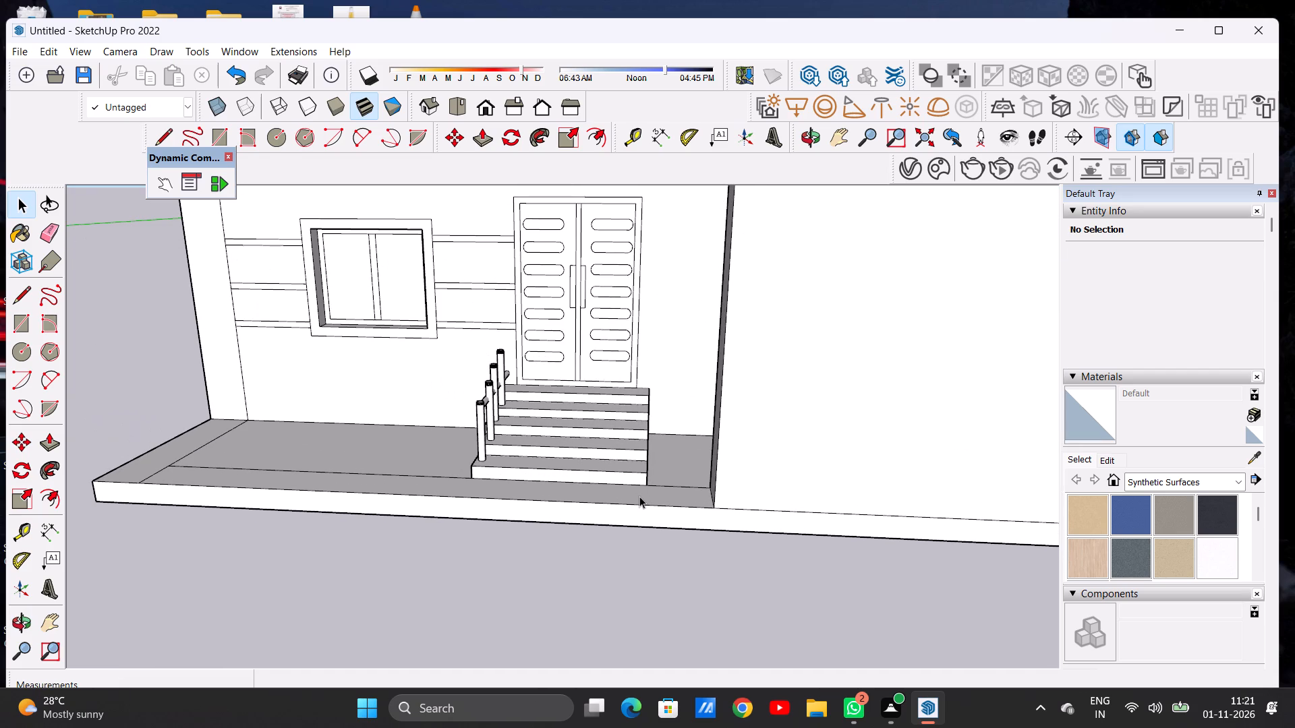
scroll(640, 495, down, 9)
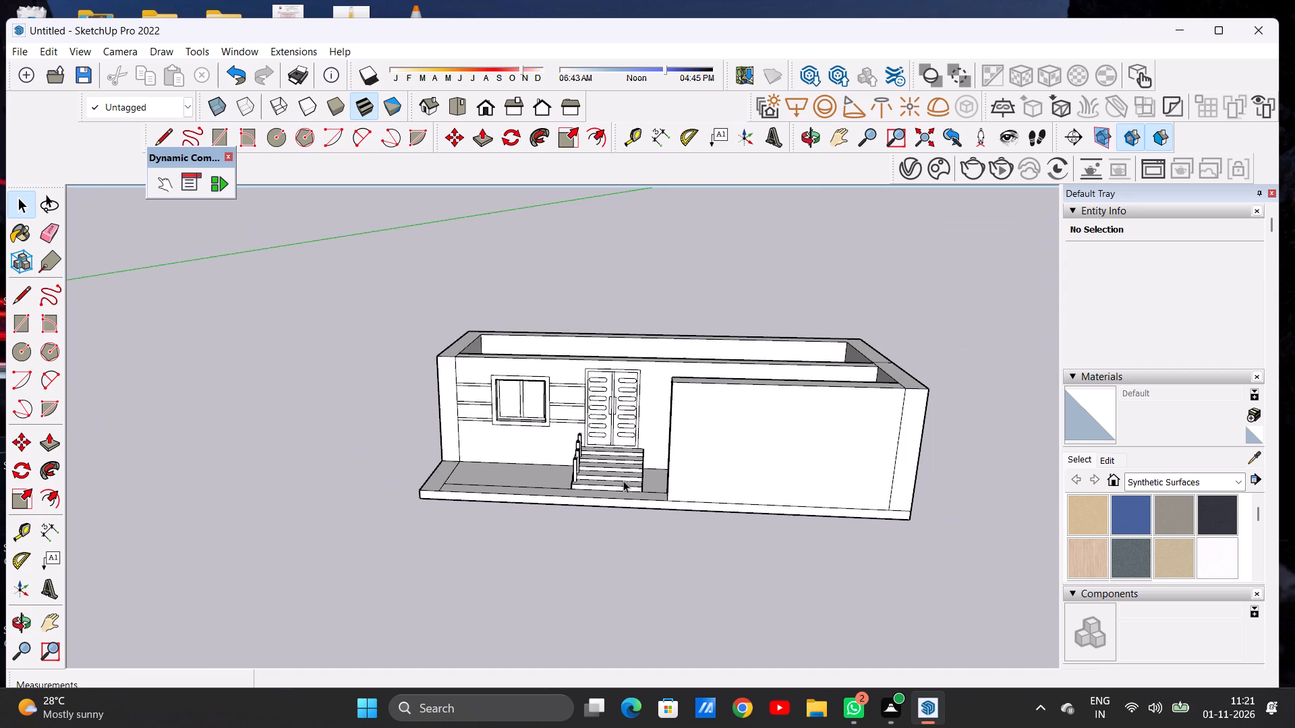
middle_drag(701, 487, 700, 447)
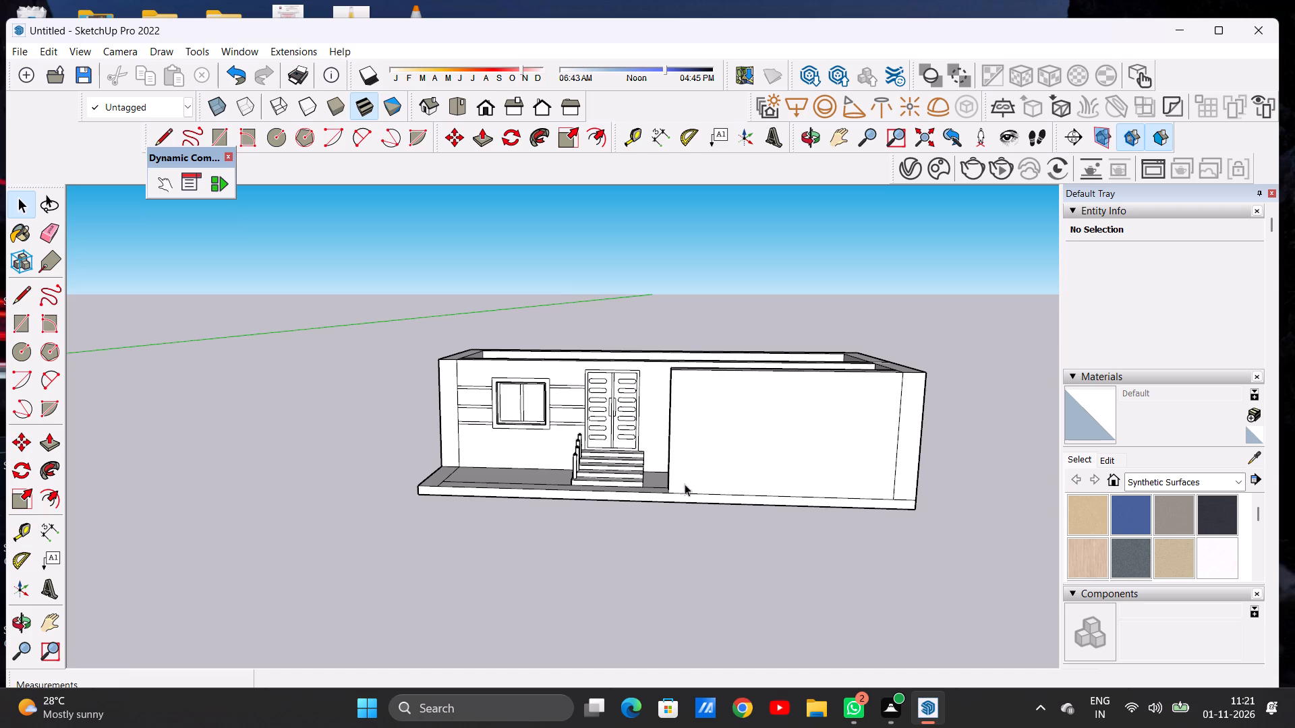
scroll(655, 420, down, 2)
Push/Pull the railing-free end of the bottom entrance step out about 2' 1 3/16" to the projecting wall.
middle_drag(639, 471, 639, 566)
scroll(655, 469, up, 12)
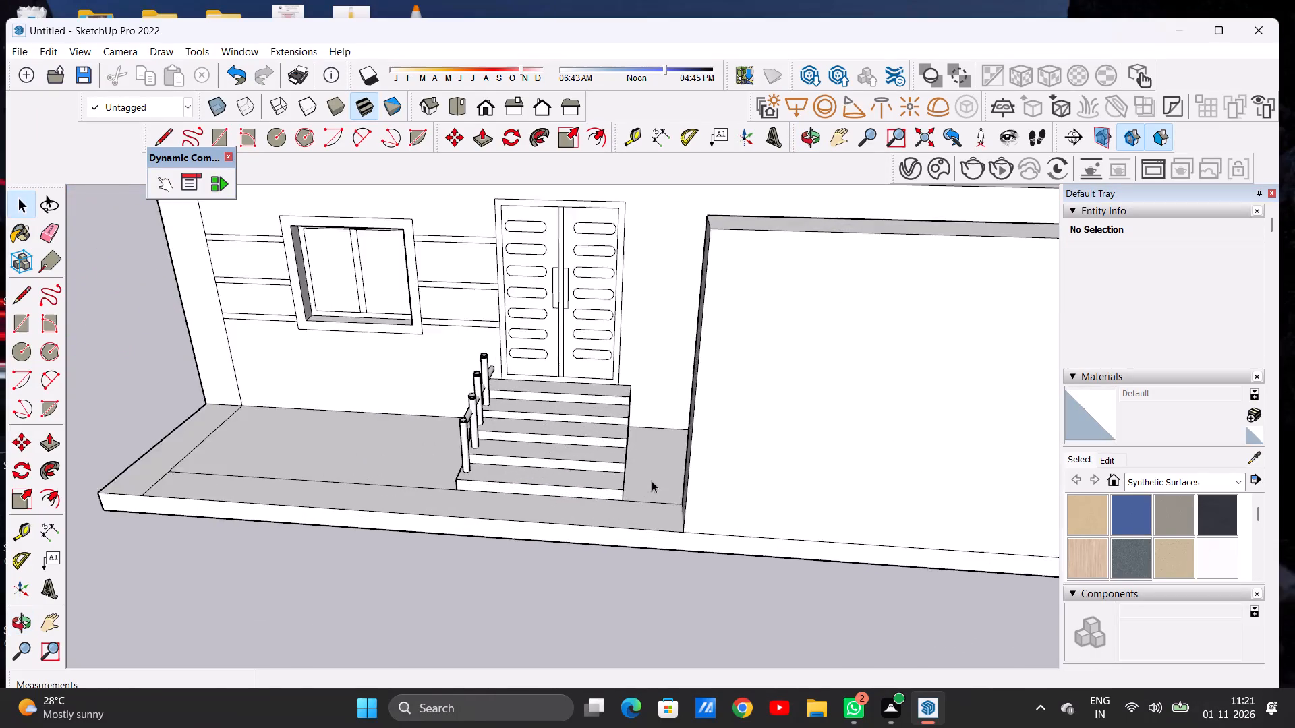
scroll(652, 481, up, 7)
middle_drag(622, 491, 531, 476)
key(p)
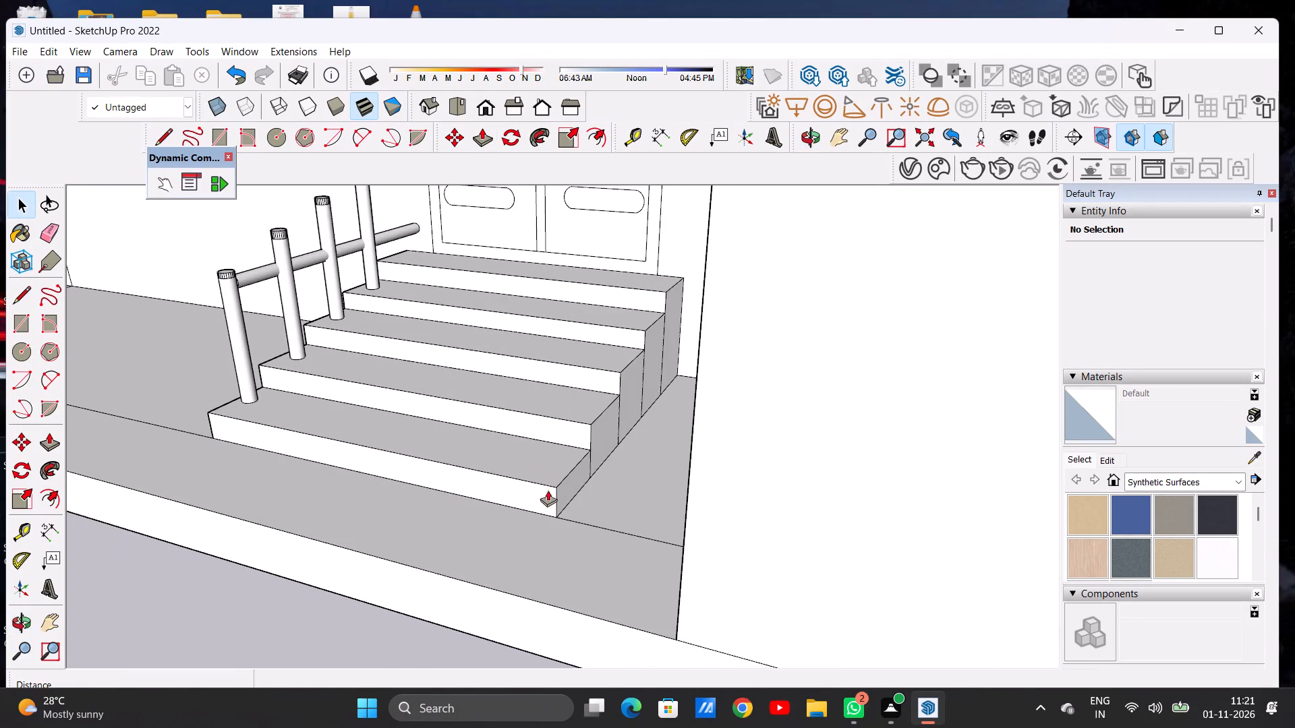
scroll(569, 493, up, 2)
scroll(569, 494, down, 1)
scroll(569, 494, up, 6)
click(571, 495)
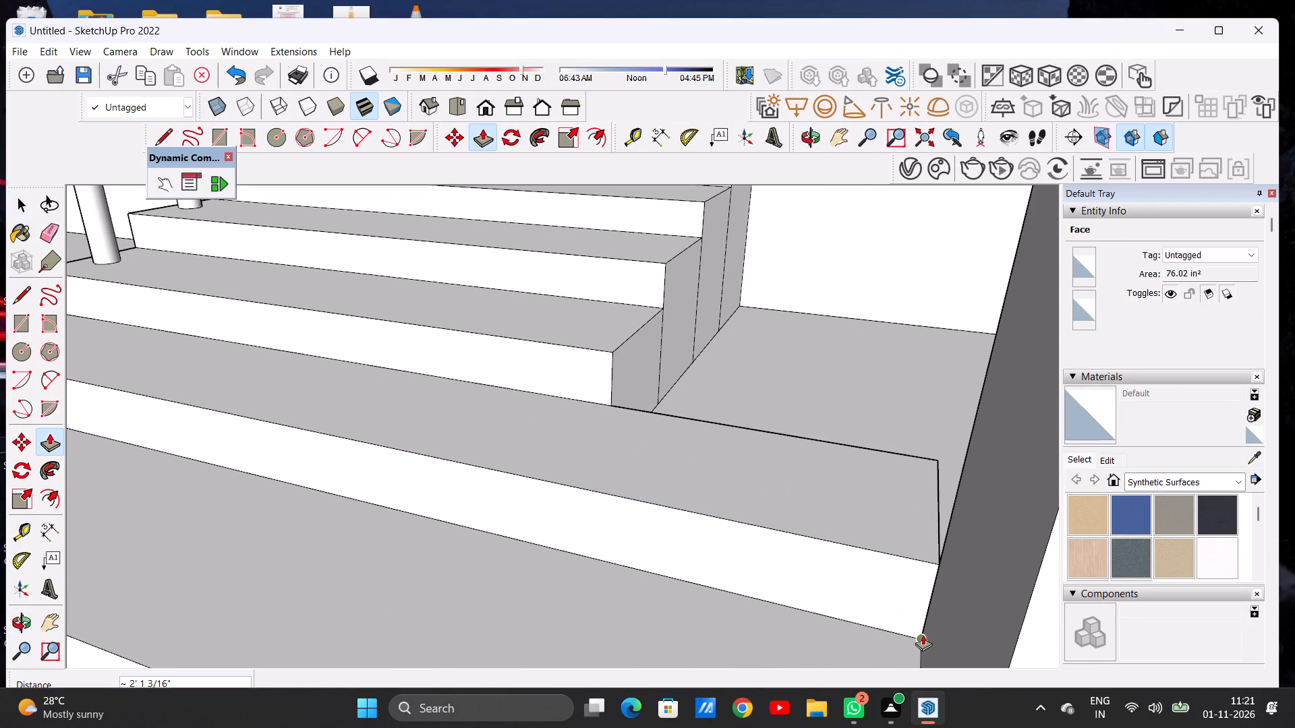
click(923, 634)
Extend the end face of the second step from the bottom by about 2' 1 3/16", level with the bottom step's end.
scroll(807, 479, down, 20)
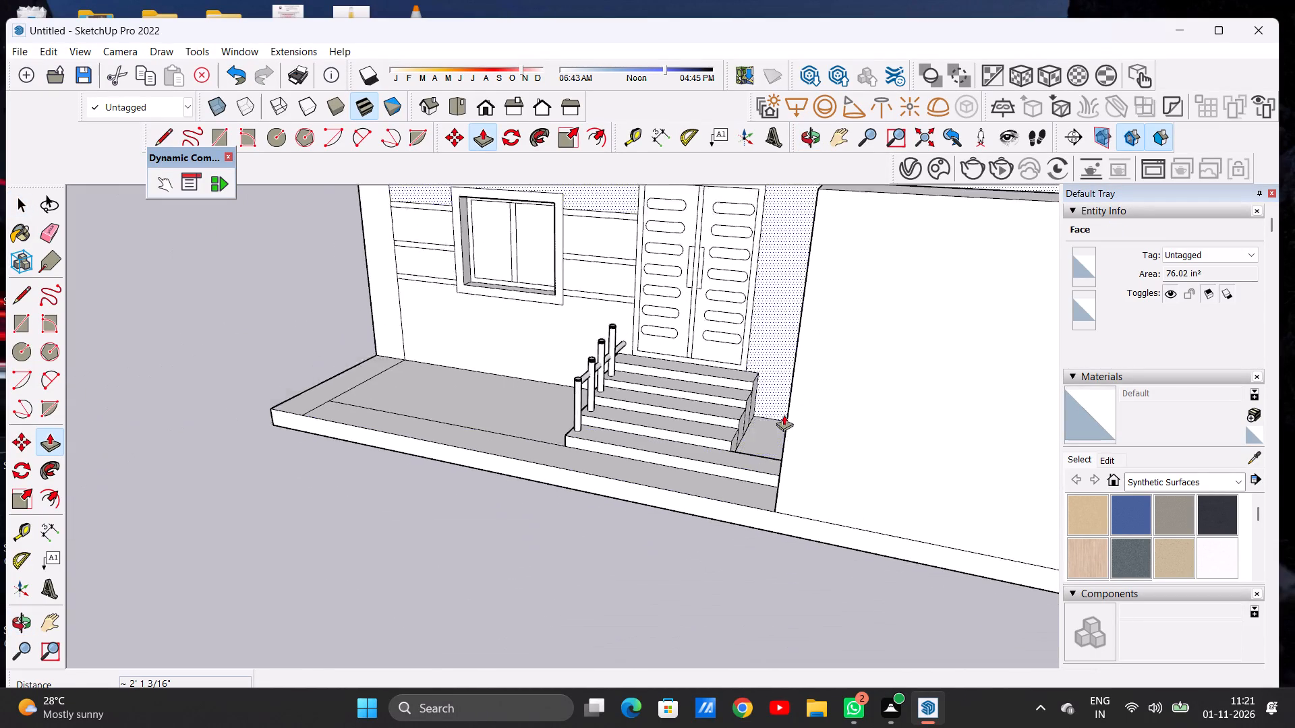
scroll(784, 415, down, 4)
middle_drag(813, 351, 484, 415)
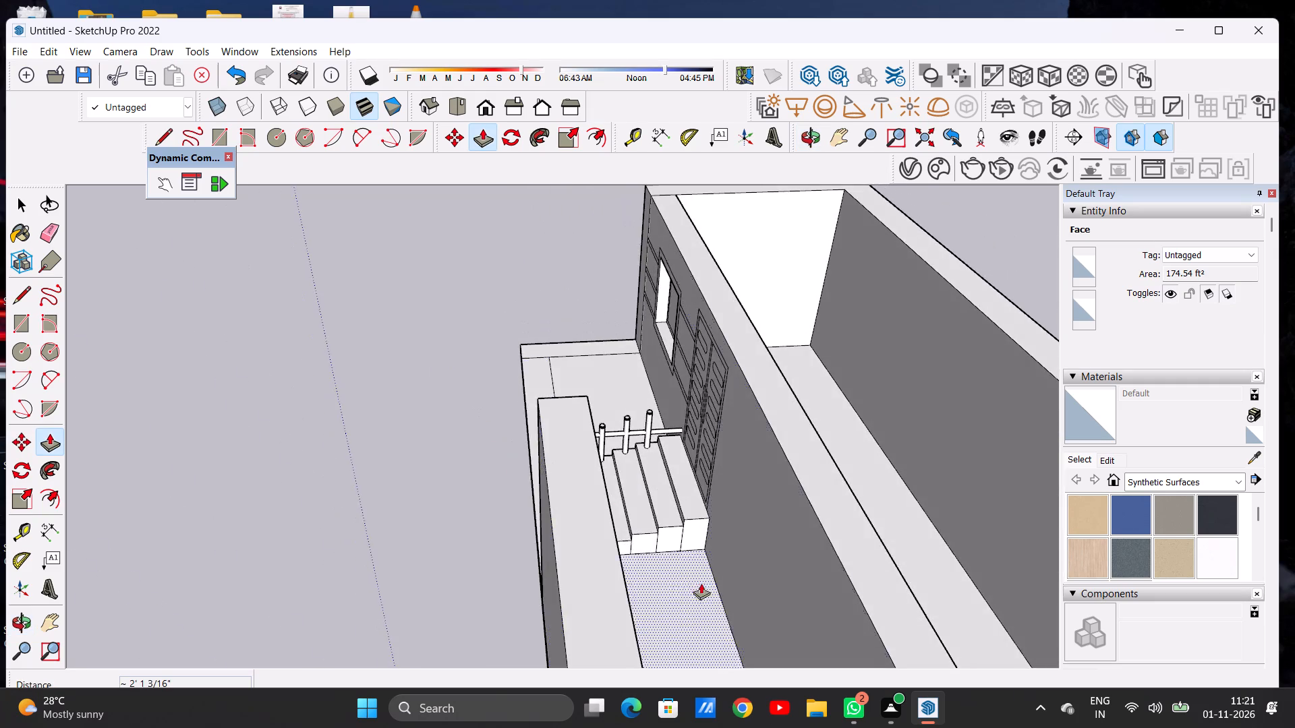
scroll(683, 581, up, 6)
scroll(559, 529, up, 6)
click(585, 530)
scroll(596, 518, down, 6)
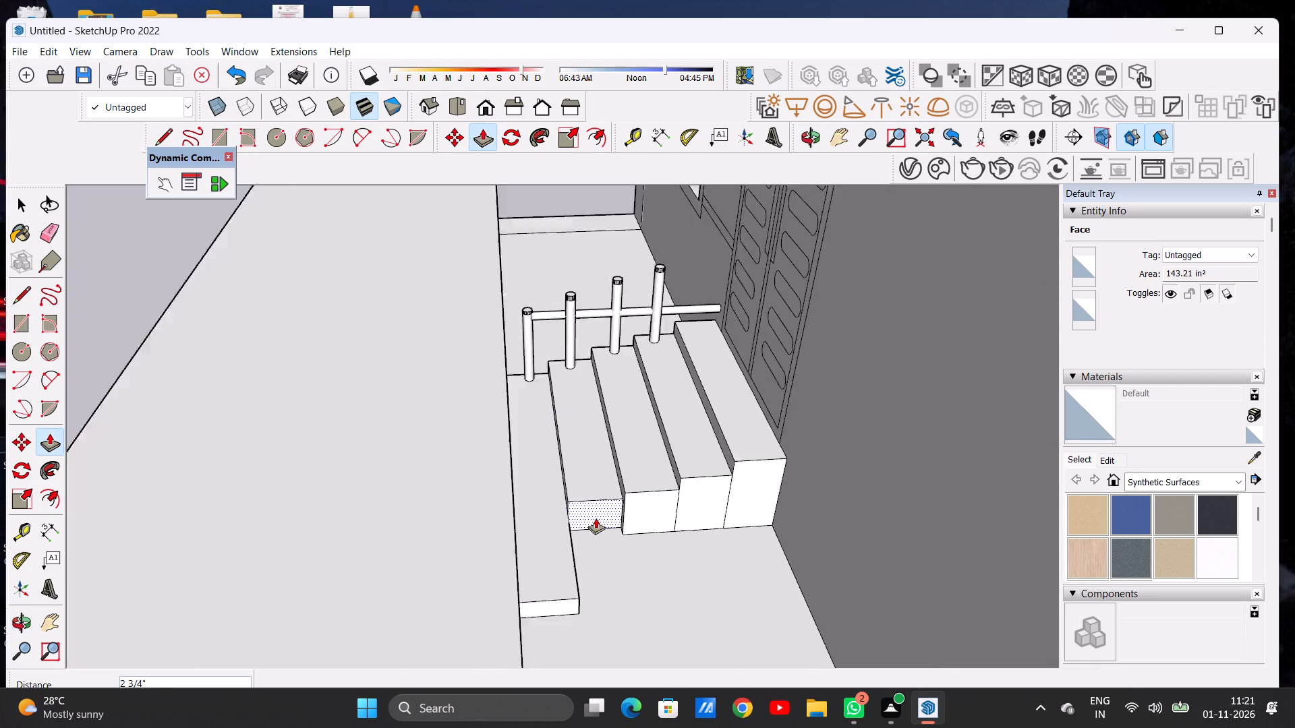
scroll(596, 582, up, 6)
scroll(596, 582, down, 1)
scroll(596, 582, up, 3)
click(567, 609)
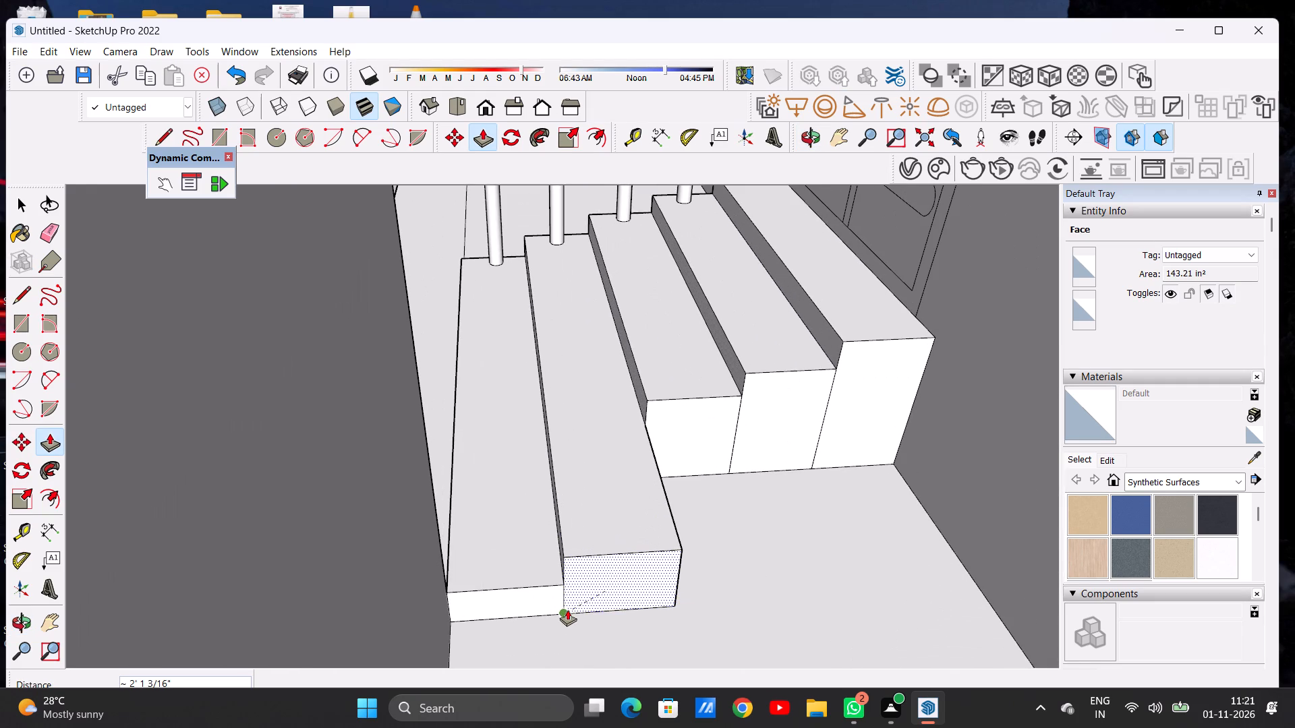
Push/Pull the end faces of the three upper entrance steps out about 2' 1 3/16", level with the lower steps' ends.
click(684, 451)
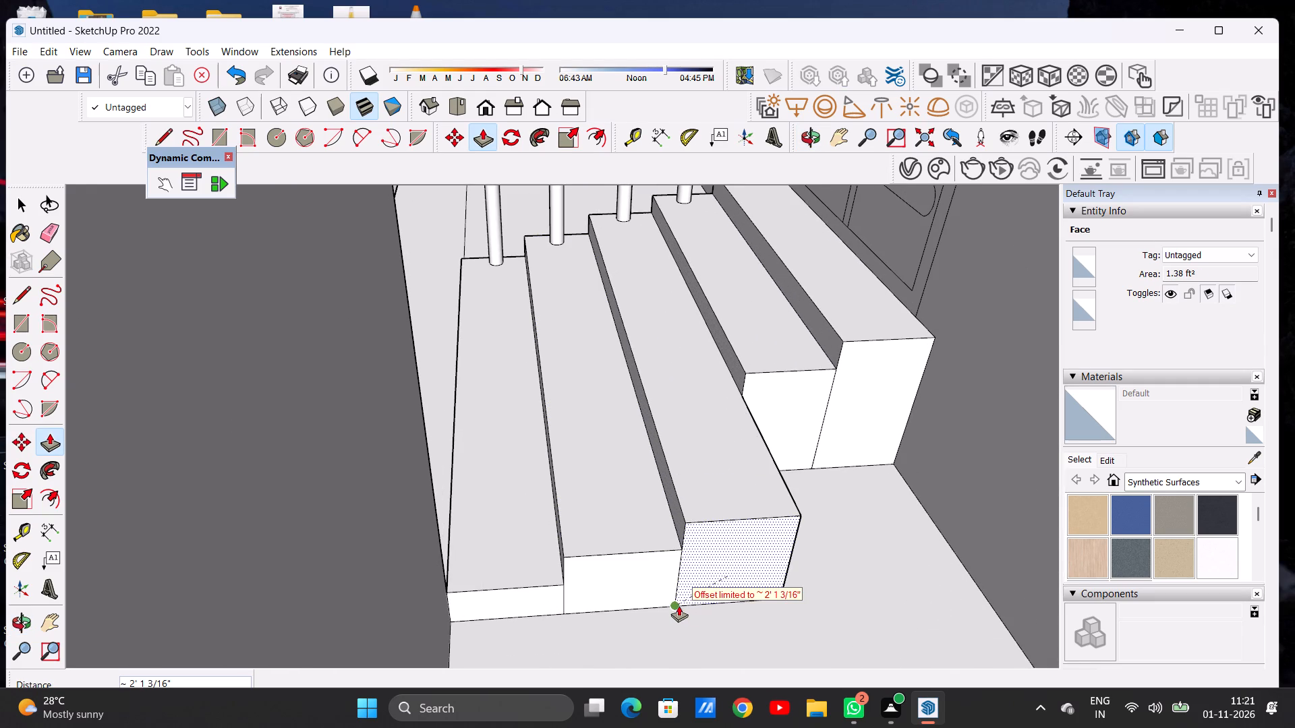
click(679, 605)
click(787, 414)
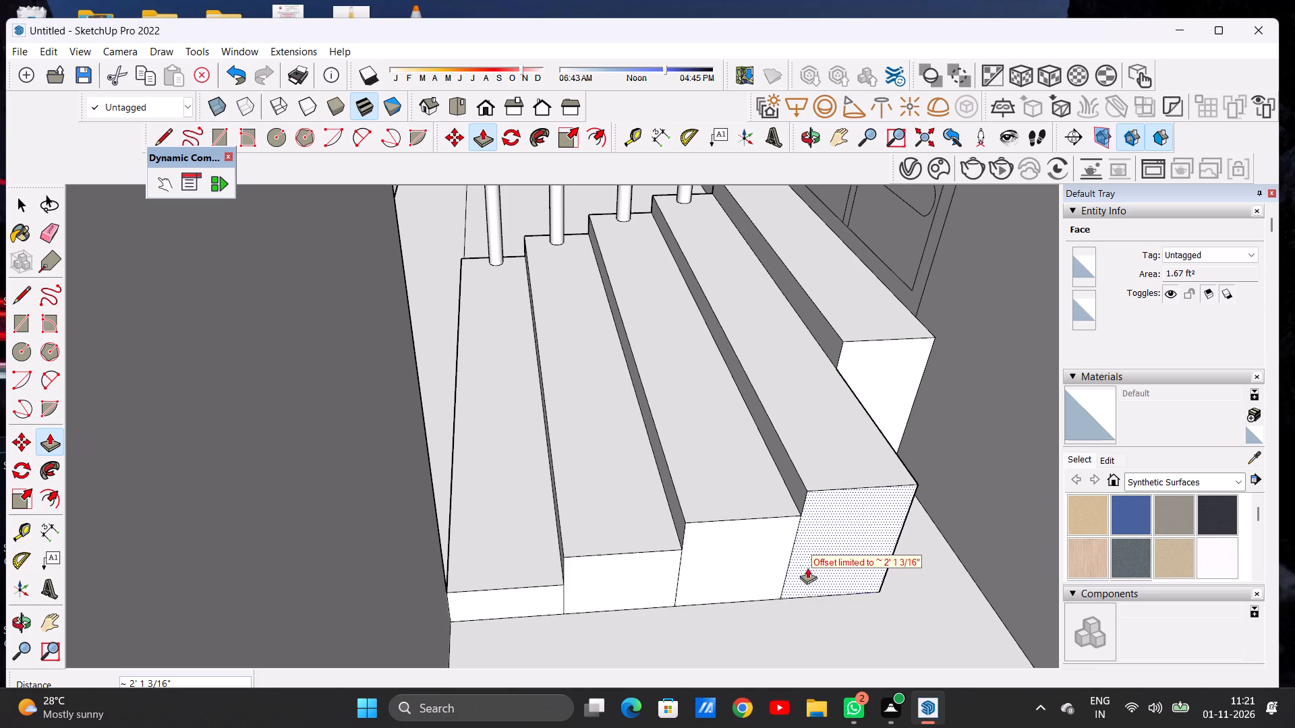
click(781, 590)
click(906, 392)
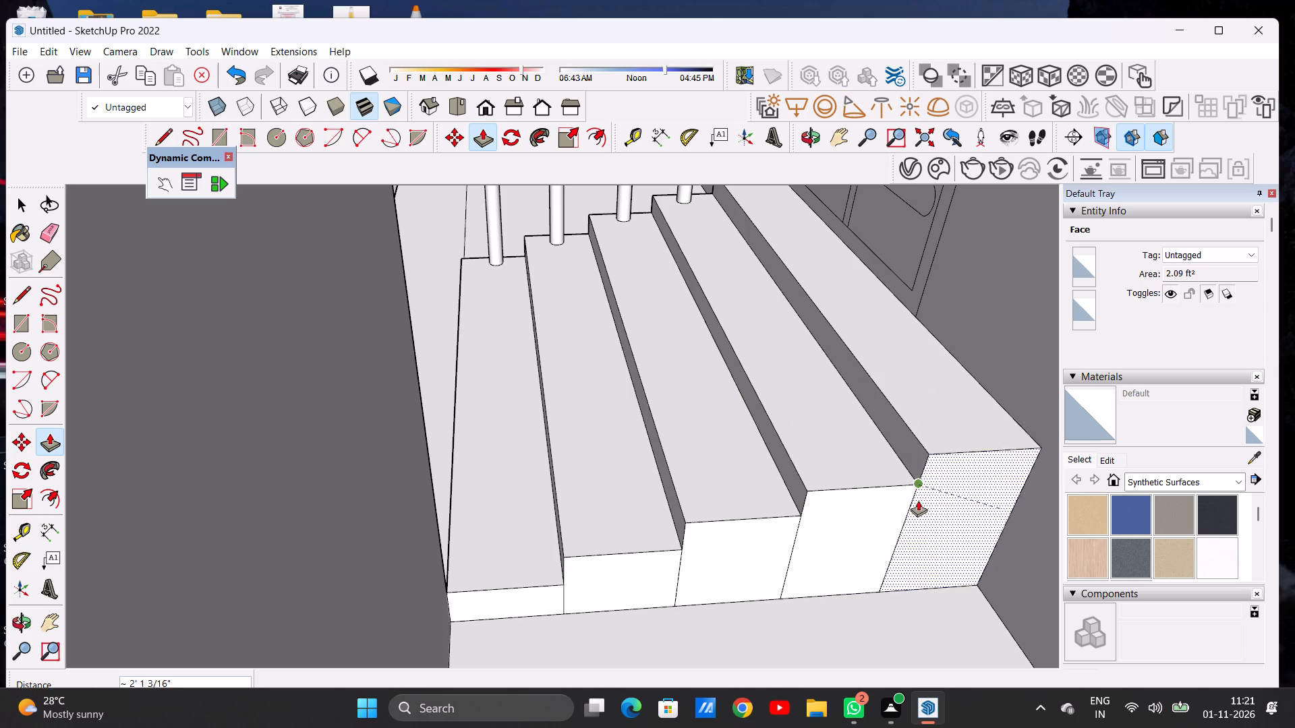
click(884, 587)
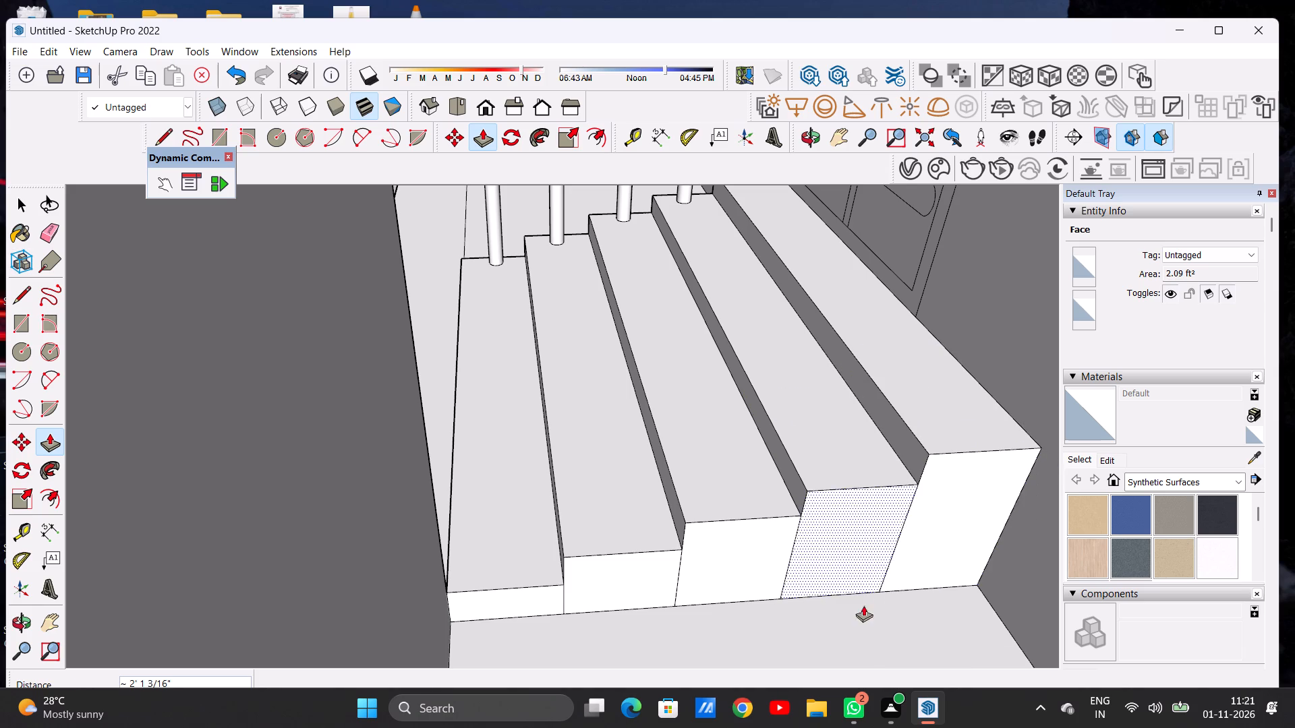
key(space)
Examine the widened entrance steps, the door and window wall, and the whole building from the front and above.
click(482, 99)
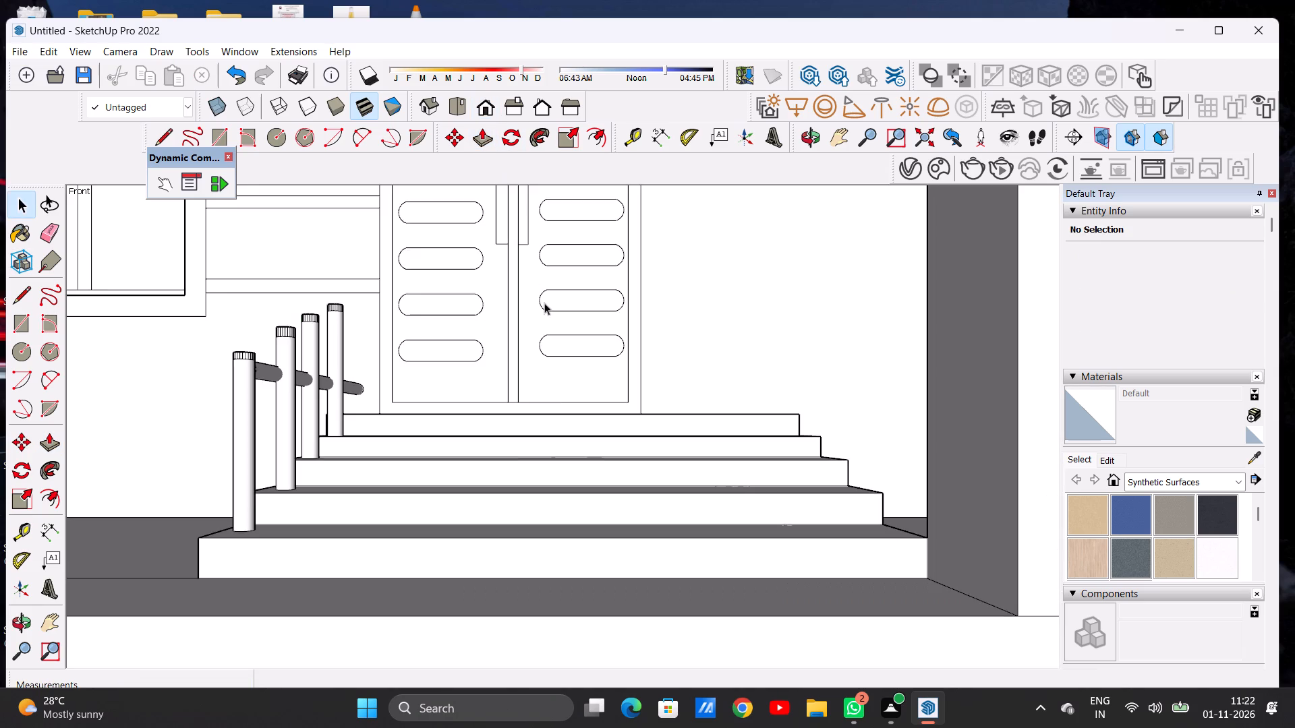
scroll(555, 387, down, 12)
middle_drag(556, 420, 556, 476)
scroll(560, 473, up, 5)
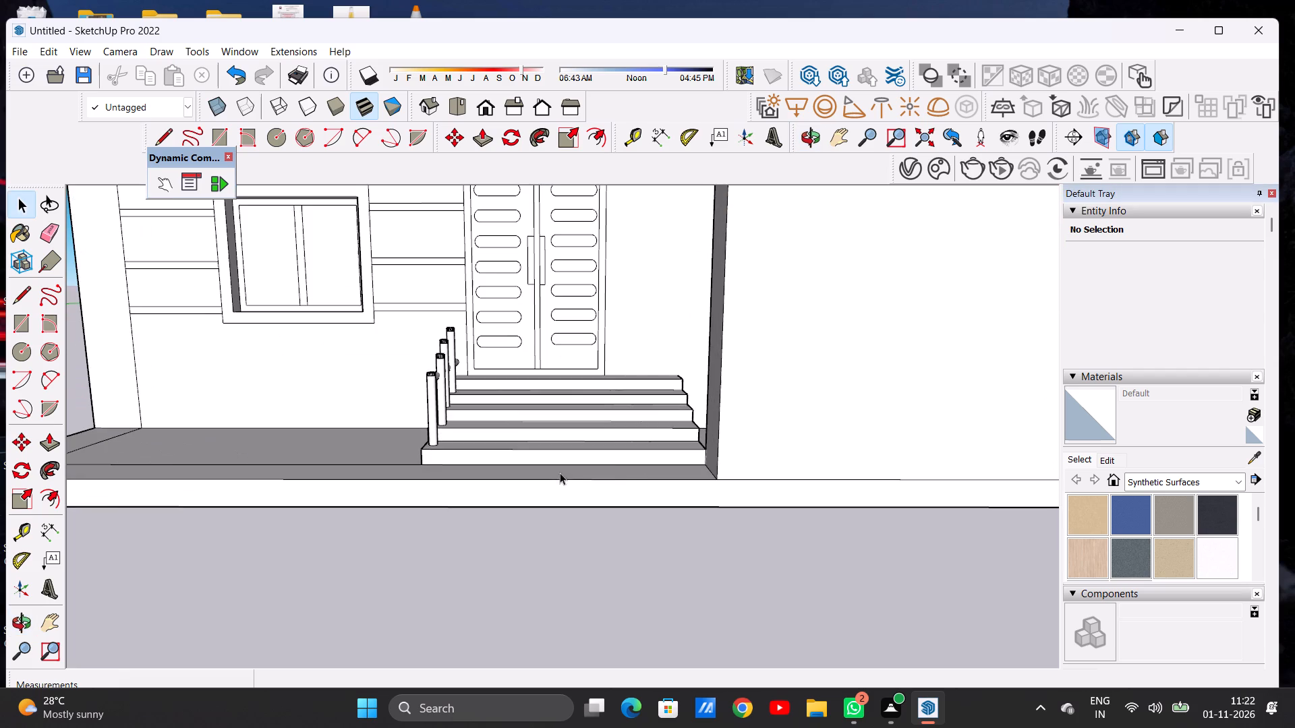
middle_drag(617, 462, 612, 443)
scroll(616, 455, down, 10)
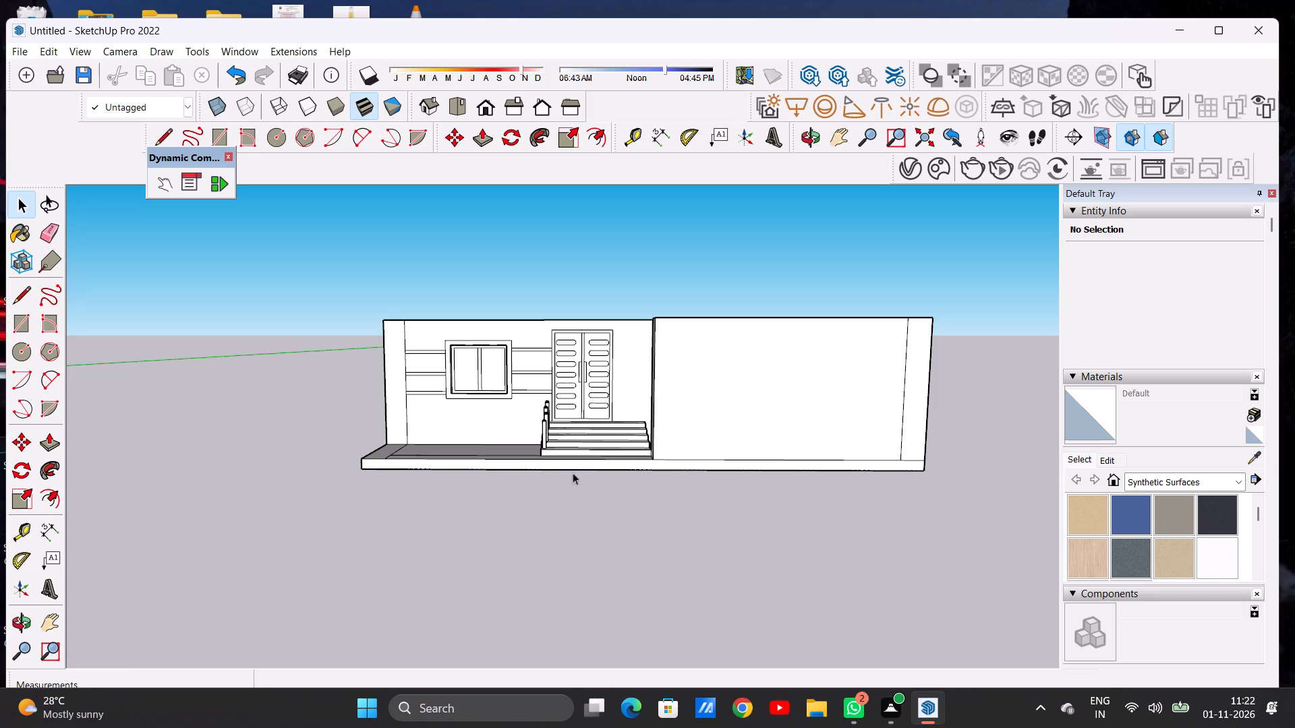
scroll(533, 520, down, 8)
scroll(554, 427, up, 2)
scroll(554, 426, down, 1)
scroll(554, 426, up, 13)
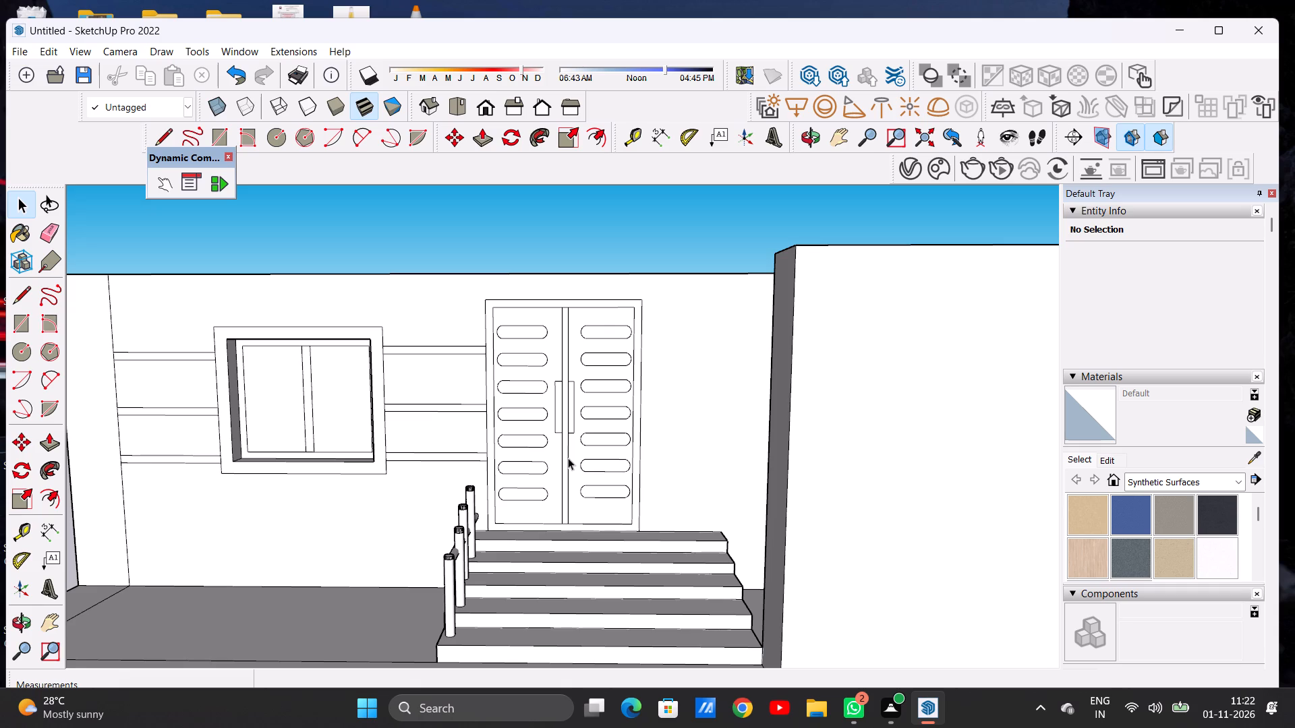
scroll(568, 458, down, 9)
scroll(565, 529, up, 14)
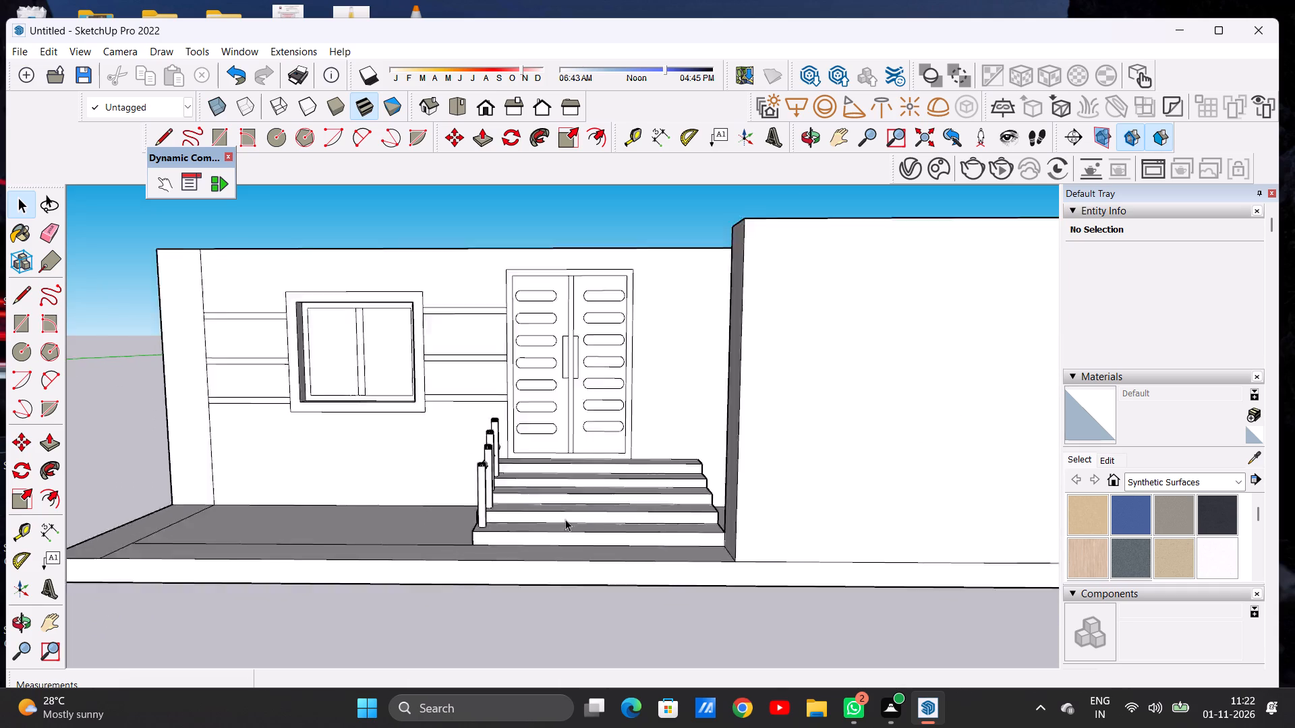
scroll(565, 519, up, 2)
scroll(565, 519, down, 1)
middle_drag(637, 489, 681, 564)
middle_click(681, 564)
middle_drag(671, 568, 660, 569)
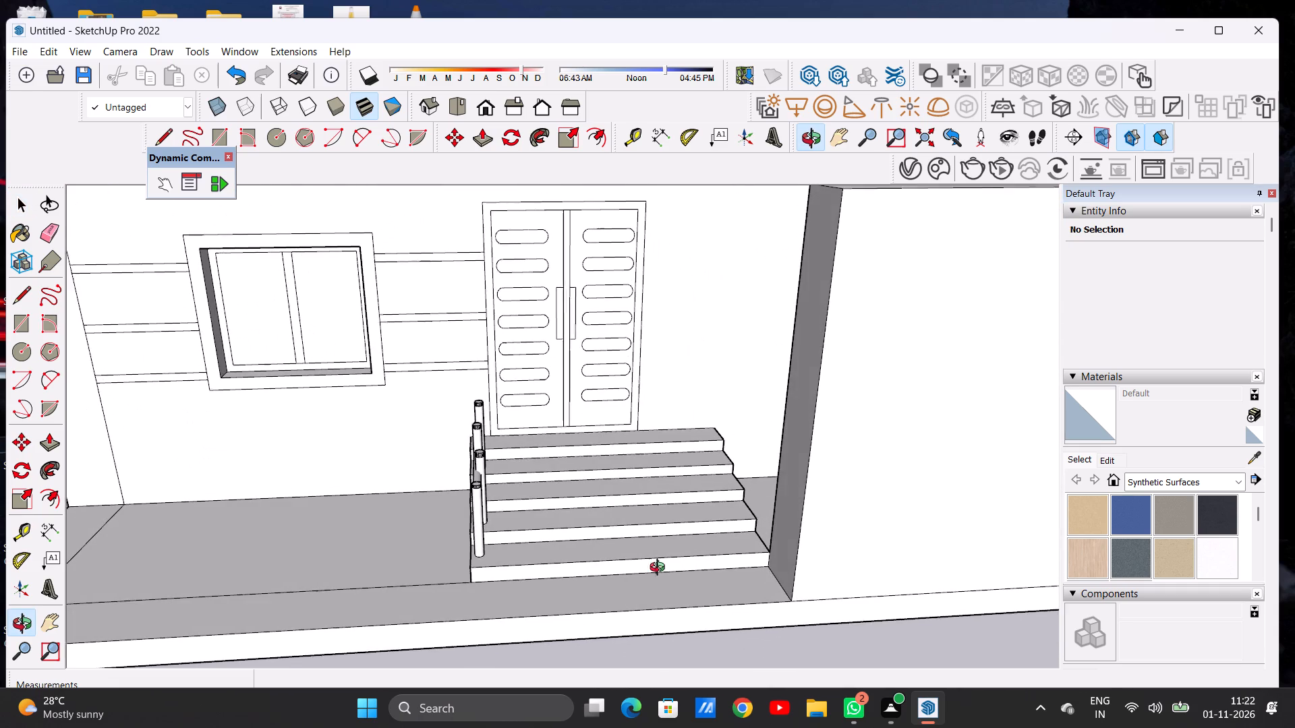
middle_drag(660, 569, 660, 570)
middle_drag(606, 564, 562, 582)
scroll(605, 559, down, 8)
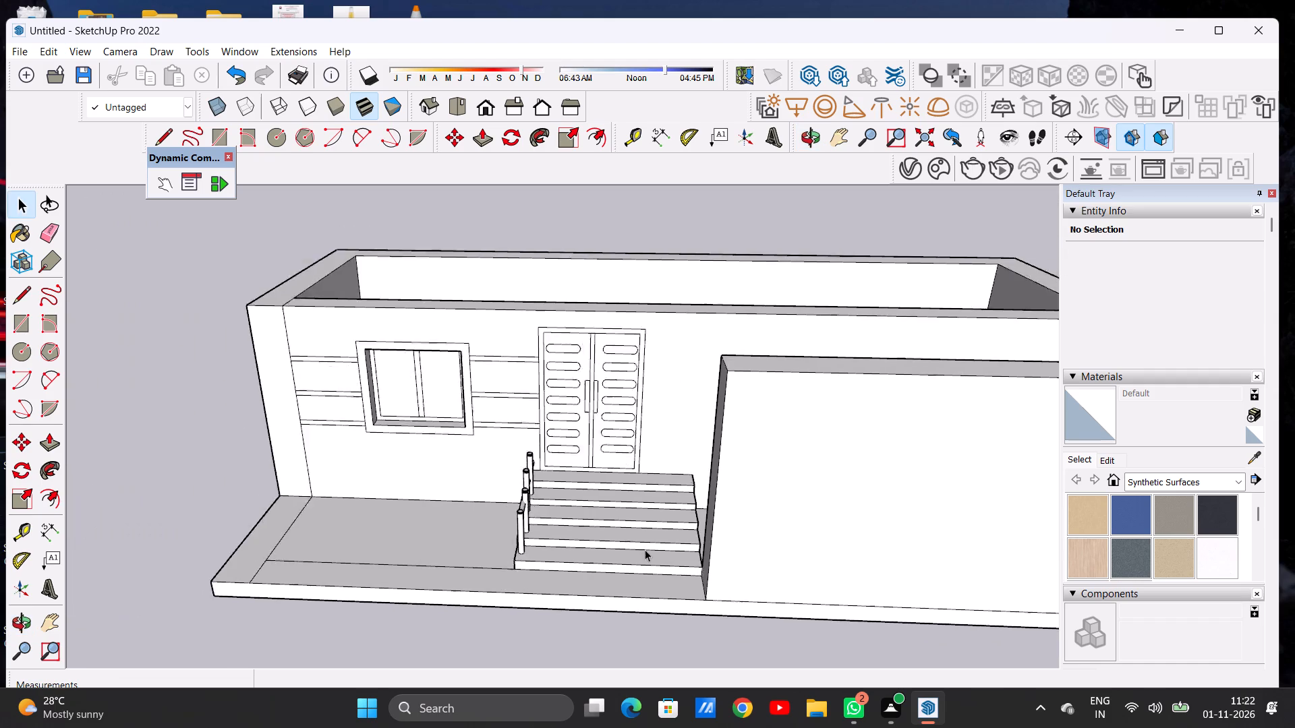
scroll(645, 549, down, 5)
middle_drag(637, 566, 639, 472)
scroll(633, 479, up, 7)
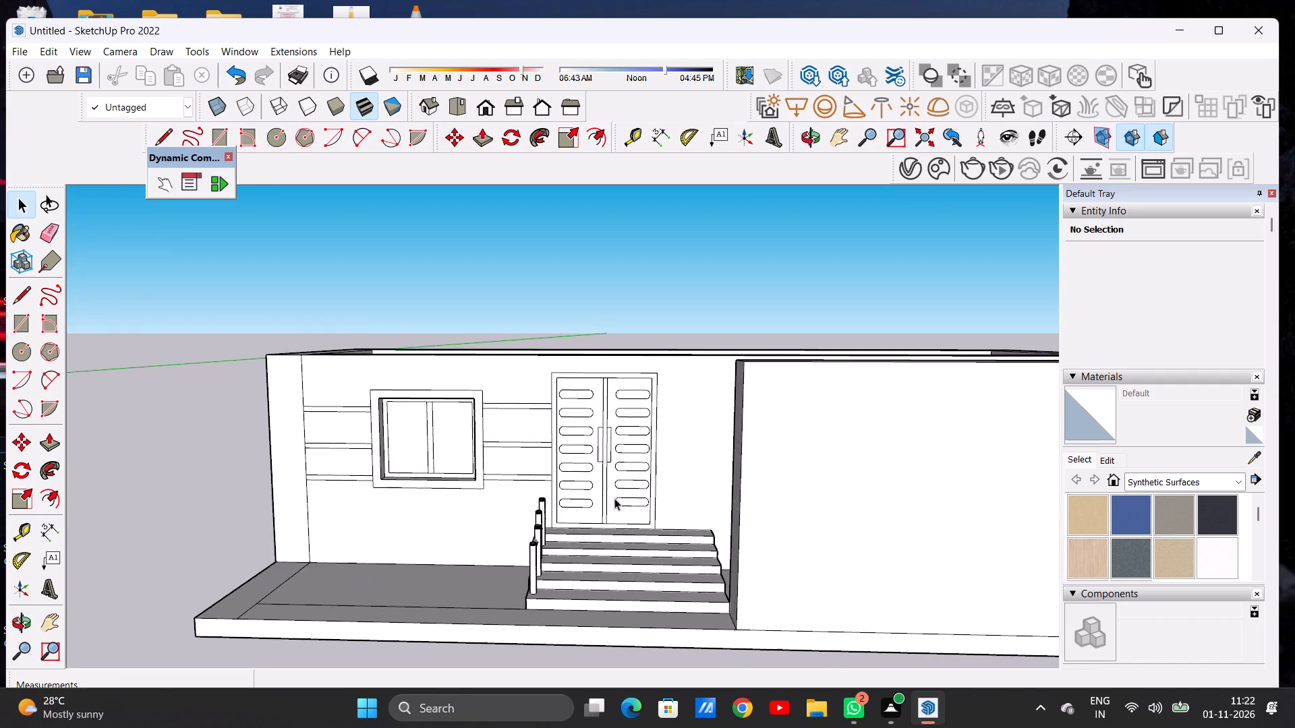
scroll(614, 498, up, 6)
middle_drag(618, 524, 542, 529)
middle_drag(585, 520, 623, 513)
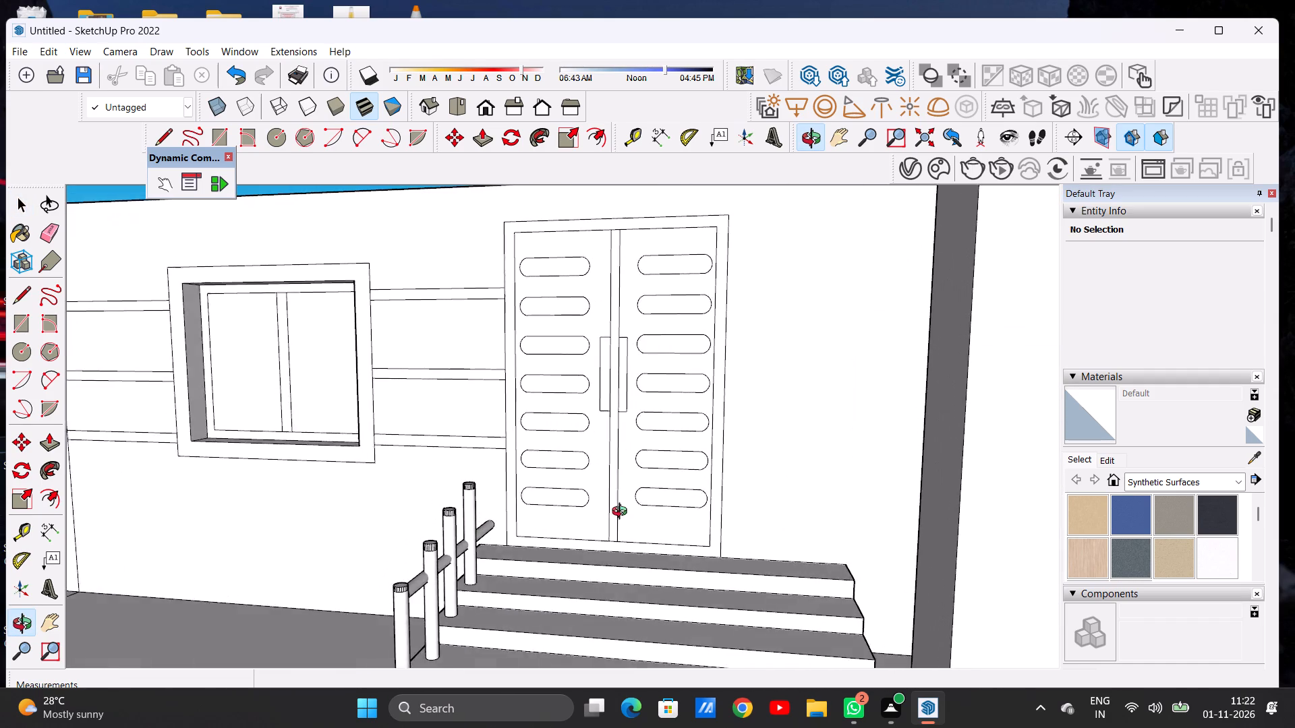
middle_drag(623, 513, 672, 503)
scroll(627, 551, down, 1)
scroll(627, 552, up, 1)
scroll(627, 552, down, 7)
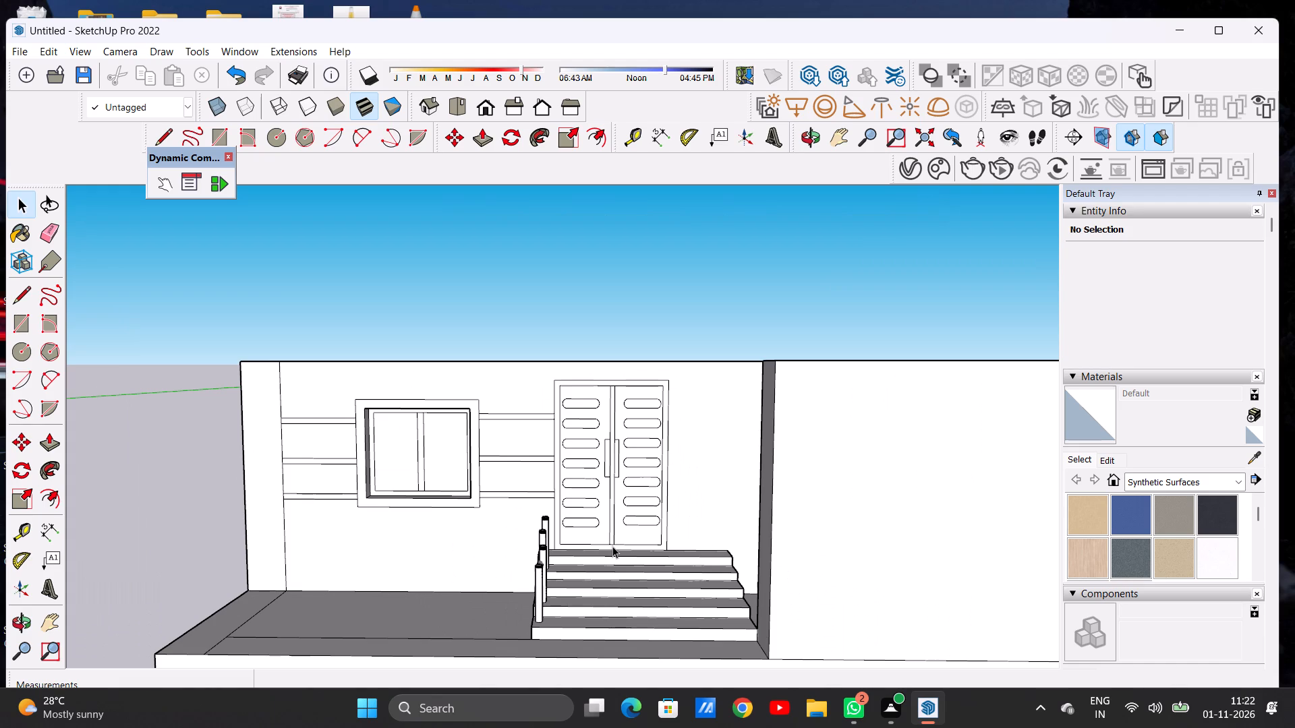
scroll(604, 404, up, 6)
middle_drag(558, 400, 558, 434)
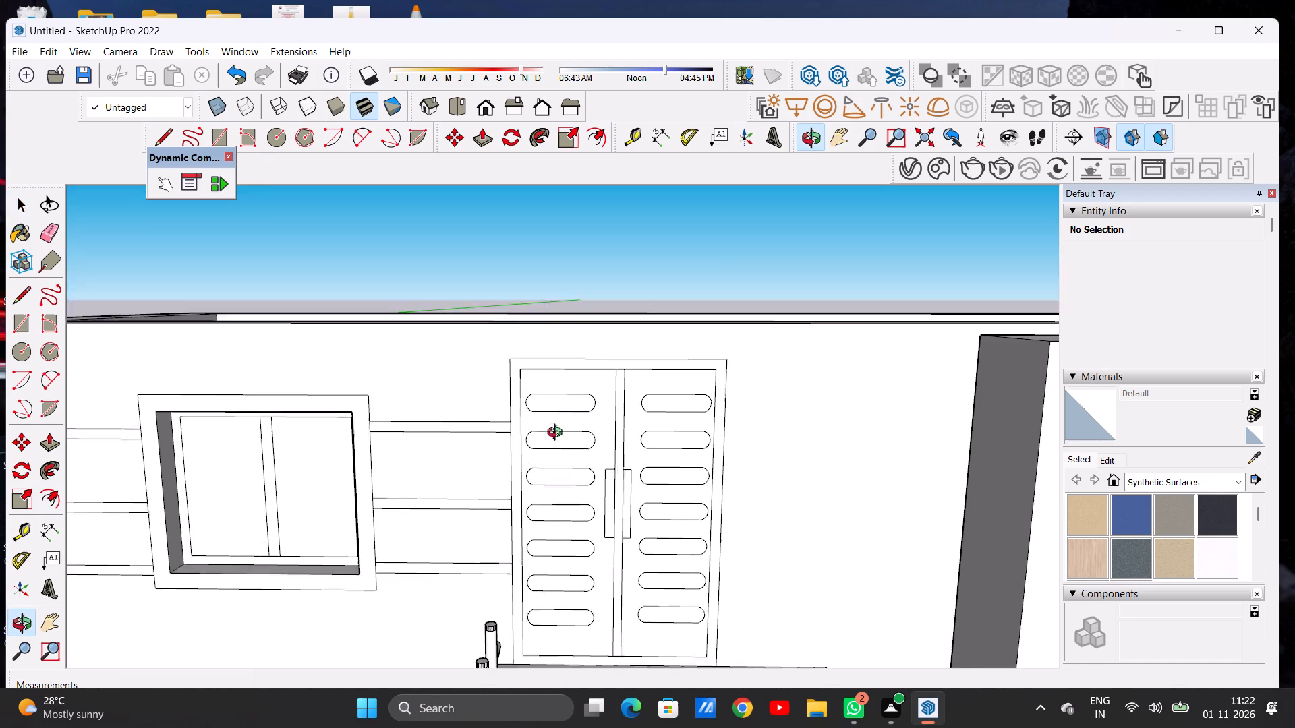
middle_drag(558, 434, 558, 477)
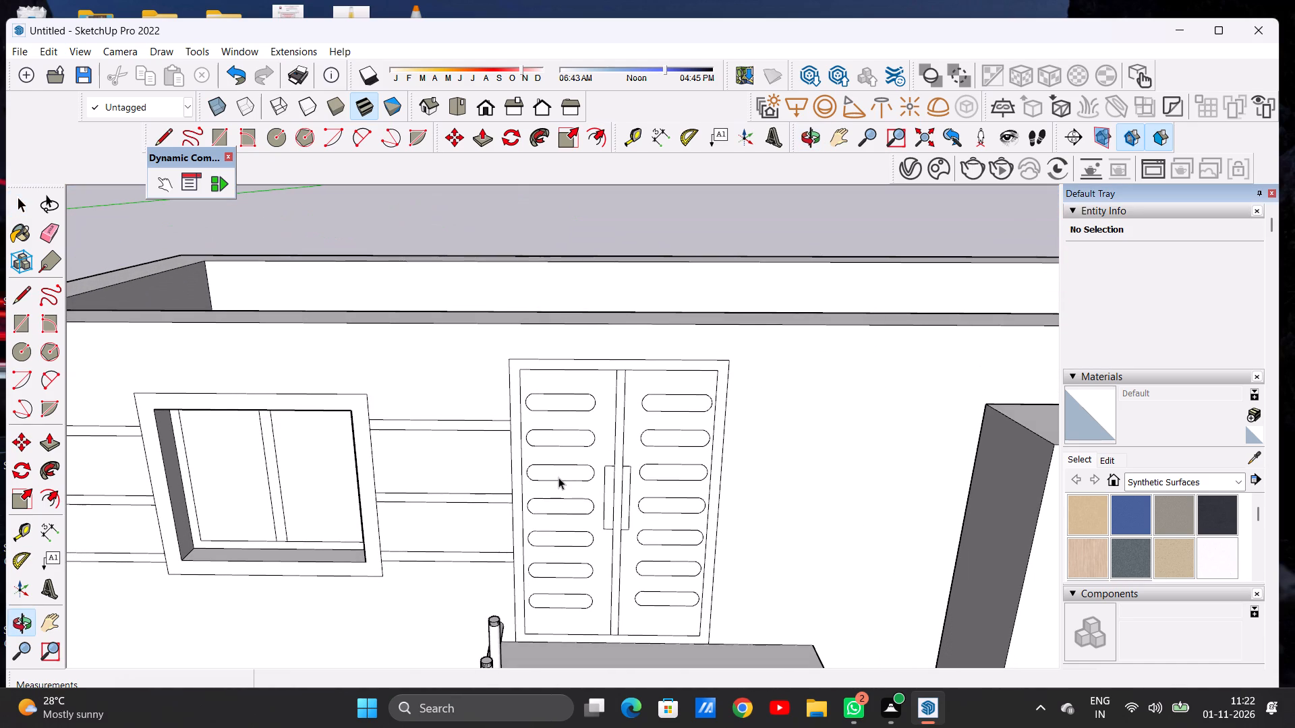
scroll(513, 475, down, 16)
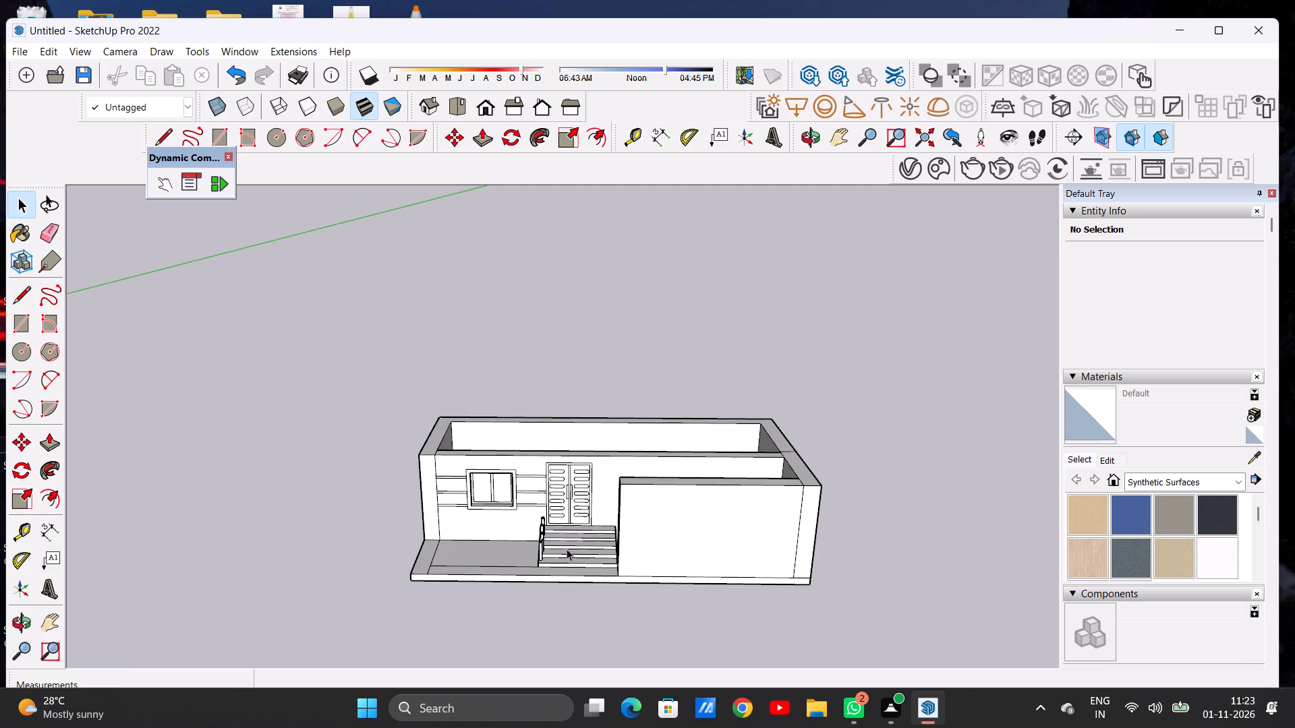
middle_drag(568, 533, 575, 458)
middle_click(574, 462)
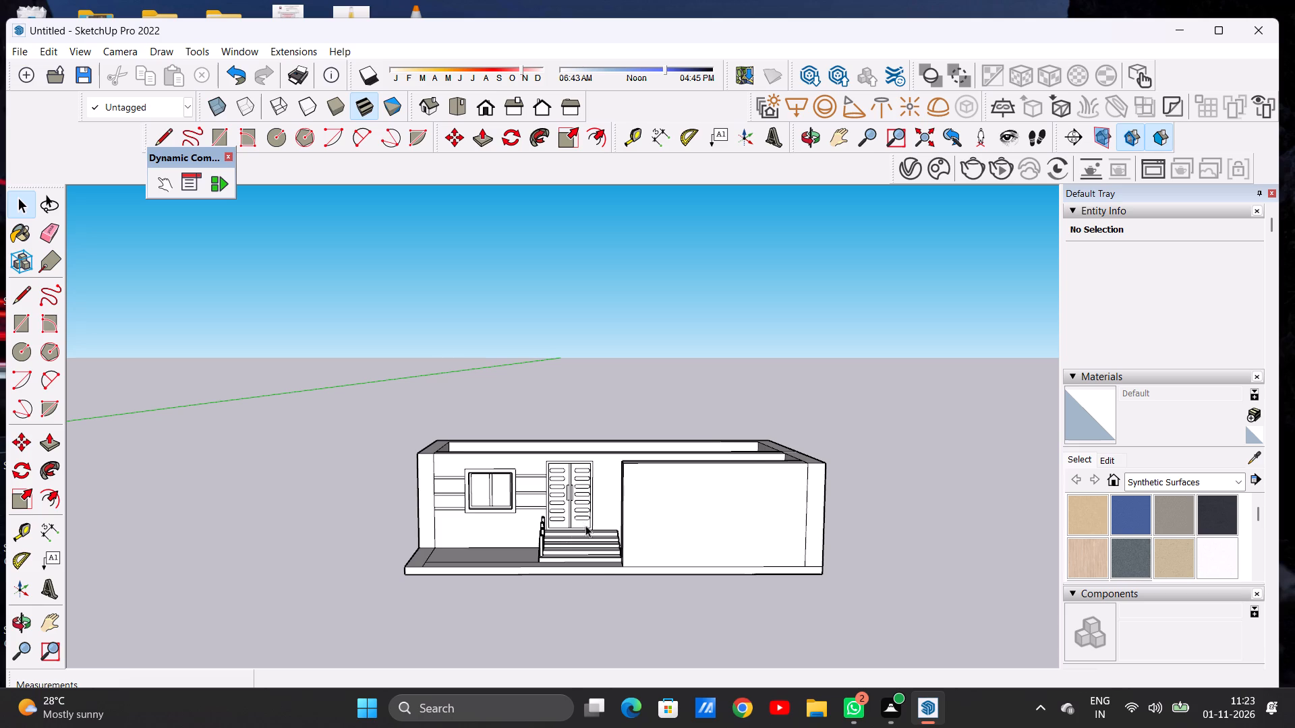
scroll(598, 583, down, 4)
middle_drag(671, 575, 666, 543)
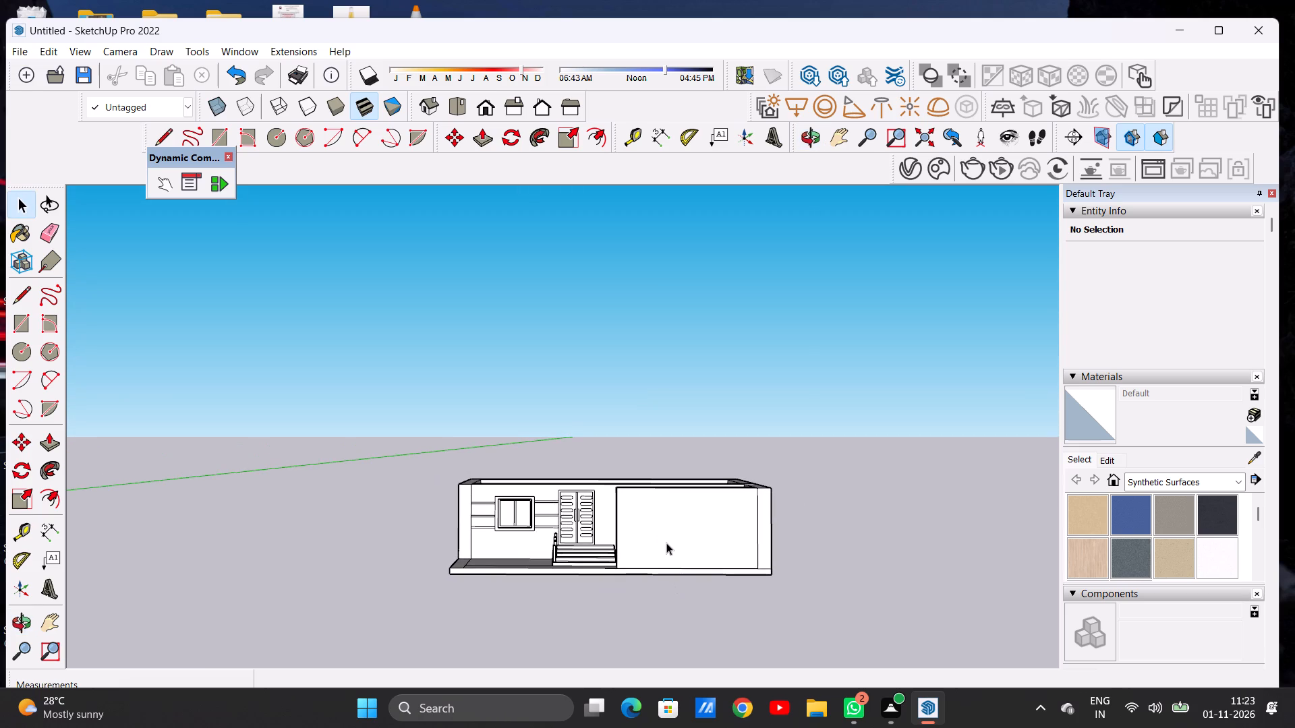
Draw a line about 1' 8 1/4" long across the window-side floor strip, extending the front floor line to the base's outer edge.
middle_drag(509, 568, 513, 648)
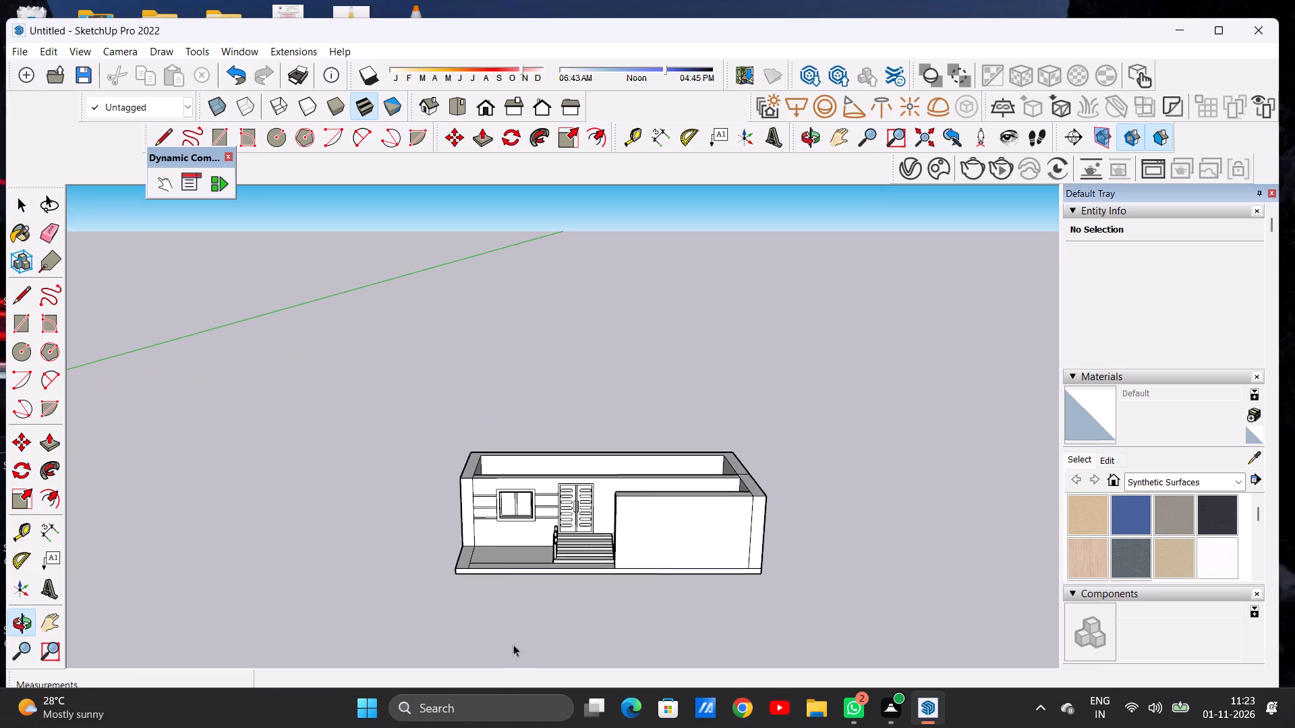
middle_drag(489, 544, 493, 580)
scroll(476, 555, up, 11)
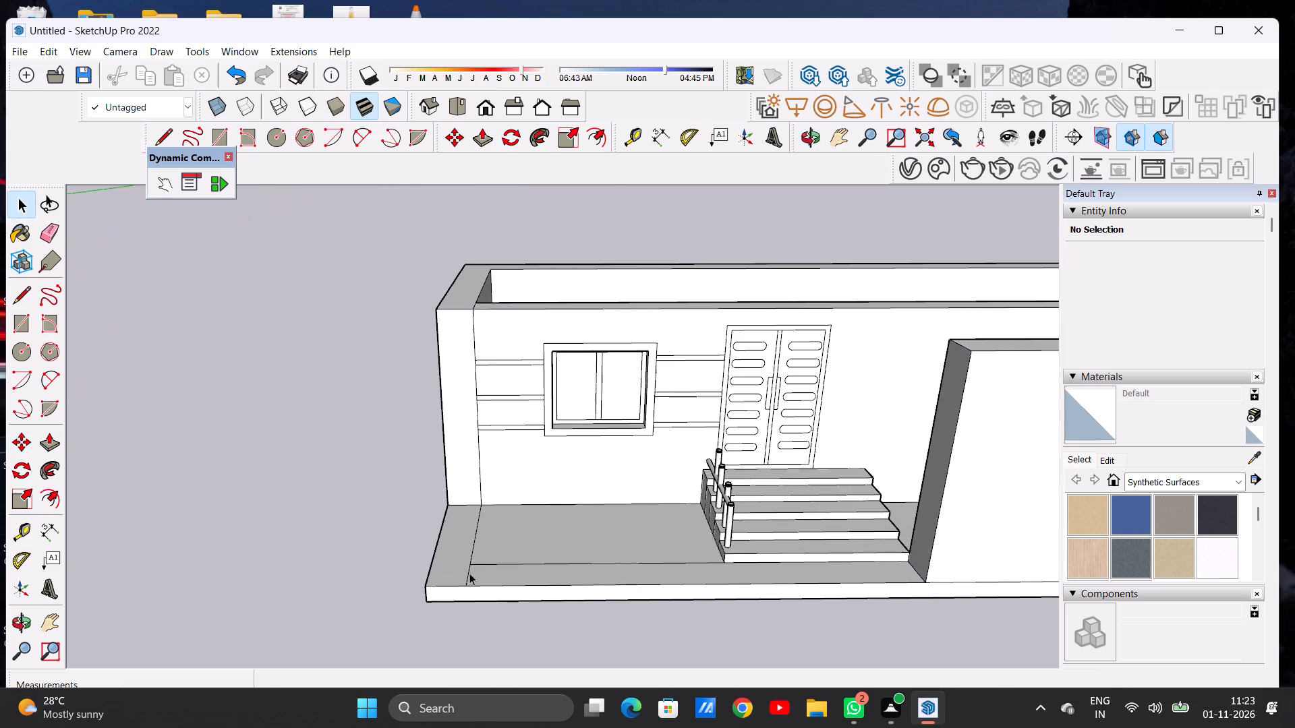
middle_drag(466, 563, 460, 621)
scroll(514, 521, down, 7)
middle_drag(487, 546, 486, 583)
middle_click(486, 583)
scroll(490, 554, up, 8)
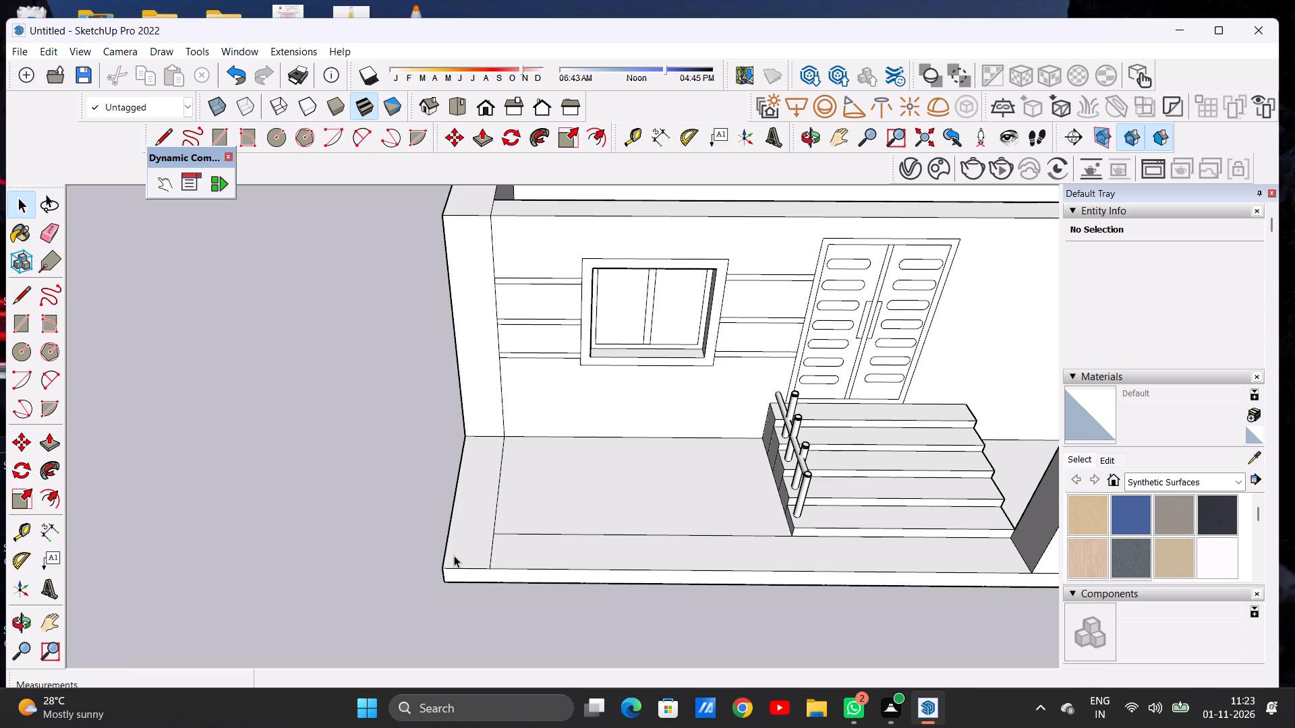
scroll(484, 553, down, 2)
key(l)
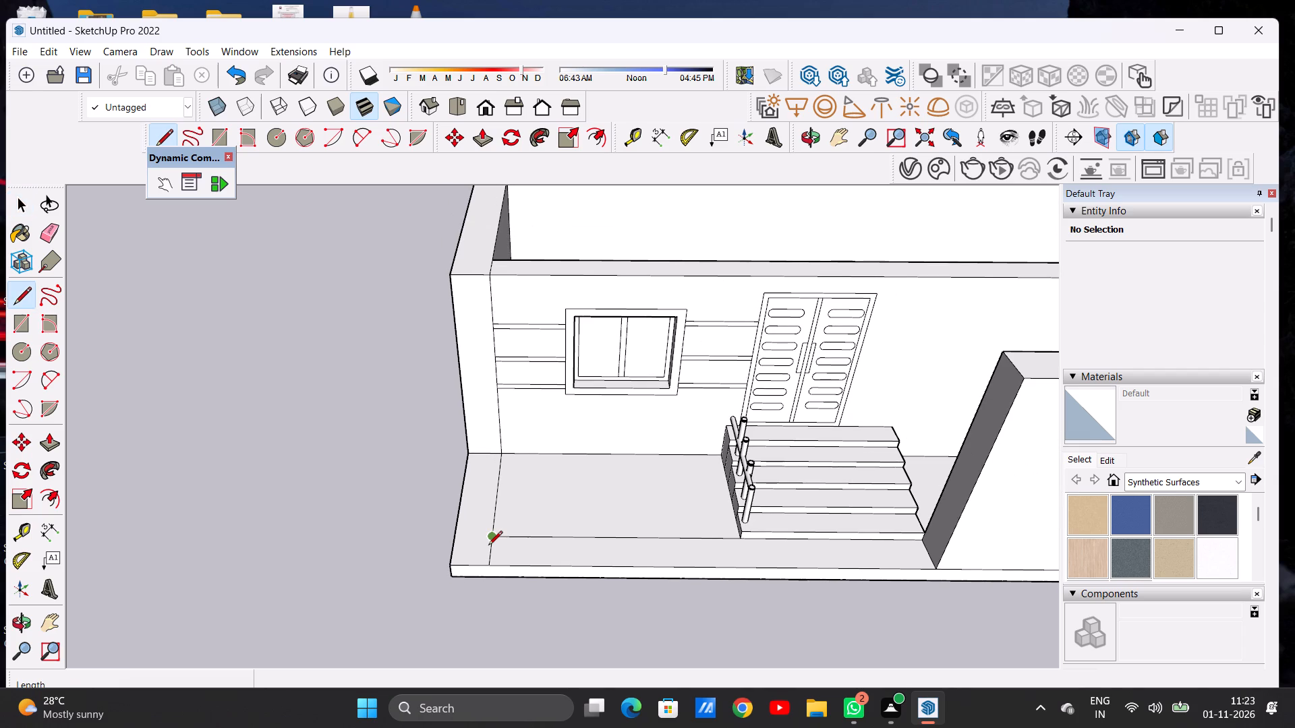
scroll(496, 528, up, 6)
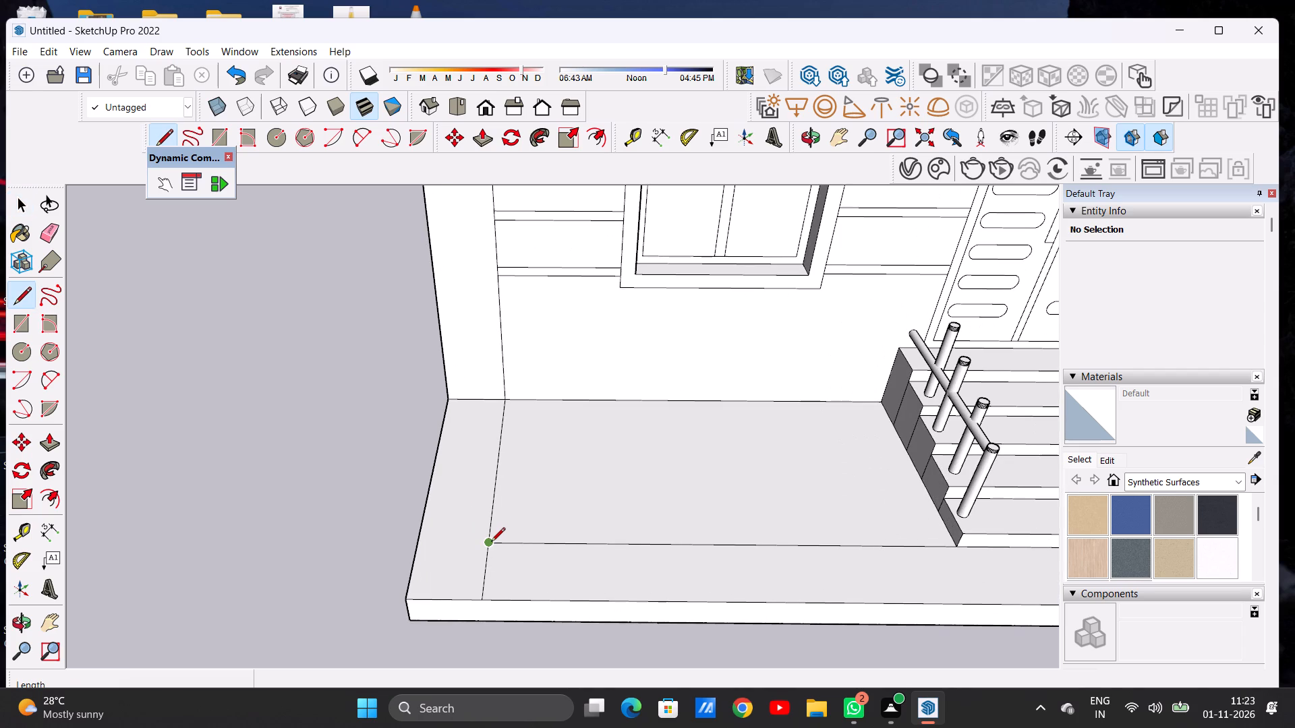
click(491, 543)
click(423, 539)
key(space)
Push/Pull the window-side floor strip behind the new line up 10', level with the top of the building's walls.
key(p)
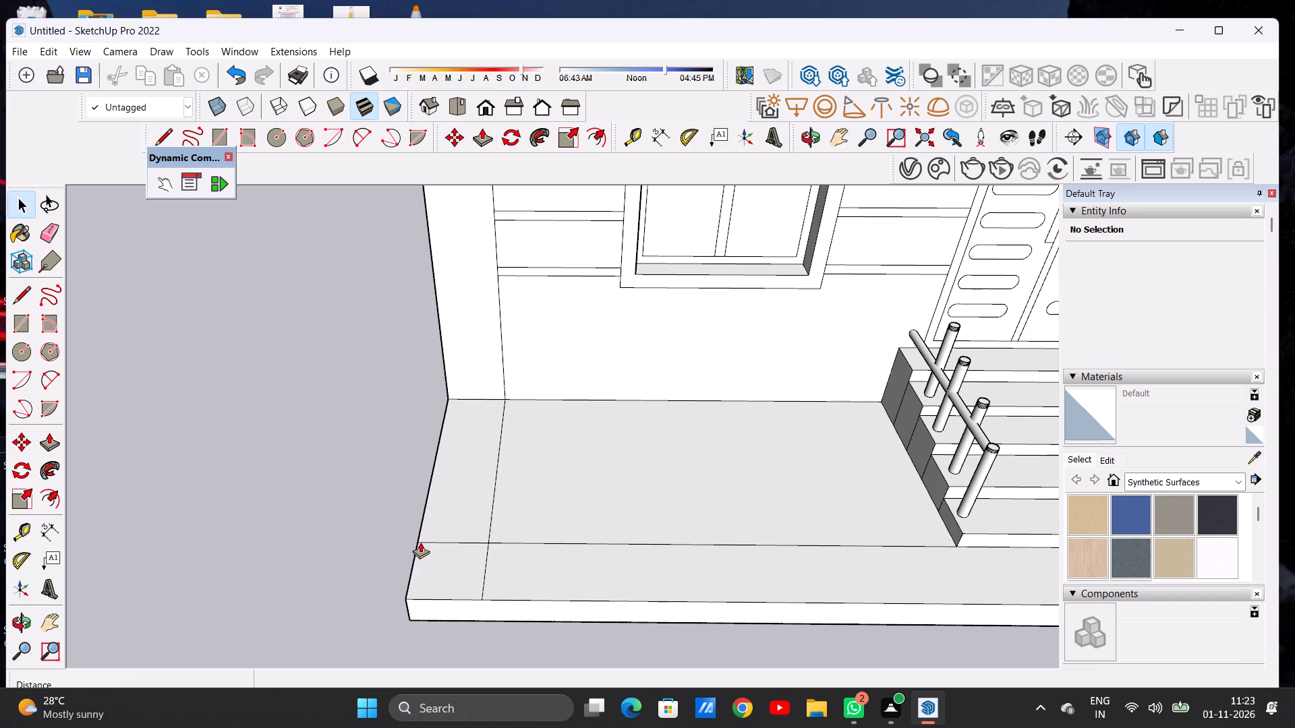
scroll(425, 526, down, 10)
middle_drag(488, 539, 464, 458)
scroll(453, 473, up, 3)
scroll(453, 473, down, 1)
scroll(452, 475, up, 1)
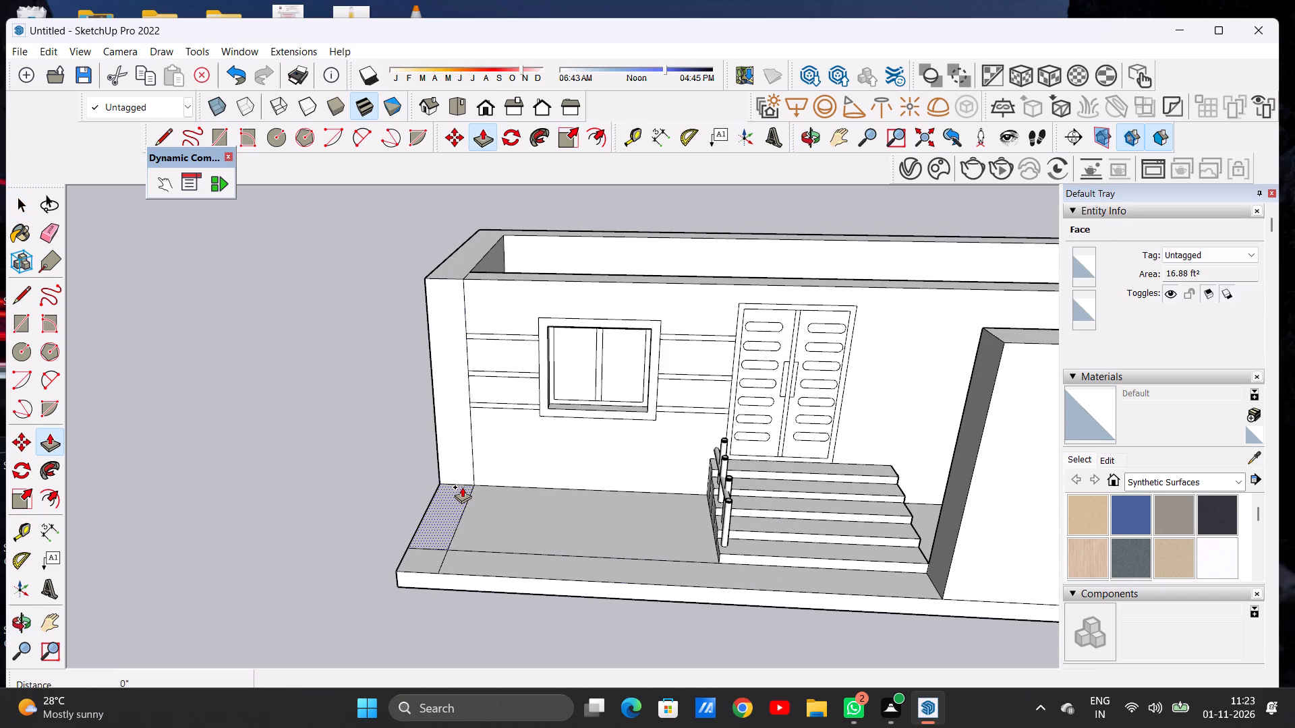
scroll(462, 487, up, 2)
click(462, 487)
scroll(470, 388, down, 3)
scroll(476, 276, up, 2)
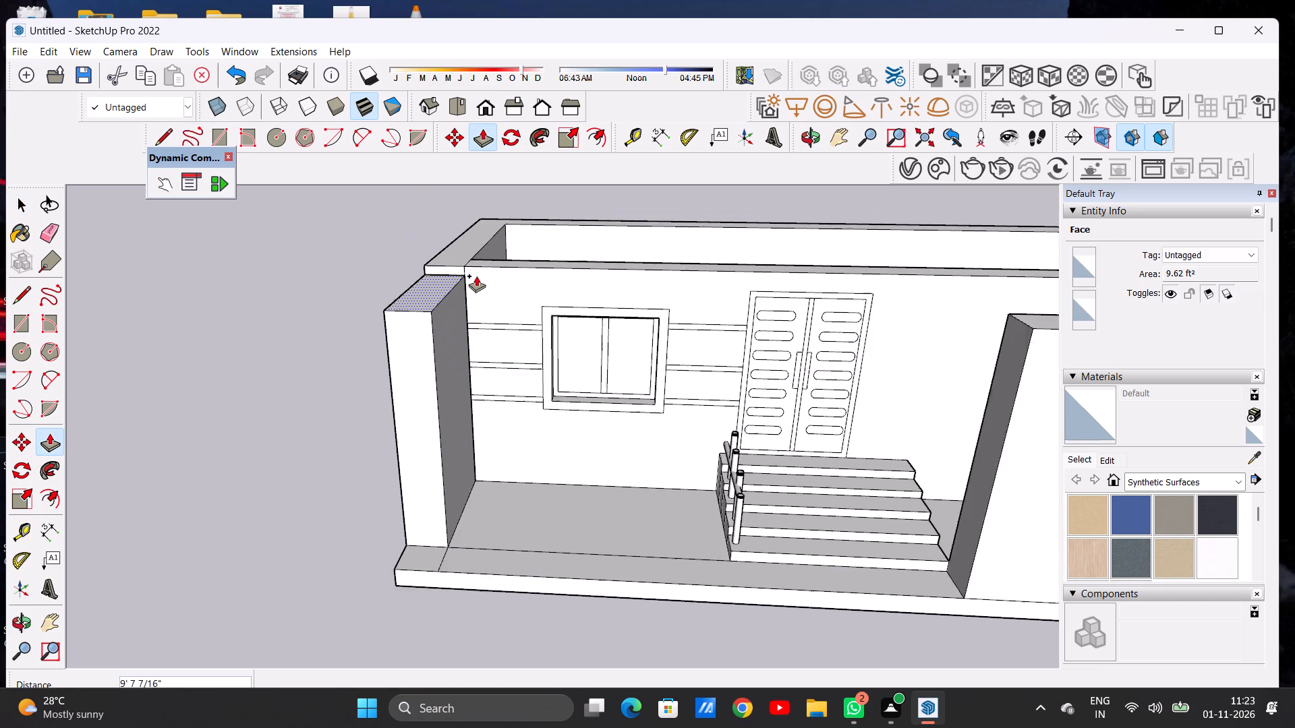
scroll(476, 276, up, 2)
scroll(476, 276, down, 1)
scroll(476, 276, up, 2)
click(462, 261)
scroll(462, 261, down, 8)
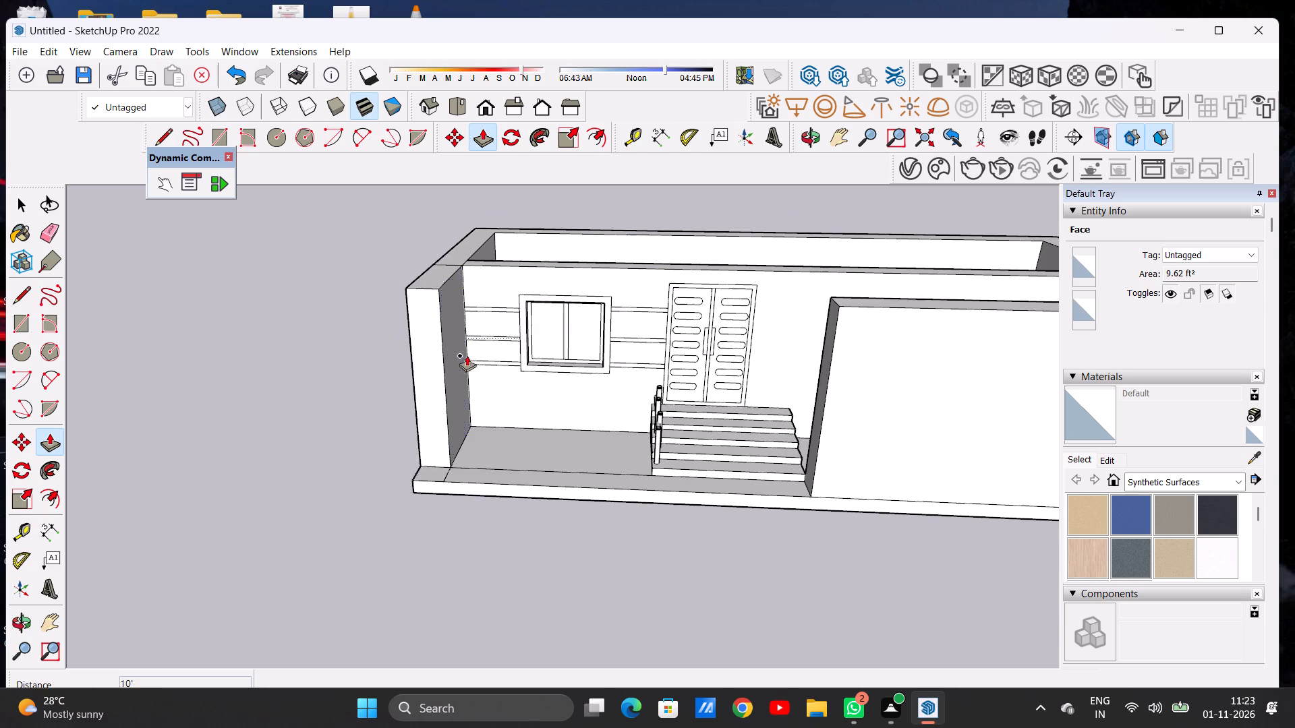
Push/Pull the small front corner face of the base up to the top of the new side wall, and leave Push/Pull.
scroll(443, 466, up, 5)
scroll(435, 477, down, 1)
scroll(435, 477, up, 1)
scroll(435, 477, down, 1)
scroll(435, 477, up, 3)
click(435, 477)
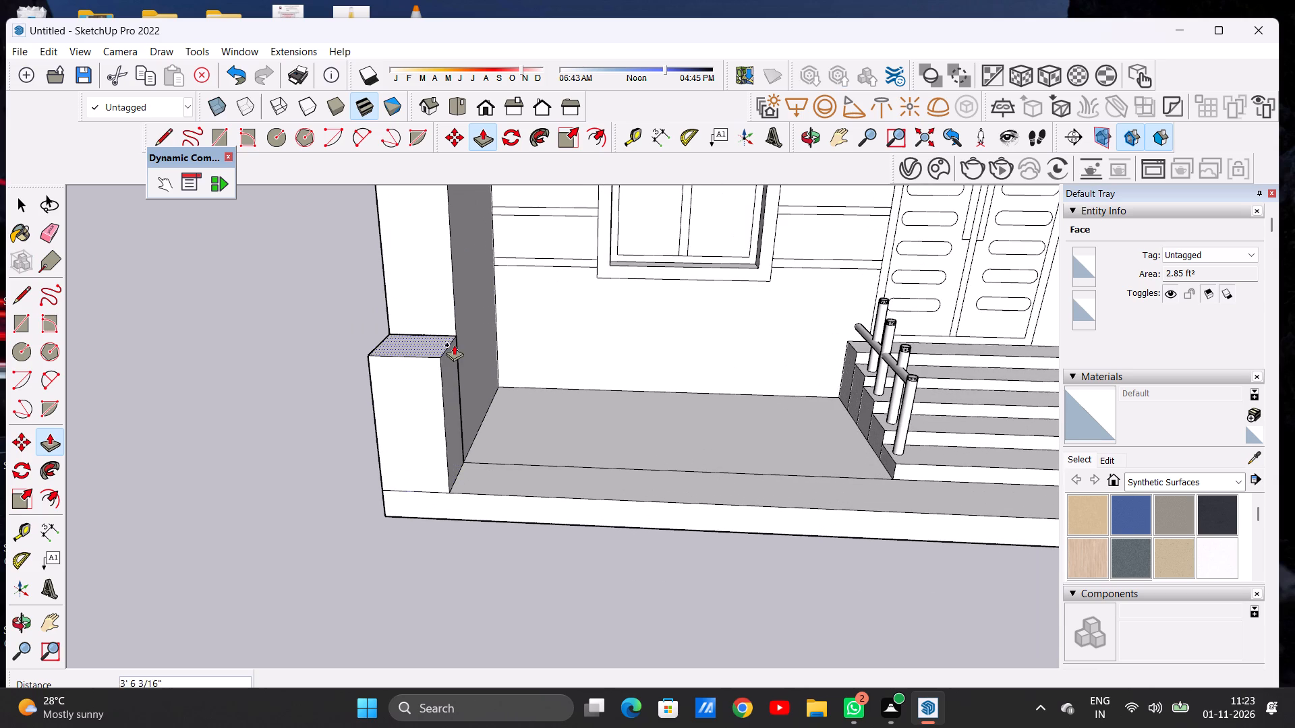
scroll(454, 353, down, 3)
scroll(454, 367, up, 1)
scroll(455, 369, down, 11)
scroll(464, 280, up, 6)
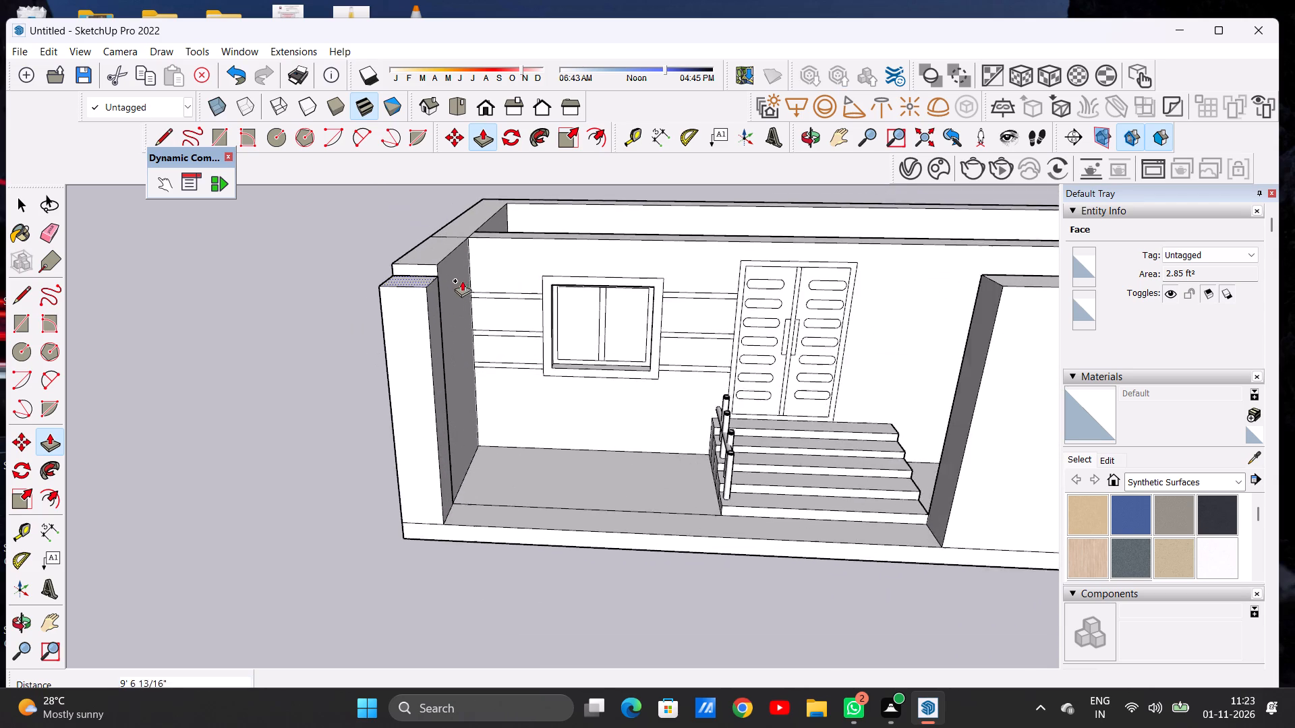
scroll(437, 268, down, 1)
scroll(437, 266, up, 3)
scroll(437, 266, down, 1)
scroll(437, 266, up, 1)
click(435, 264)
key(space)
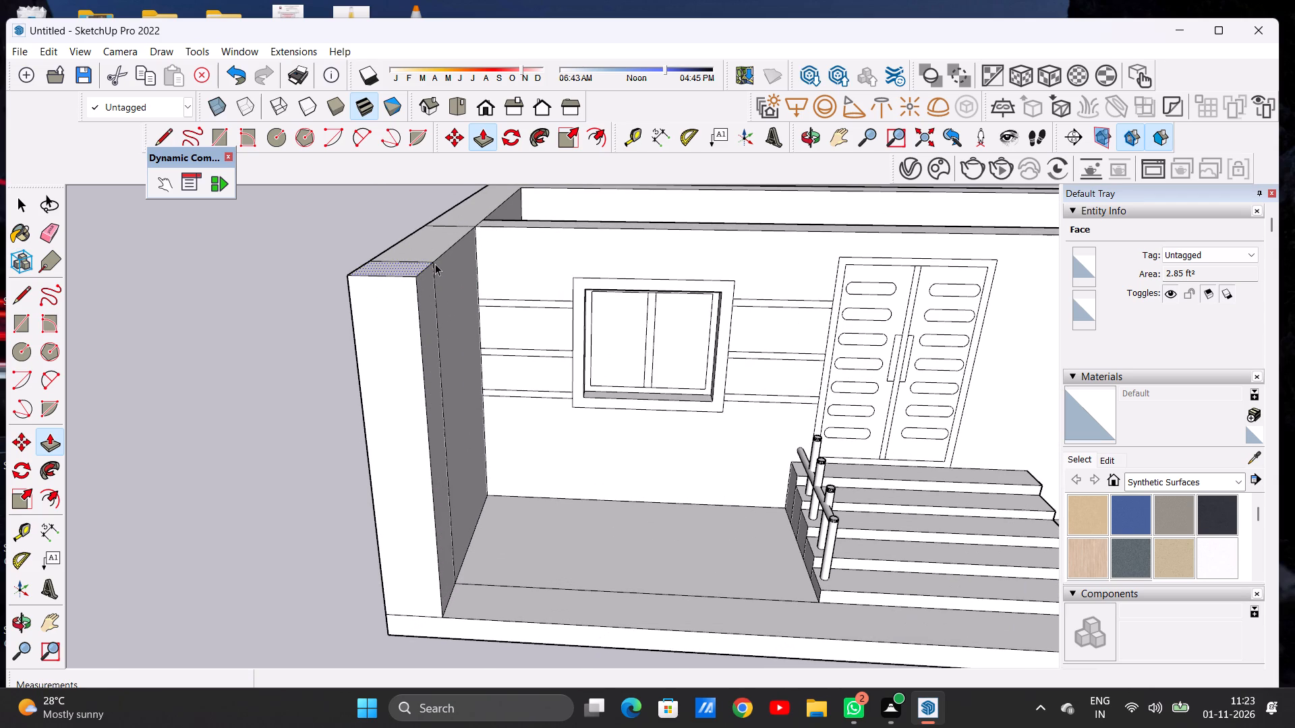
Examine the new side wall, the porch floor and the entrance steps from the front and above.
scroll(416, 299, down, 14)
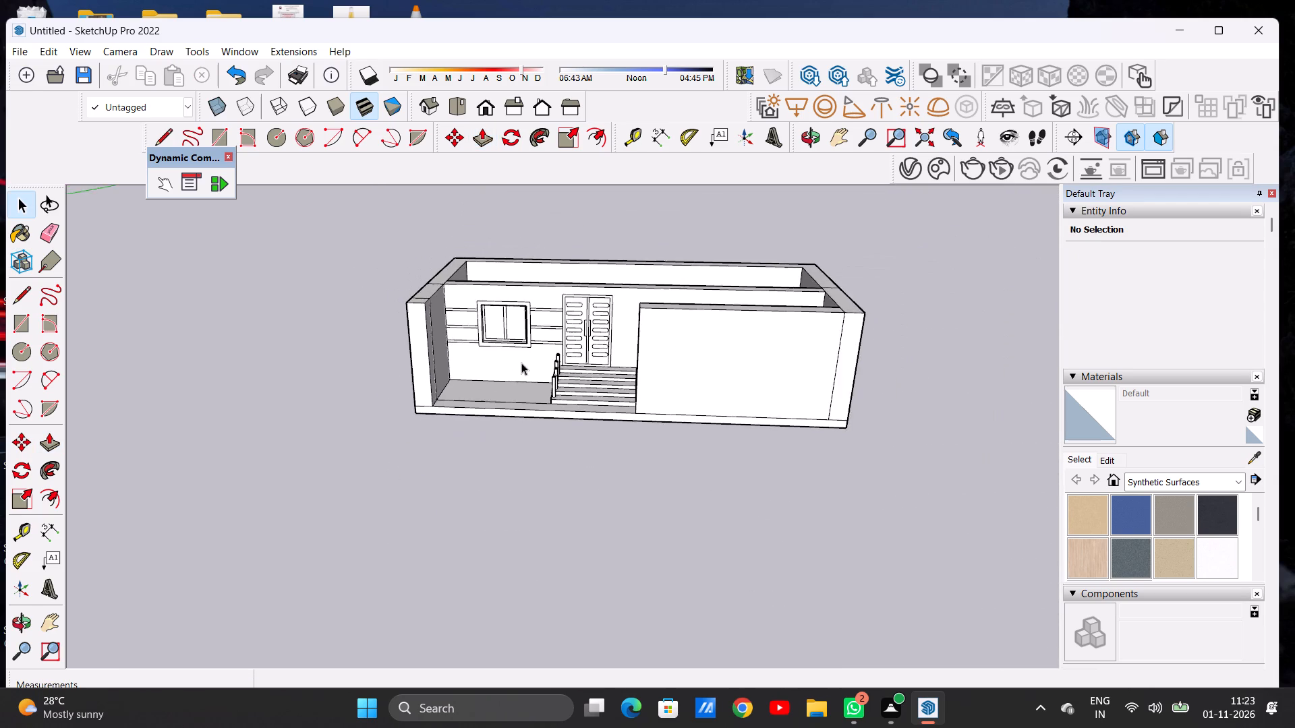
middle_drag(523, 362, 559, 338)
scroll(561, 421, up, 4)
middle_drag(558, 407, 557, 466)
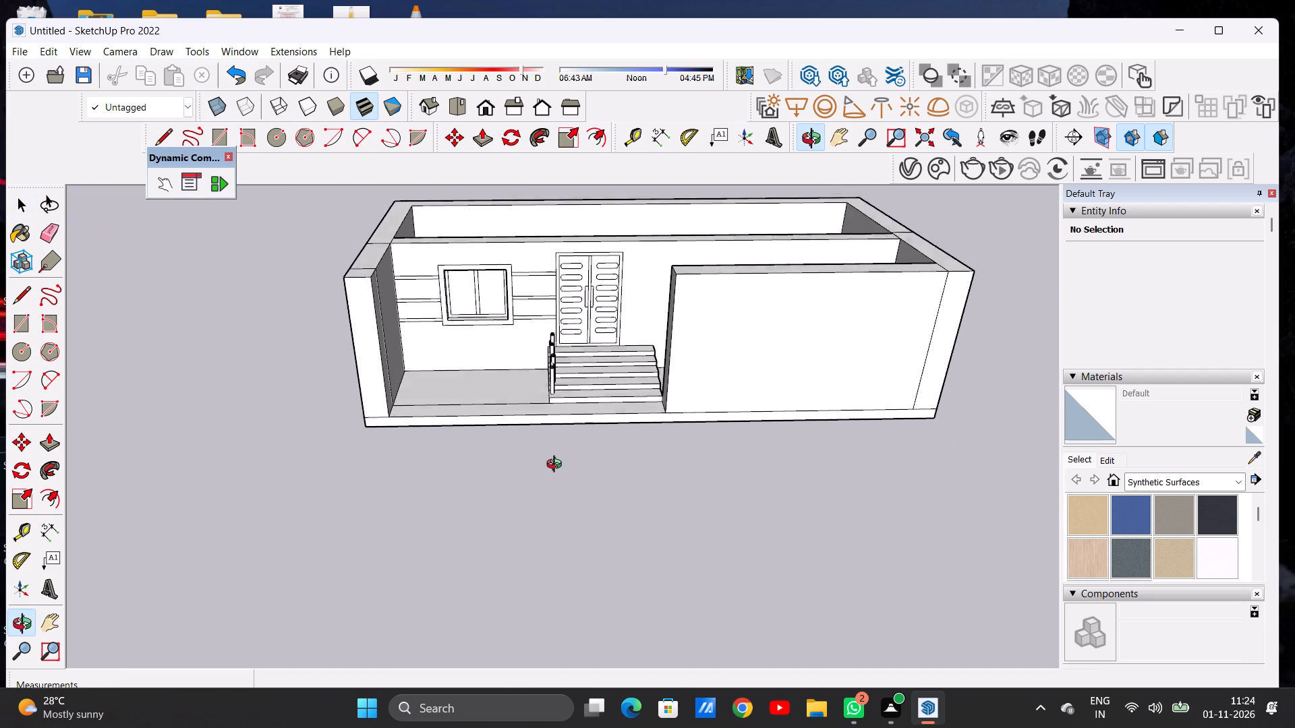
middle_drag(557, 466, 557, 472)
scroll(557, 414, up, 3)
scroll(557, 414, down, 1)
scroll(557, 414, up, 1)
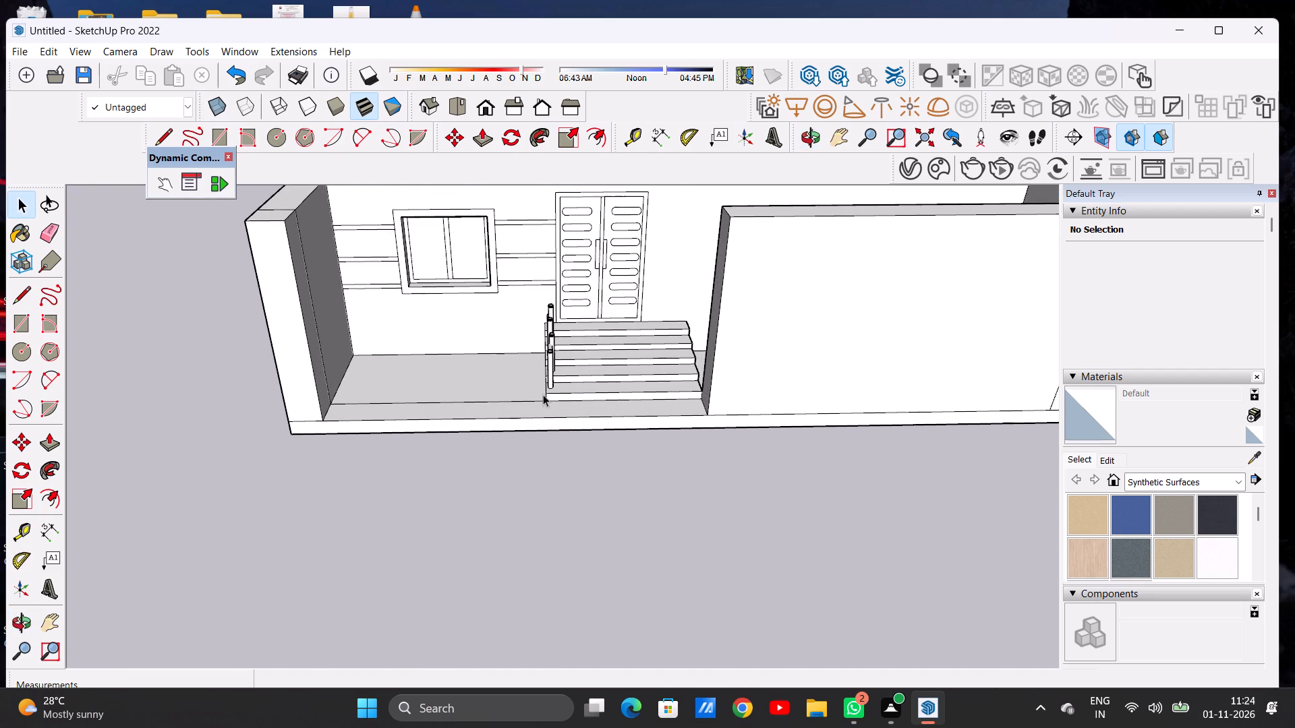
Draw a line about 1' 8 1/4" long from the bottom step's railing-side corner across the floor strip to the base's outer edge.
middle_drag(542, 418, 550, 453)
scroll(550, 415, up, 5)
key(l)
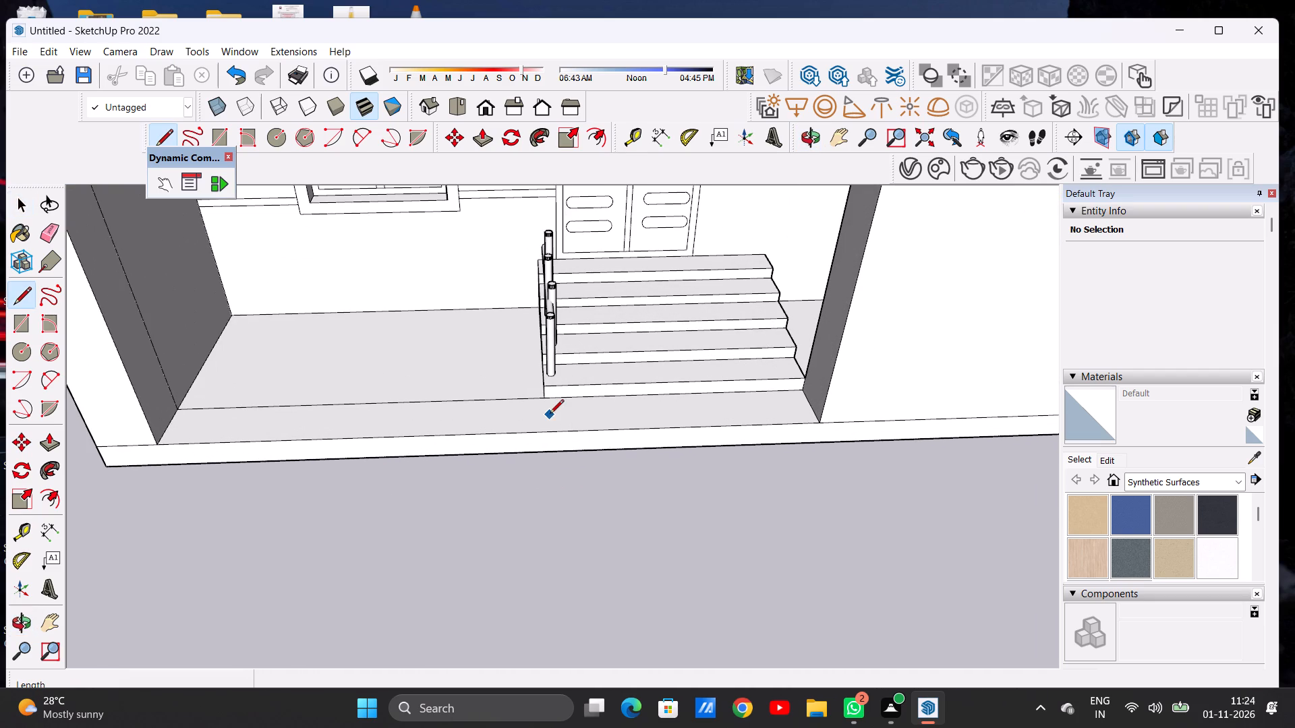
middle_drag(544, 418, 572, 497)
scroll(529, 422, up, 5)
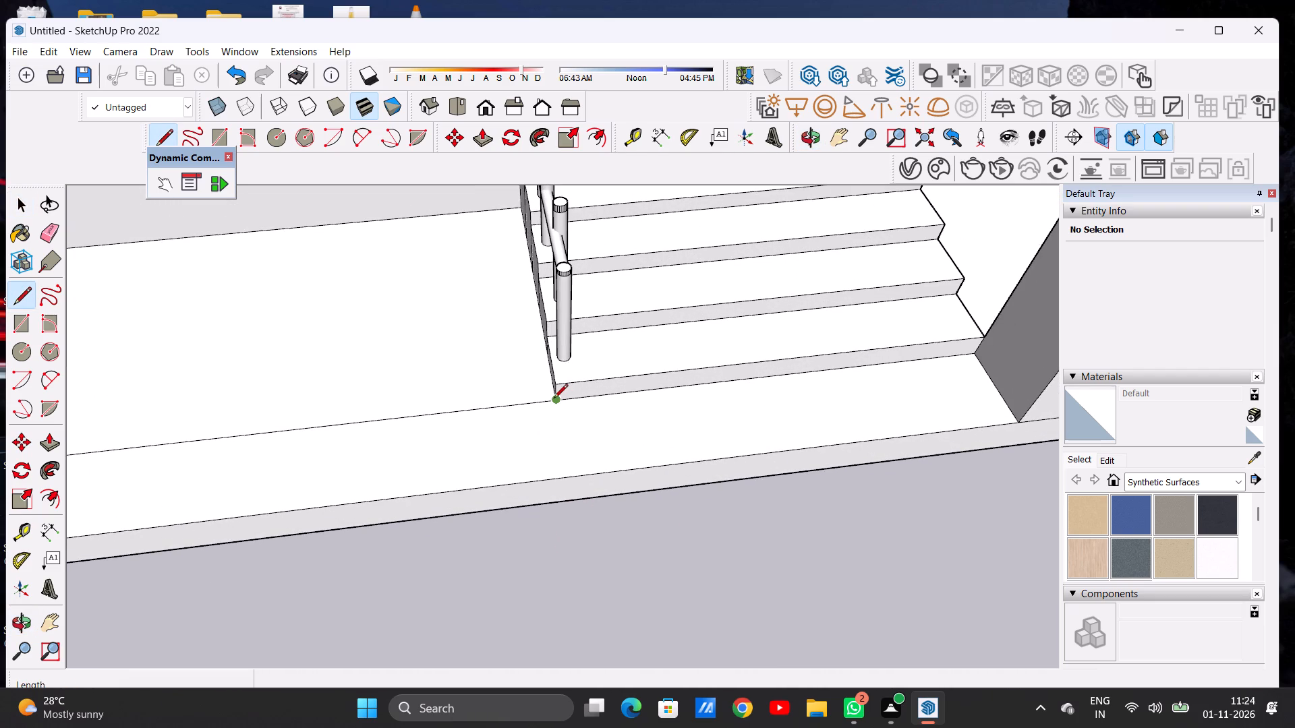
click(554, 399)
click(572, 475)
key(space)
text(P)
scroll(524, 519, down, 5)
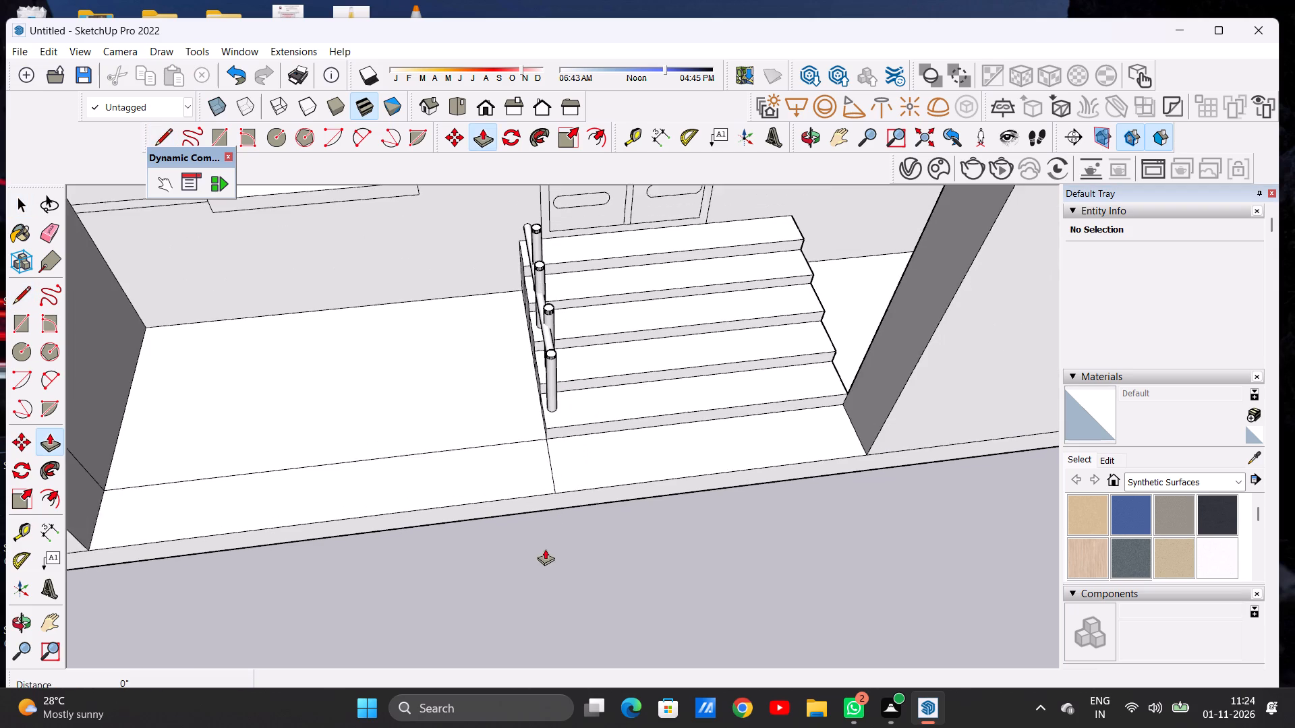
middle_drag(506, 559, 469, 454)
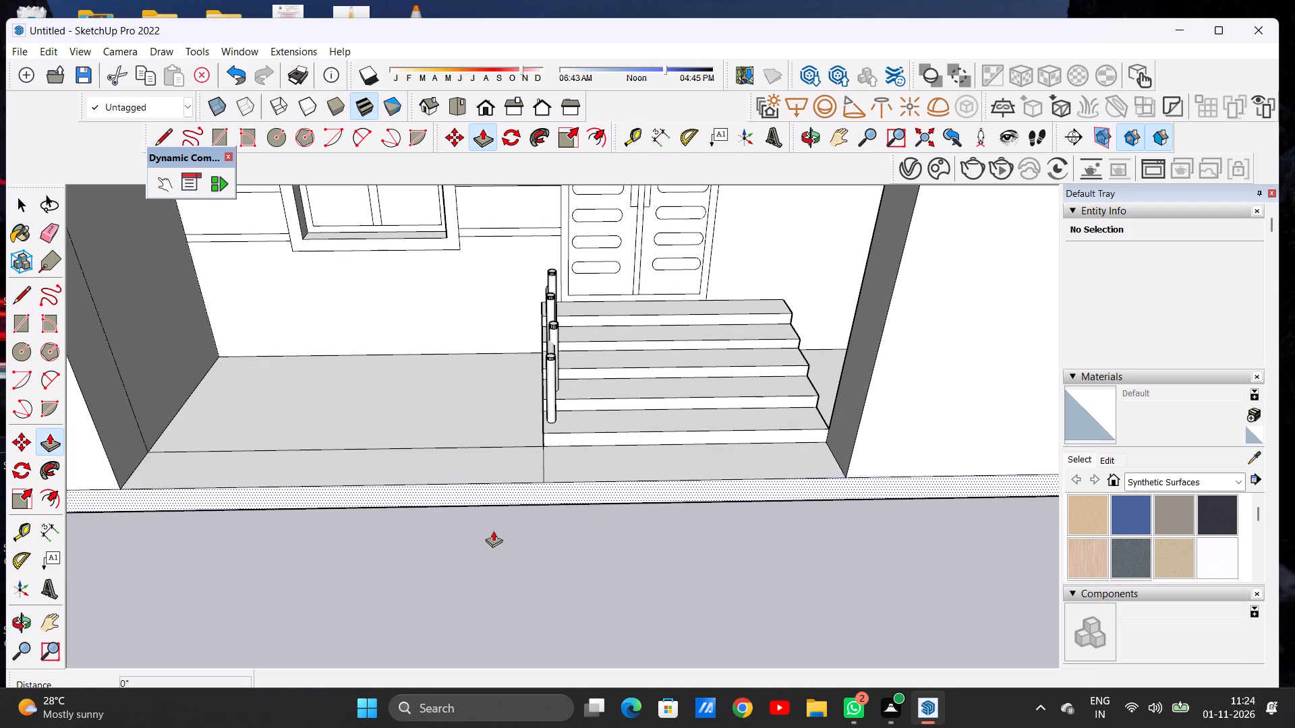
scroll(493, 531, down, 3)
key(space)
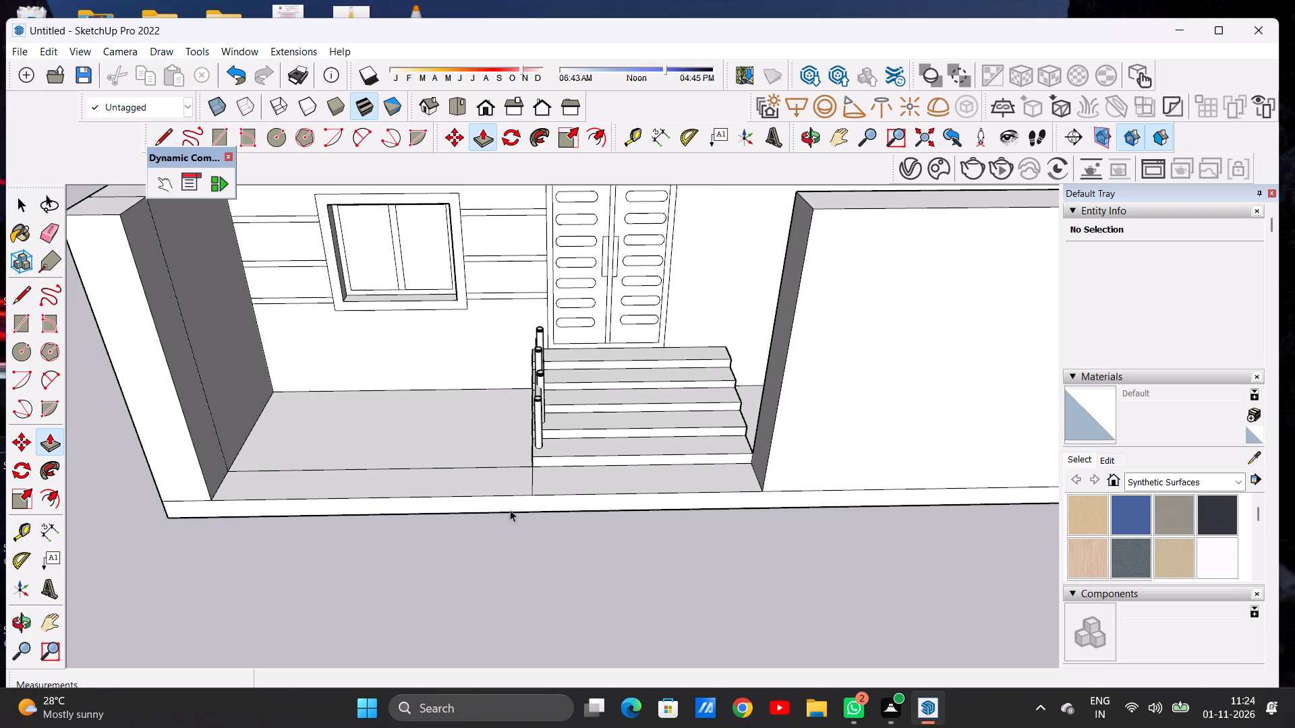
Examine the porch floor, the divided front strip and the railed steps from the front and above.
scroll(502, 501, down, 5)
middle_drag(500, 511, 515, 444)
scroll(507, 454, up, 2)
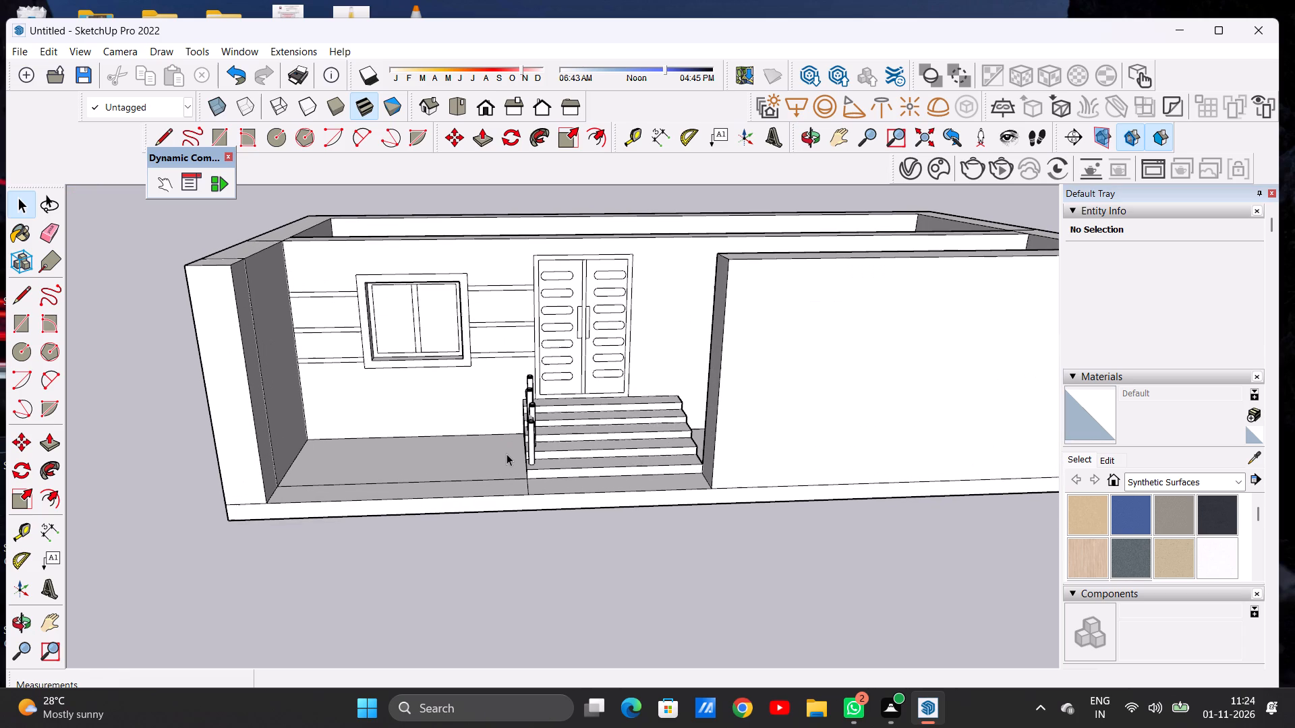
middle_drag(502, 464, 491, 384)
scroll(494, 436, up, 4)
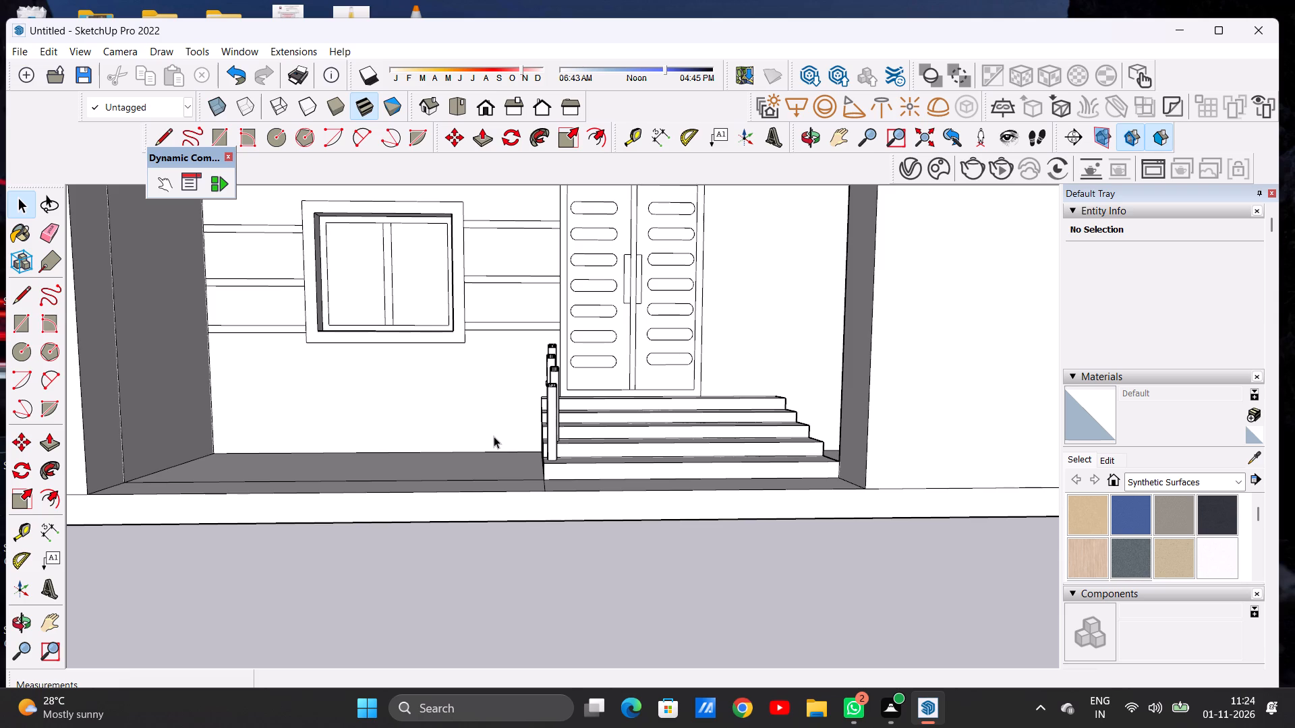
scroll(550, 449, down, 8)
middle_drag(547, 439, 536, 570)
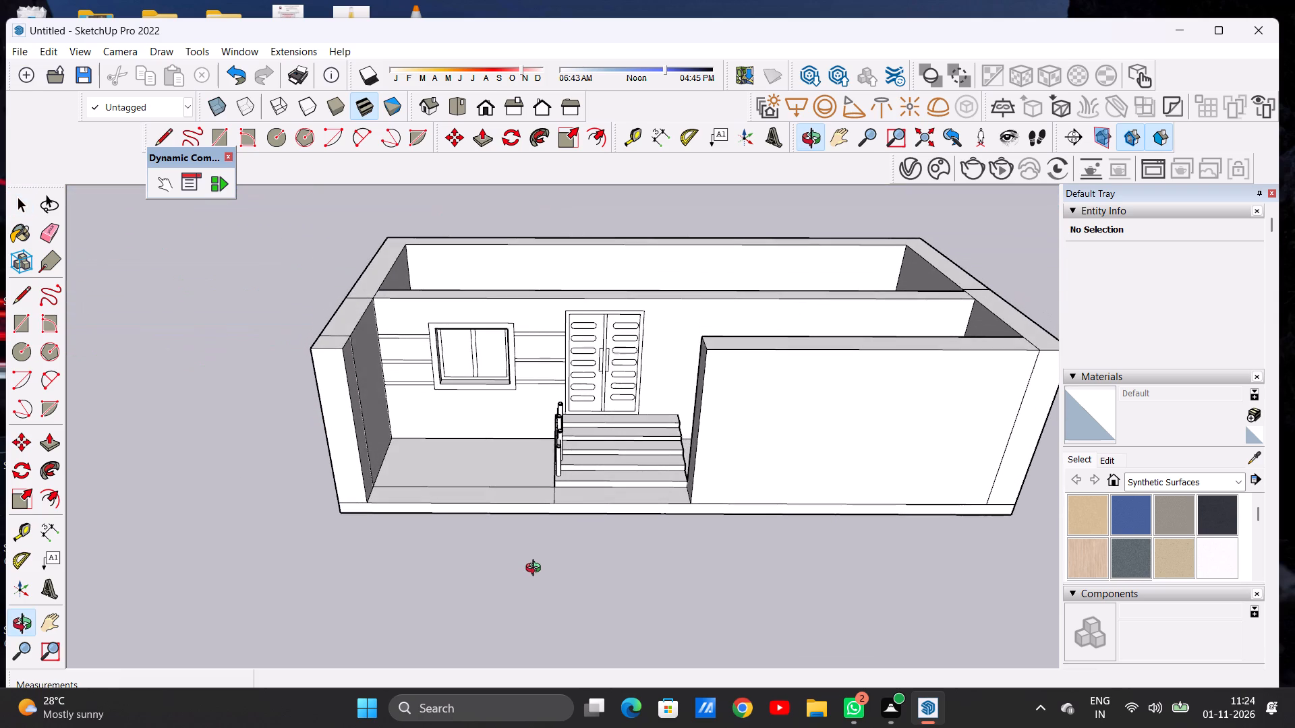
middle_drag(536, 570, 536, 578)
scroll(529, 499, up, 3)
scroll(529, 499, down, 1)
scroll(529, 499, up, 9)
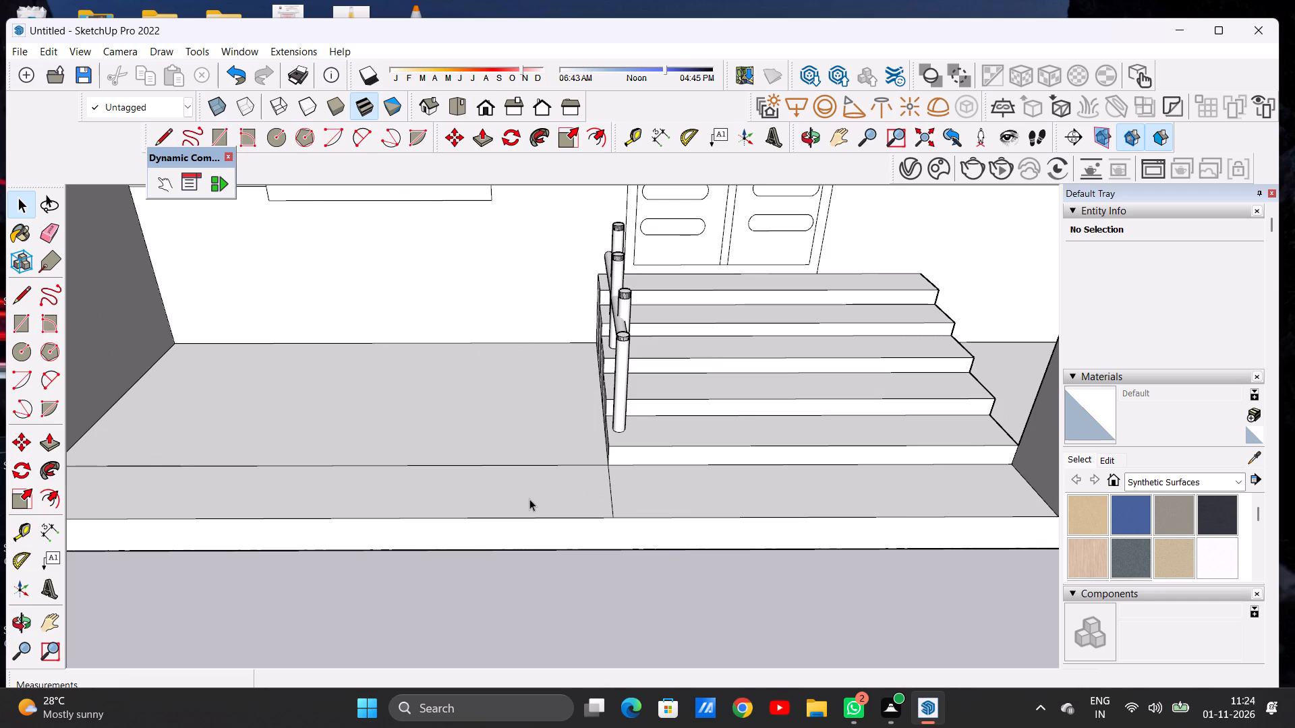
scroll(592, 508, down, 12)
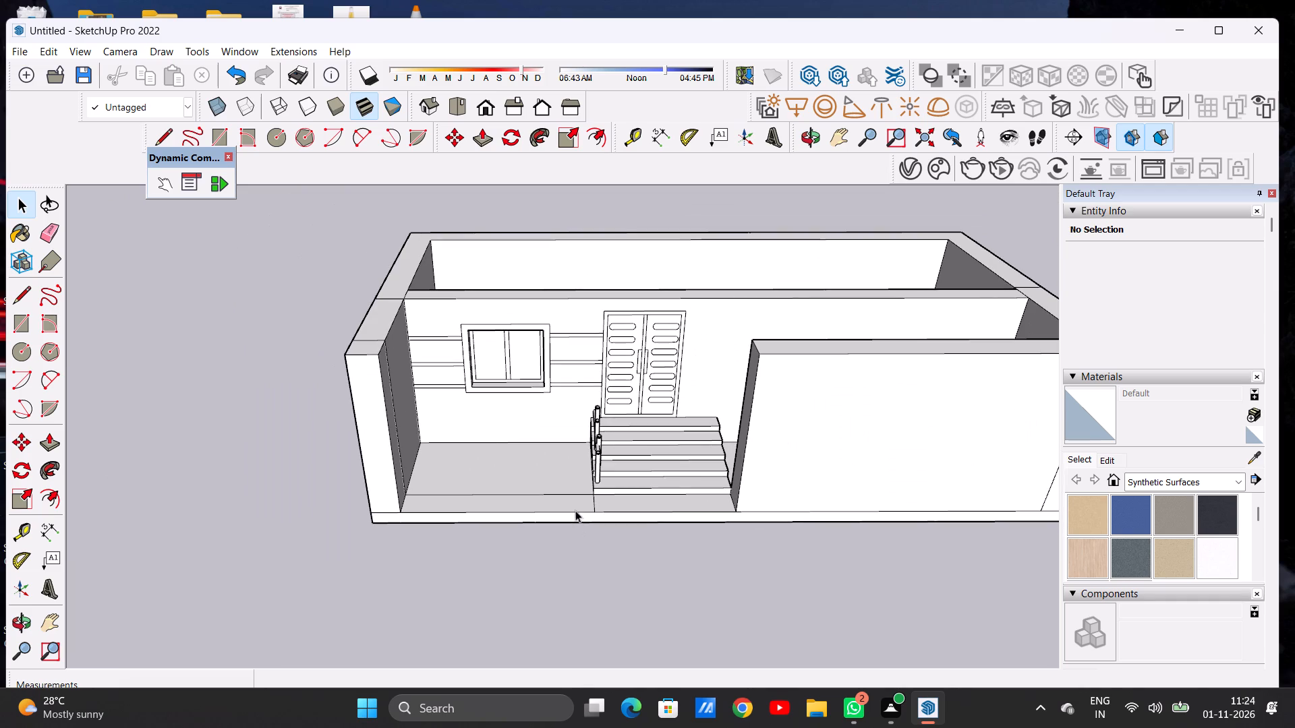
scroll(581, 502, up, 3)
scroll(581, 502, down, 1)
scroll(581, 502, up, 1)
scroll(581, 502, down, 1)
scroll(581, 502, up, 8)
scroll(626, 517, down, 8)
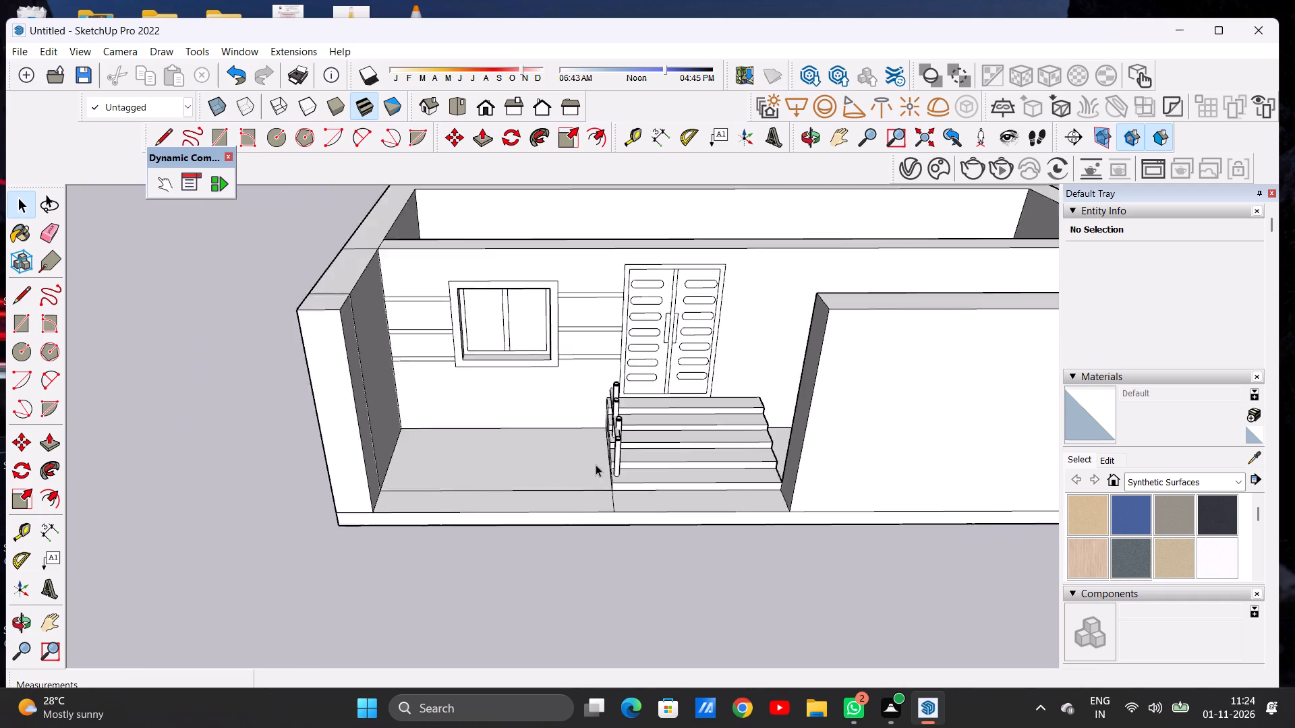
scroll(596, 464, down, 3)
middle_drag(596, 489, 603, 400)
scroll(583, 430, up, 6)
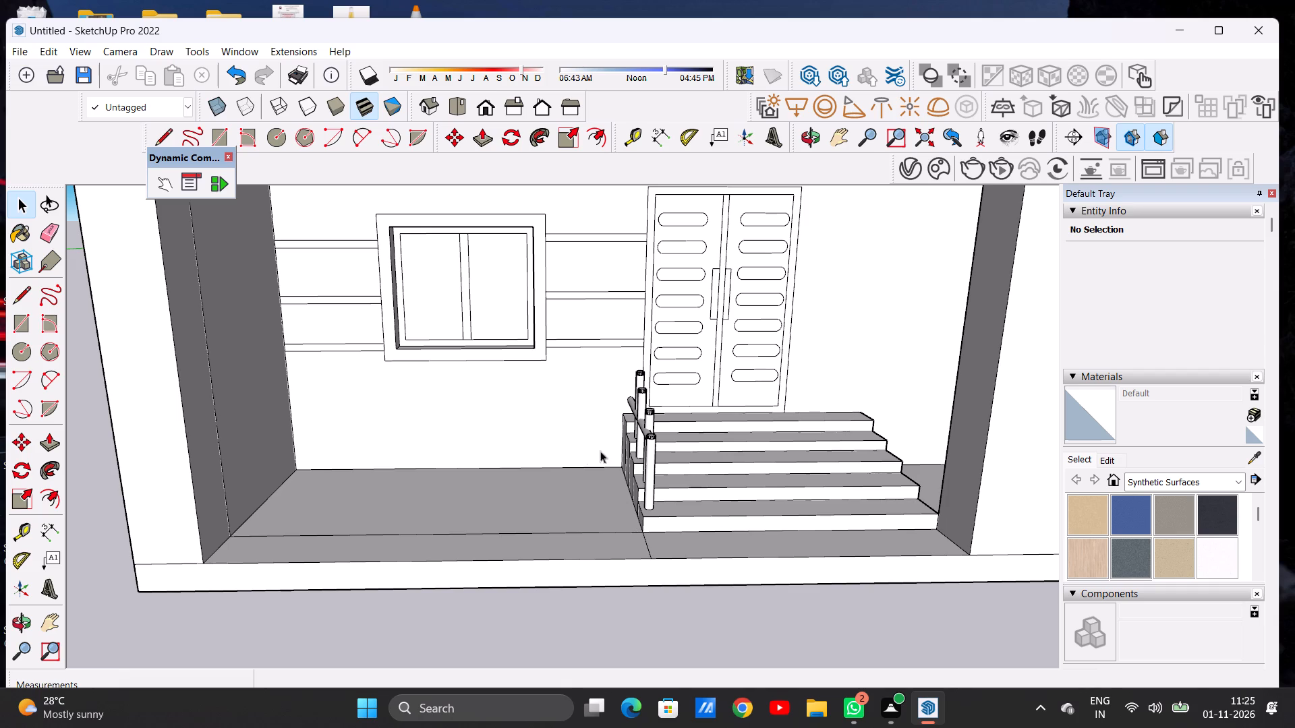
middle_drag(559, 490, 583, 532)
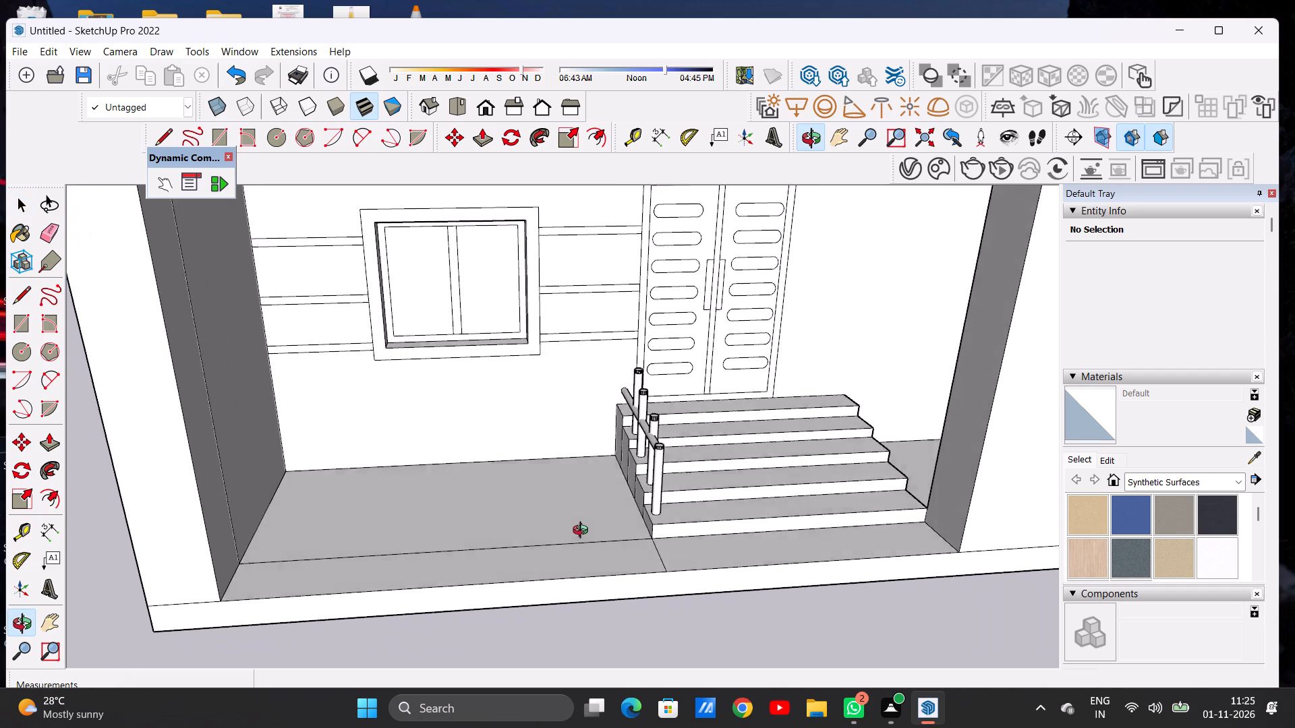
middle_drag(583, 532, 553, 567)
scroll(600, 528, down, 6)
middle_drag(616, 562, 595, 487)
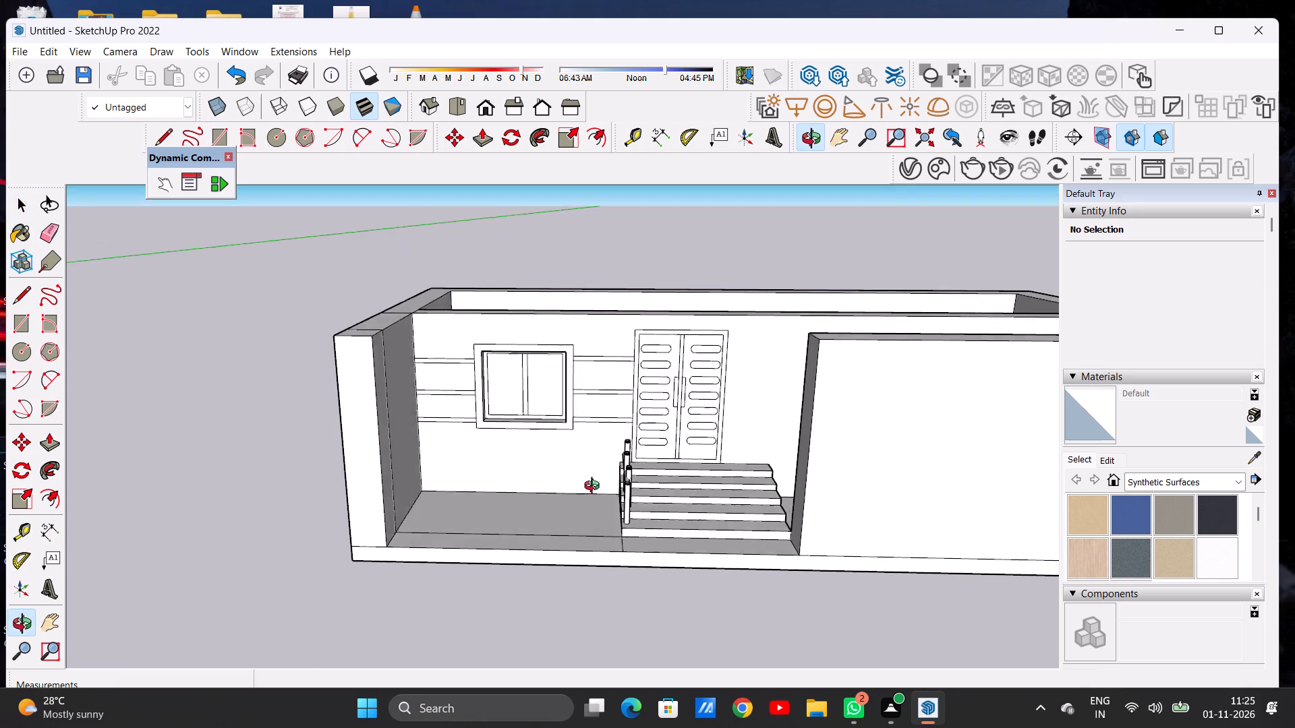
middle_drag(595, 487, 591, 487)
Push/Pull the window-side part of the front floor strip up about 3' 2 3/4" to form a low porch wall beside the steps.
scroll(610, 528, up, 2)
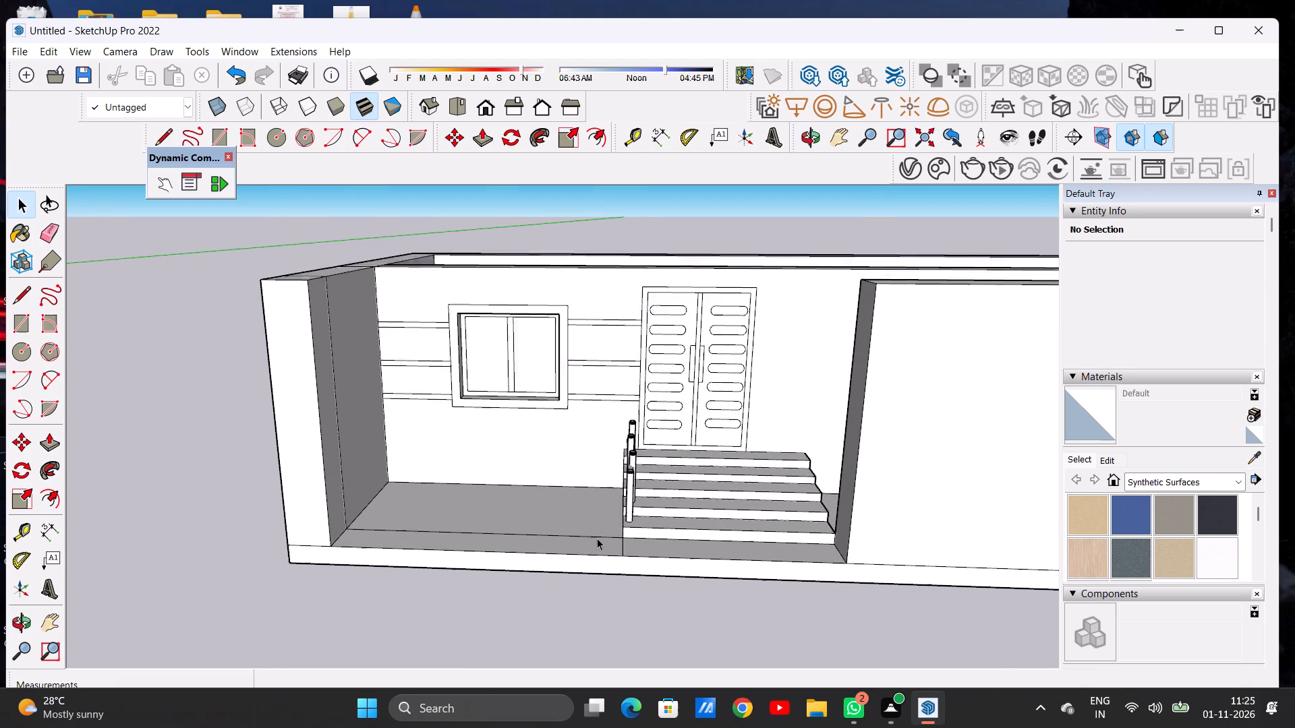
scroll(597, 538, up, 1)
key(p)
scroll(637, 528, up, 2)
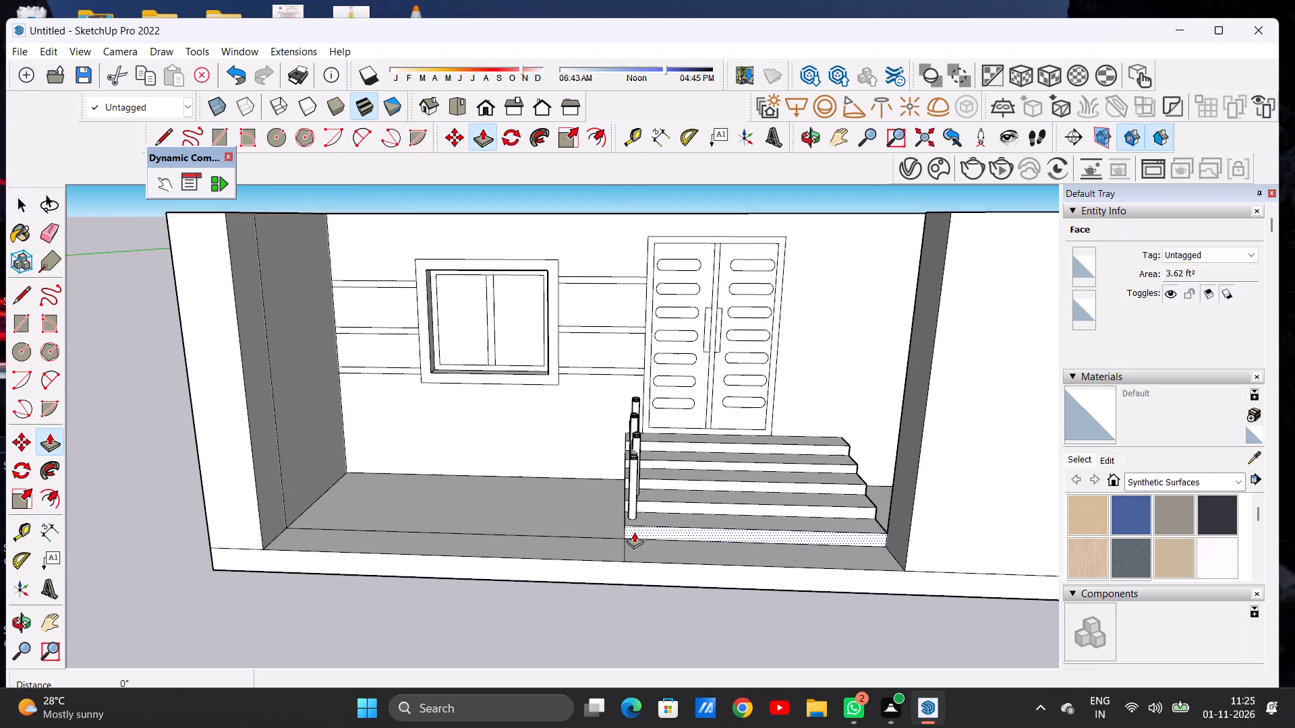
scroll(634, 532, up, 2)
click(596, 553)
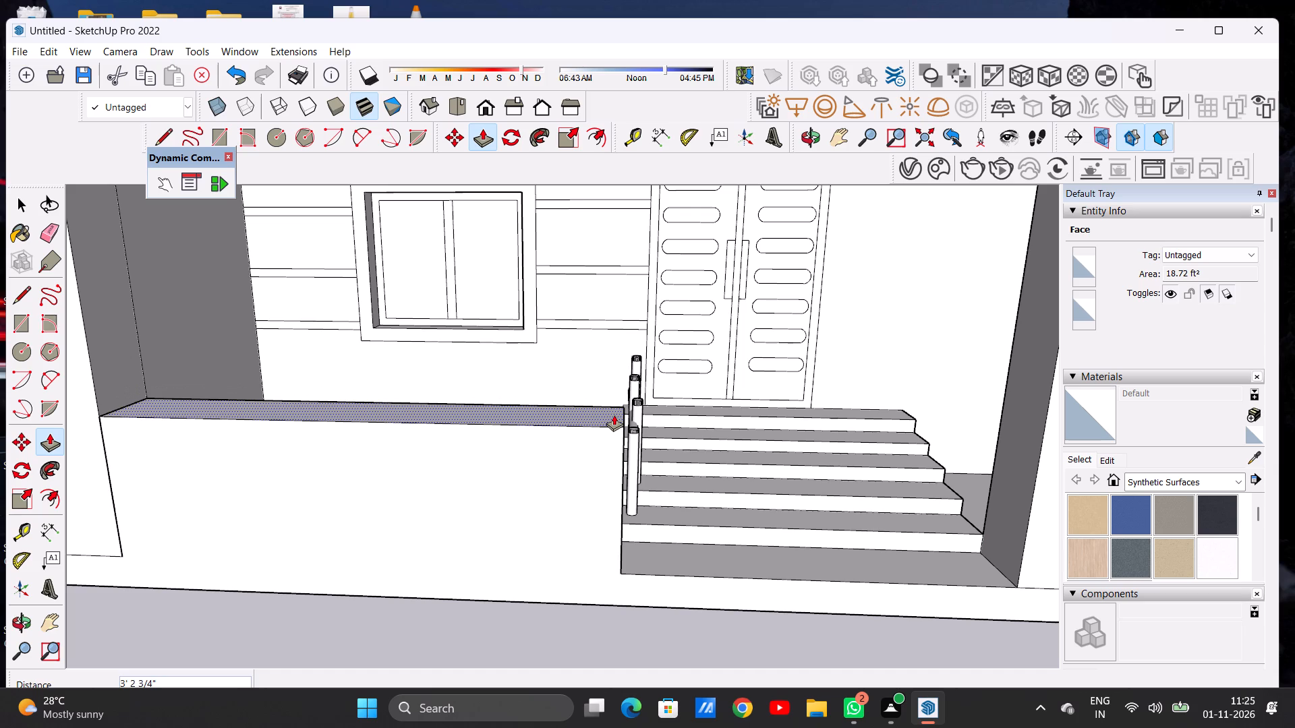
click(614, 415)
key(space)
scroll(614, 415, down, 3)
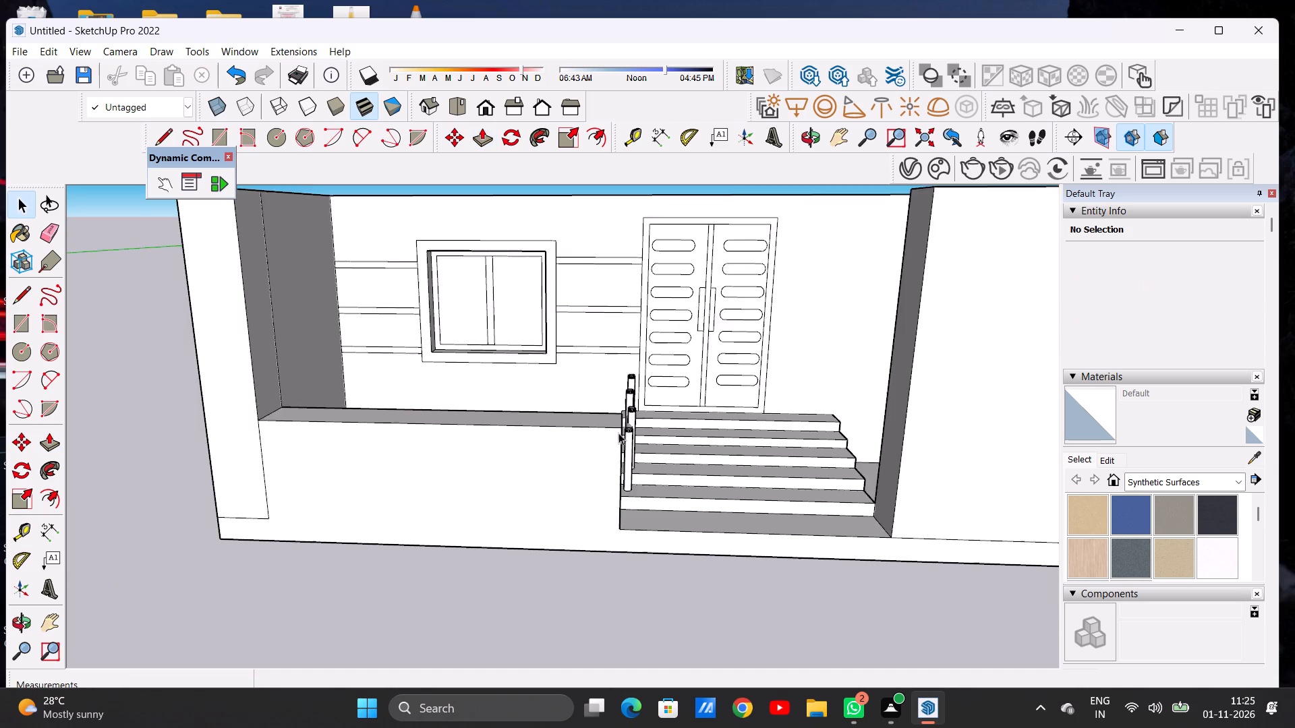
Push/Pull the top face of the low porch wall down 8".
scroll(618, 433, down, 8)
middle_drag(602, 499, 608, 429)
scroll(441, 446, down, 5)
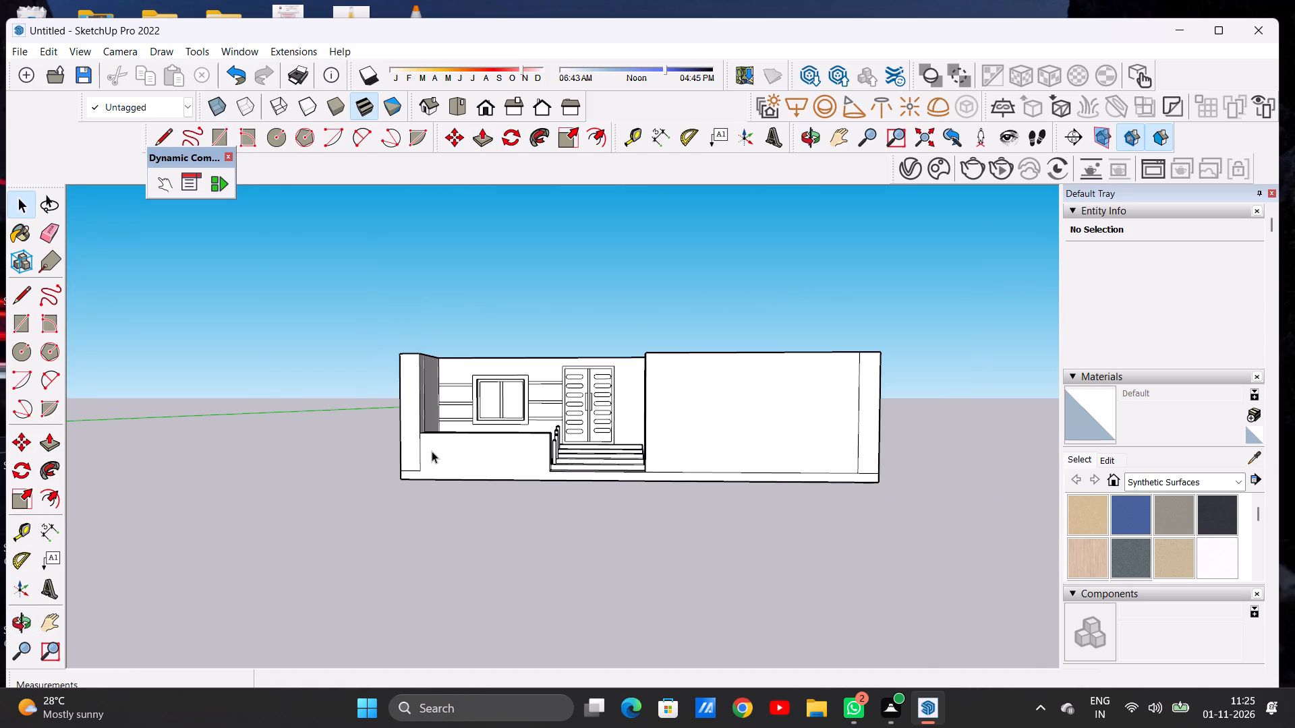
scroll(475, 426, up, 5)
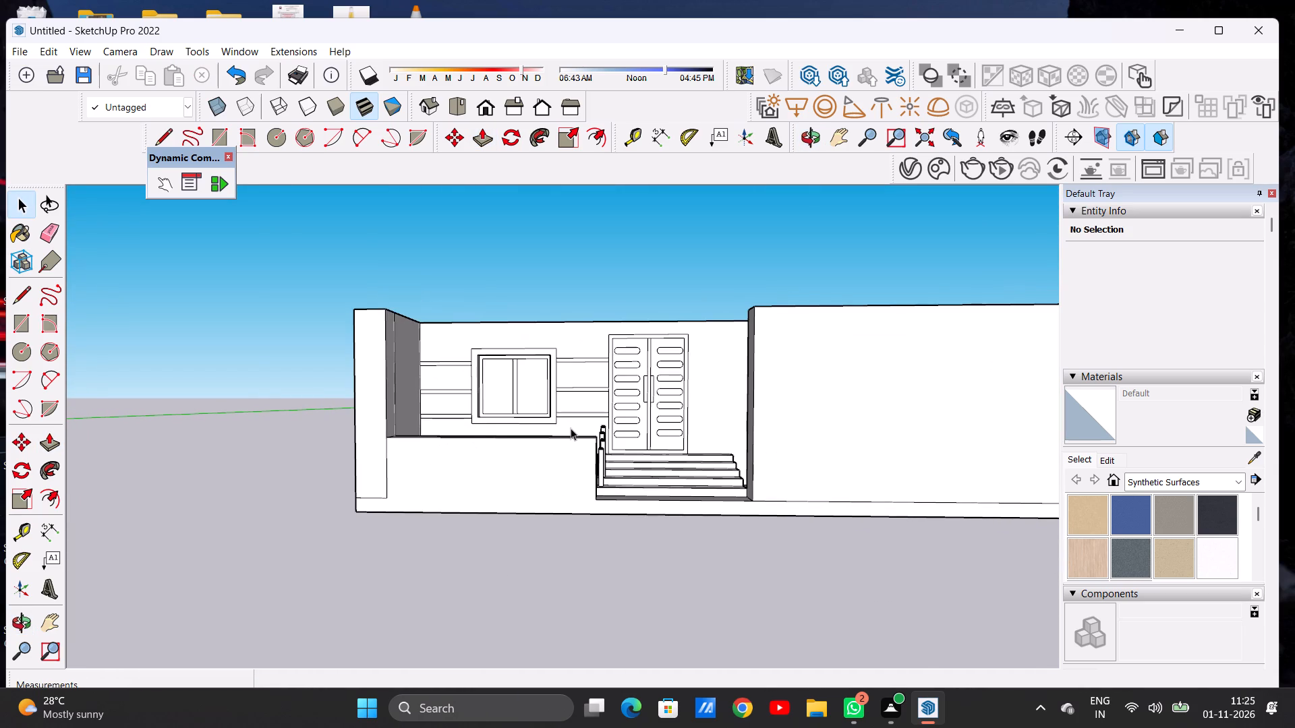
middle_drag(571, 429, 579, 475)
scroll(591, 452, up, 1)
scroll(591, 452, down, 1)
scroll(591, 452, up, 1)
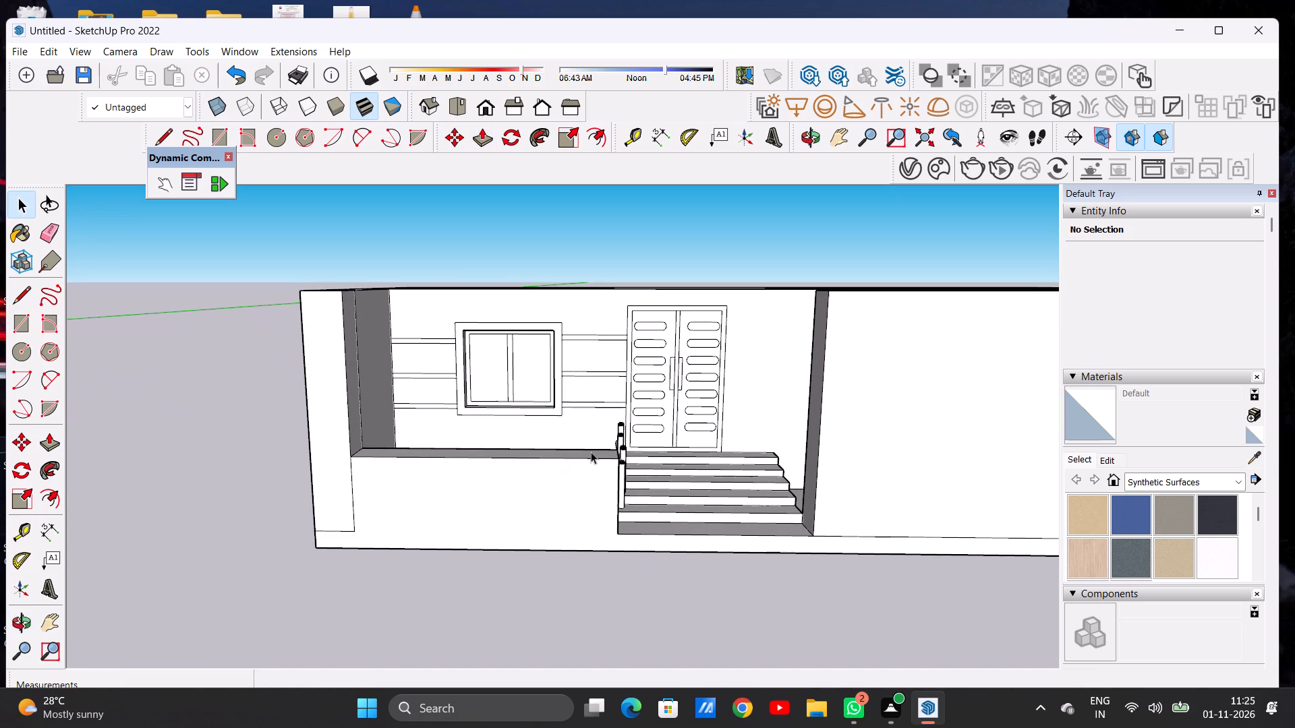
key(p)
middle_drag(629, 423, 618, 468)
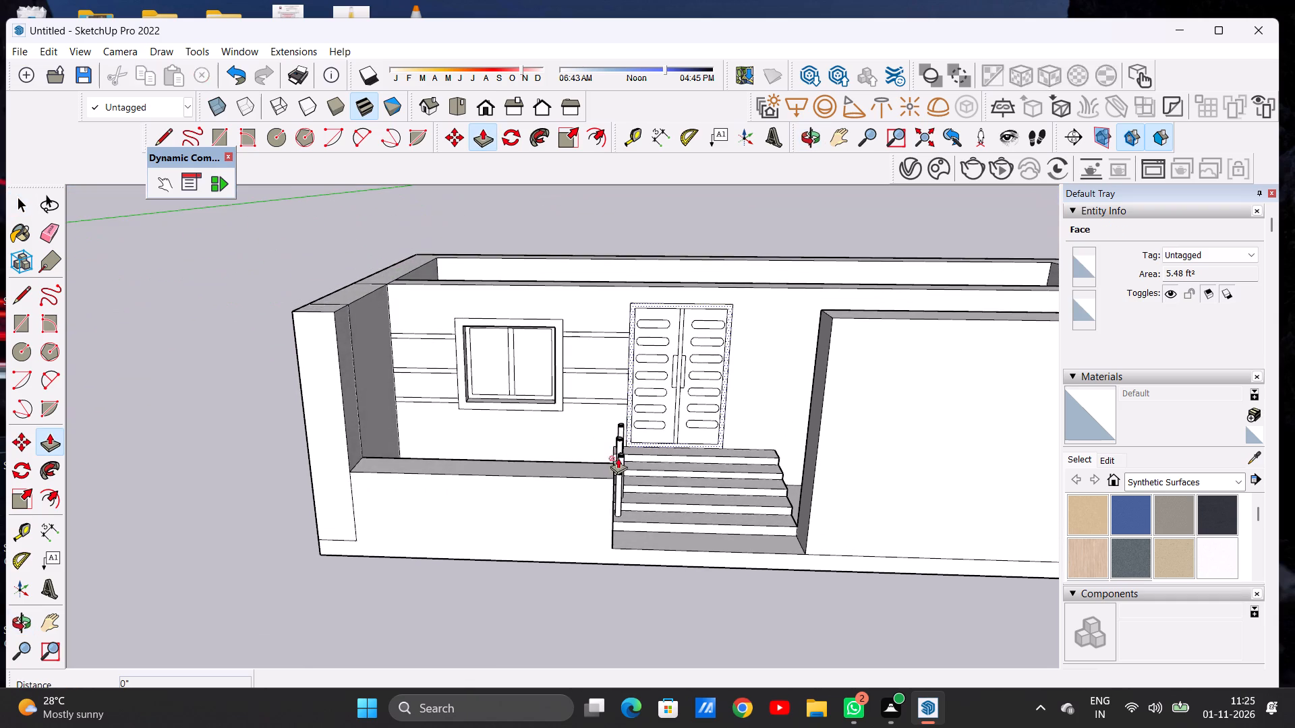
scroll(615, 450, up, 6)
click(596, 481)
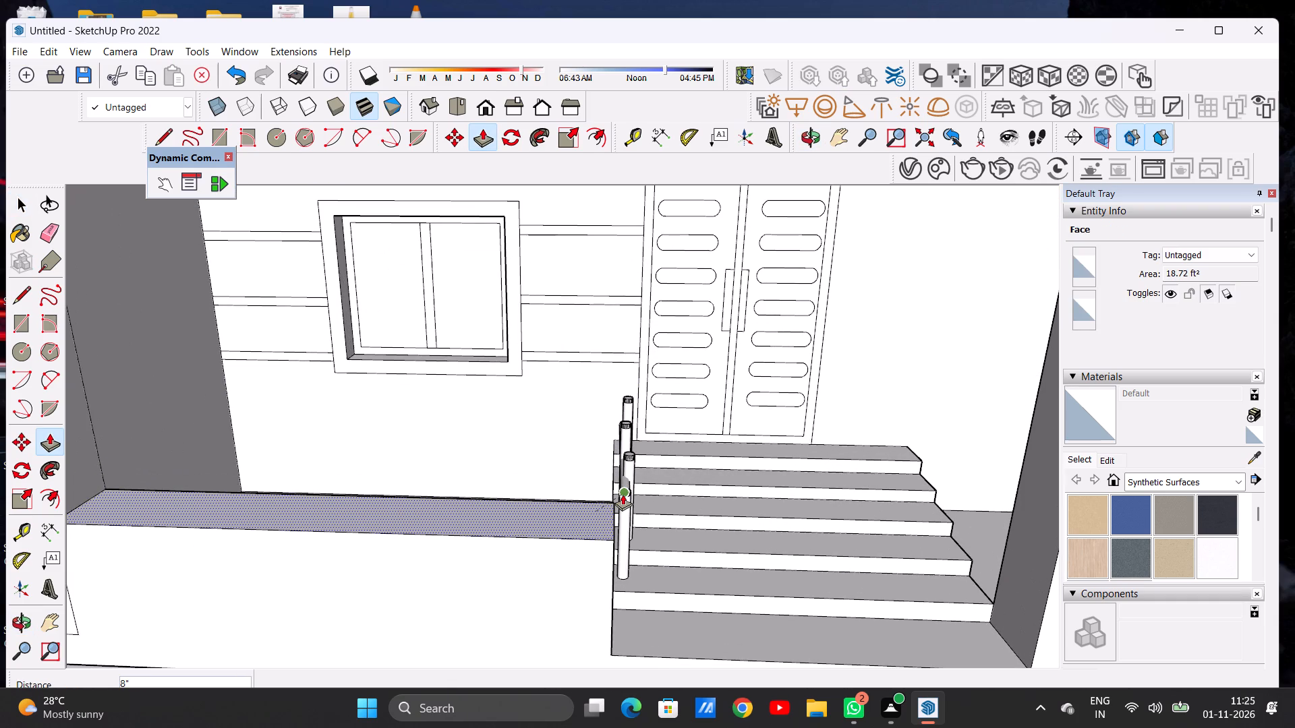
click(623, 494)
key(space)
Examine the lowered porch wall and the whole front of the building from several eye-level views.
scroll(551, 547, down, 4)
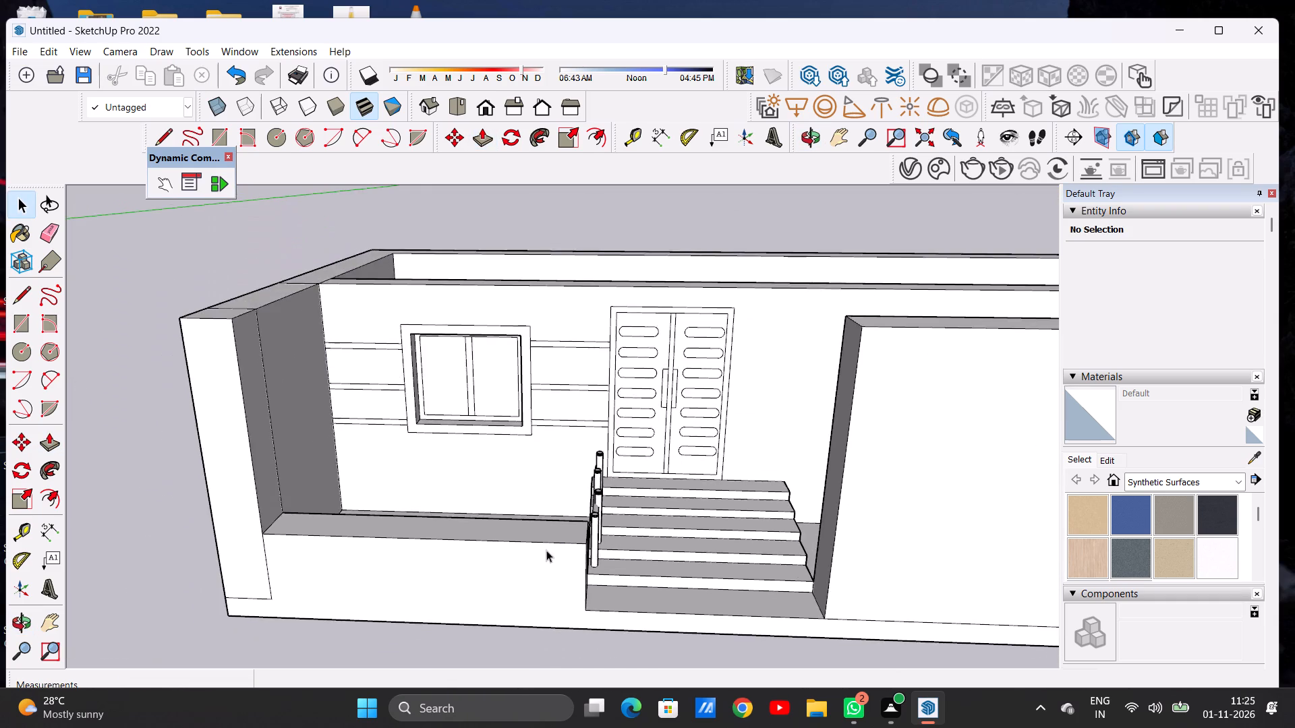
scroll(546, 550, down, 7)
middle_drag(536, 596, 561, 512)
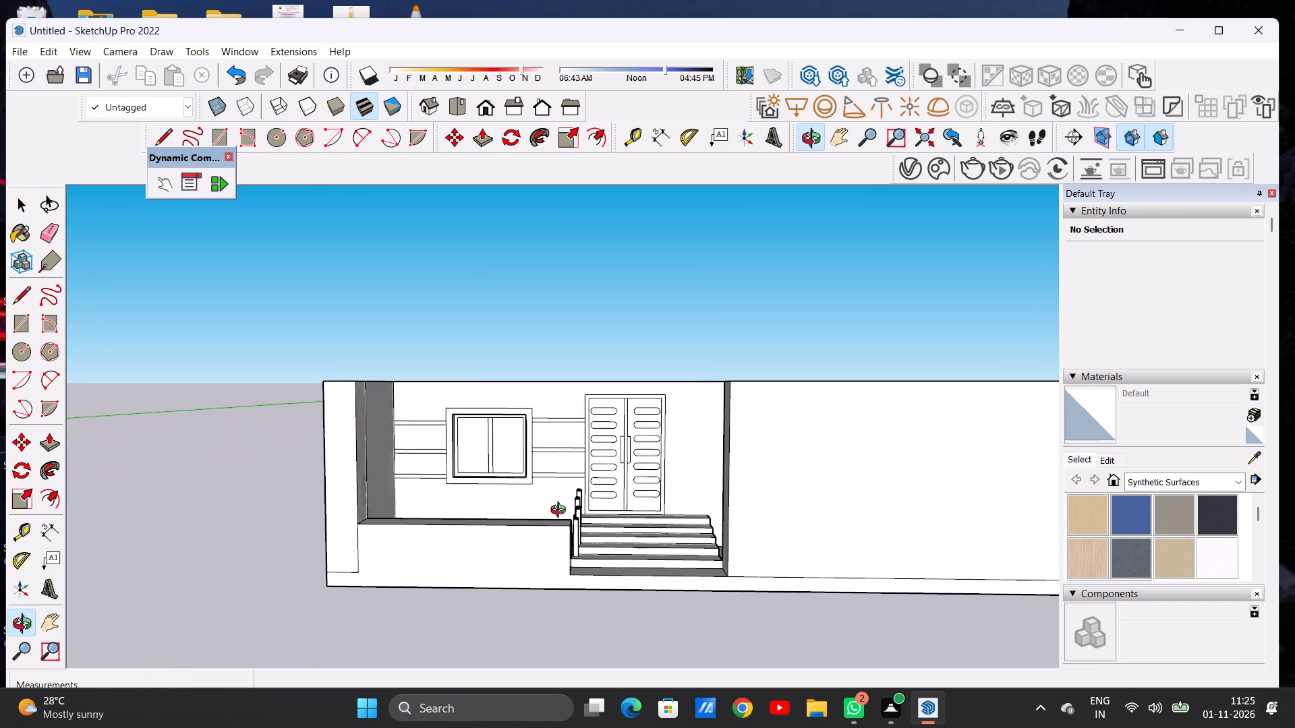
middle_drag(561, 512, 540, 508)
scroll(519, 526, down, 4)
middle_drag(562, 553, 571, 548)
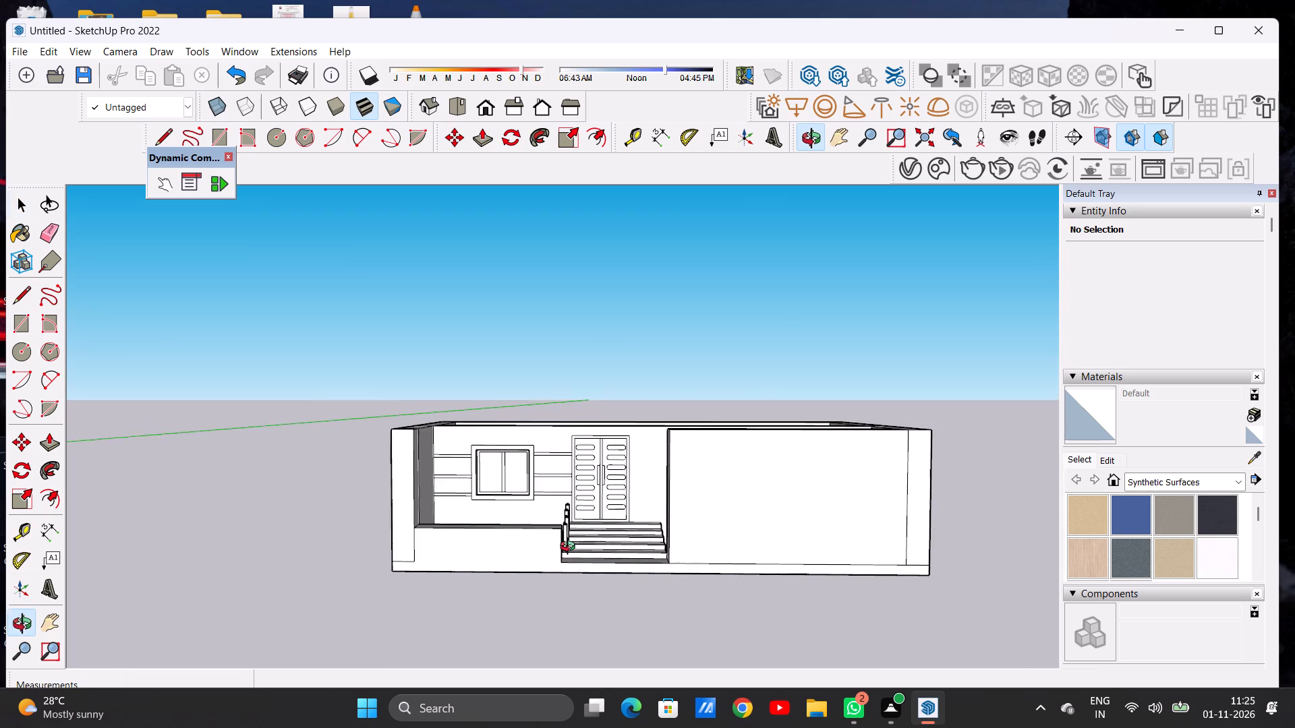
middle_drag(571, 548, 553, 551)
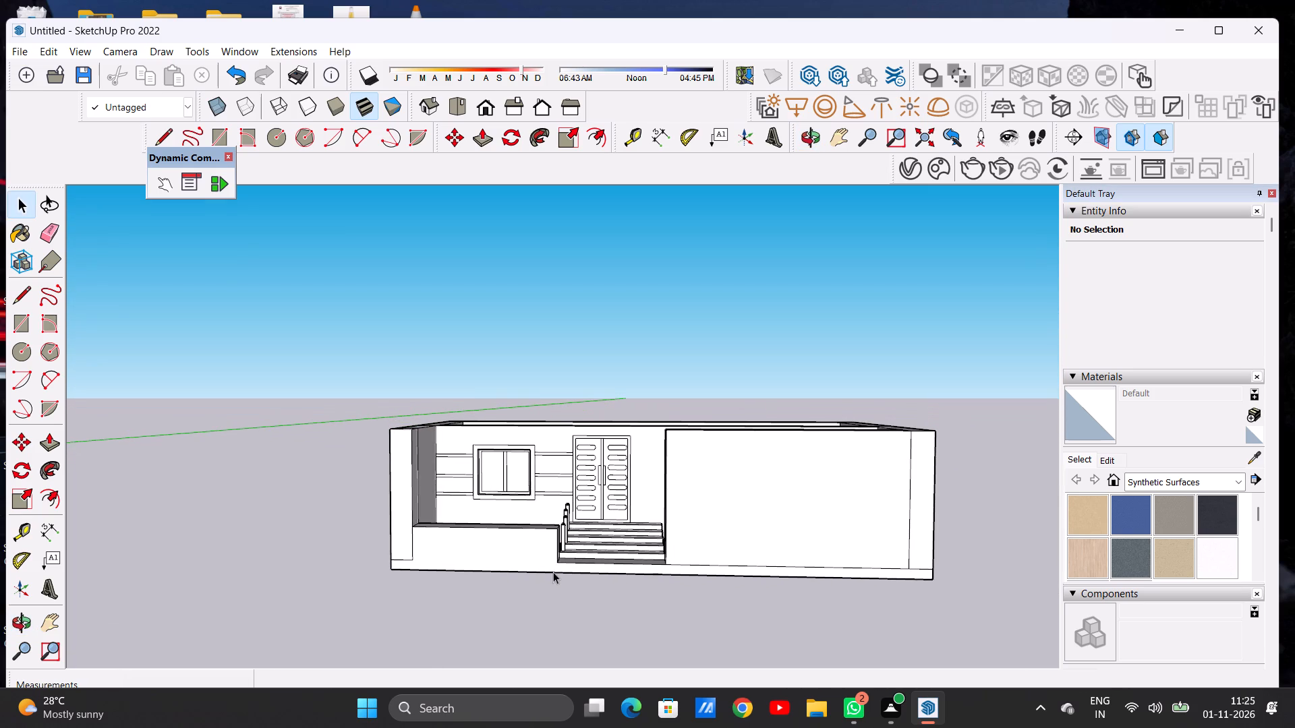
scroll(596, 625, down, 10)
scroll(645, 564, up, 7)
middle_drag(689, 619, 695, 591)
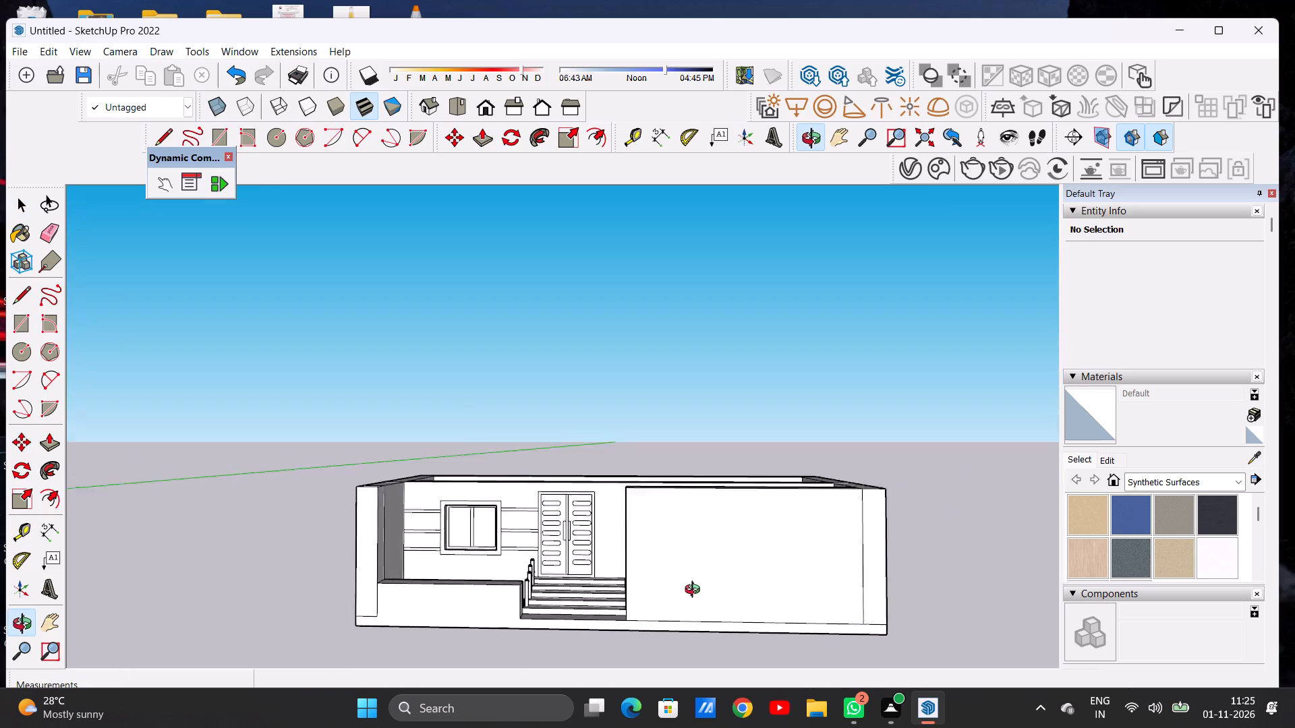
middle_drag(695, 591, 692, 593)
scroll(626, 585, down, 5)
scroll(712, 593, up, 3)
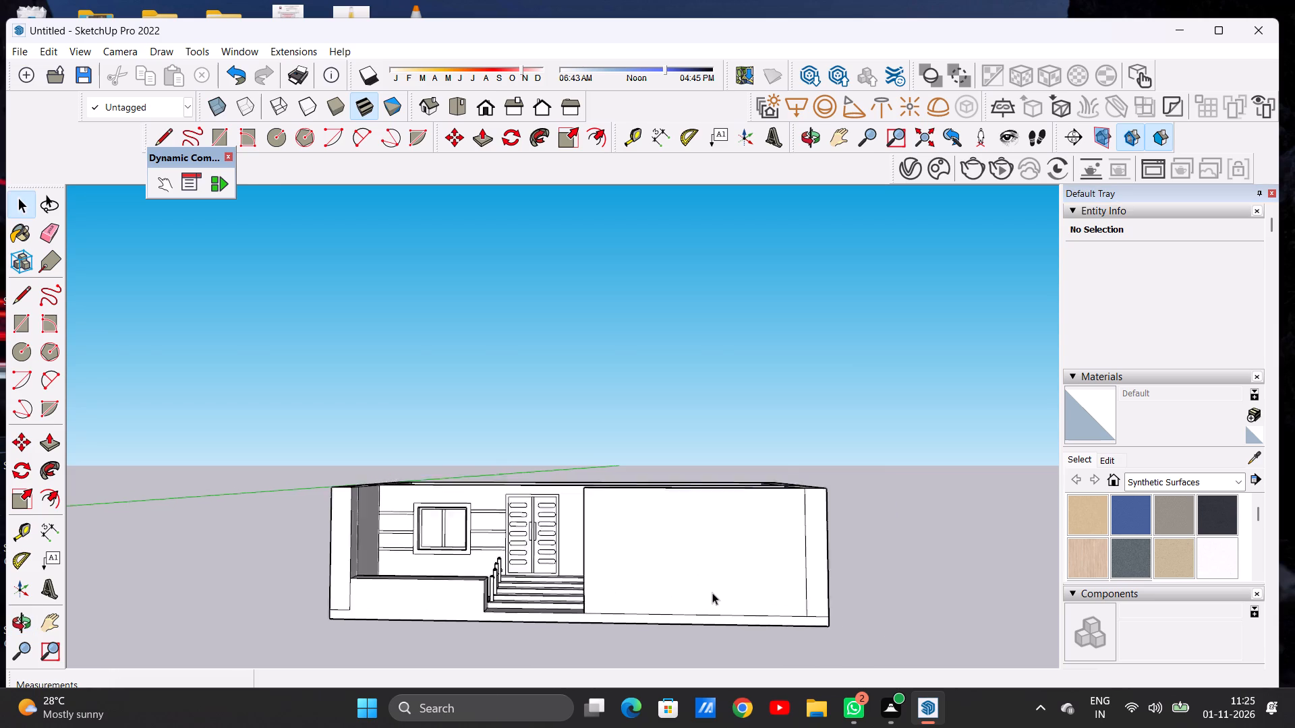
scroll(712, 593, up, 3)
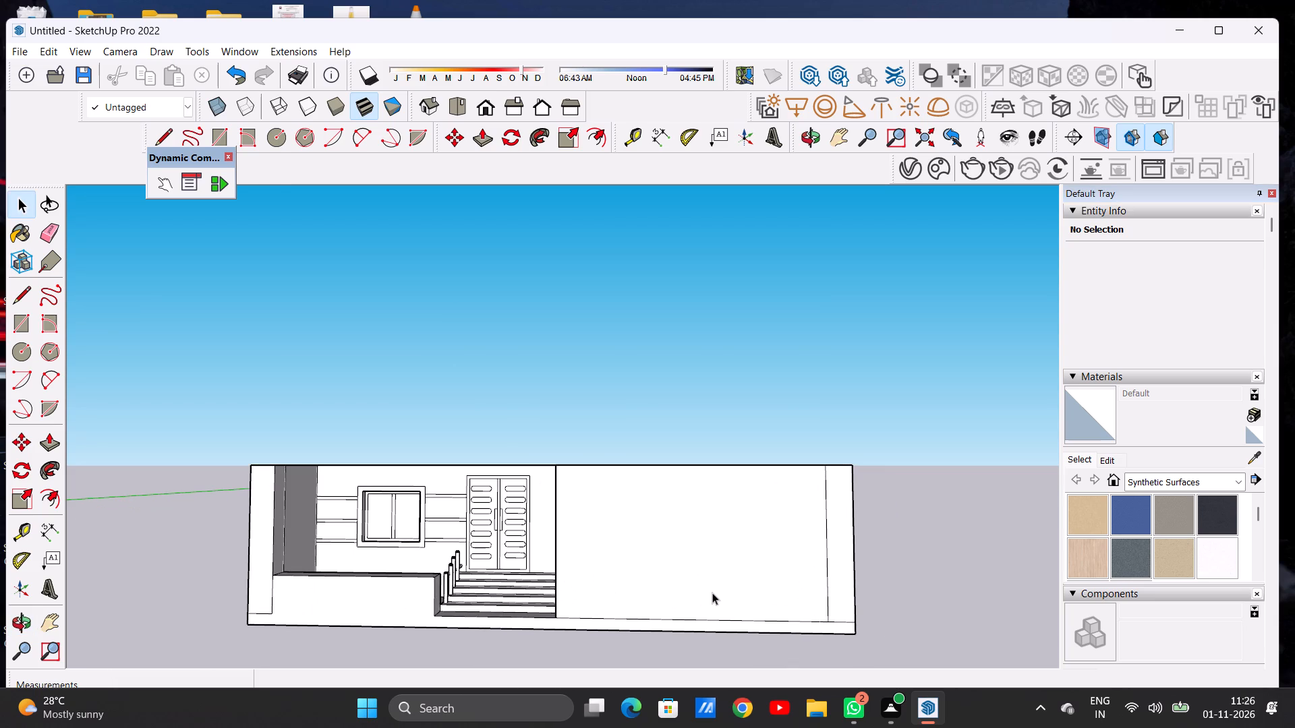
Move the floor face of the large back room, with its edges, up 10' to the top of the walls.
scroll(376, 439, down, 5)
middle_drag(516, 448, 364, 627)
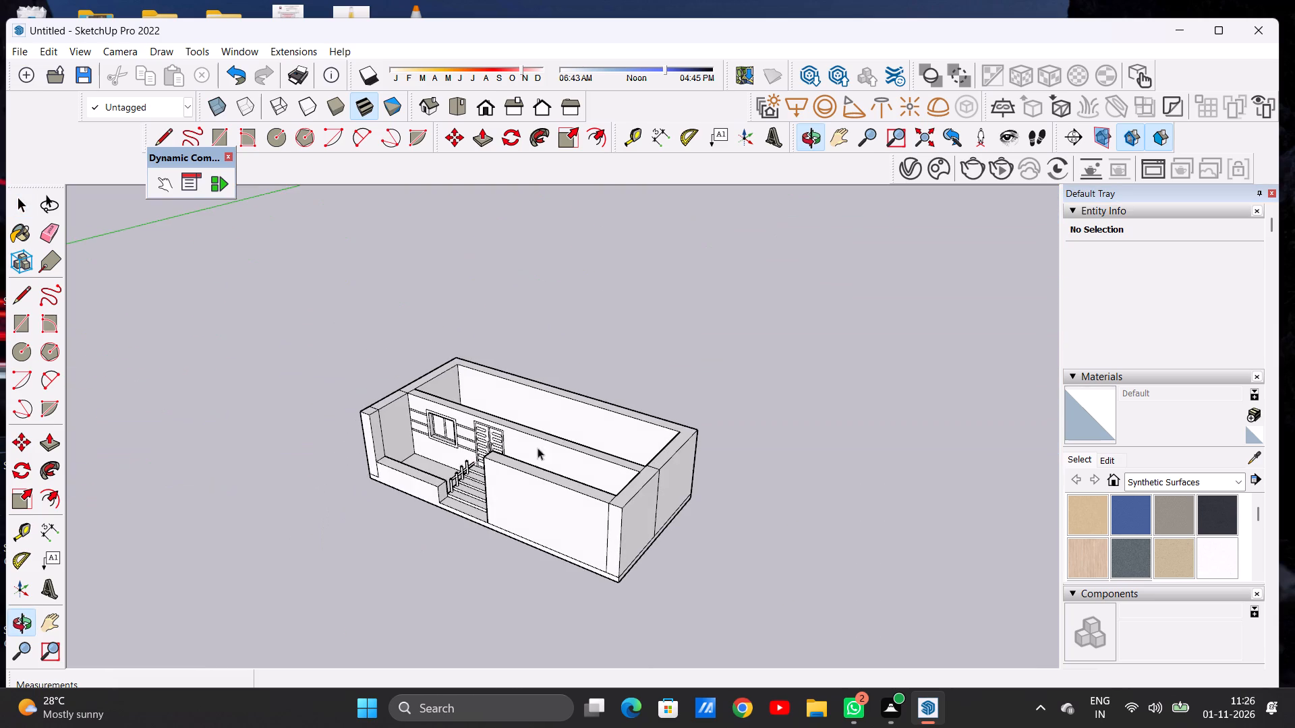
middle_drag(574, 419, 393, 476)
scroll(558, 425, up, 7)
double_click(555, 461)
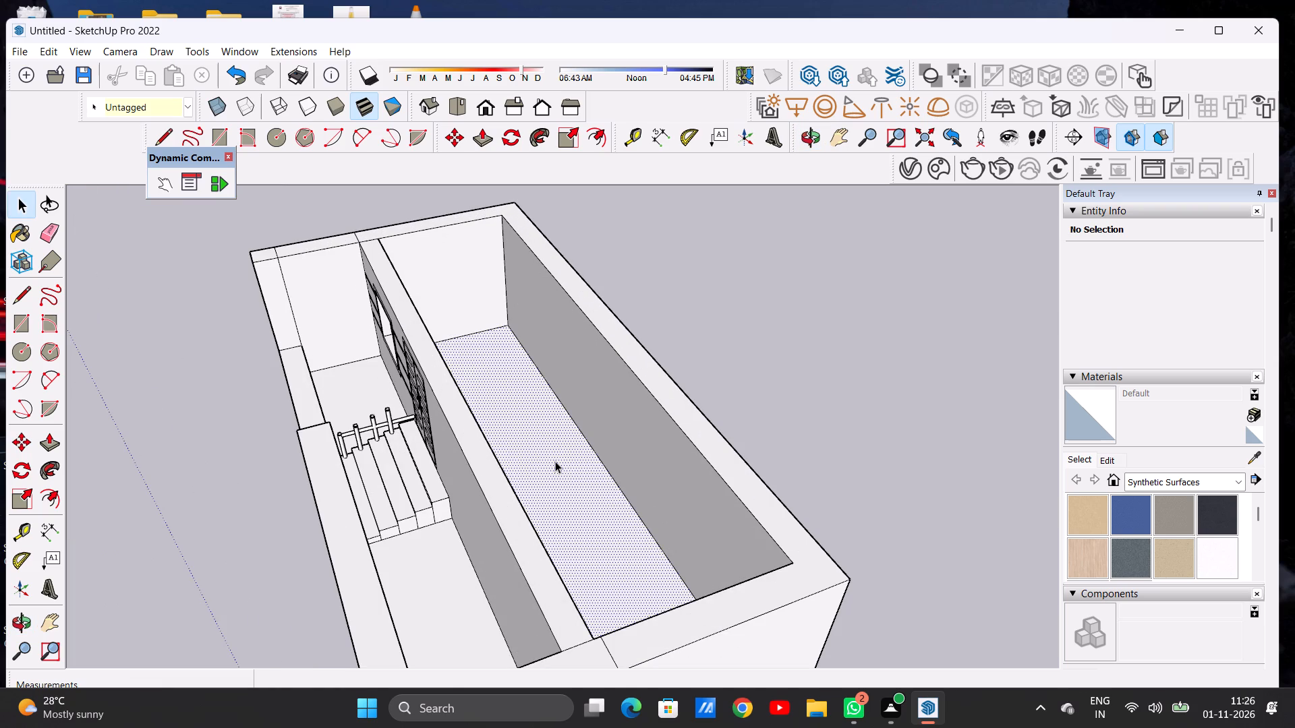
scroll(497, 450, down, 9)
middle_drag(488, 363, 507, 474)
scroll(467, 361, up, 4)
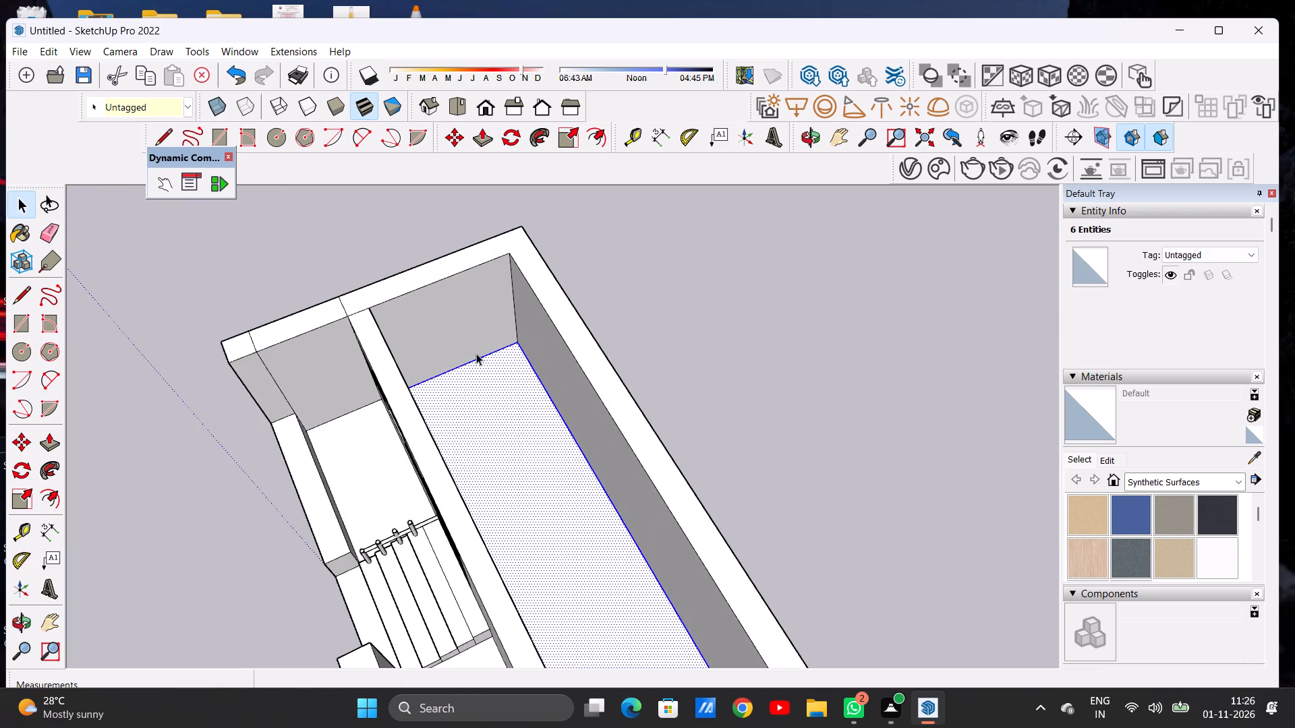
scroll(476, 353, up, 4)
key(m)
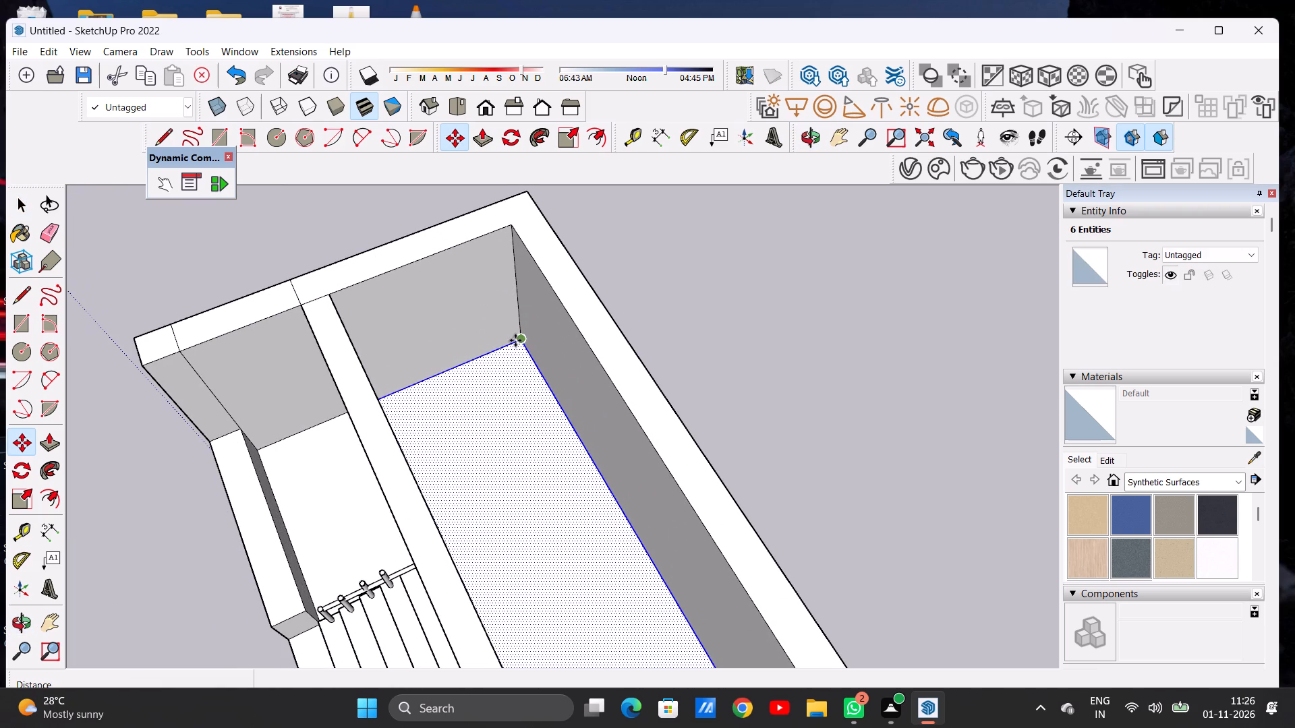
click(515, 340)
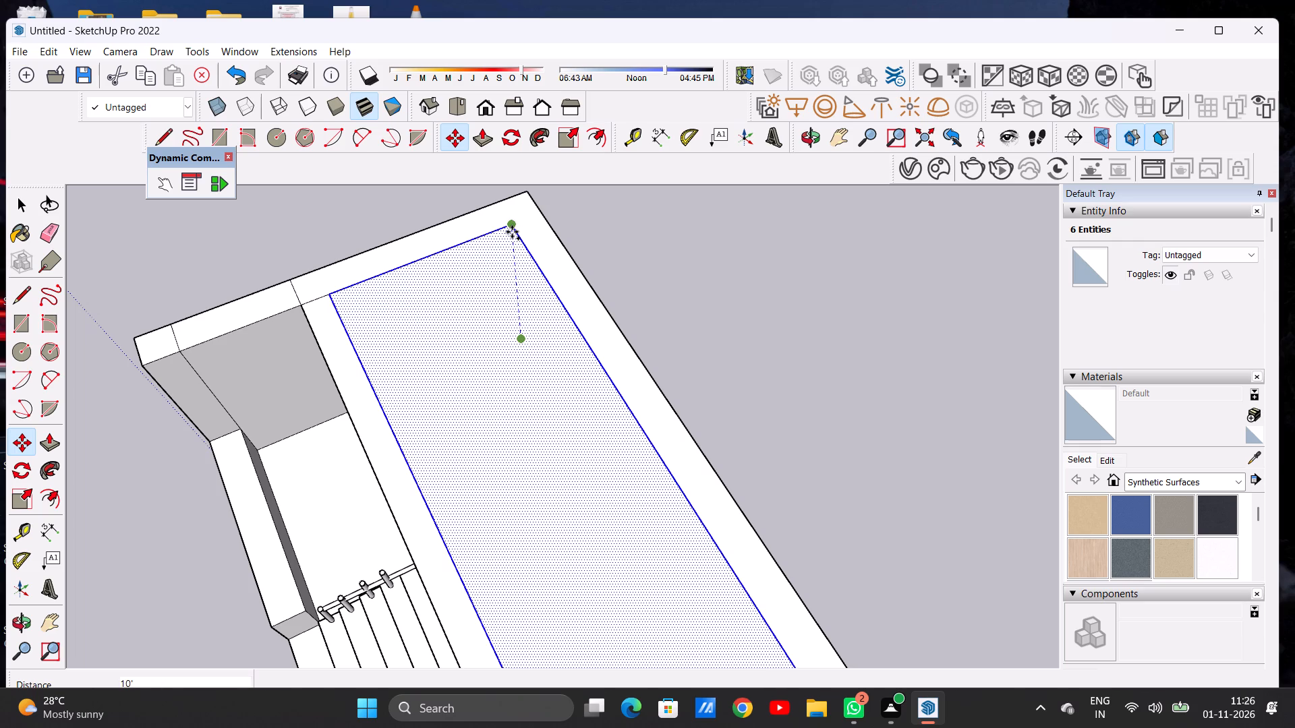
click(512, 231)
key(space)
click(826, 366)
Push/Pull the face over the back room up about 1' 1 9/16" to form a raised roof slab.
scroll(632, 407, down, 4)
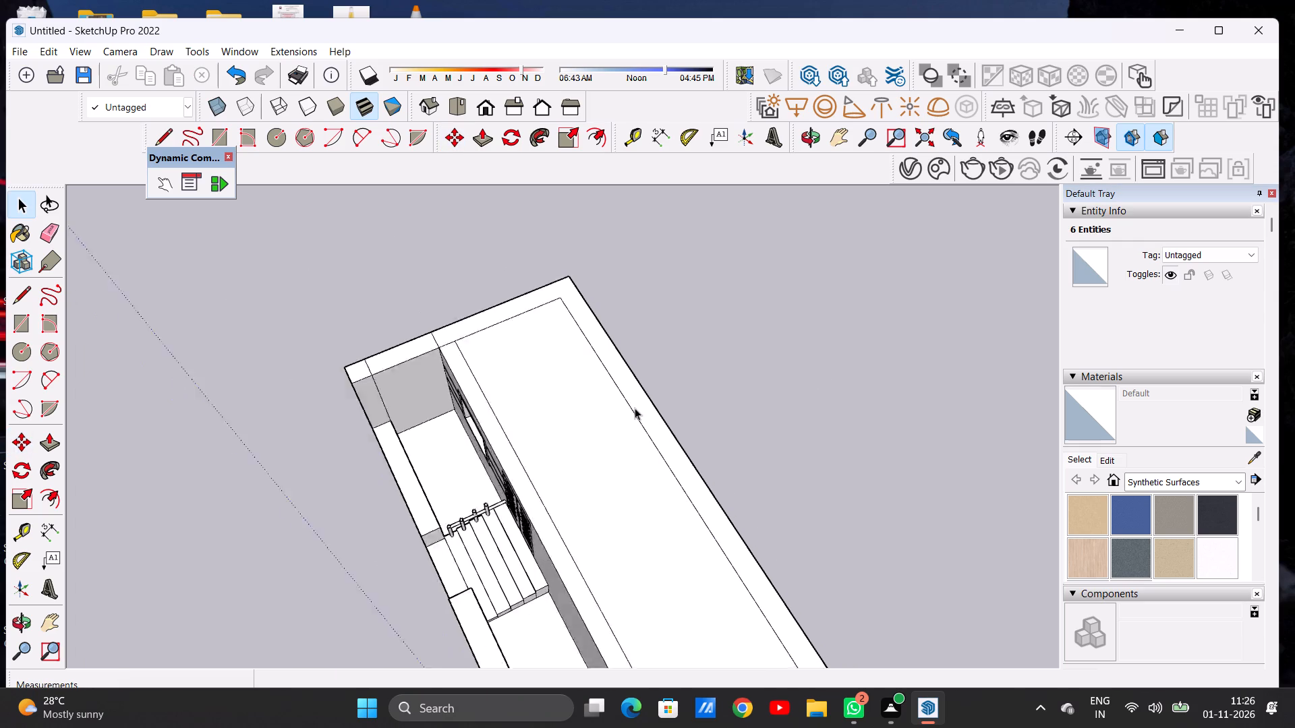
scroll(635, 408, down, 16)
middle_drag(617, 516, 647, 396)
scroll(612, 446, up, 2)
scroll(612, 447, down, 1)
scroll(612, 447, up, 5)
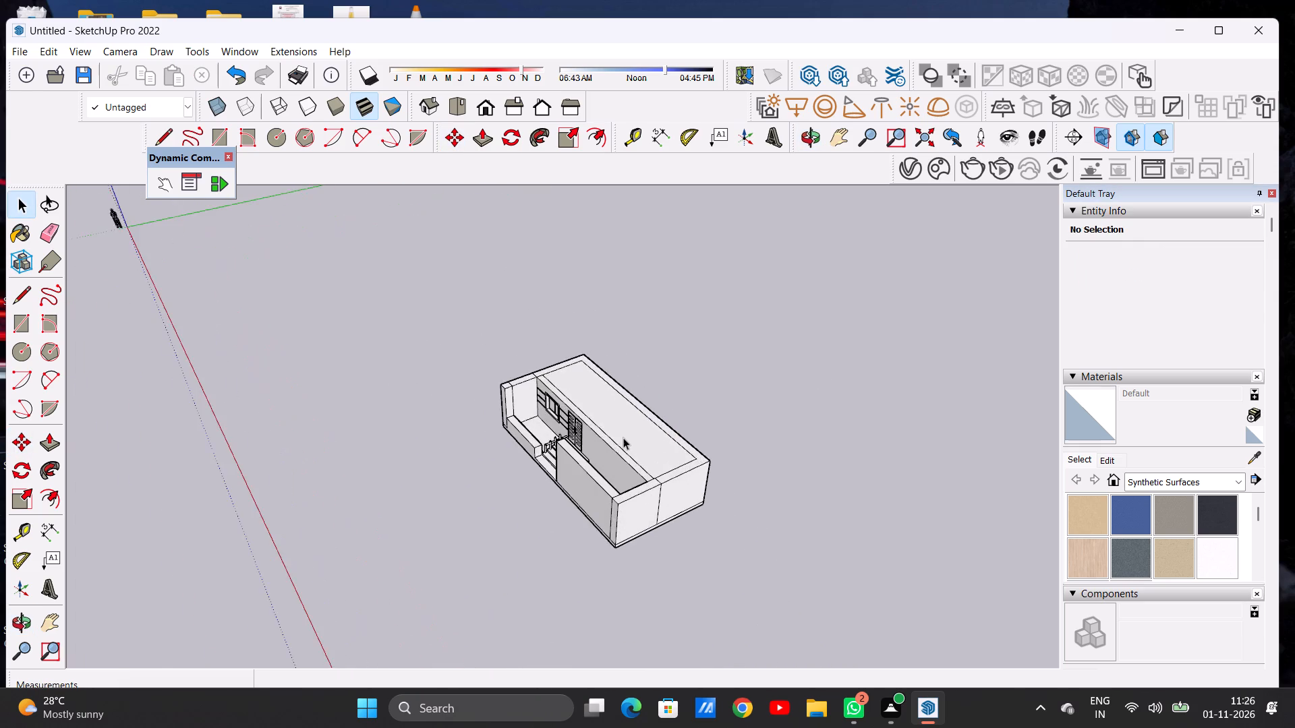
scroll(623, 437, up, 10)
middle_drag(647, 493, 614, 439)
scroll(610, 448, down, 6)
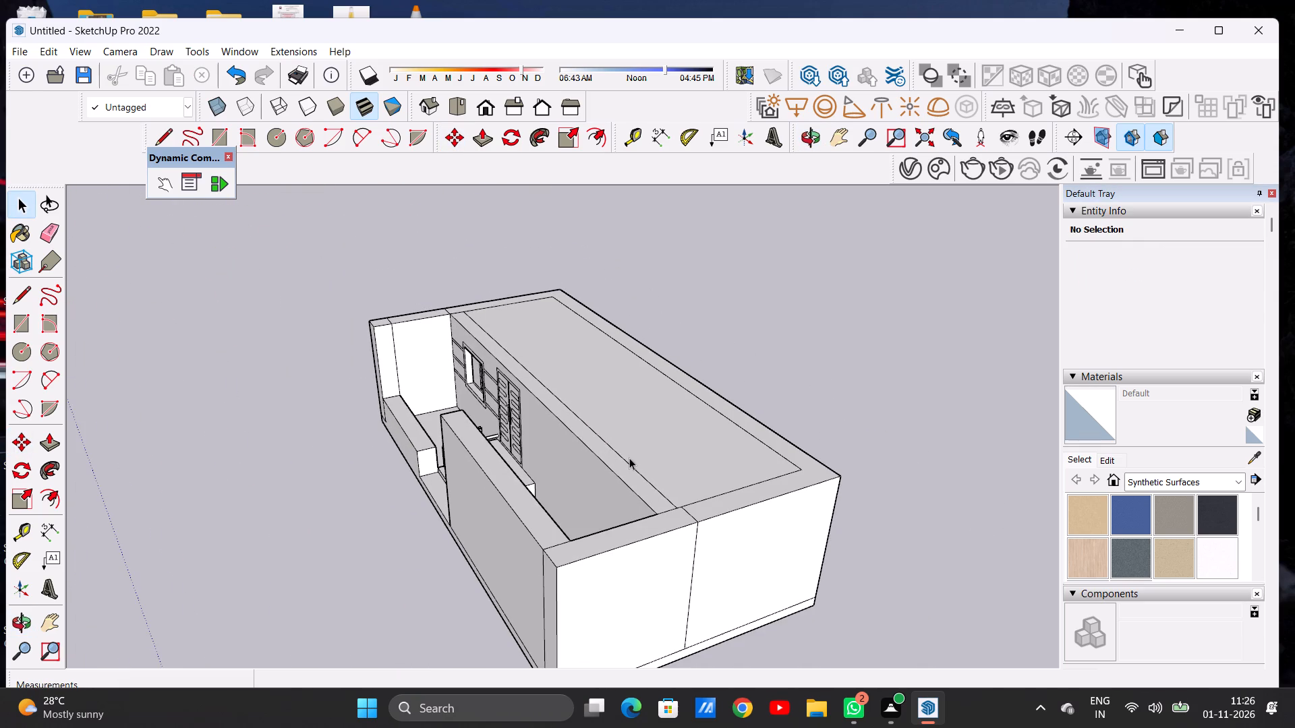
key(p)
scroll(660, 463, up, 6)
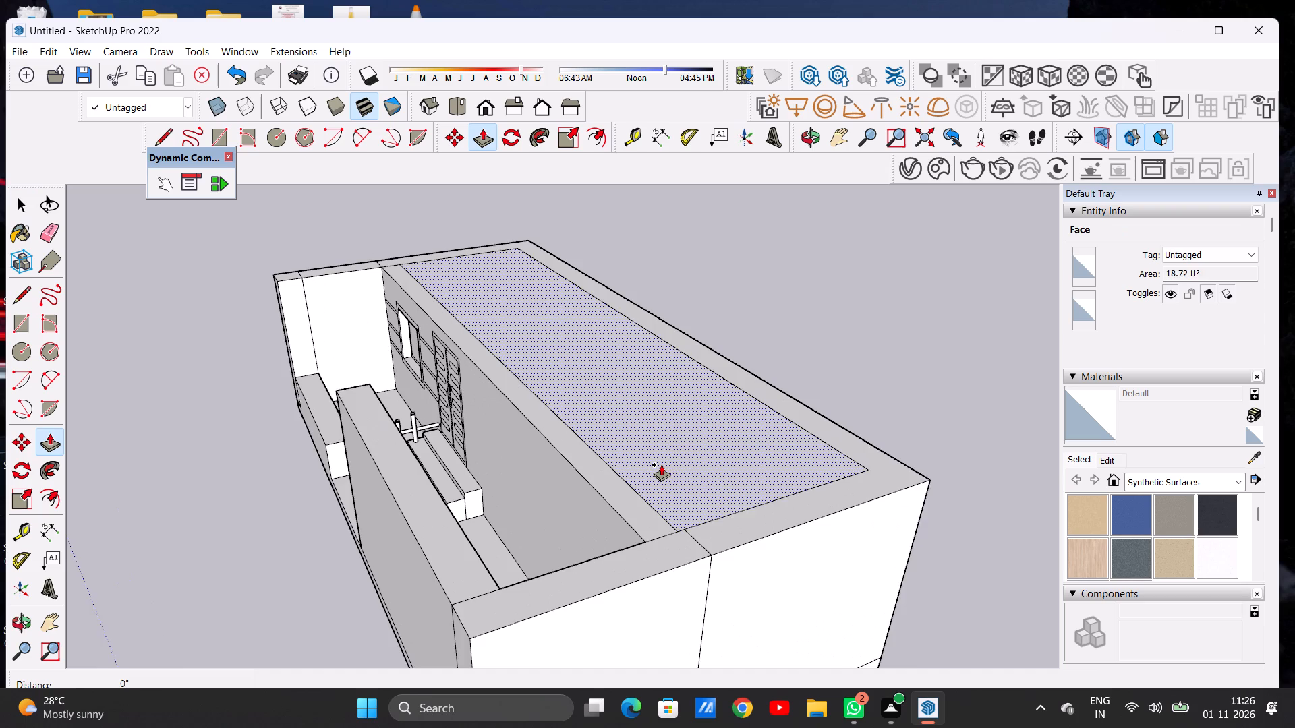
click(661, 464)
middle_drag(683, 454, 691, 422)
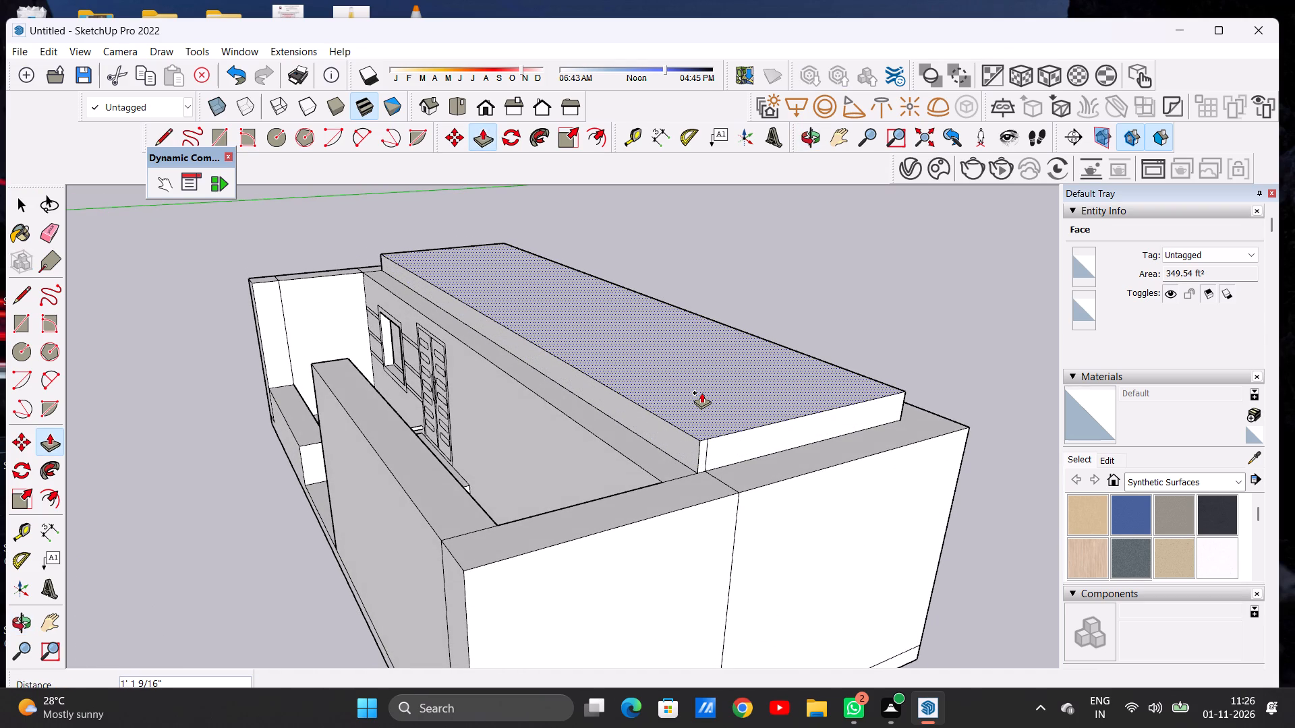
click(701, 392)
key(space)
Erase the stray vertical edge near the porch-side corner of the roof slab's end face.
middle_drag(710, 464, 624, 479)
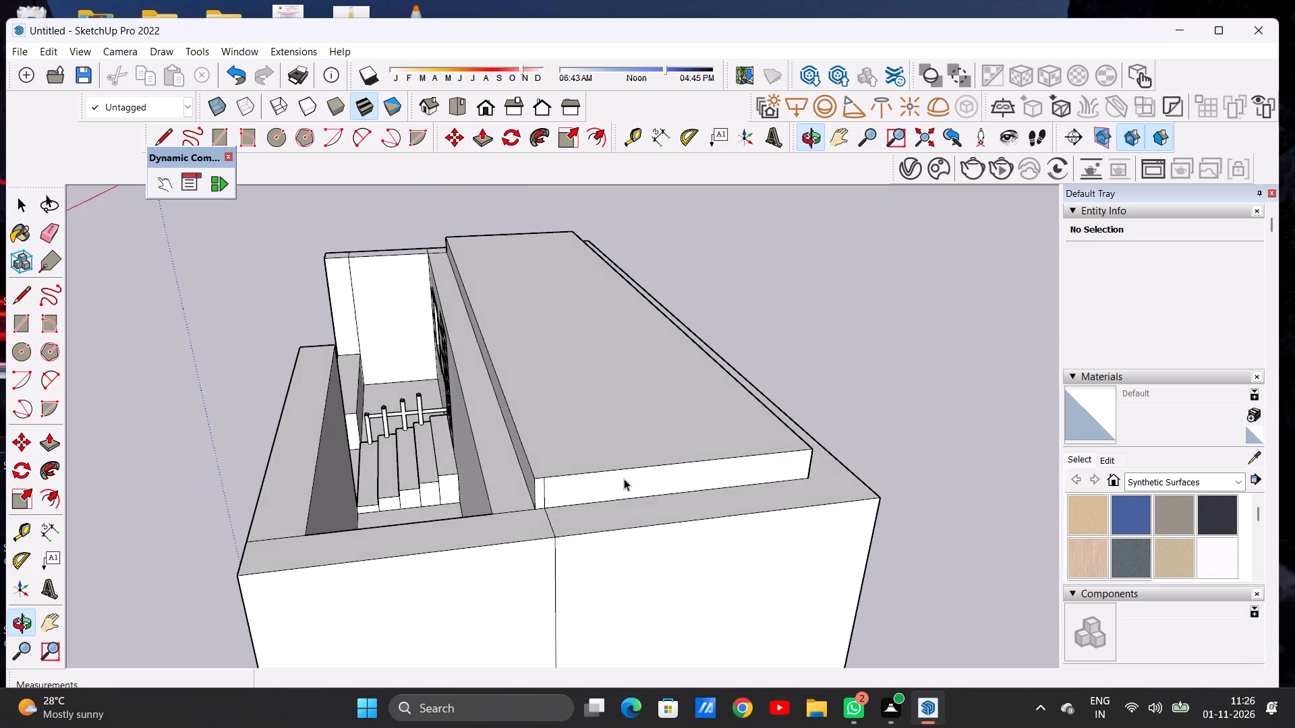
scroll(544, 491, up, 2)
scroll(536, 499, down, 1)
scroll(532, 504, up, 12)
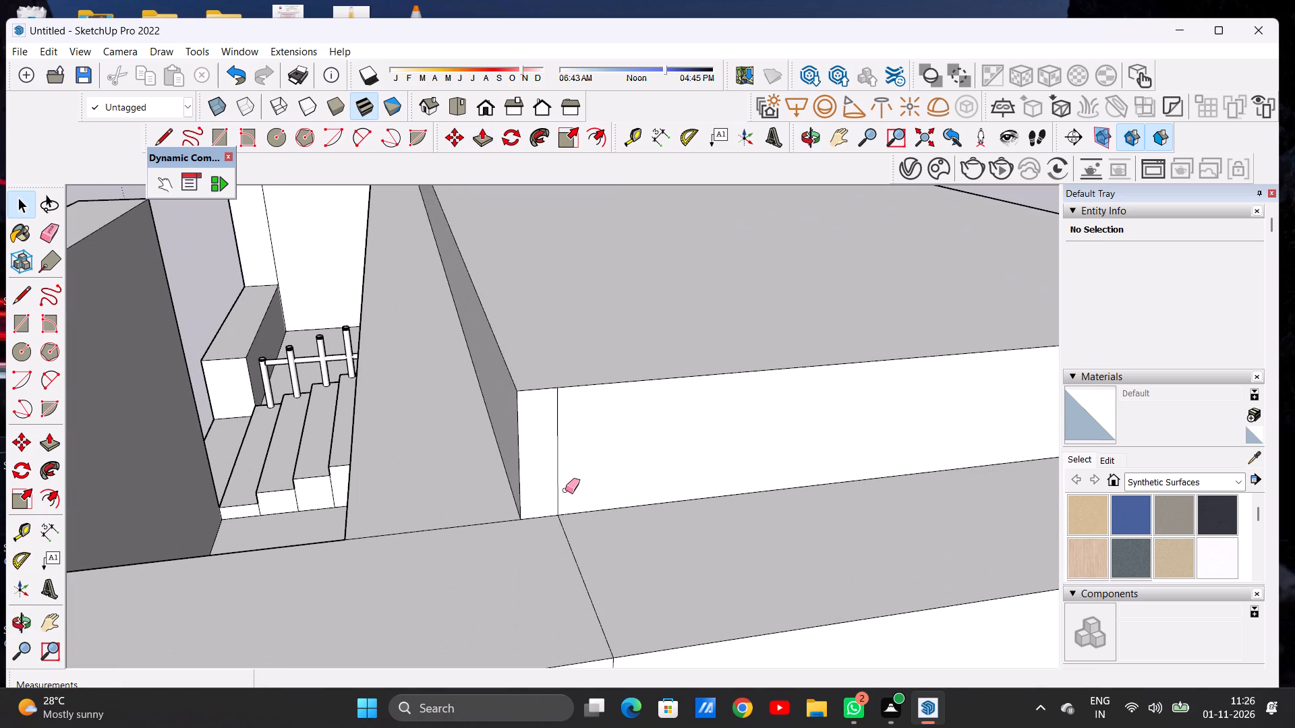
key(e)
drag(560, 479, 554, 487)
key(space)
scroll(599, 493, down, 6)
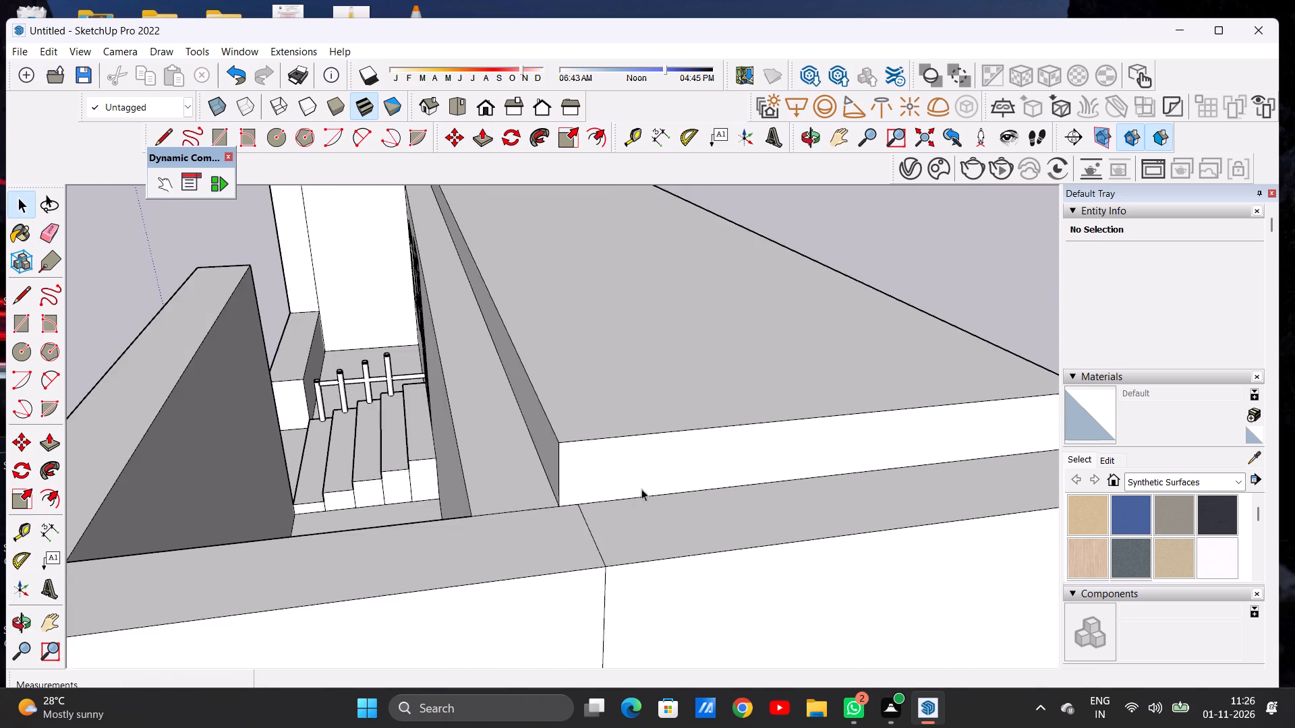
scroll(641, 489, down, 12)
scroll(678, 499, up, 1)
scroll(678, 499, down, 8)
middle_drag(596, 505, 612, 497)
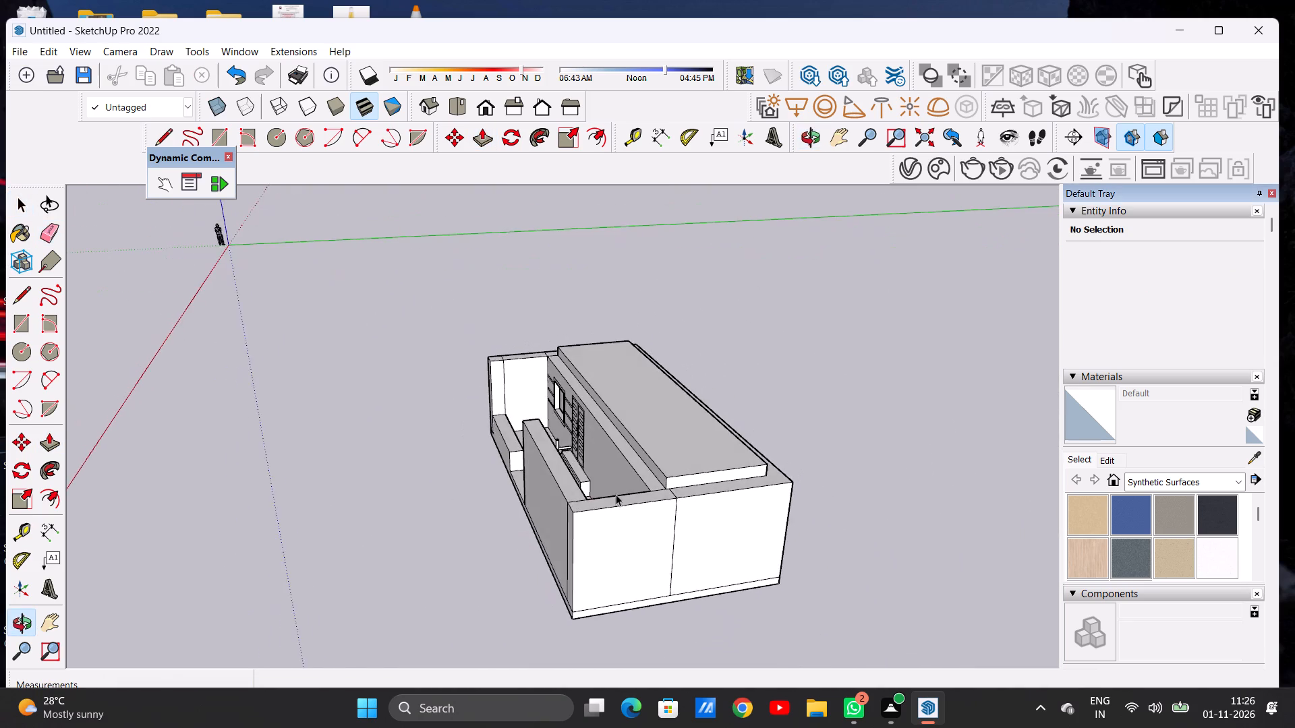
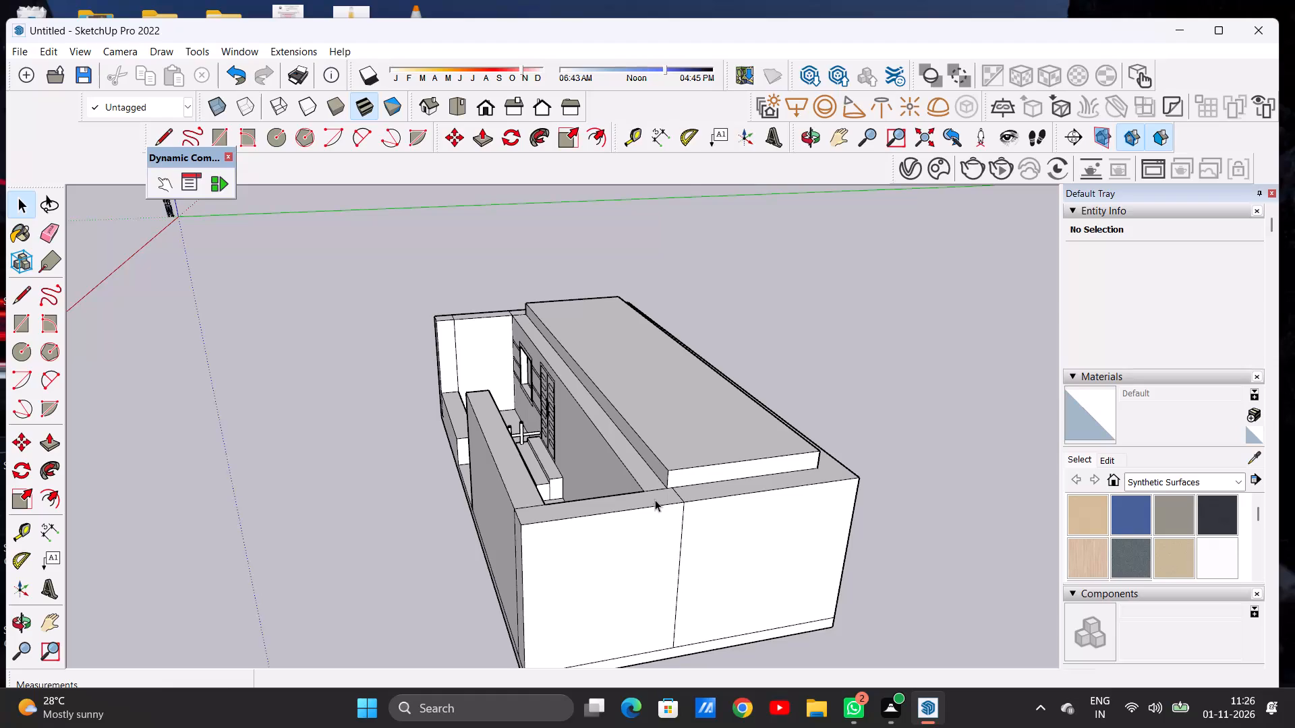
Push/Pull the roof slab's long side face about 7' outward over the open porch, up to the front wall's corner point.
key(p)
middle_drag(654, 487, 681, 459)
scroll(699, 440, up, 5)
click(698, 434)
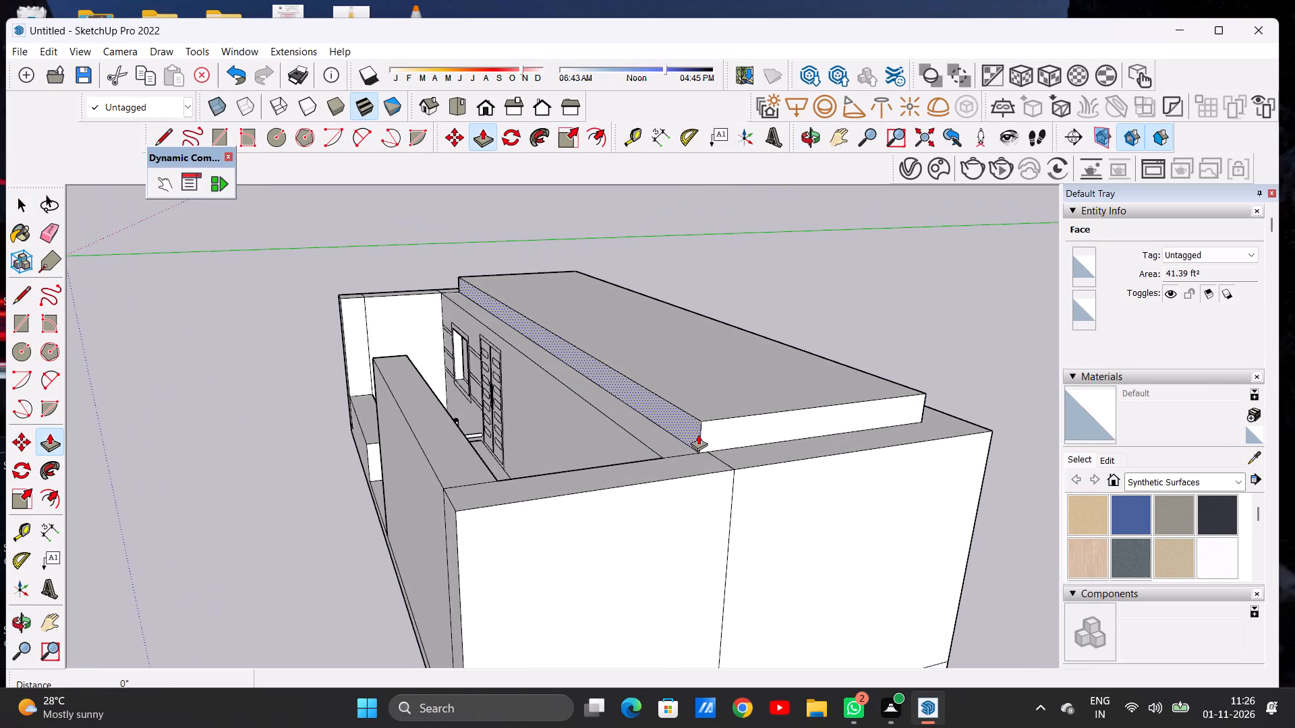
middle_drag(493, 468, 474, 524)
scroll(467, 541, up, 5)
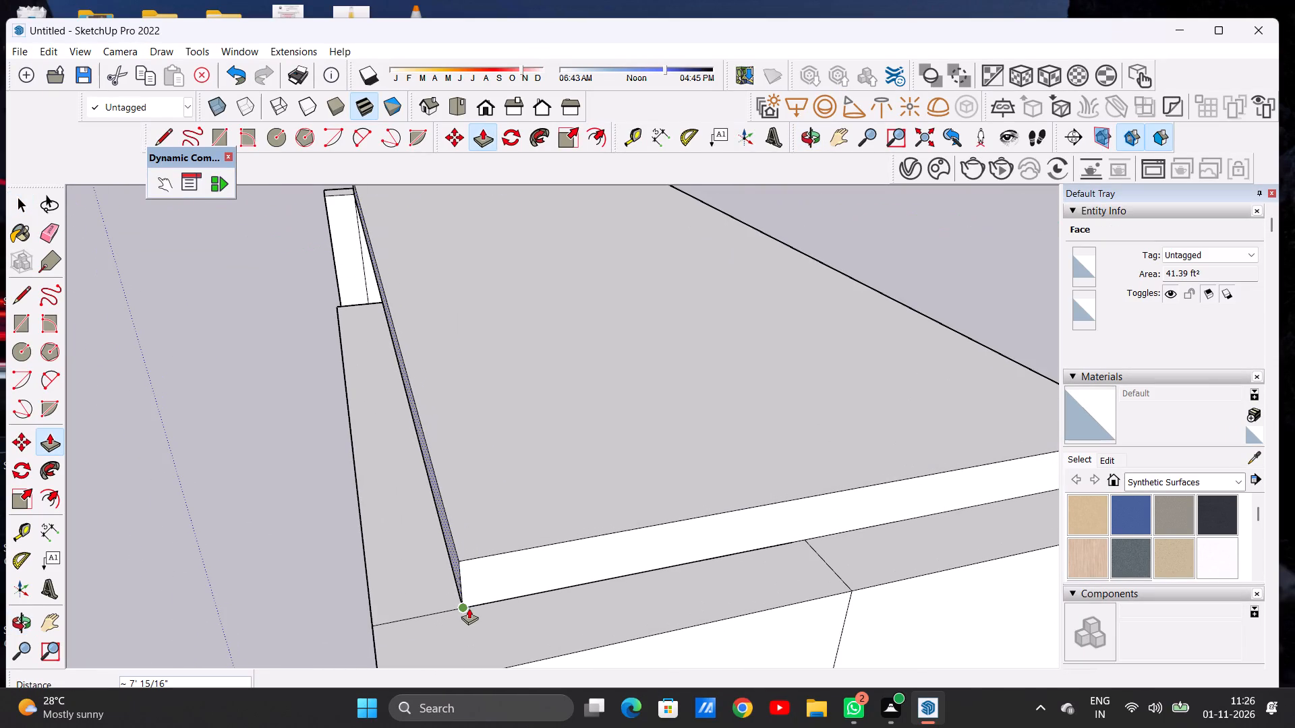
click(458, 608)
key(space)
Examine the extended roof slab and the house's front elevation, porch and side walls from several angles and distances.
scroll(545, 507, down, 3)
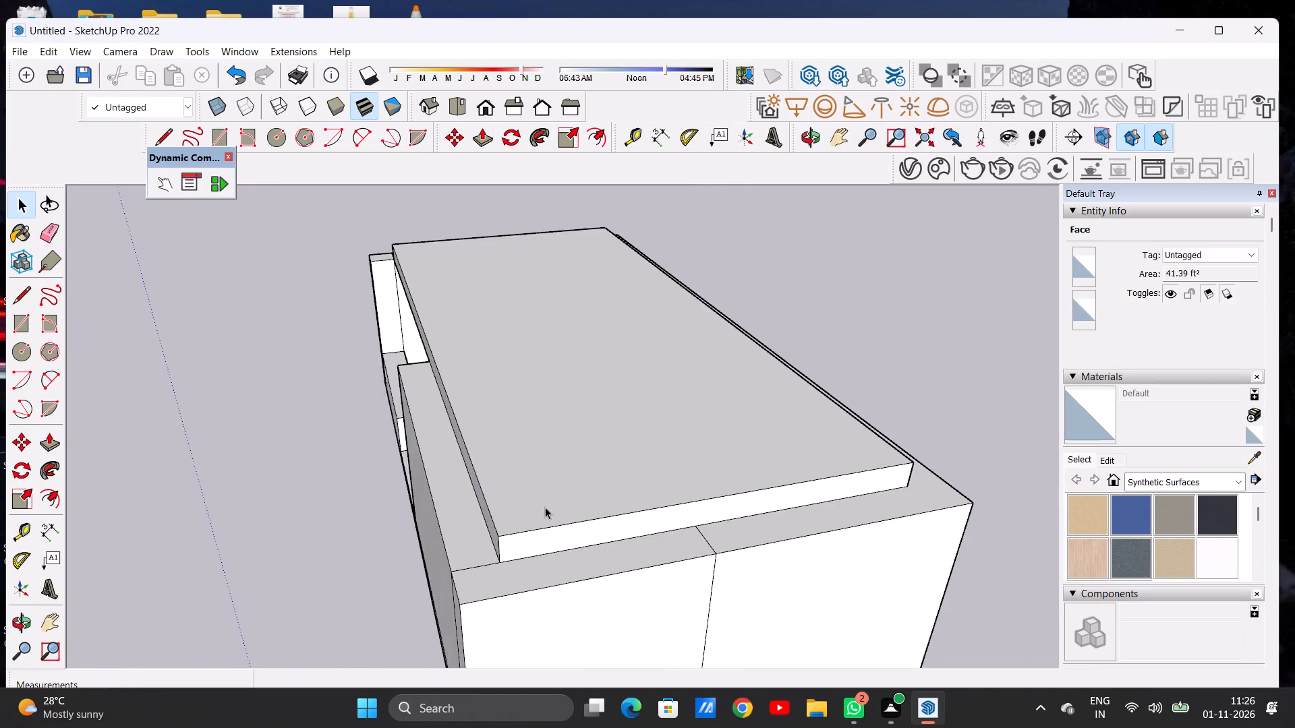
scroll(545, 507, down, 20)
scroll(545, 507, down, 3)
middle_drag(596, 450, 783, 402)
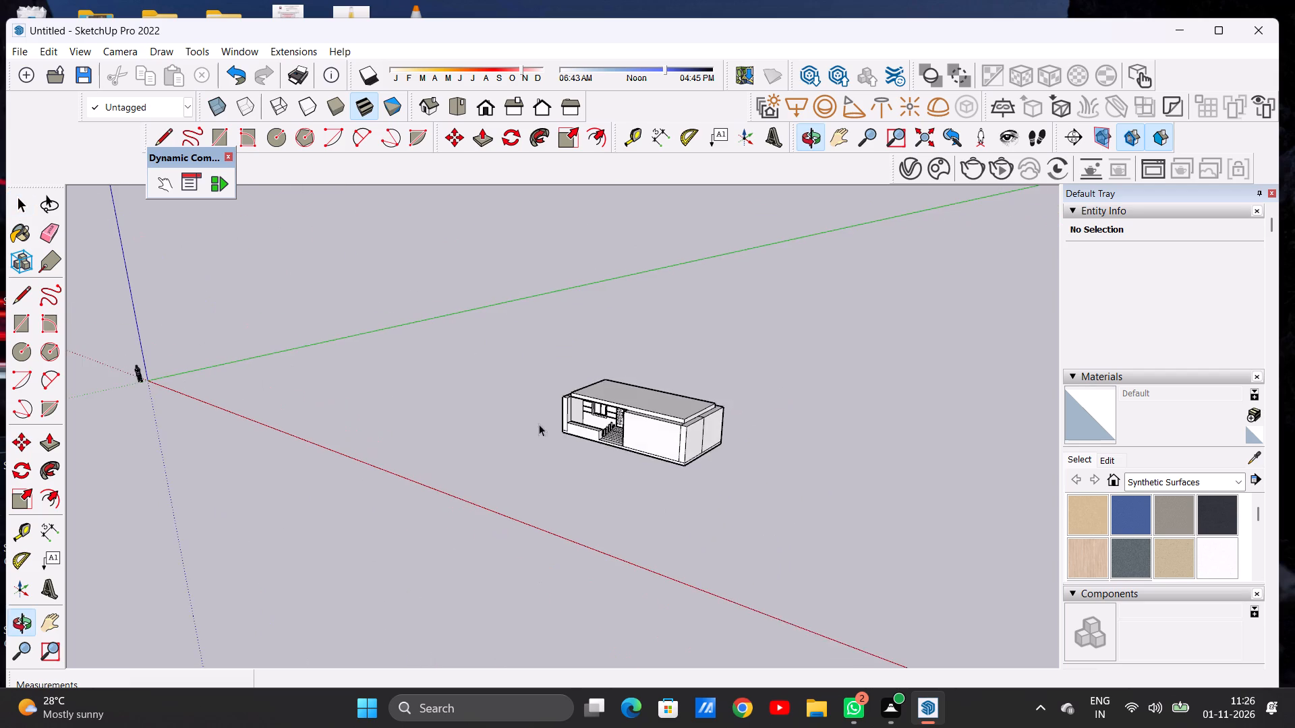
middle_drag(536, 425, 714, 394)
scroll(566, 394, up, 1)
scroll(566, 394, down, 1)
scroll(566, 394, up, 15)
middle_drag(556, 392, 593, 410)
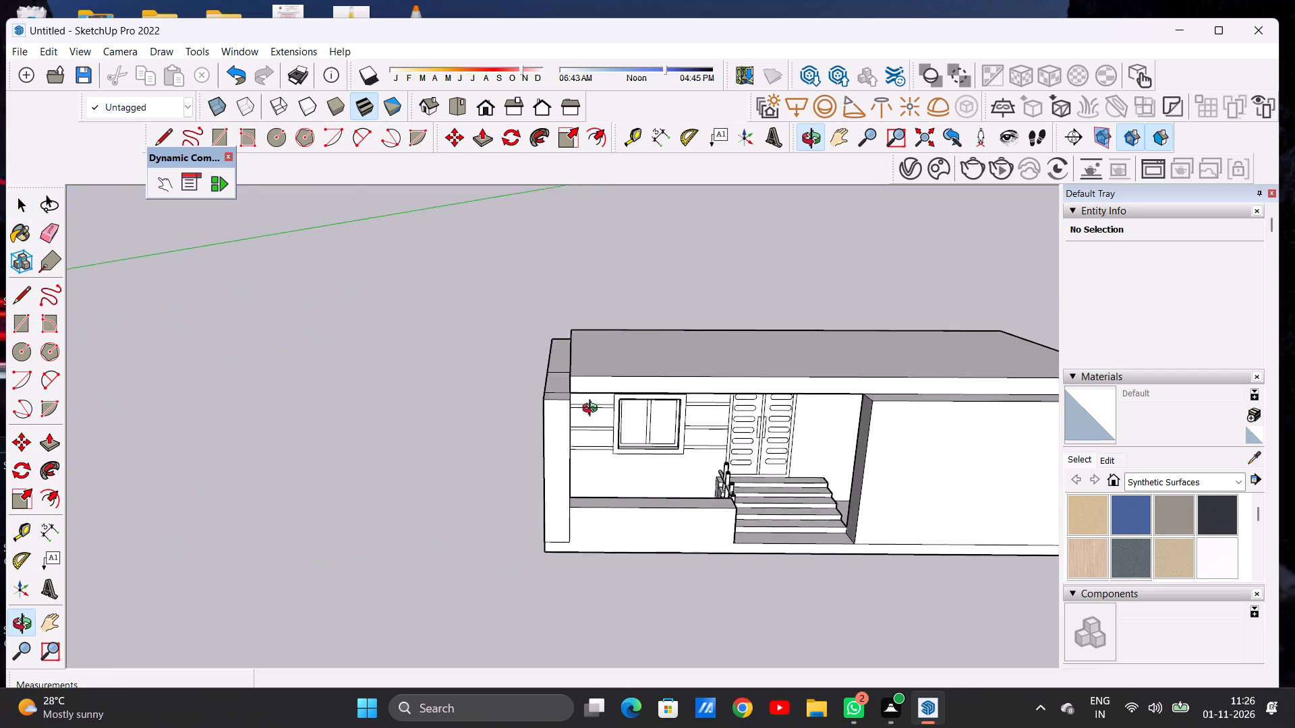
middle_drag(593, 410, 581, 410)
scroll(581, 410, up, 1)
scroll(528, 427, down, 2)
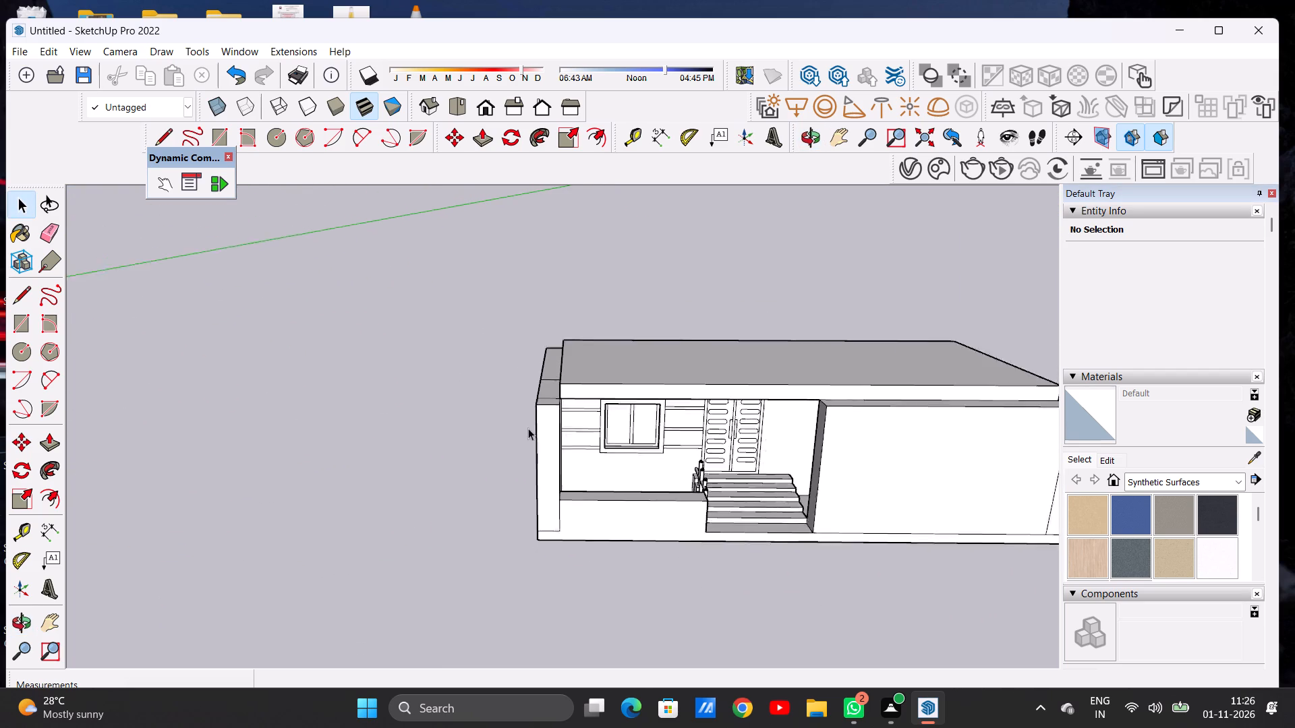
scroll(528, 428, down, 12)
middle_drag(602, 462, 592, 399)
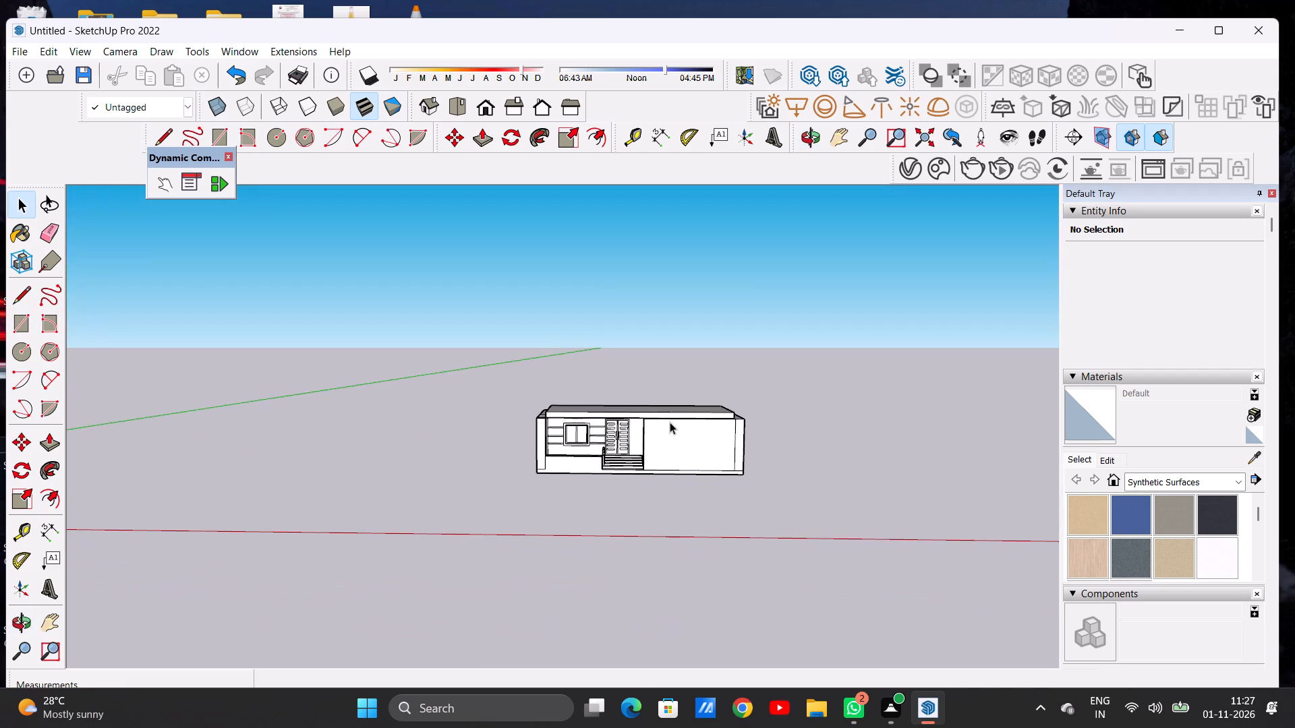
scroll(670, 422, up, 11)
scroll(777, 493, down, 2)
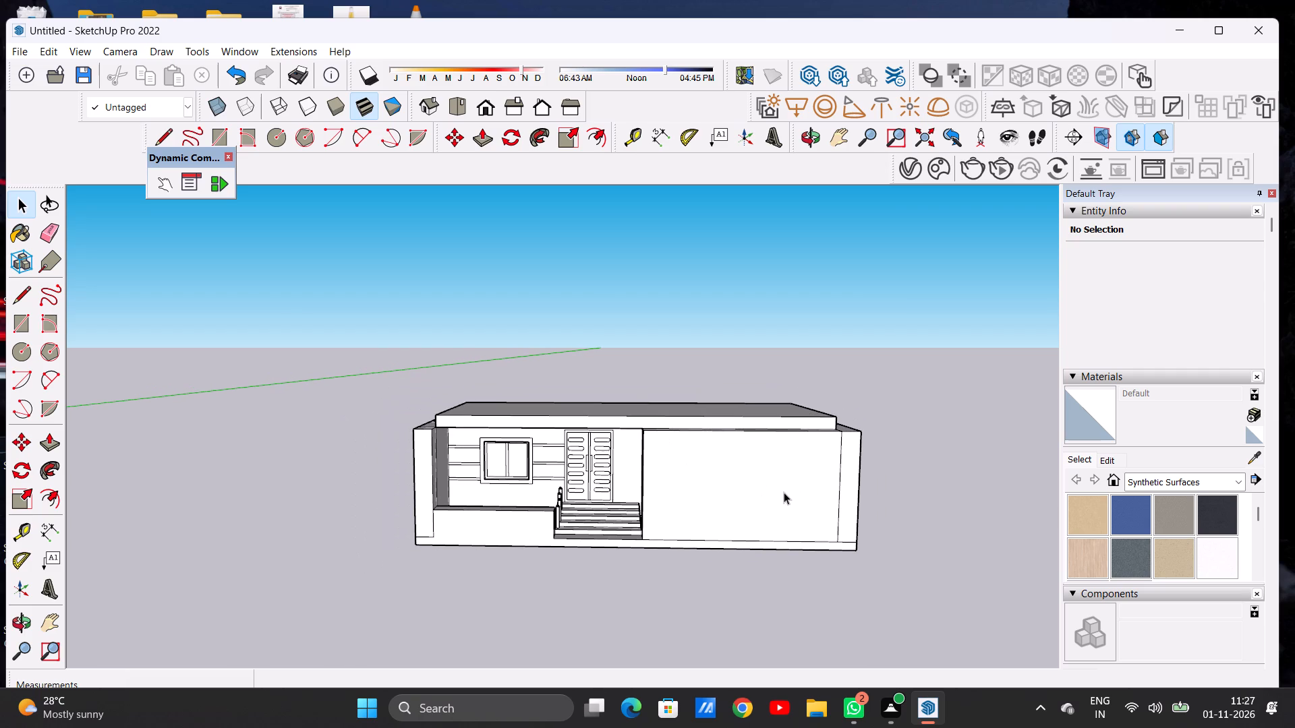
scroll(784, 492, down, 1)
scroll(718, 447, down, 4)
middle_drag(484, 455, 654, 513)
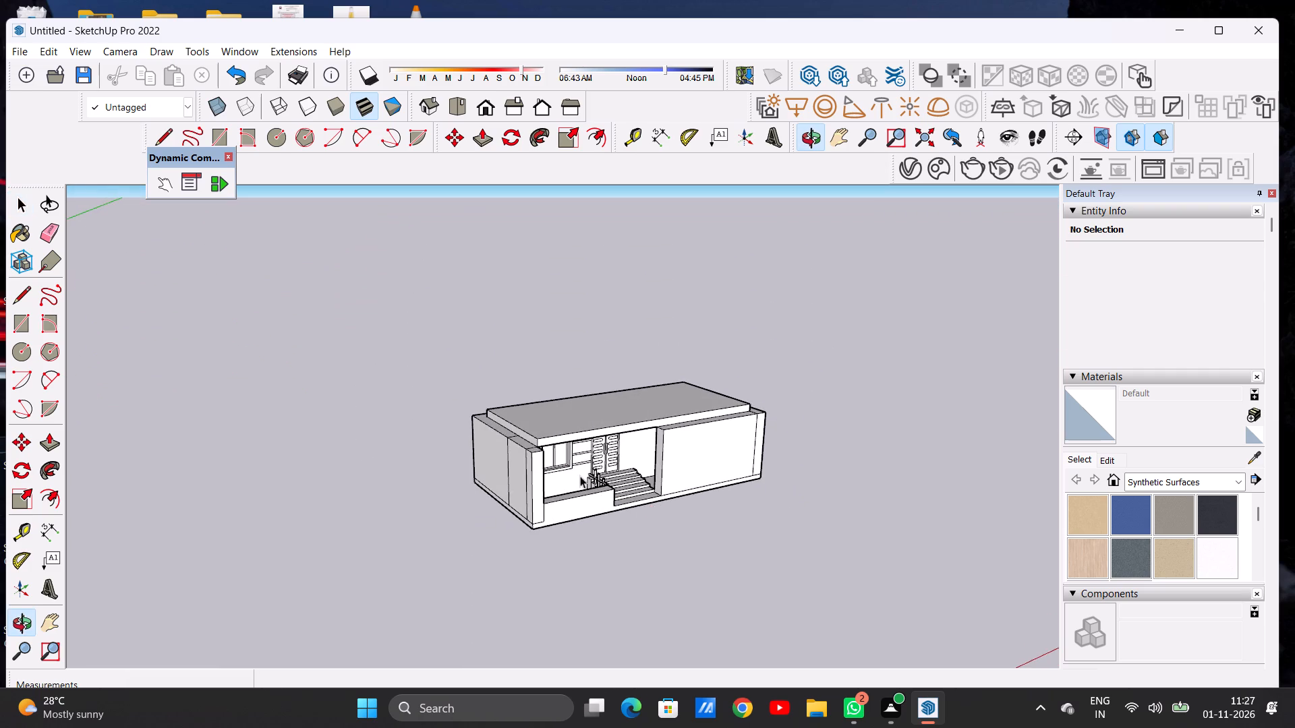
scroll(541, 448, up, 12)
scroll(529, 439, down, 1)
scroll(529, 439, up, 3)
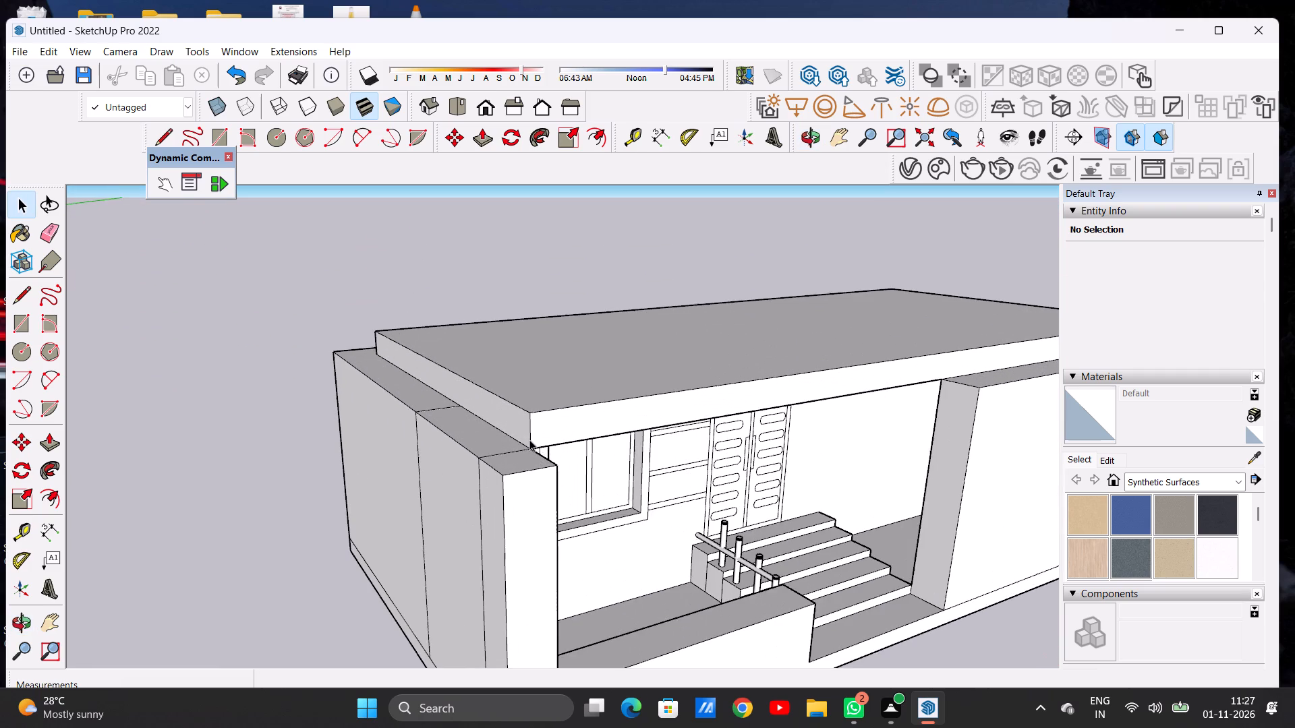
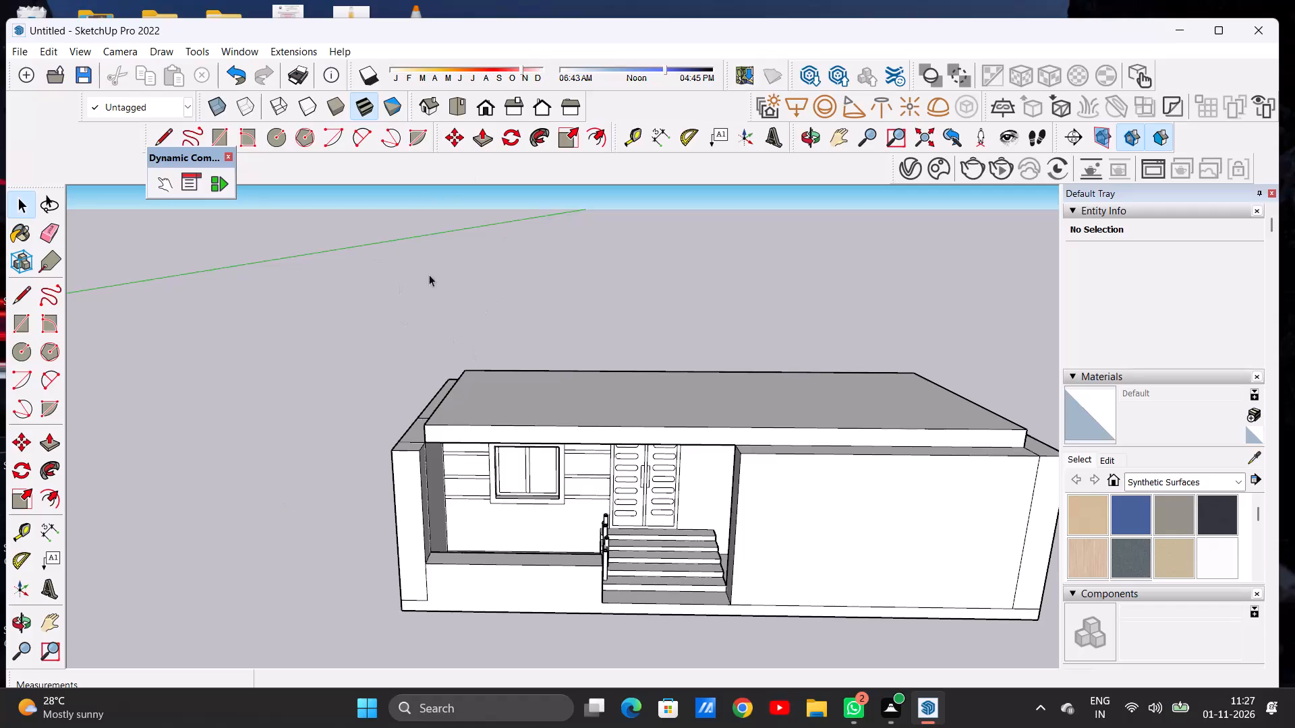
Examine the house's front elevation, porch opening and extended roof slab edge from several distances and heights.
scroll(561, 504, down, 2)
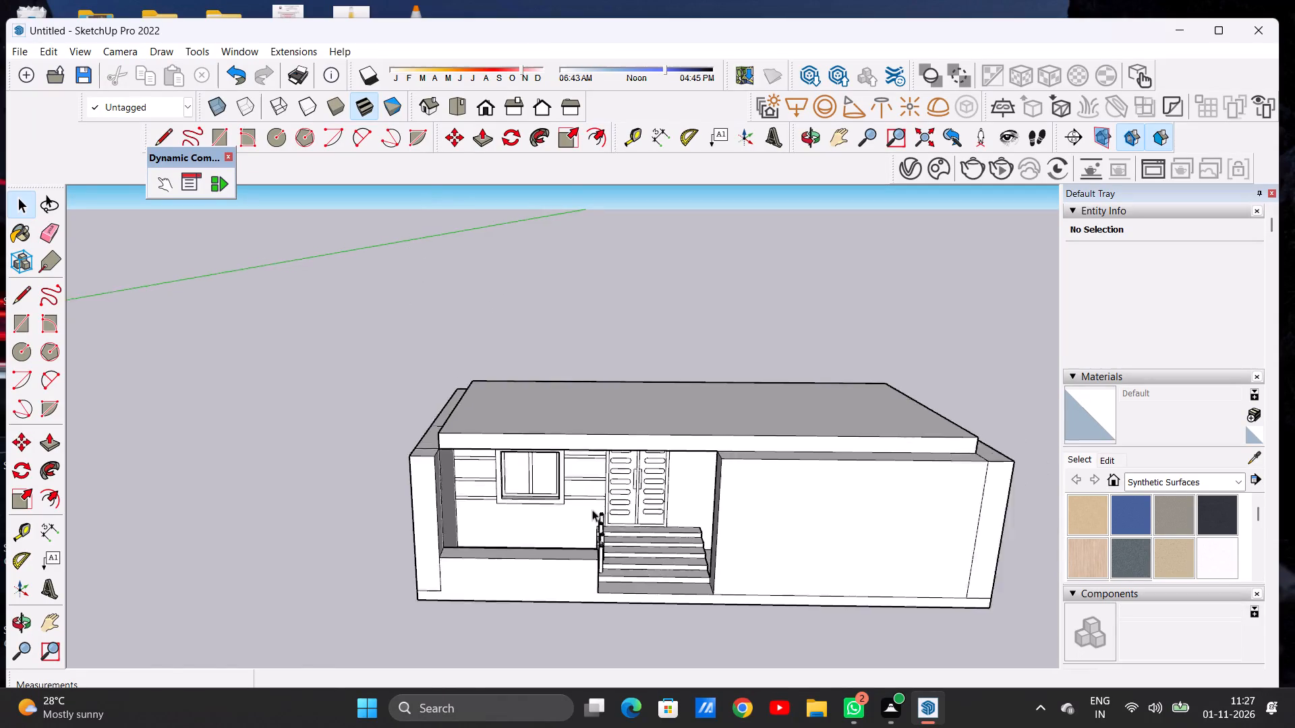
scroll(592, 510, down, 15)
scroll(618, 484, up, 14)
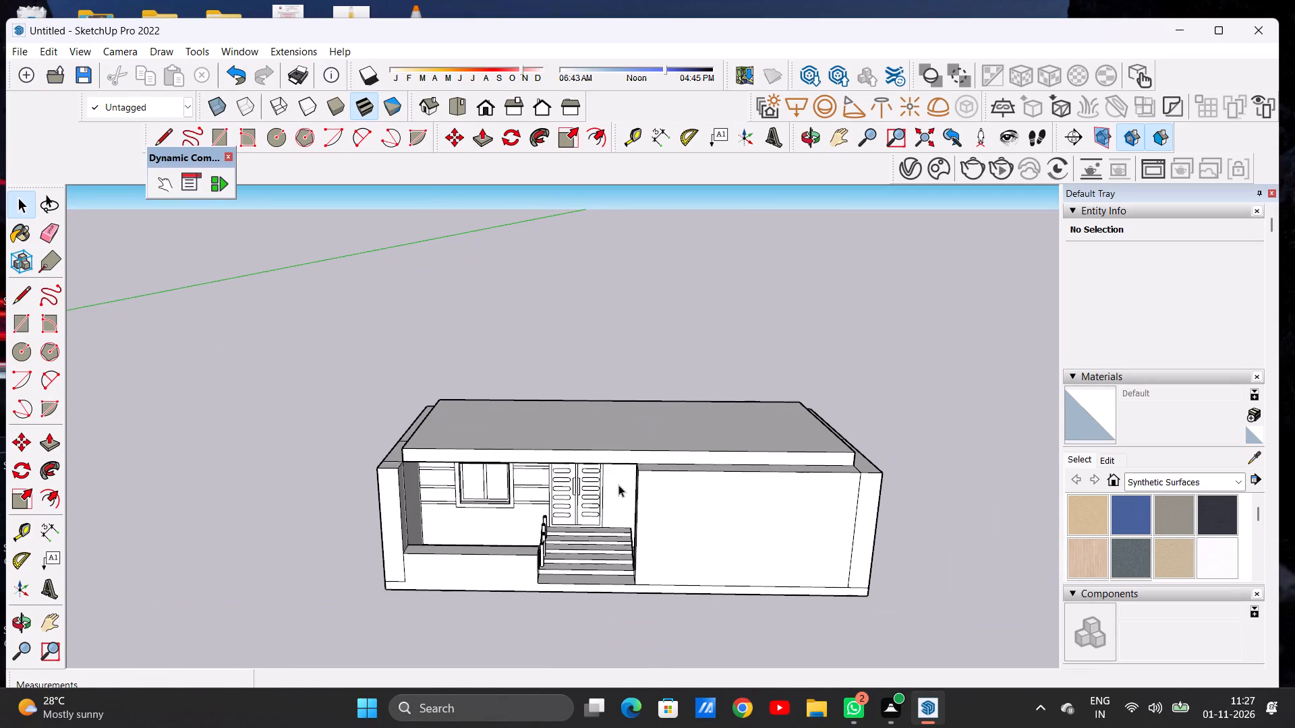
scroll(625, 469, down, 3)
scroll(625, 469, up, 1)
scroll(625, 469, down, 6)
scroll(625, 507, up, 1)
scroll(625, 507, down, 1)
scroll(625, 507, up, 8)
scroll(585, 484, down, 1)
scroll(585, 484, up, 3)
scroll(637, 473, down, 1)
scroll(637, 473, up, 2)
middle_drag(622, 497, 615, 428)
scroll(608, 447, up, 9)
scroll(665, 470, down, 6)
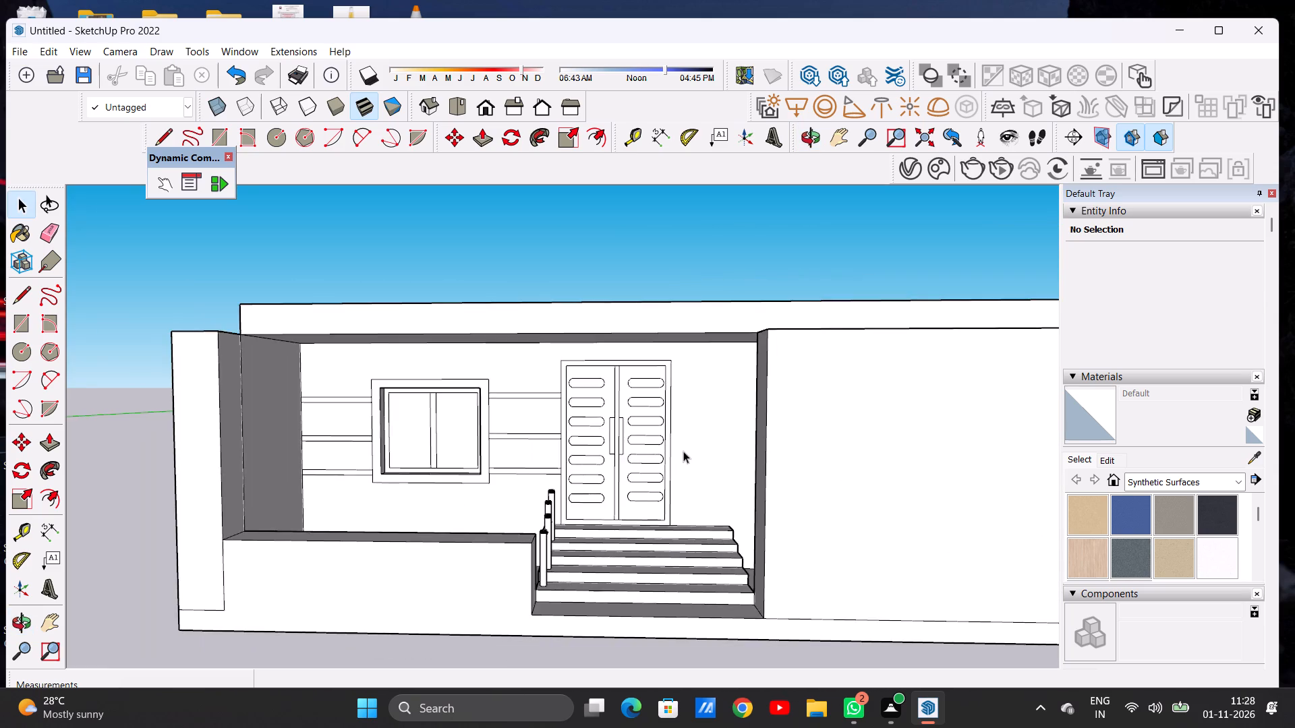
scroll(685, 454, down, 5)
middle_drag(666, 498, 670, 481)
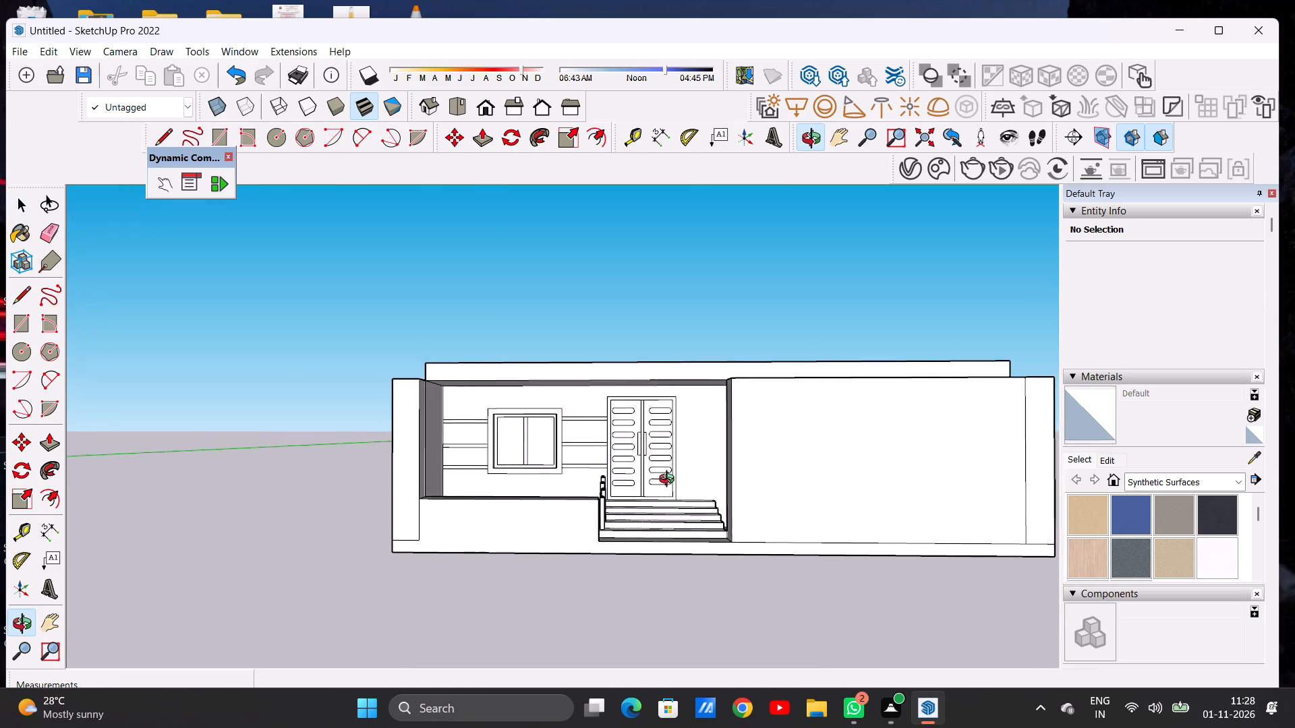
middle_drag(670, 481, 643, 489)
scroll(577, 477, down, 10)
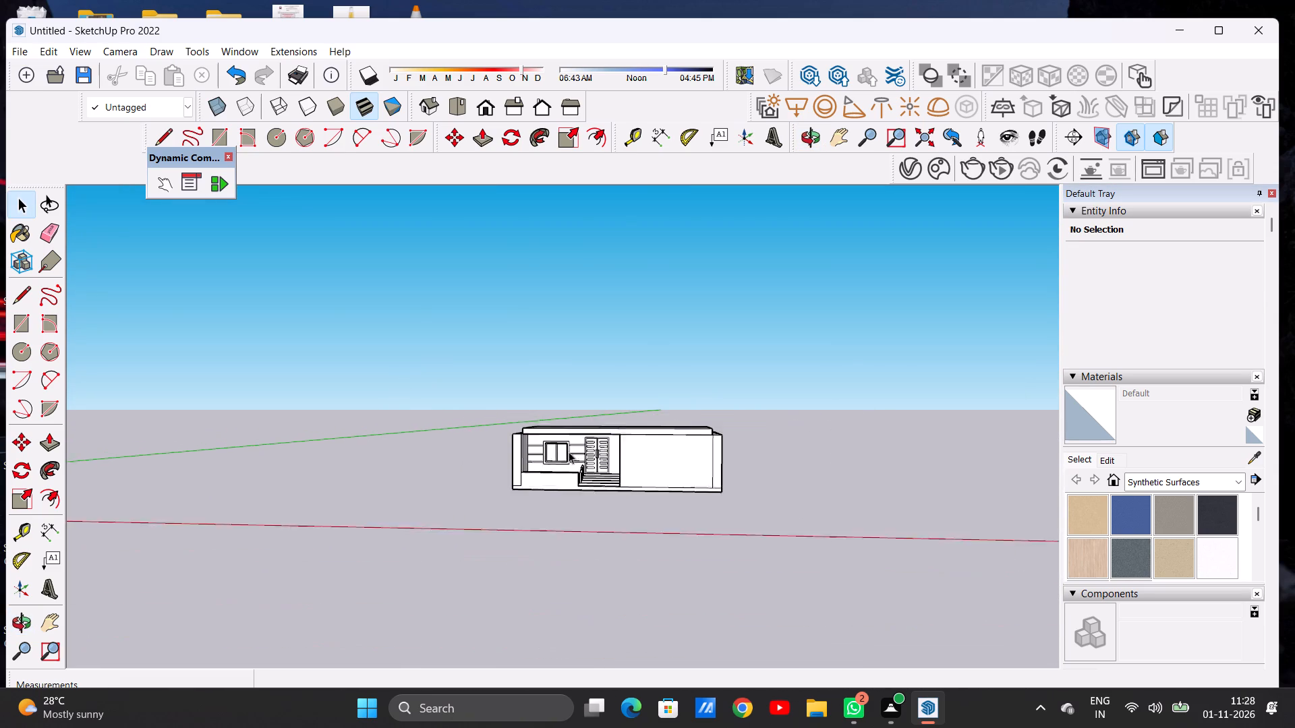
scroll(569, 452, down, 2)
scroll(685, 464, up, 5)
scroll(685, 464, down, 1)
scroll(685, 464, up, 1)
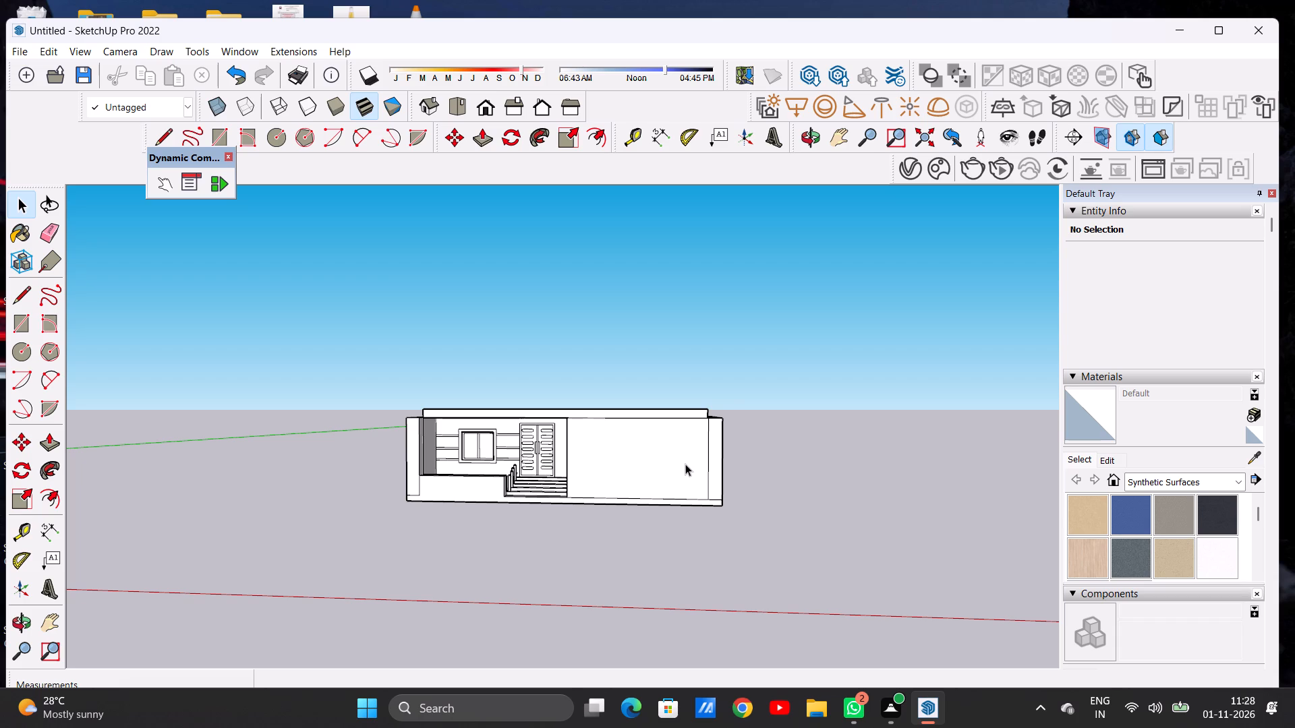
ctrl+scroll(751, 342, up, 1)
ctrl+scroll(751, 342, down, 5)
scroll(751, 342, left, 1)
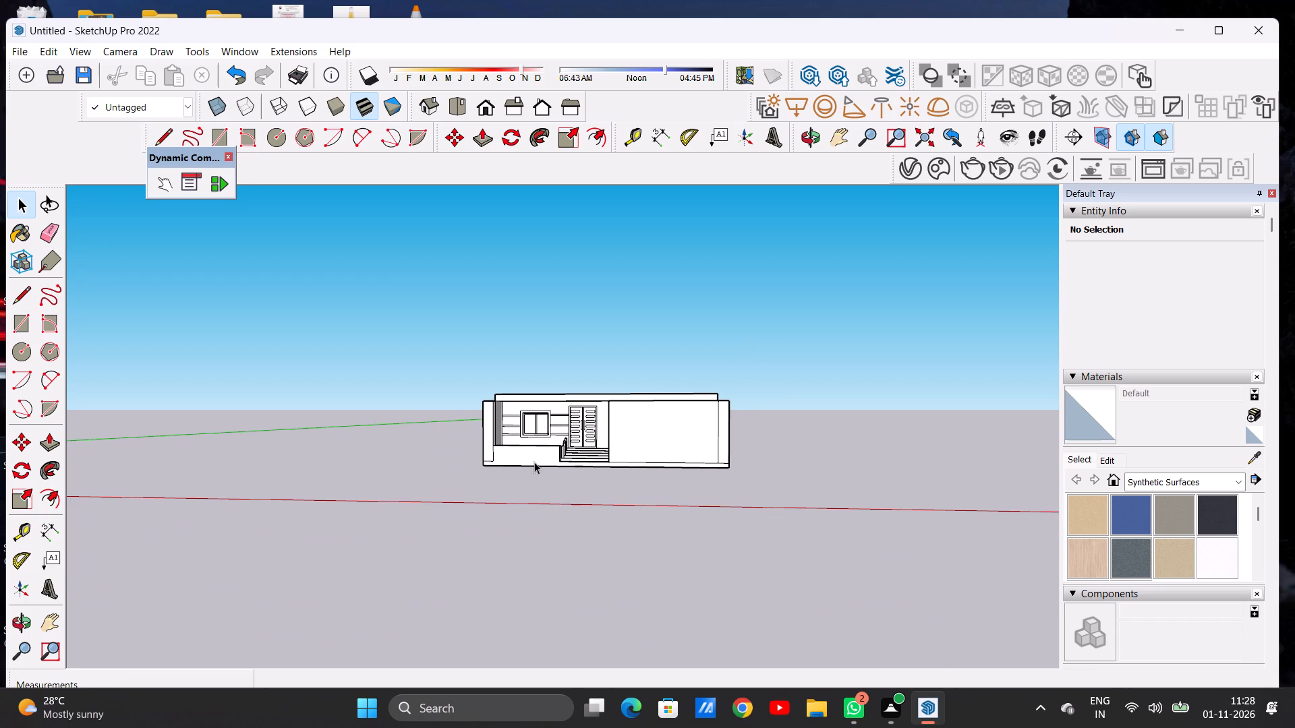
ctrl+scroll(583, 411, up, 8)
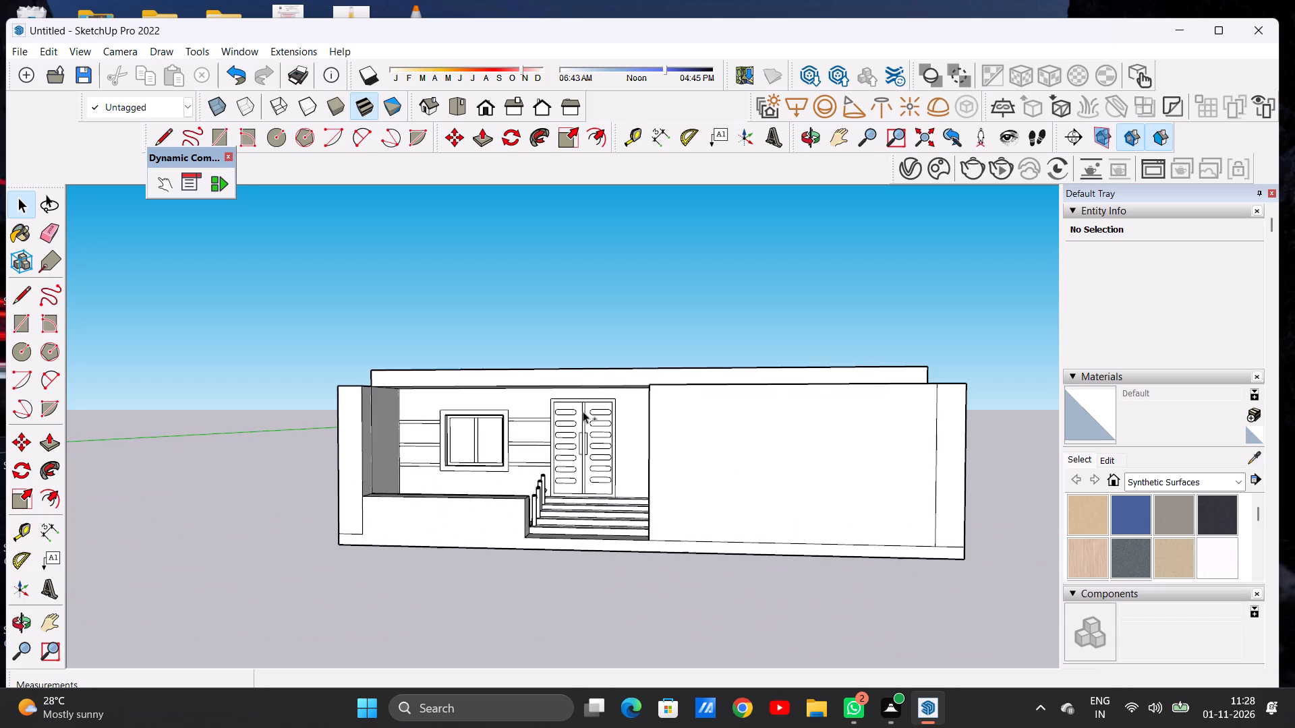
ctrl+scroll(583, 411, down, 6)
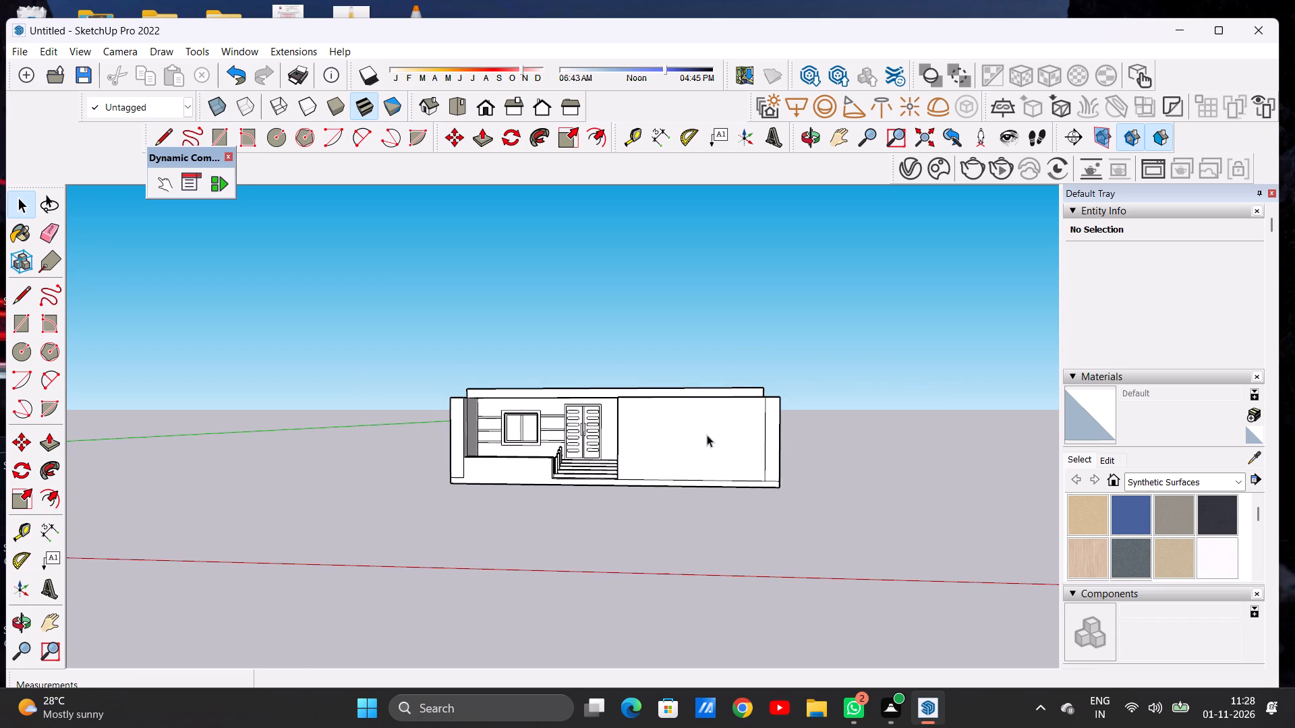
scroll(643, 422, up, 7)
middle_drag(706, 429, 716, 505)
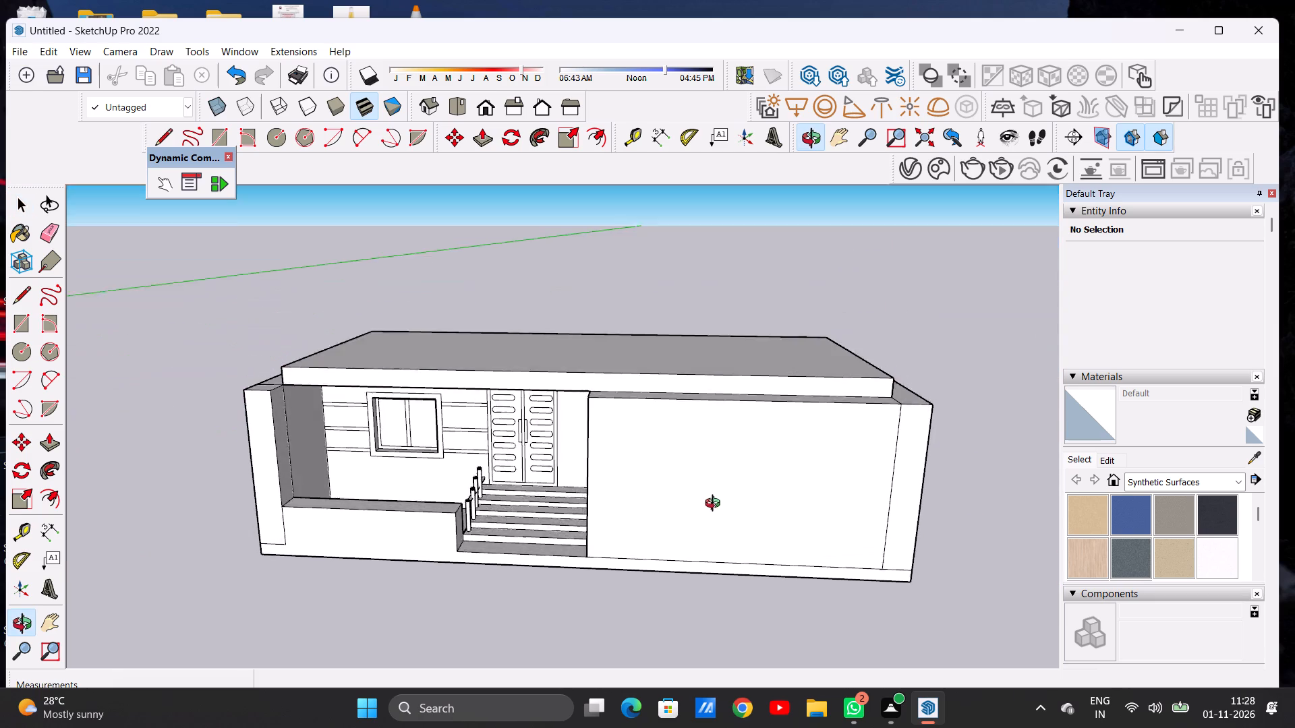
middle_drag(716, 505, 762, 502)
scroll(531, 494, down, 6)
middle_drag(715, 476, 613, 471)
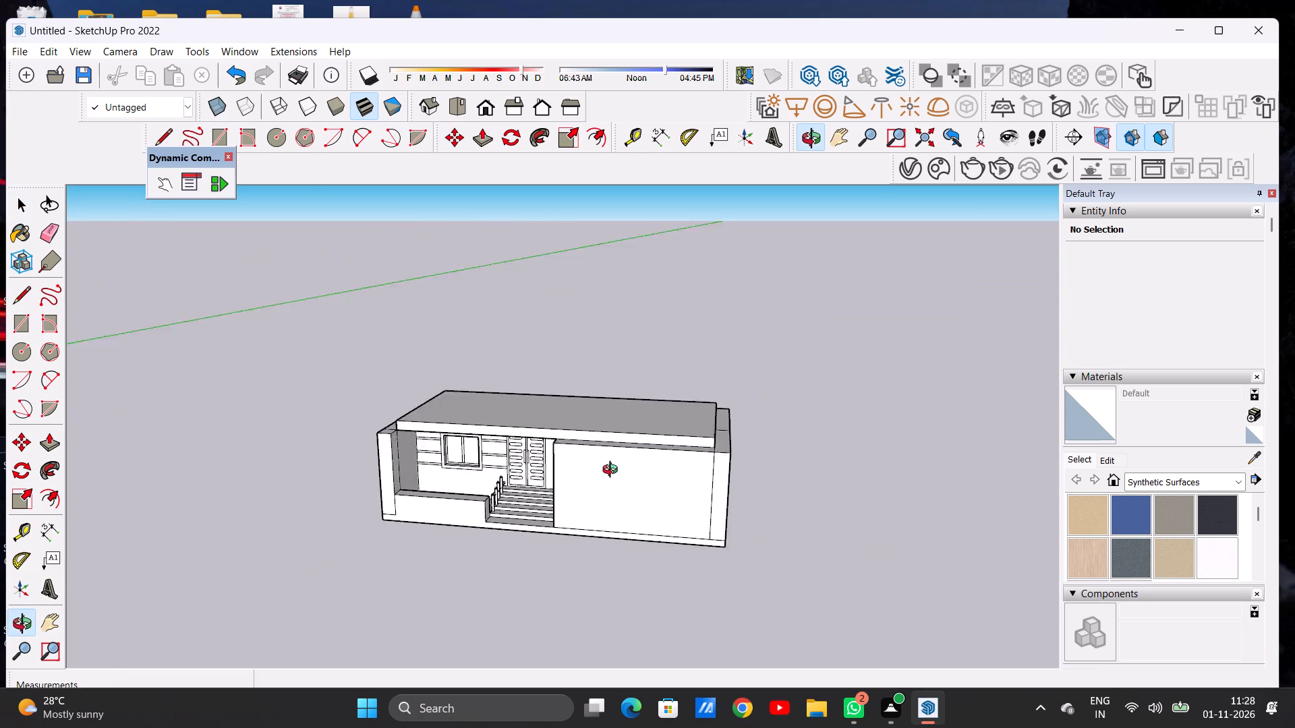
middle_drag(613, 471, 707, 415)
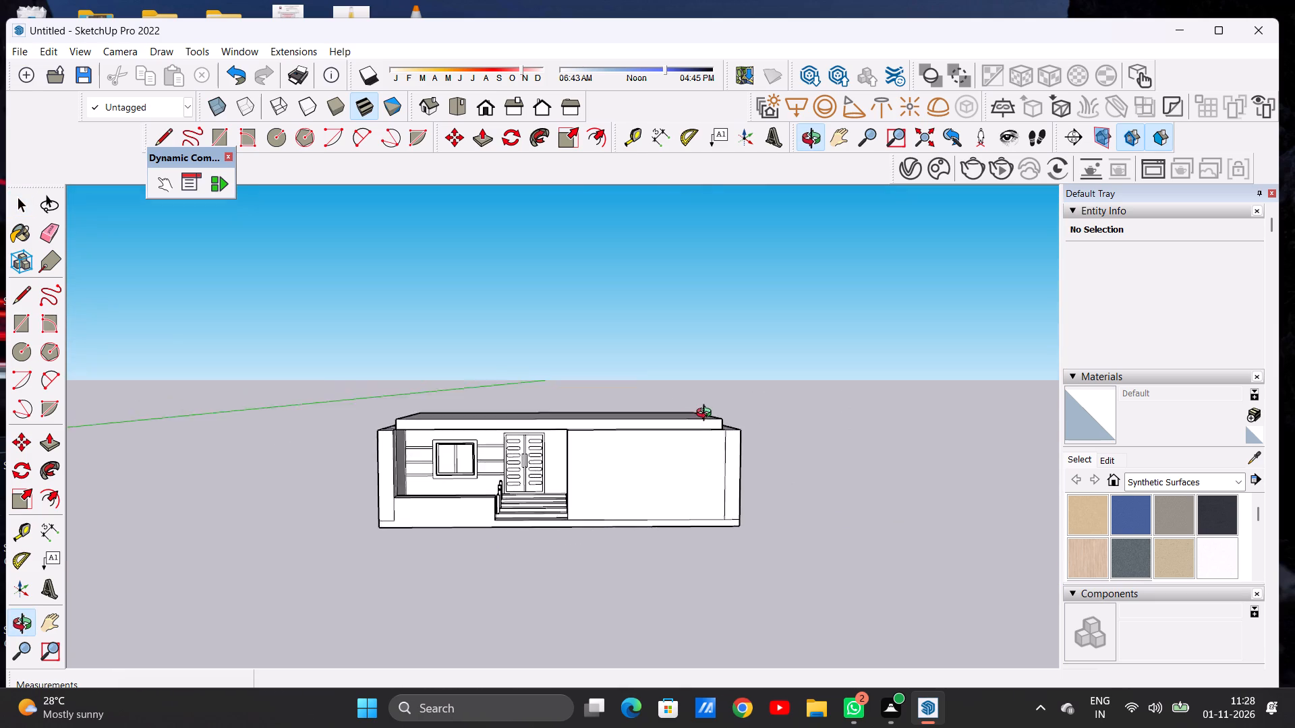
middle_drag(707, 415, 693, 409)
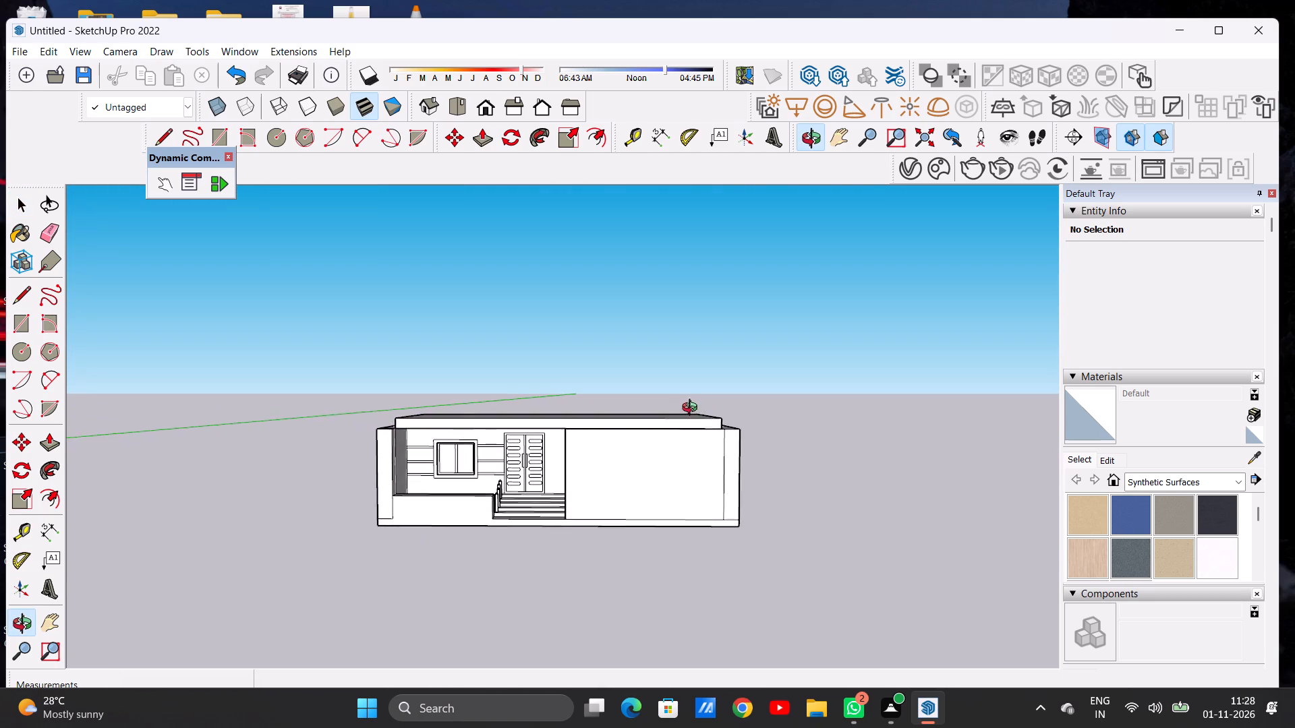
middle_drag(693, 409, 696, 406)
scroll(679, 464, up, 1)
scroll(679, 464, down, 1)
scroll(679, 464, up, 4)
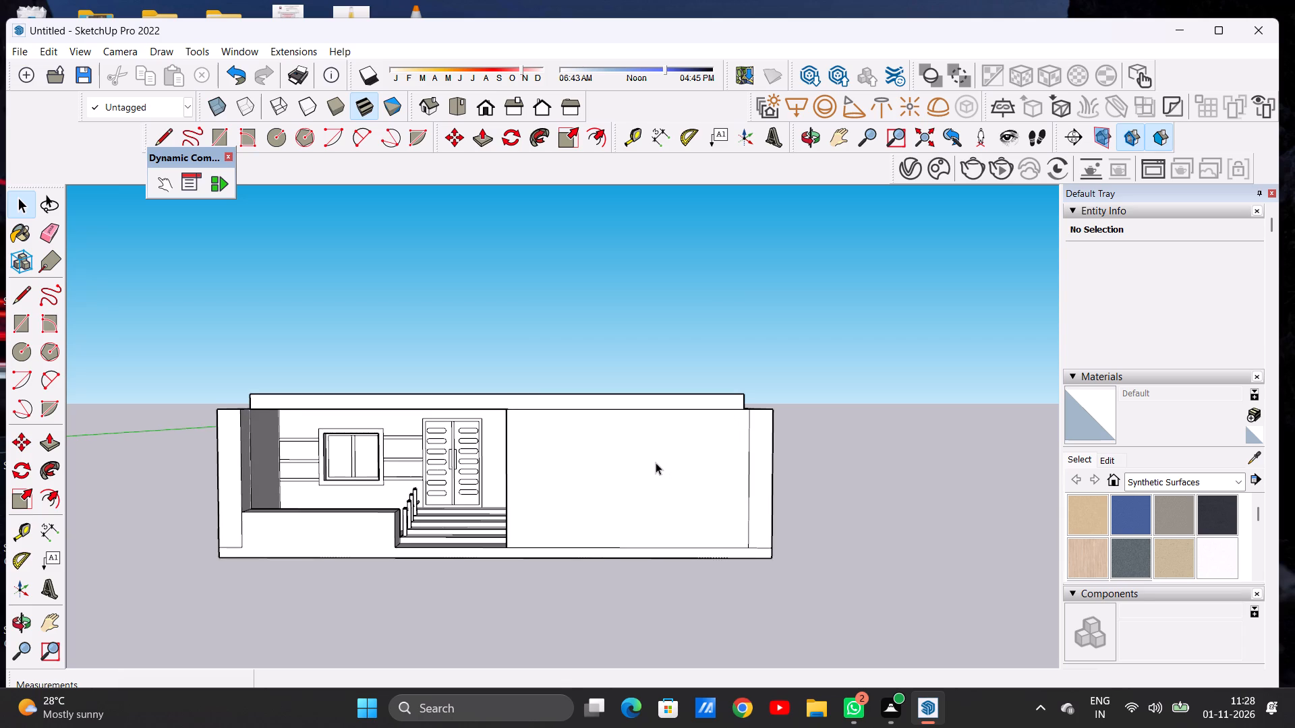
scroll(607, 439, down, 2)
middle_drag(593, 442, 592, 447)
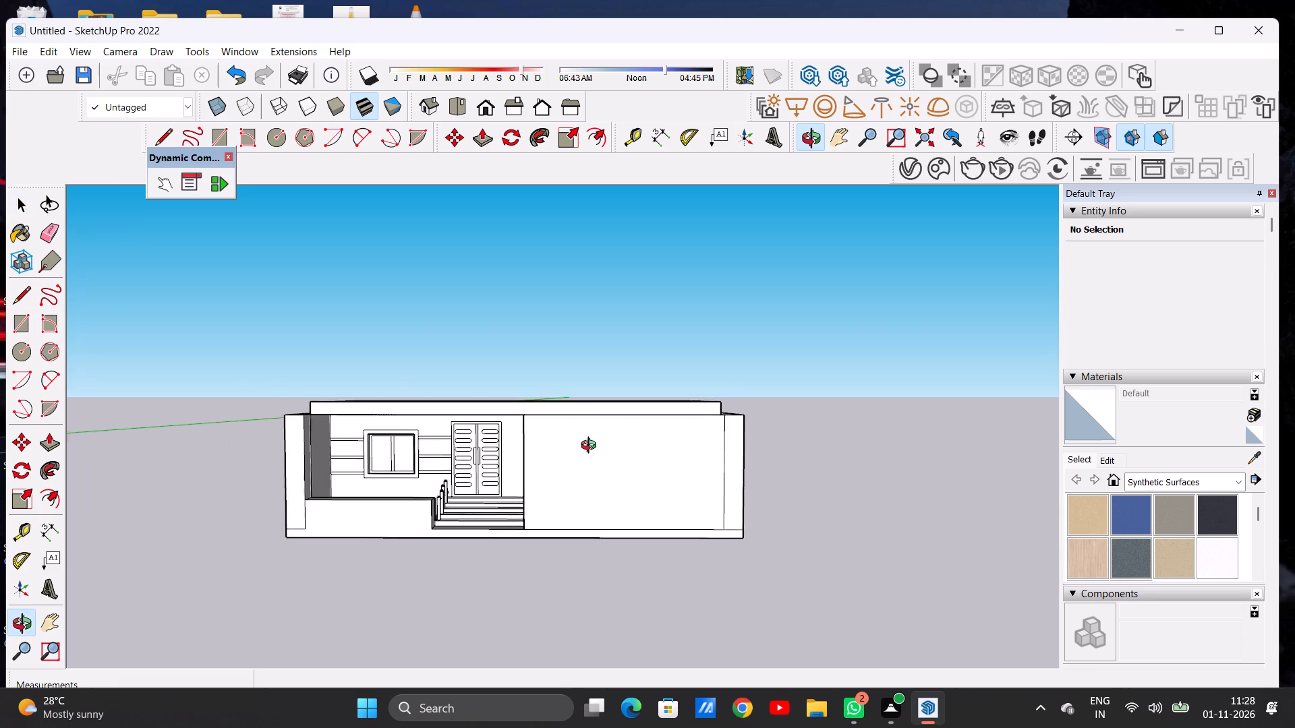
middle_drag(592, 447, 592, 468)
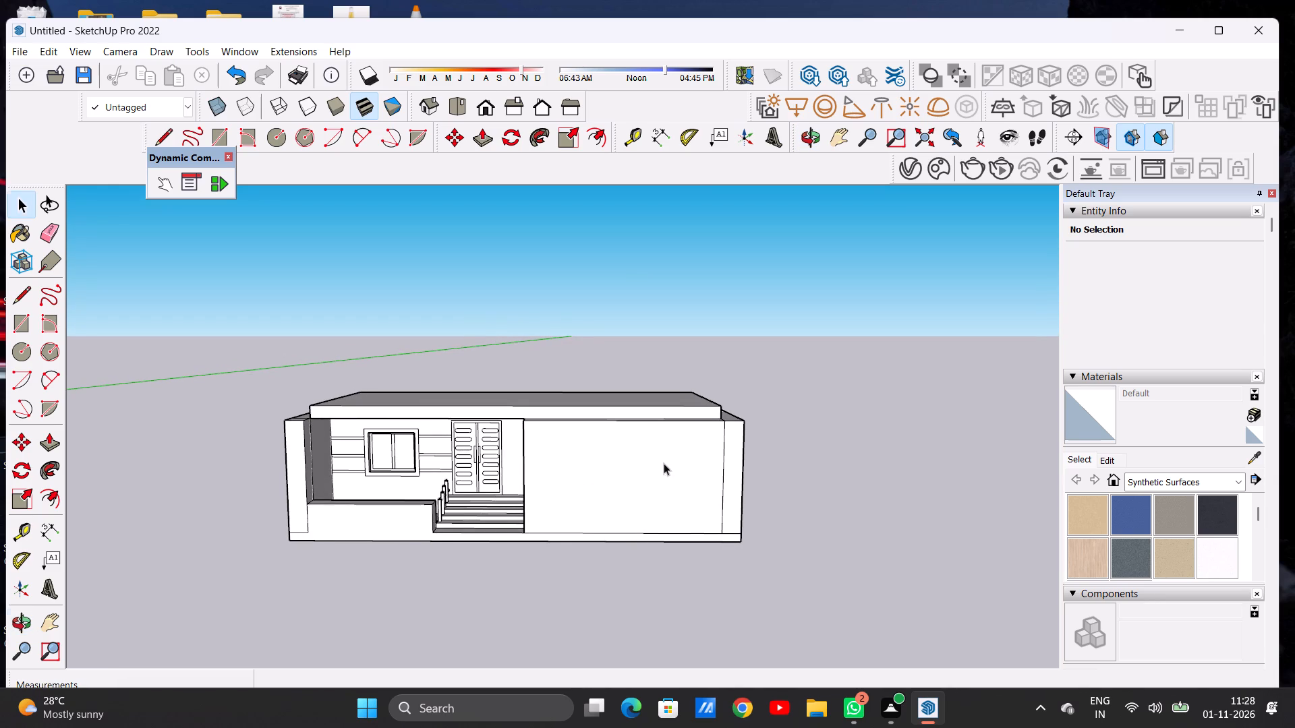
middle_drag(664, 463, 668, 460)
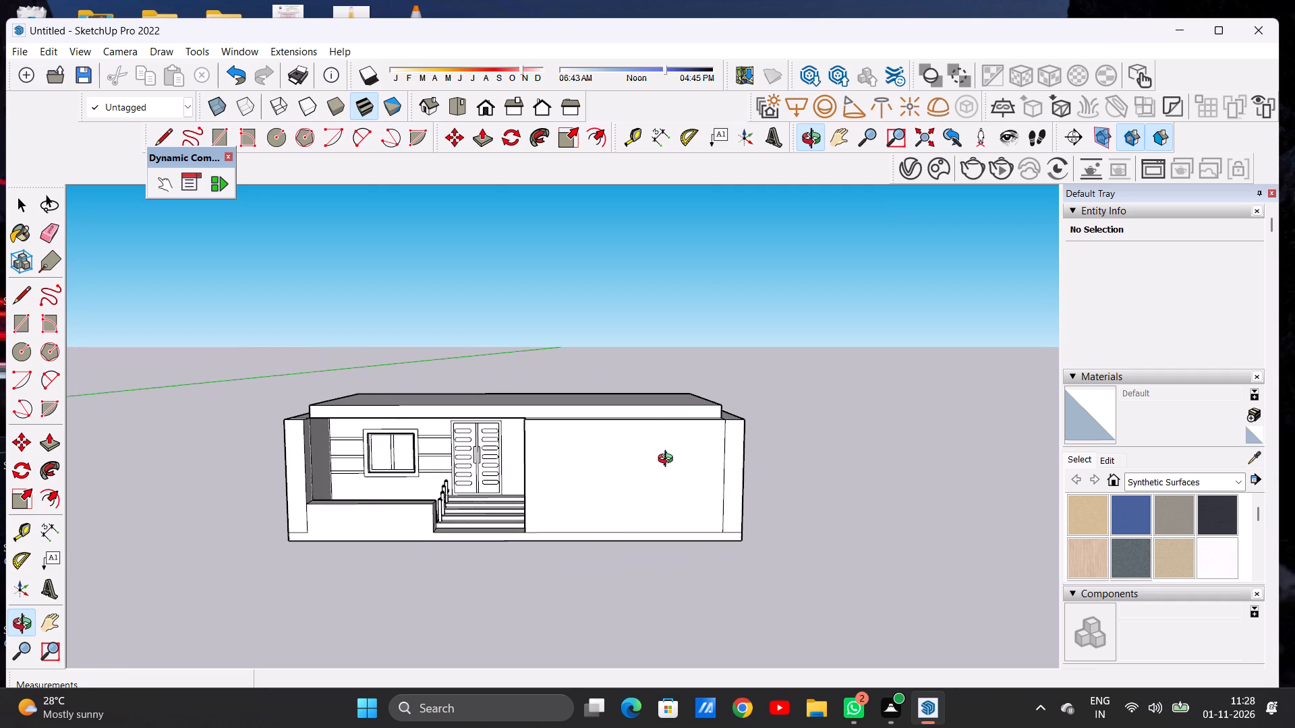
middle_drag(668, 460, 667, 454)
middle_drag(656, 477, 652, 471)
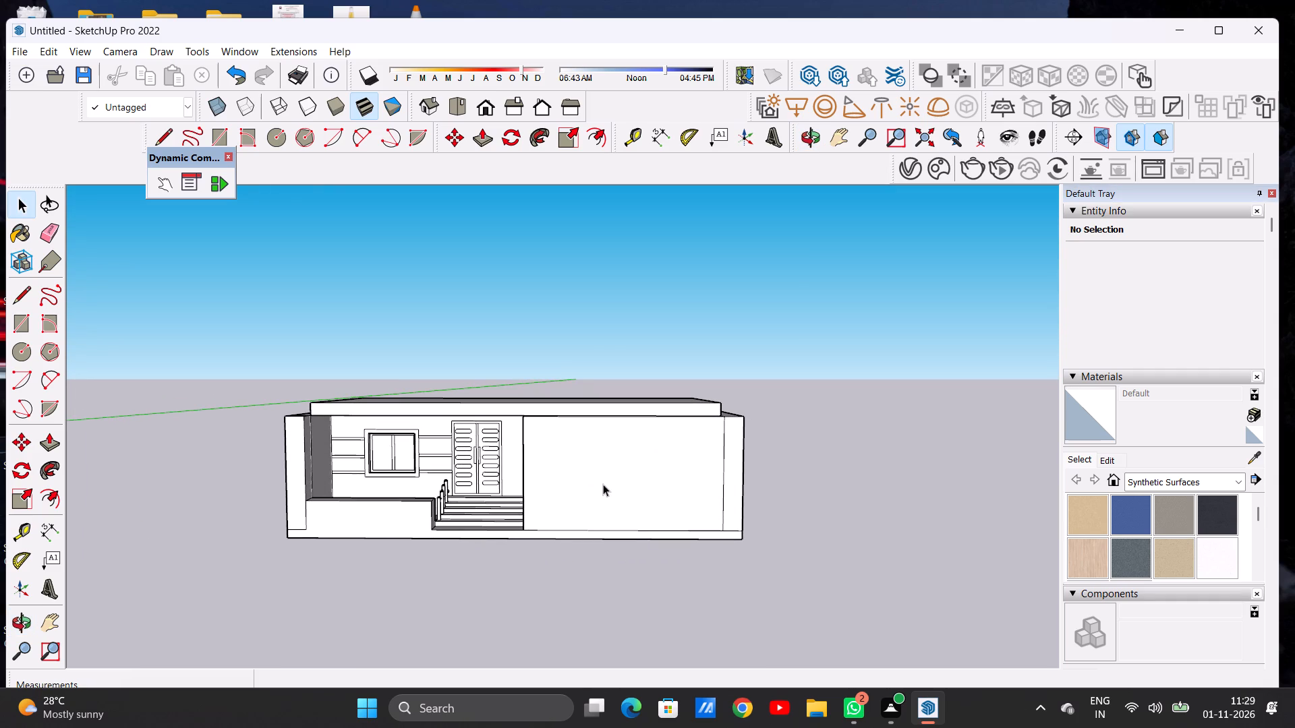
Draw a vertical line about 1' 1 9/16" long across the roof slab's front face, from the porch side wall's top corner to the slab's top edge.
middle_drag(526, 439, 634, 541)
scroll(559, 432, up, 5)
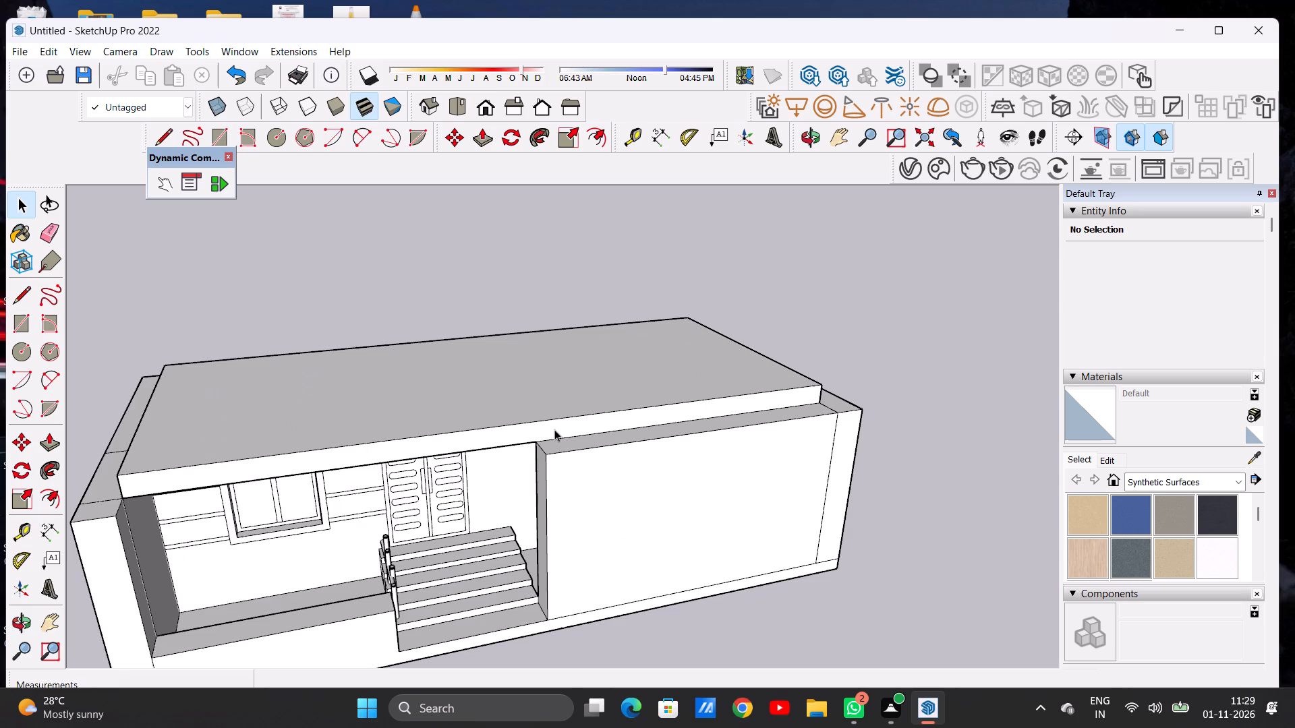
key(l)
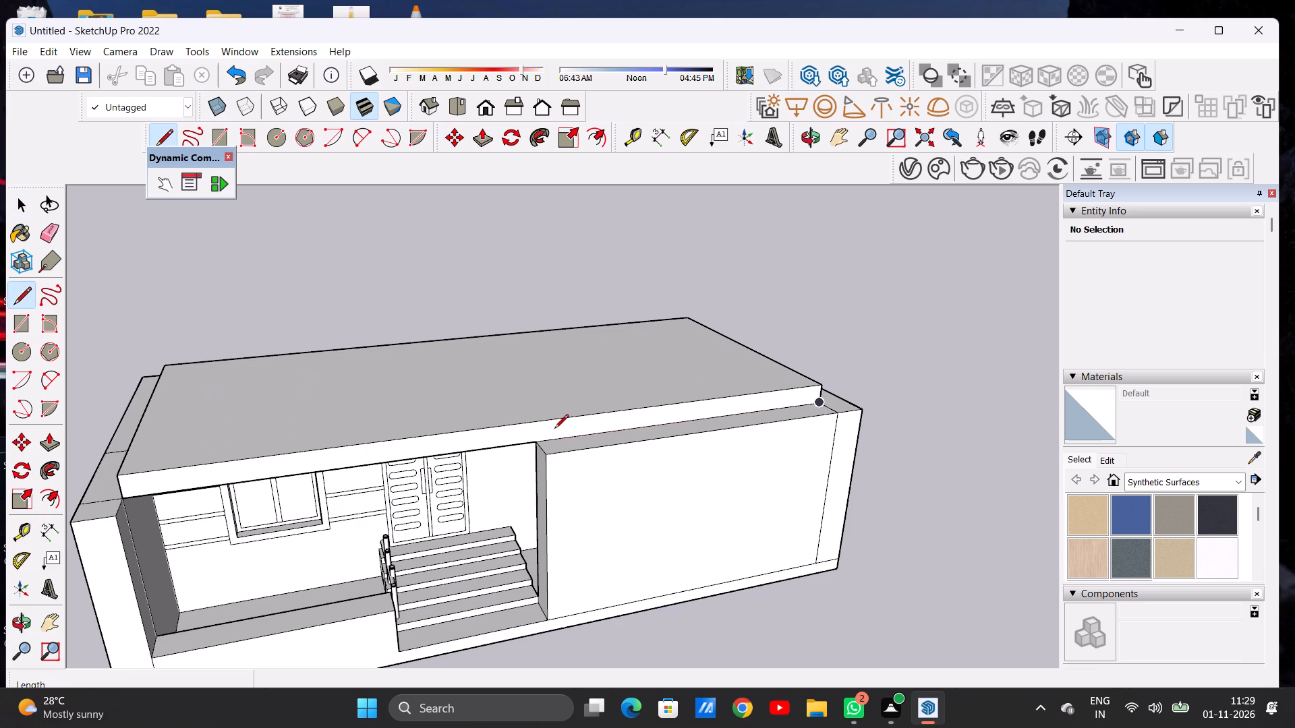
scroll(551, 433, up, 7)
scroll(530, 454, down, 2)
scroll(527, 456, up, 1)
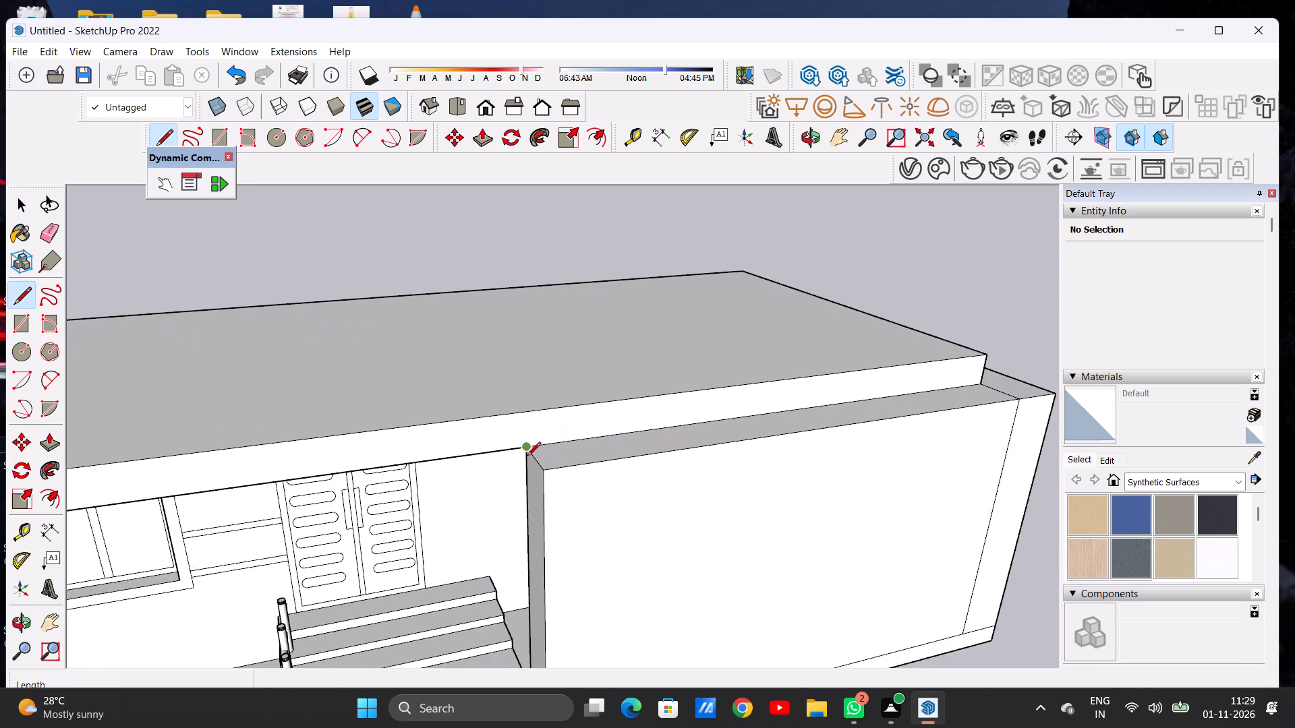
click(525, 446)
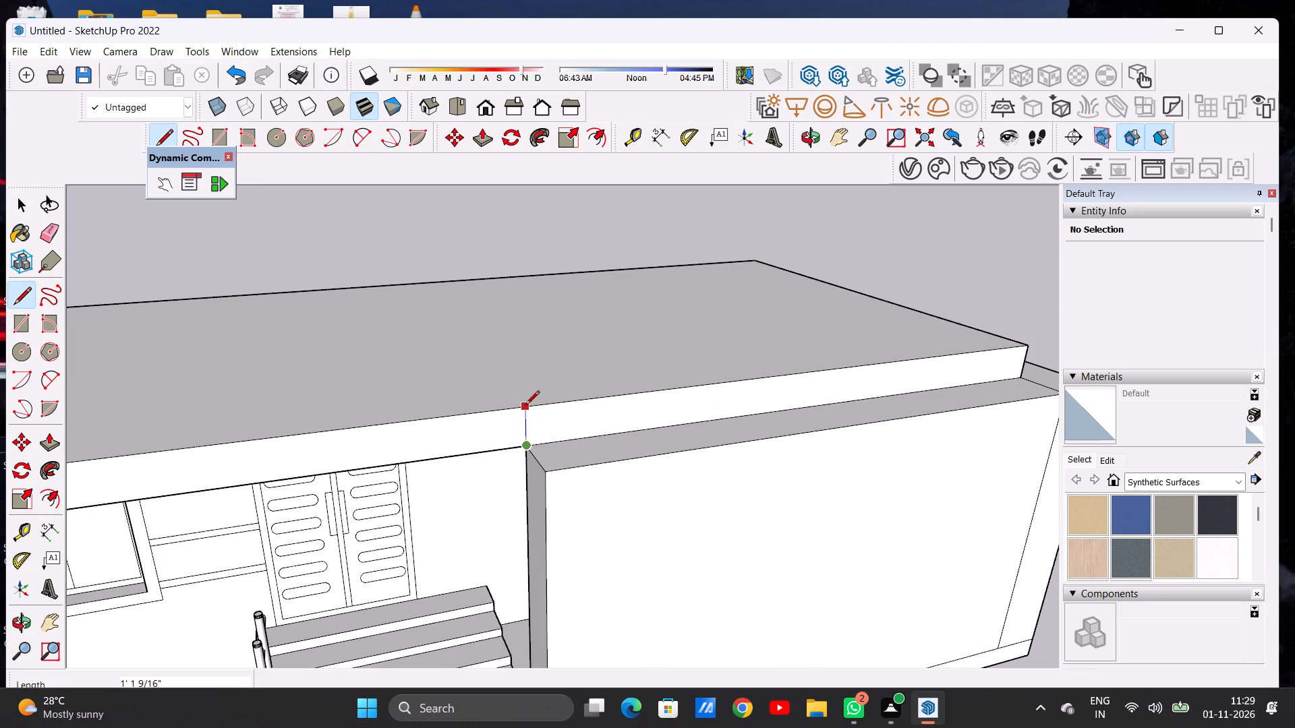
click(525, 406)
key(space)
Push/Pull the porch-side part of the slab's front face about 1' 8 1/4" outward, up to the front wall's outer face.
scroll(558, 452, down, 5)
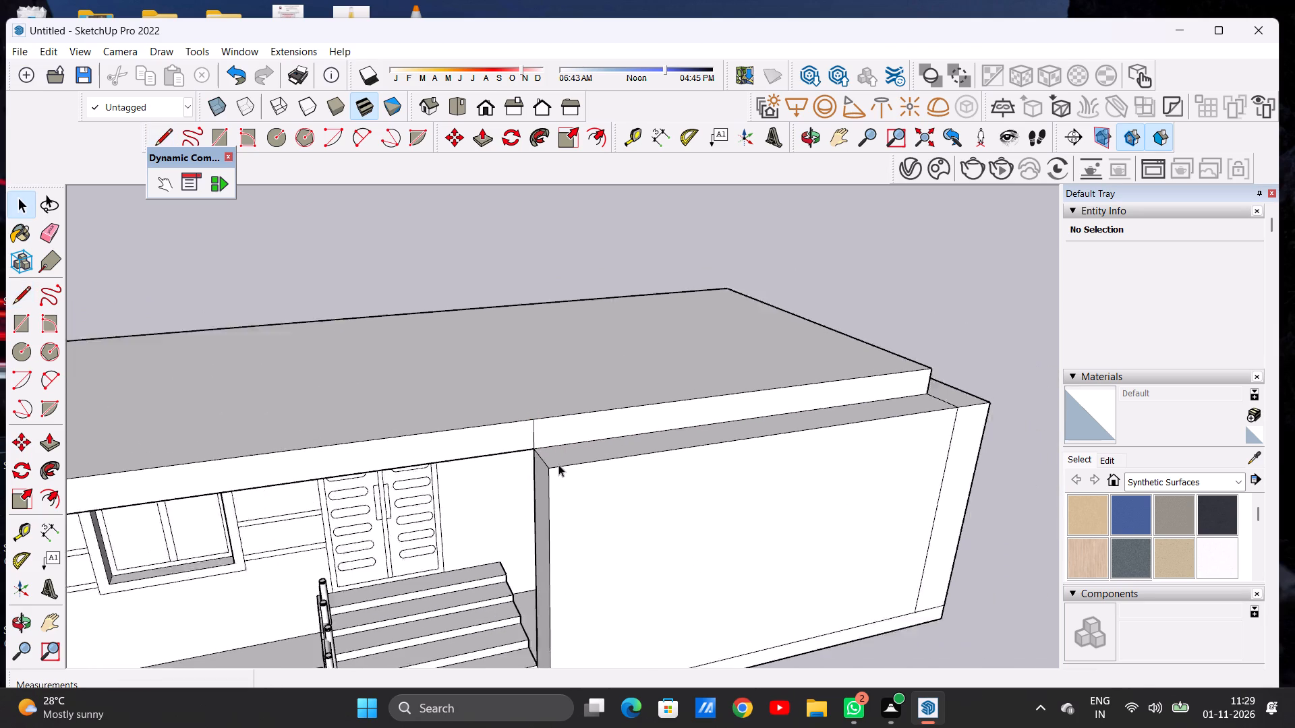
scroll(558, 464, down, 9)
middle_drag(592, 501, 525, 456)
scroll(531, 458, up, 3)
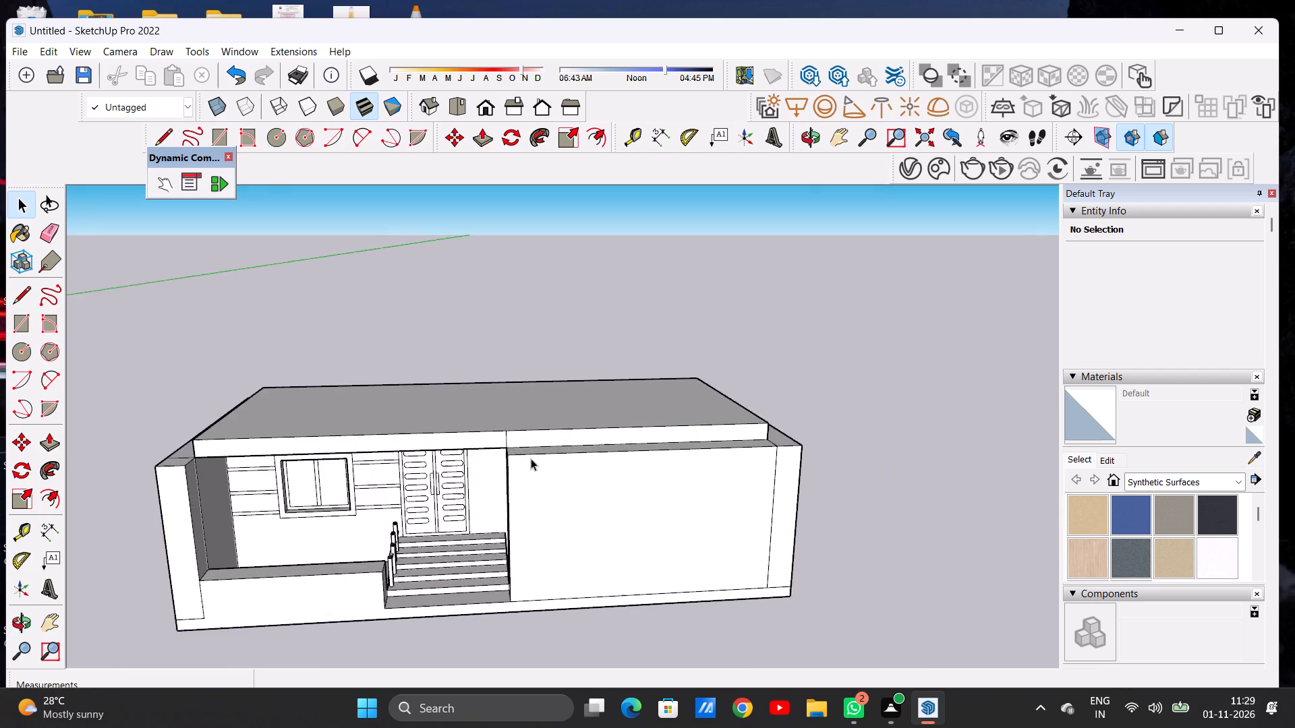
scroll(531, 458, up, 3)
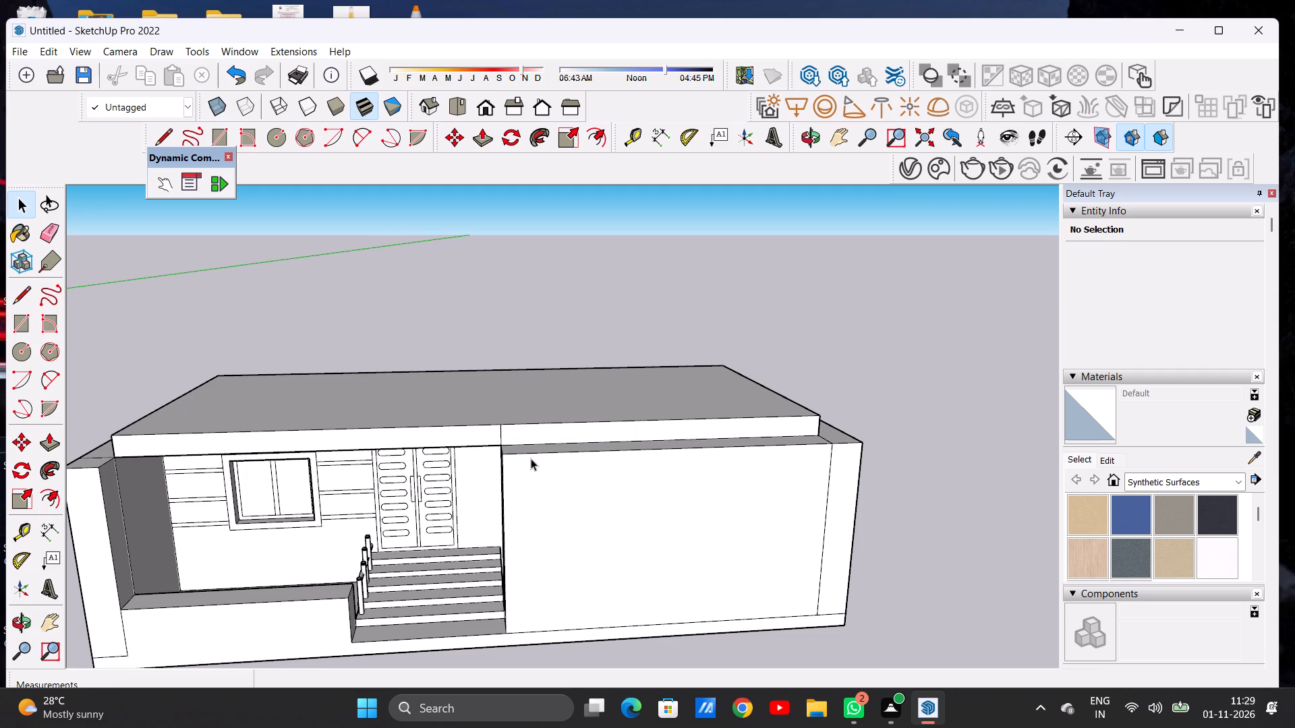
scroll(564, 433, down, 5)
middle_drag(524, 456, 537, 462)
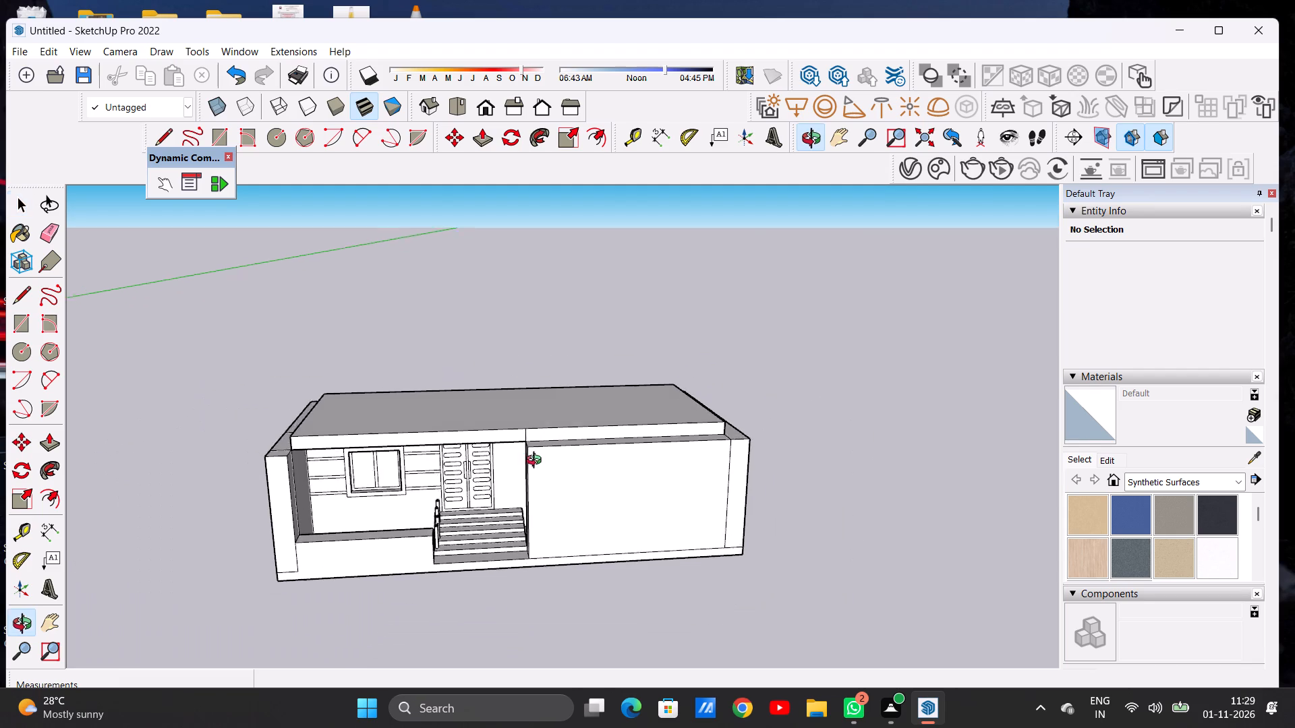
middle_drag(537, 462, 622, 466)
scroll(538, 443, up, 3)
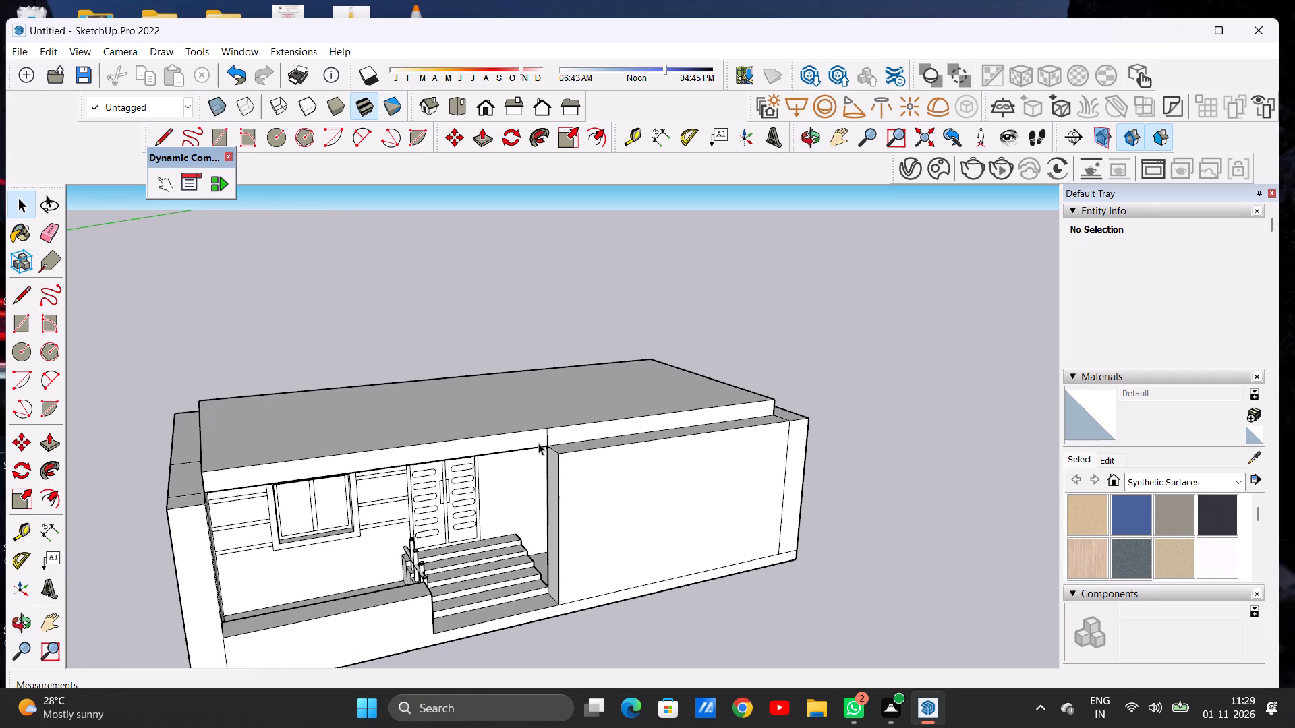
key(p)
scroll(552, 430, up, 8)
scroll(538, 444, down, 2)
scroll(536, 444, up, 2)
click(533, 448)
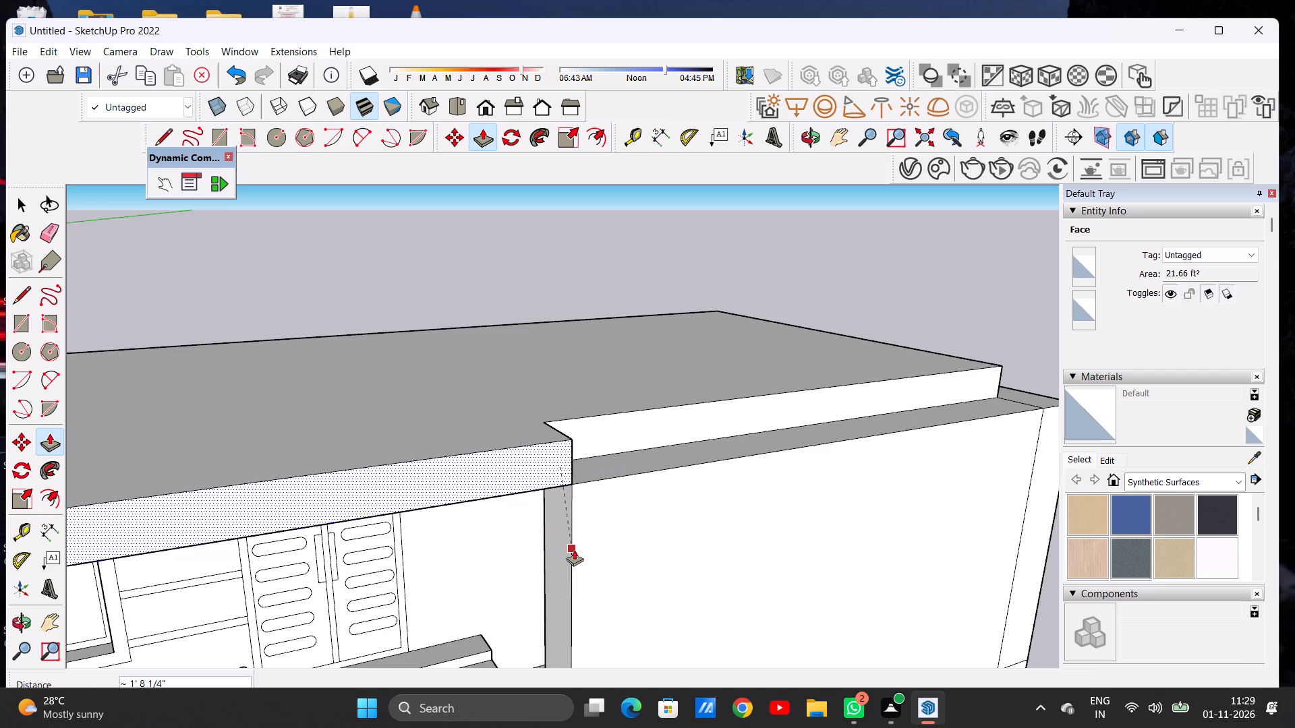
click(652, 471)
key(space)
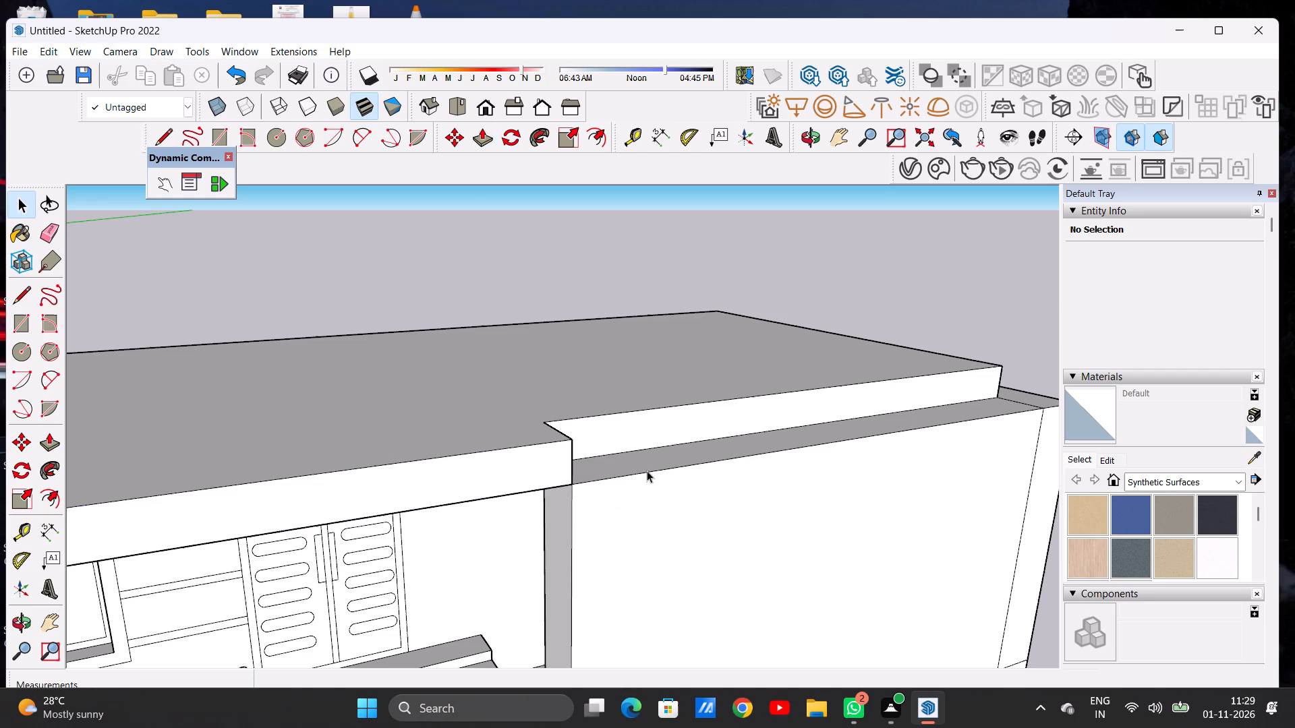
Examine the stepped roof slab edge above the porch and its junctions with the side walls from several angles.
scroll(621, 479, down, 5)
middle_drag(629, 499, 480, 471)
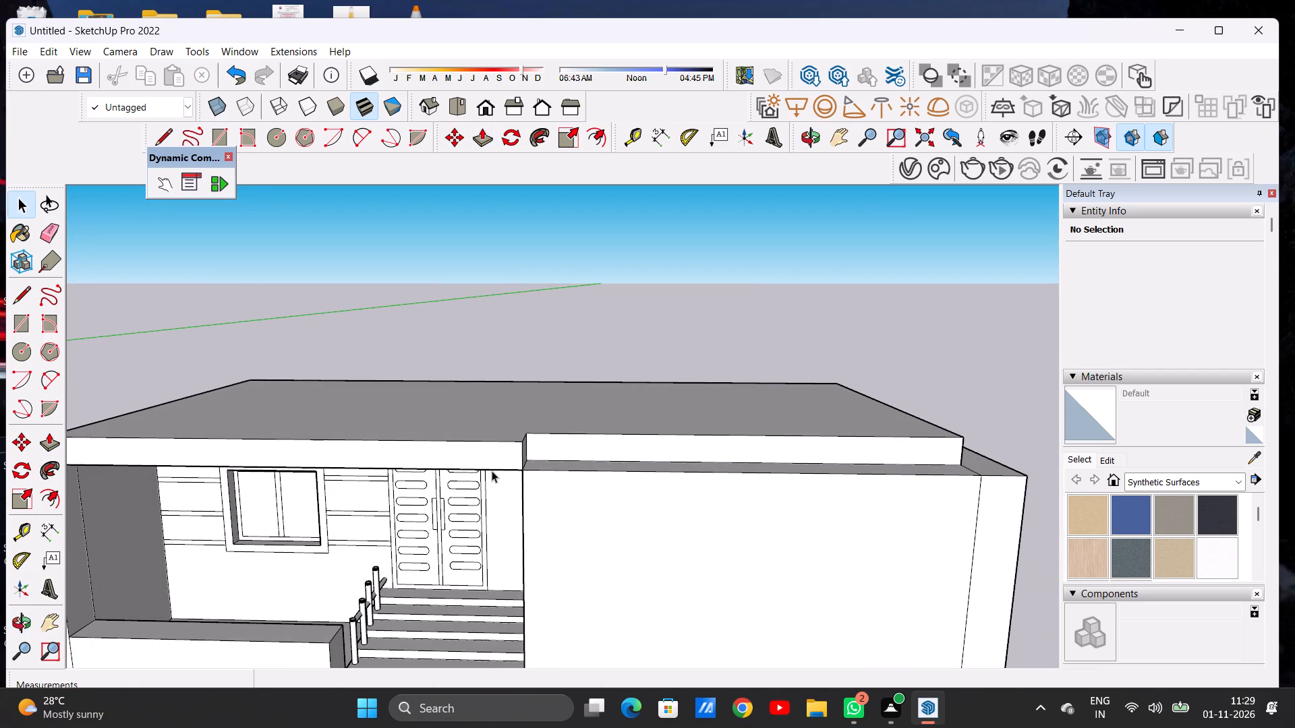
scroll(617, 476, down, 1)
scroll(621, 477, up, 1)
scroll(623, 477, down, 10)
middle_drag(581, 477, 468, 458)
scroll(526, 475, up, 8)
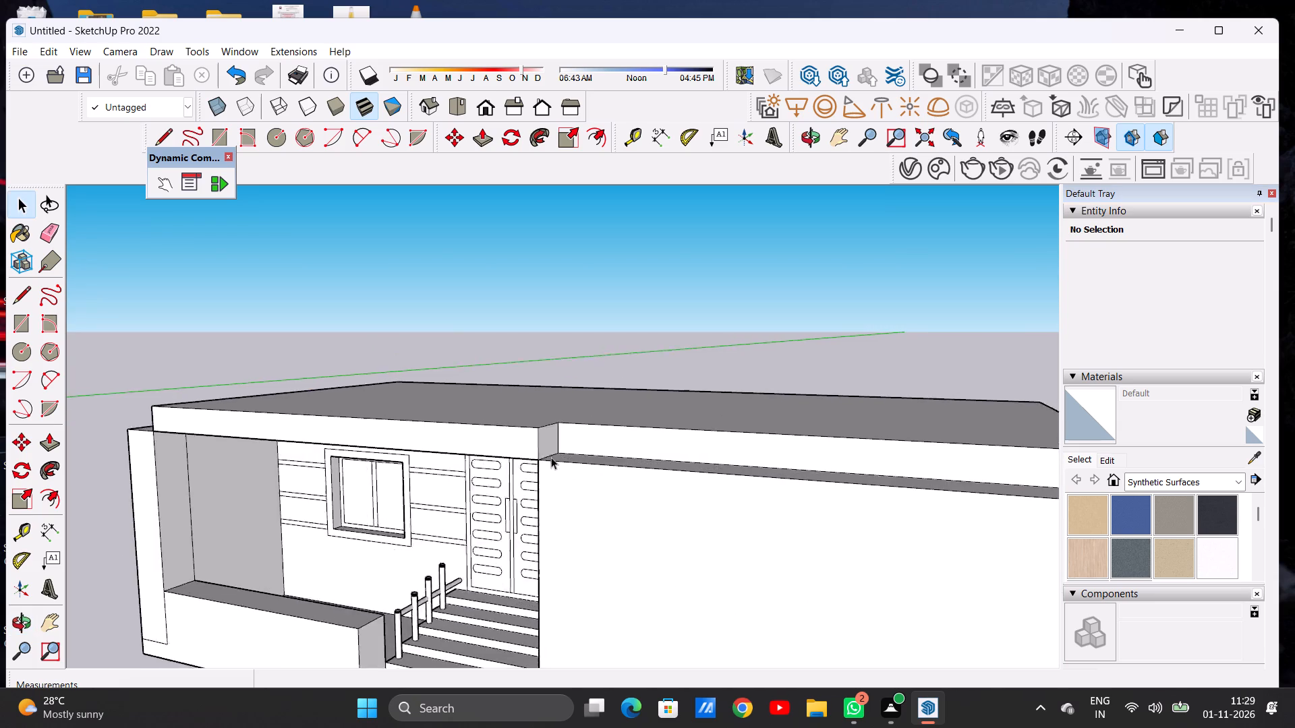
scroll(551, 457, up, 12)
middle_drag(547, 471, 674, 467)
scroll(625, 479, down, 20)
scroll(625, 479, down, 1)
scroll(579, 473, up, 1)
scroll(540, 481, down, 1)
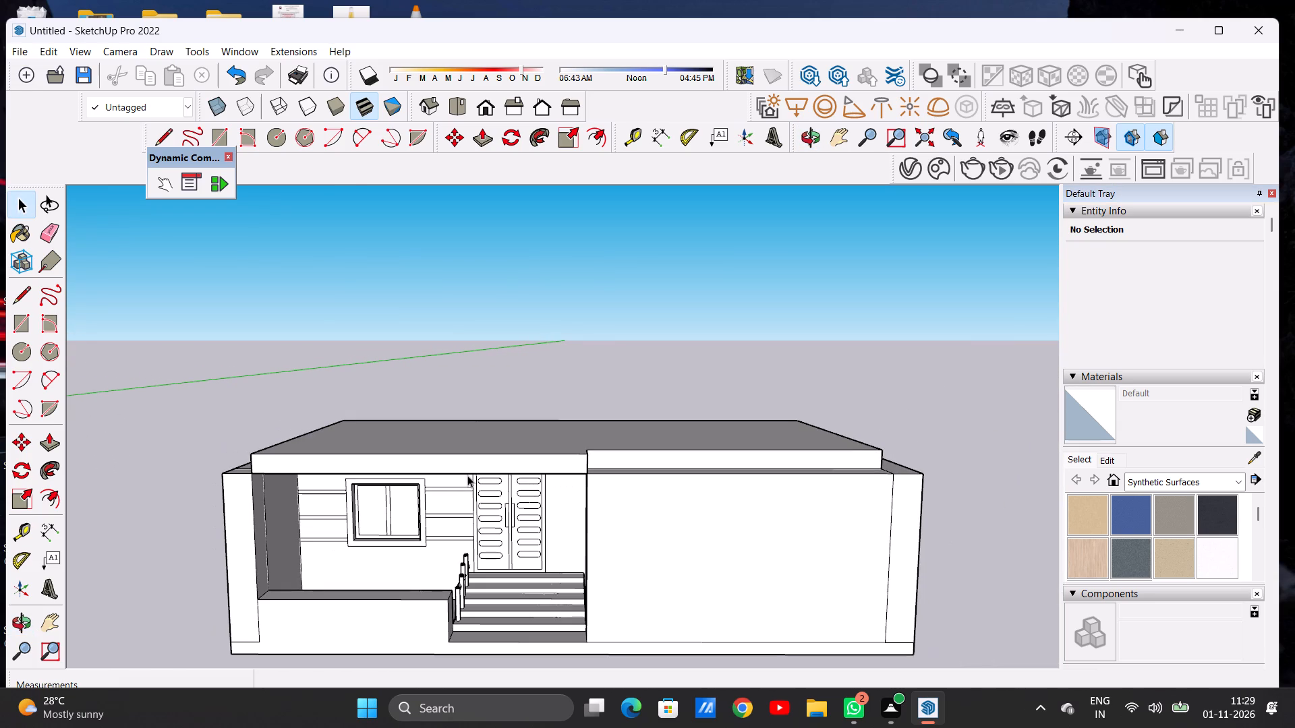
scroll(604, 458, down, 3)
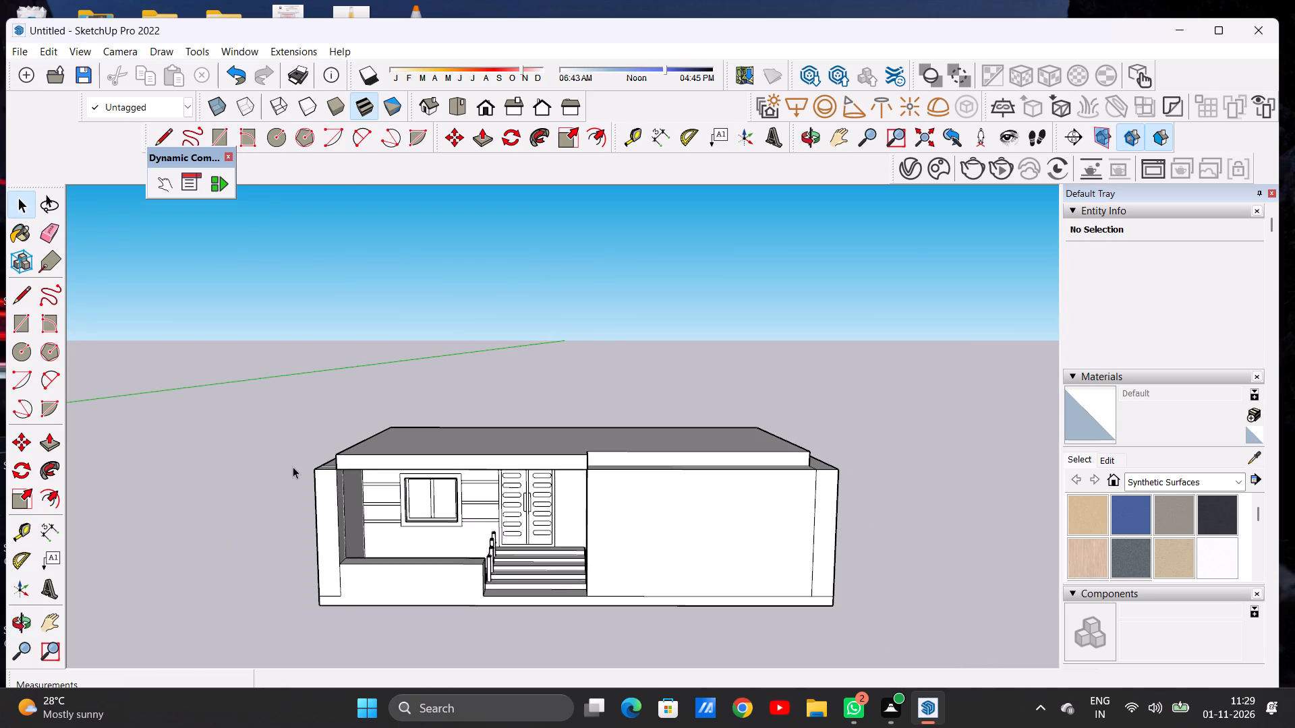
middle_drag(311, 473, 517, 502)
scroll(410, 512, up, 8)
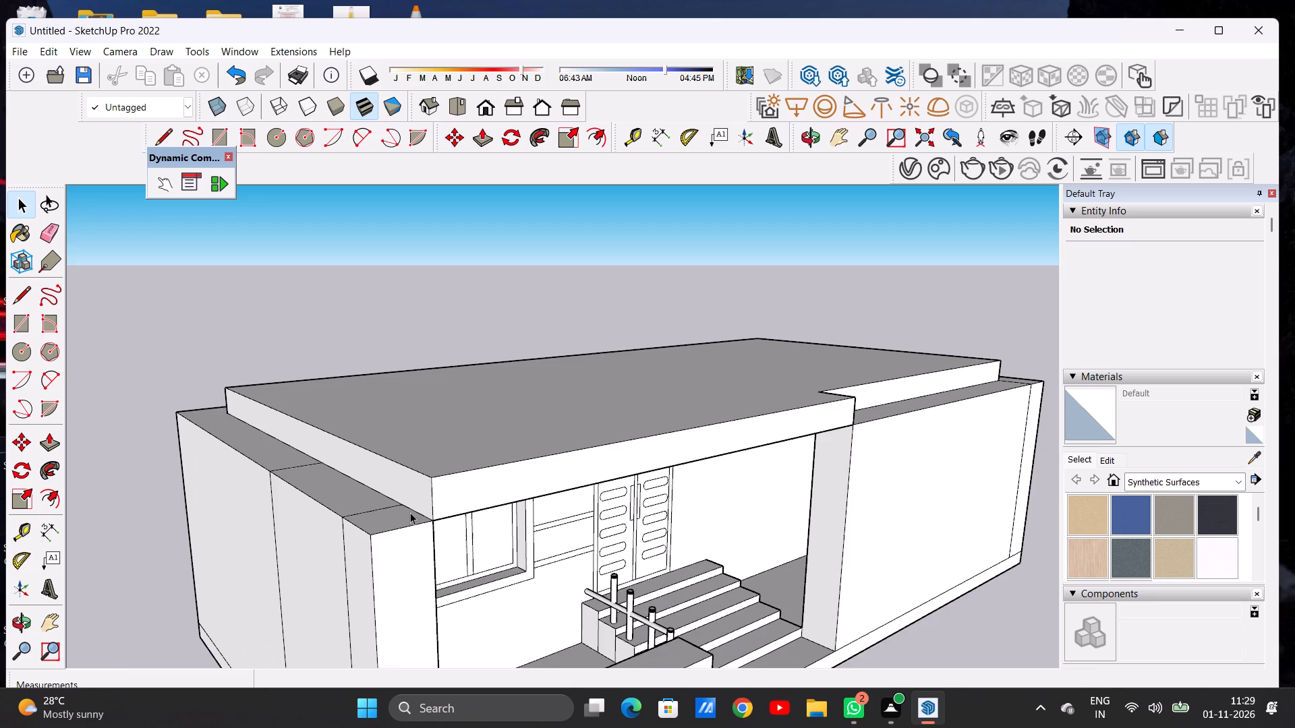
scroll(410, 512, up, 2)
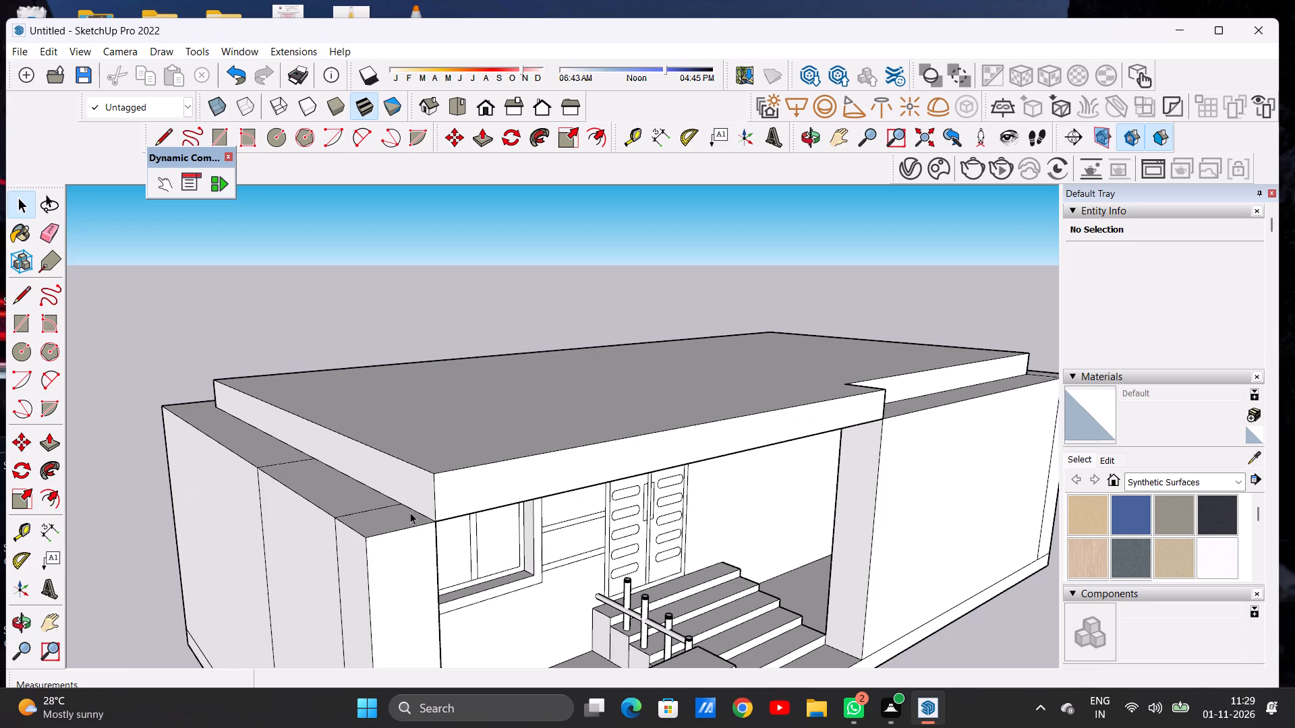
Draw a vertical line about 1' 1 9/16" long across the roof slab's porch-side end face, from the wall-top seam to the slab's top edge.
key(l)
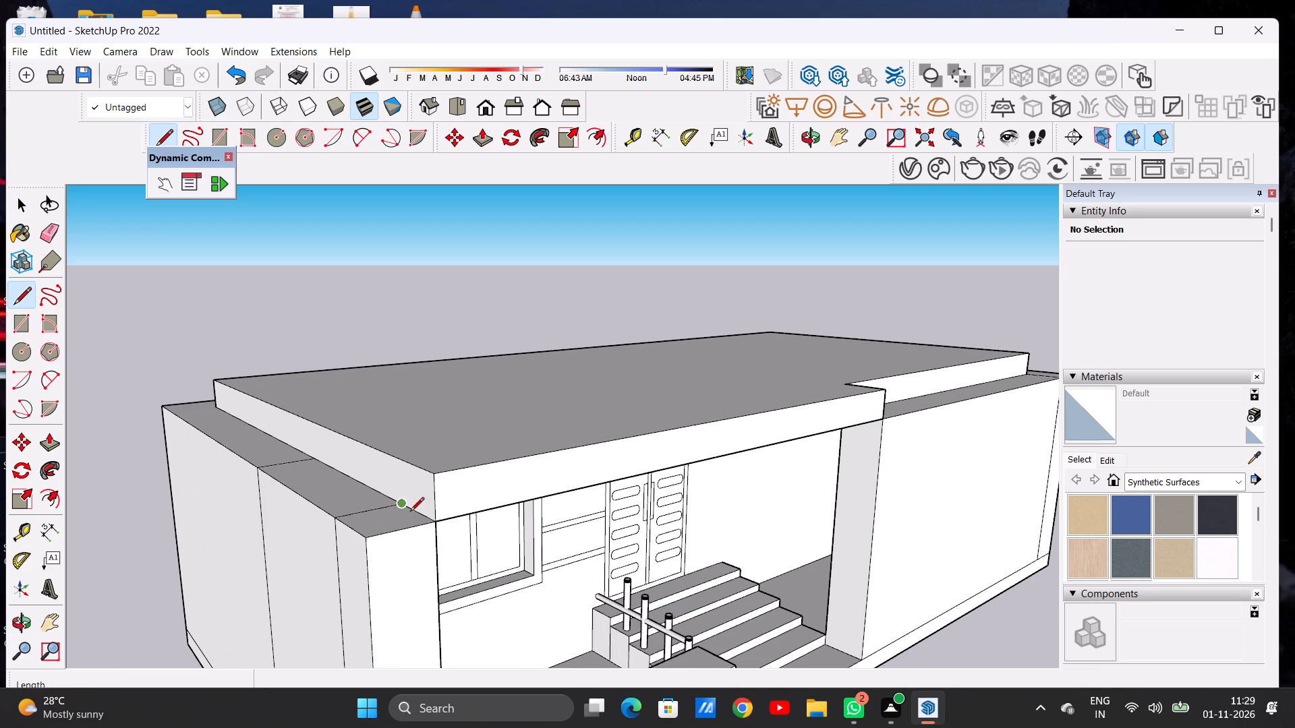
scroll(408, 510, up, 11)
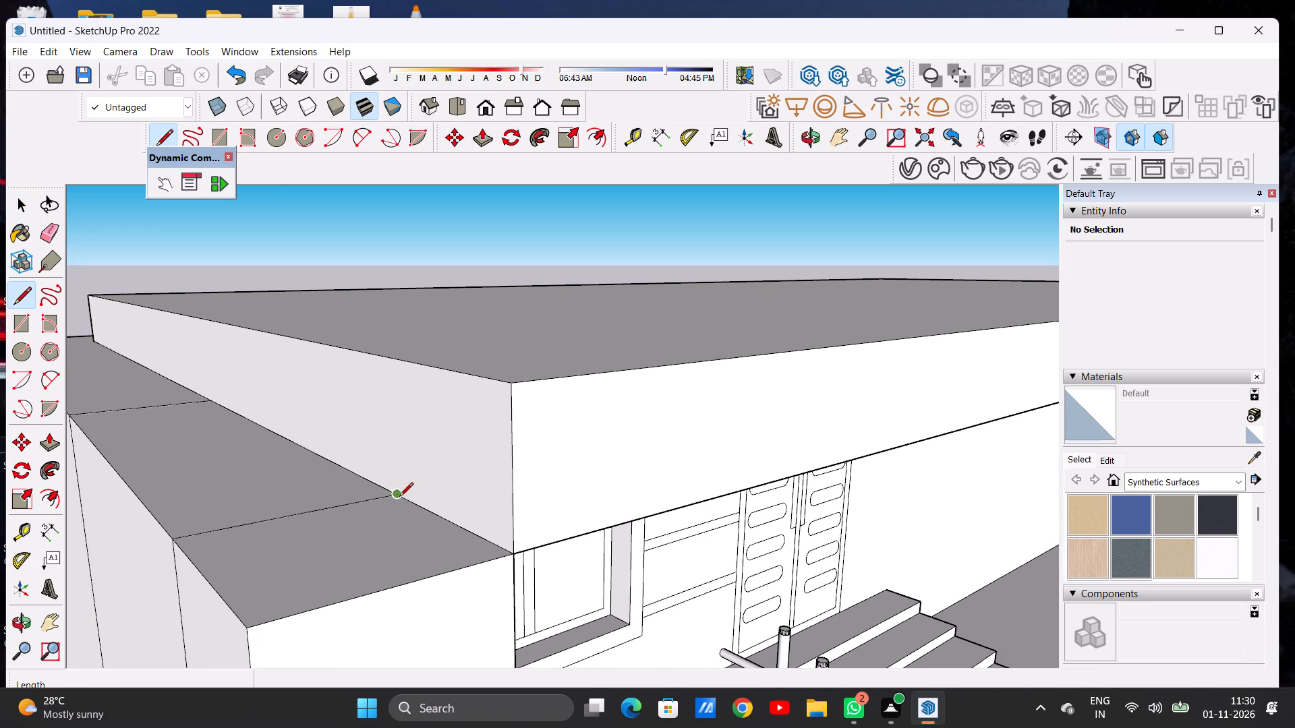
click(399, 498)
click(388, 359)
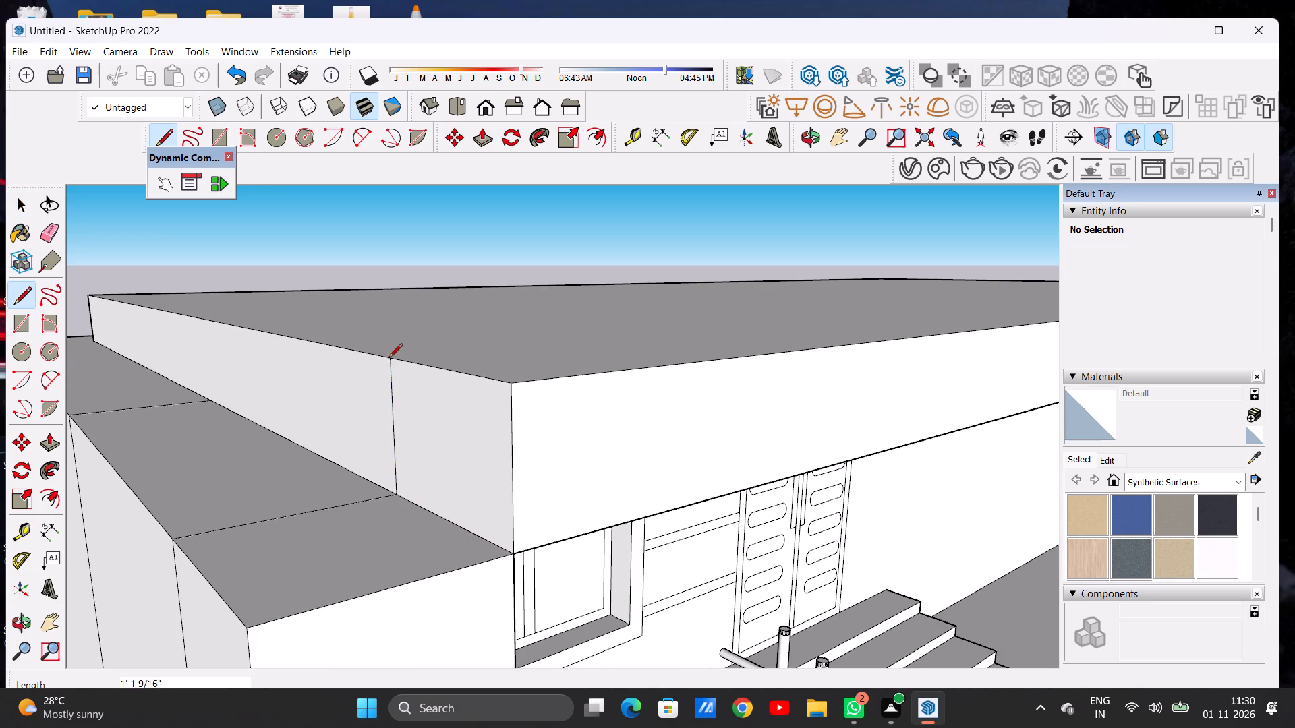
key(space)
Push/Pull the front part of the slab's porch-side end face about 1' 8 1/4" outward, up to the side wall's outer face.
text(P)
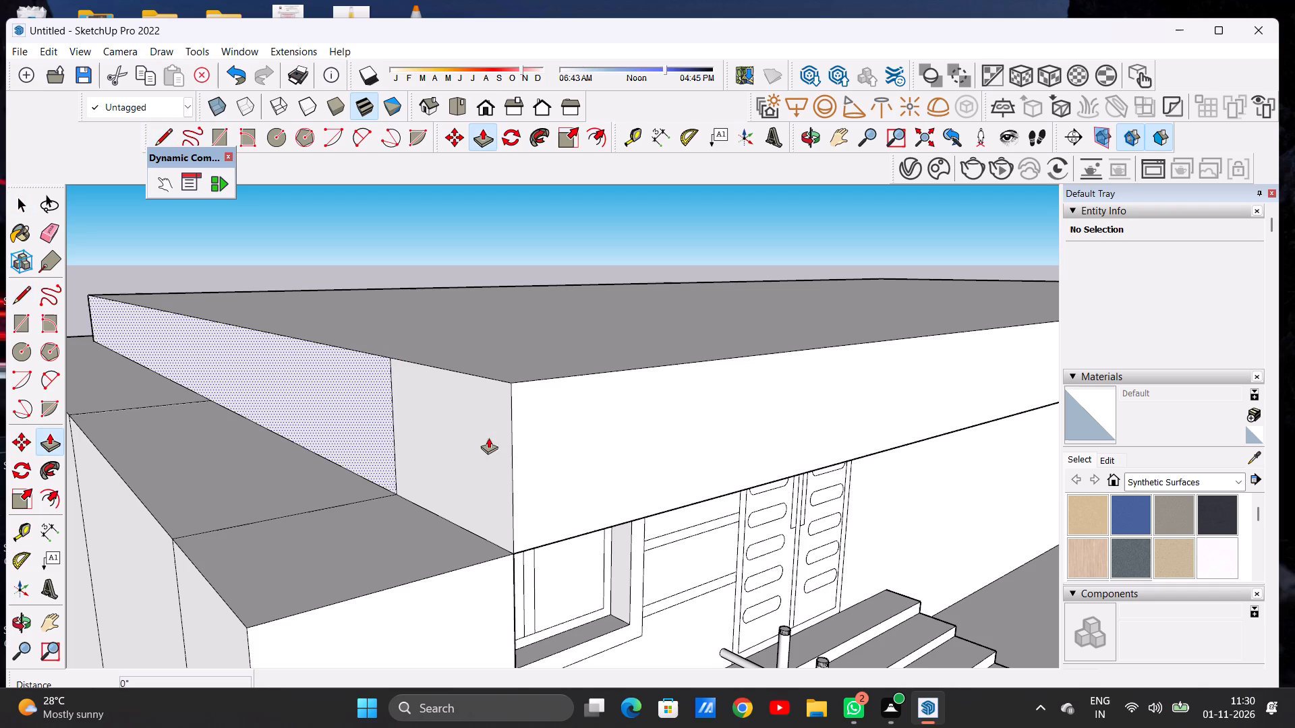
click(494, 444)
scroll(333, 450, down, 6)
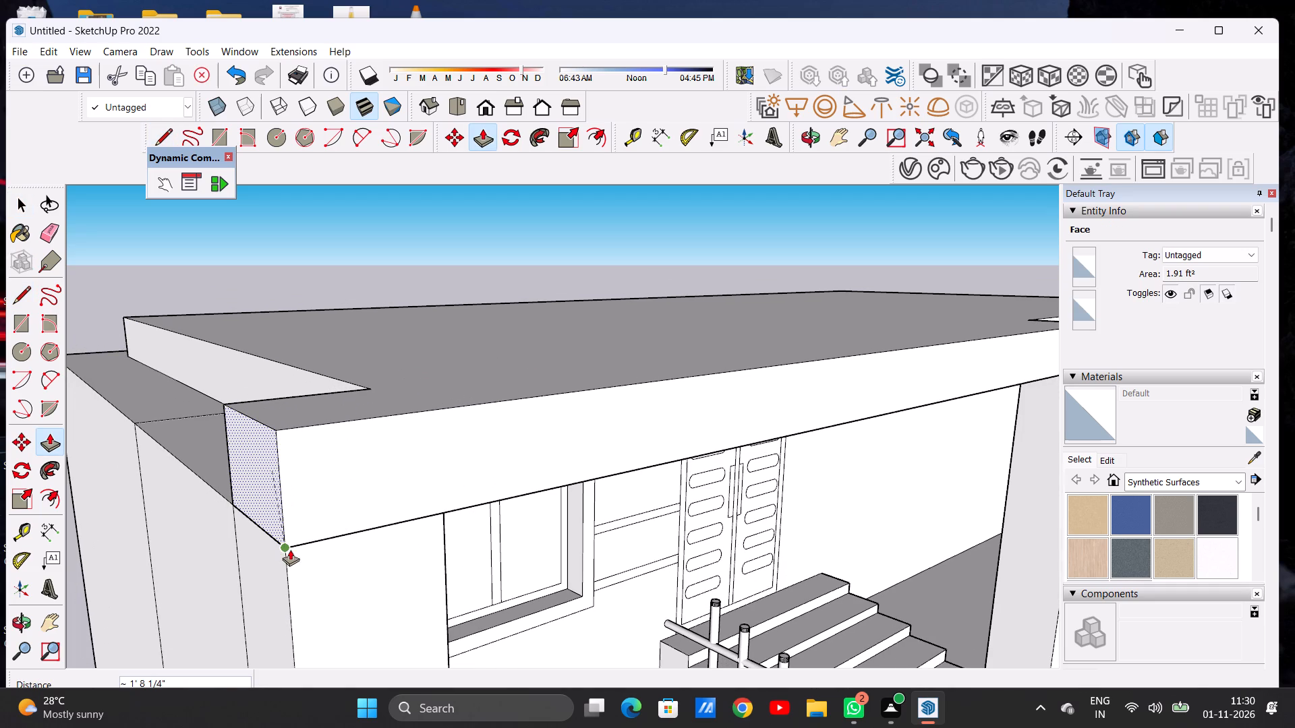
click(290, 549)
key(space)
Examine the extended slab corner, the porch interior and the front elevation from several angles and distances.
scroll(409, 491, down, 16)
middle_drag(558, 514, 382, 478)
scroll(377, 499, up, 3)
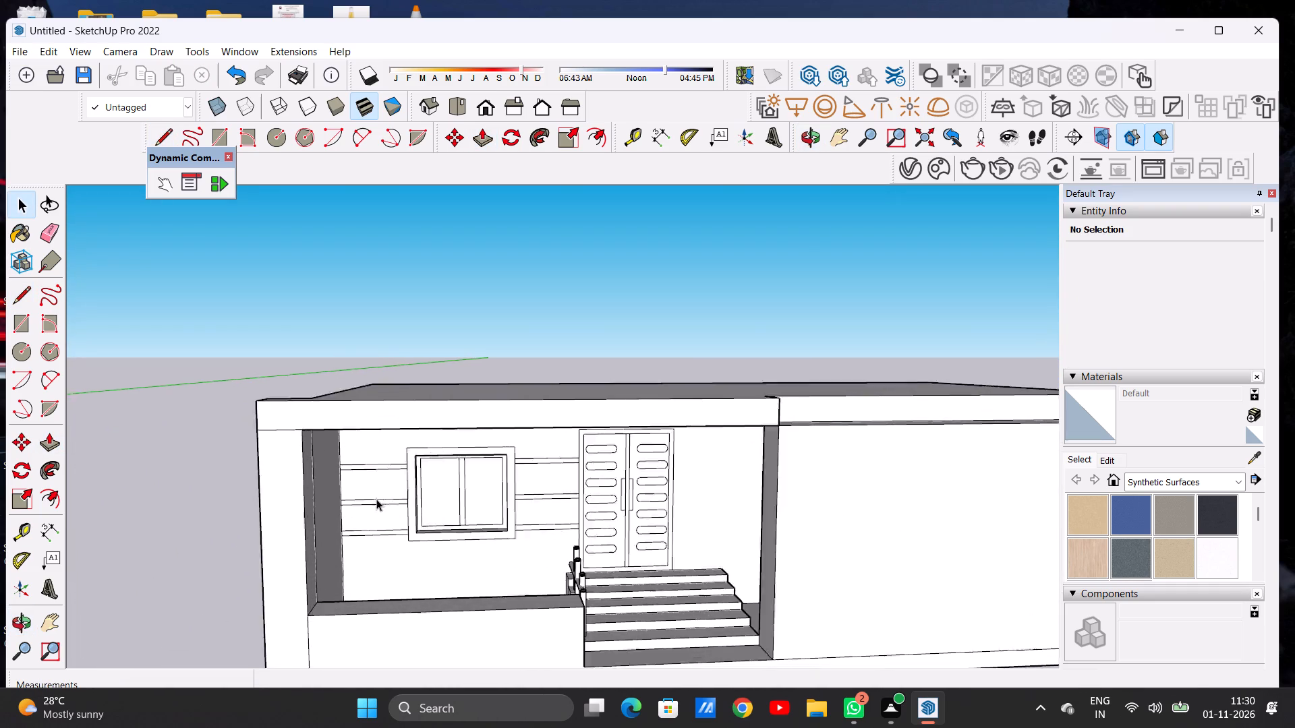
scroll(376, 499, up, 10)
scroll(380, 502, down, 10)
middle_drag(330, 505, 393, 504)
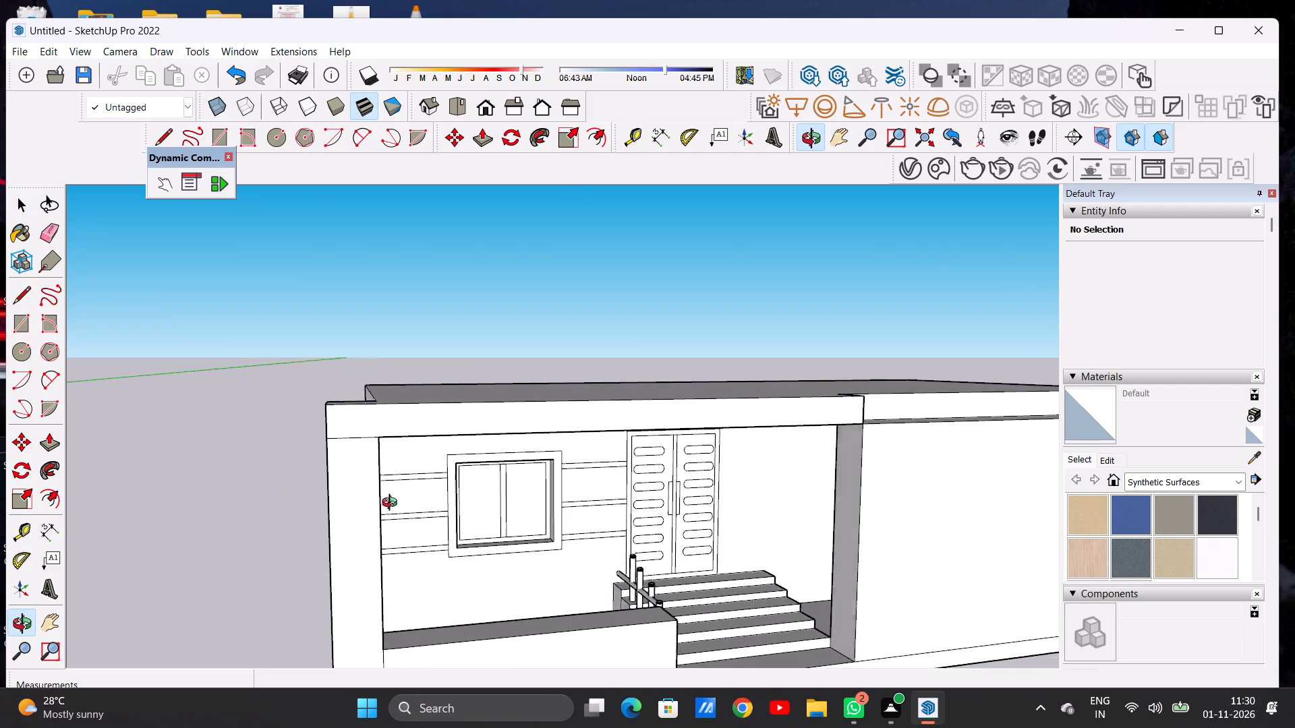
middle_drag(393, 504, 355, 486)
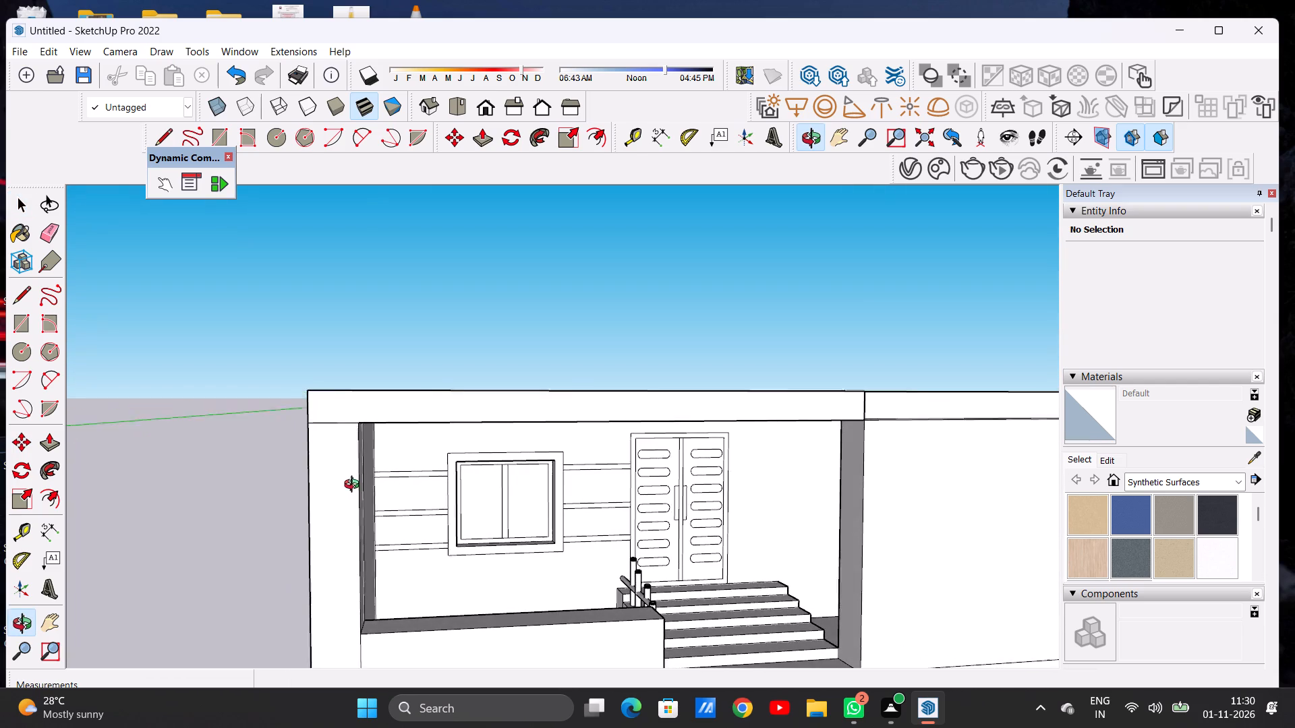
middle_drag(355, 486, 356, 484)
scroll(395, 520, up, 12)
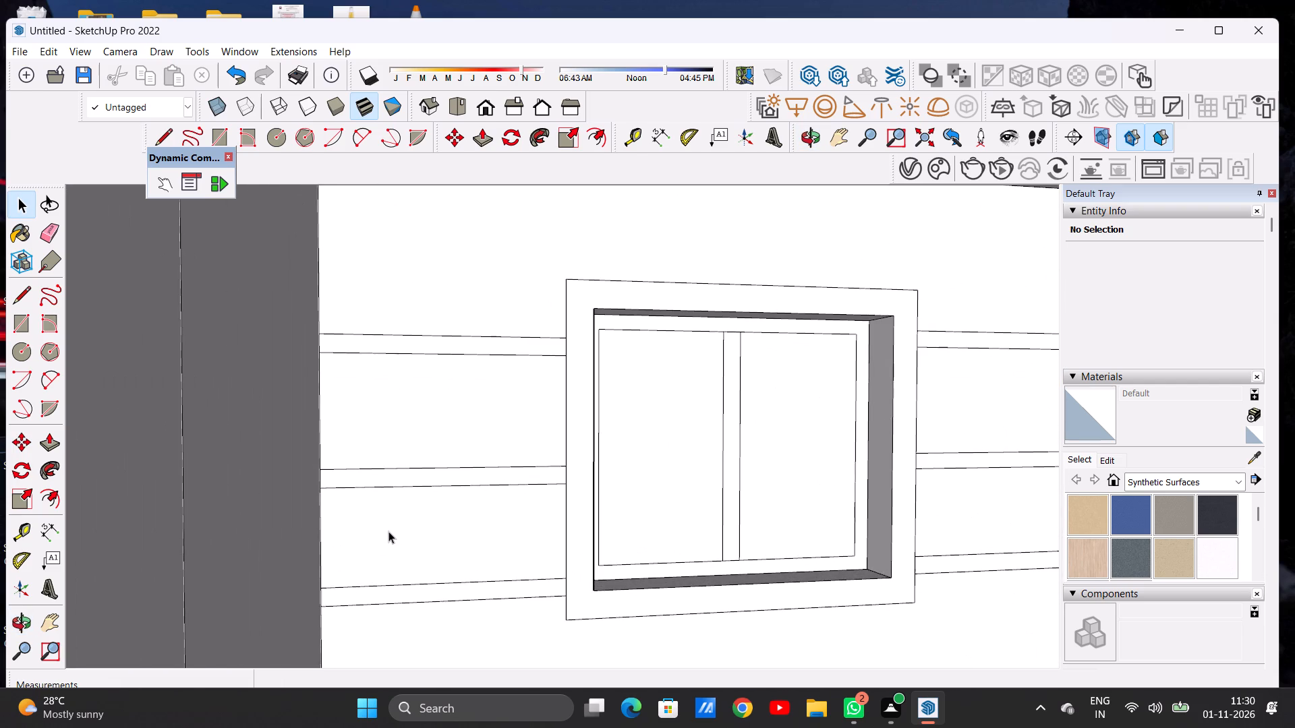
scroll(391, 531, up, 1)
scroll(393, 531, down, 8)
middle_drag(592, 502, 380, 528)
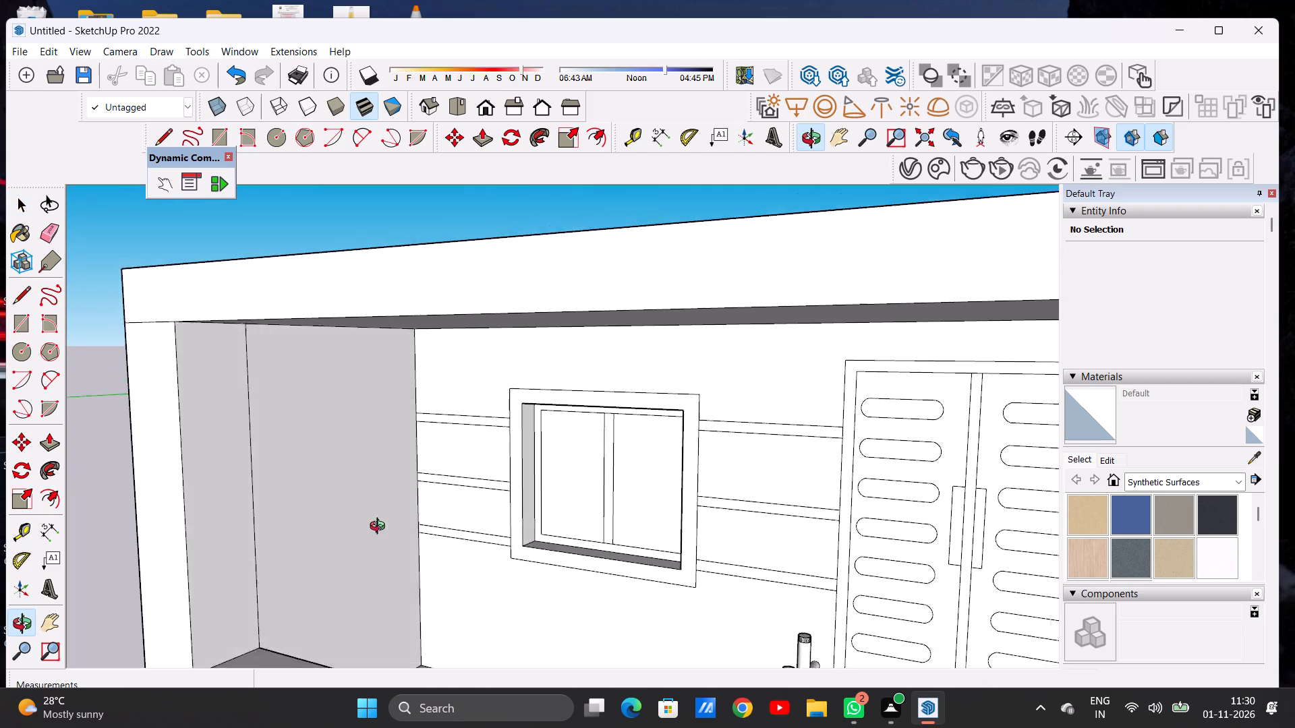
middle_drag(380, 528, 461, 518)
scroll(483, 489, down, 7)
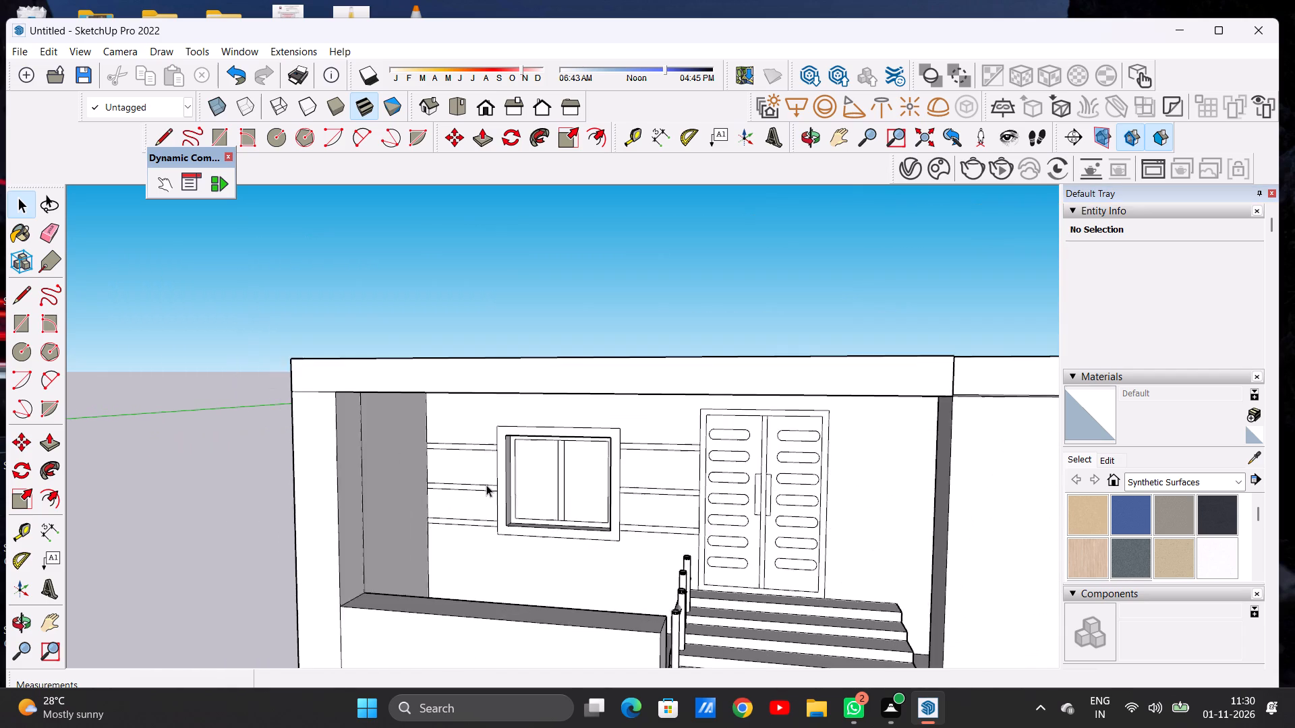
scroll(486, 485, down, 3)
scroll(486, 487, up, 1)
scroll(486, 487, down, 2)
middle_drag(473, 511, 534, 502)
scroll(520, 511, down, 1)
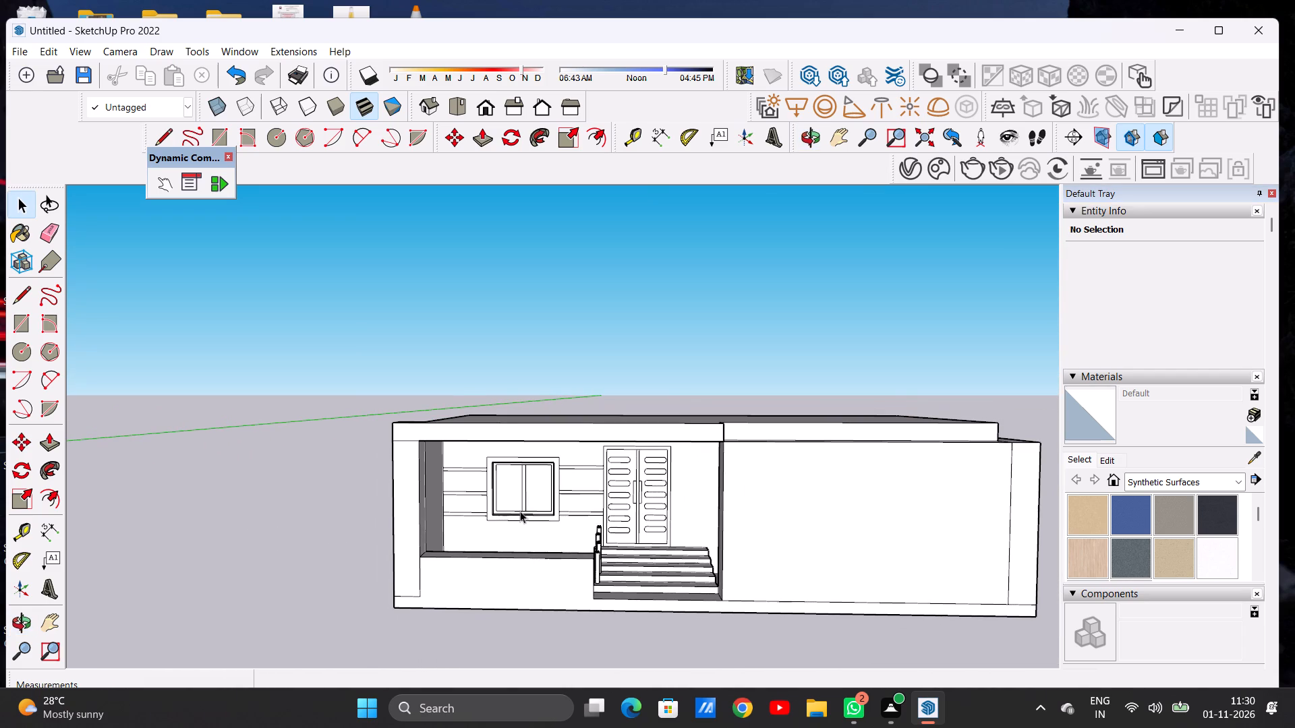
scroll(530, 503, down, 6)
middle_drag(491, 517, 488, 524)
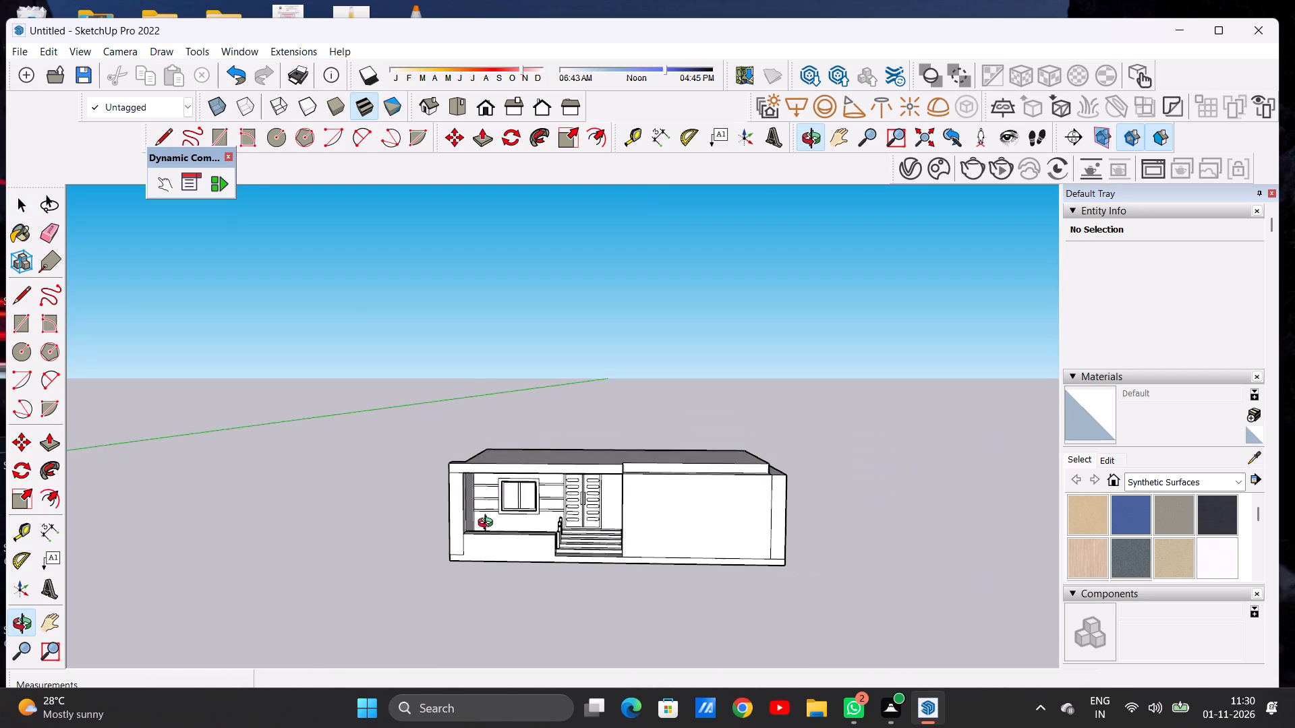
middle_drag(488, 524, 485, 533)
Draw a vertical line about 9" long from the bottom inner corner of the porch's outer pillar face to the base edge.
scroll(449, 591, up, 15)
scroll(465, 544, down, 1)
scroll(465, 544, up, 1)
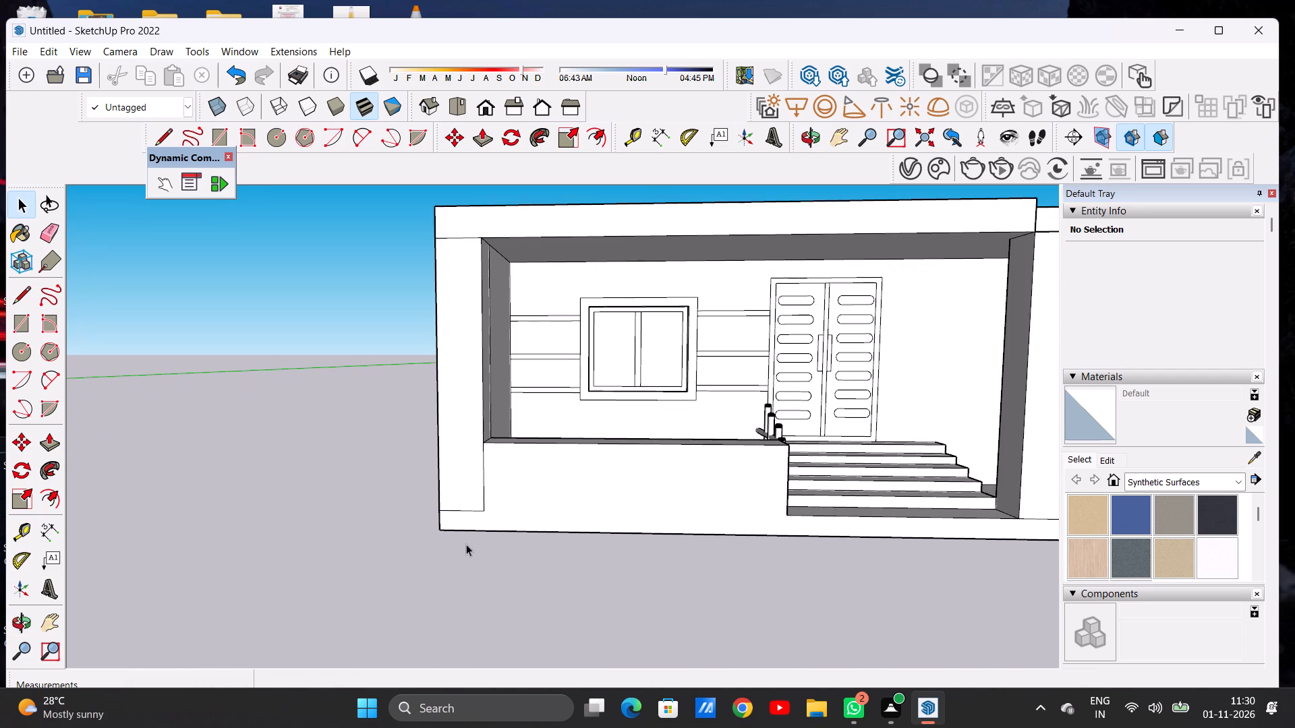
key(l)
scroll(453, 508, up, 8)
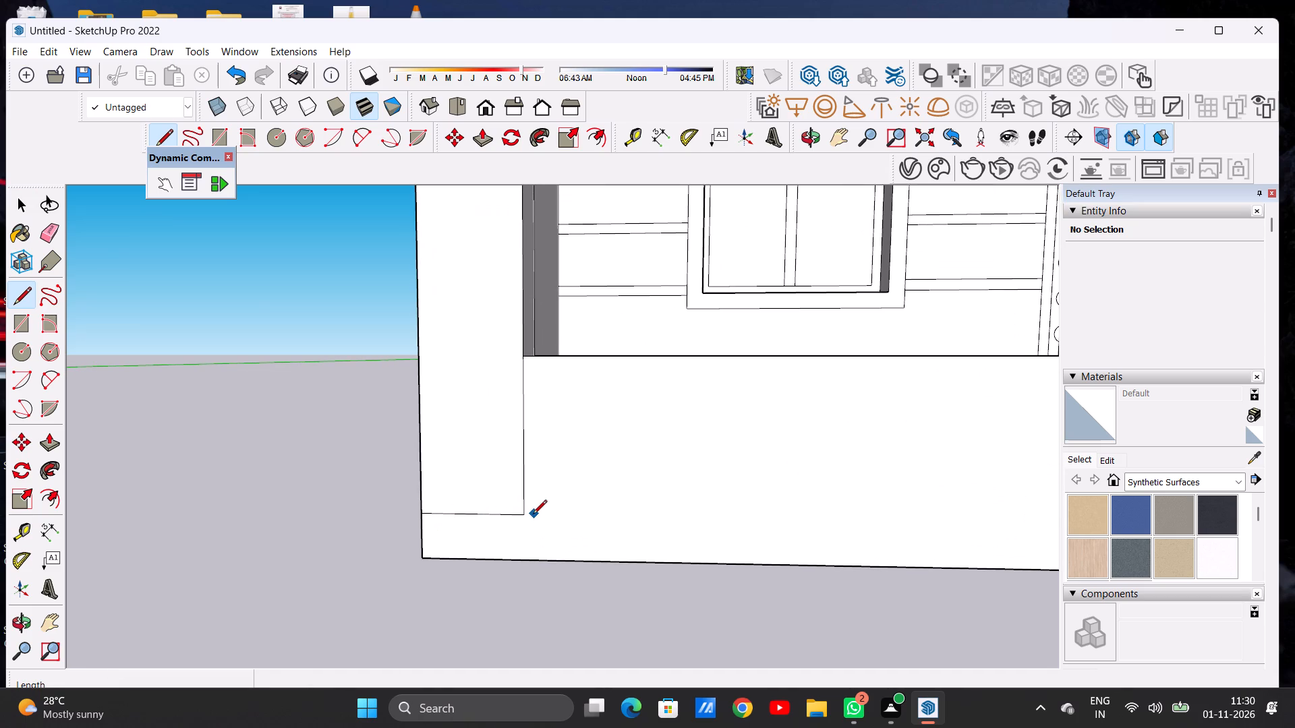
click(523, 516)
click(525, 557)
key(space)
Erase the horizontal line across the bottom of the porch's outer pillar face.
text(E)
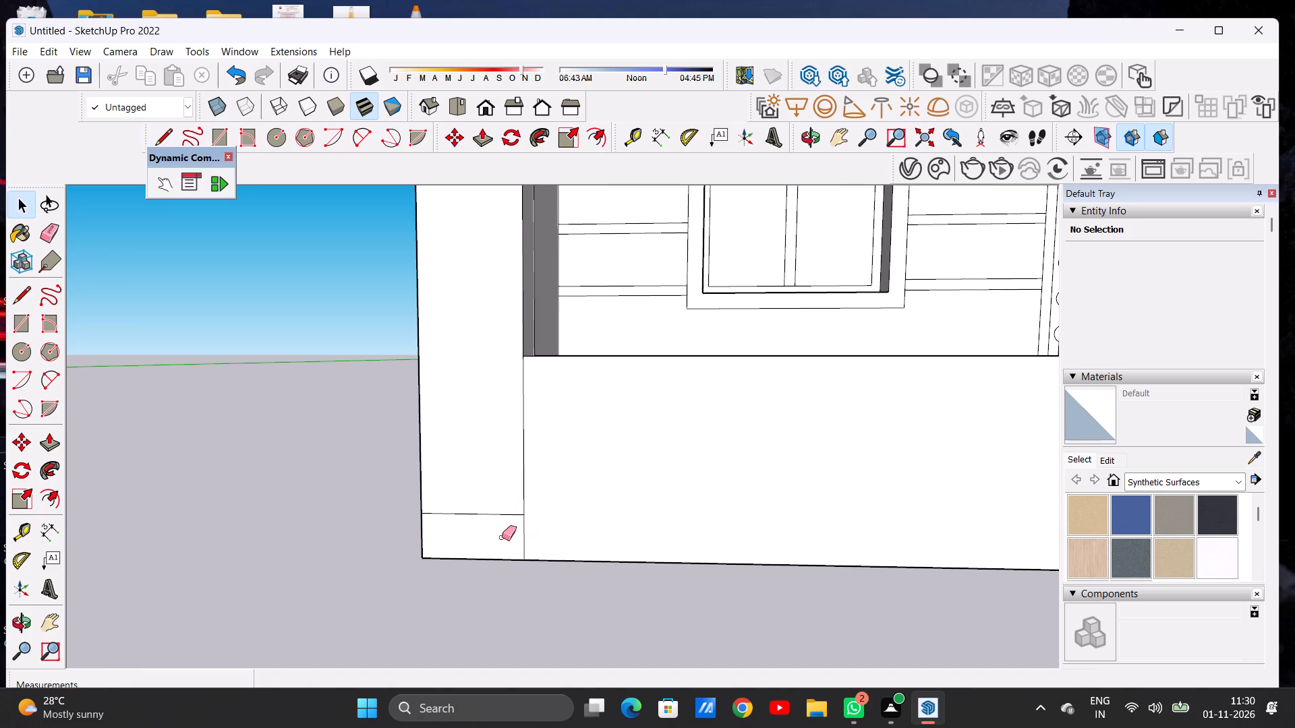
drag(476, 512, 476, 520)
key(space)
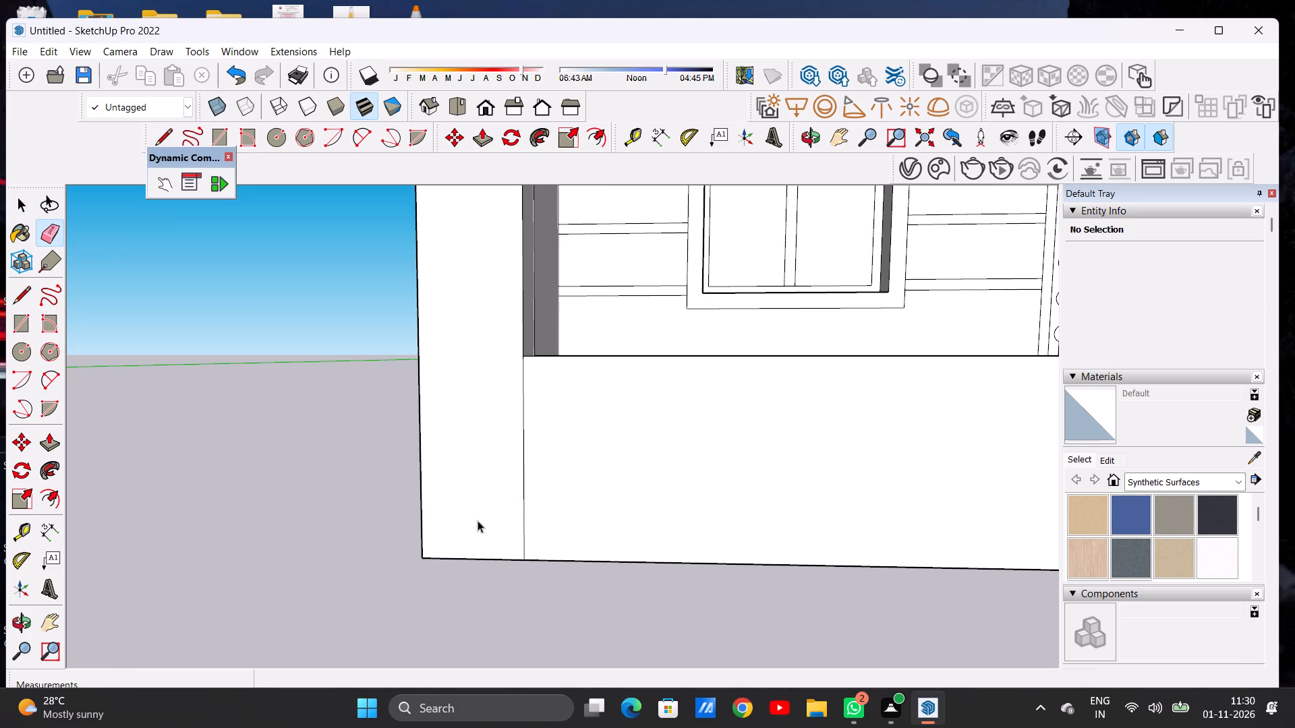
Examine the whole house's front elevation and roof slab from near, far and above.
scroll(481, 538, down, 17)
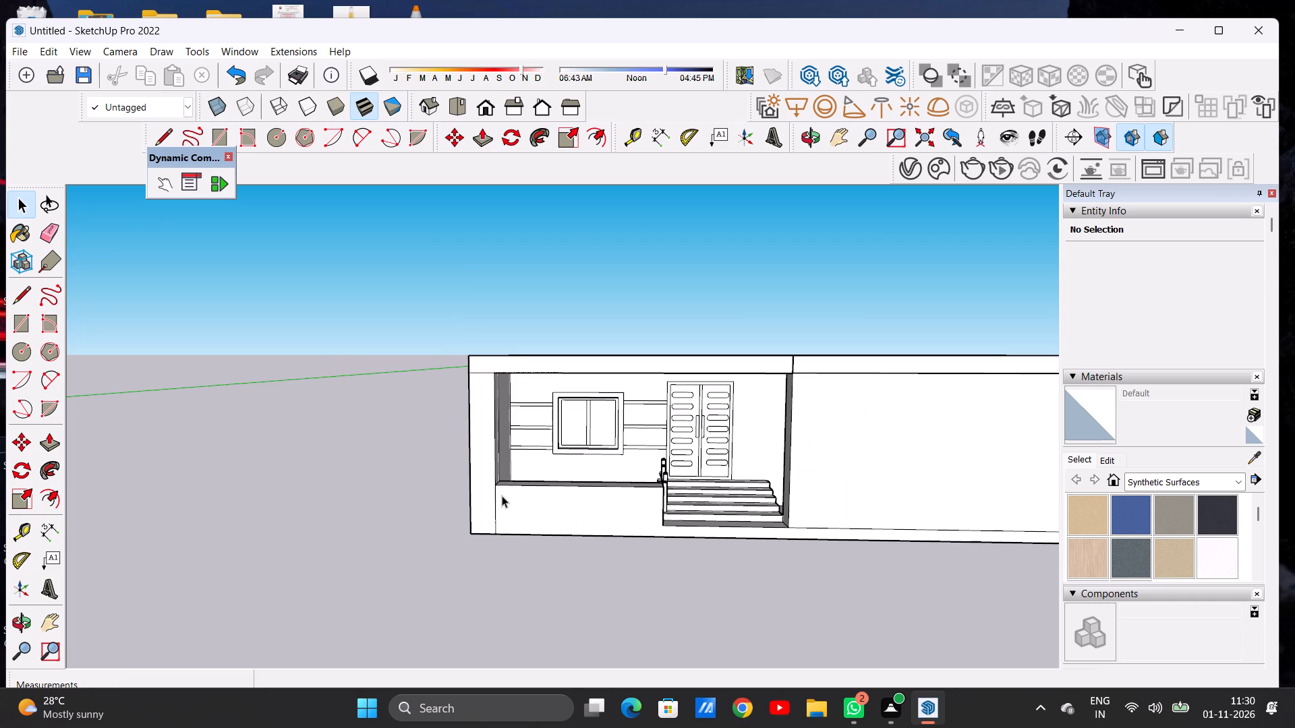
middle_drag(529, 485, 521, 480)
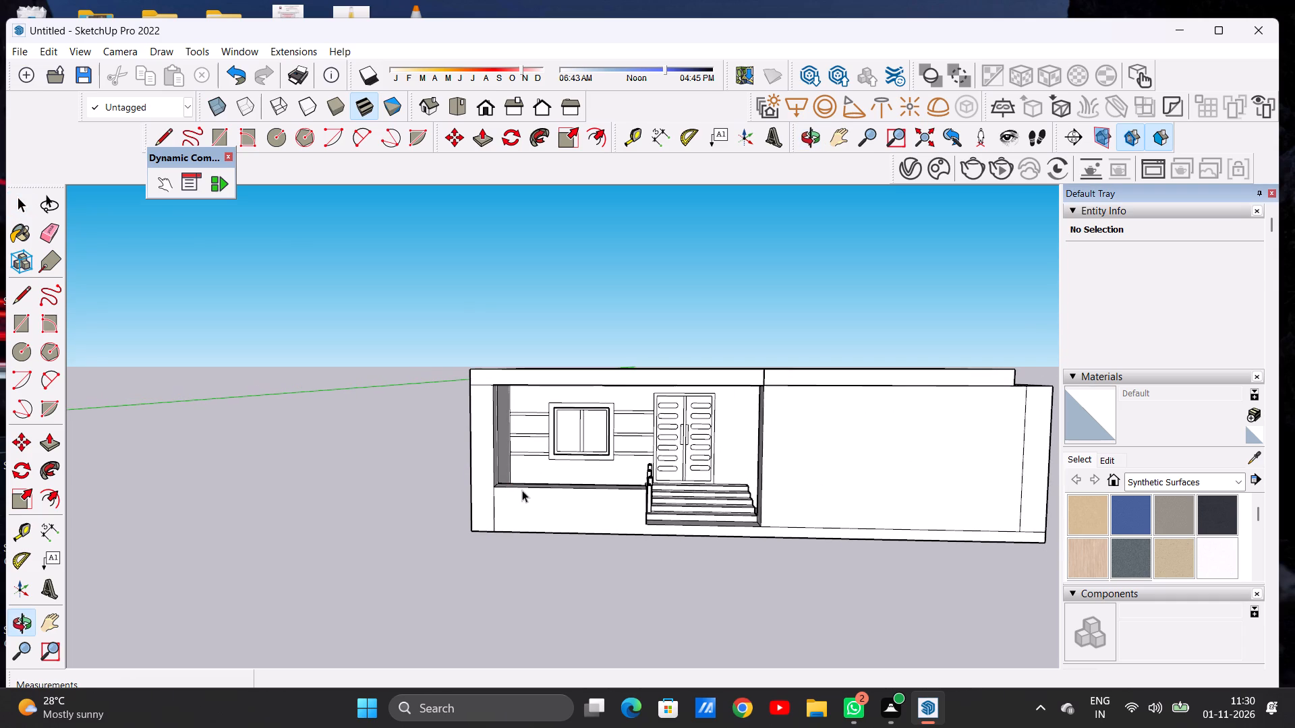
scroll(537, 478, down, 5)
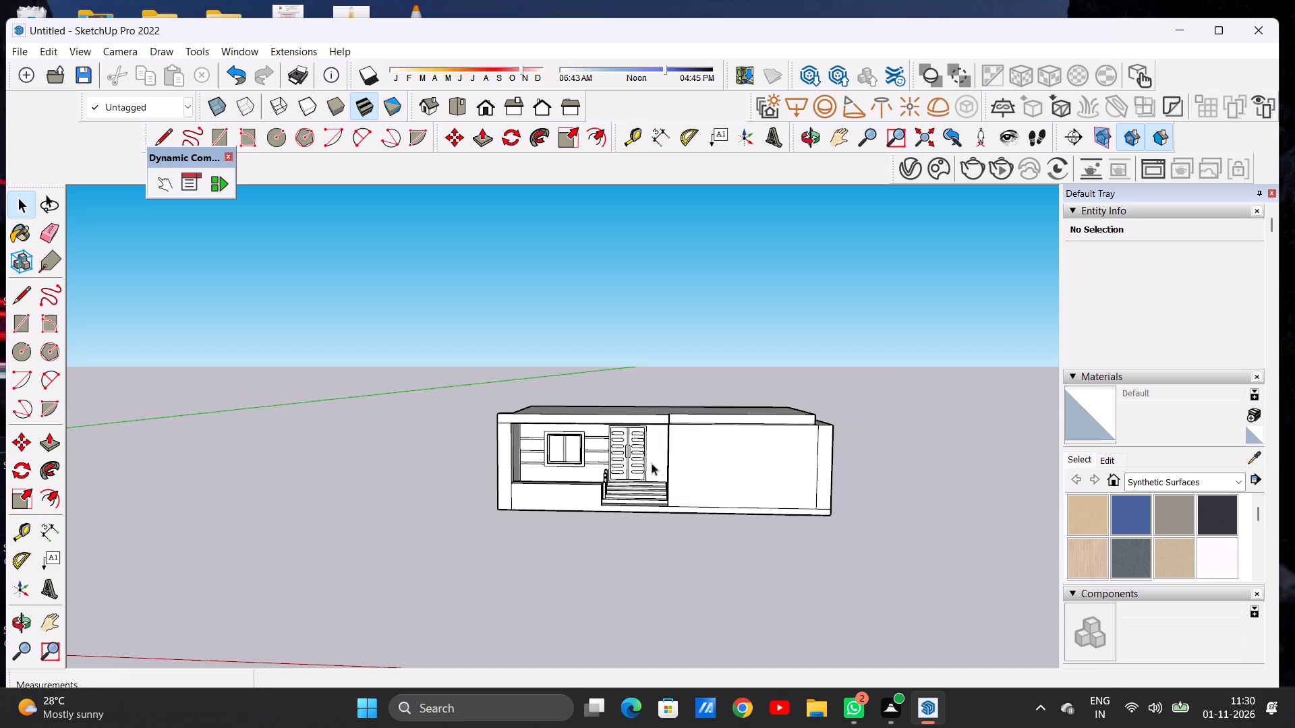
scroll(685, 439, up, 4)
scroll(686, 425, down, 1)
scroll(669, 411, up, 6)
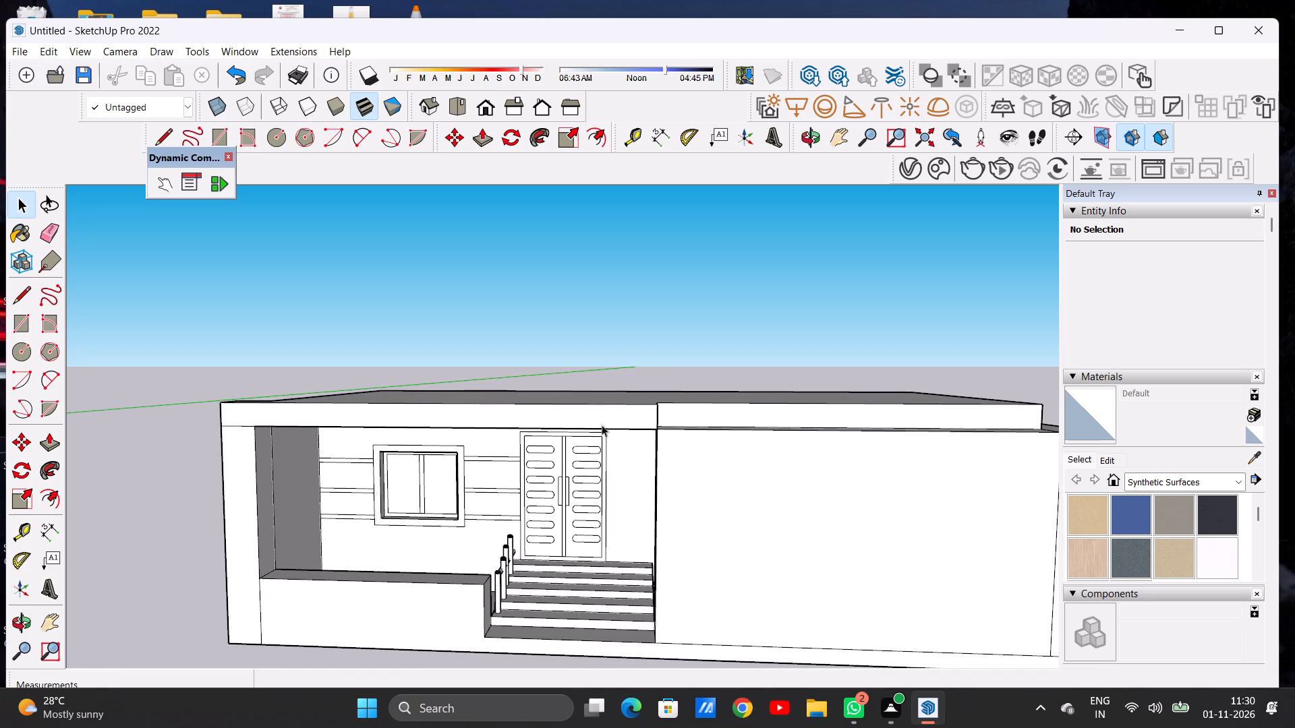
scroll(602, 415, down, 5)
middle_drag(687, 495, 694, 480)
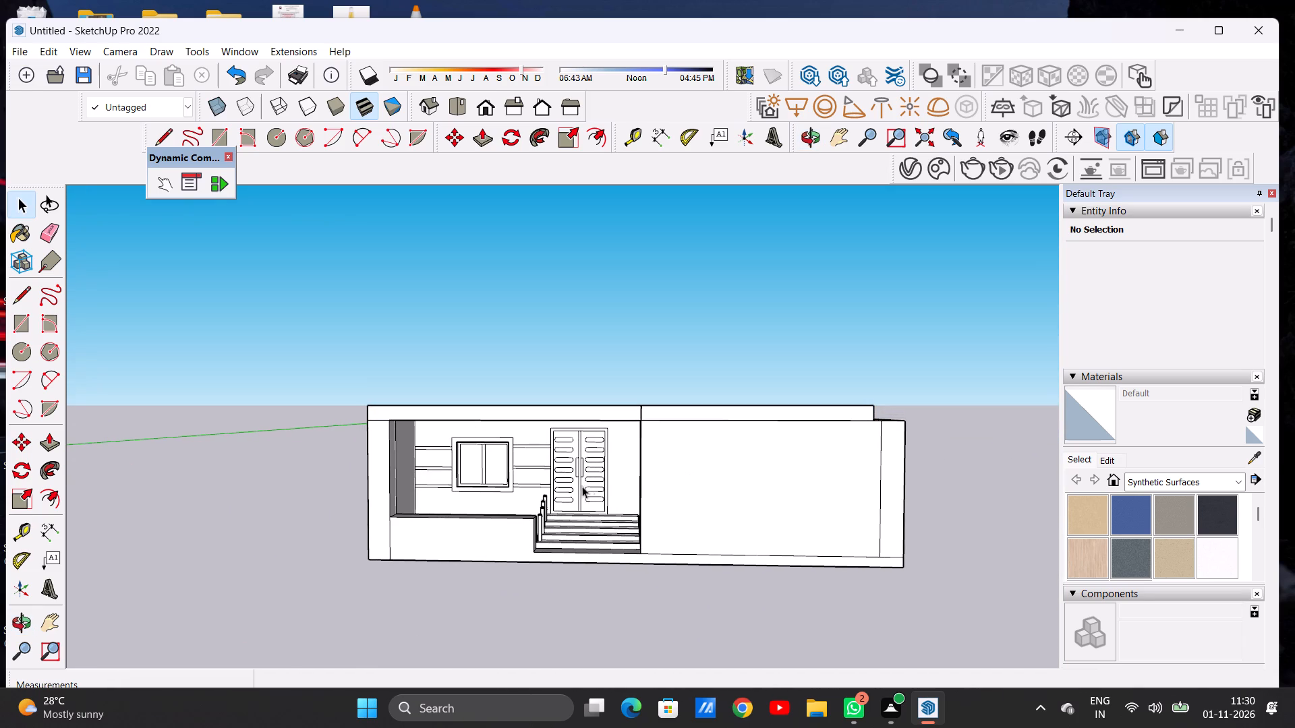
scroll(465, 514, down, 6)
middle_drag(670, 469, 674, 566)
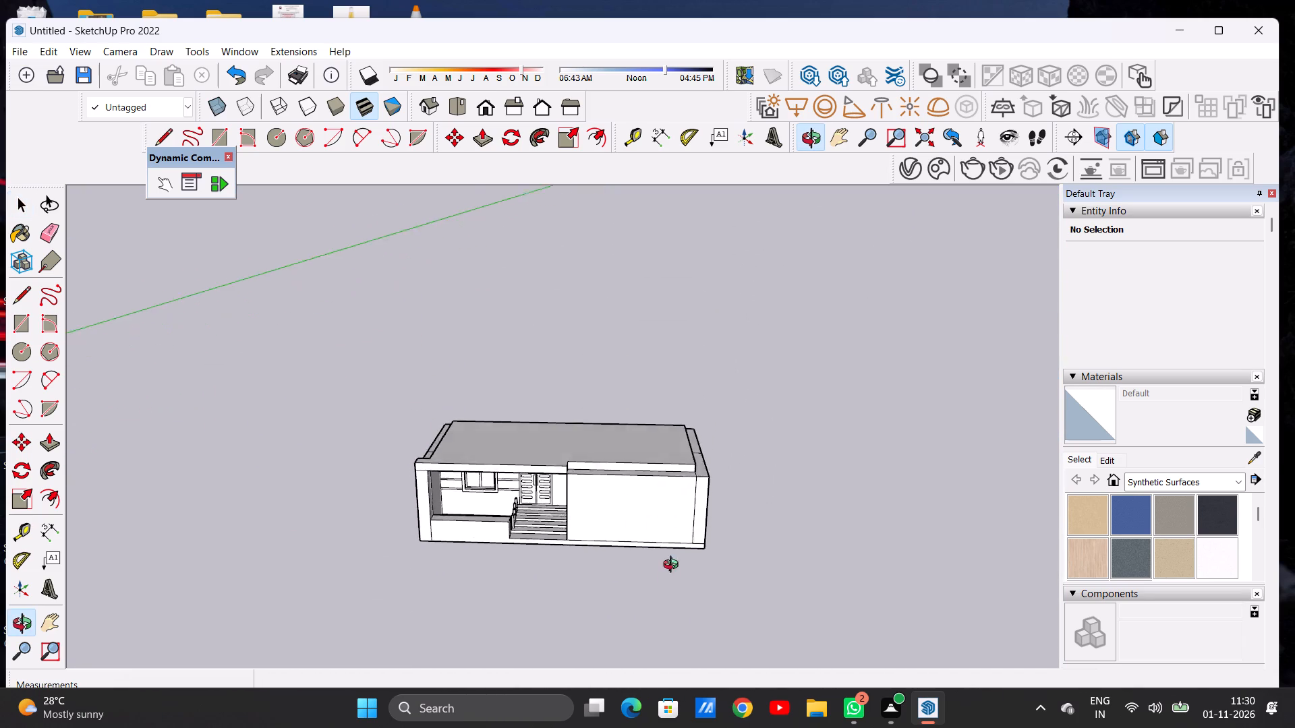
middle_drag(674, 566, 674, 571)
middle_click(673, 576)
Draw a line about 1' 8 1/4" long across the side wall's top, from the slab's front corner opposite the porch to the outer edge.
scroll(706, 468, up, 1)
scroll(706, 467, down, 2)
scroll(706, 467, up, 17)
middle_drag(685, 473, 559, 502)
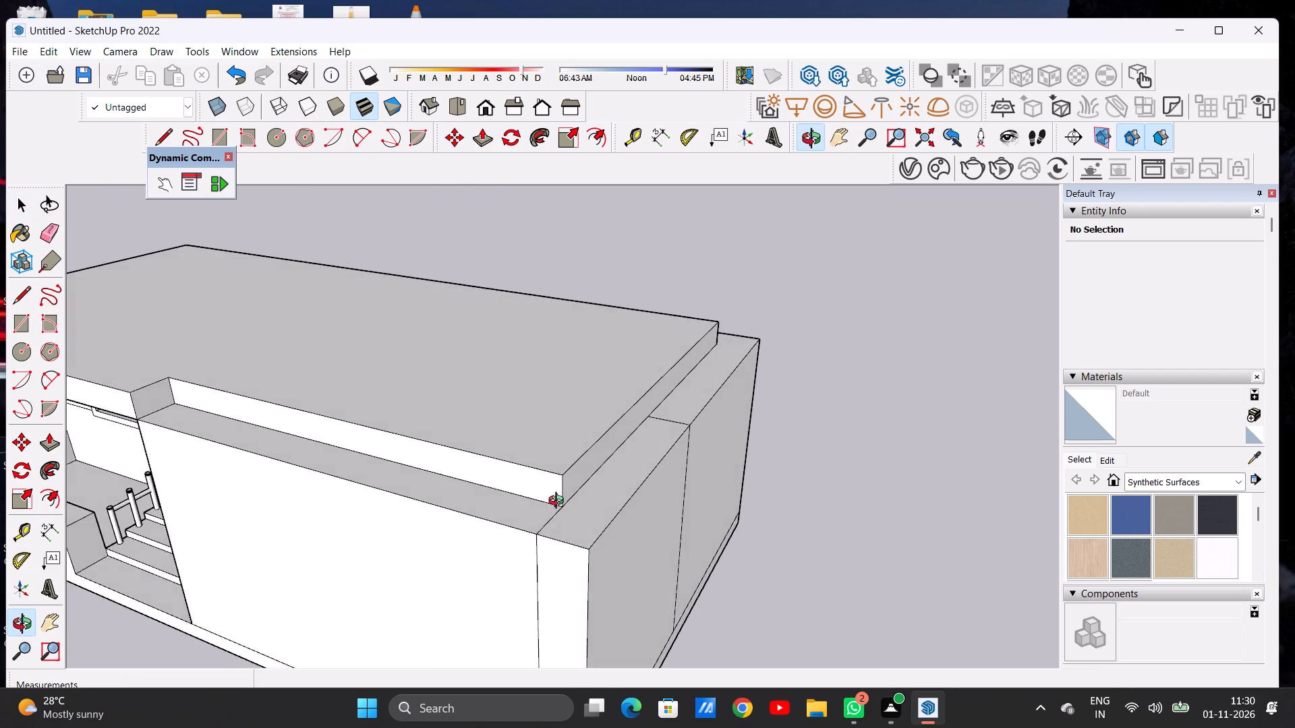
middle_drag(559, 502, 554, 512)
middle_click(554, 513)
key(l)
scroll(553, 514, up, 3)
scroll(554, 526, down, 2)
scroll(546, 542, up, 3)
scroll(561, 572, down, 1)
scroll(561, 572, up, 3)
click(554, 498)
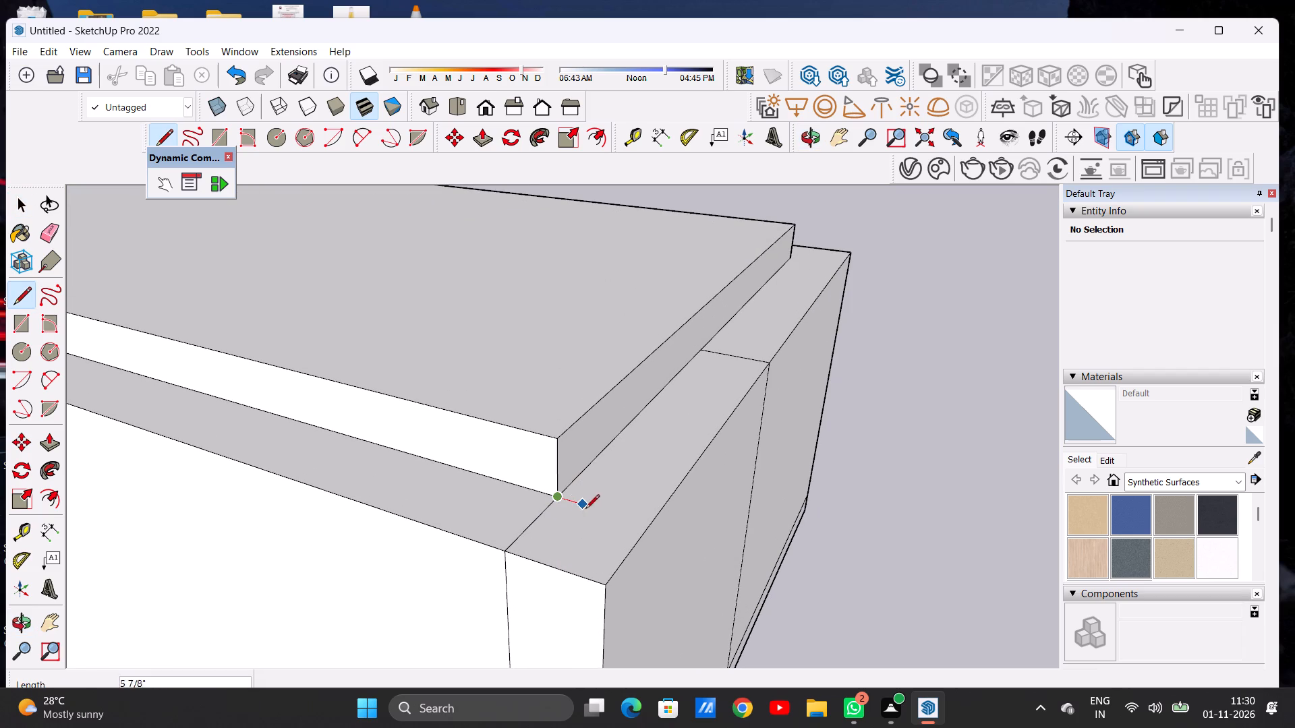
click(652, 526)
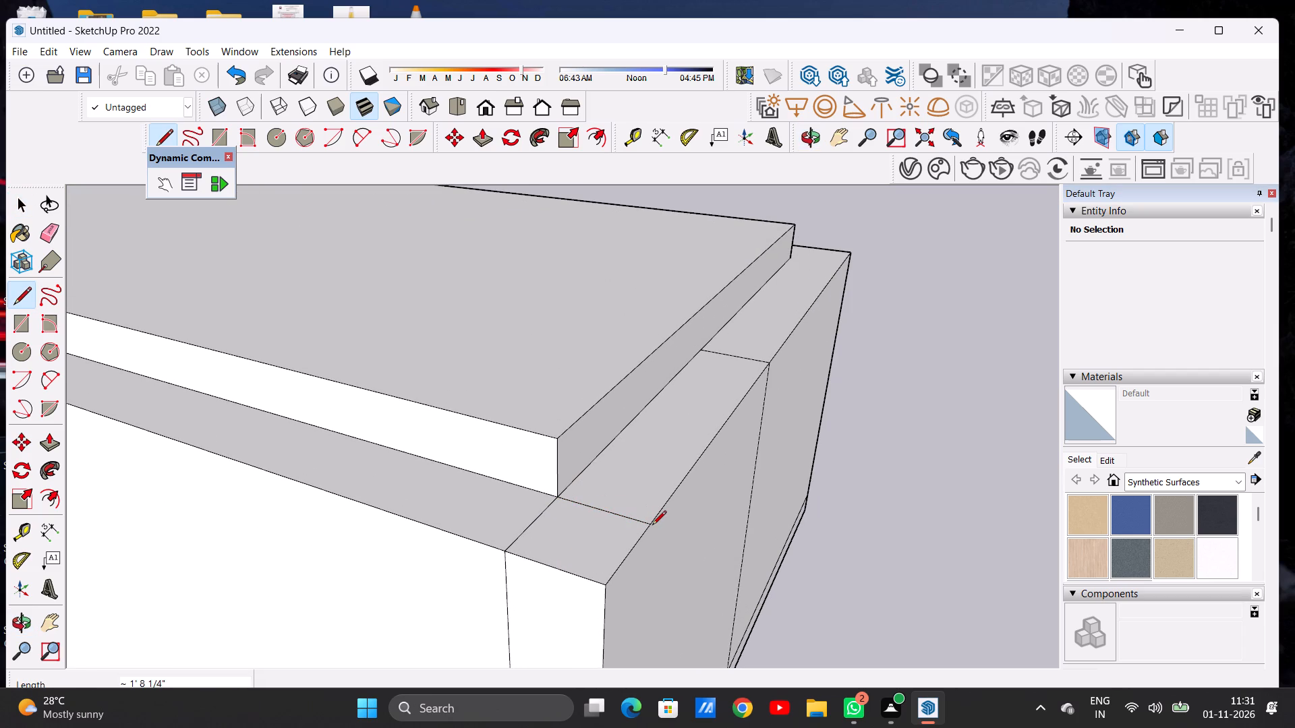
key(space)
Examine the roof slab and wall tops at the end opposite the porch from several angles.
scroll(615, 541, down, 7)
scroll(698, 499, down, 10)
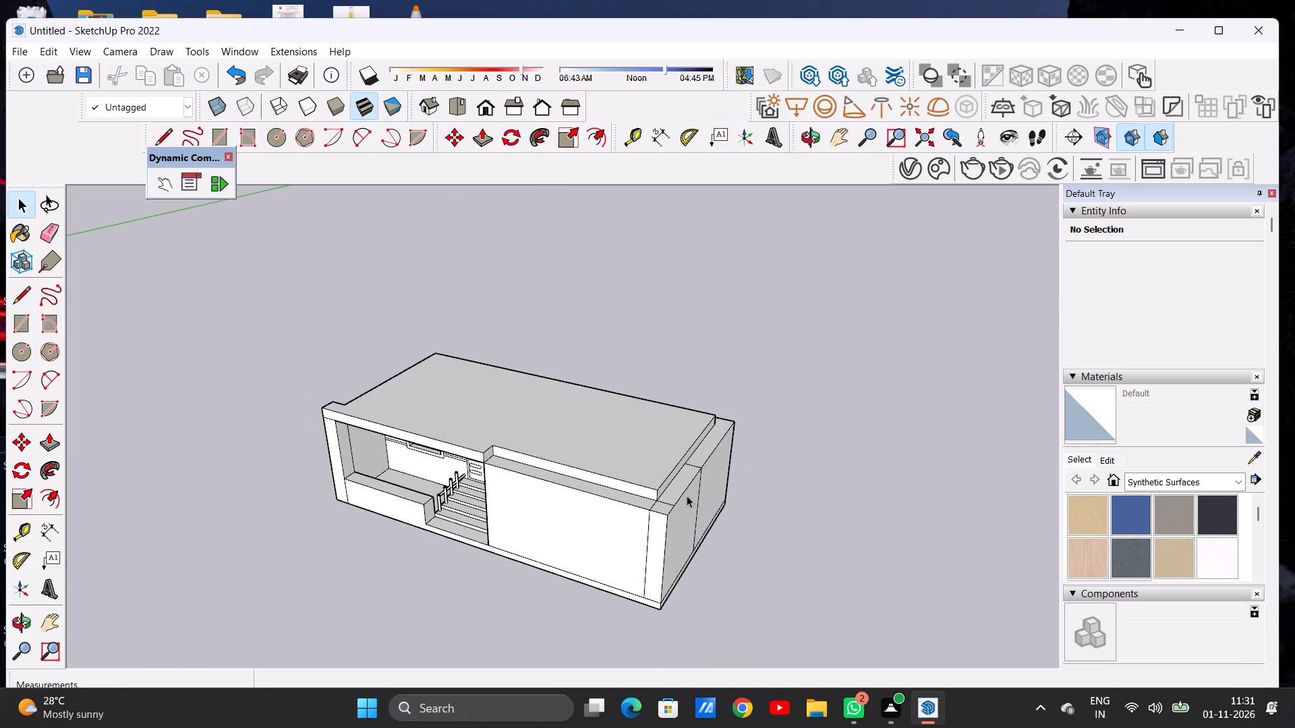
middle_drag(607, 535, 736, 499)
scroll(724, 458, up, 7)
scroll(720, 483, down, 1)
scroll(720, 483, up, 3)
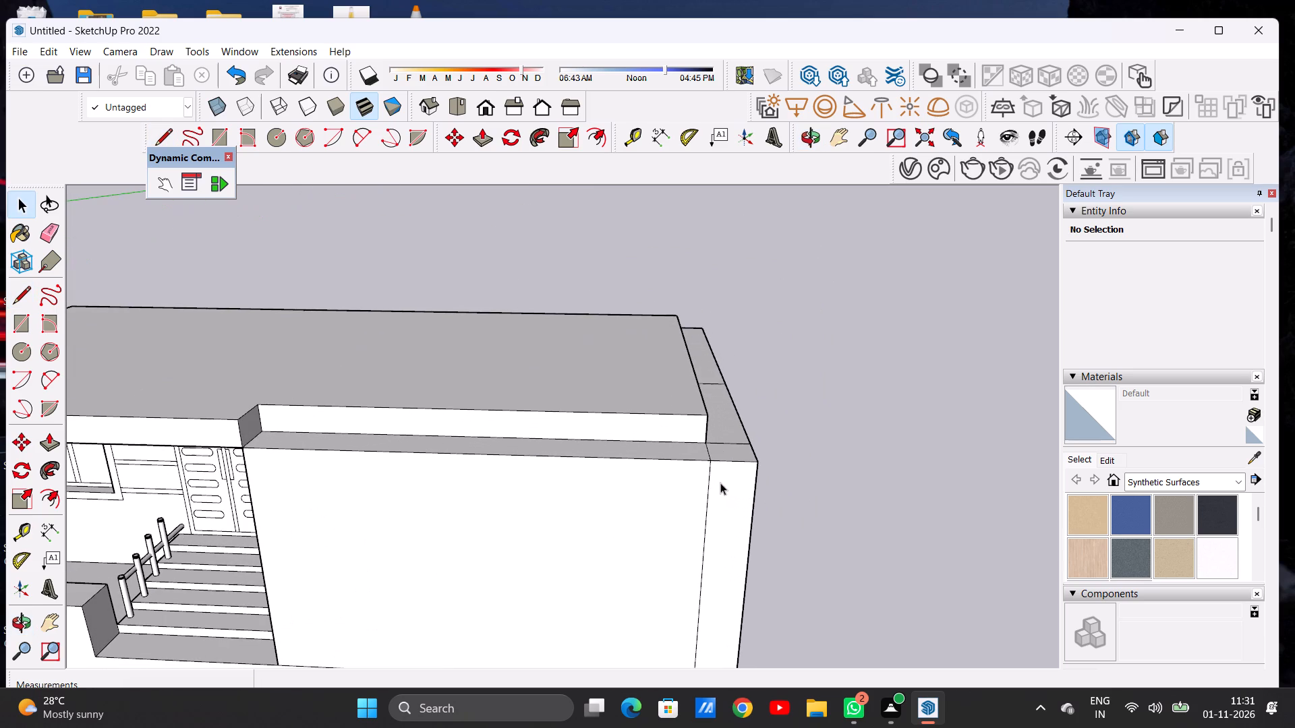
scroll(651, 491, down, 5)
middle_drag(662, 459, 660, 515)
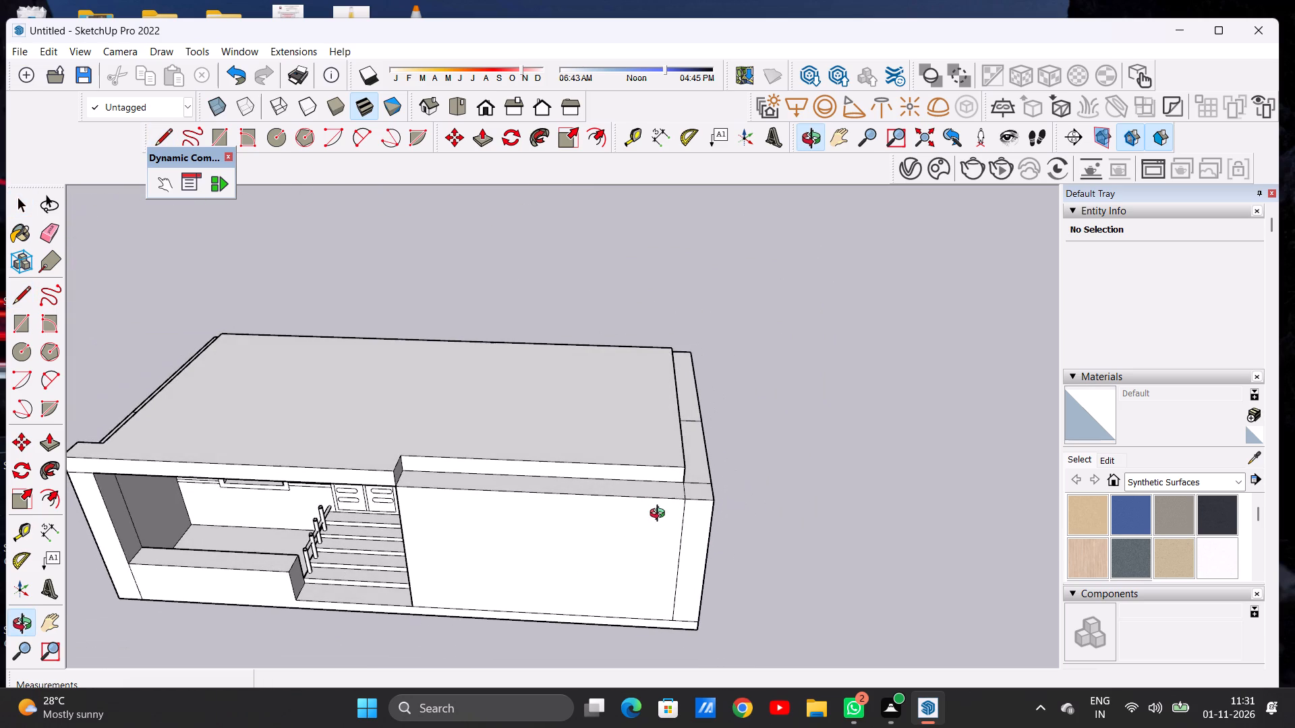
middle_drag(660, 515, 659, 502)
middle_click(659, 502)
scroll(659, 502, down, 11)
middle_drag(641, 533, 641, 528)
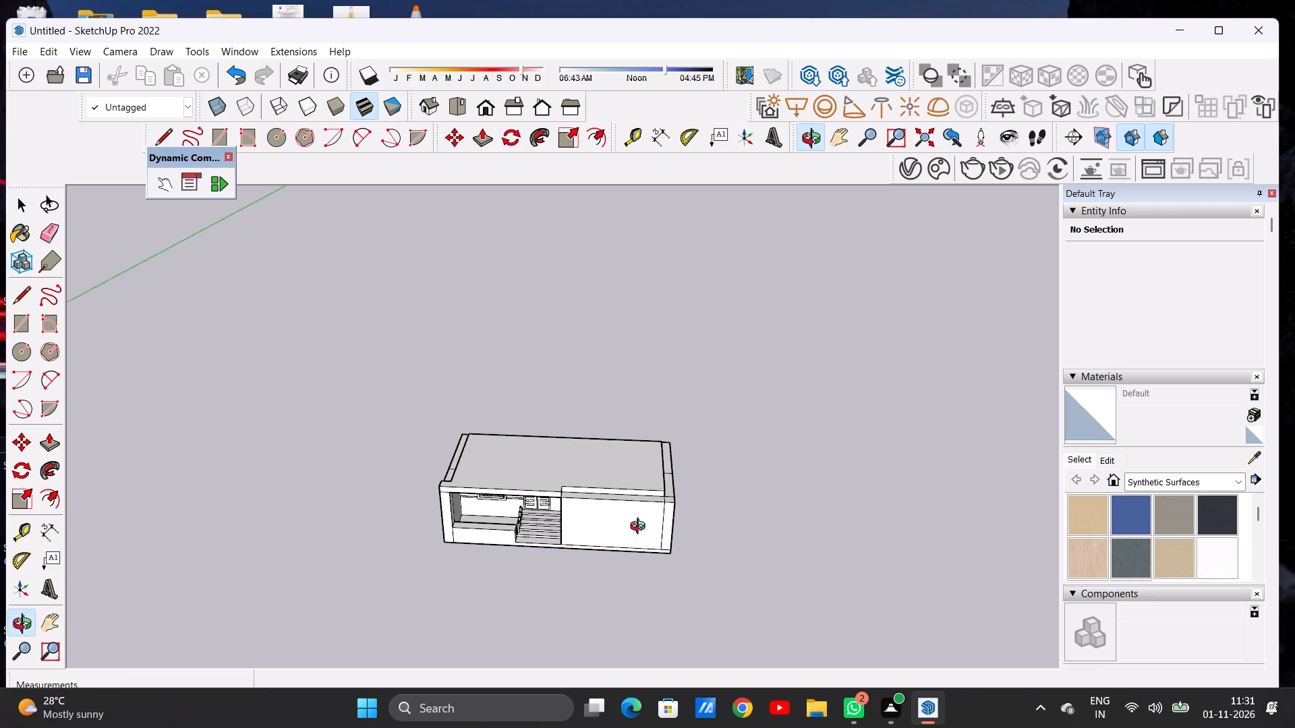
middle_drag(641, 528, 637, 487)
Erase the seam line crossing the side wall's top midway along the roof slab, at the end opposite the porch.
scroll(676, 472, up, 10)
scroll(667, 478, down, 1)
scroll(667, 478, up, 4)
middle_drag(652, 468, 657, 530)
scroll(654, 460, up, 5)
key(e)
drag(667, 472, 668, 481)
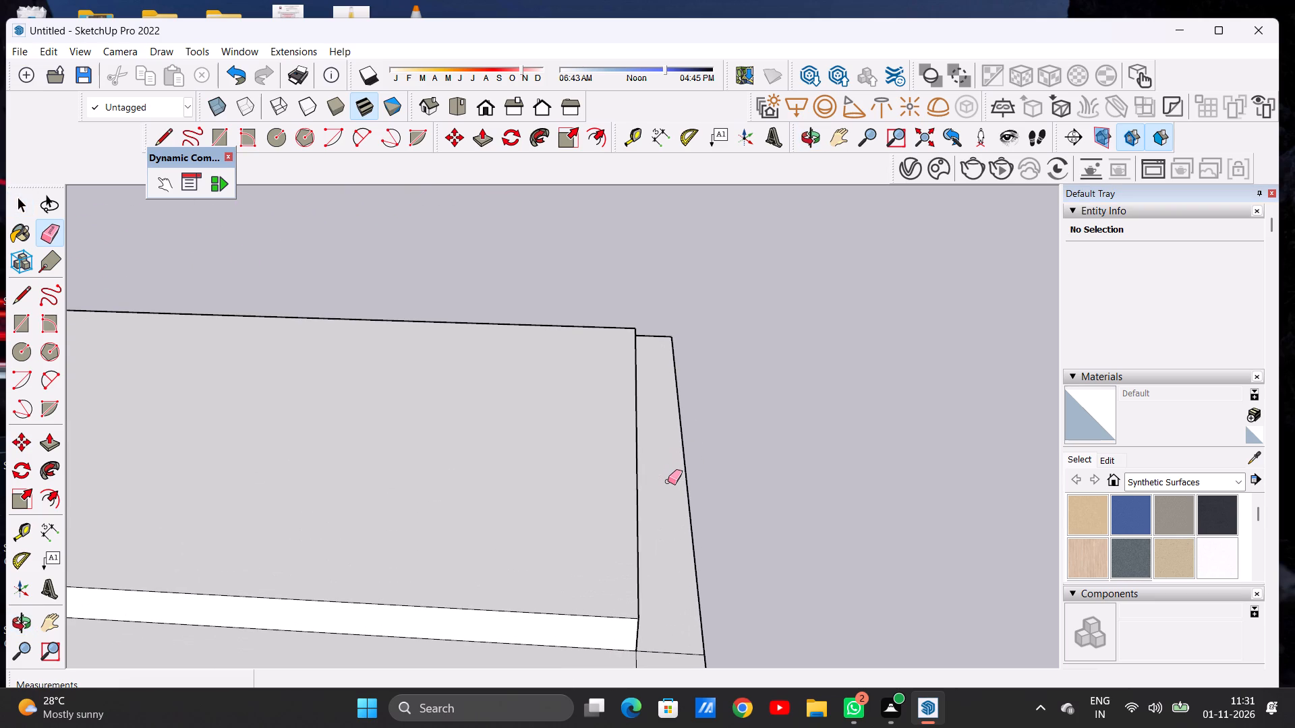
key(space)
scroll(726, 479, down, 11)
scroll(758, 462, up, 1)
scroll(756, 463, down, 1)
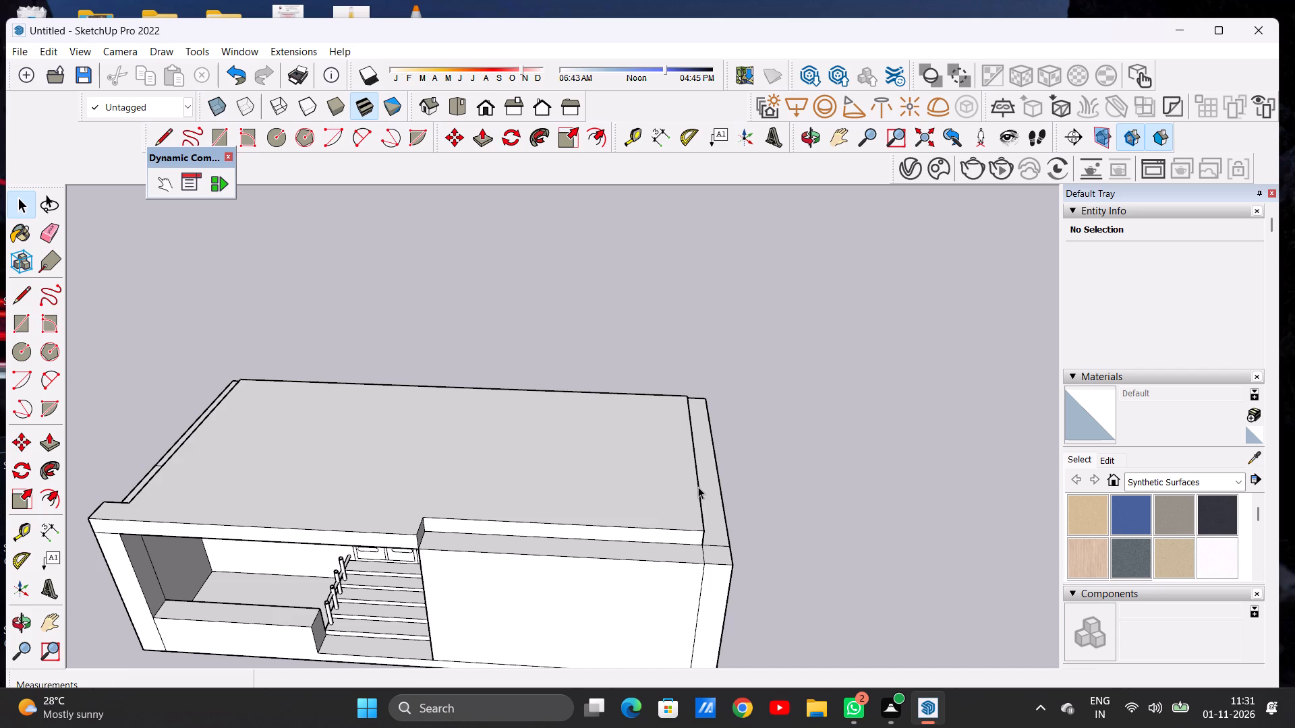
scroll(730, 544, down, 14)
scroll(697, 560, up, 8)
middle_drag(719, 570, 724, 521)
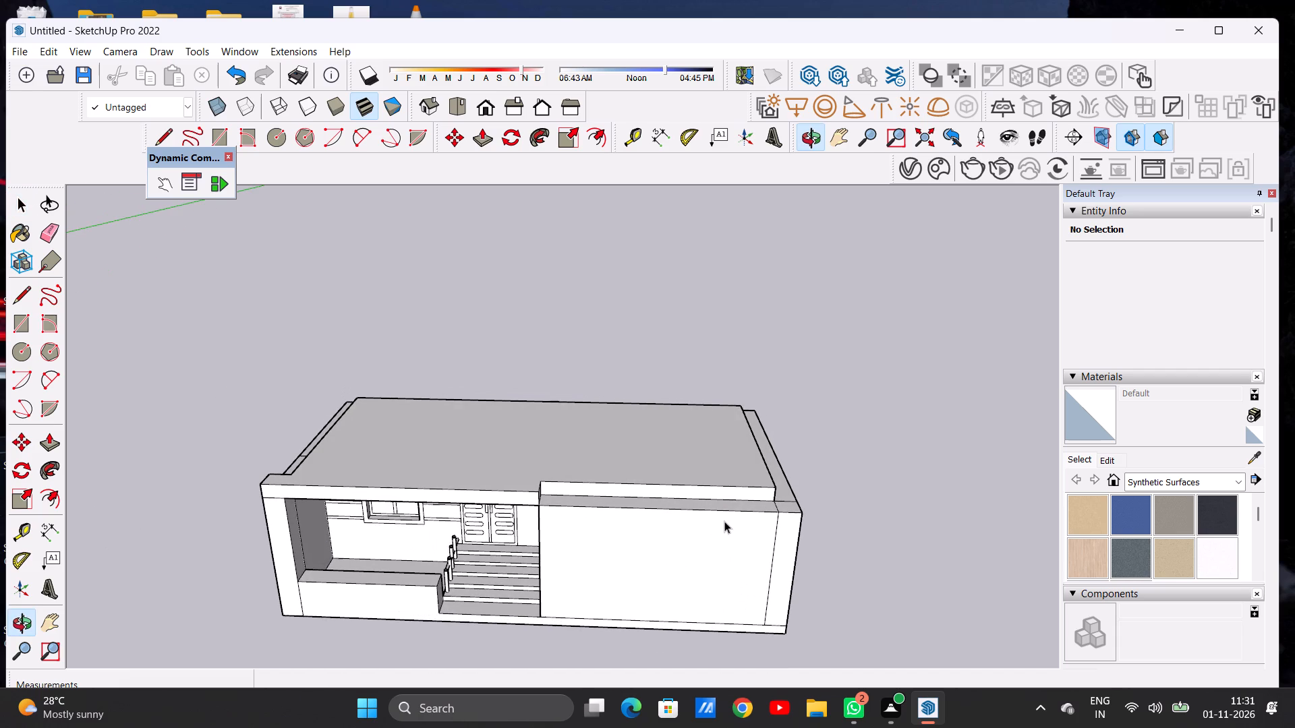
Push/Pull the U-shaped top face of the back and side walls up 10' above the roof slab.
key(p)
scroll(784, 477, up, 11)
scroll(786, 502, down, 1)
scroll(799, 501, up, 1)
click(817, 504)
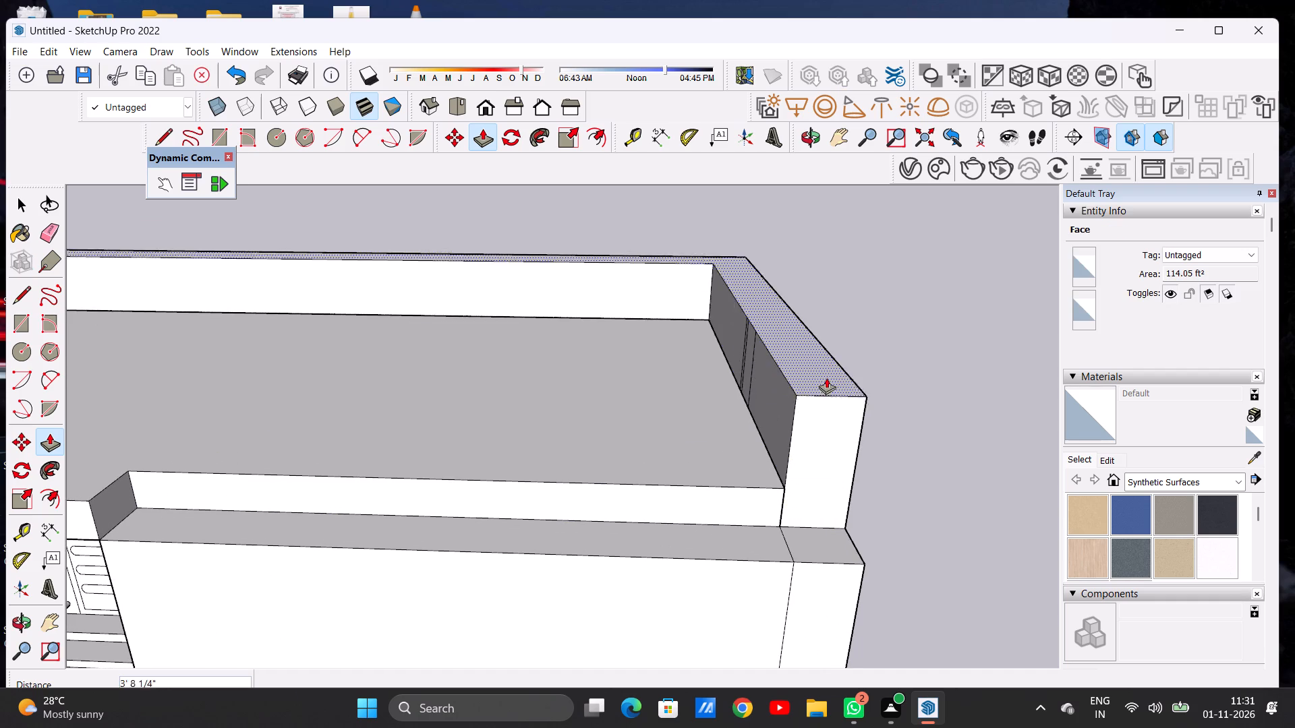
scroll(805, 404, down, 3)
scroll(805, 404, up, 1)
scroll(805, 404, down, 18)
middle_click(834, 344)
middle_drag(828, 332, 817, 313)
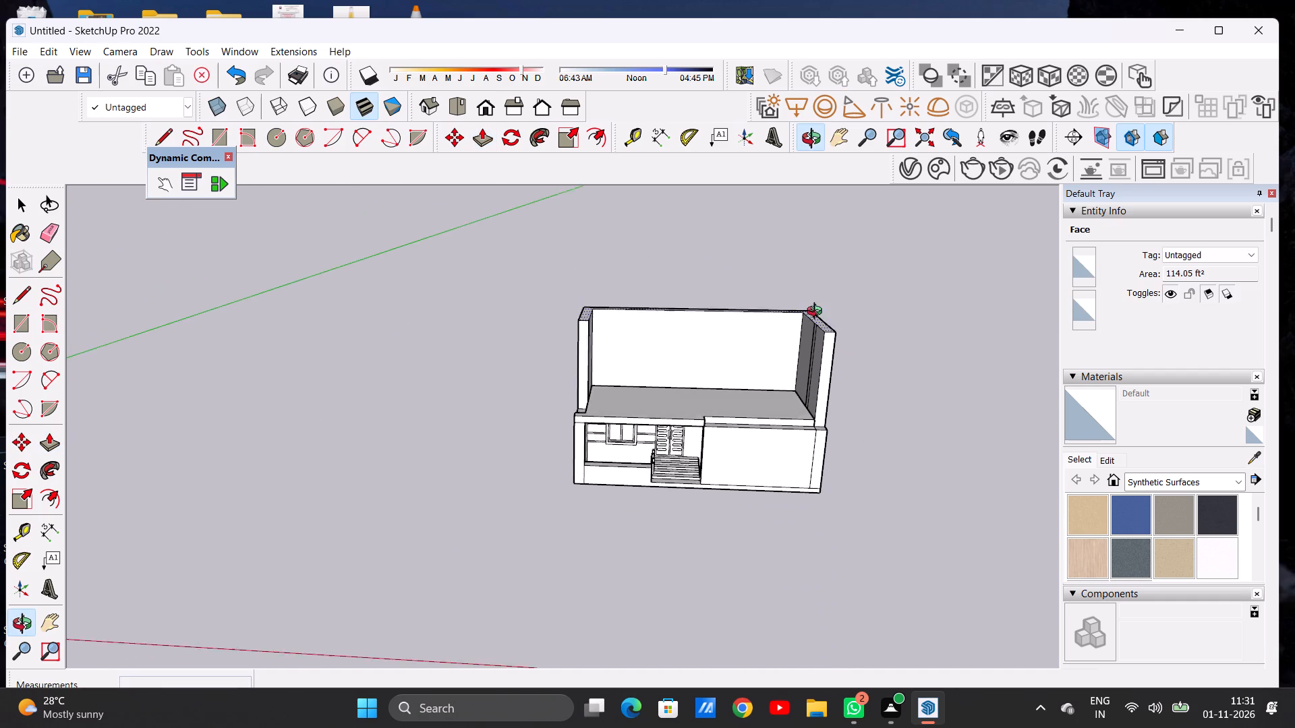
middle_drag(817, 313, 817, 311)
scroll(830, 326, up, 12)
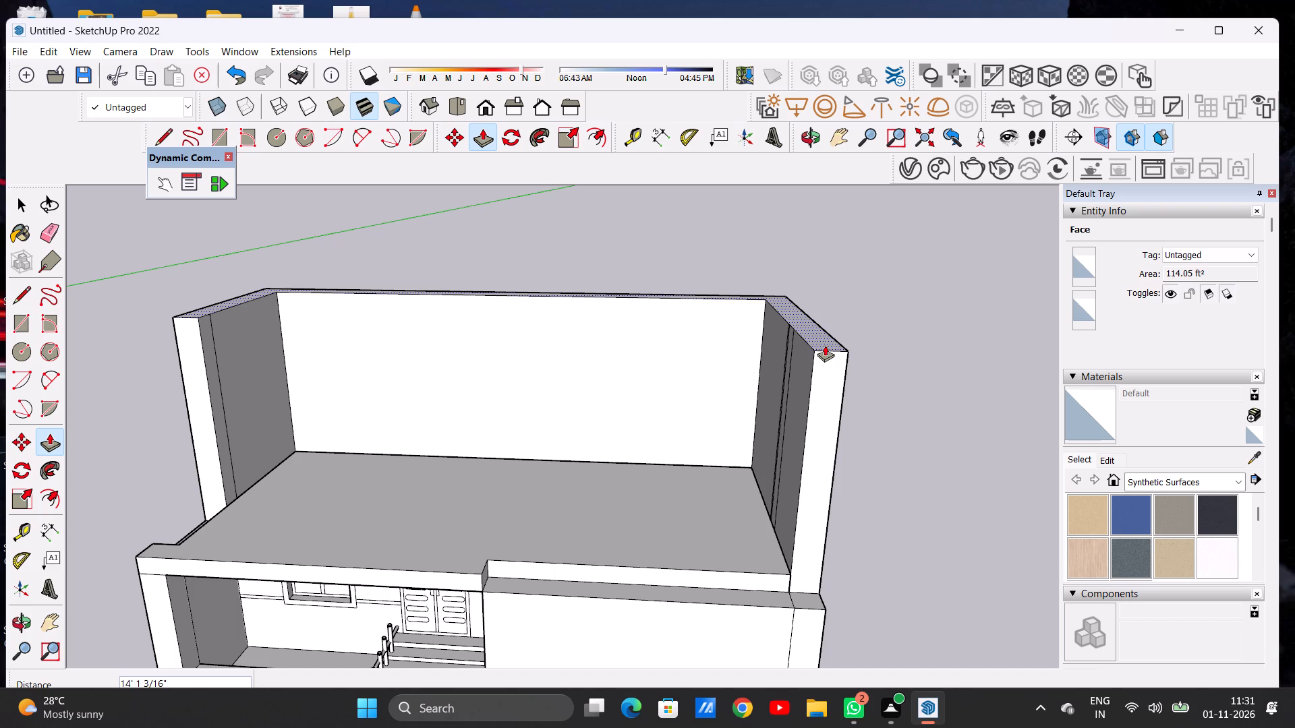
text(10')
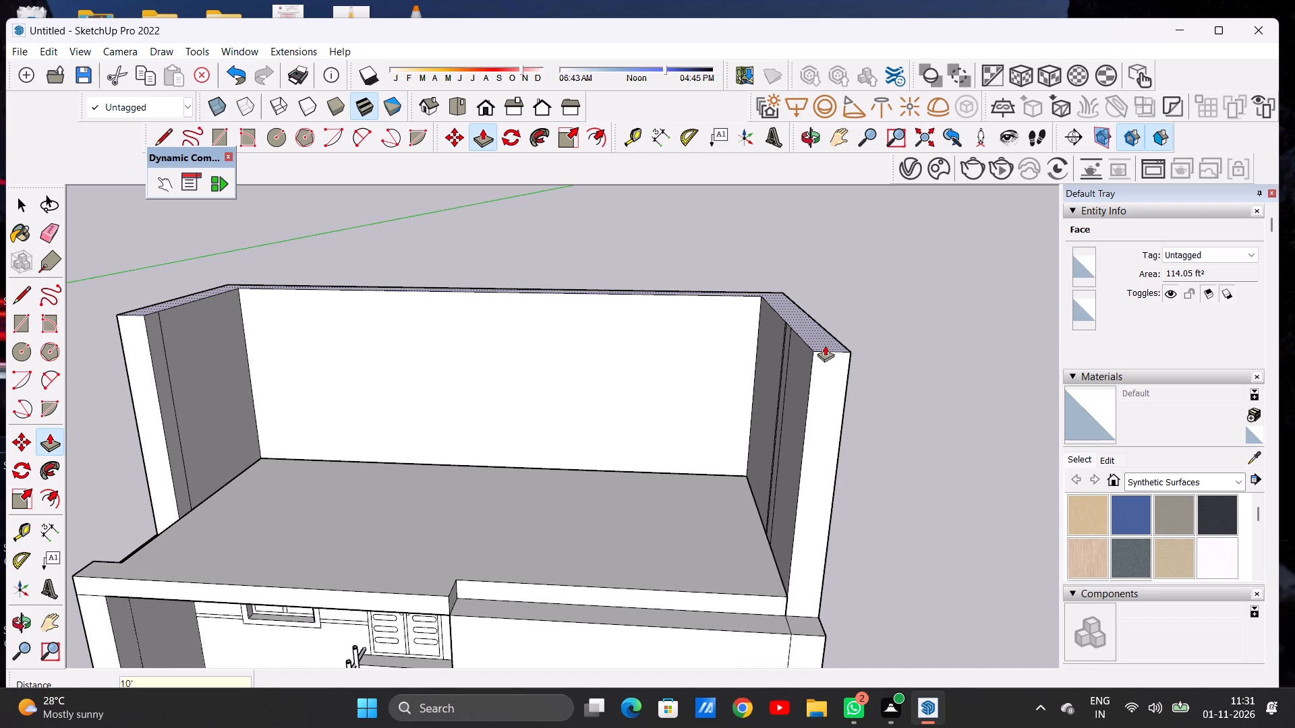
key(Return)
key(space)
Examine the raised upper walls and the roof slab from the front and from above.
scroll(590, 458, down, 11)
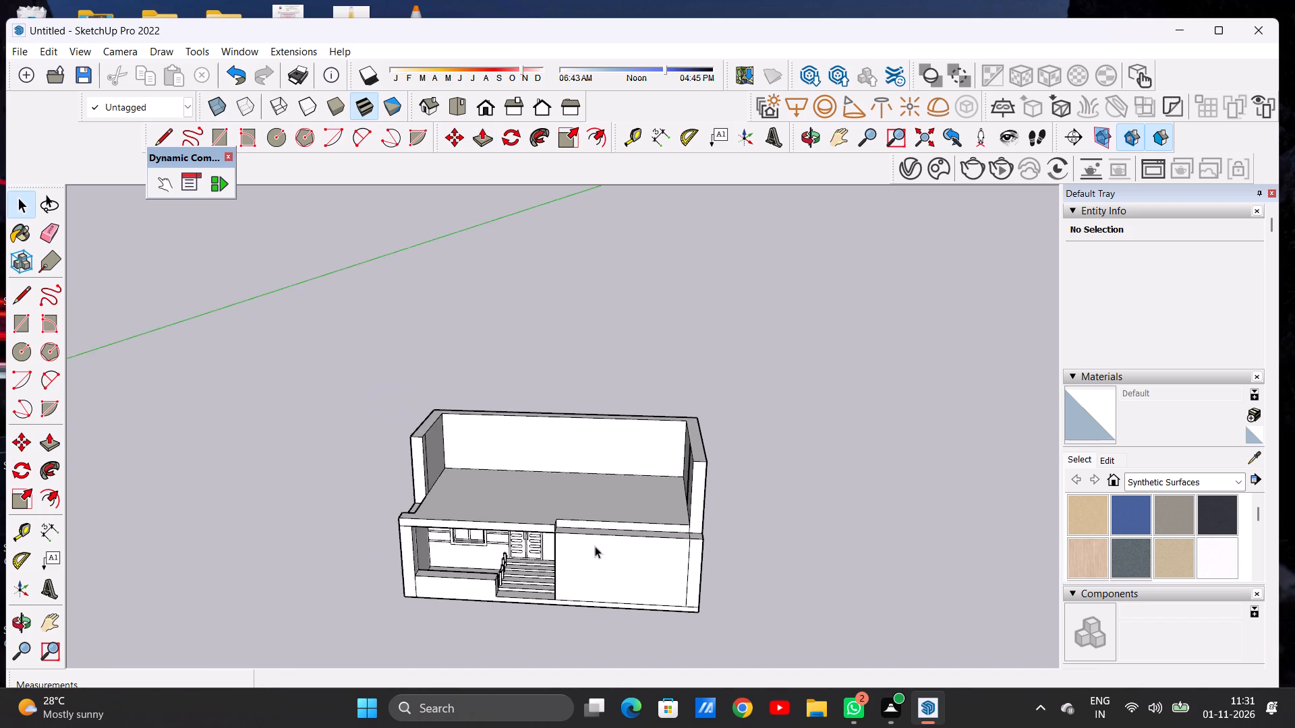
middle_drag(593, 545, 595, 494)
scroll(532, 498, up, 3)
scroll(532, 498, down, 1)
scroll(532, 498, up, 10)
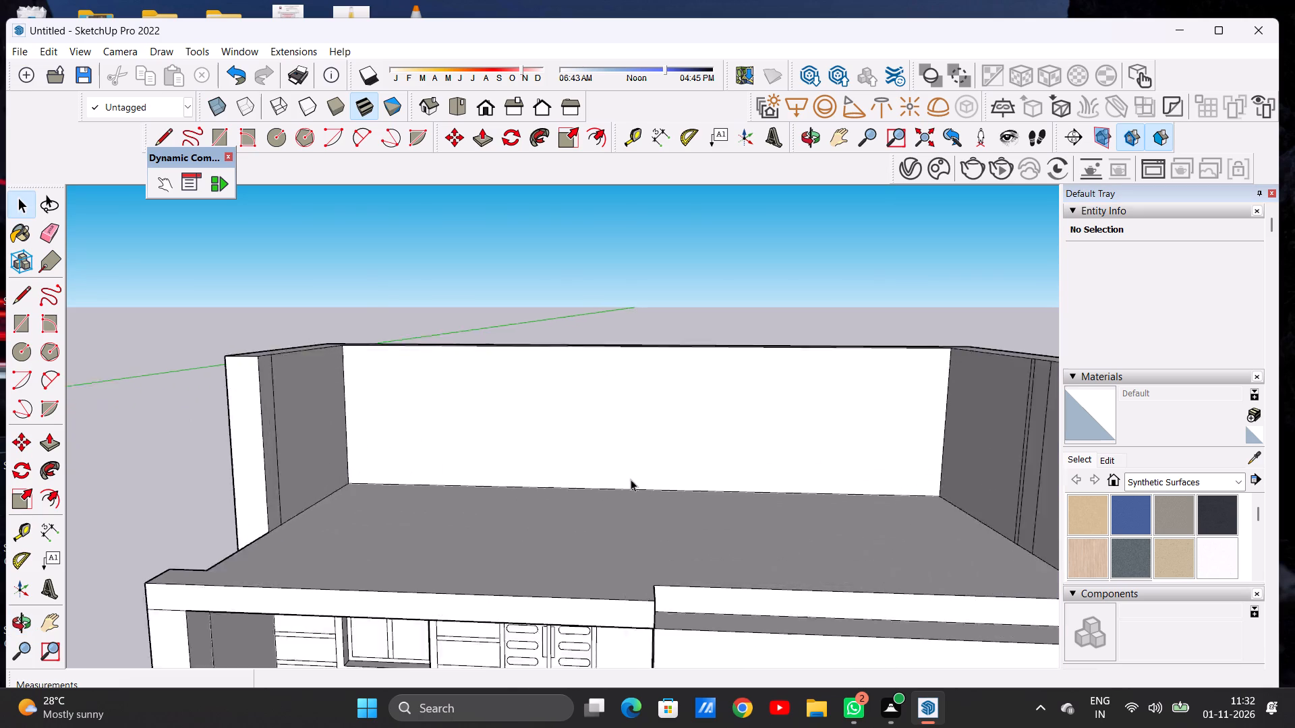
scroll(631, 479, up, 1)
scroll(616, 473, down, 15)
middle_drag(643, 458, 645, 535)
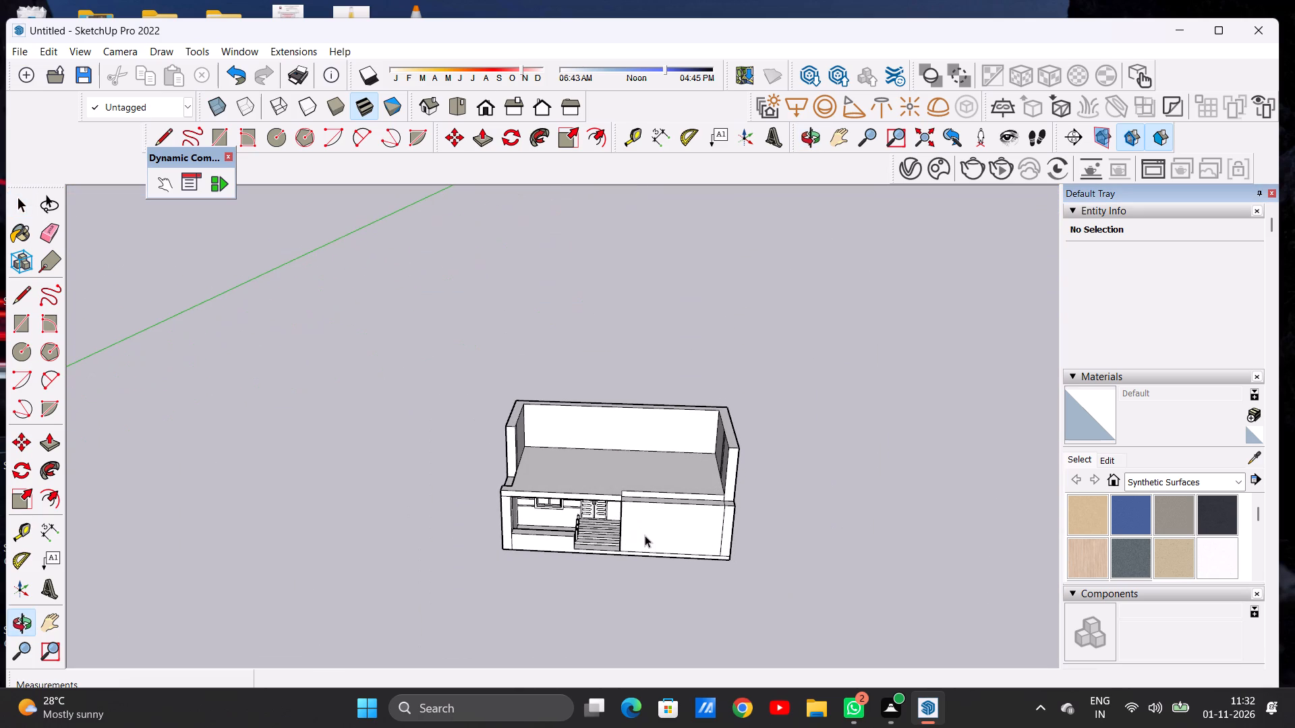
scroll(615, 502, up, 13)
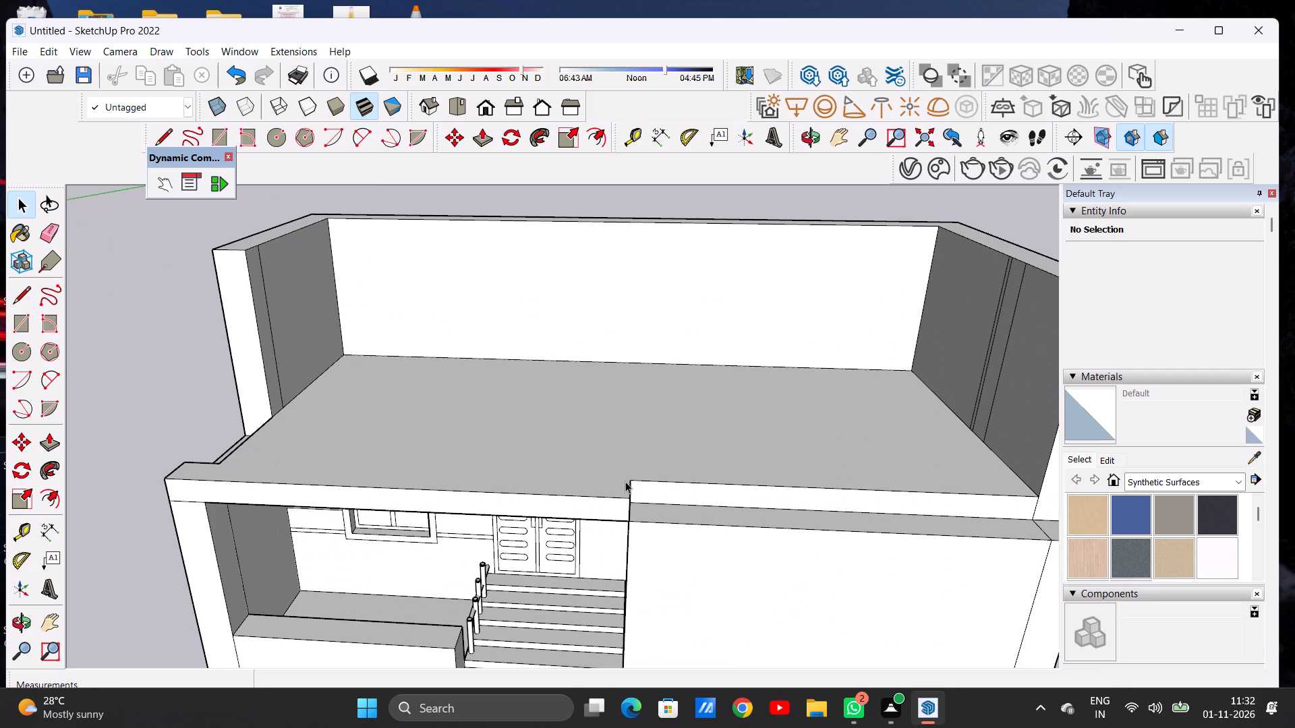
scroll(631, 379, down, 9)
middle_drag(735, 401, 743, 500)
scroll(741, 425, up, 7)
scroll(748, 421, down, 1)
scroll(748, 421, up, 2)
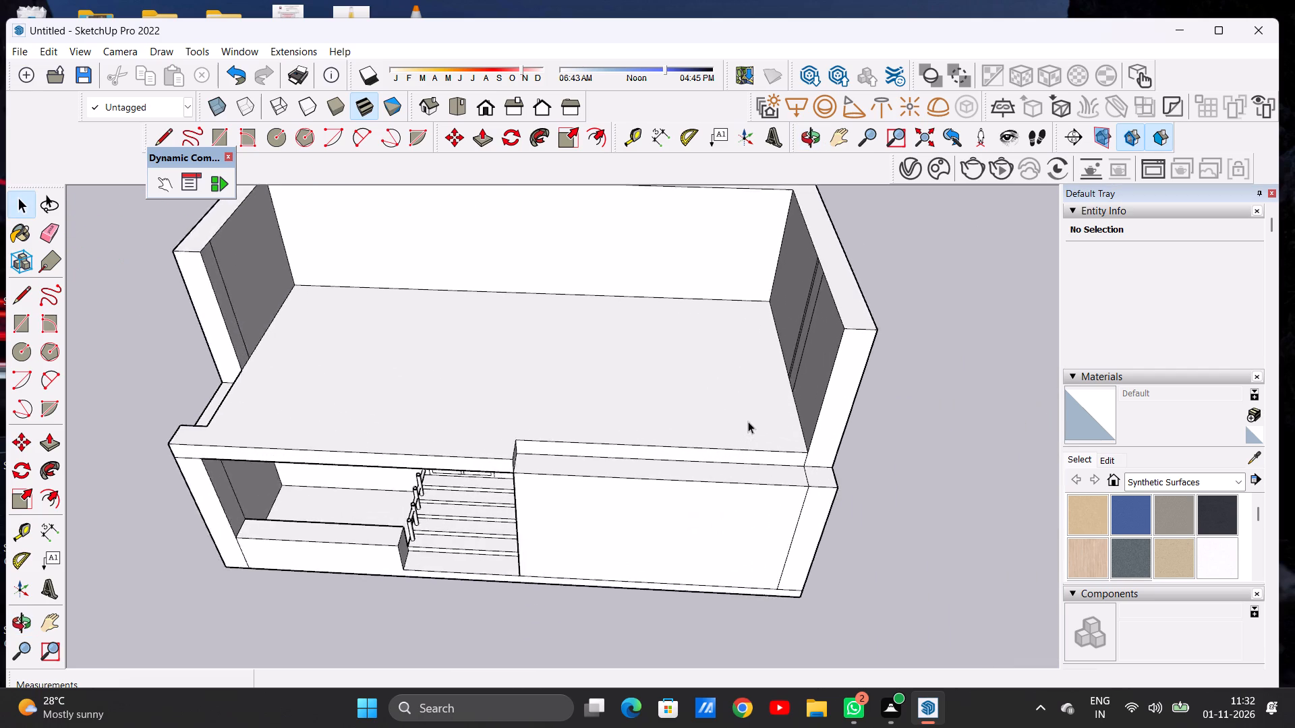
scroll(748, 421, up, 8)
scroll(817, 353, down, 19)
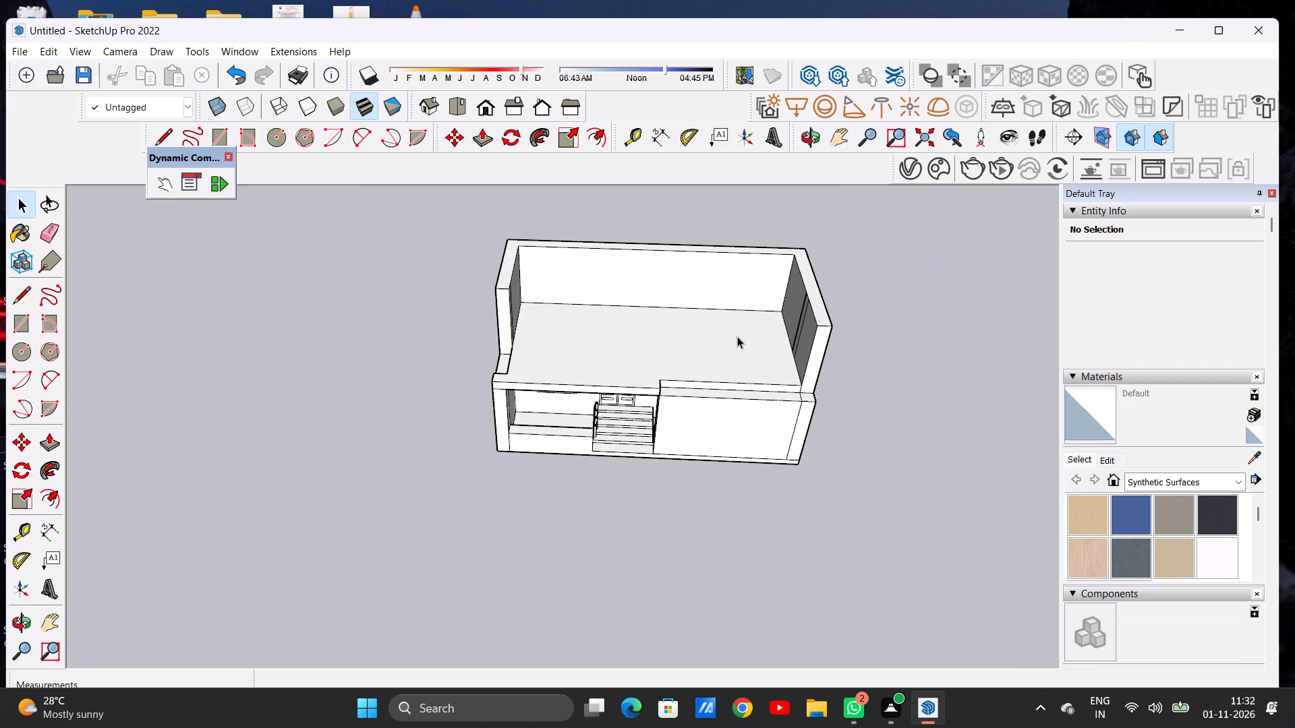
scroll(737, 336, down, 1)
scroll(807, 348, up, 2)
scroll(813, 344, down, 1)
scroll(813, 344, up, 9)
scroll(753, 338, down, 1)
scroll(753, 338, up, 1)
scroll(753, 338, down, 1)
scroll(753, 338, up, 1)
scroll(993, 419, down, 12)
scroll(869, 356, up, 3)
scroll(869, 355, down, 1)
scroll(869, 355, up, 2)
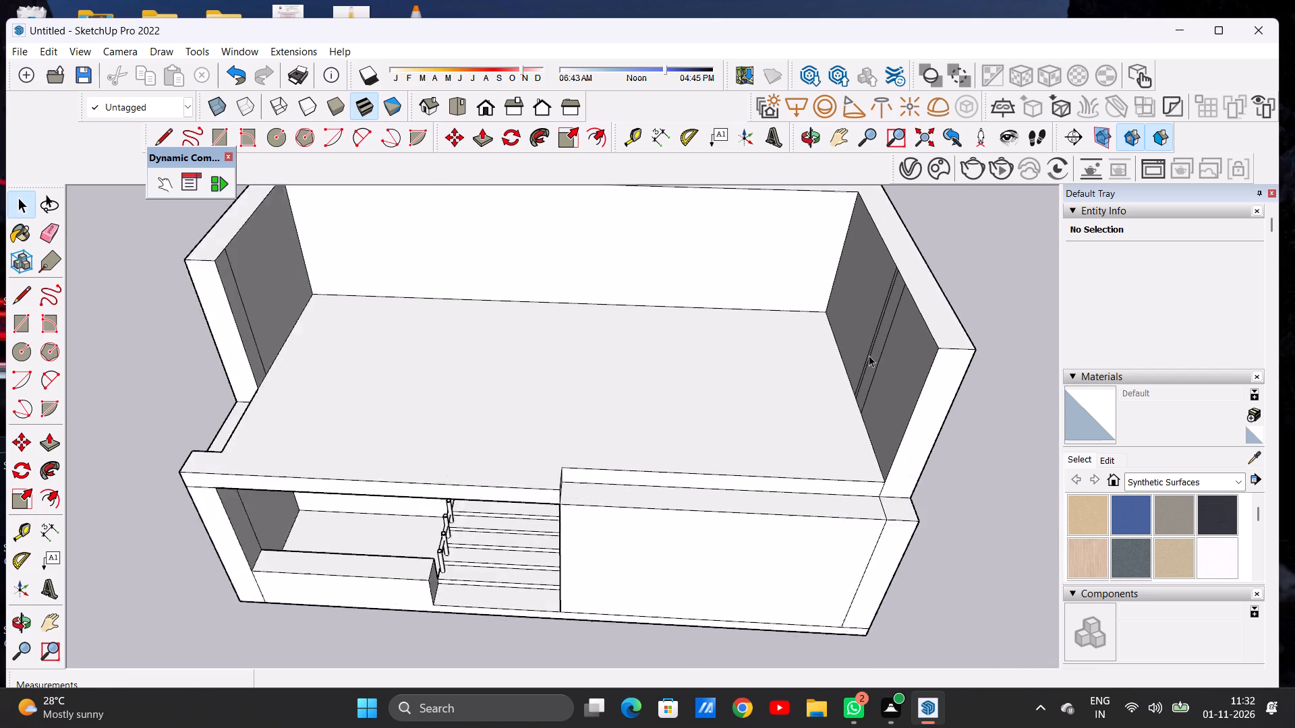
Draw a line about 36' 7 1/2" long across the slab, from the porch-side upper wall's front end to the opposite wall's front vertical seam.
scroll(869, 355, up, 9)
key(l)
scroll(875, 408, up, 4)
scroll(875, 408, down, 1)
scroll(875, 408, up, 1)
scroll(884, 413, down, 2)
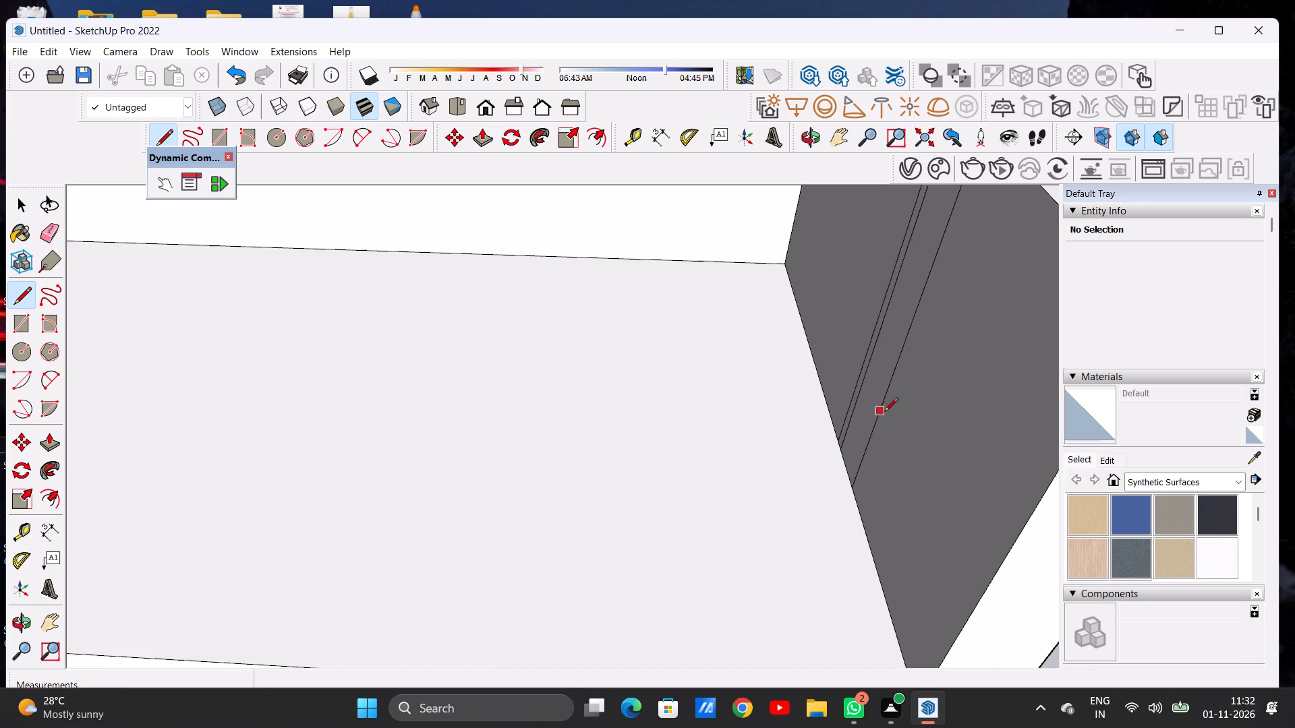
scroll(884, 413, down, 11)
scroll(248, 449, up, 2)
scroll(252, 446, down, 1)
scroll(253, 446, up, 5)
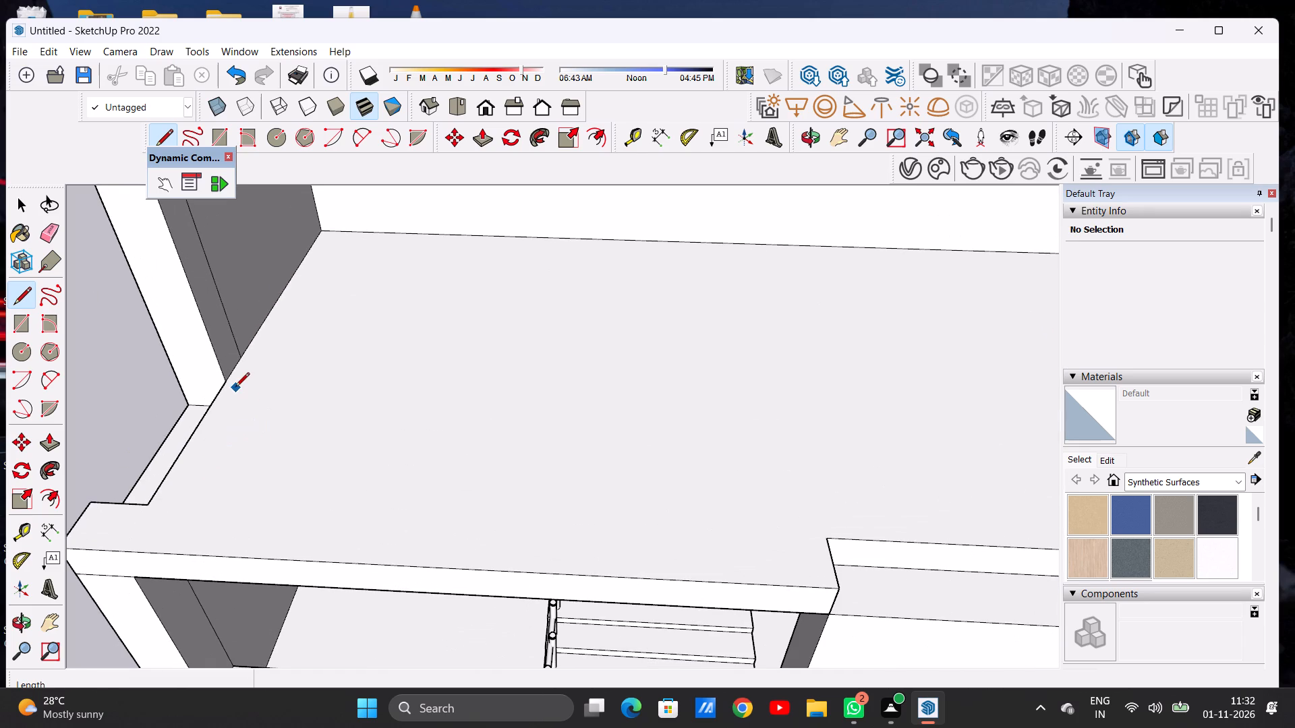
click(231, 385)
scroll(459, 406, down, 8)
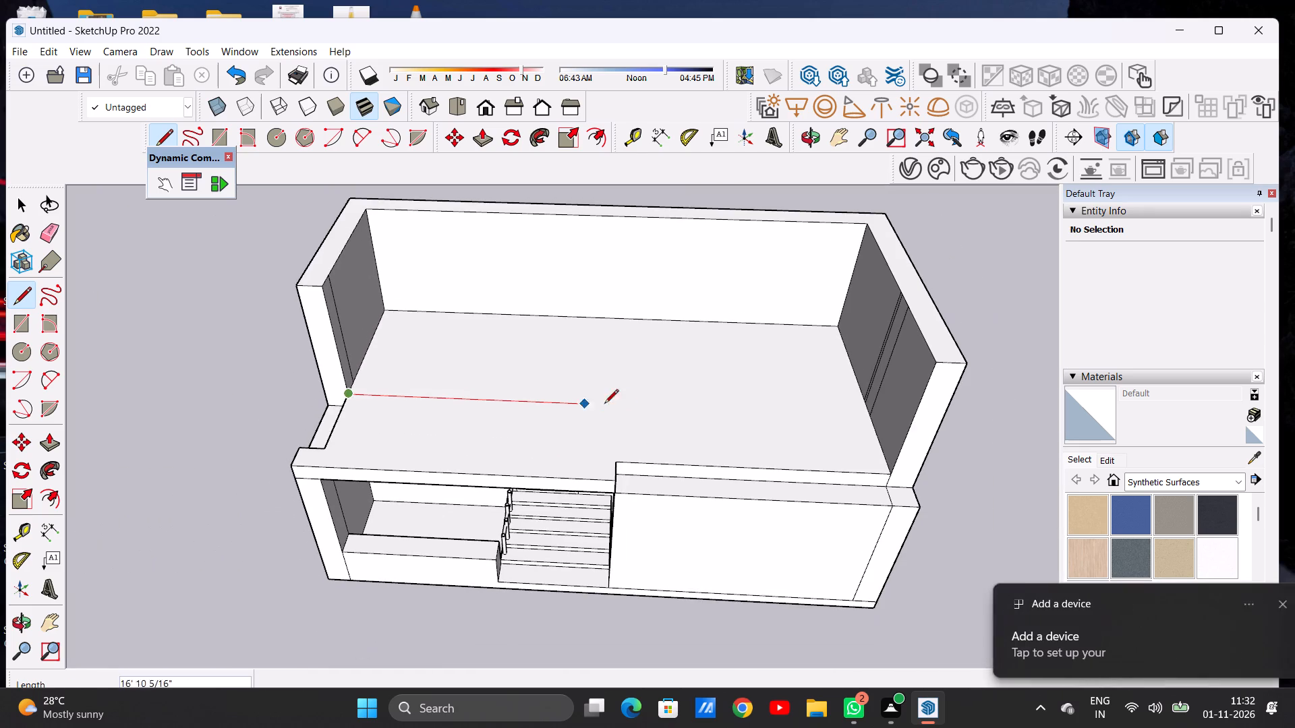
scroll(791, 405, down, 1)
scroll(791, 405, up, 5)
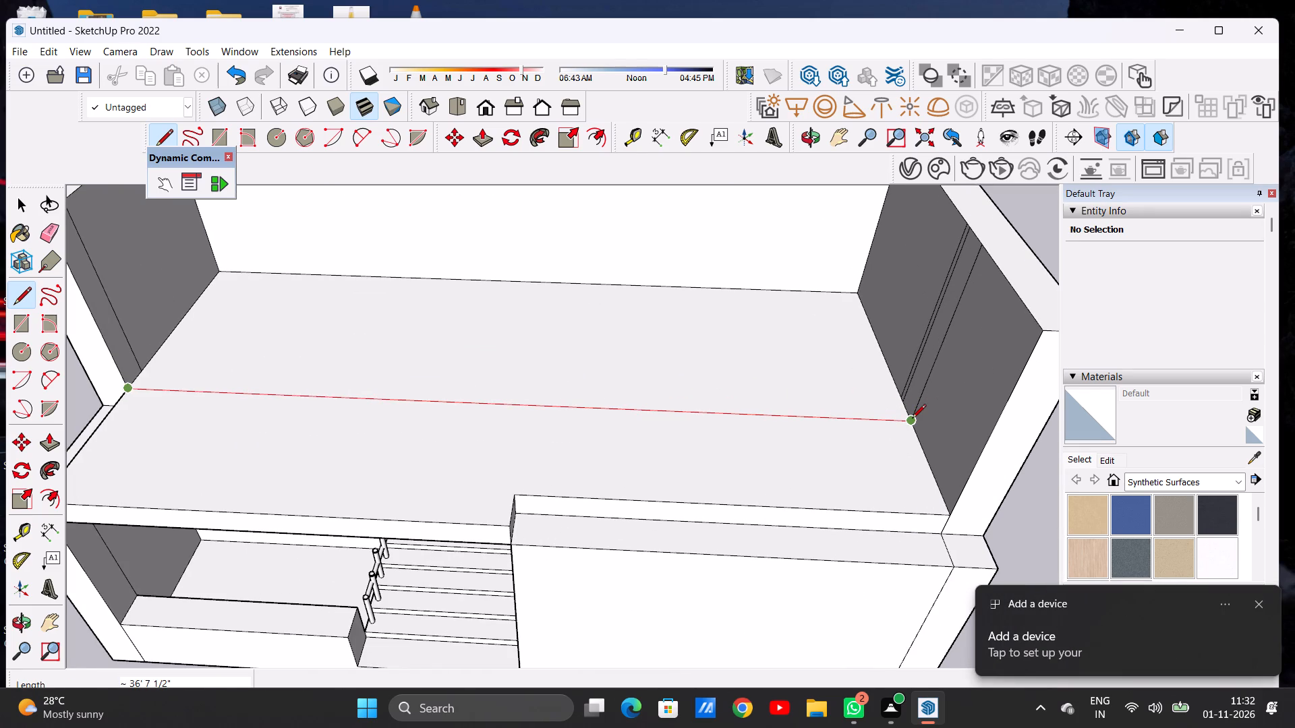
click(911, 419)
Draw a parallel line about 36' 7 1/2" long across the slab, just behind the first, between the vertical seams of both side walls.
scroll(897, 400, up, 11)
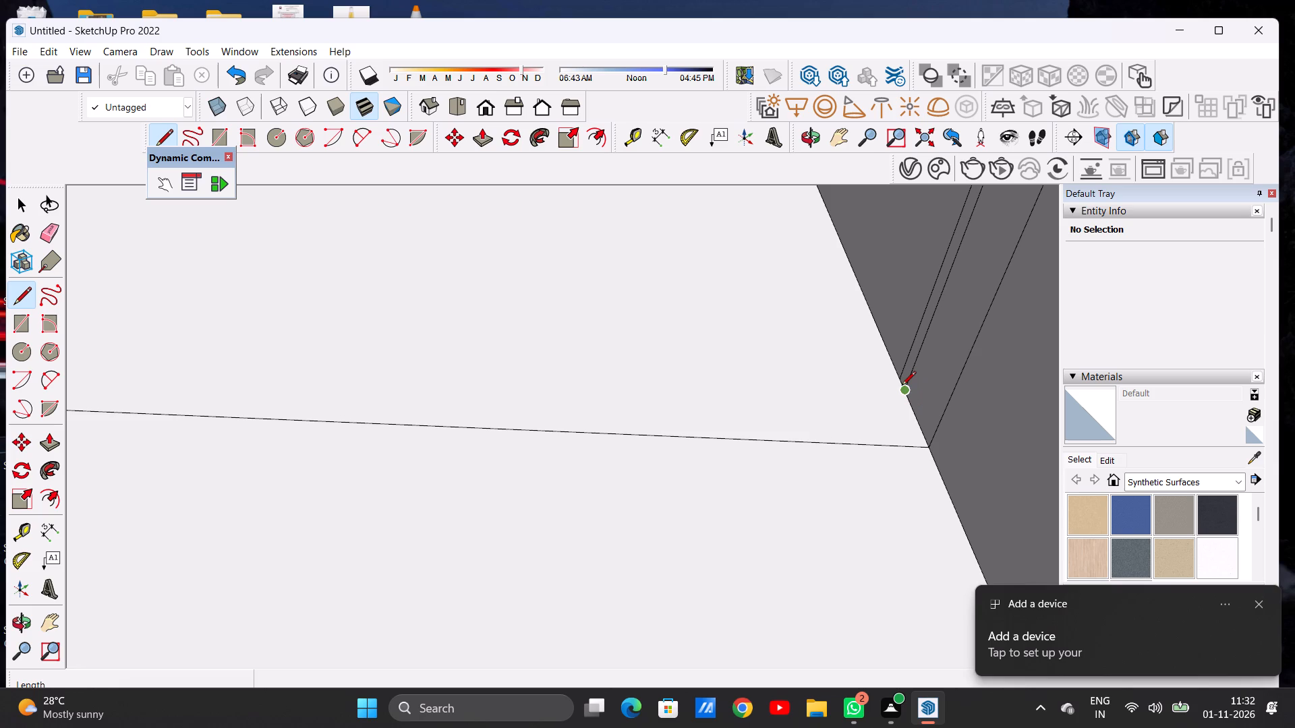
click(903, 390)
scroll(802, 410, down, 11)
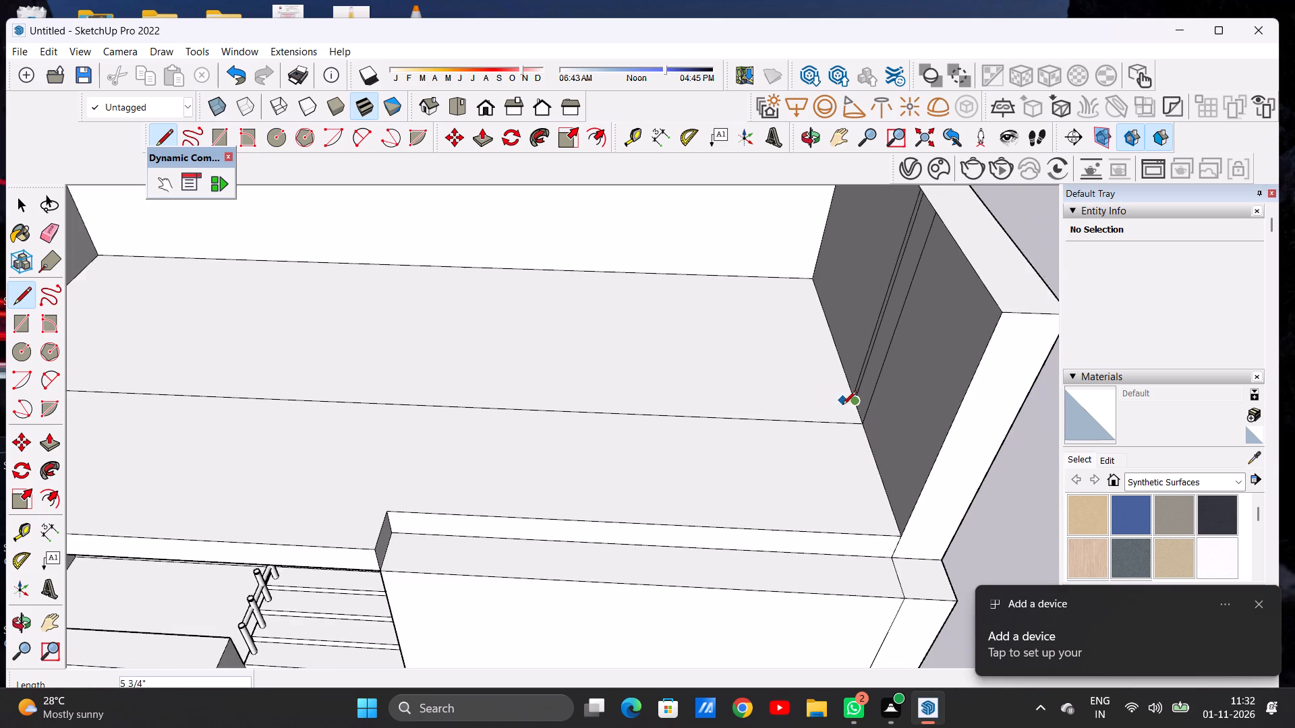
scroll(842, 406, down, 5)
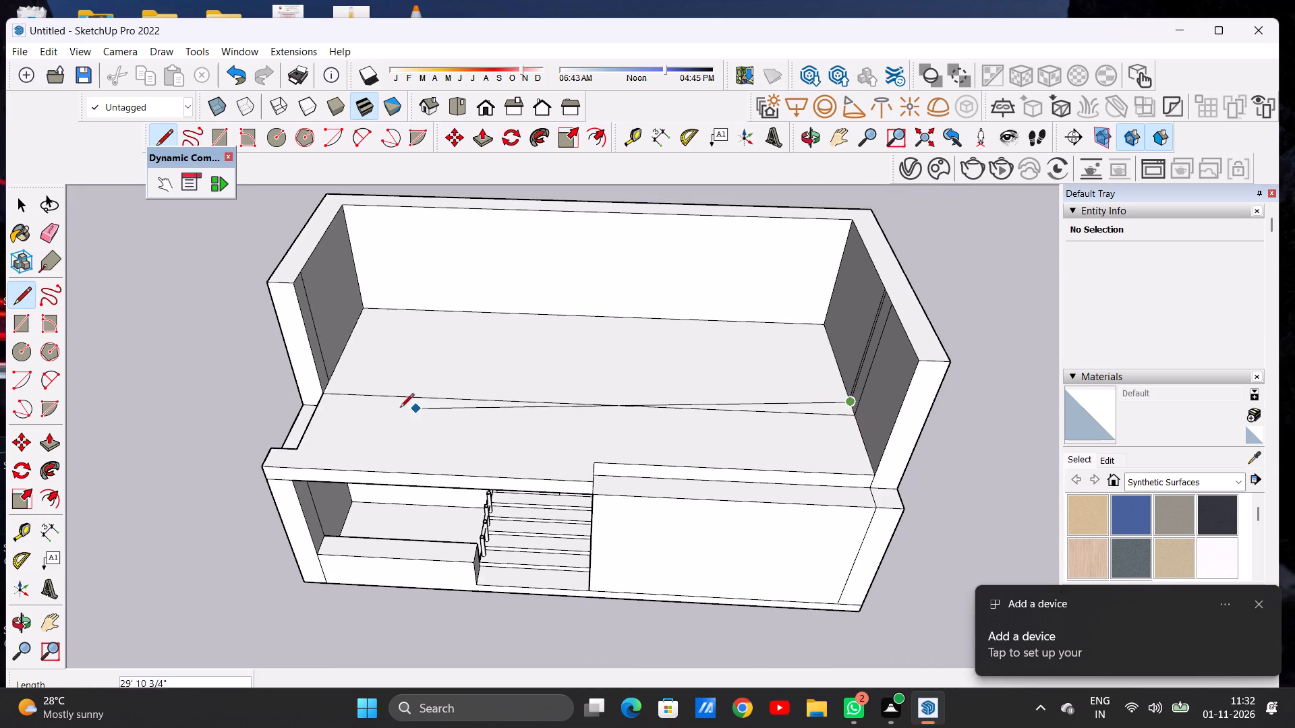
scroll(380, 395, up, 6)
scroll(324, 380, up, 5)
click(289, 365)
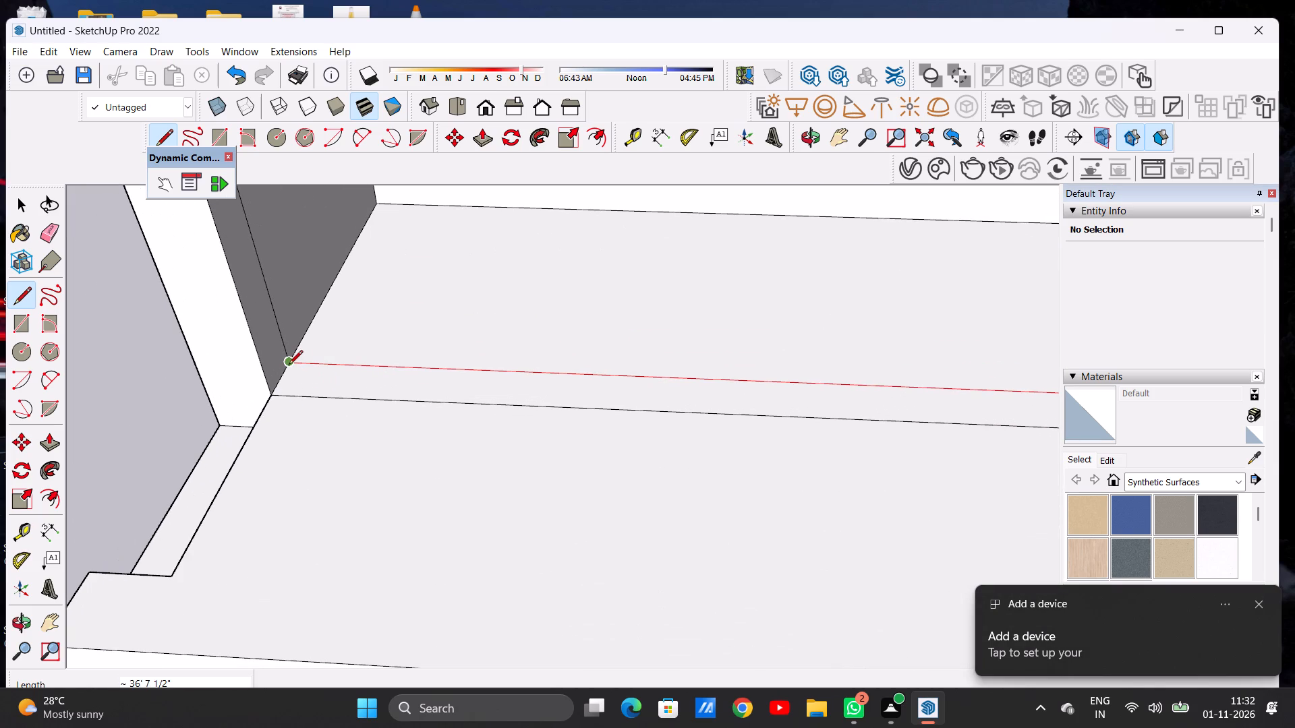
key(space)
Erase the rearmost of the closely spaced vertical lines on the inner face of the side wall opposite the porch.
scroll(397, 456, down, 6)
scroll(397, 456, up, 1)
scroll(476, 456, down, 18)
middle_drag(619, 461, 786, 428)
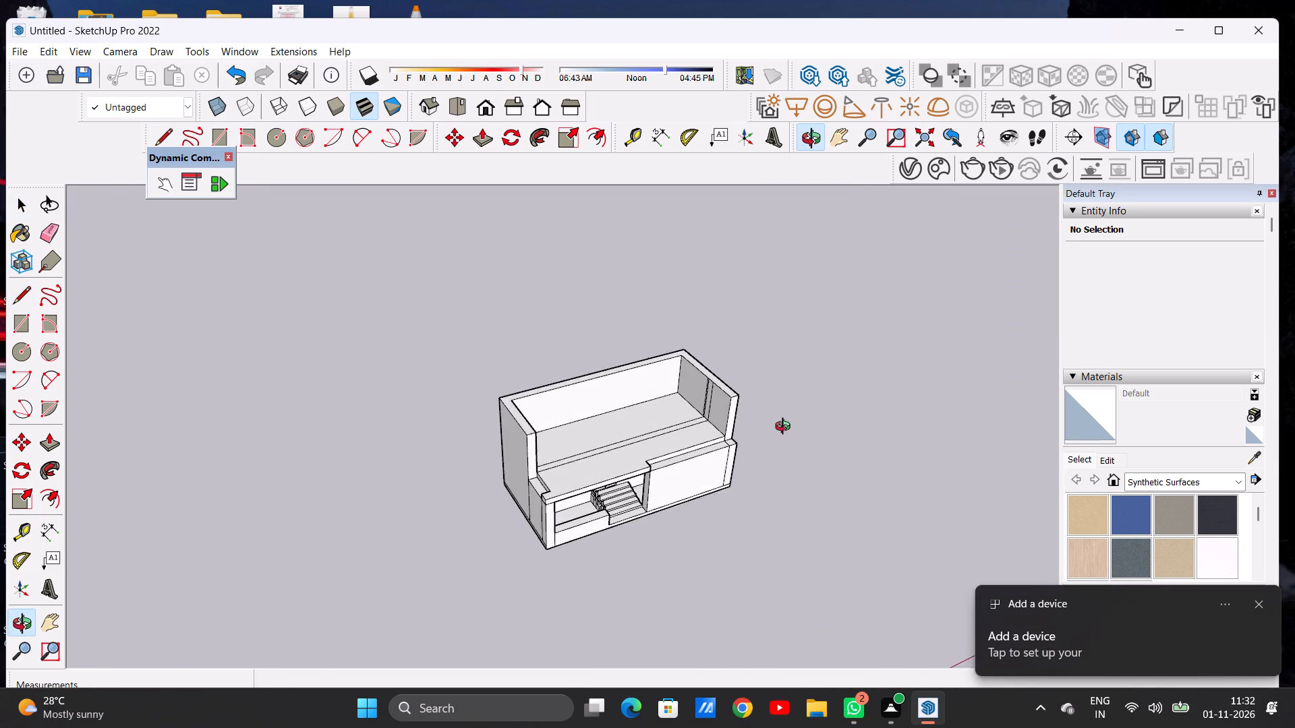
middle_drag(786, 428, 791, 425)
scroll(666, 429, up, 8)
scroll(720, 394, down, 1)
scroll(724, 396, up, 6)
scroll(729, 392, down, 1)
scroll(729, 392, up, 9)
scroll(742, 401, down, 1)
scroll(742, 401, up, 7)
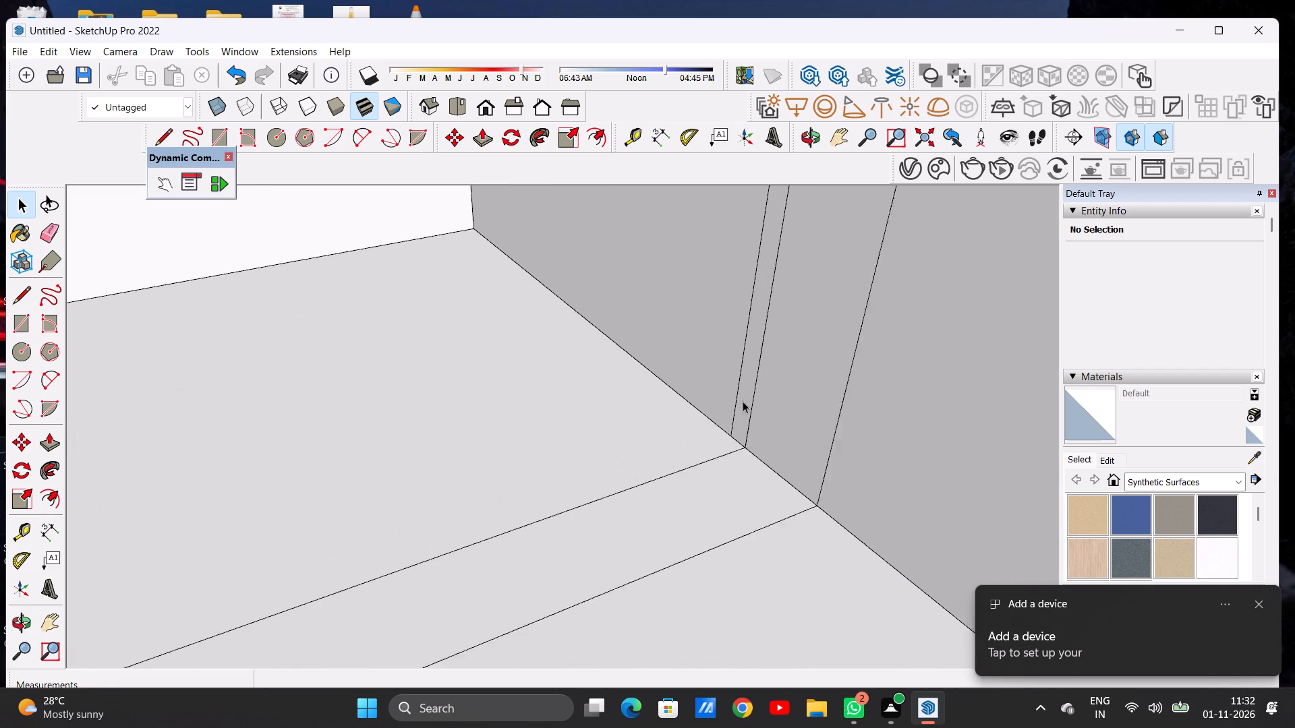
scroll(743, 401, up, 1)
key(e)
drag(737, 402, 708, 405)
key(space)
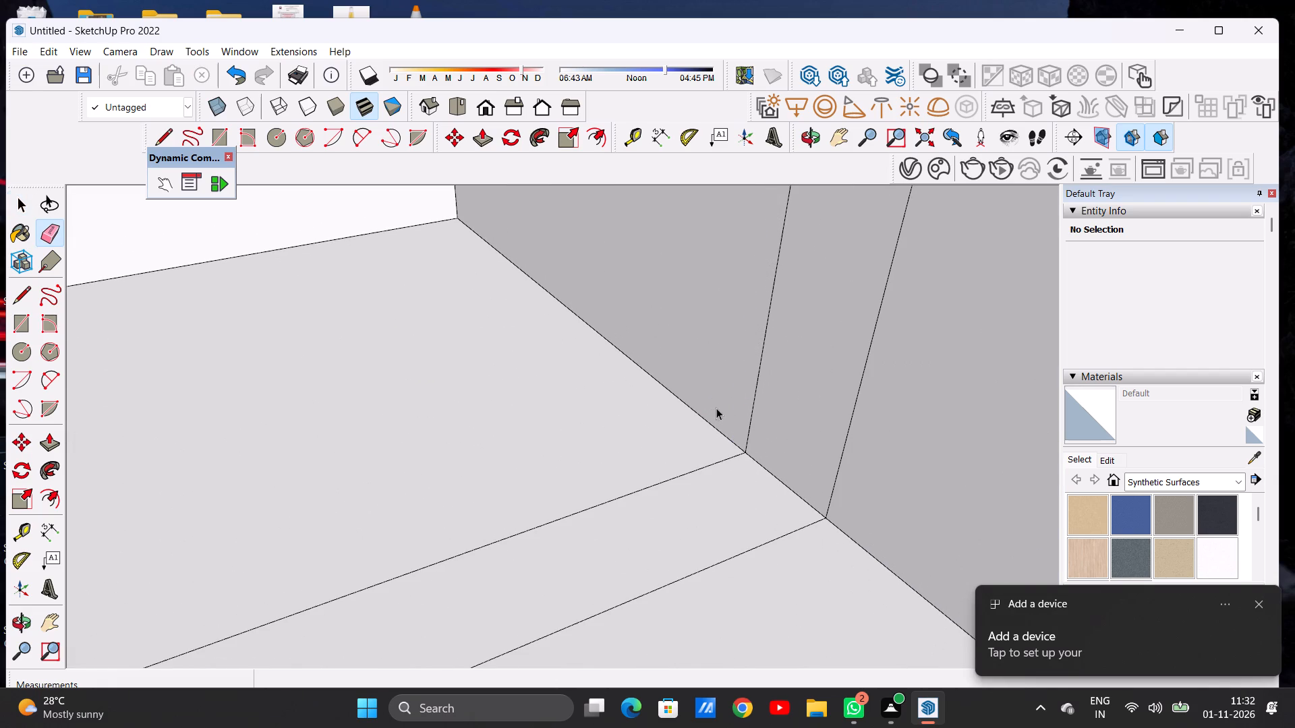
Push/Pull the narrow strip between the two slab lines up to the surrounding wall tops, forming the upper storey's front wall.
scroll(736, 541, down, 13)
scroll(724, 477, up, 1)
scroll(724, 477, down, 20)
scroll(724, 477, down, 3)
middle_drag(724, 534, 540, 476)
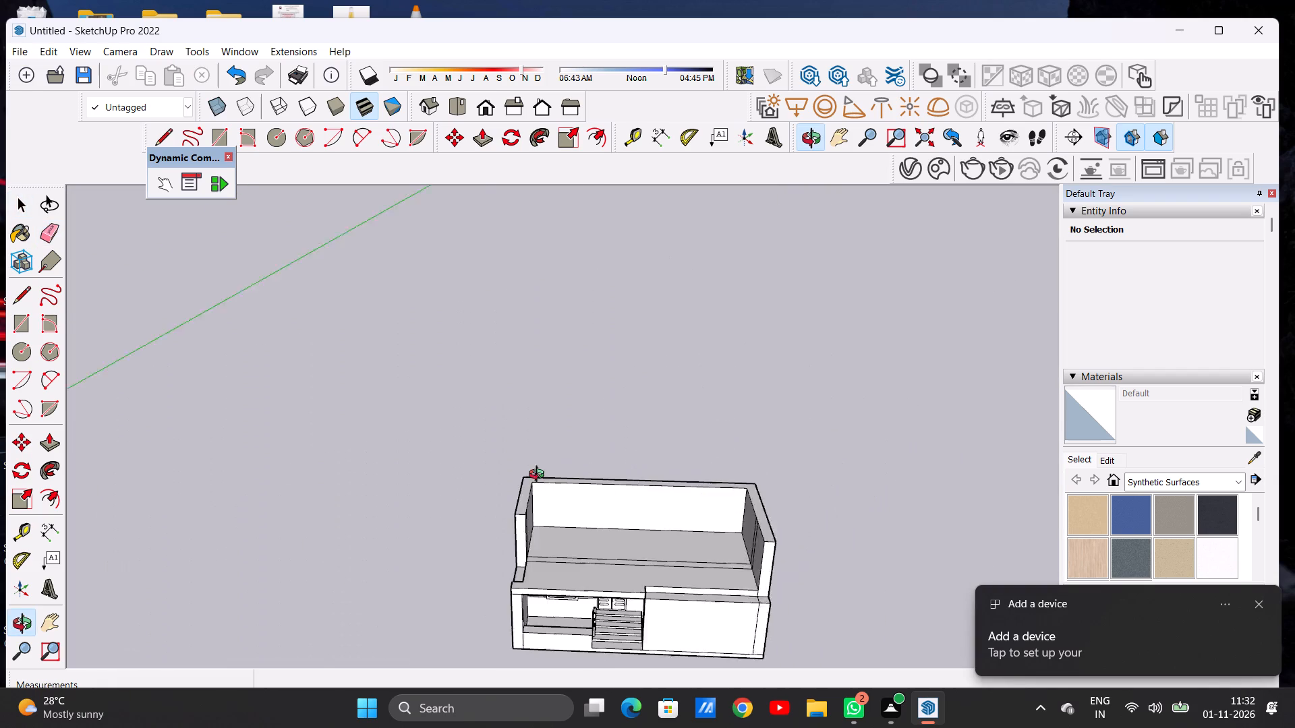
middle_drag(540, 476, 509, 464)
scroll(734, 581, up, 7)
scroll(747, 497, down, 4)
scroll(748, 497, up, 1)
scroll(749, 497, down, 9)
scroll(772, 502, up, 1)
scroll(770, 504, down, 1)
middle_drag(695, 551, 704, 501)
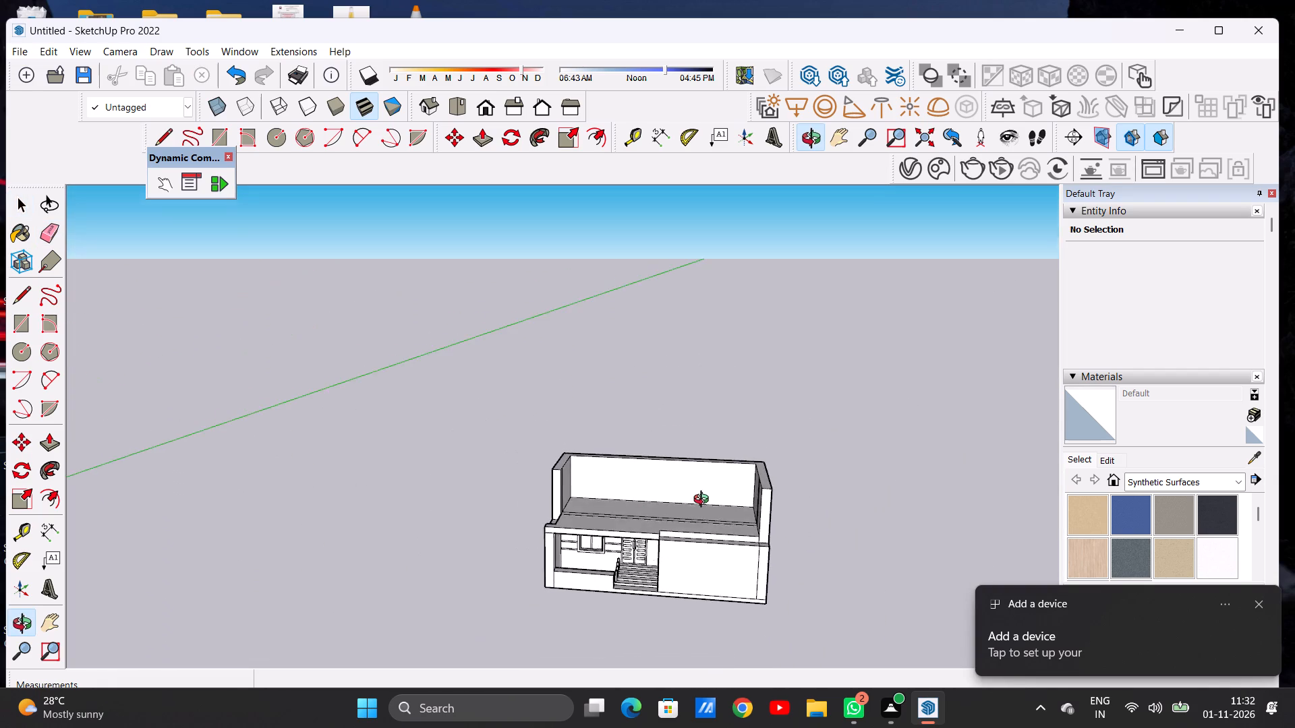
middle_drag(704, 501, 766, 562)
scroll(755, 526, up, 16)
scroll(732, 508, down, 1)
scroll(742, 456, up, 7)
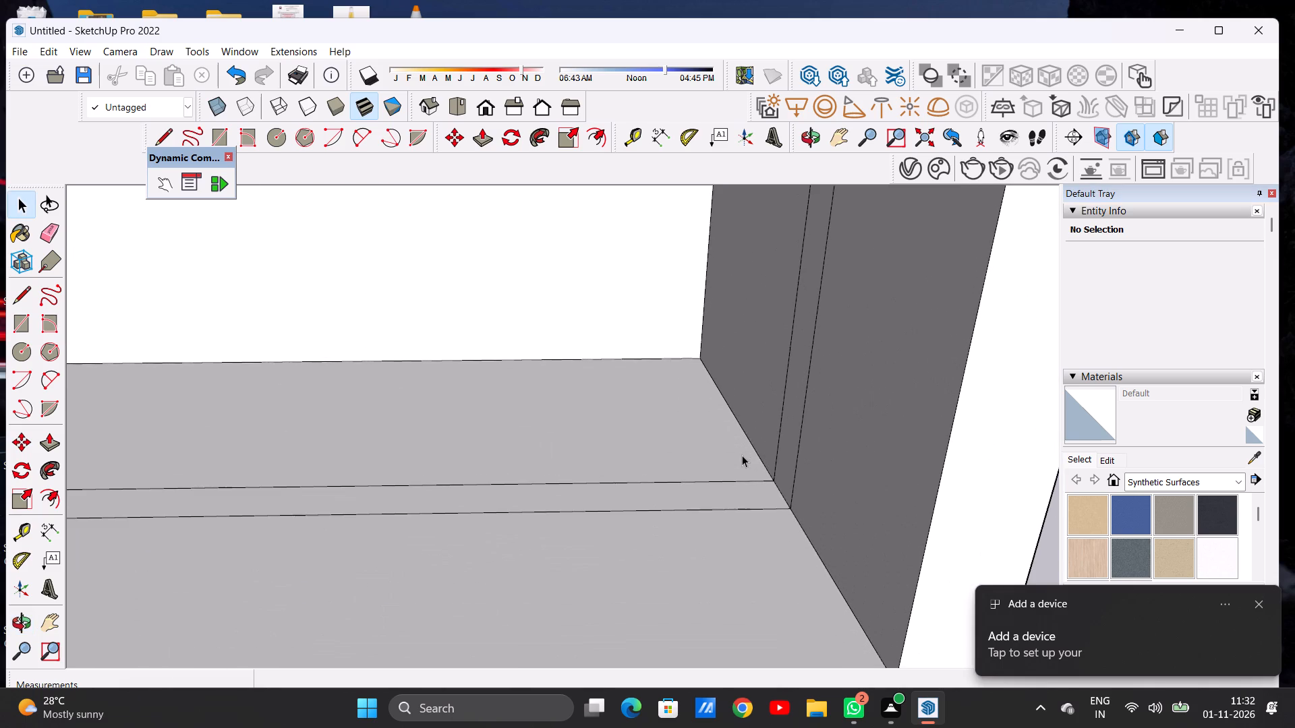
key(p)
scroll(758, 466, up, 7)
click(778, 504)
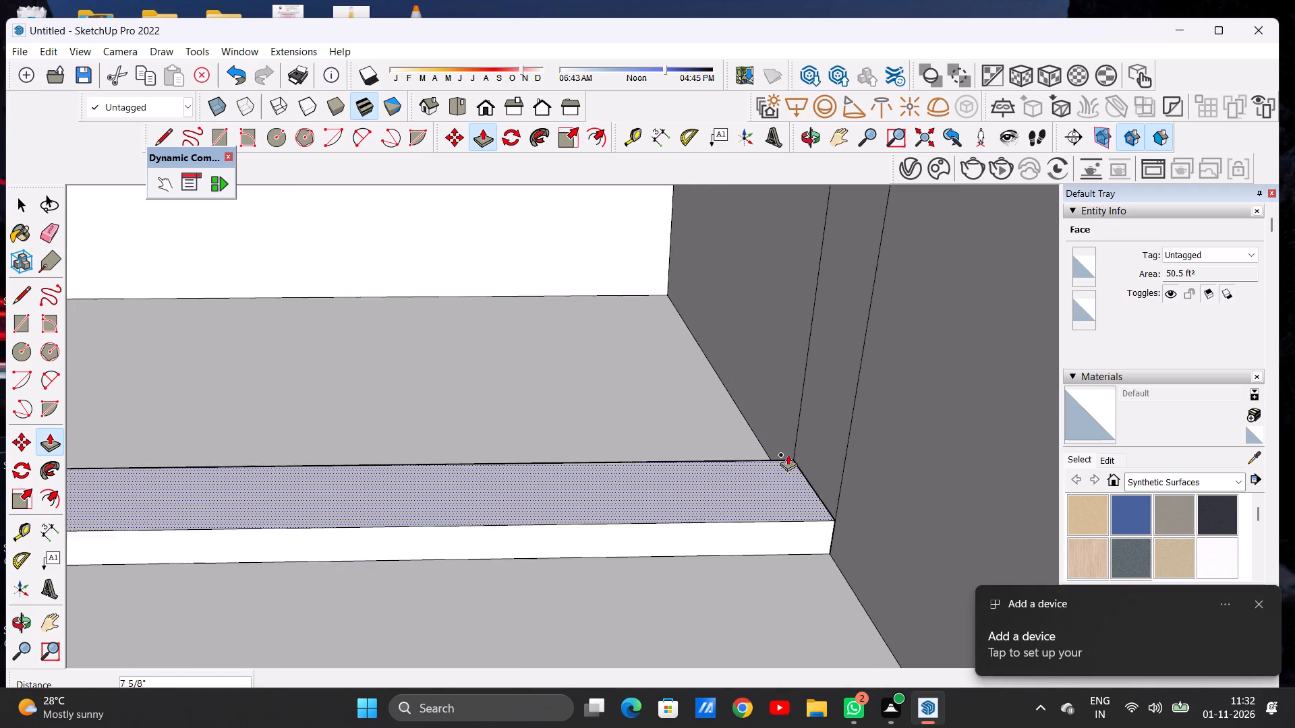
scroll(799, 389, down, 20)
scroll(799, 389, down, 2)
scroll(819, 357, up, 10)
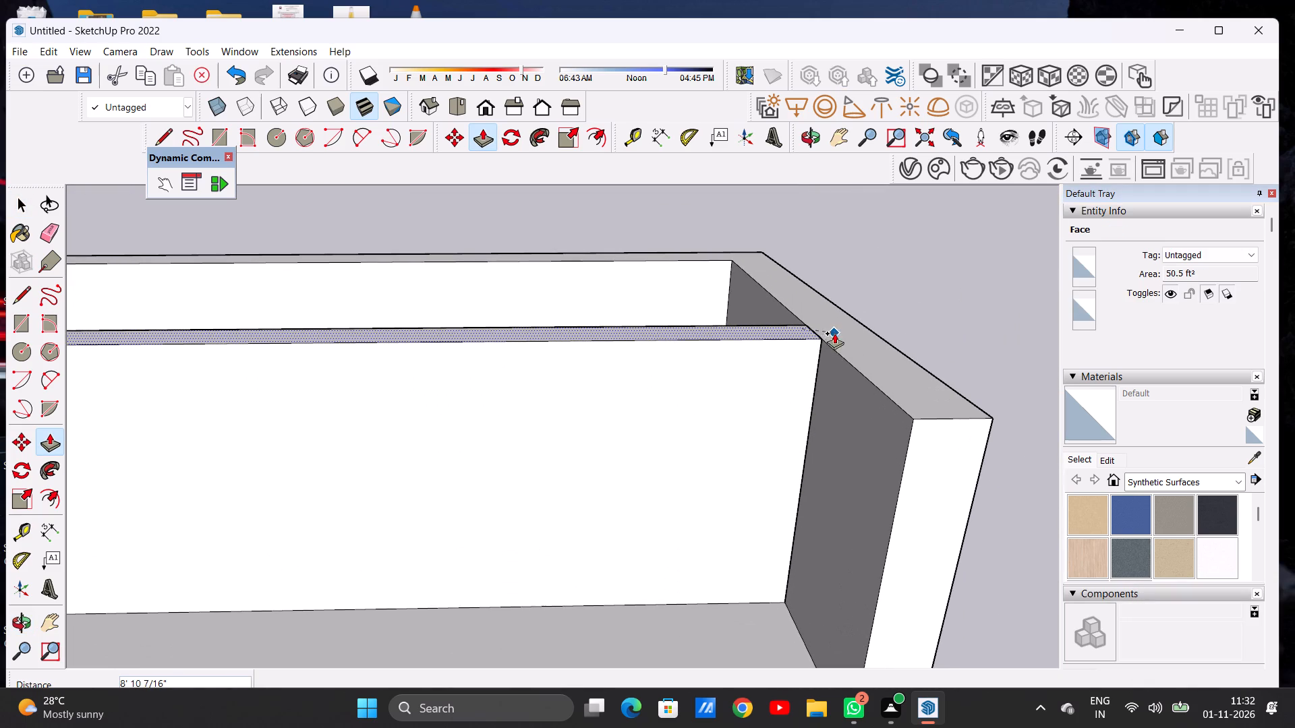
click(824, 340)
key(space)
Push/Pull the U-shaped top face of the upper back and side walls up a little over 2'.
scroll(766, 426, down, 9)
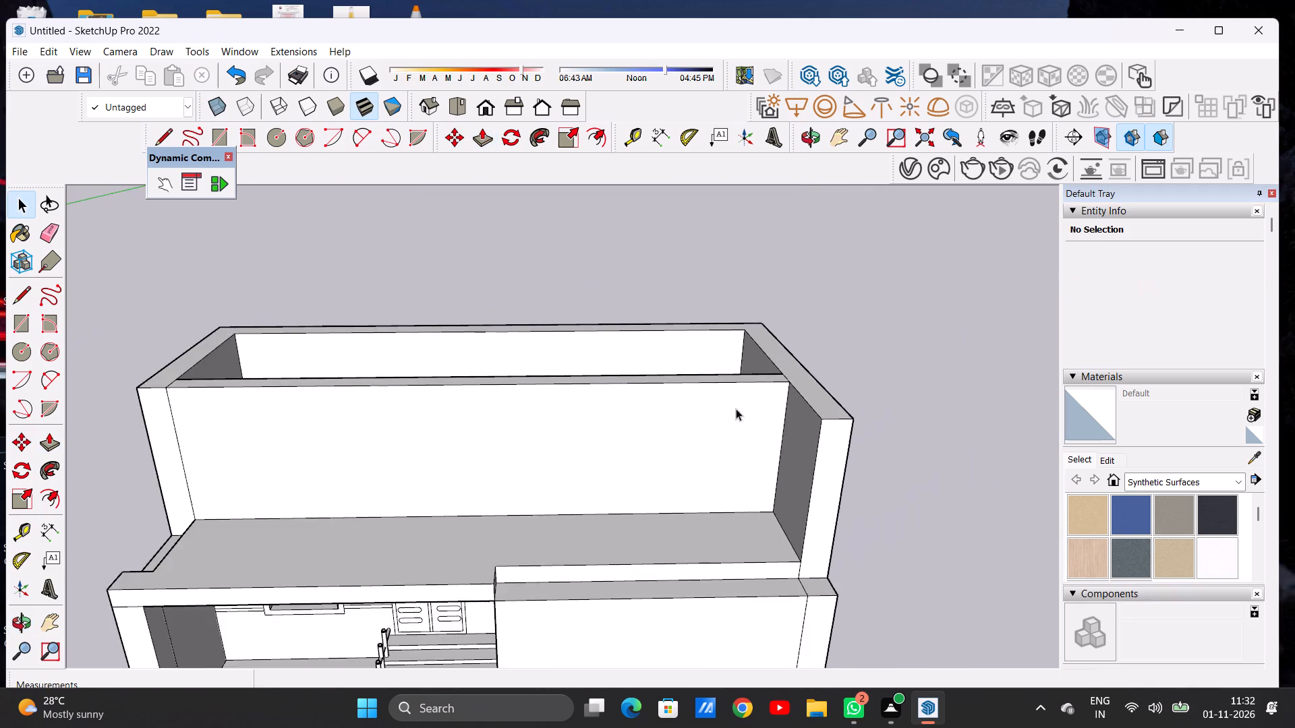
scroll(736, 408, down, 15)
middle_drag(625, 462, 612, 395)
scroll(650, 400, up, 7)
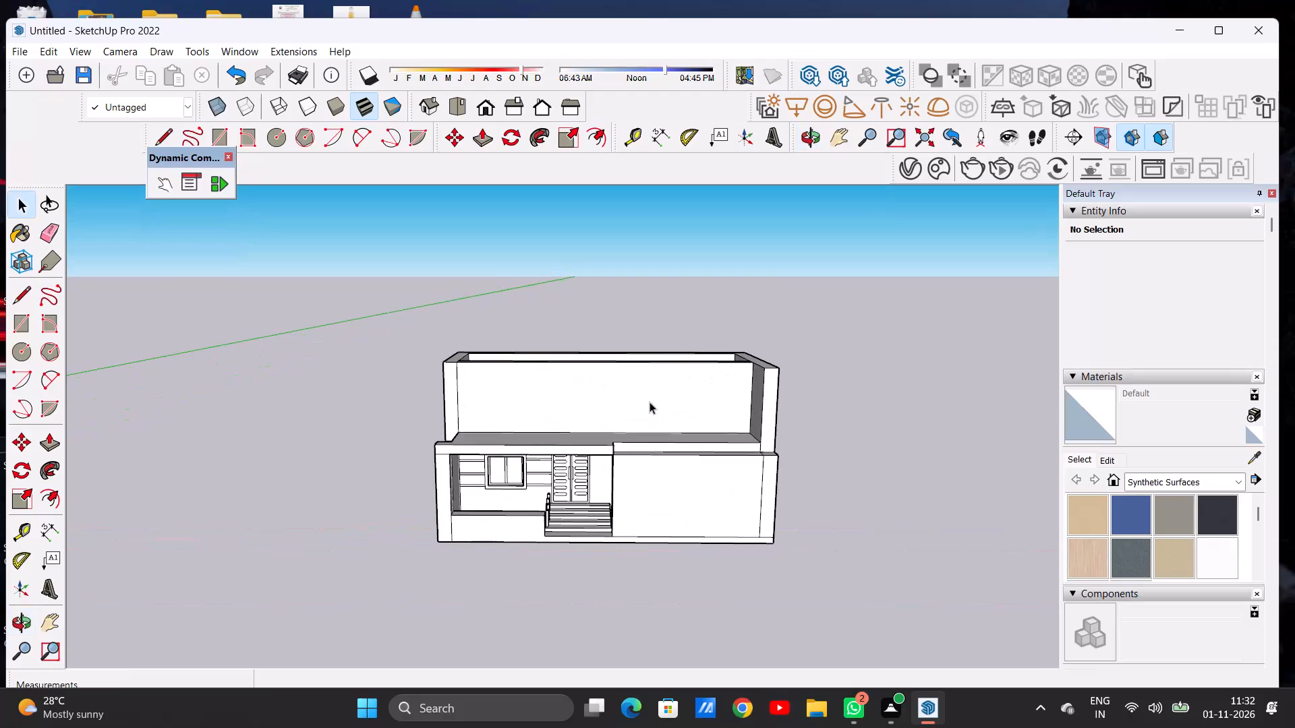
scroll(686, 406, down, 4)
middle_drag(694, 415, 652, 442)
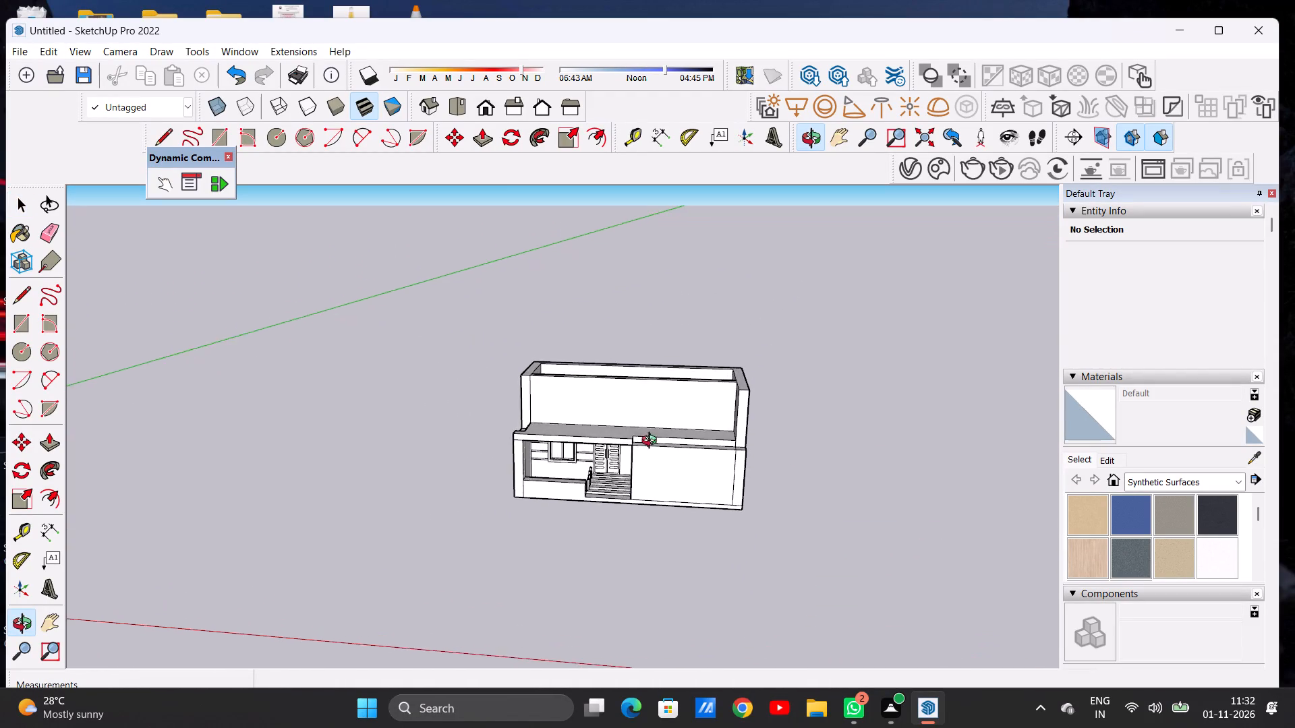
middle_drag(652, 442, 670, 538)
scroll(730, 391, up, 7)
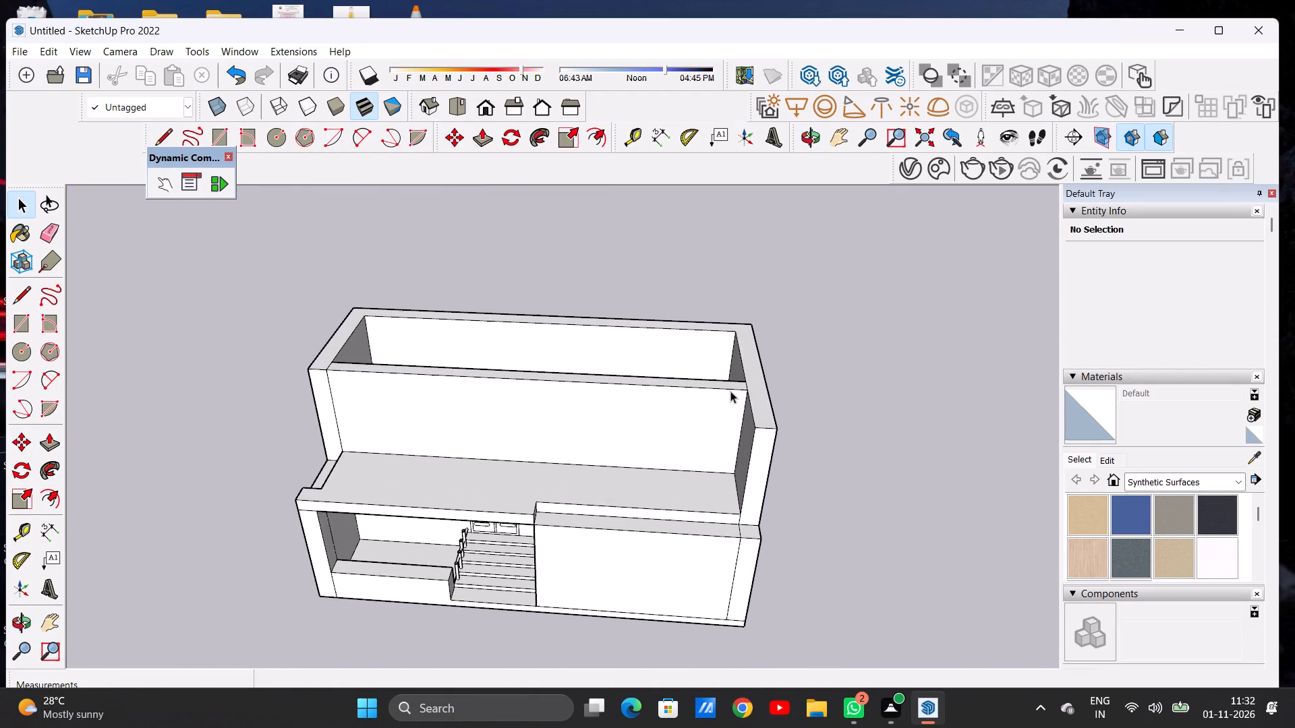
key(p)
scroll(768, 405, up, 5)
click(765, 410)
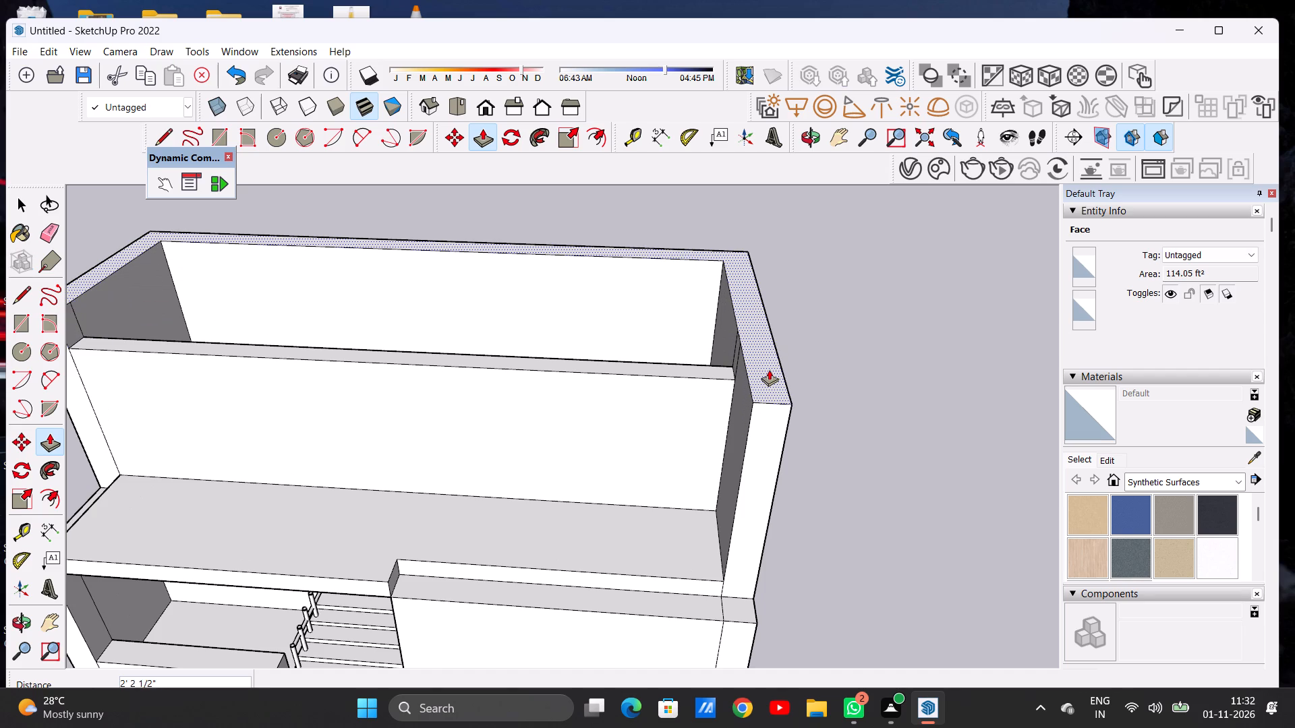
click(769, 369)
Push/Pull the upper front wall's top face up to the level of the adjoining side wall top.
scroll(724, 371, up, 4)
scroll(724, 371, down, 1)
scroll(724, 371, up, 1)
click(724, 371)
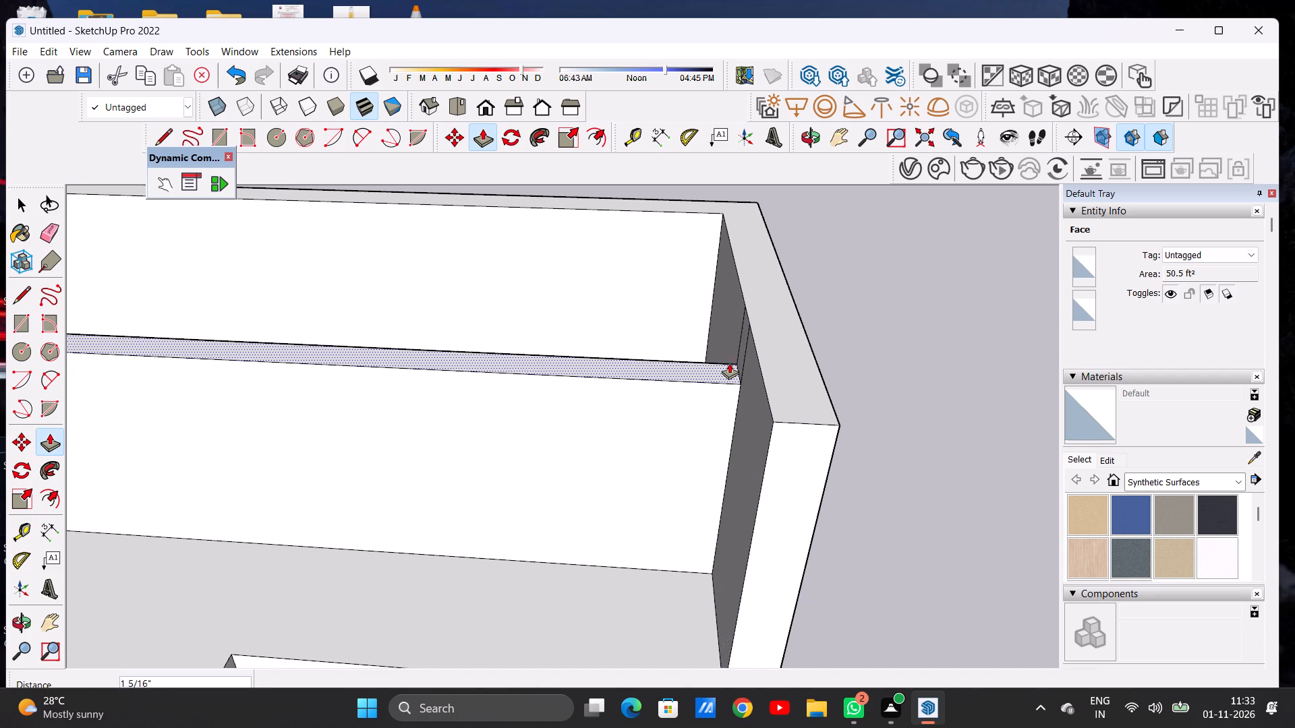
click(749, 320)
key(space)
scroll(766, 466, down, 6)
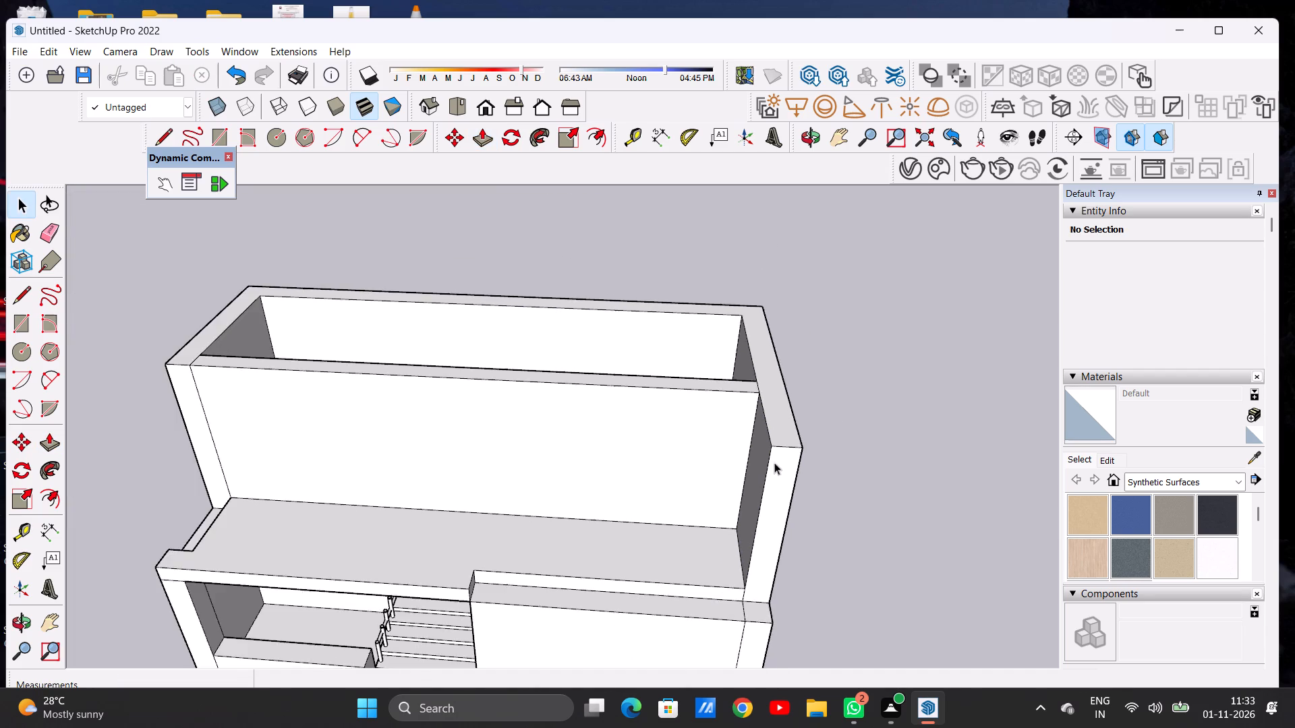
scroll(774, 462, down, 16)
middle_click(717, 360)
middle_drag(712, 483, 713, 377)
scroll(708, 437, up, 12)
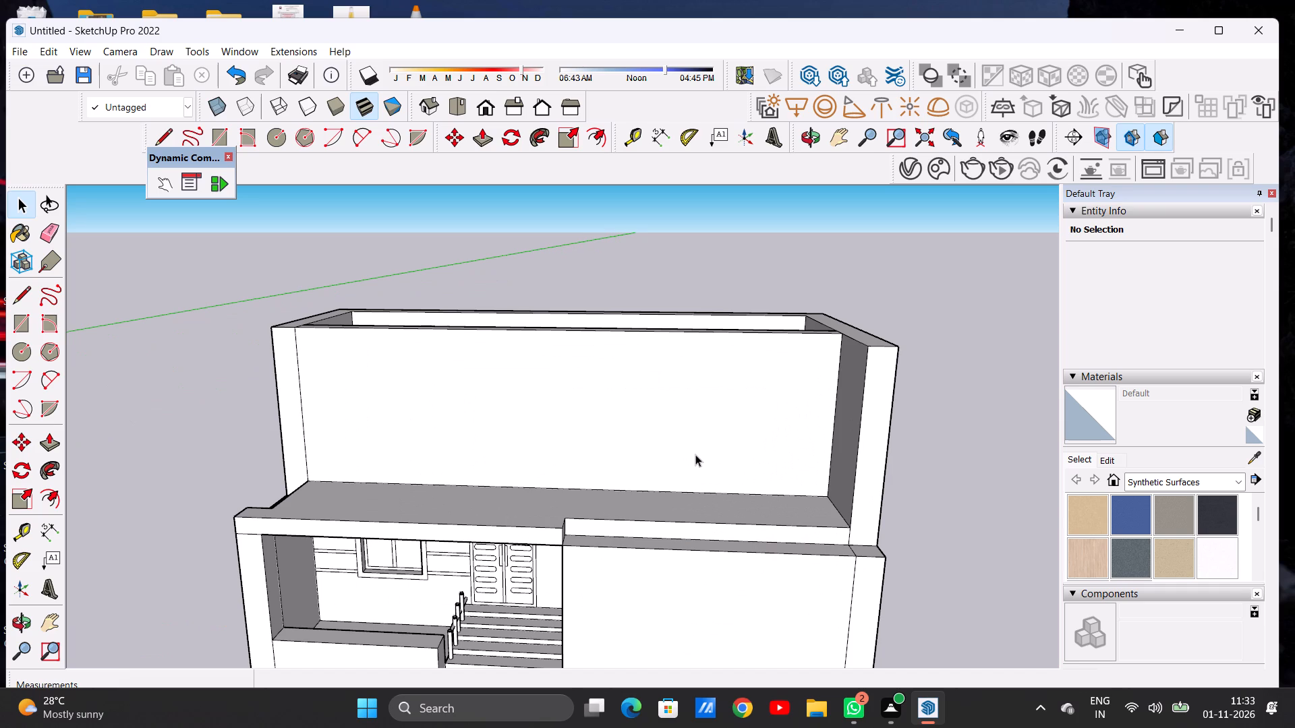
Push/Pull the recessed face at the front end of the porch-side wall up 12' 2 15/16", level with the upper wall tops.
scroll(652, 437, down, 4)
scroll(652, 437, up, 1)
scroll(652, 436, down, 7)
scroll(656, 477, up, 1)
middle_drag(666, 495, 670, 425)
scroll(599, 435, up, 5)
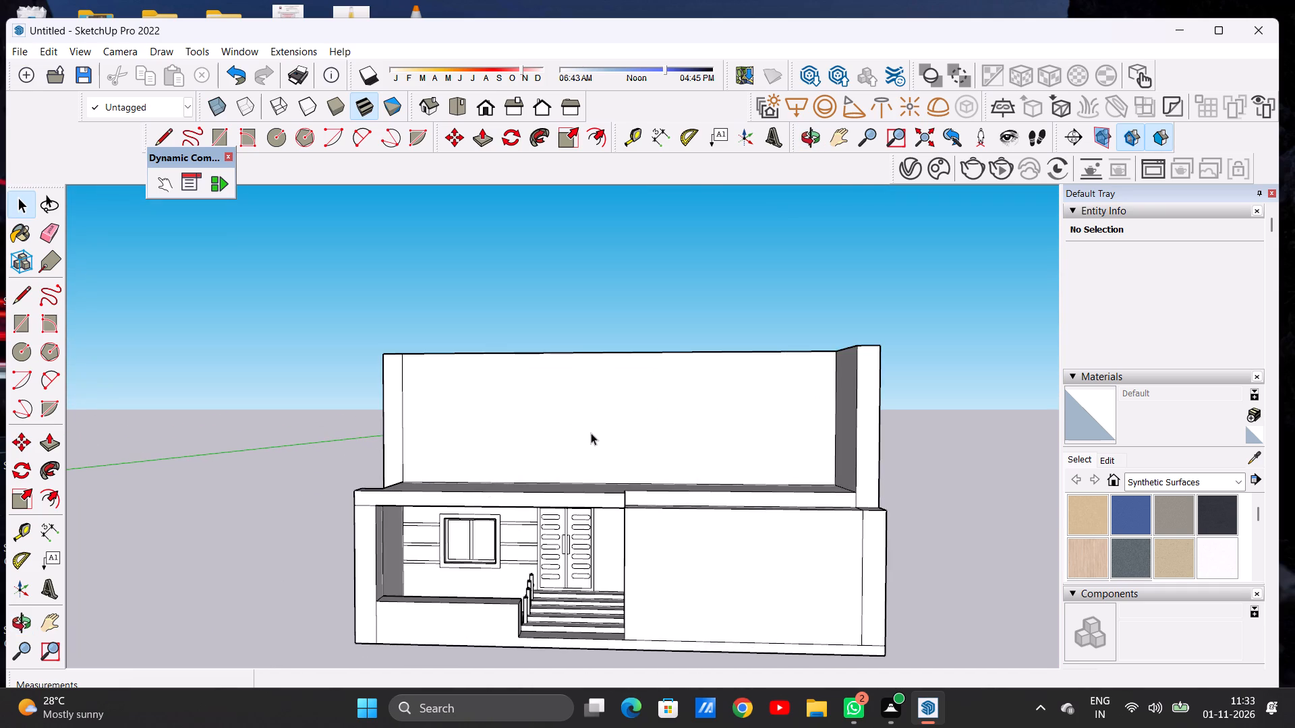
scroll(596, 432, down, 6)
middle_drag(567, 435, 568, 508)
middle_click(566, 511)
scroll(491, 446, up, 16)
middle_drag(493, 497, 507, 494)
scroll(509, 494, down, 6)
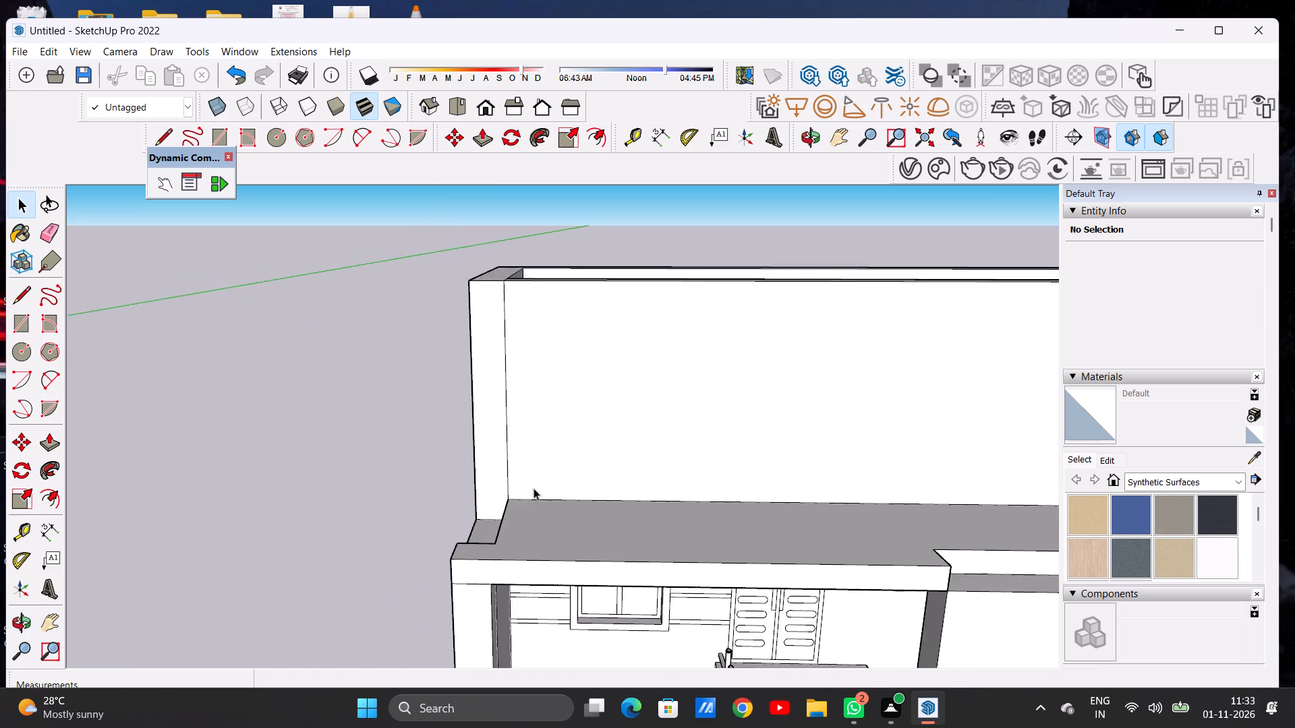
scroll(534, 488, down, 6)
middle_drag(497, 513, 618, 572)
scroll(534, 521, up, 9)
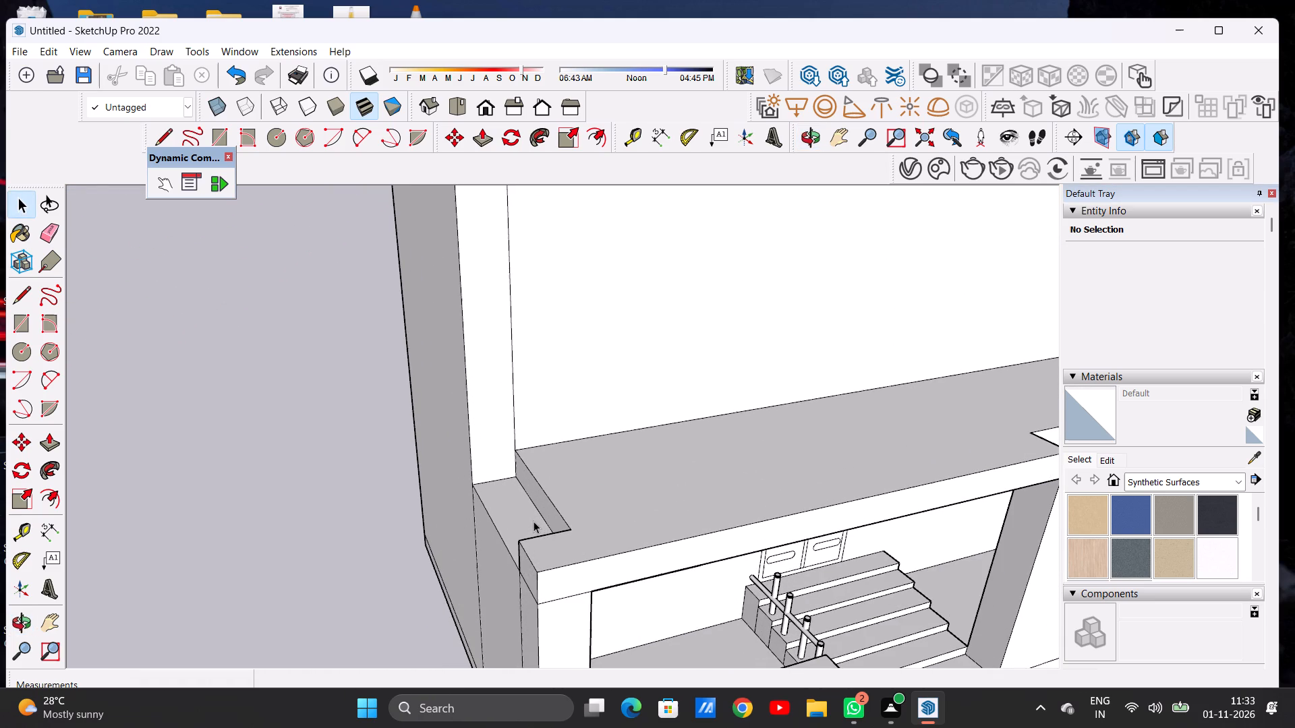
key(p)
scroll(525, 514, up, 8)
click(525, 514)
scroll(546, 448, down, 4)
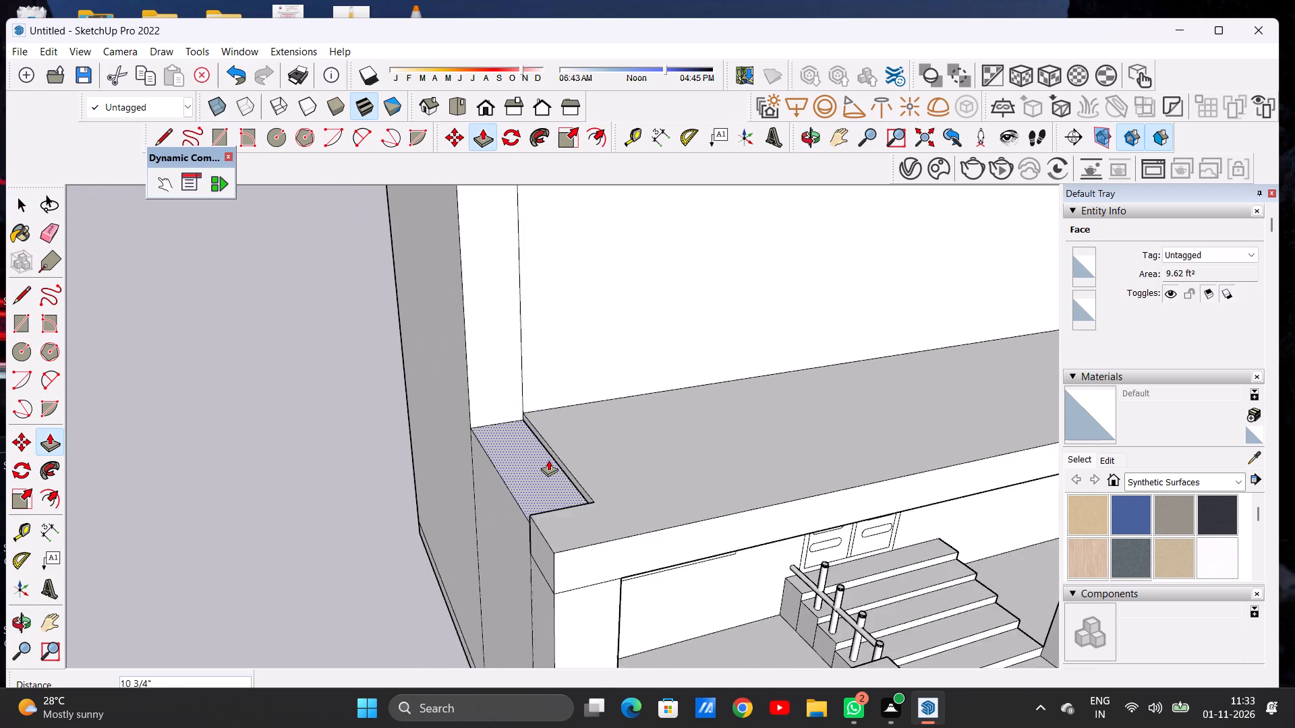
scroll(548, 460, down, 20)
scroll(530, 366, up, 7)
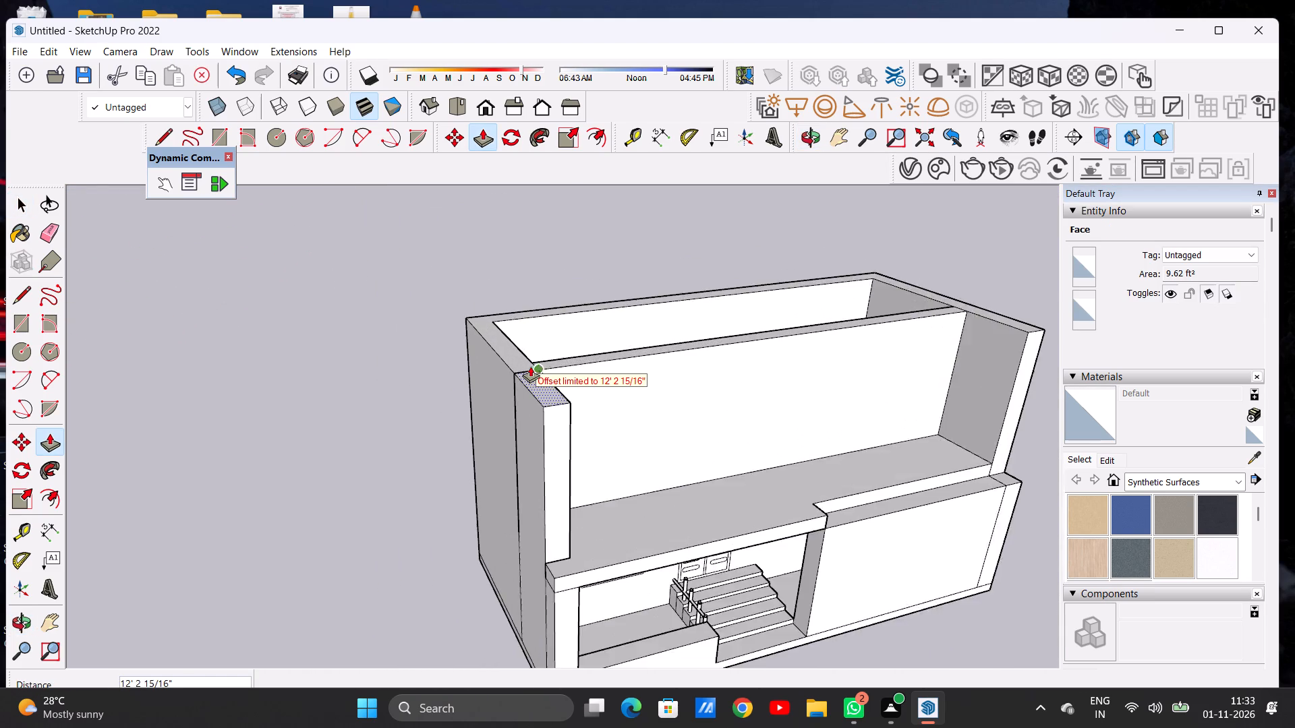
scroll(530, 366, up, 7)
click(494, 384)
key(space)
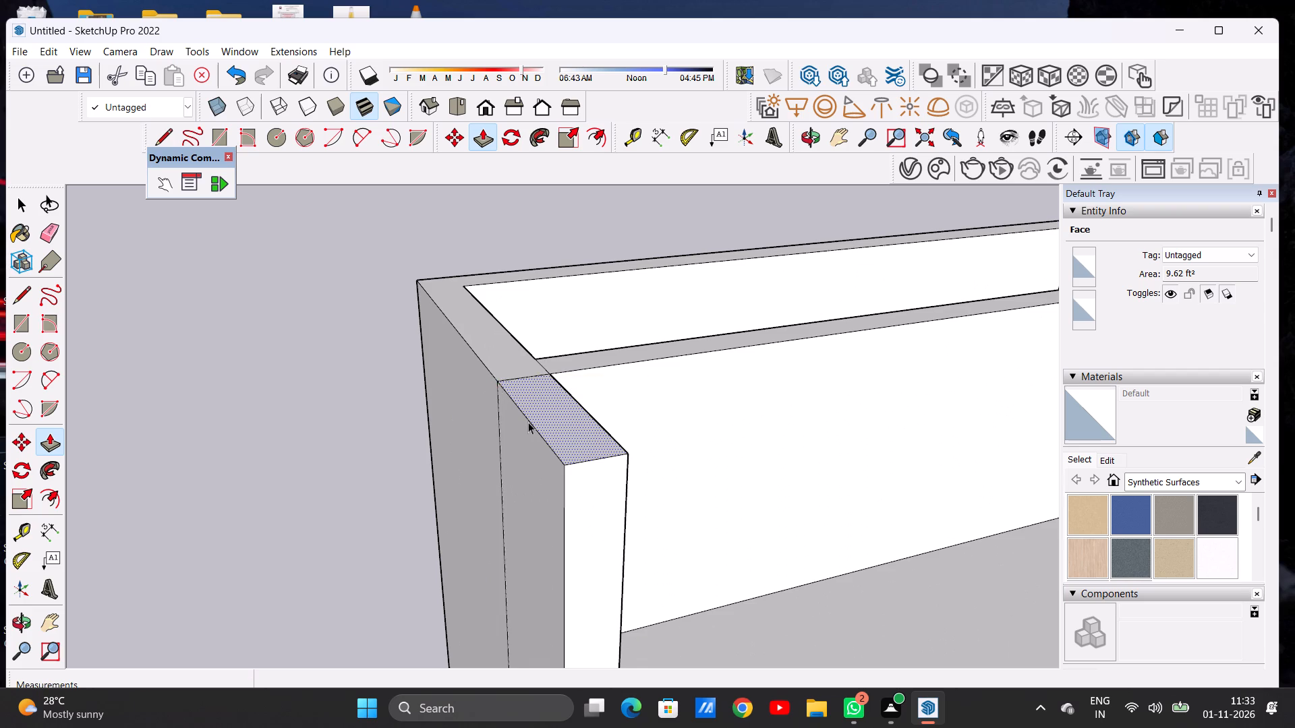
Examine the front of the house with both upper side walls in view.
scroll(550, 456, down, 20)
scroll(550, 456, down, 2)
middle_drag(680, 464, 562, 399)
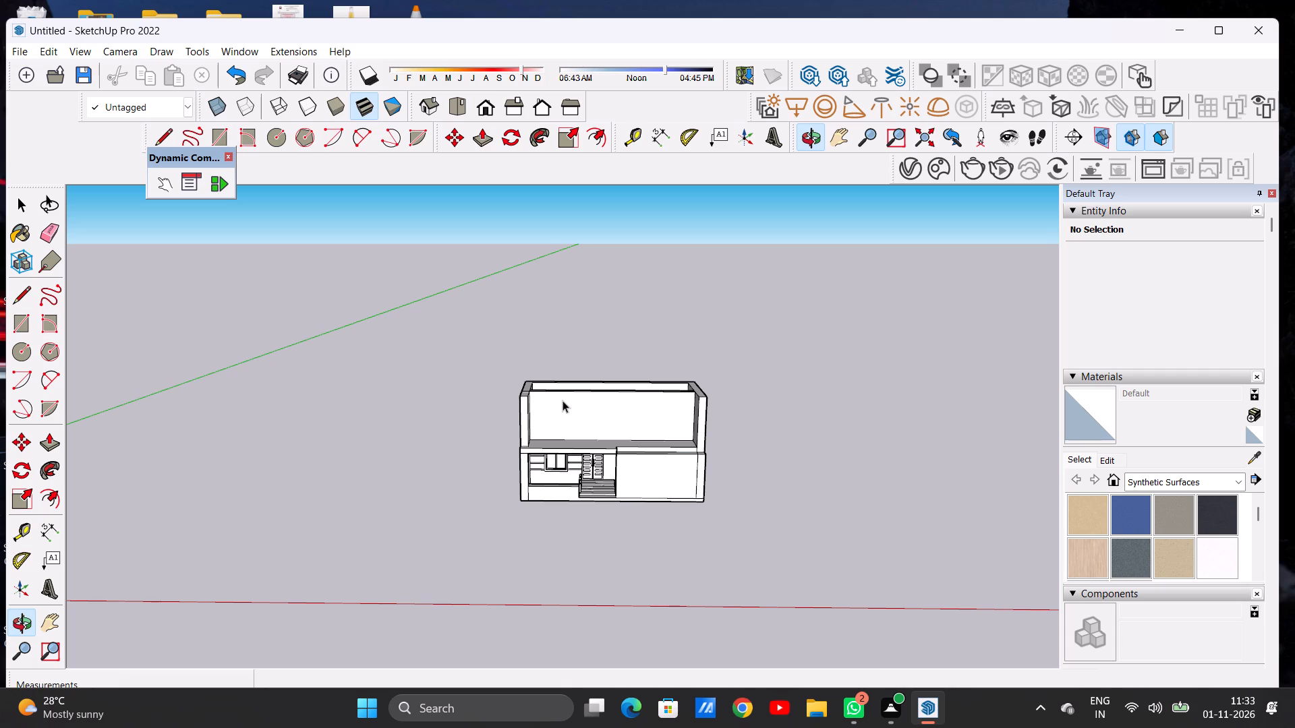
scroll(666, 415, down, 7)
middle_drag(643, 429, 639, 427)
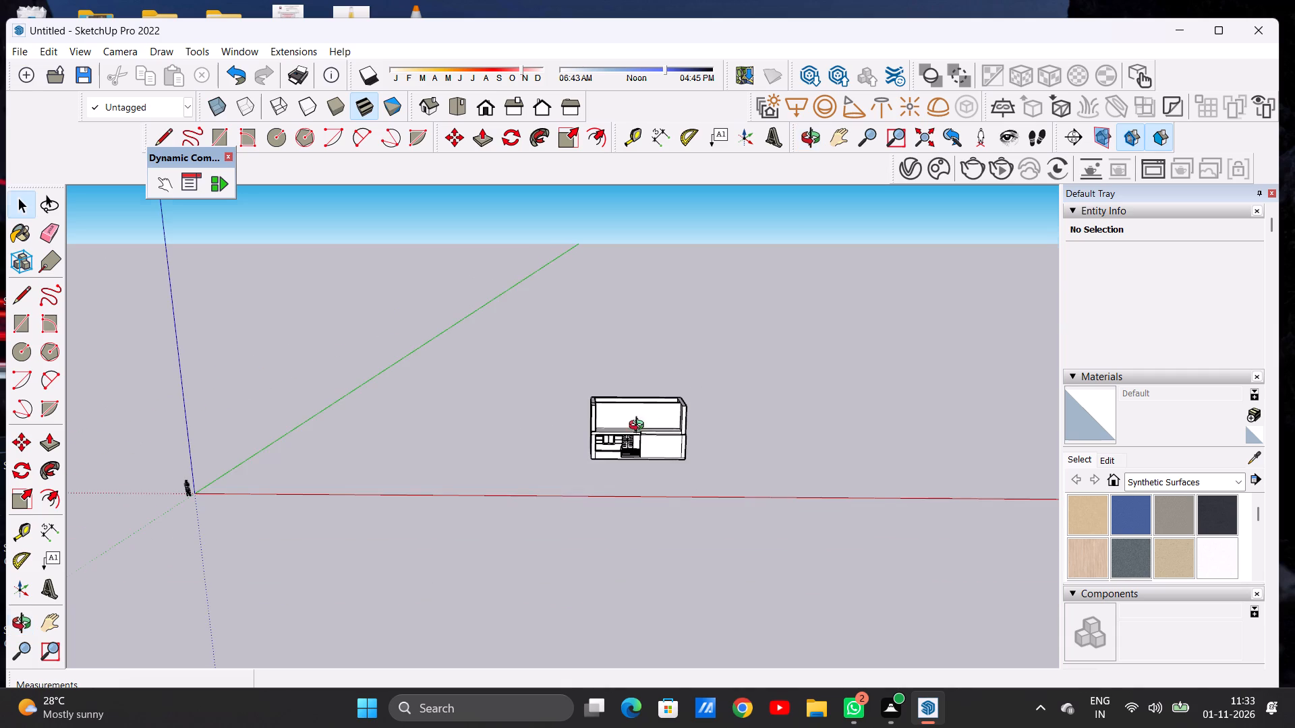
middle_drag(639, 427, 621, 400)
scroll(623, 408, up, 5)
scroll(623, 408, down, 1)
scroll(623, 408, up, 5)
scroll(625, 418, down, 1)
scroll(625, 418, up, 9)
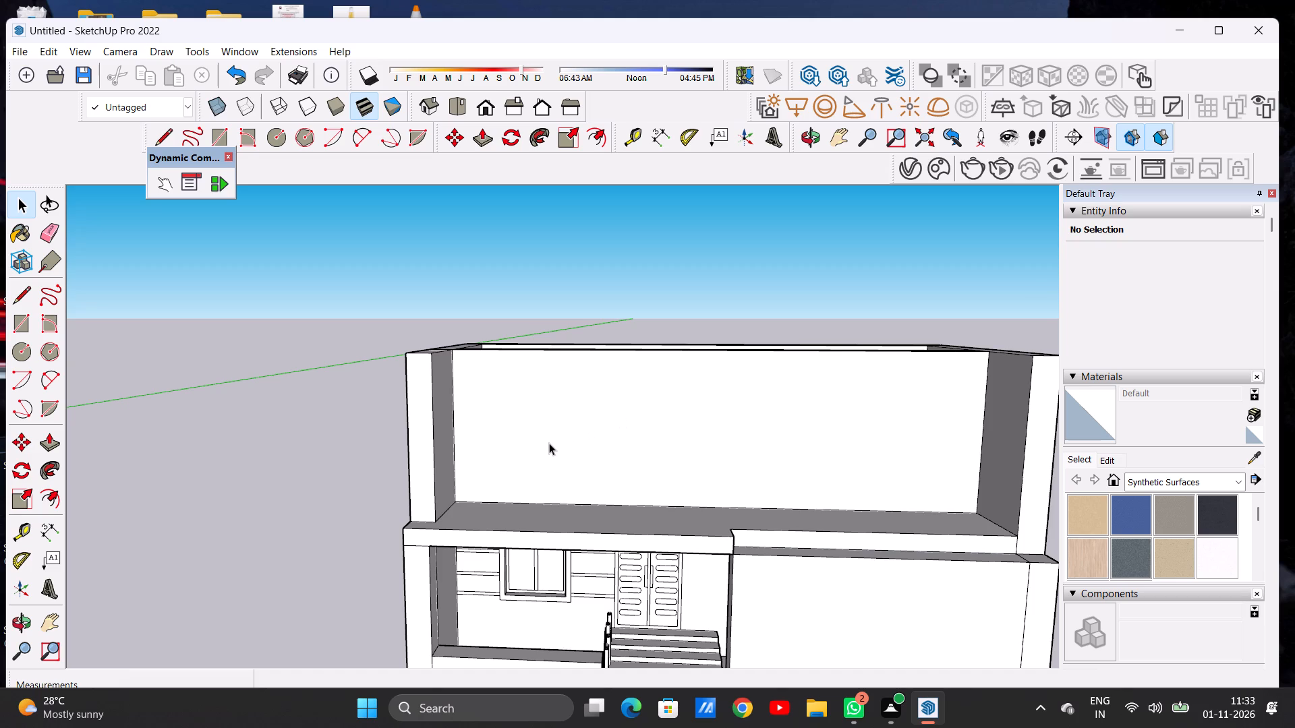
scroll(548, 442, down, 7)
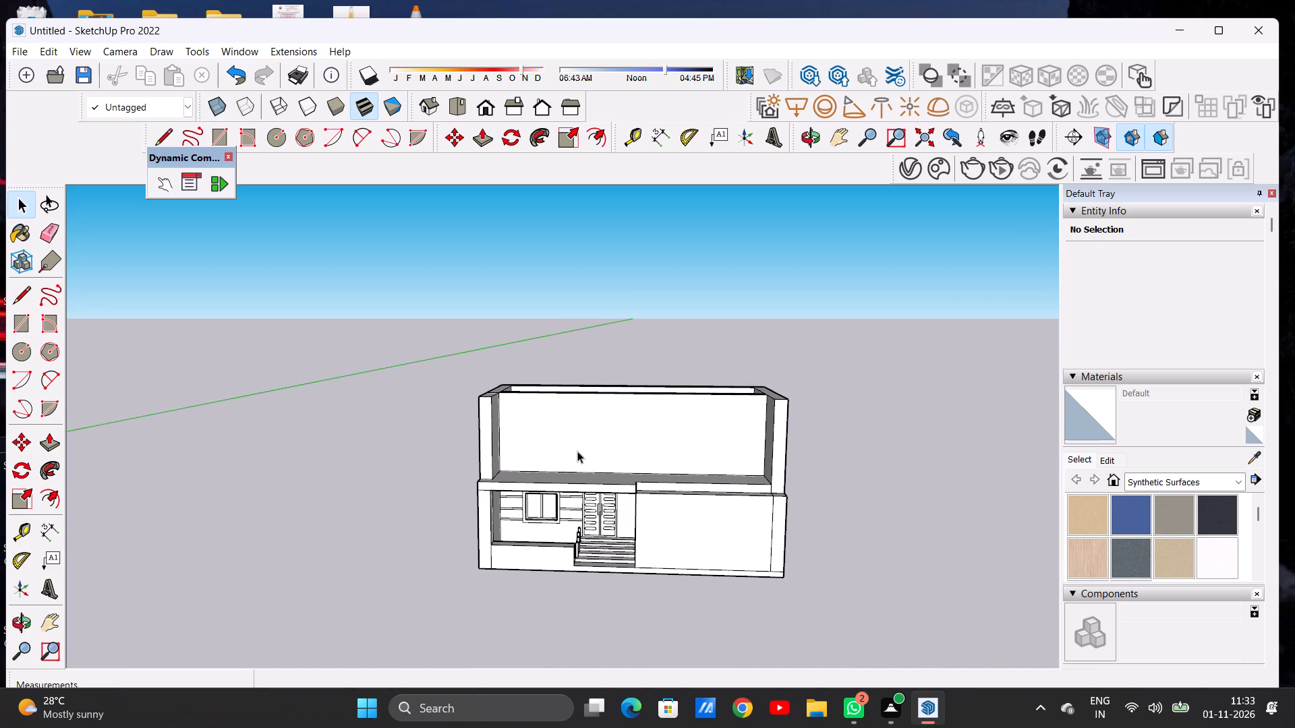
scroll(670, 506, up, 7)
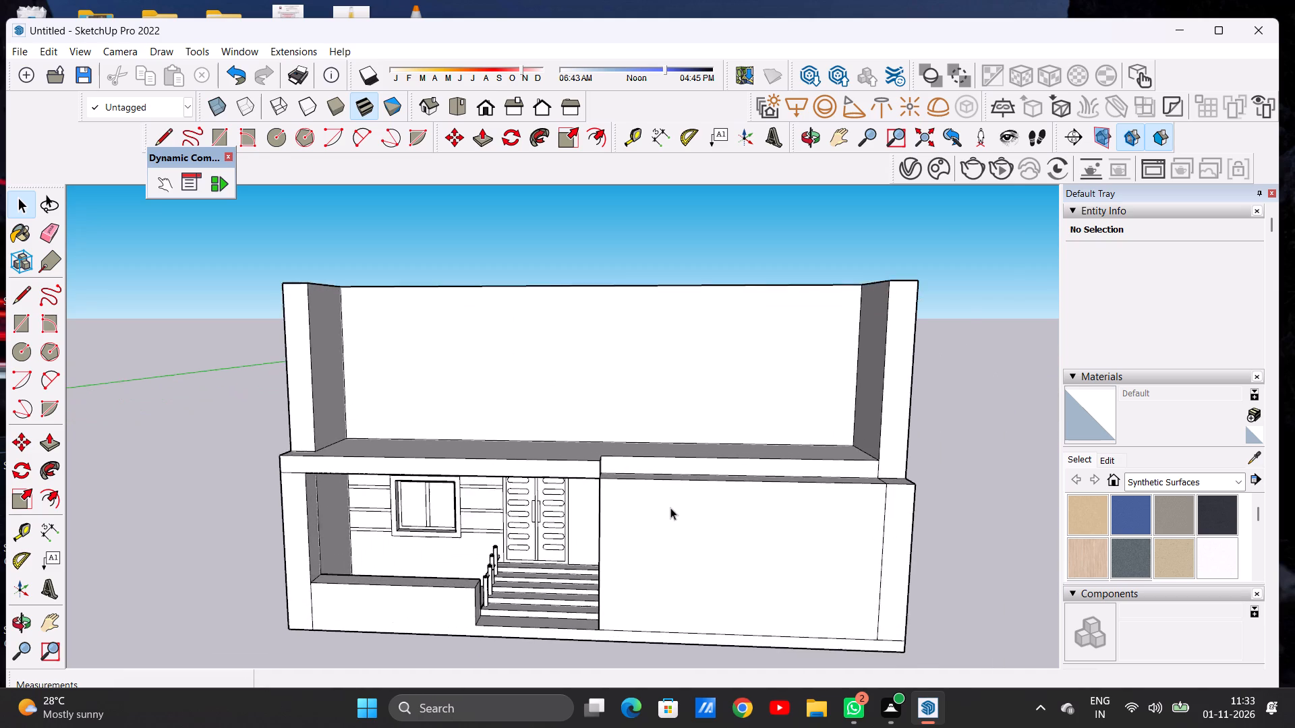
scroll(670, 508, up, 3)
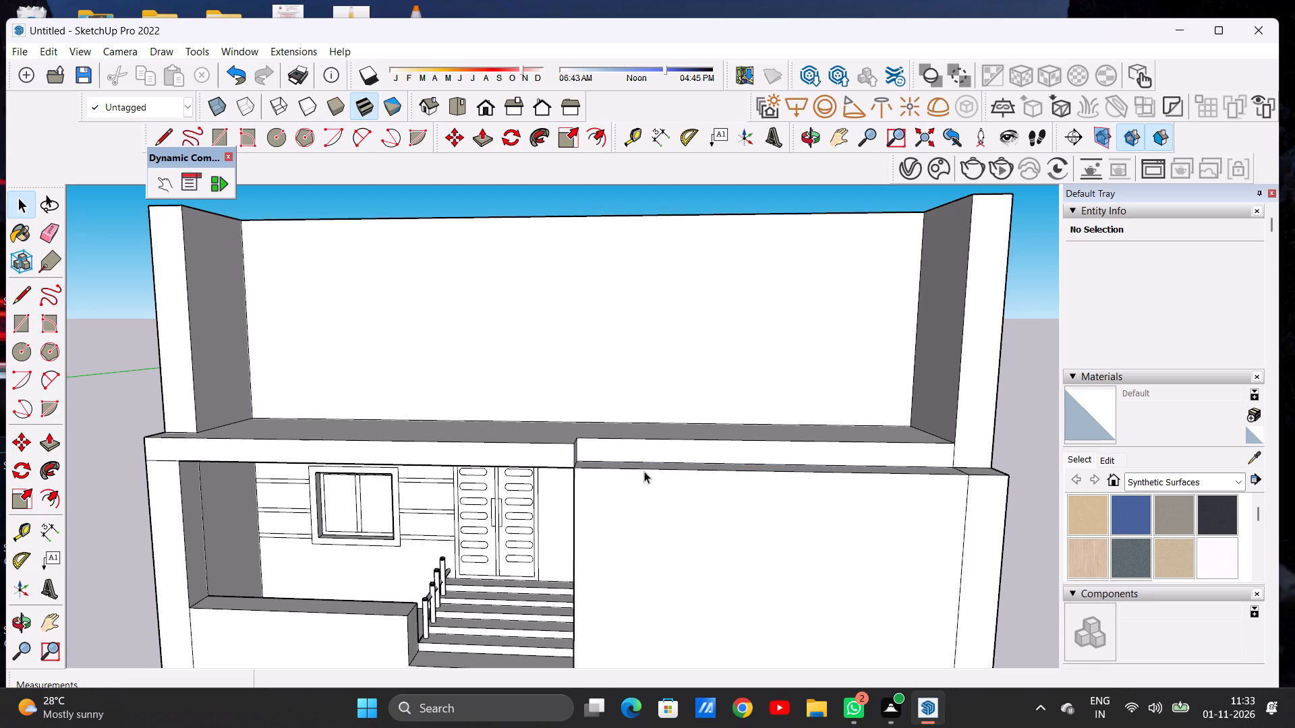
Erase the short line crossing the front ledge's top face where it meets the side wall opposite the porch.
scroll(641, 446, down, 8)
middle_drag(750, 467, 741, 512)
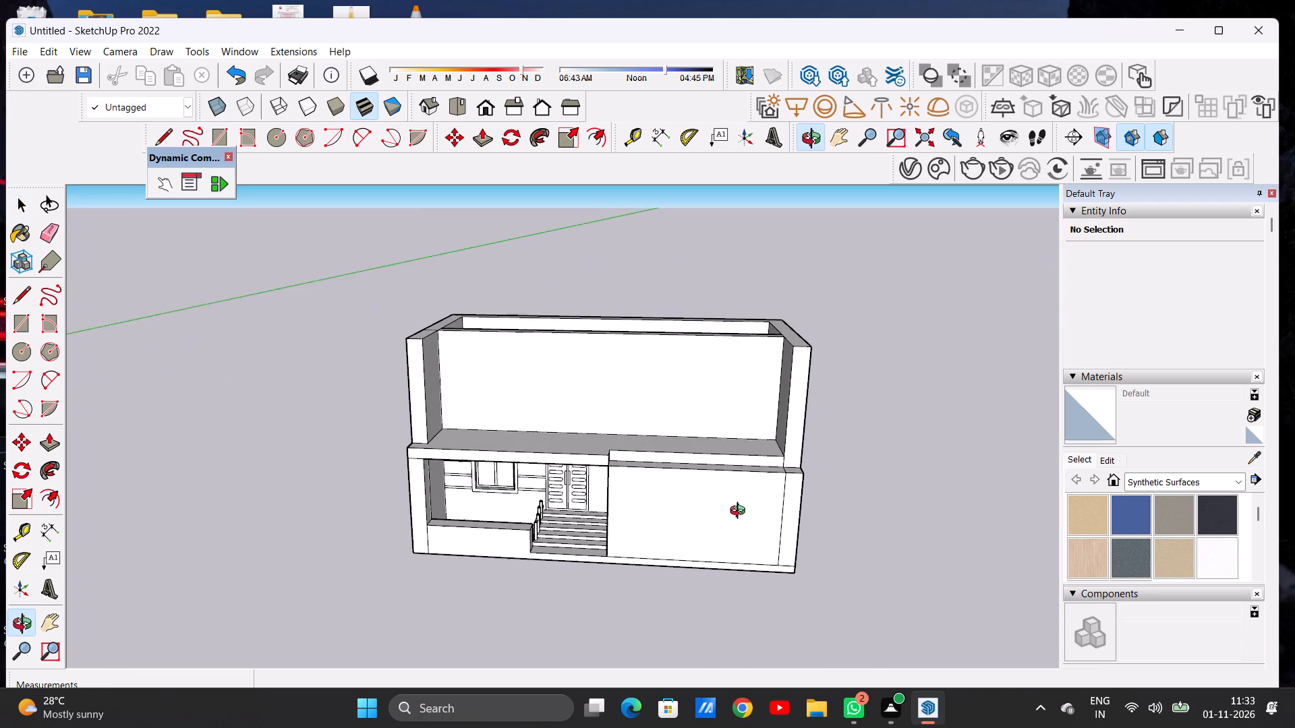
middle_drag(741, 512, 741, 523)
scroll(792, 475, up, 3)
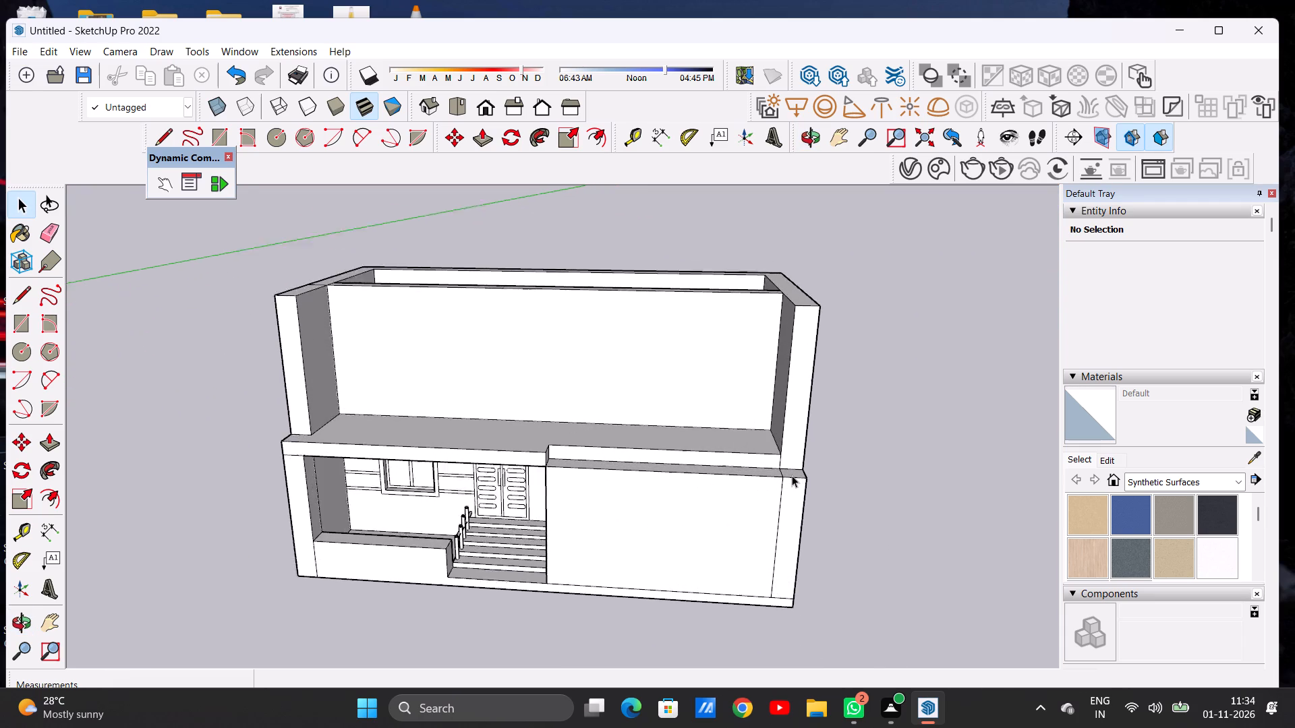
scroll(792, 475, up, 4)
middle_drag(699, 479, 713, 533)
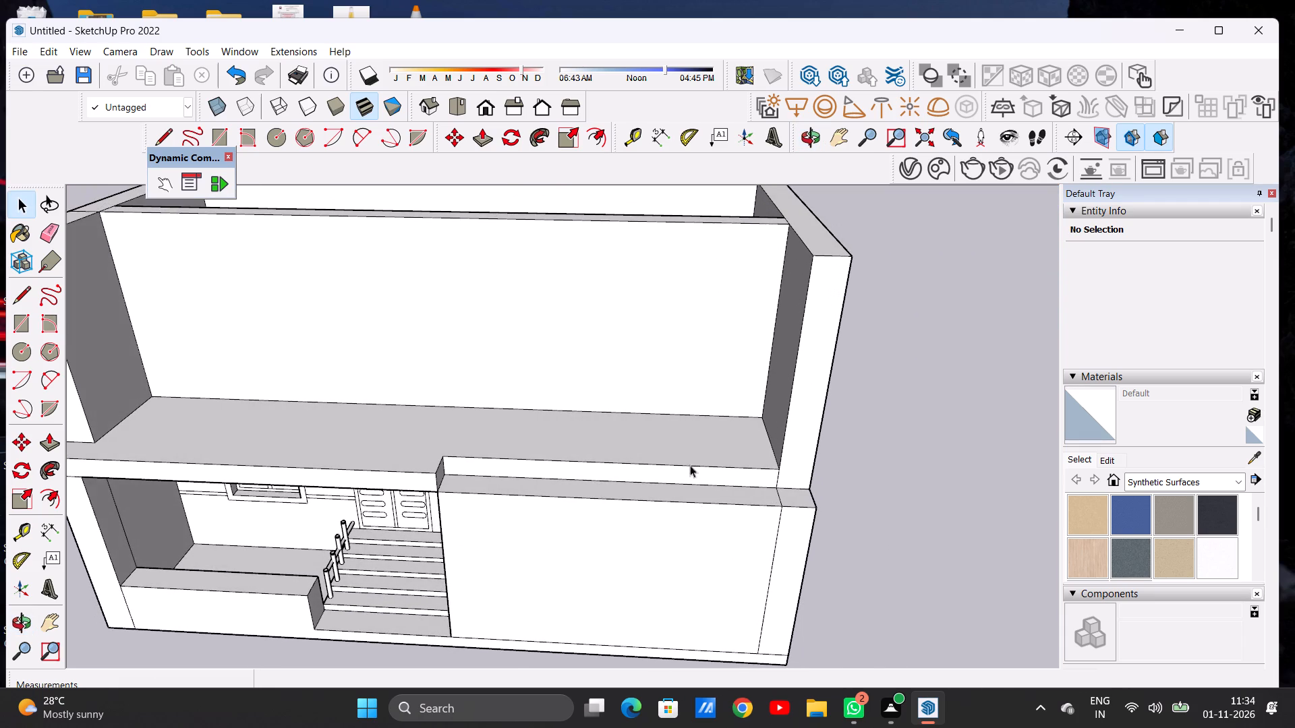
scroll(641, 422, down, 8)
middle_drag(705, 476, 706, 516)
scroll(708, 464, up, 9)
scroll(697, 467, down, 1)
scroll(697, 467, up, 2)
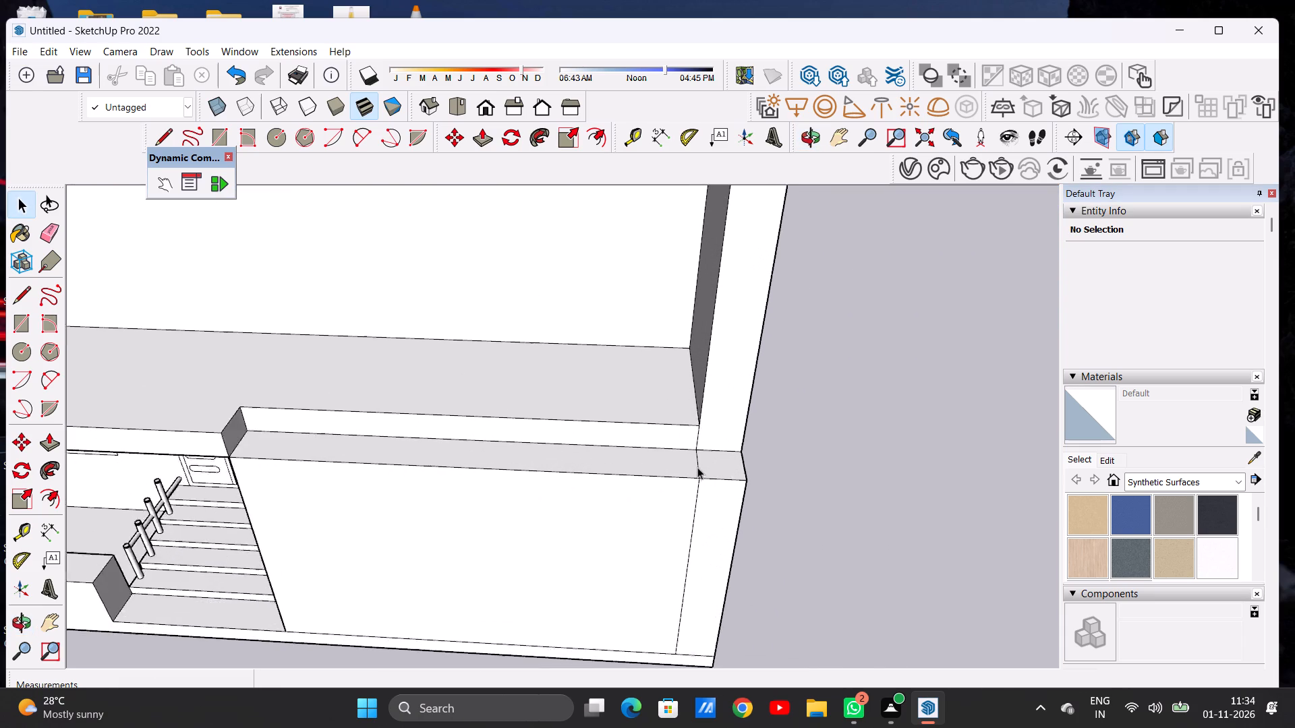
scroll(697, 467, up, 6)
key(e)
drag(697, 462, 699, 476)
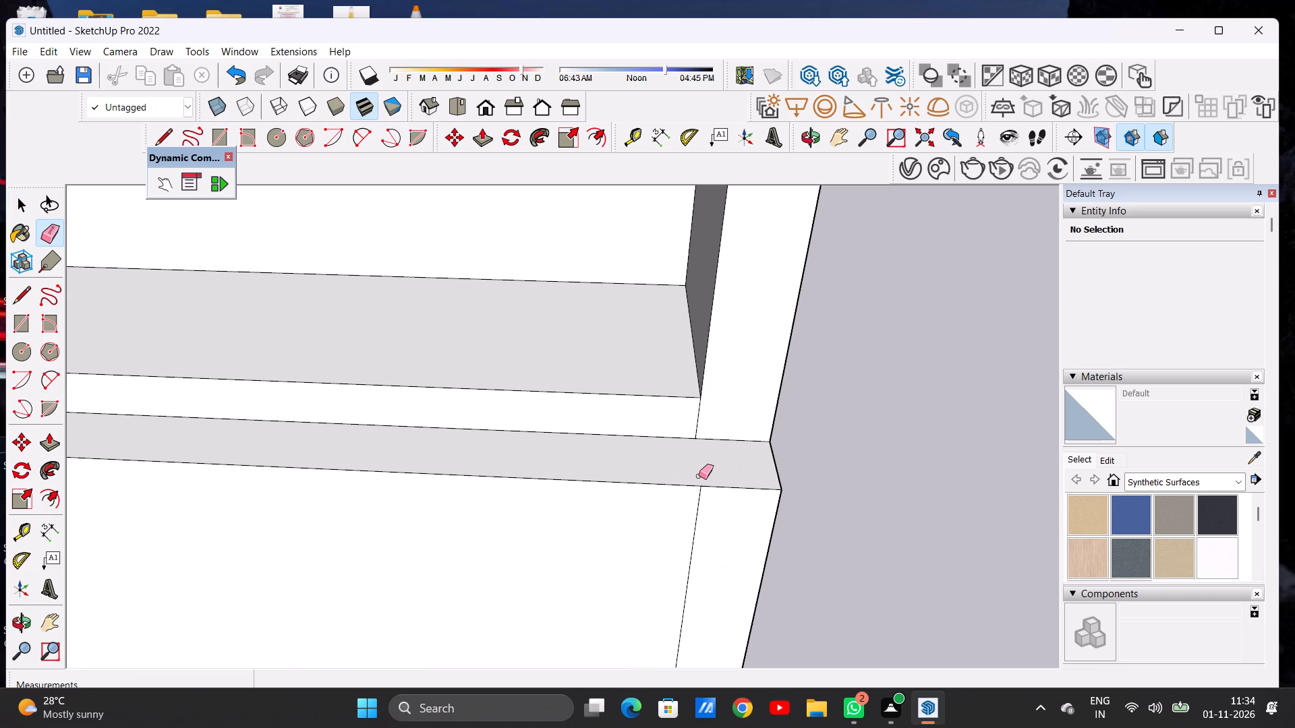
Push/Pull the front ledge's top face beside the porch up 12' 2 15/16", level with the upper side wall top.
key(p)
click(712, 477)
scroll(731, 367, down, 12)
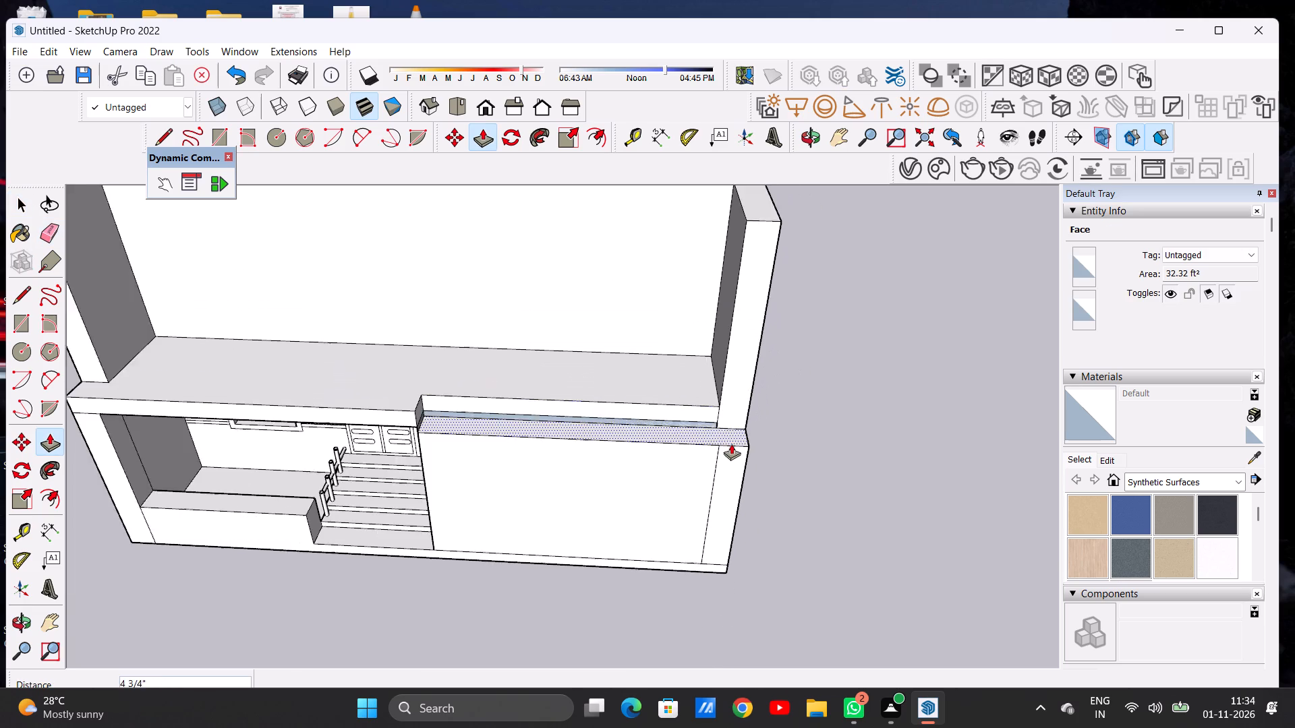
scroll(731, 444, down, 6)
scroll(760, 310, up, 13)
scroll(763, 325, down, 1)
scroll(763, 325, up, 4)
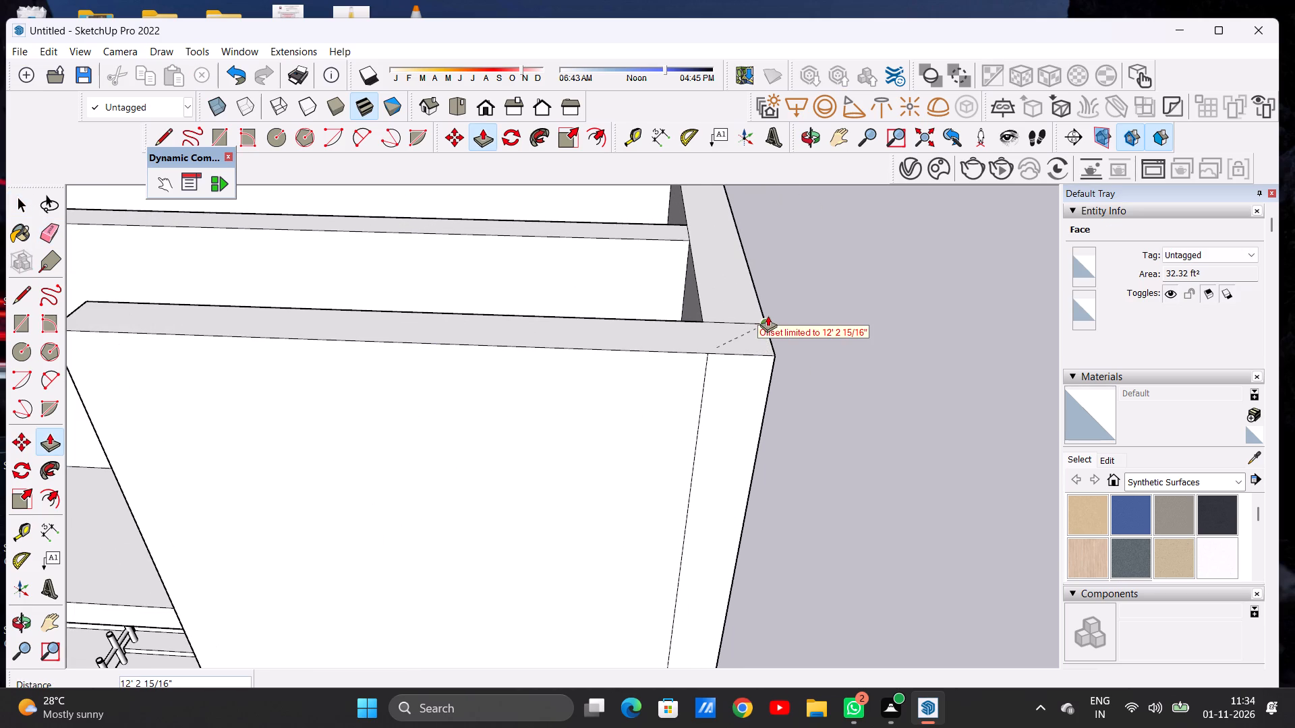
click(765, 321)
key(space)
Examine the front of the house around the raised wall section and the open area above the porch.
scroll(677, 400, down, 6)
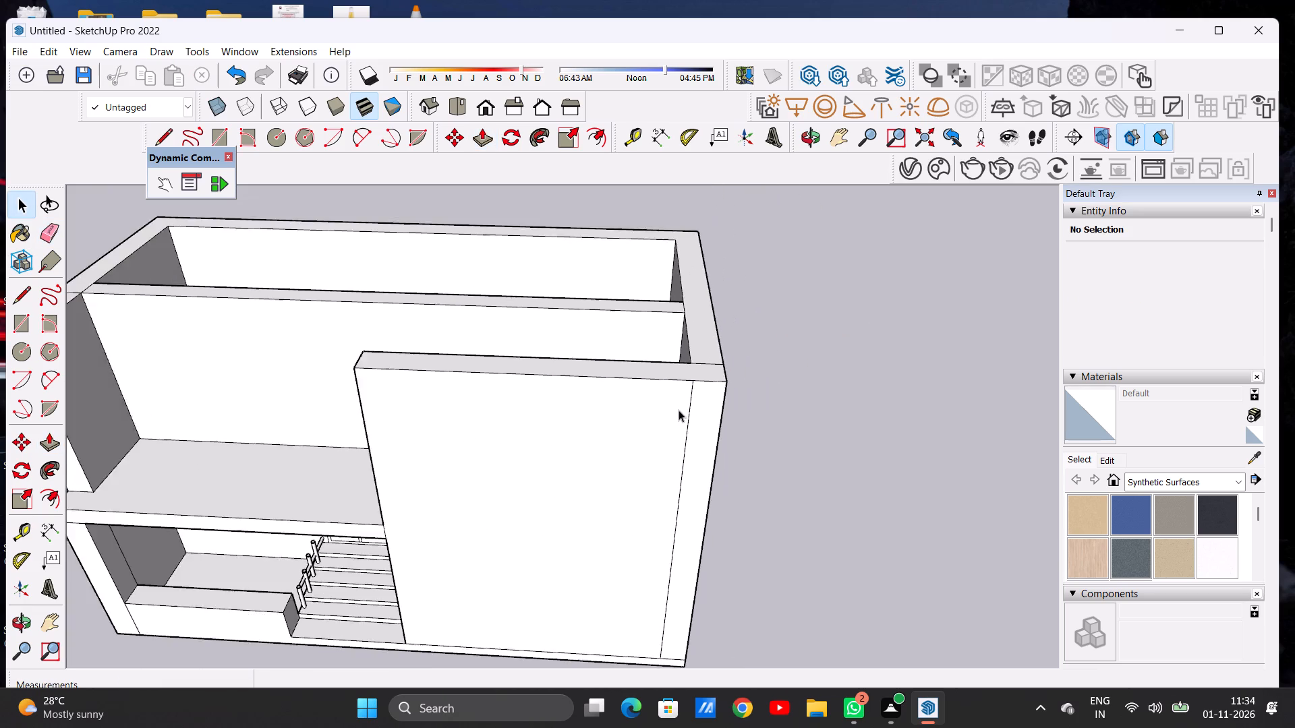
scroll(679, 410, down, 16)
middle_drag(623, 475, 644, 315)
scroll(500, 392, up, 8)
middle_drag(558, 414, 556, 404)
middle_click(556, 404)
middle_click(556, 402)
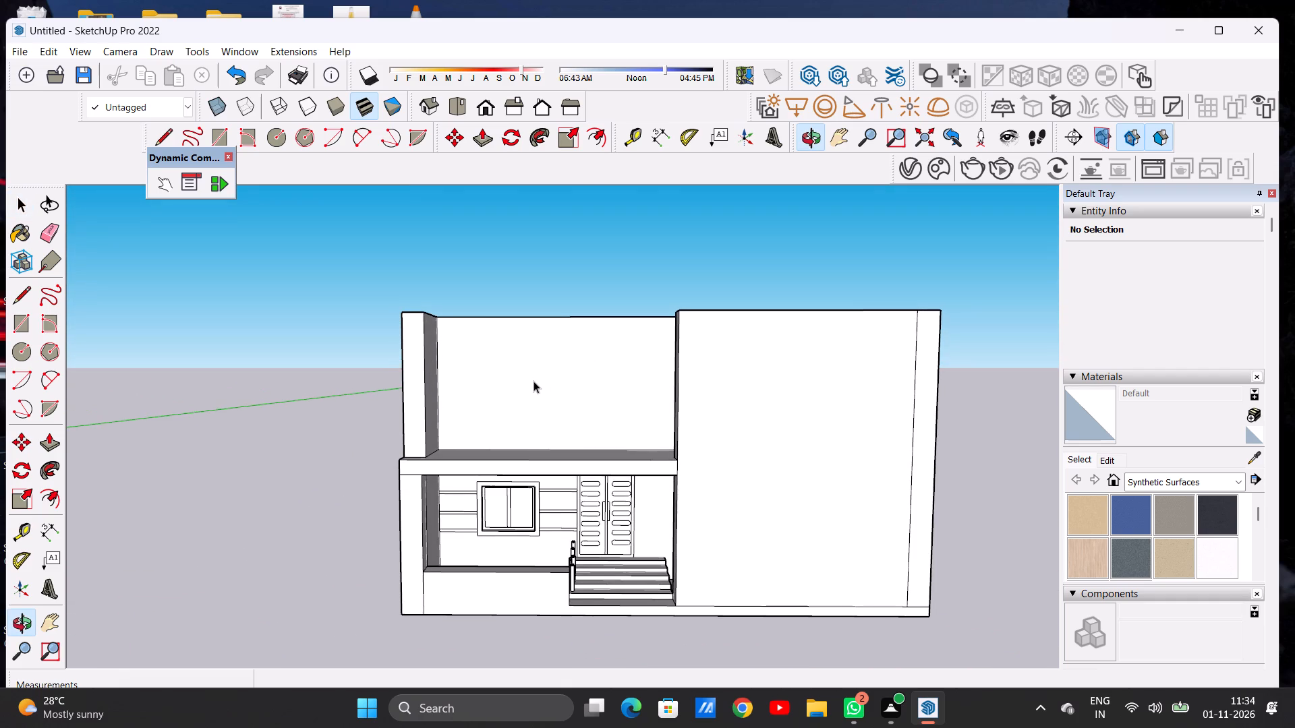
scroll(498, 392, up, 4)
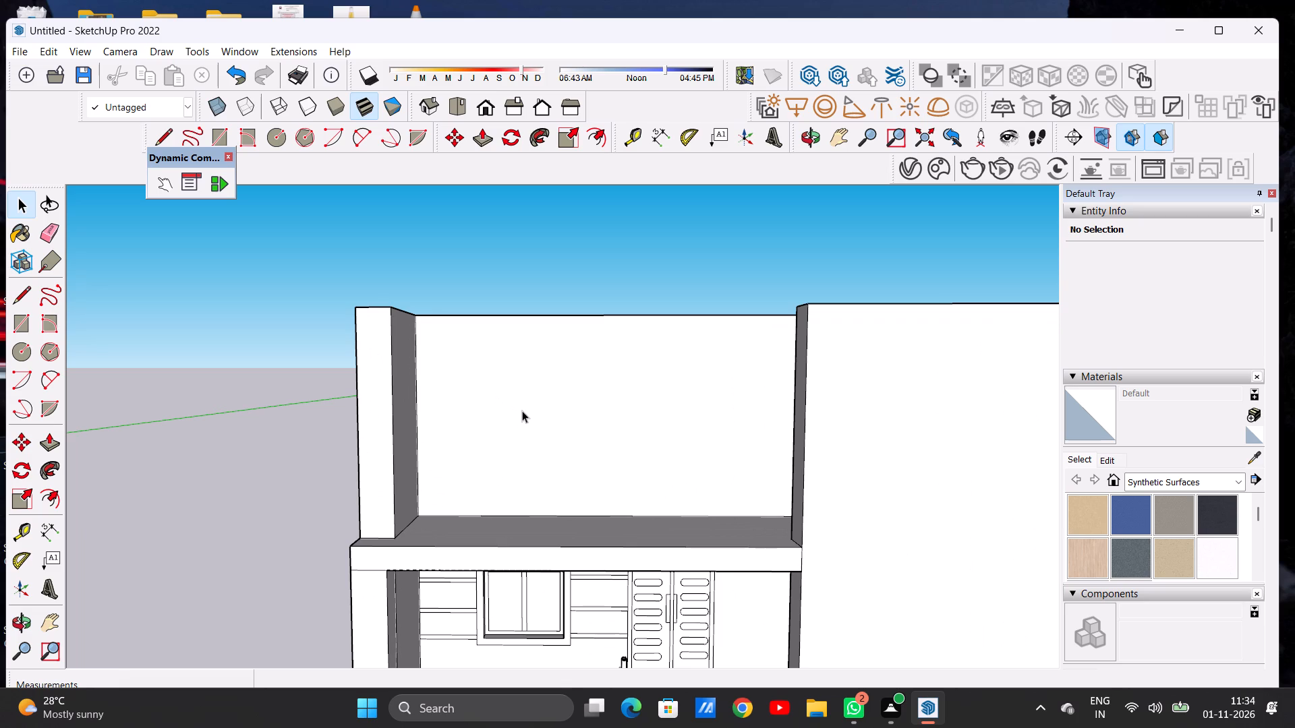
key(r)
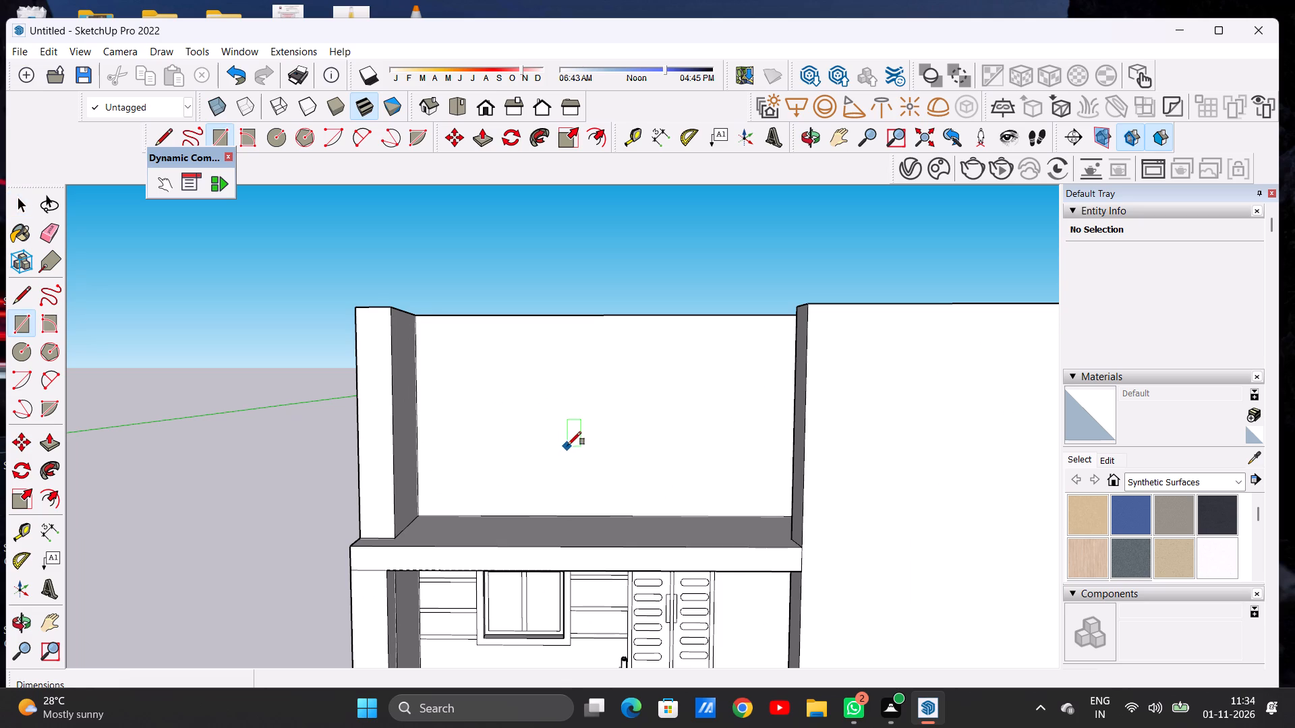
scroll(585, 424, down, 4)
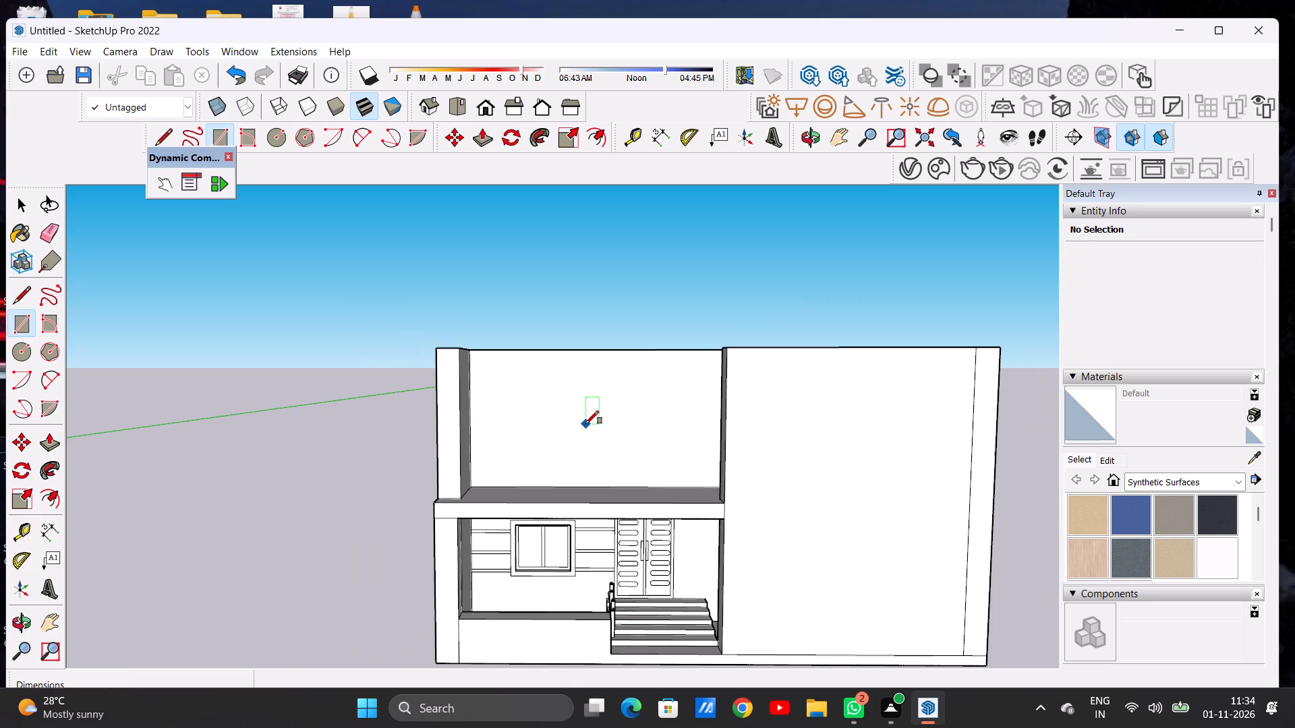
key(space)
Push/Pull the narrow end face of the raised front wall about 5' 10 1/2" across the porch slab towards the opposite side wall.
scroll(695, 479, down, 1)
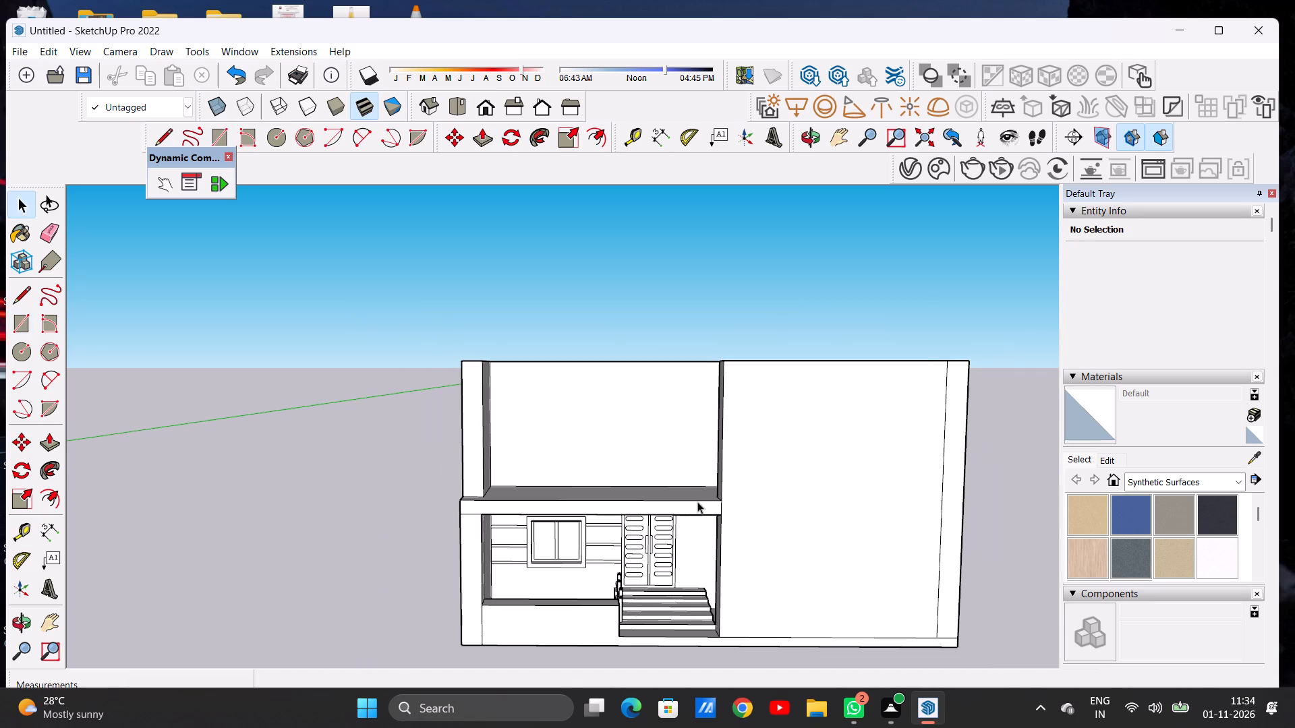
middle_drag(664, 502, 689, 523)
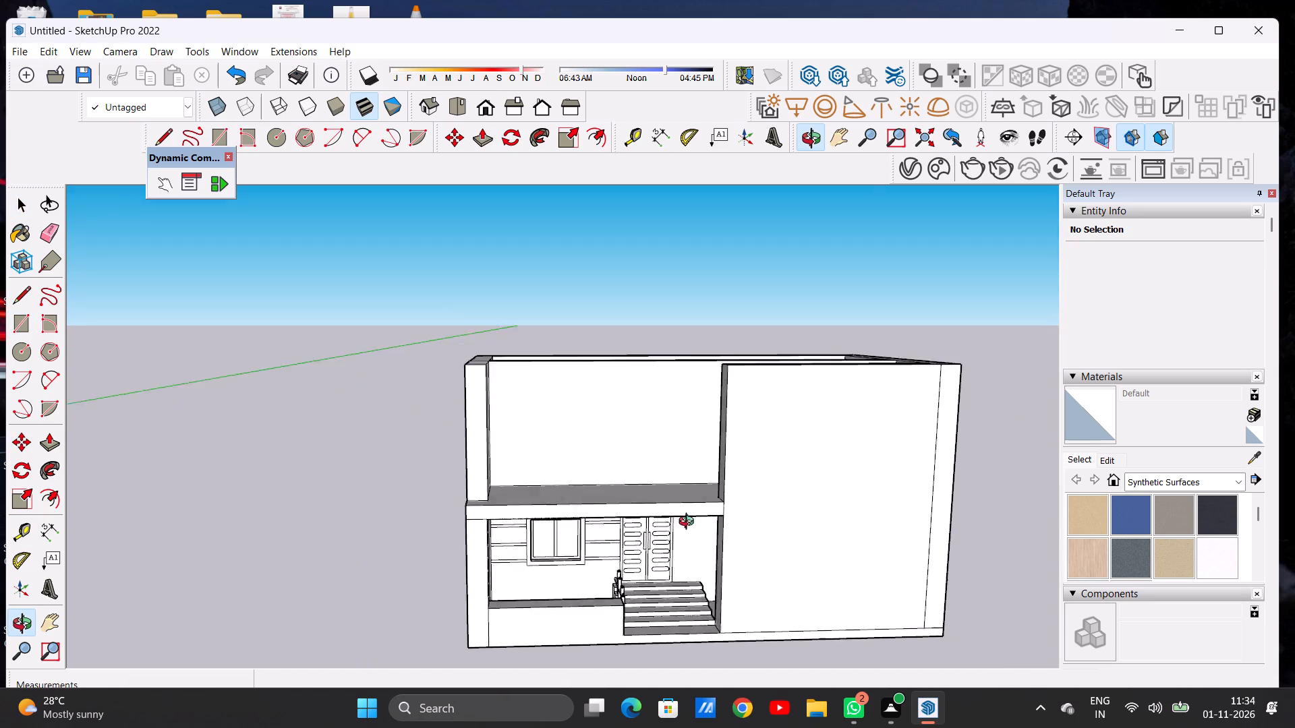
middle_drag(689, 523, 708, 603)
scroll(713, 489, up, 1)
scroll(714, 488, down, 1)
scroll(714, 488, up, 5)
key(p)
scroll(720, 493, up, 4)
click(722, 495)
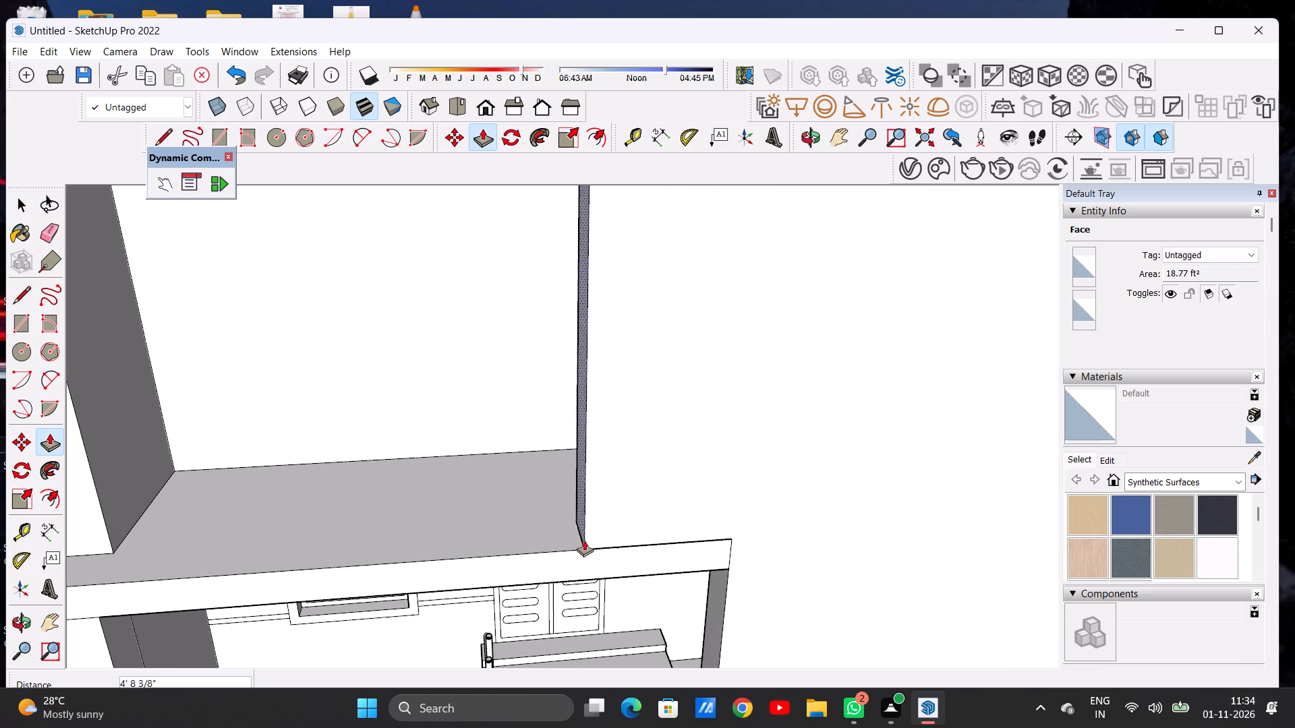
scroll(602, 538, down, 10)
click(585, 525)
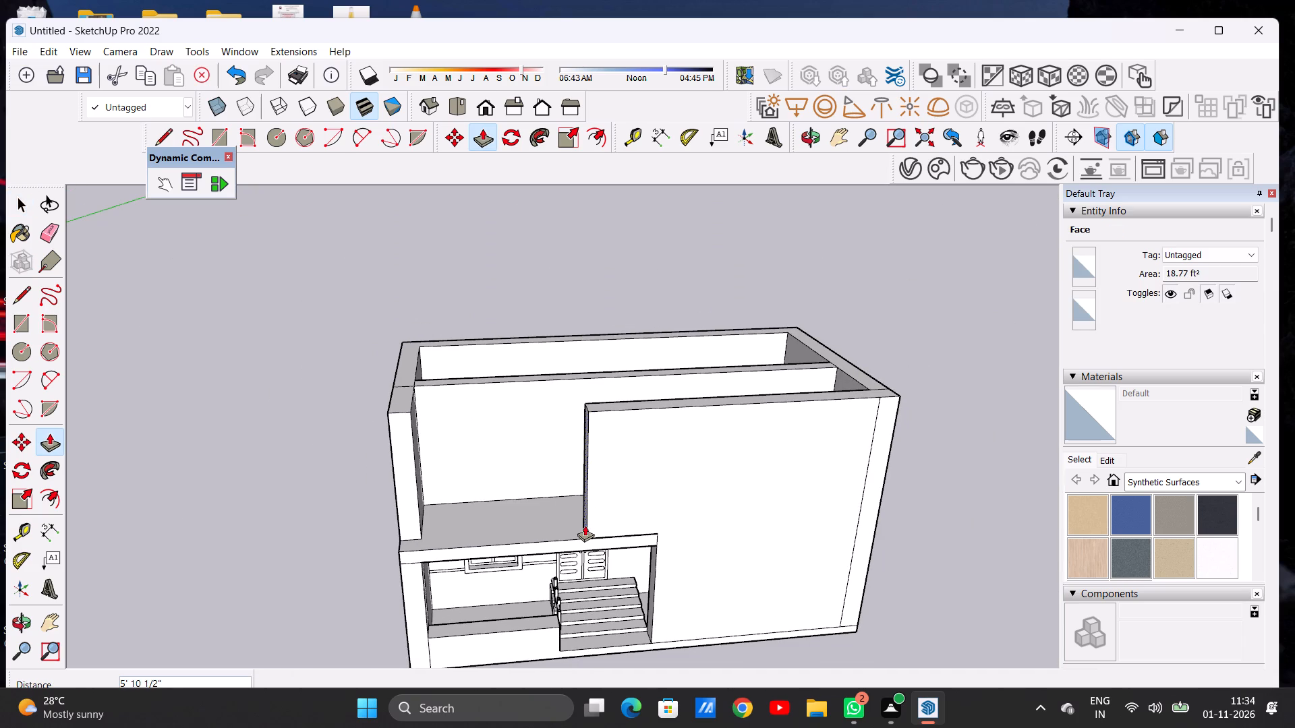
key(space)
Examine the extended upper front wall above the porch from the front and from the porch side.
middle_drag(618, 540, 565, 417)
middle_drag(565, 417, 568, 444)
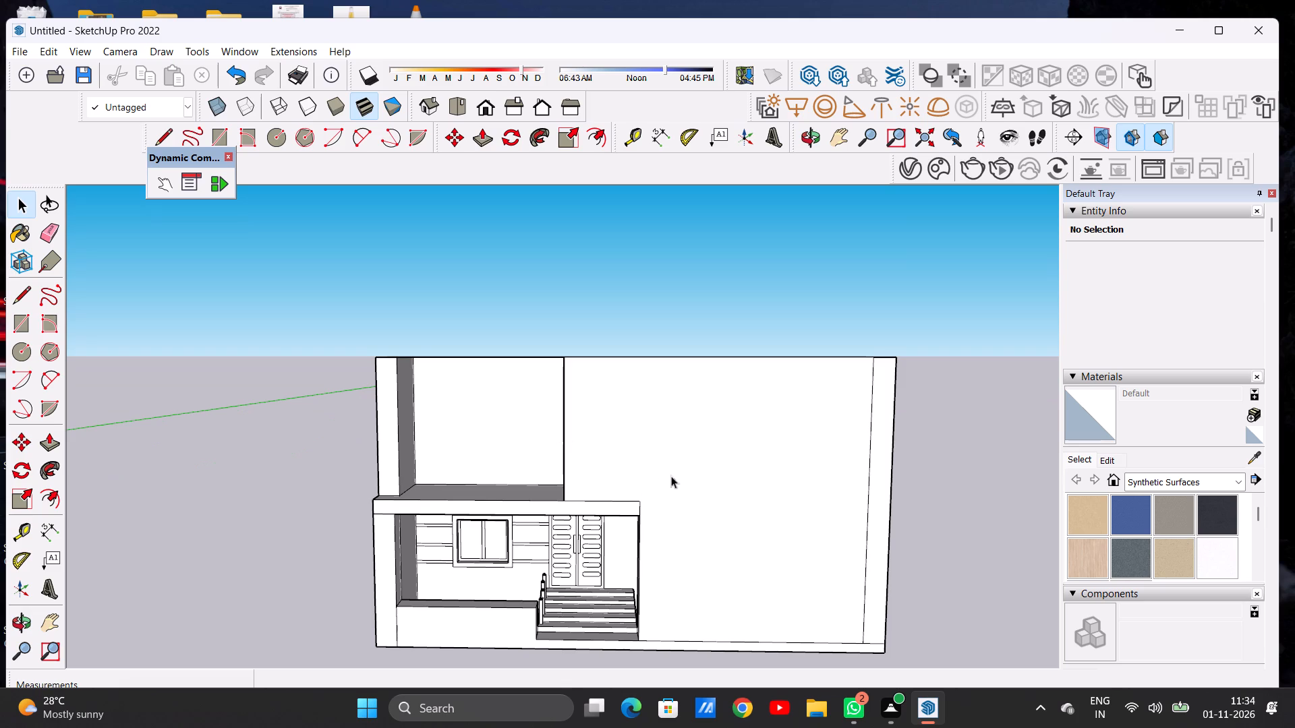
scroll(697, 481, down, 4)
scroll(749, 458, down, 5)
middle_drag(691, 452, 684, 431)
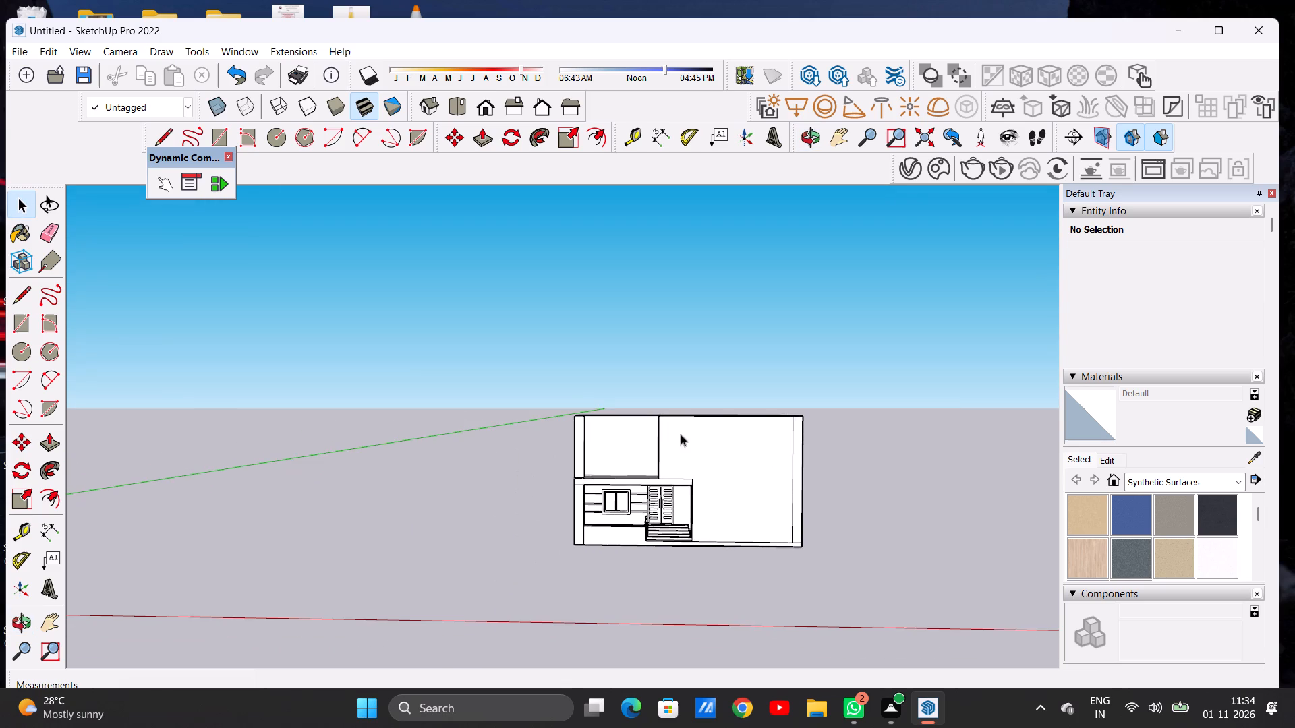
scroll(665, 454, up, 7)
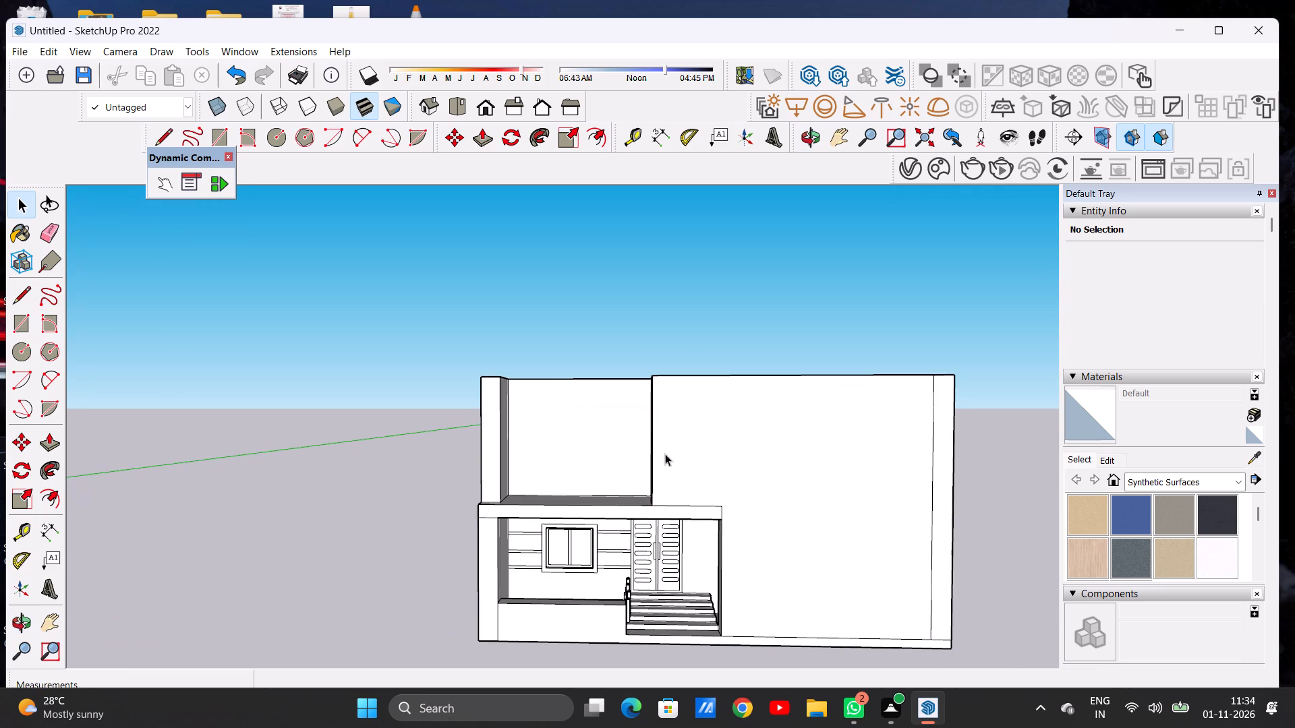
scroll(667, 464, down, 5)
middle_click(680, 479)
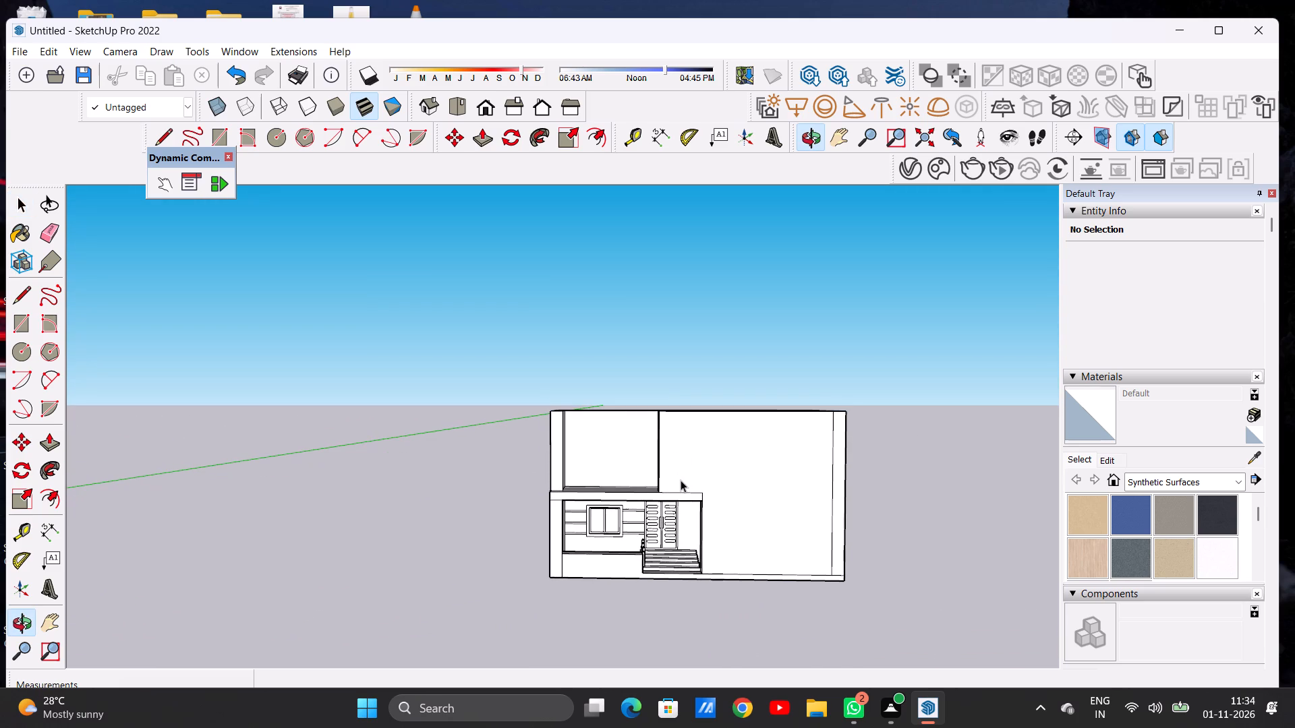
scroll(691, 485, up, 6)
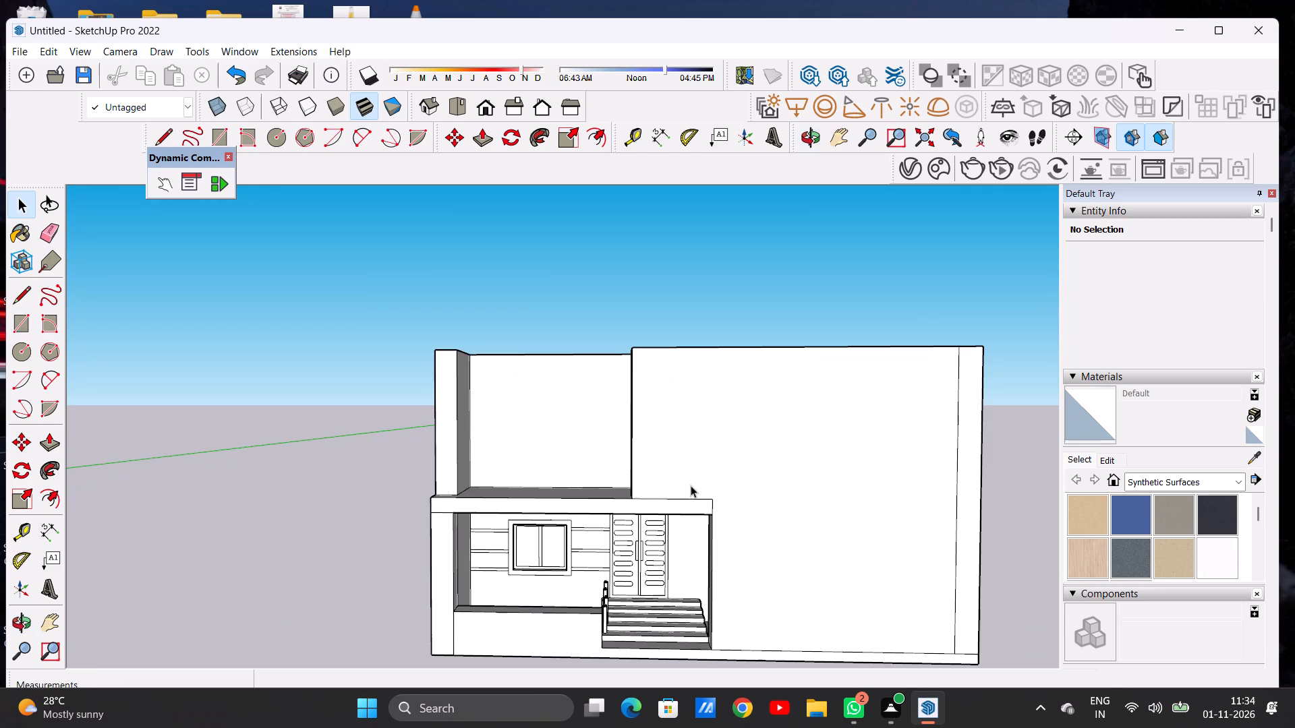
middle_drag(691, 486, 830, 496)
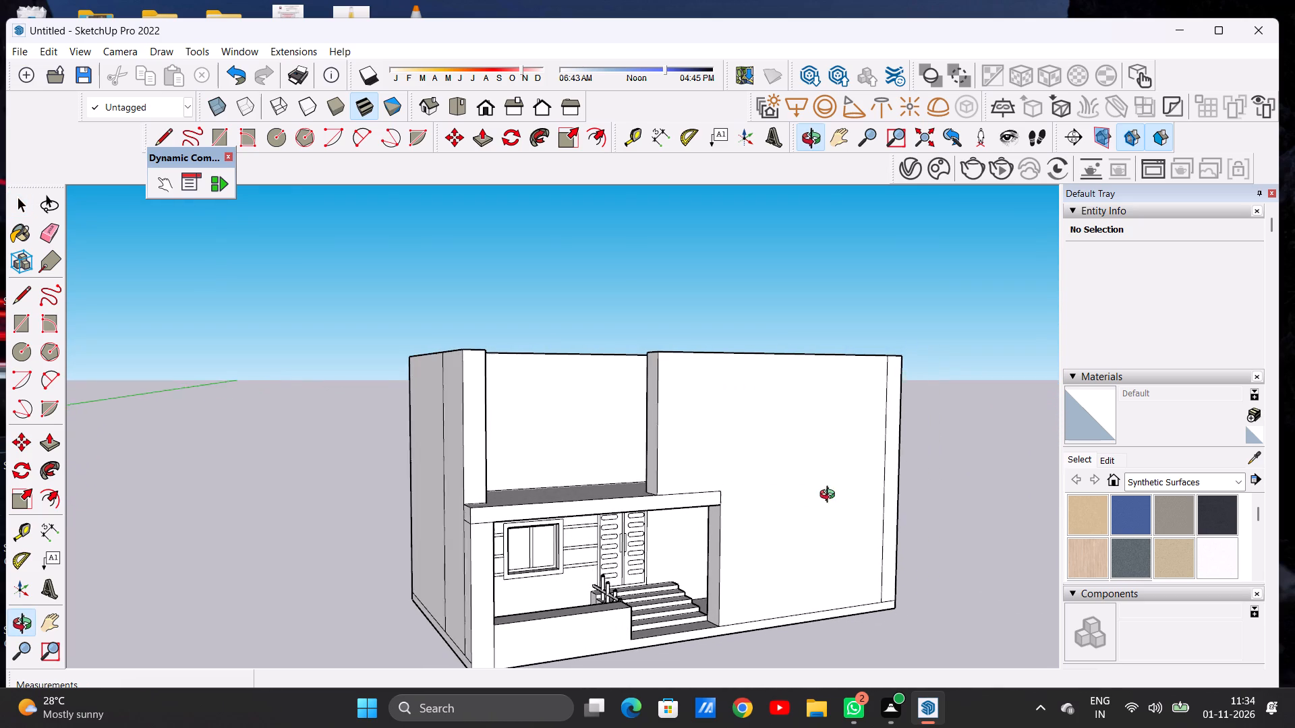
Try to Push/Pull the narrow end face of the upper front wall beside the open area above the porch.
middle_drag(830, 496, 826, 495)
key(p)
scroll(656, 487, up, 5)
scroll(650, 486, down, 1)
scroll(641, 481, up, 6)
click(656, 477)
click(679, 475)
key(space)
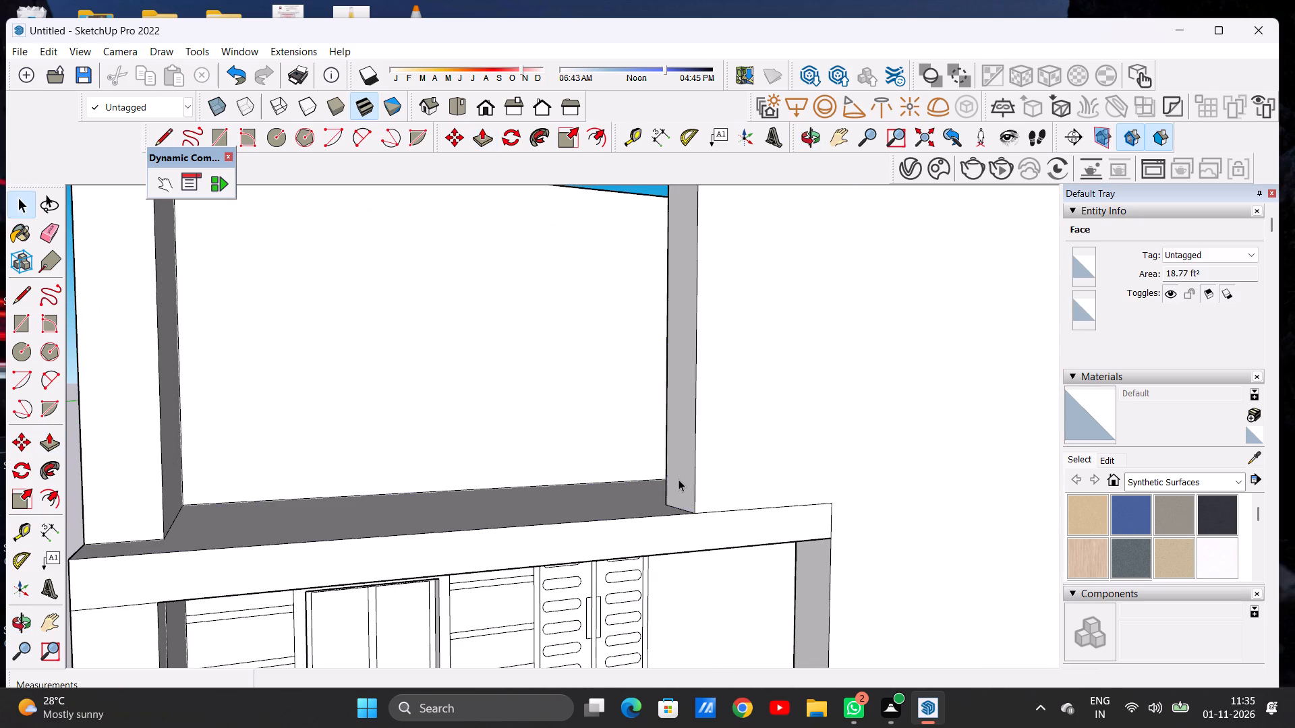
Draw a door rectangle about 5' 15/16" wide and 9' 2 5/8" high on the upper rear wall, standing on the porch slab.
scroll(697, 506, down, 9)
scroll(701, 470, up, 1)
scroll(703, 470, down, 2)
middle_drag(729, 466, 612, 481)
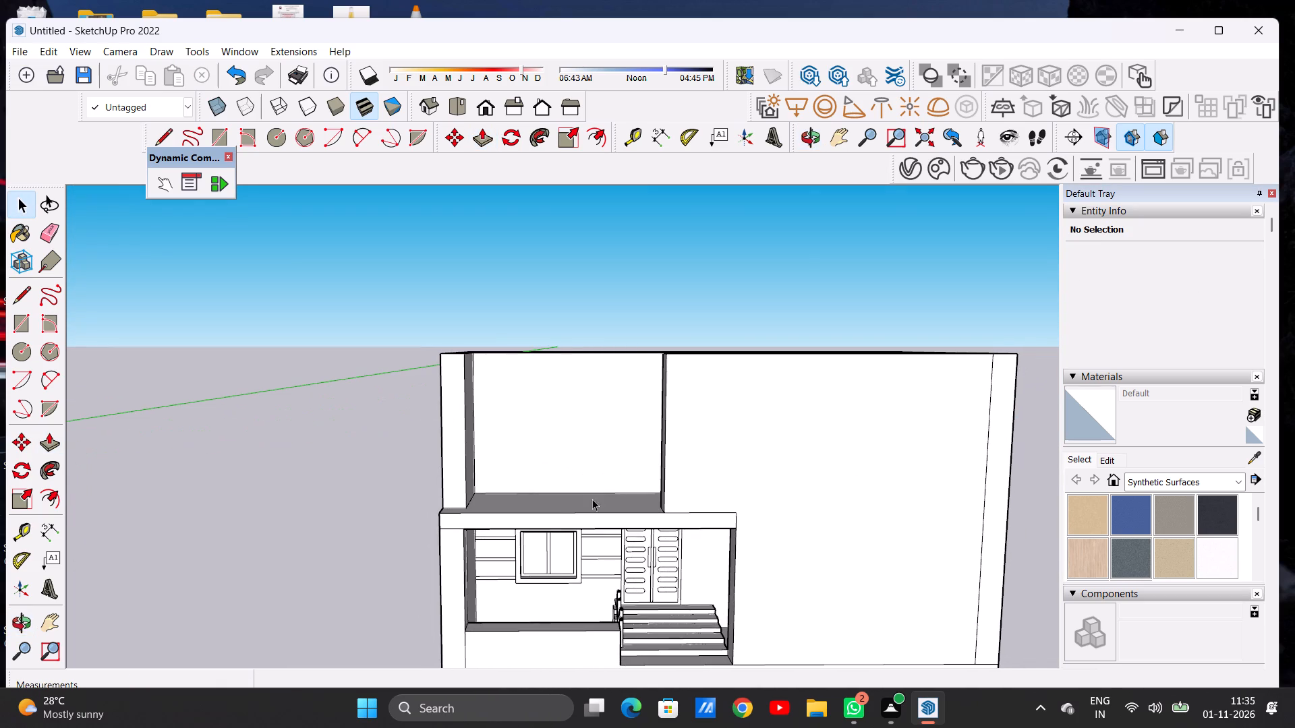
scroll(585, 489, down, 6)
middle_drag(596, 488, 602, 458)
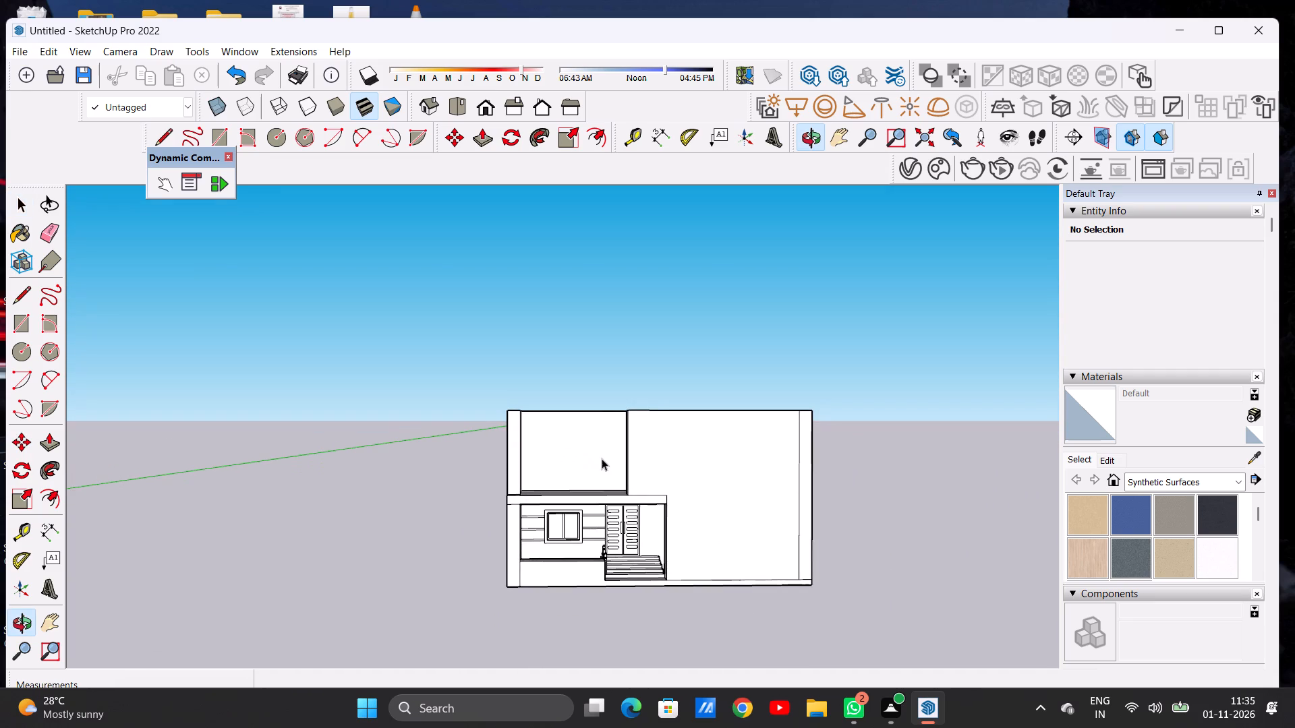
middle_drag(602, 458, 593, 458)
scroll(607, 466, up, 13)
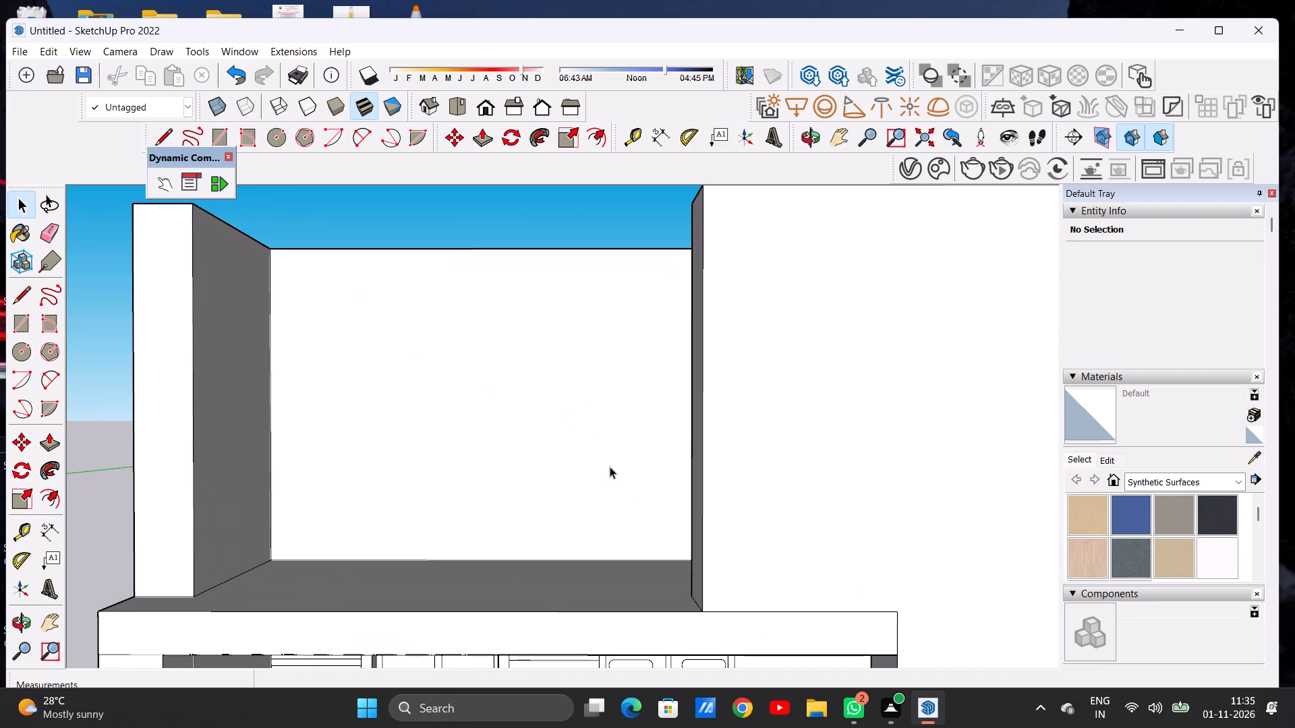
key(r)
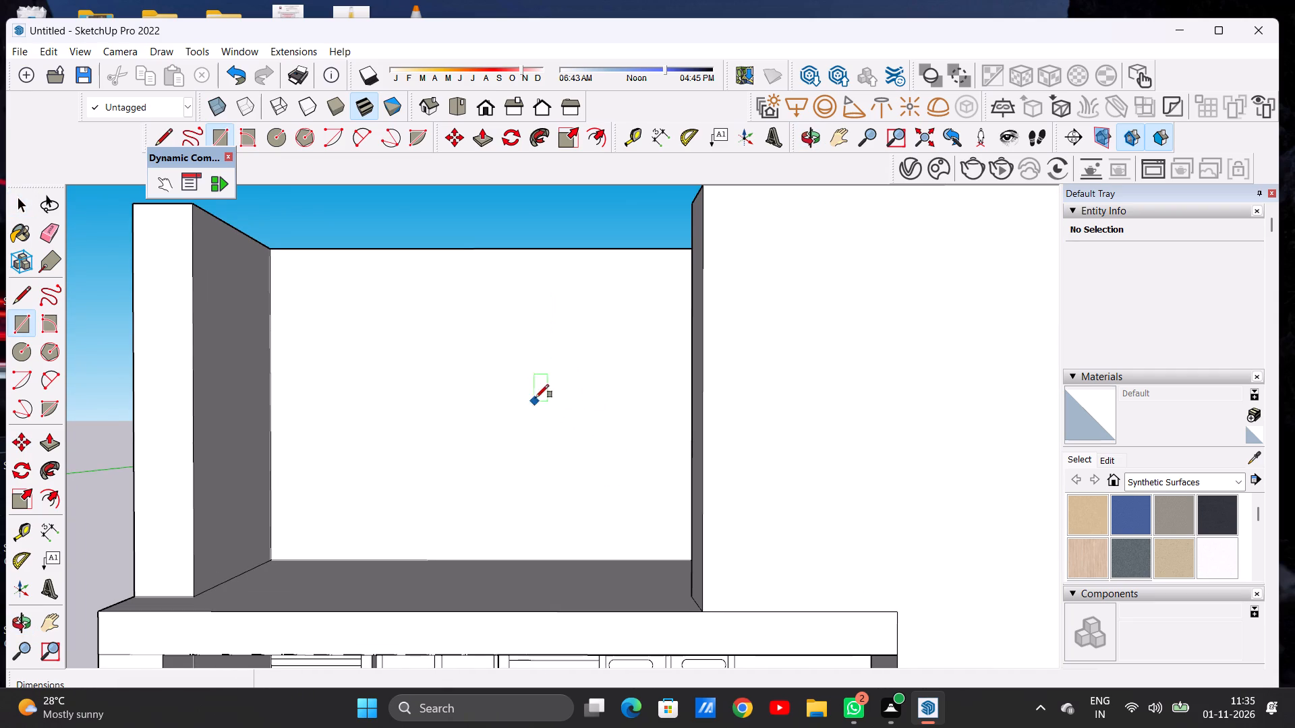
click(498, 557)
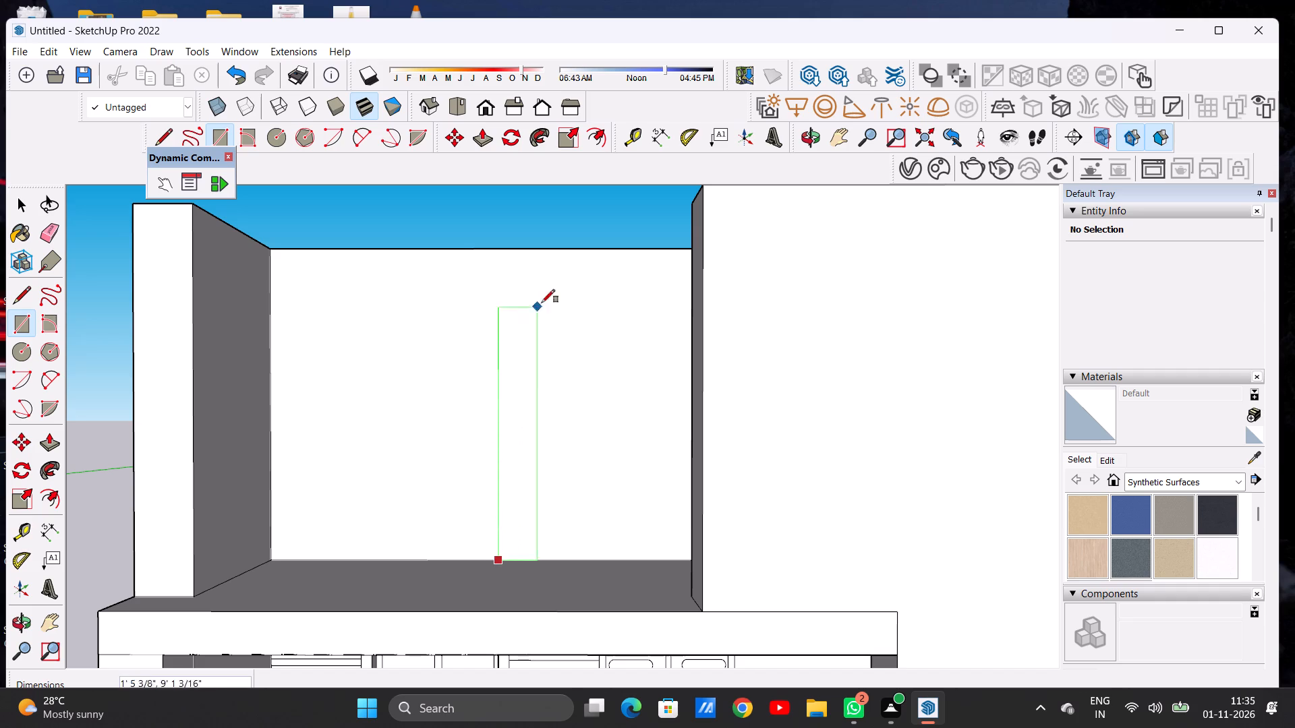
click(641, 302)
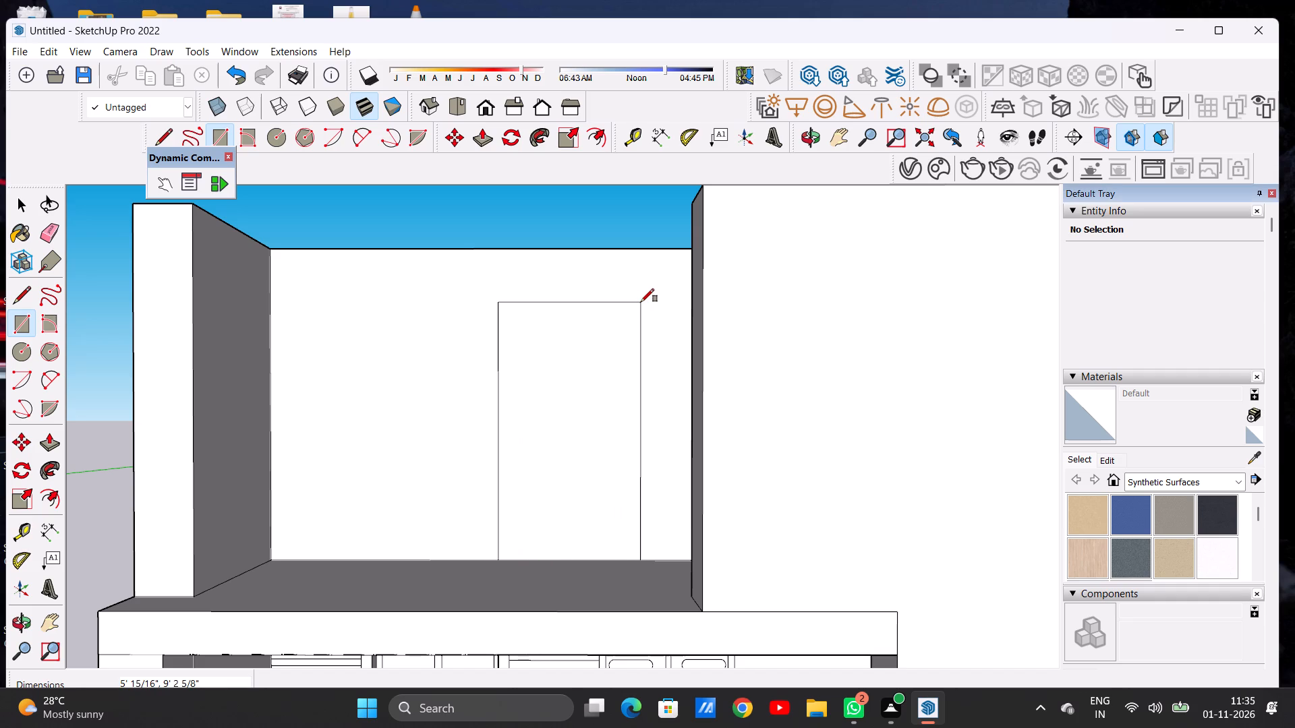
key(space)
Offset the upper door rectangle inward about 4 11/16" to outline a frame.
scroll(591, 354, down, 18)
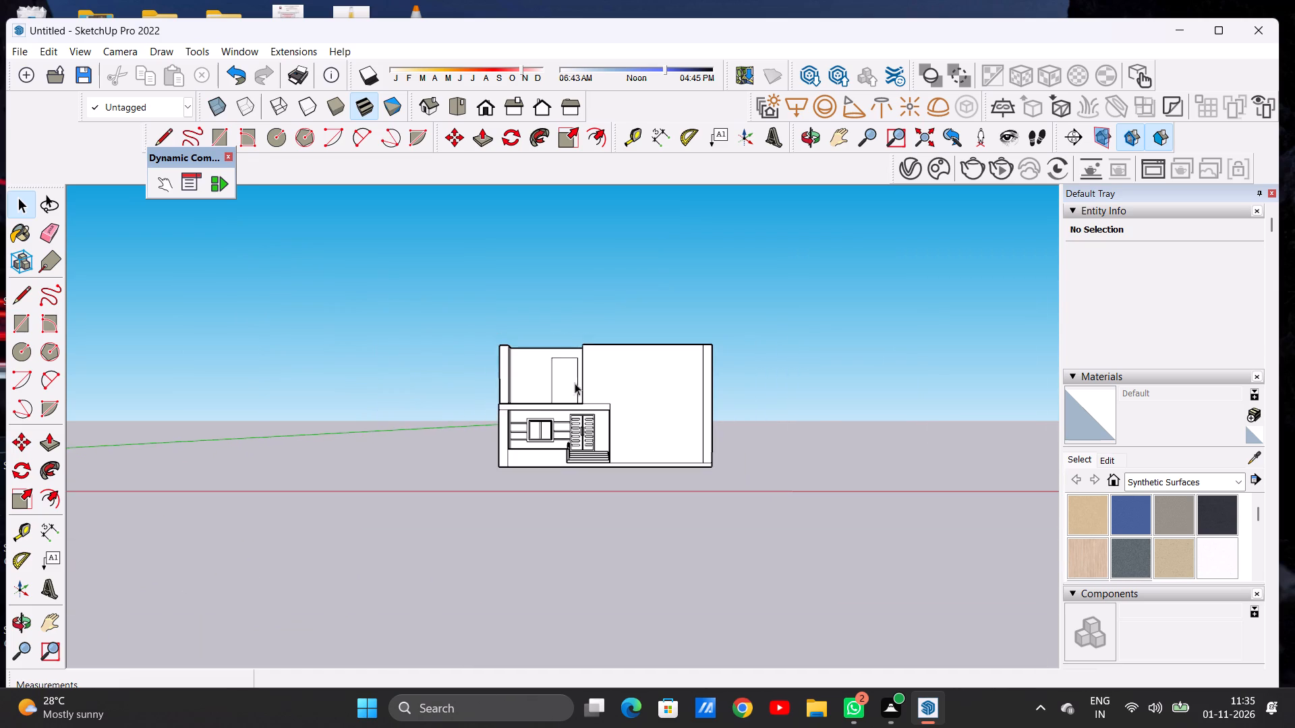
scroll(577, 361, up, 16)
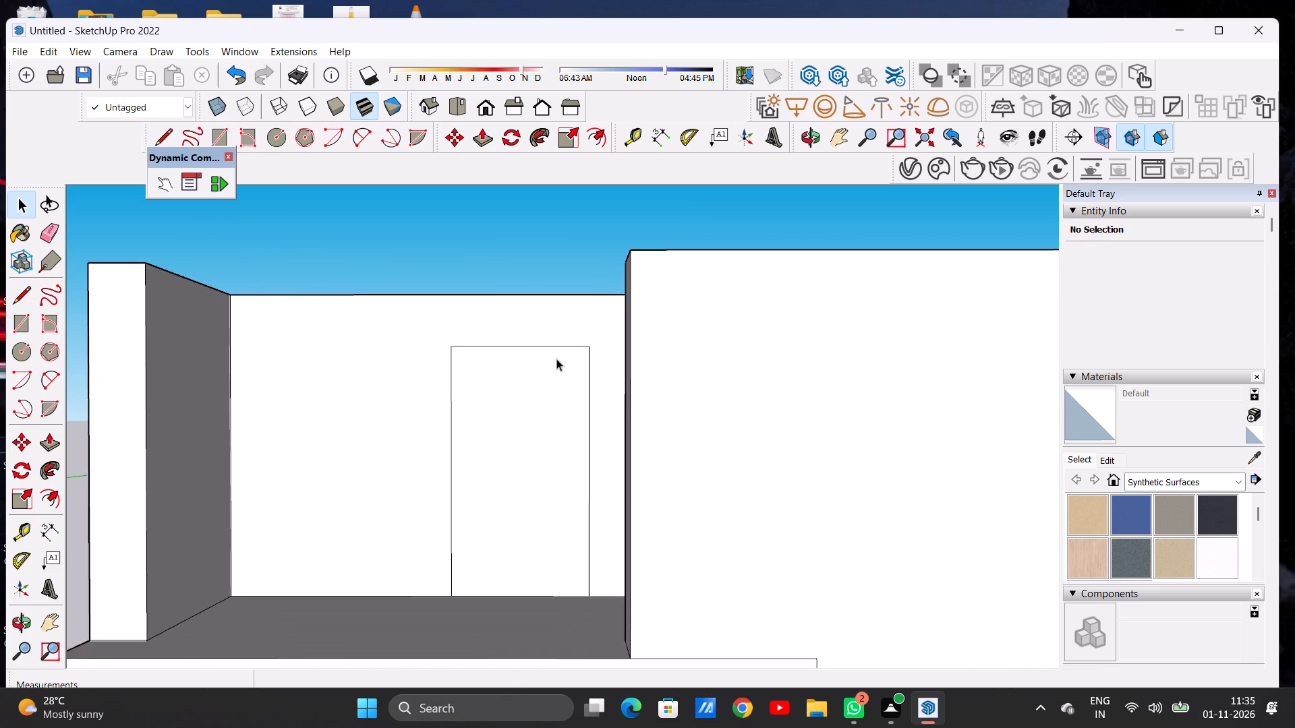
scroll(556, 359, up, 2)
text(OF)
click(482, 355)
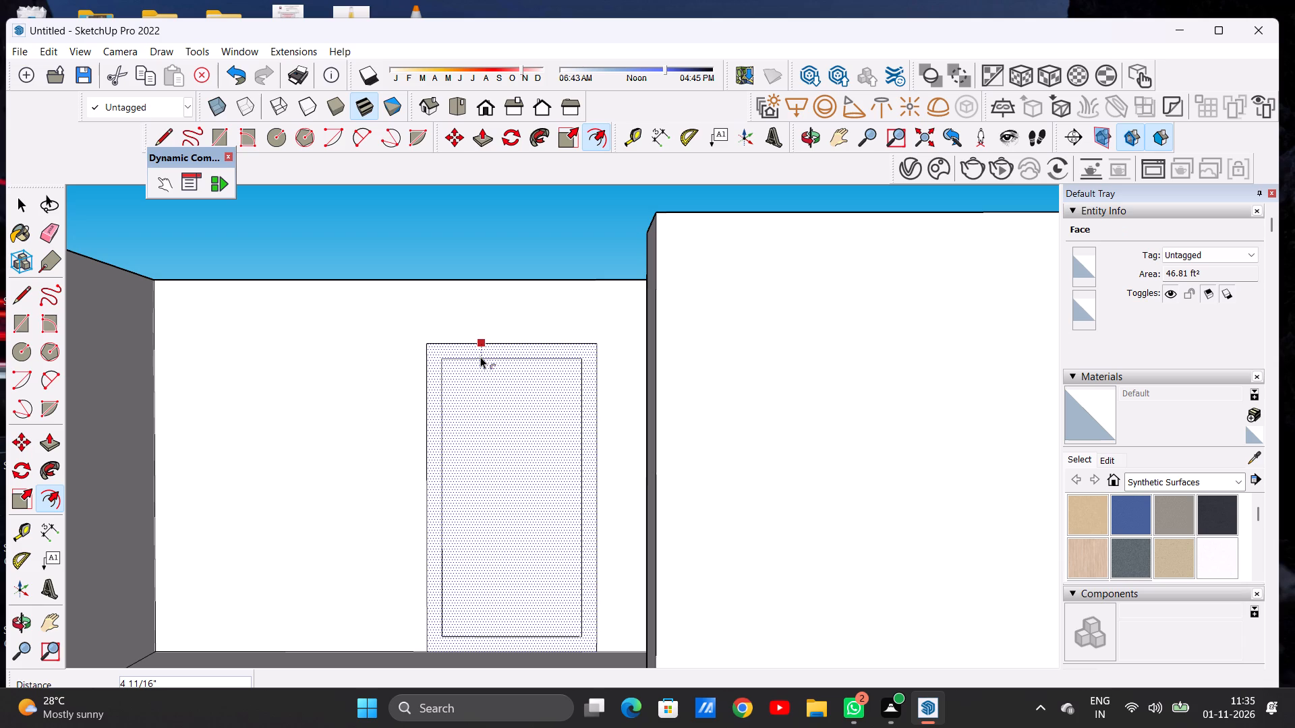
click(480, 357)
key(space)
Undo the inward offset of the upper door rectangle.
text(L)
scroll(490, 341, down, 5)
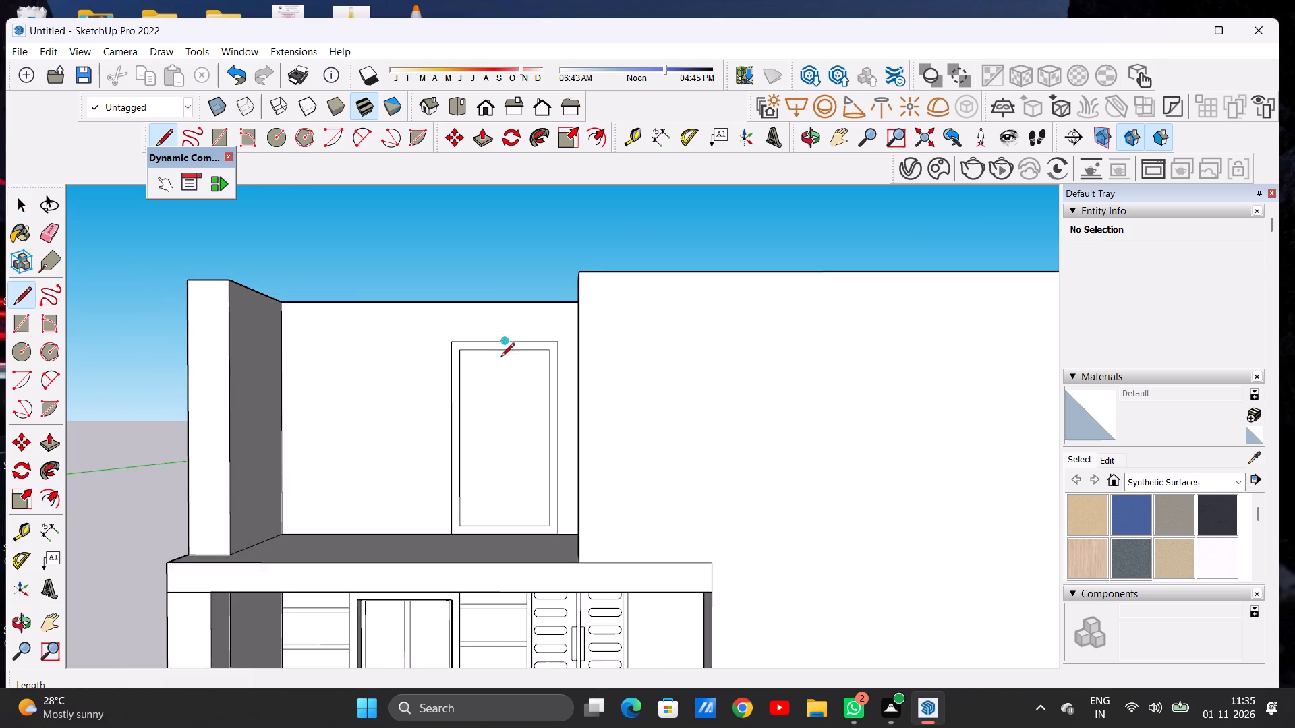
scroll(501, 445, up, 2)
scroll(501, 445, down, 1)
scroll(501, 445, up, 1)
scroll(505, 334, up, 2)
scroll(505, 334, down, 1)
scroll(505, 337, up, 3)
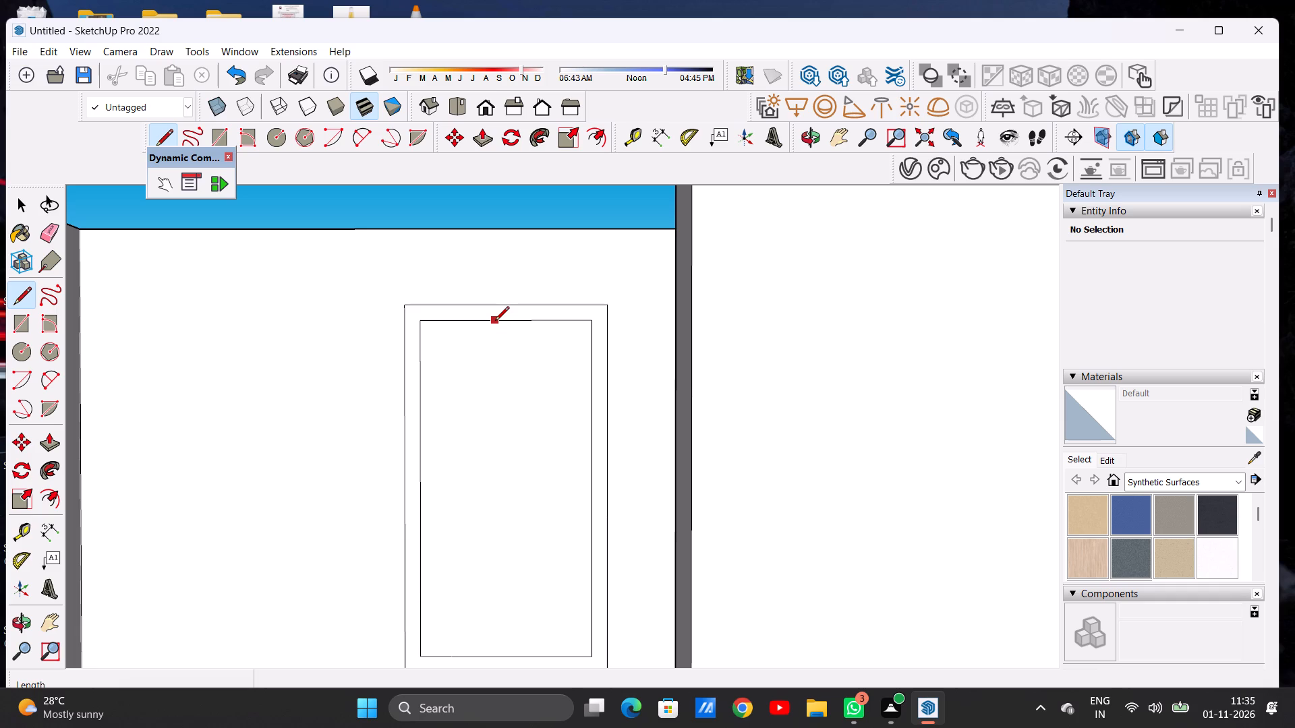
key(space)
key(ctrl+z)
Offset the upper door rectangle inward about 3 5/8" to outline its frame.
key(o)
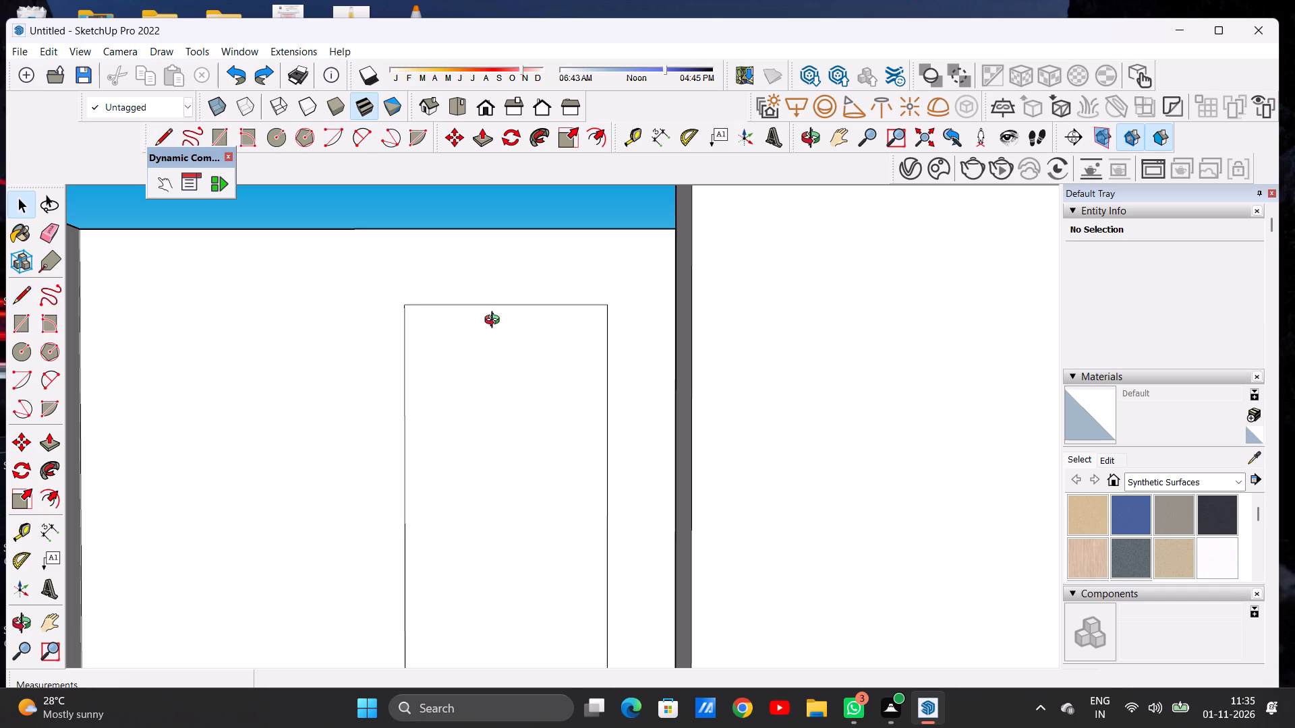
key(f)
click(430, 317)
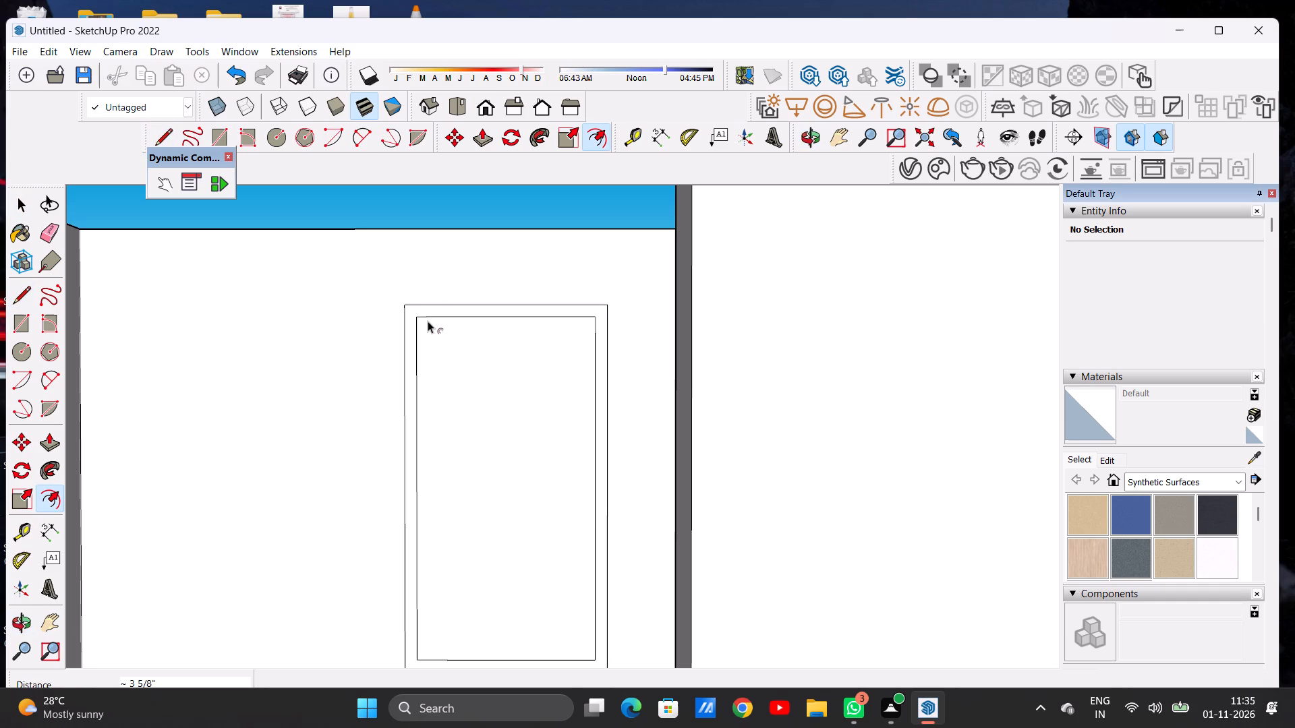
key(space)
Draw two closely spaced vertical lines about 8' 7 3/8" long down the middle of the inner door outline, dividing it into two leaves.
text(L)
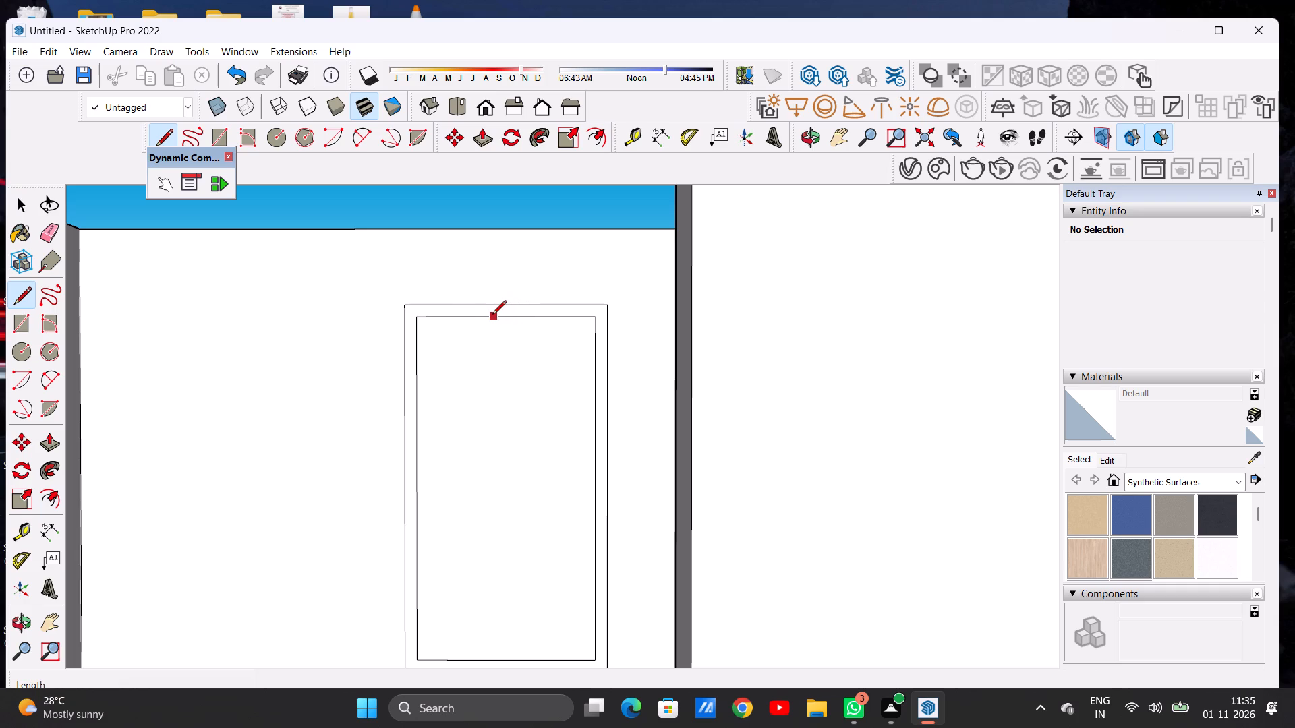
click(496, 318)
scroll(496, 348, down, 5)
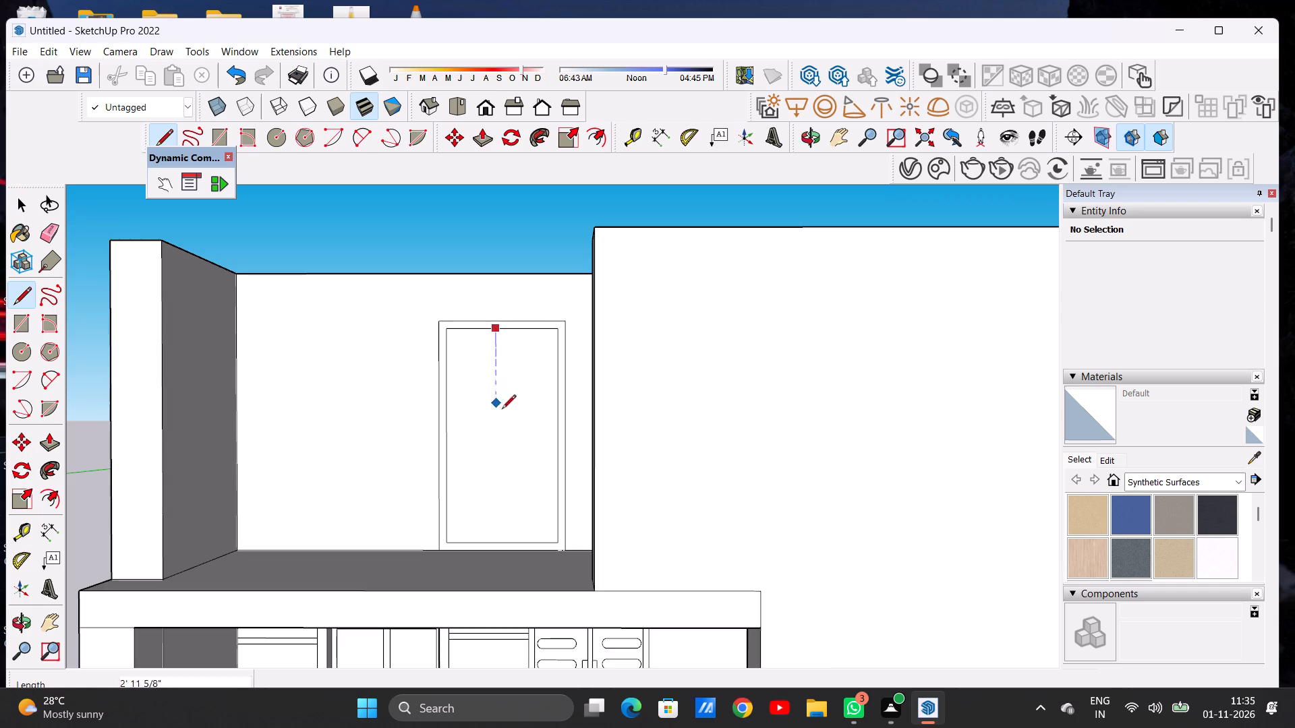
scroll(498, 530, up, 2)
scroll(498, 530, down, 1)
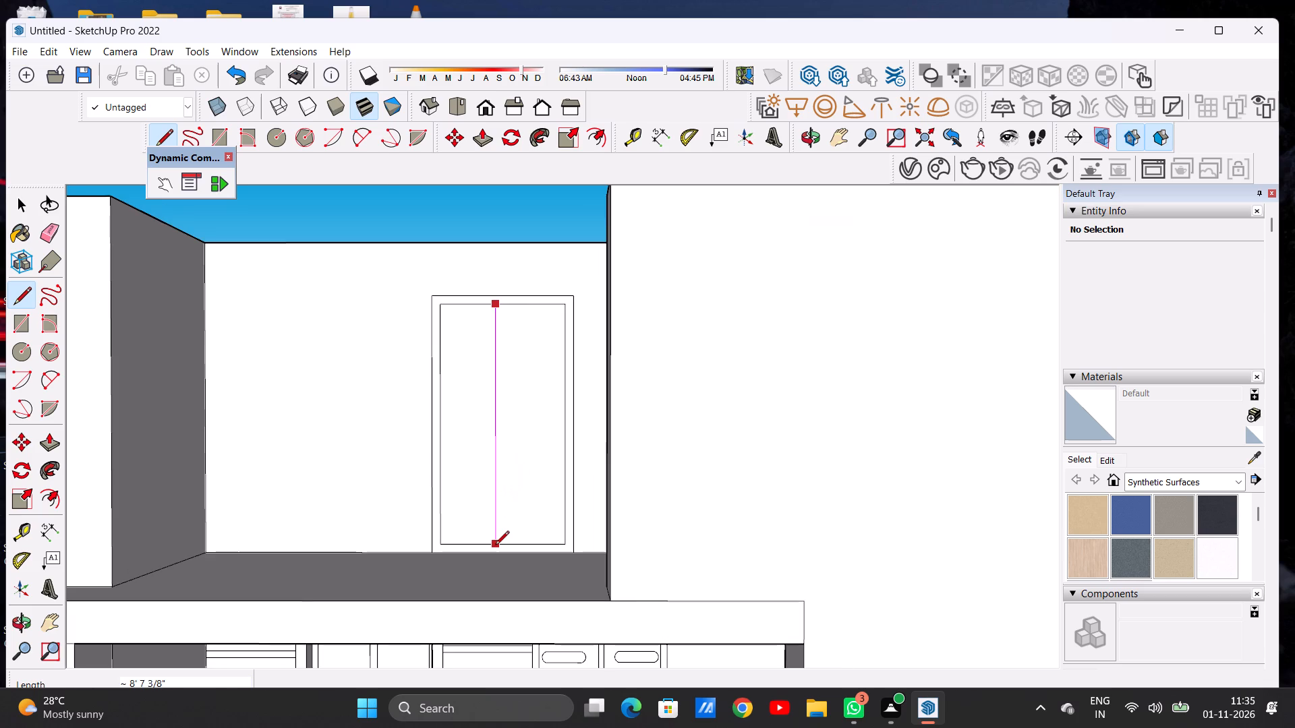
click(495, 546)
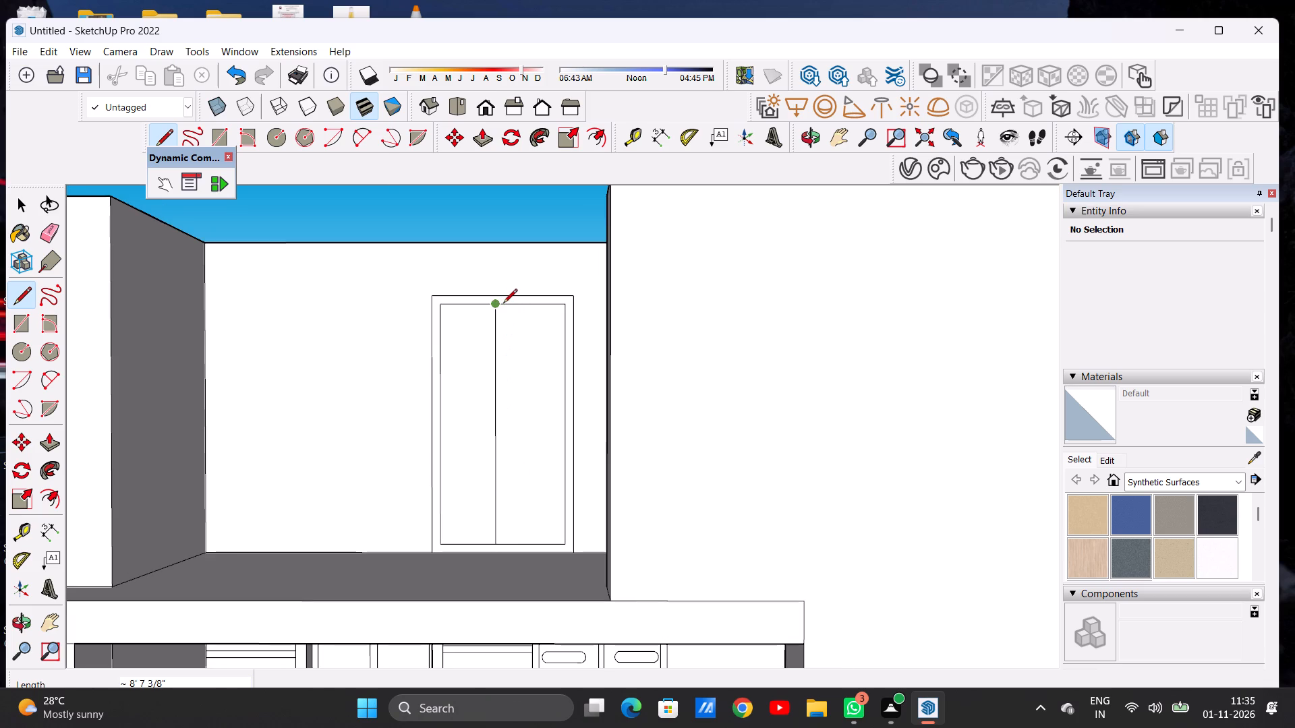
click(505, 305)
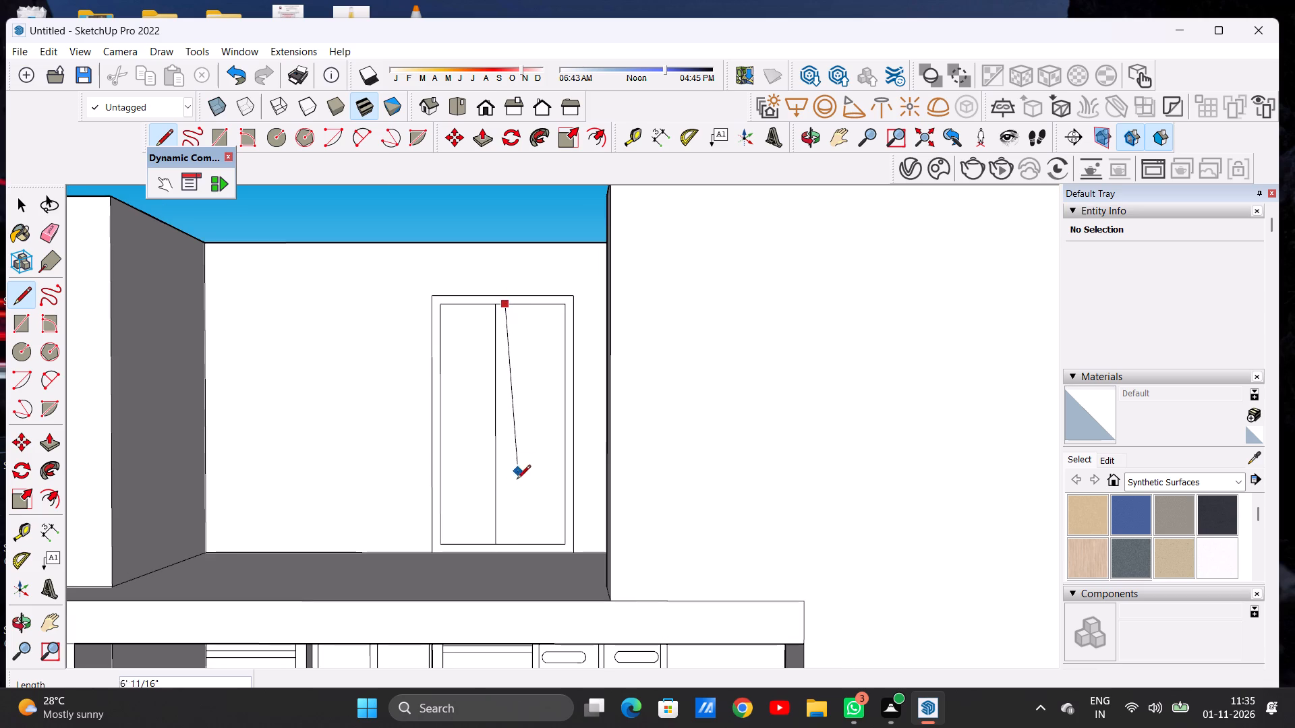
click(507, 545)
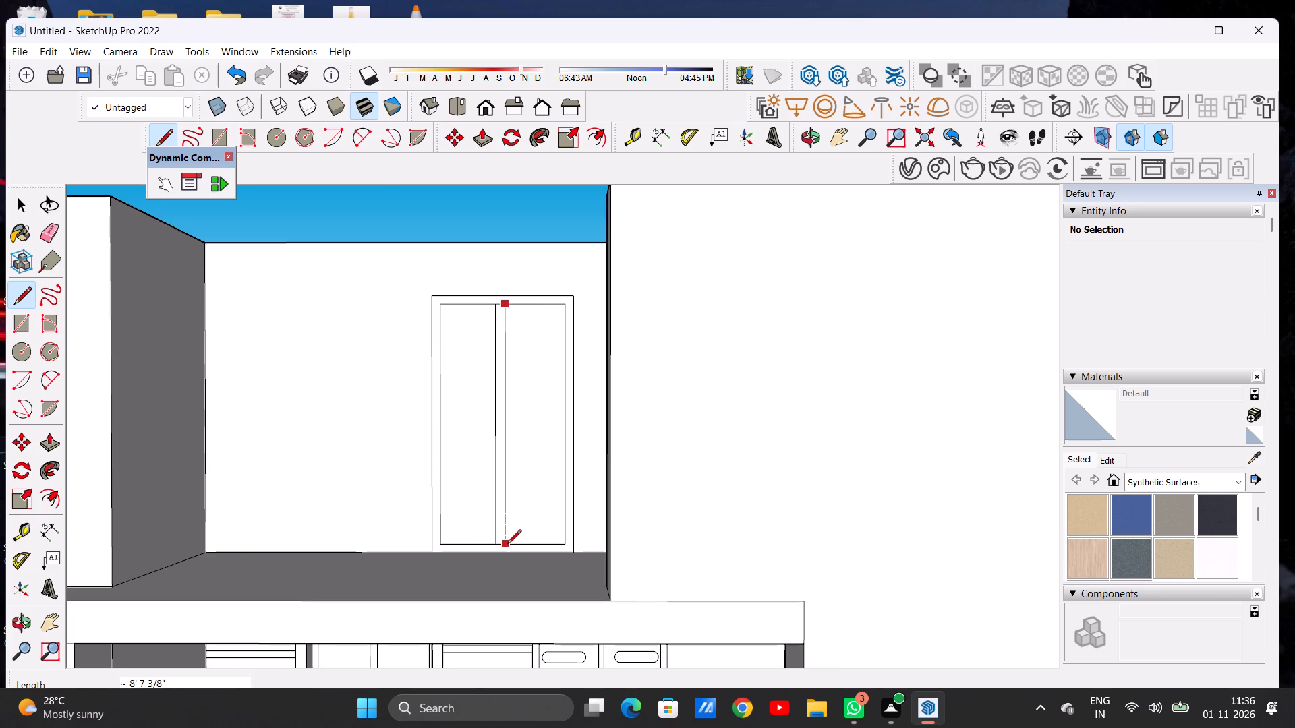
key(space)
Move the left central vertical line of the upper door closer to the right one, narrowing the strip between the leaves.
scroll(503, 338, up, 5)
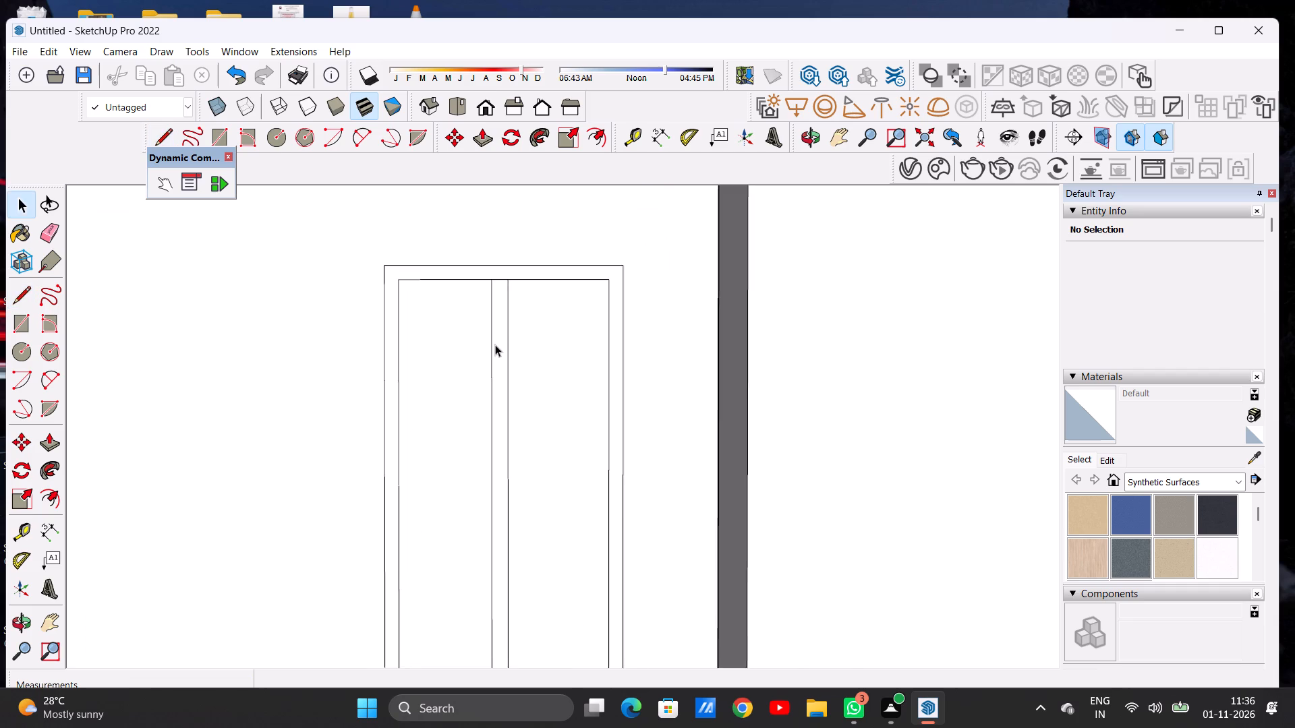
scroll(495, 344, up, 1)
scroll(494, 298, down, 7)
scroll(482, 401, down, 1)
scroll(482, 404, up, 4)
scroll(482, 411, down, 1)
scroll(482, 411, up, 3)
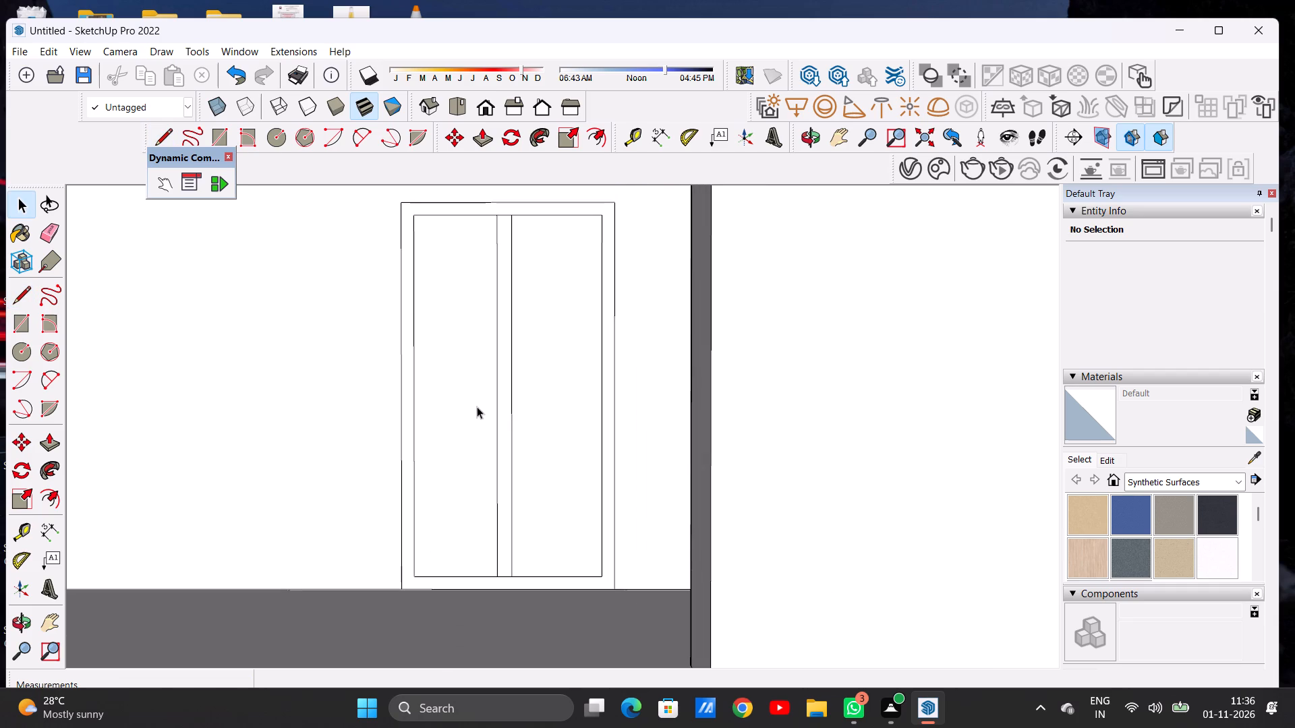
scroll(428, 371, down, 5)
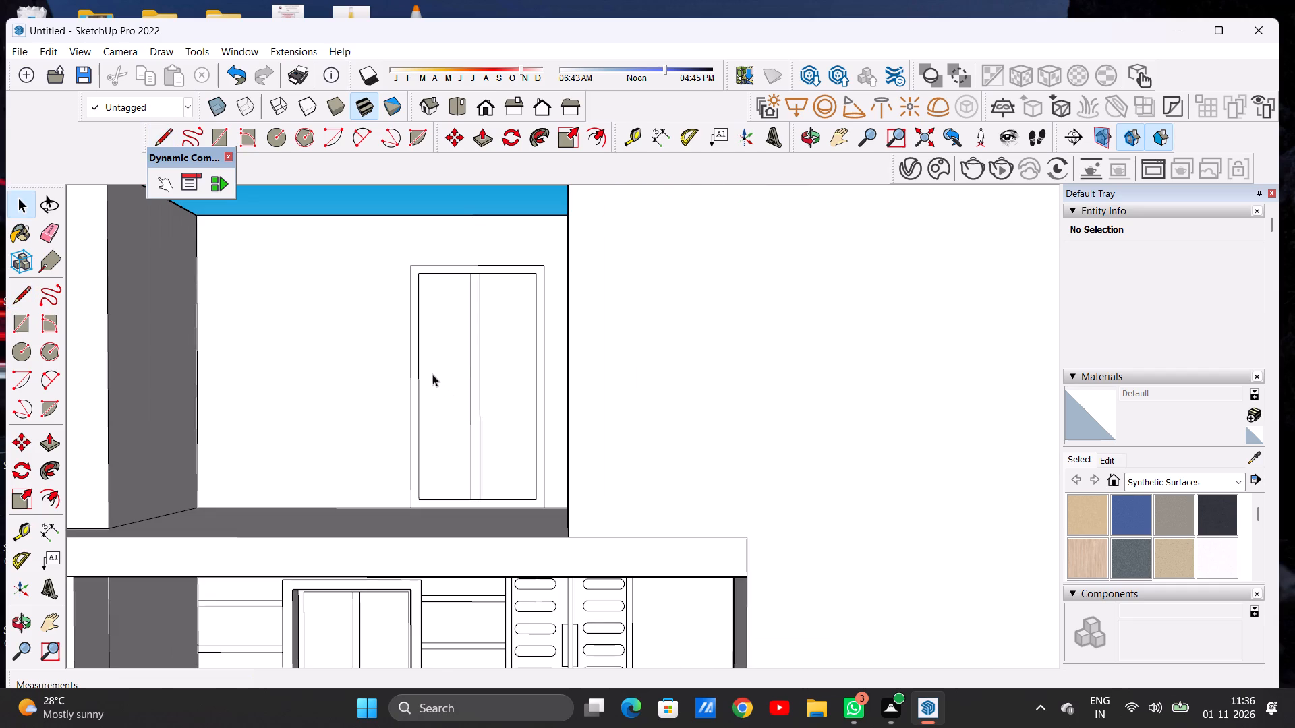
scroll(474, 268, up, 5)
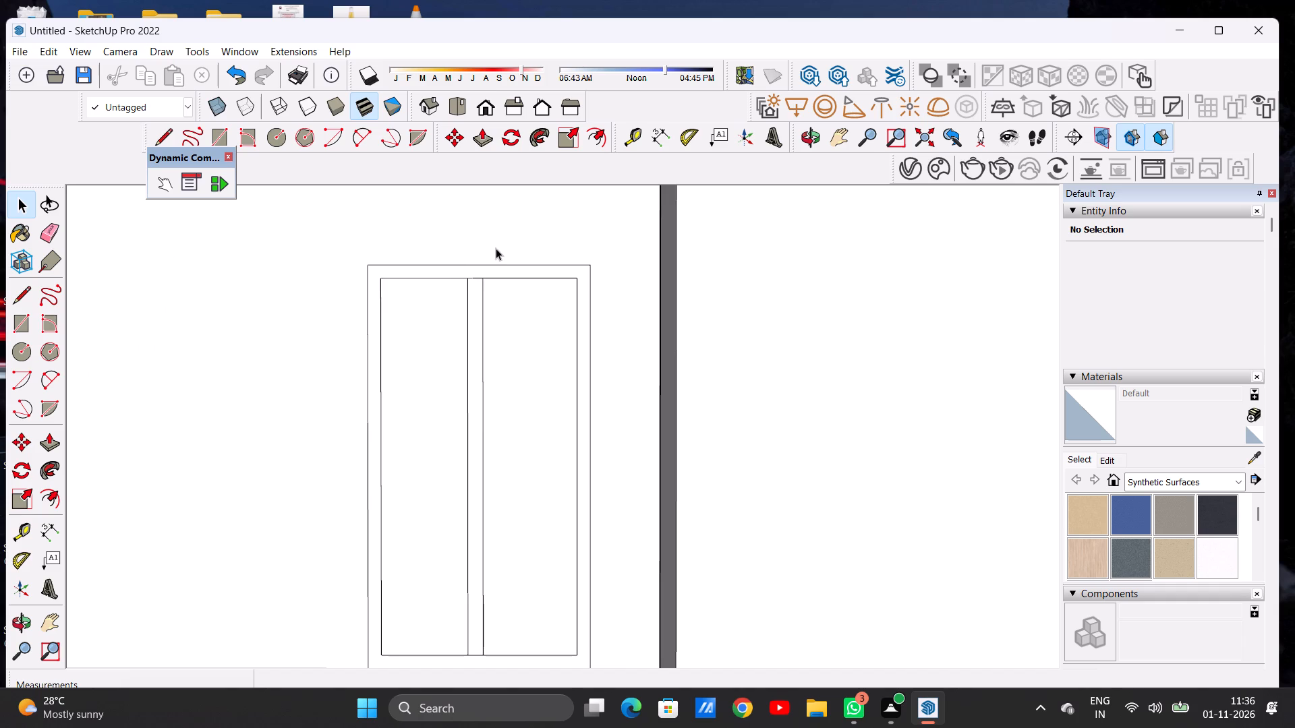
scroll(499, 226, down, 9)
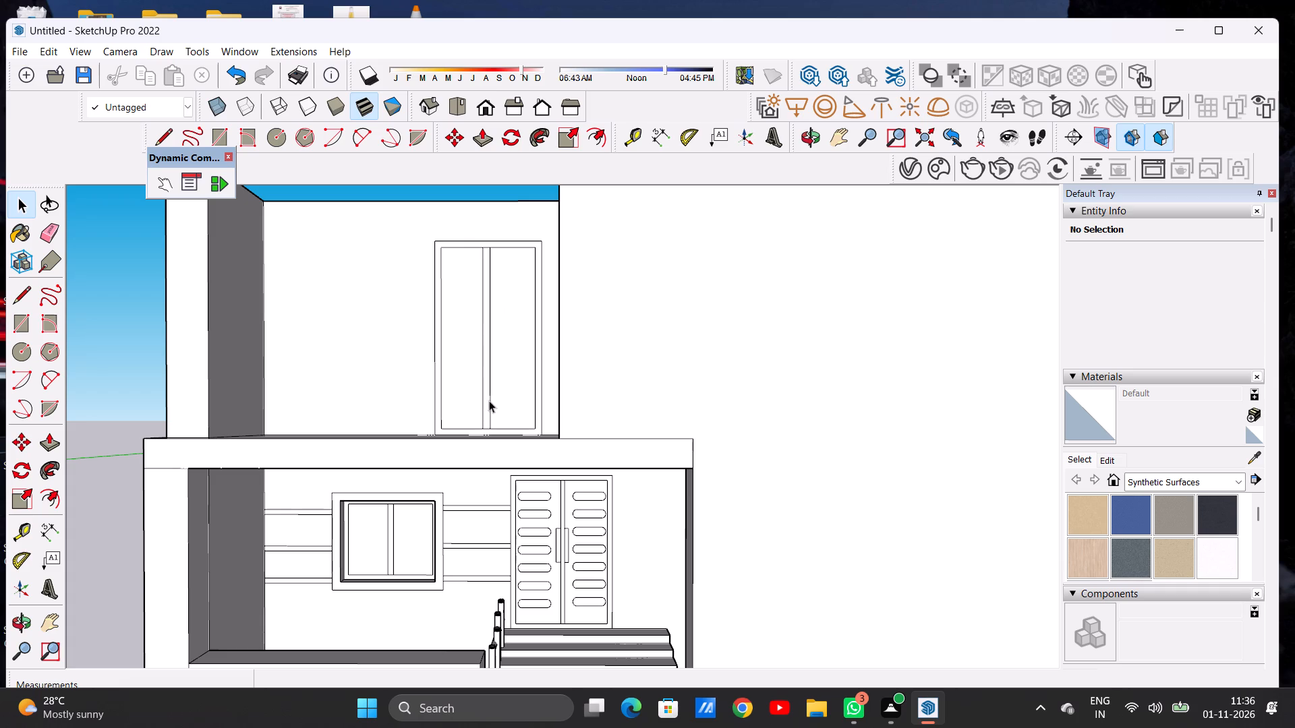
scroll(490, 404, up, 15)
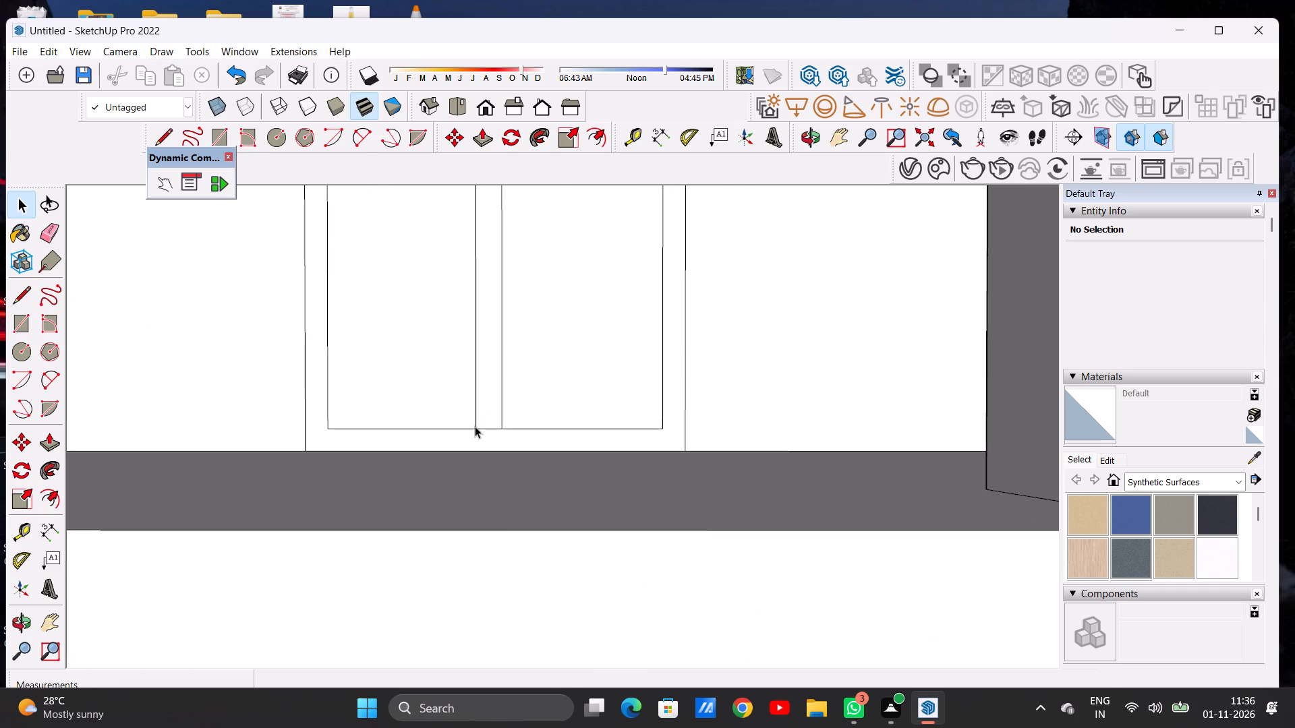
click(475, 426)
key(m)
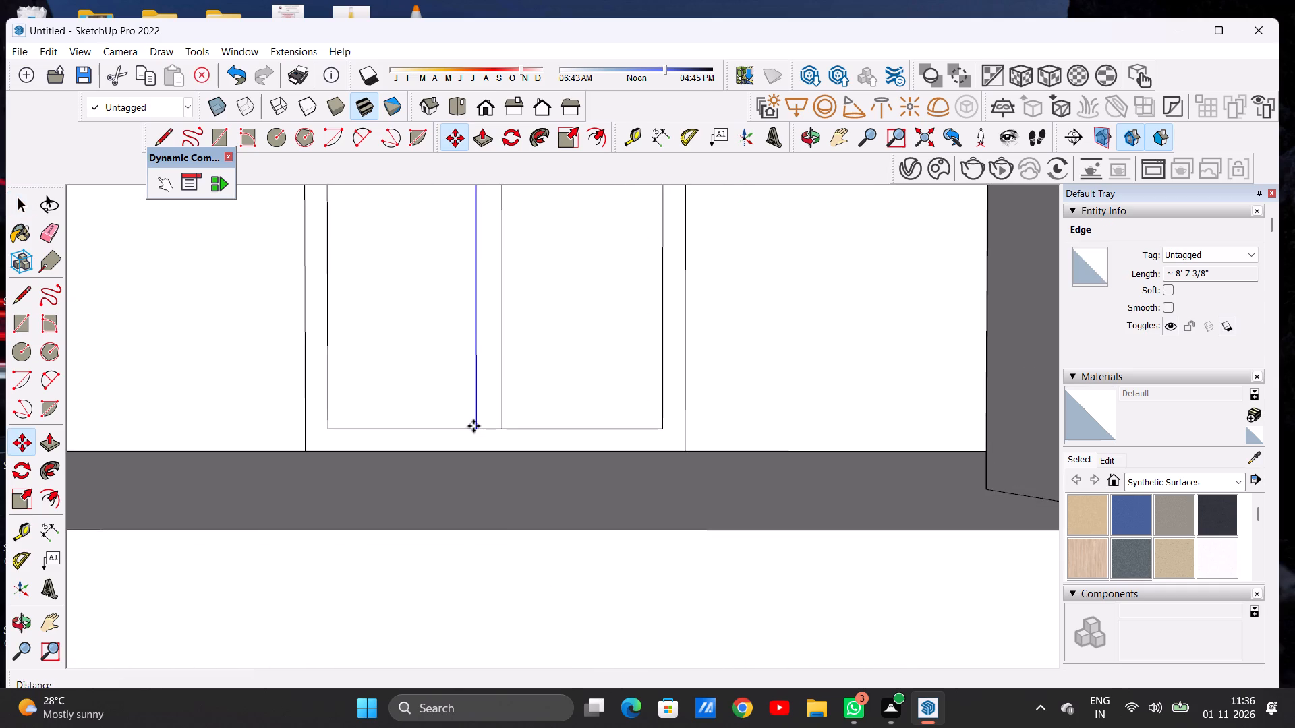
click(473, 426)
click(485, 429)
key(space)
scroll(486, 367, down, 20)
click(505, 206)
Offset the outline of the upper door's left leaf inward about 2 3/4".
scroll(492, 332, up, 2)
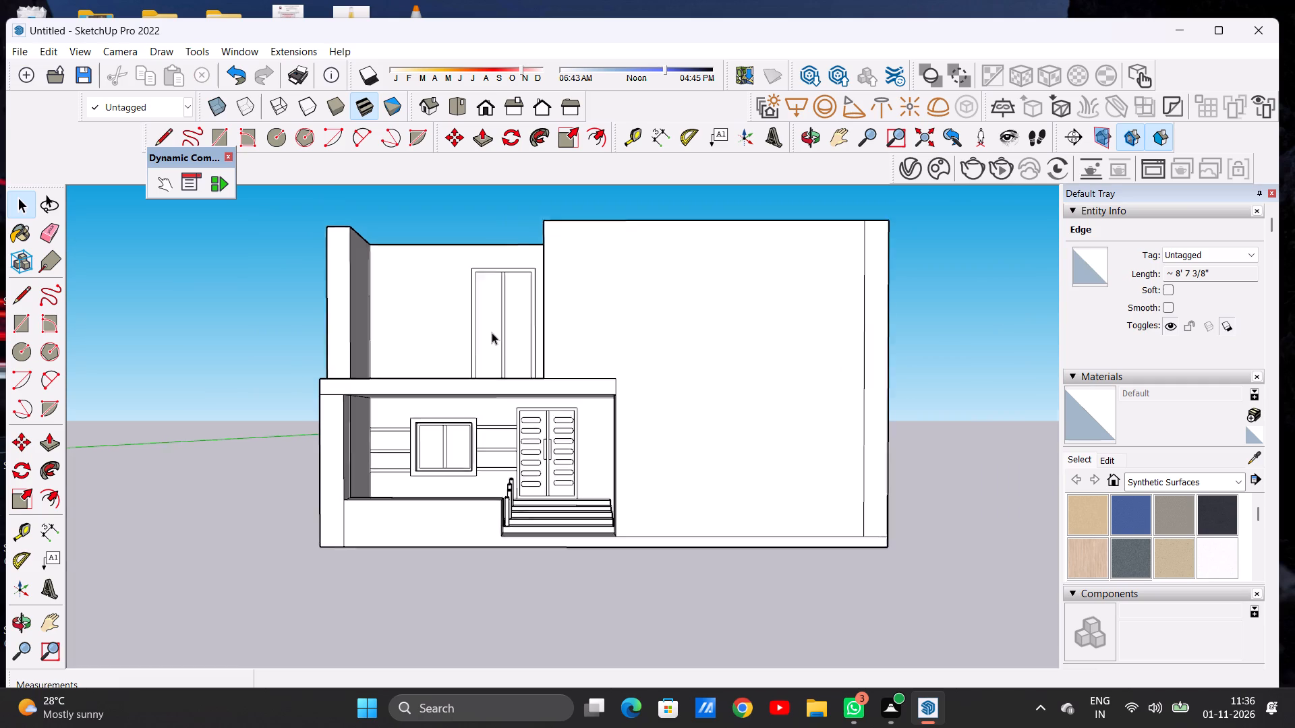
scroll(492, 332, up, 2)
scroll(492, 332, down, 1)
scroll(492, 332, up, 1)
scroll(504, 272, up, 5)
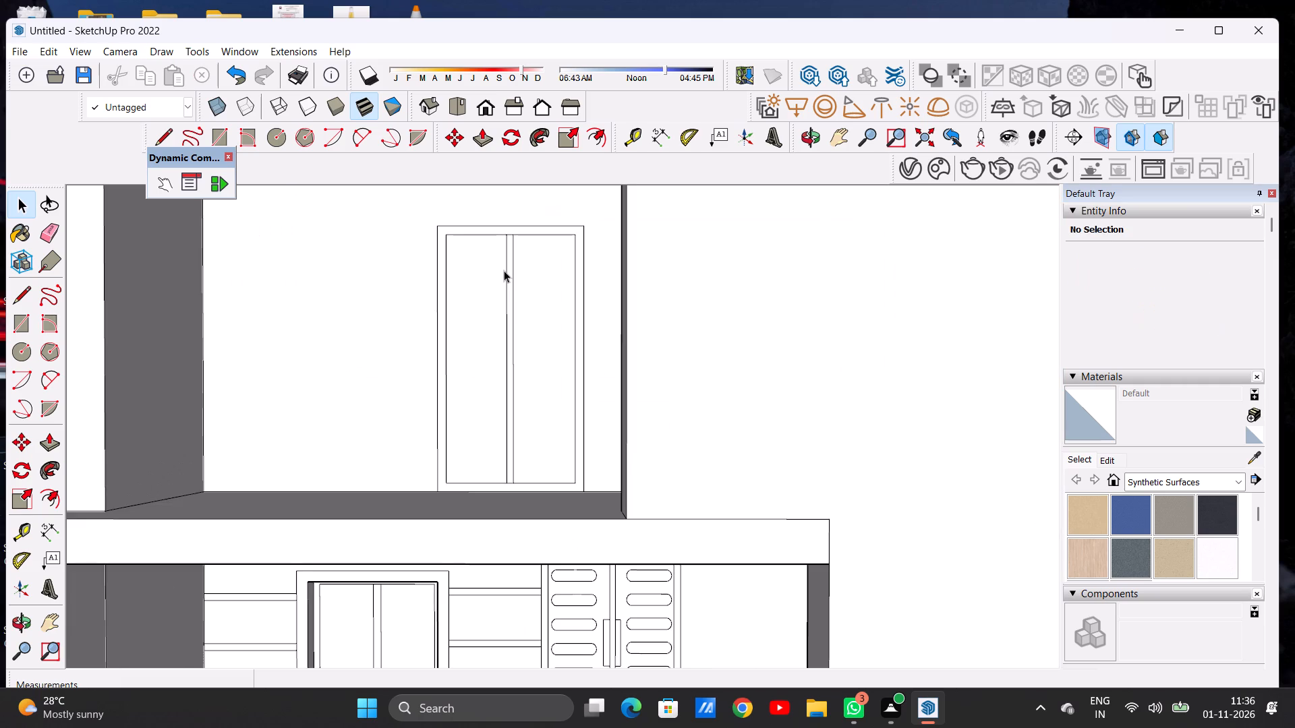
key(l)
key(space)
scroll(504, 270, down, 5)
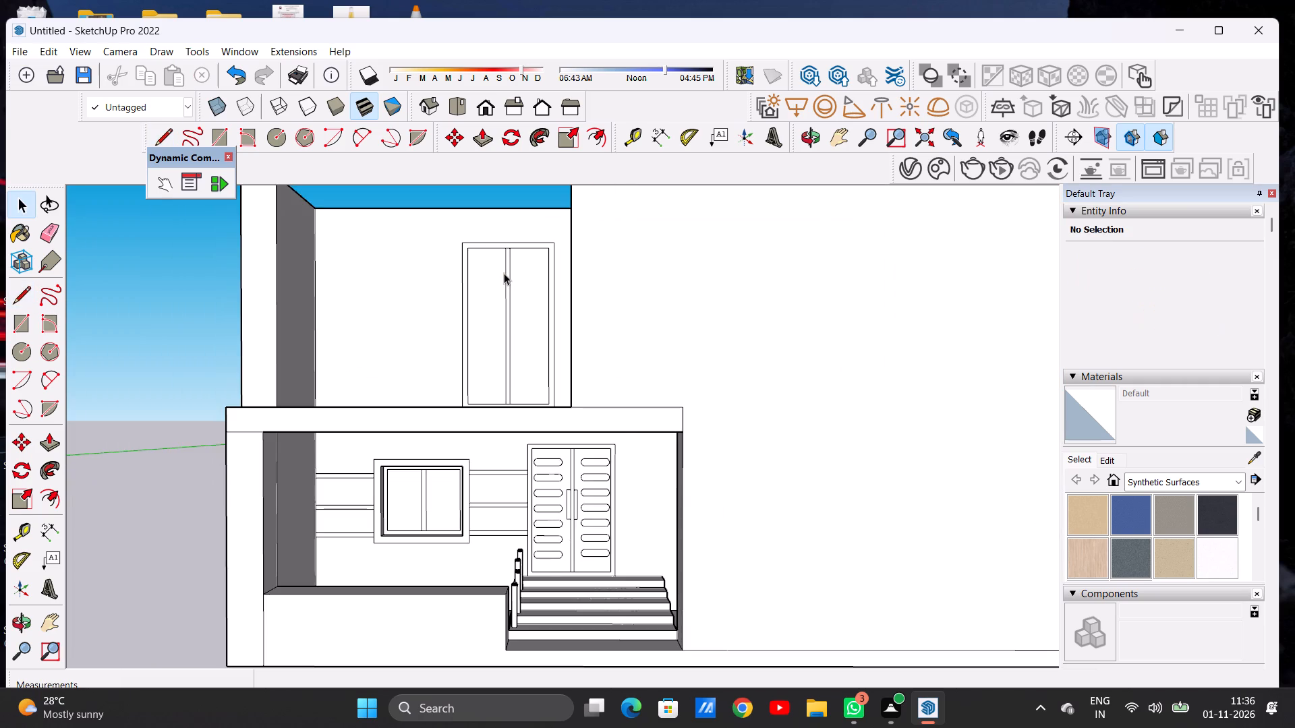
scroll(504, 273, up, 7)
text(OF)
scroll(488, 233, up, 2)
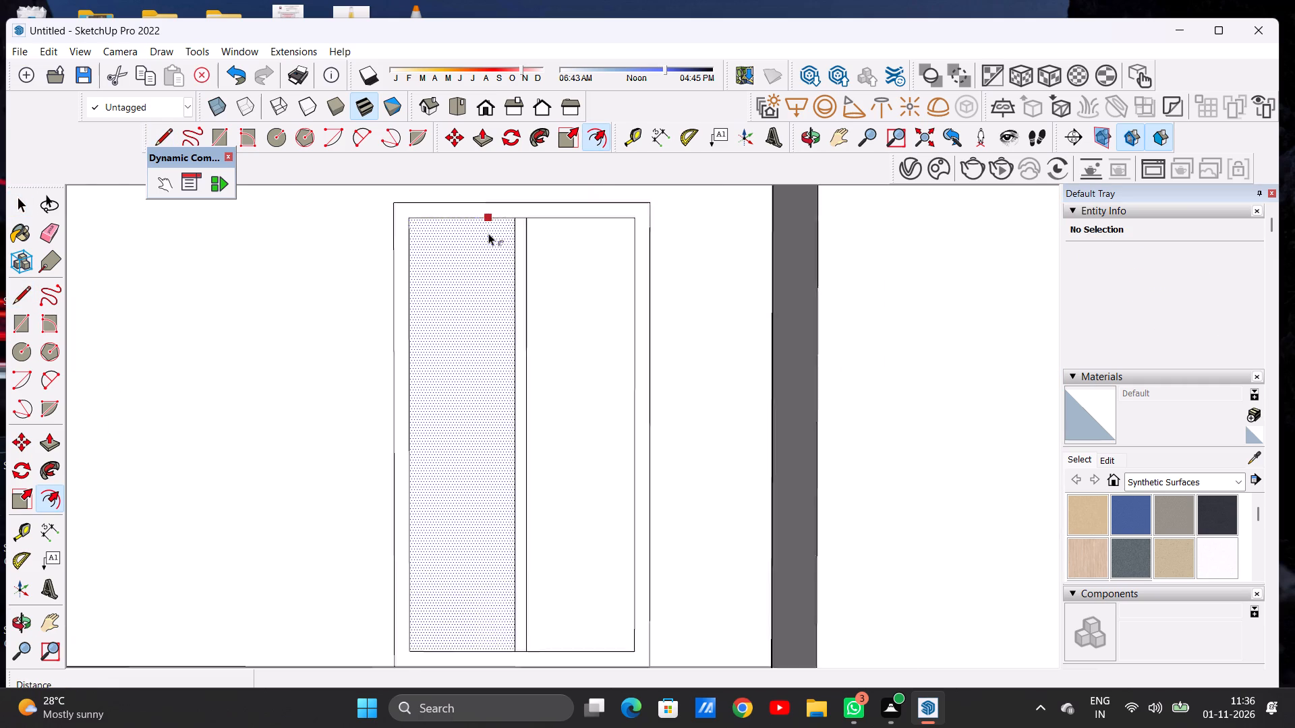
scroll(488, 233, up, 3)
click(436, 235)
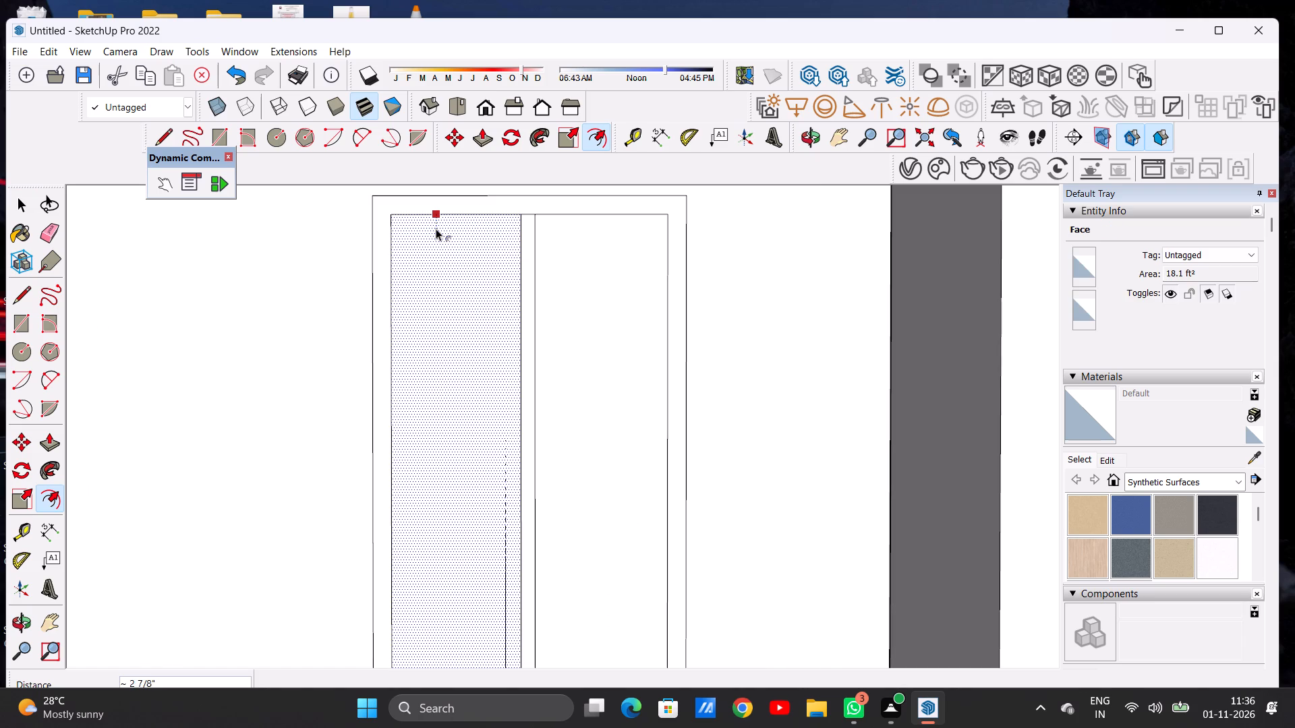
click(436, 229)
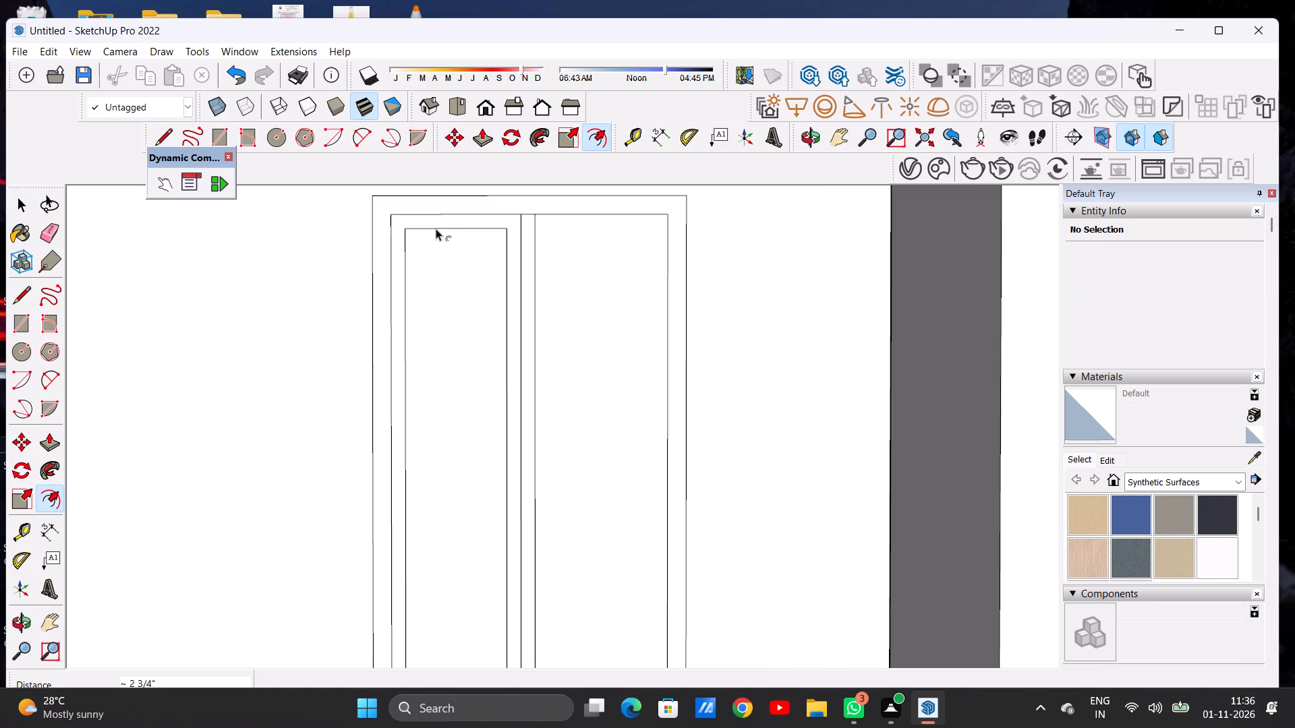
Offset the outline of the upper door's right leaf inward by the same 2 3/4" distance.
double_click(575, 252)
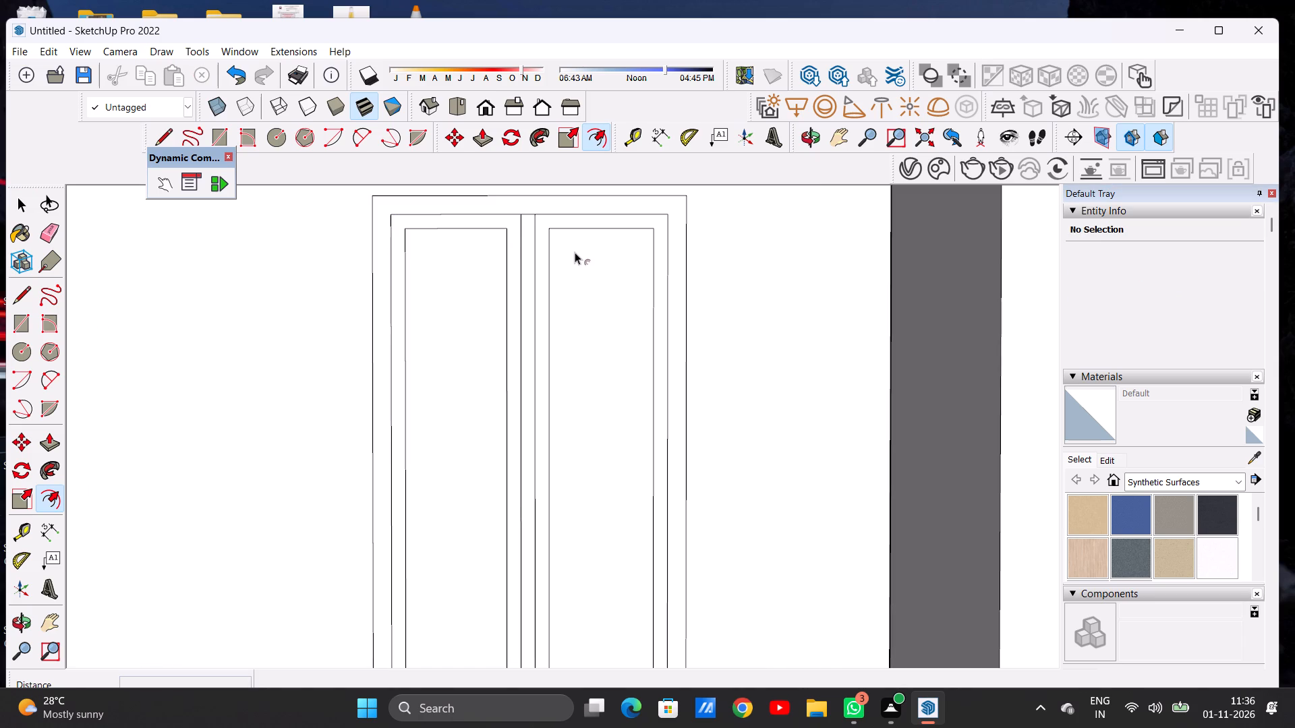
key(space)
Draw two closely spaced vertical lines about 8' 1 7/8" long down the middle of the upper door's left leaf panel.
scroll(535, 241, down, 14)
middle_drag(505, 264, 511, 266)
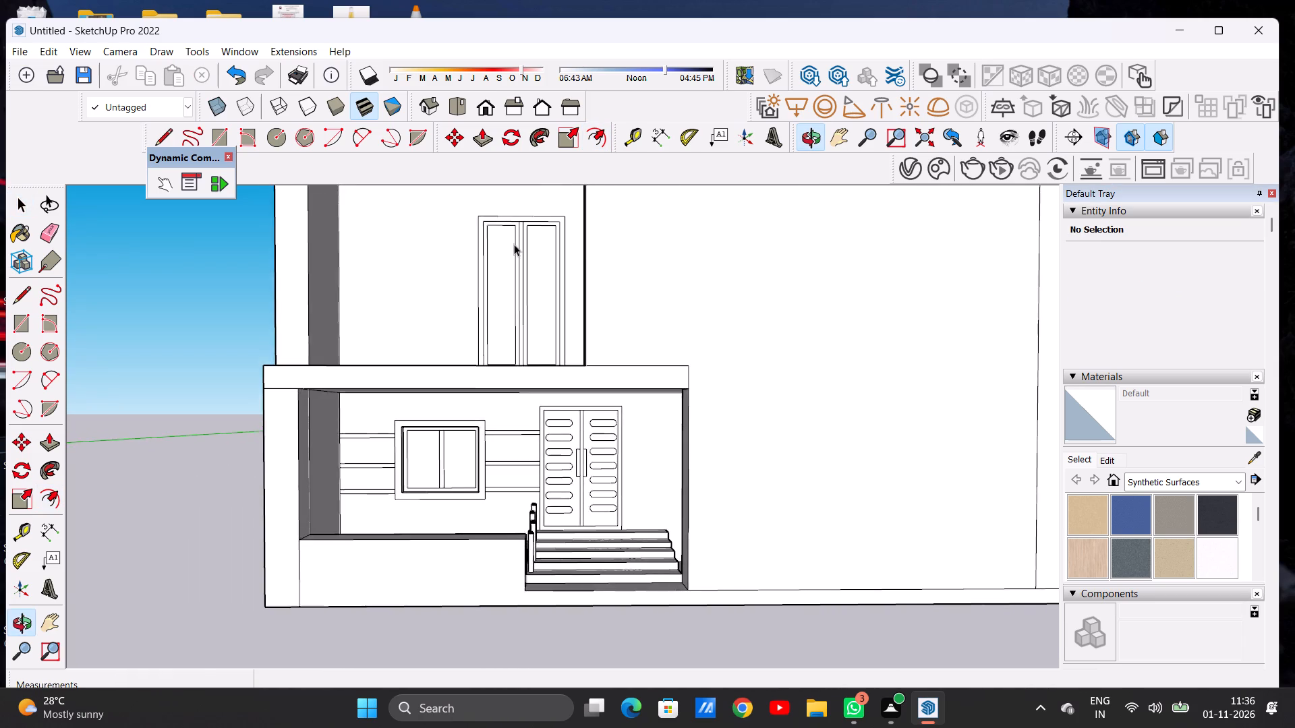
scroll(514, 244, up, 2)
scroll(513, 246, down, 1)
scroll(513, 246, up, 3)
key(l)
scroll(496, 221, up, 6)
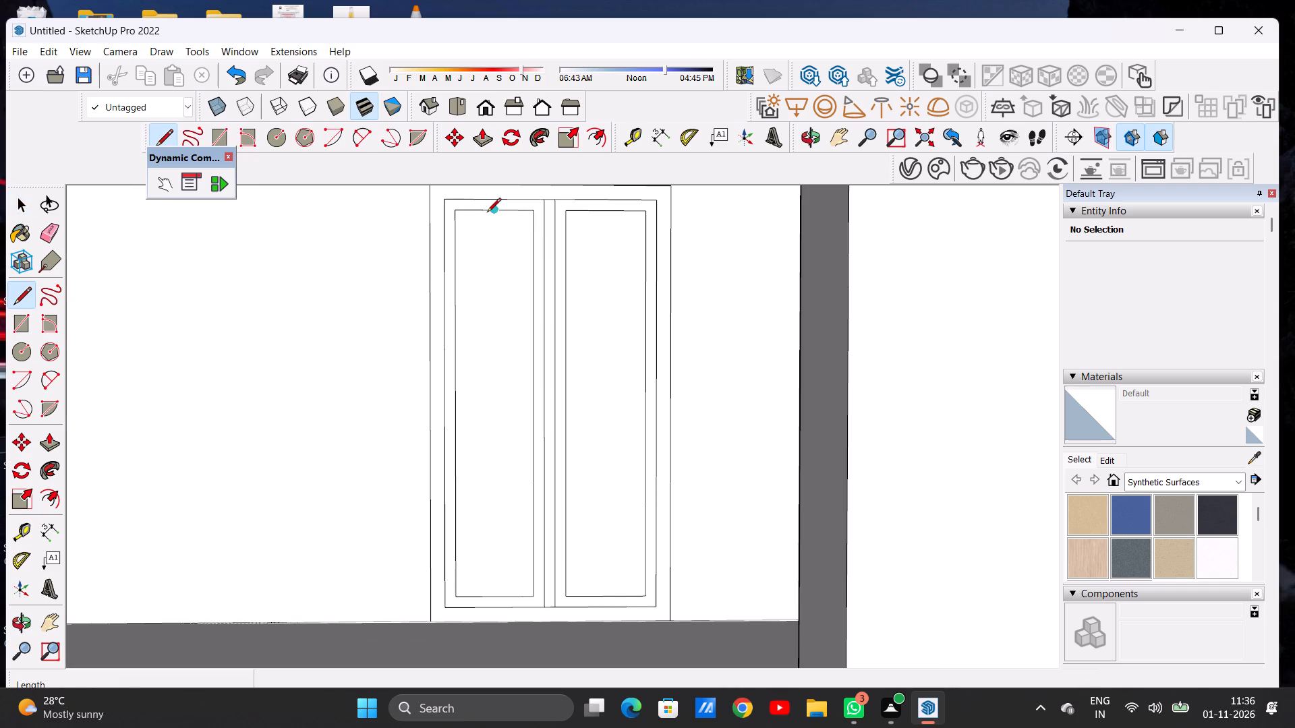
scroll(497, 216, up, 4)
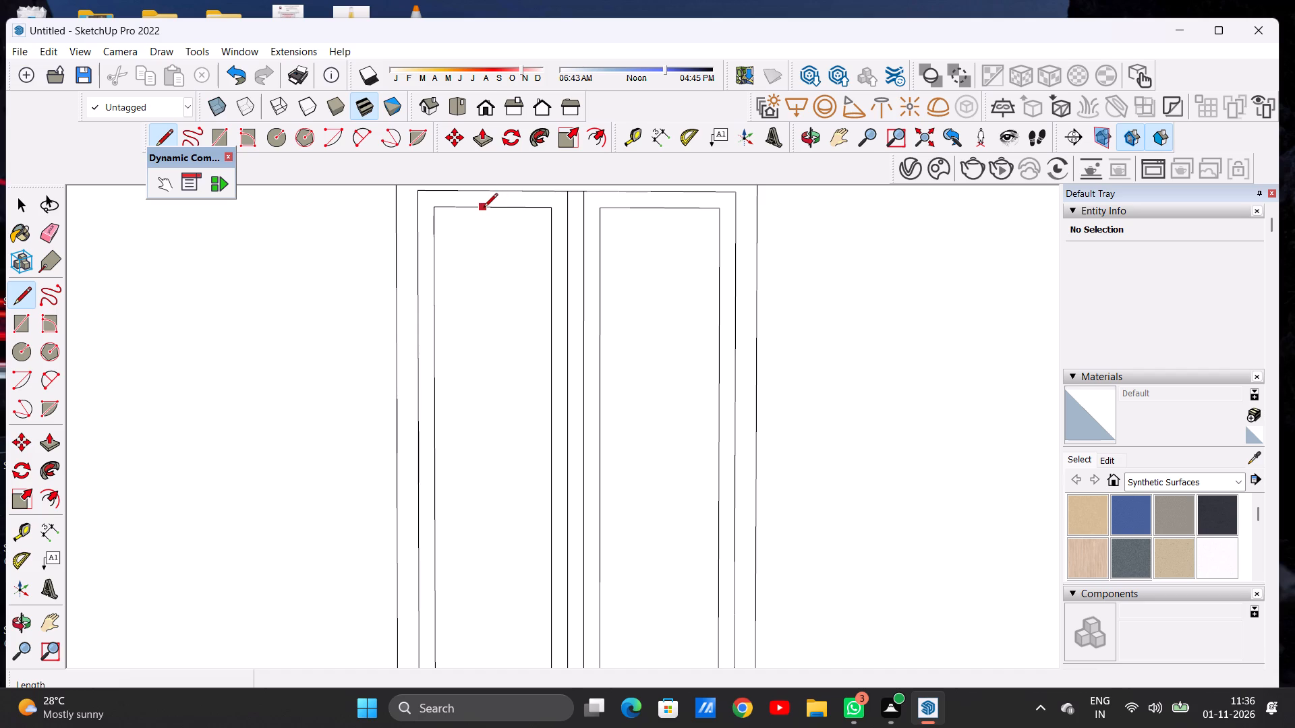
click(482, 208)
scroll(493, 240, down, 11)
scroll(492, 413, up, 1)
scroll(492, 413, down, 1)
scroll(492, 413, up, 6)
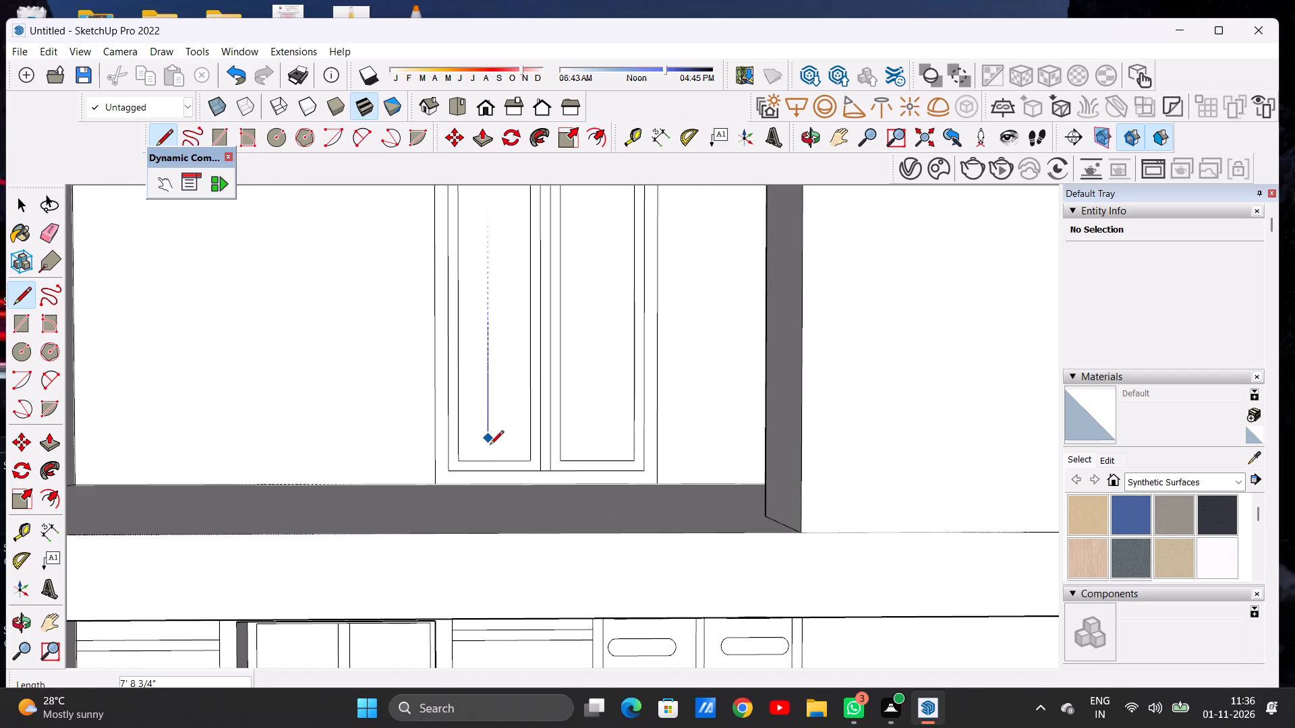
click(484, 464)
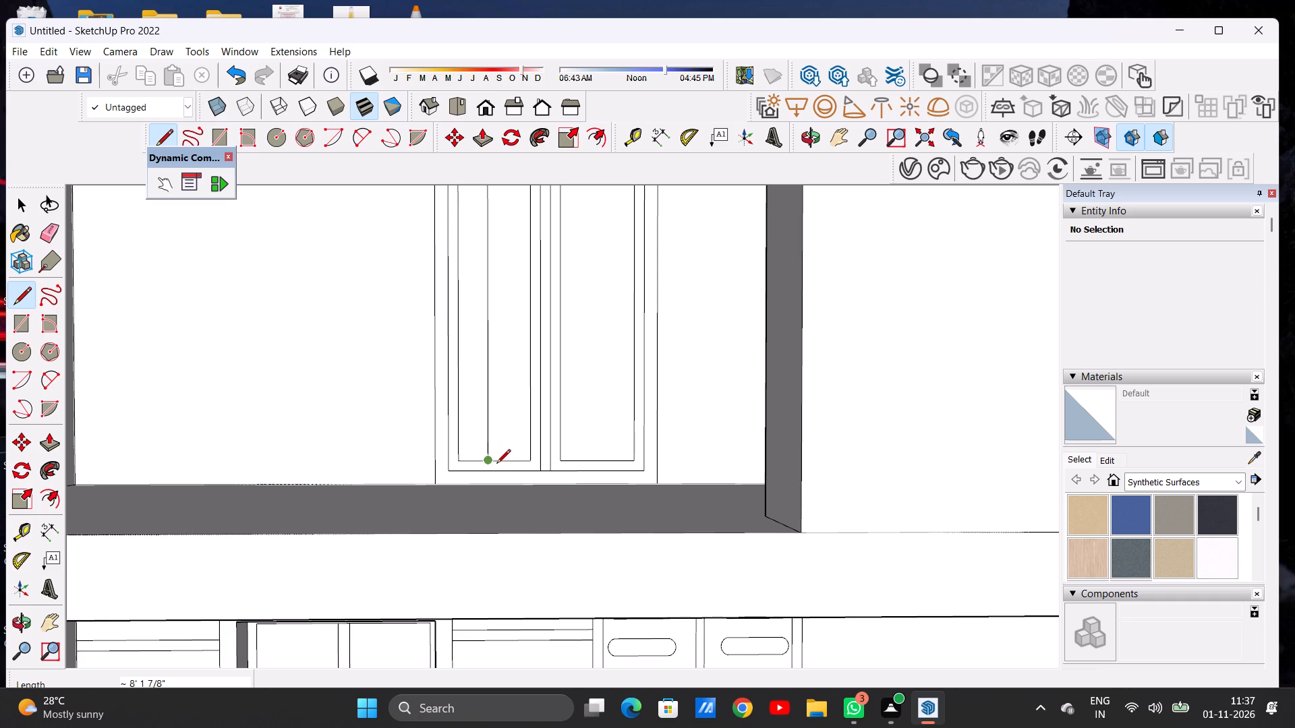
scroll(498, 461, up, 7)
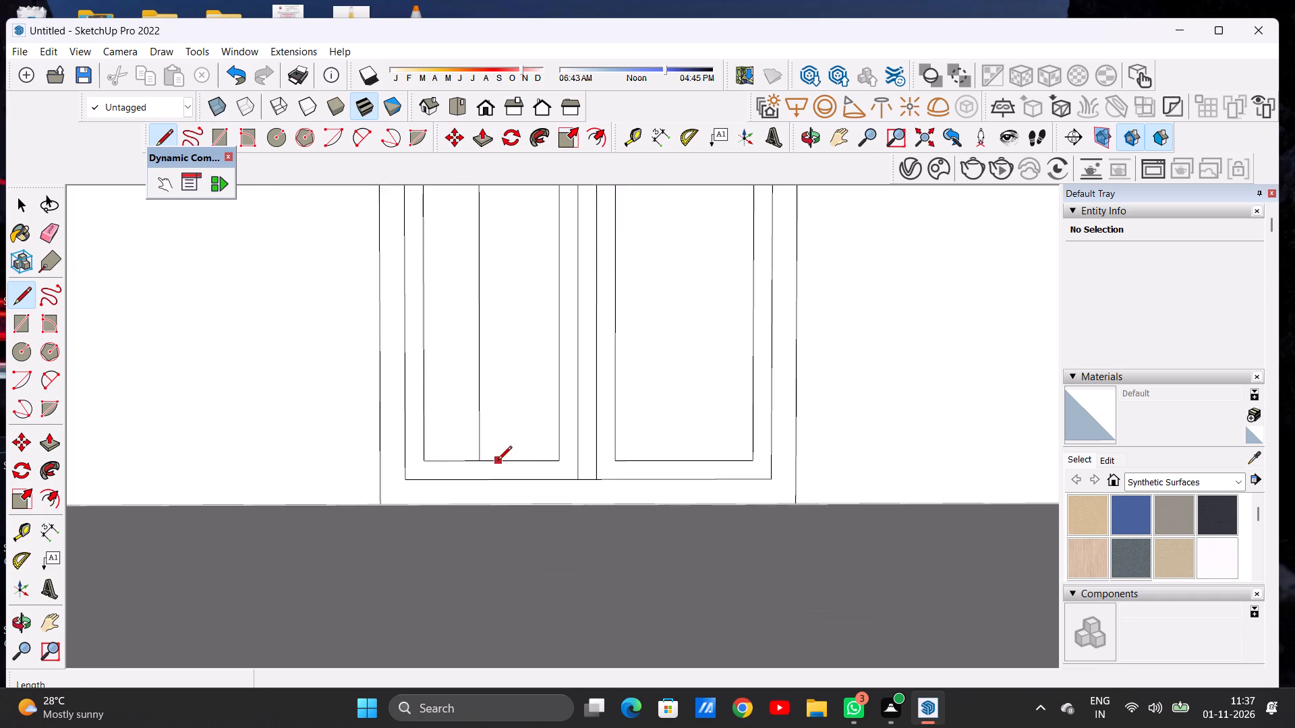
click(492, 462)
scroll(486, 398, down, 4)
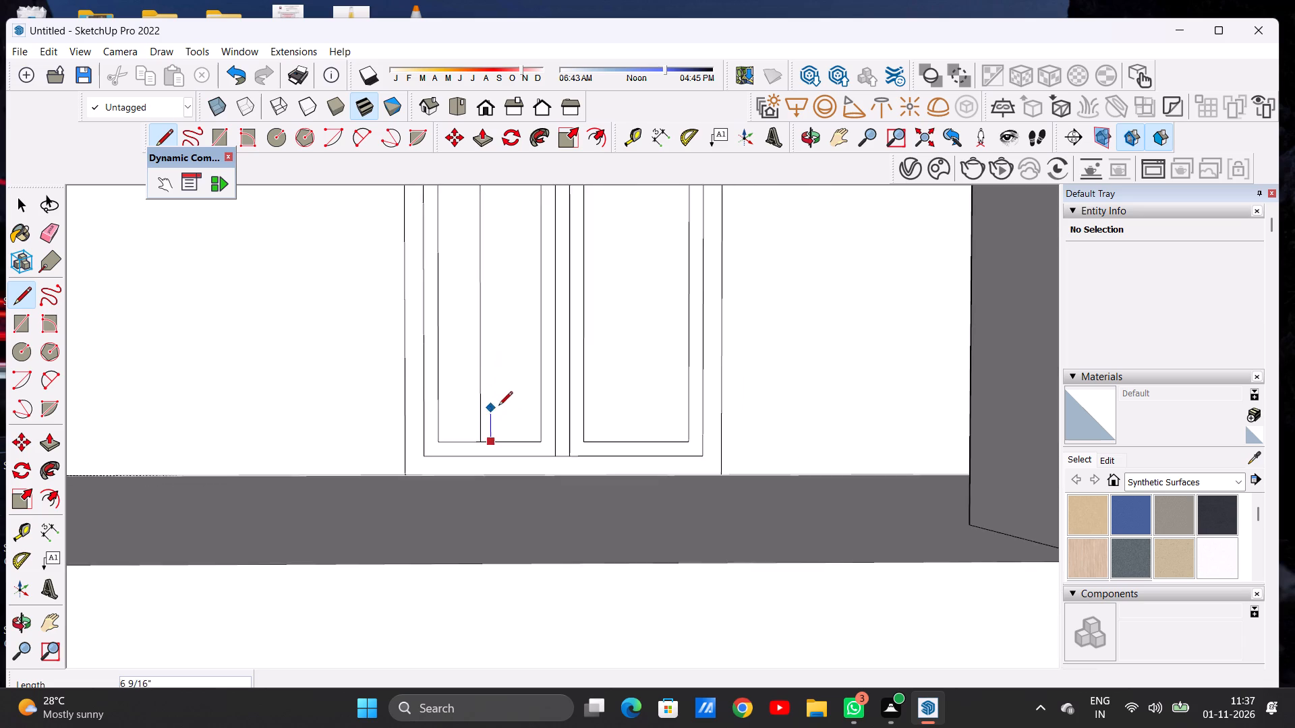
scroll(510, 419, up, 1)
scroll(510, 419, down, 16)
scroll(502, 302, up, 13)
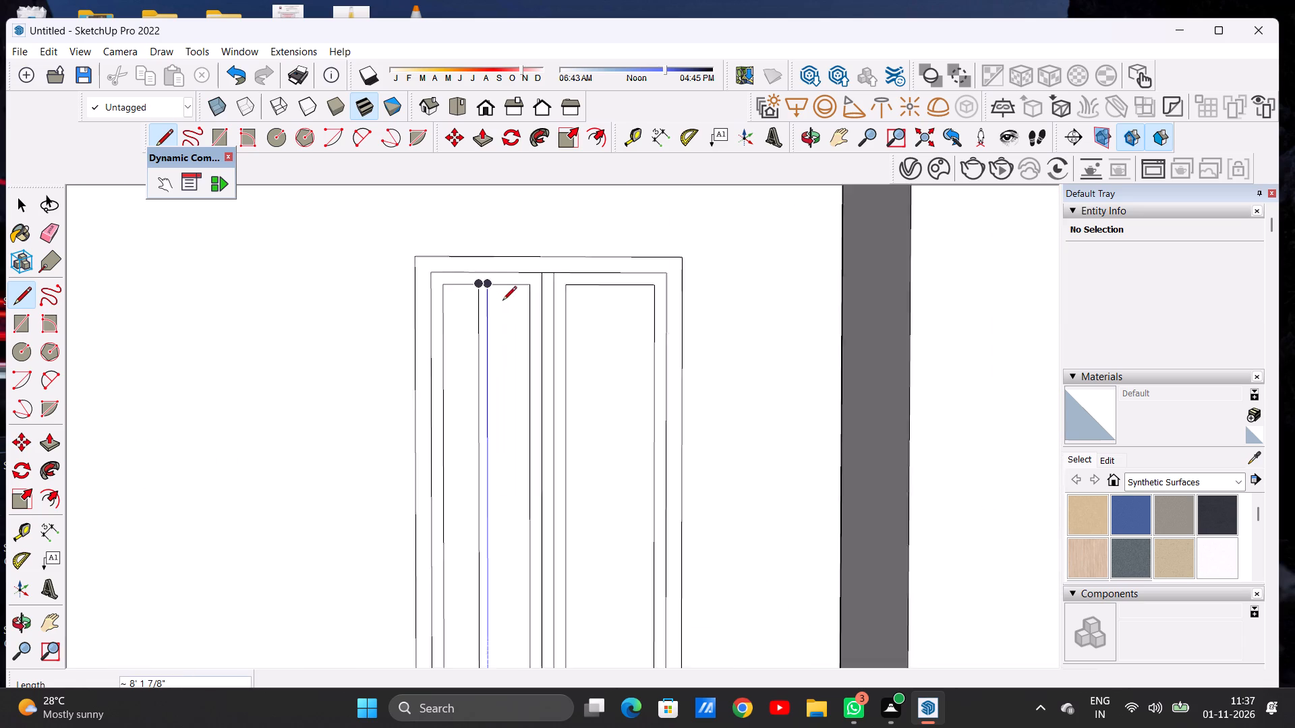
scroll(502, 301, up, 2)
click(480, 281)
key(space)
Copy the narrow vertical strip from the left leaf panel to the middle of the right leaf panel.
scroll(480, 281, down, 8)
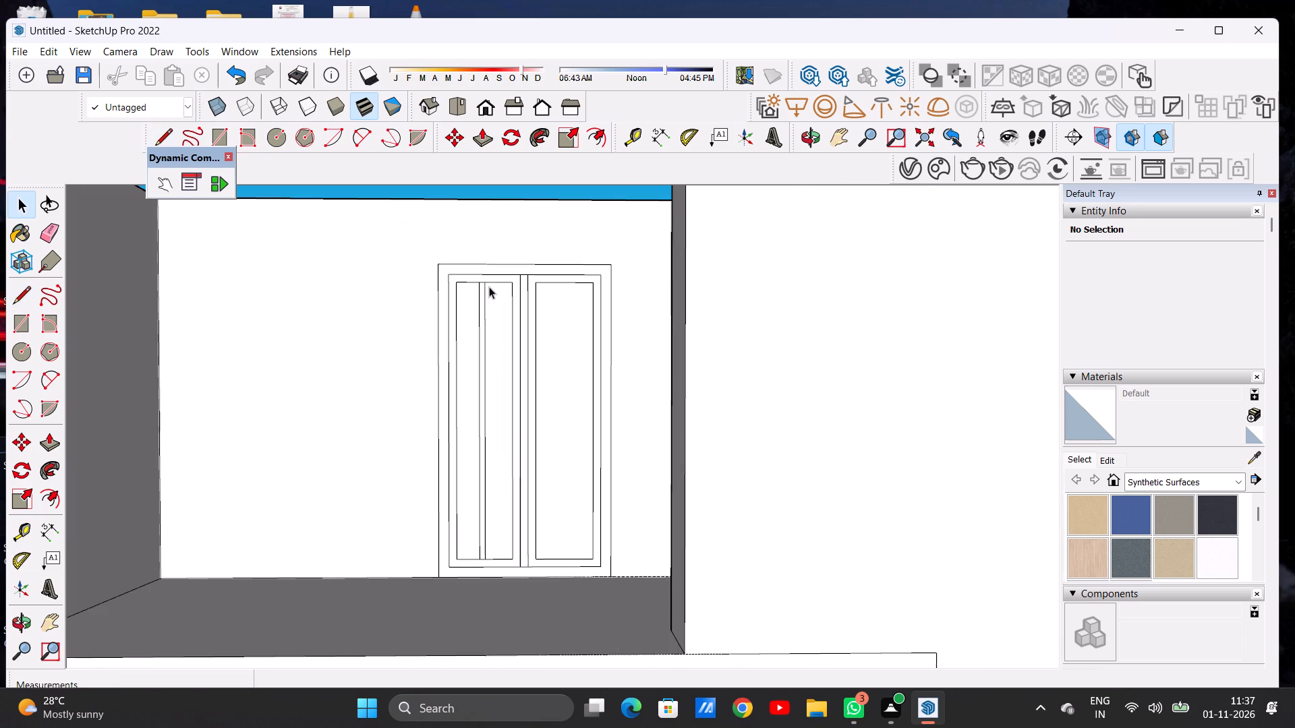
scroll(484, 558, up, 7)
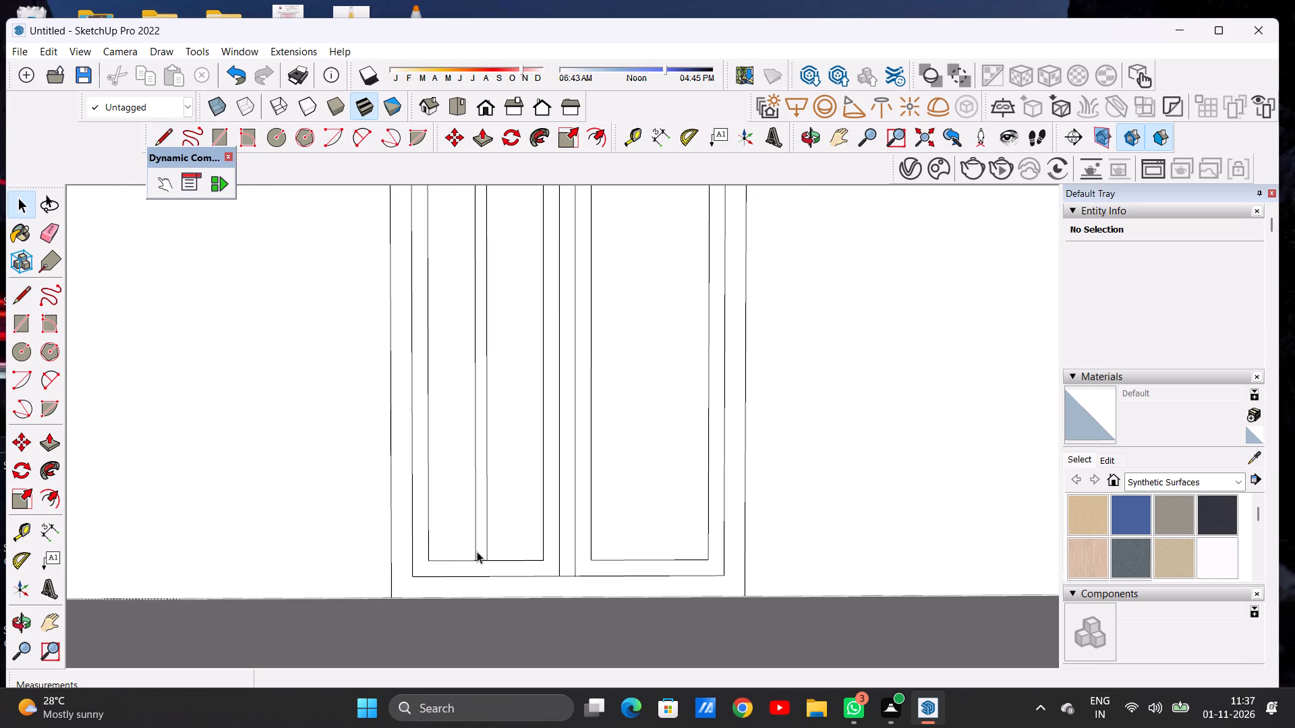
double_click(480, 551)
key(m)
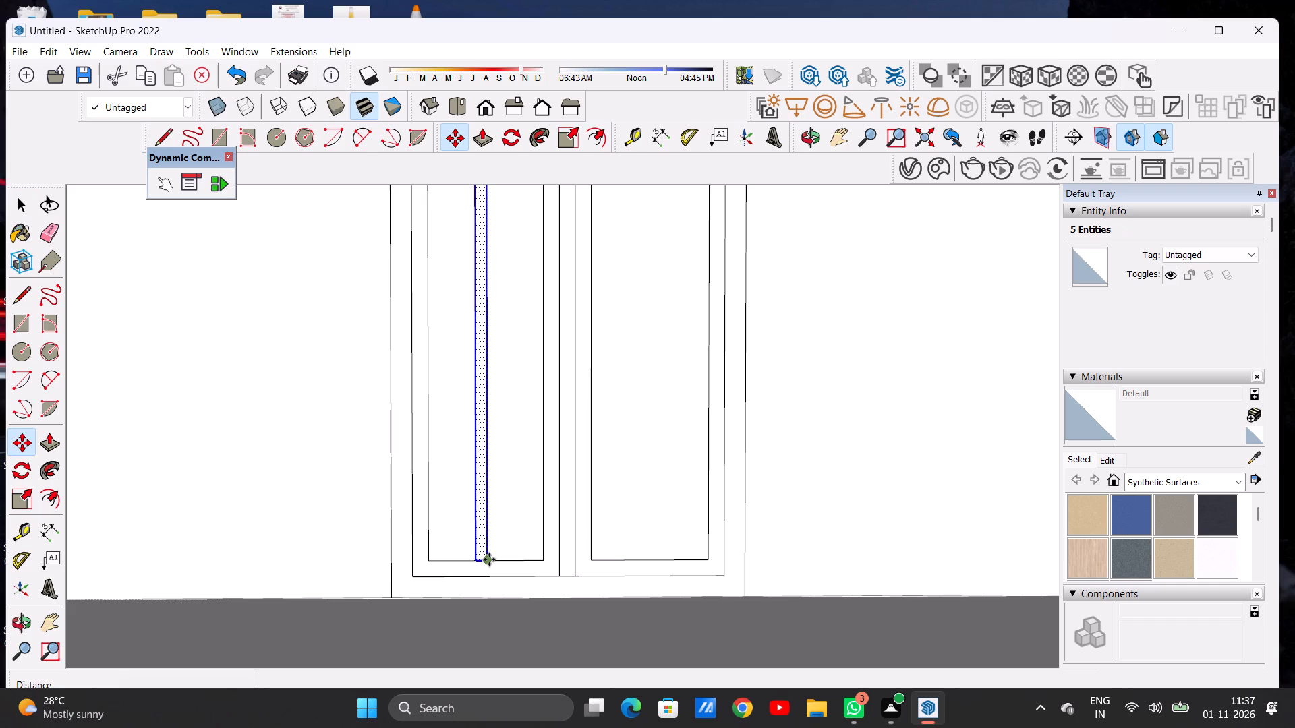
click(489, 559)
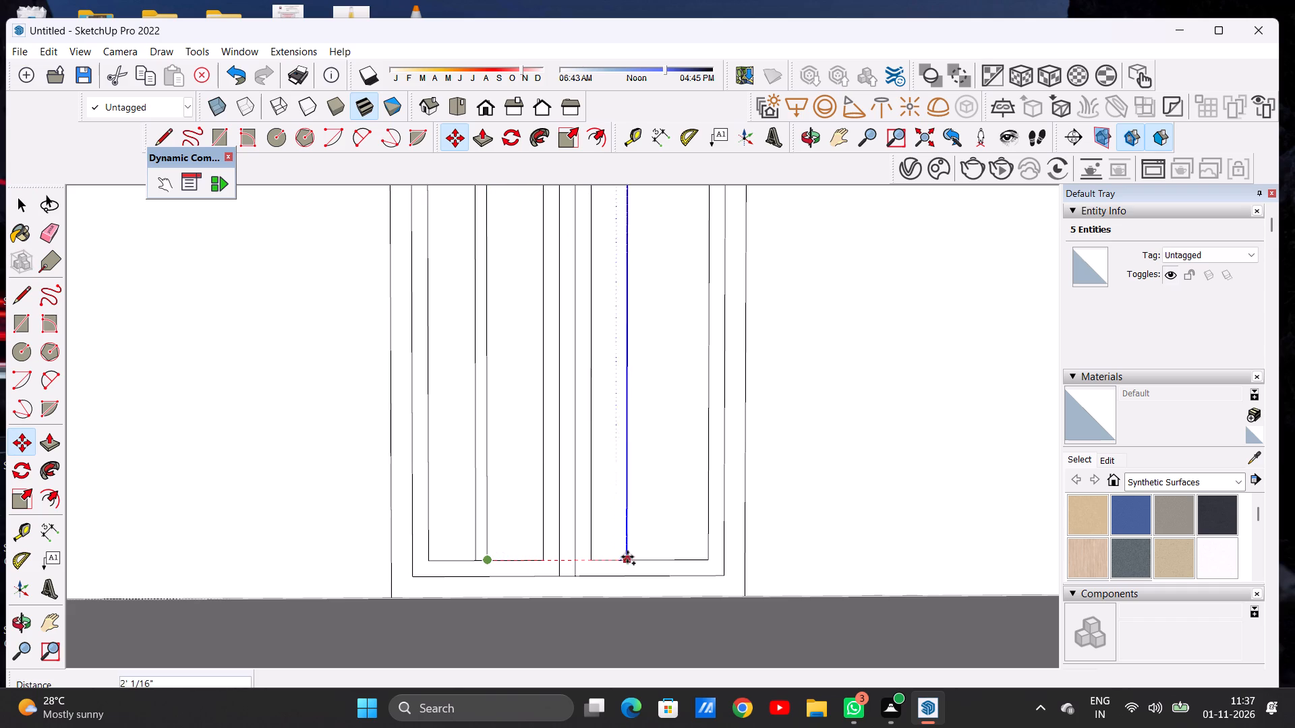
click(647, 557)
key(space)
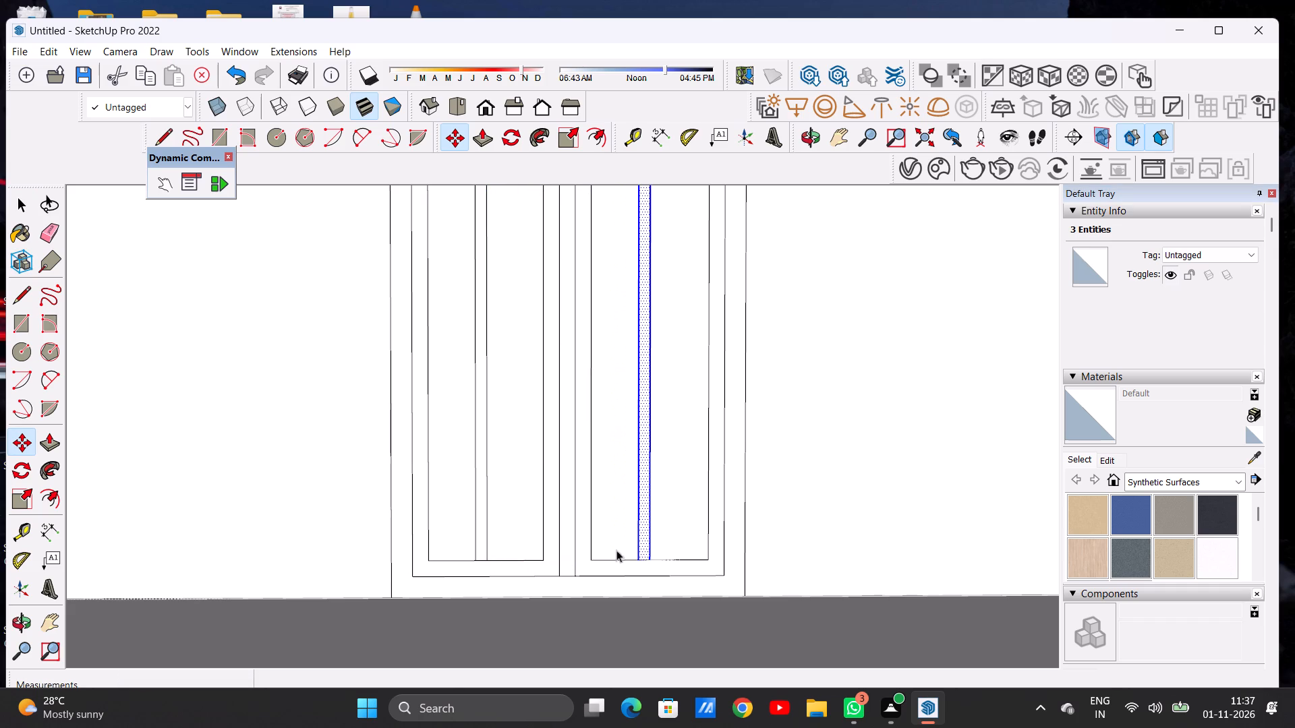
scroll(603, 535, down, 14)
click(581, 264)
Draw two closely spaced horizontal lines about 1' 7 3/4" long across the upper part of the left leaf panel.
scroll(590, 406, up, 2)
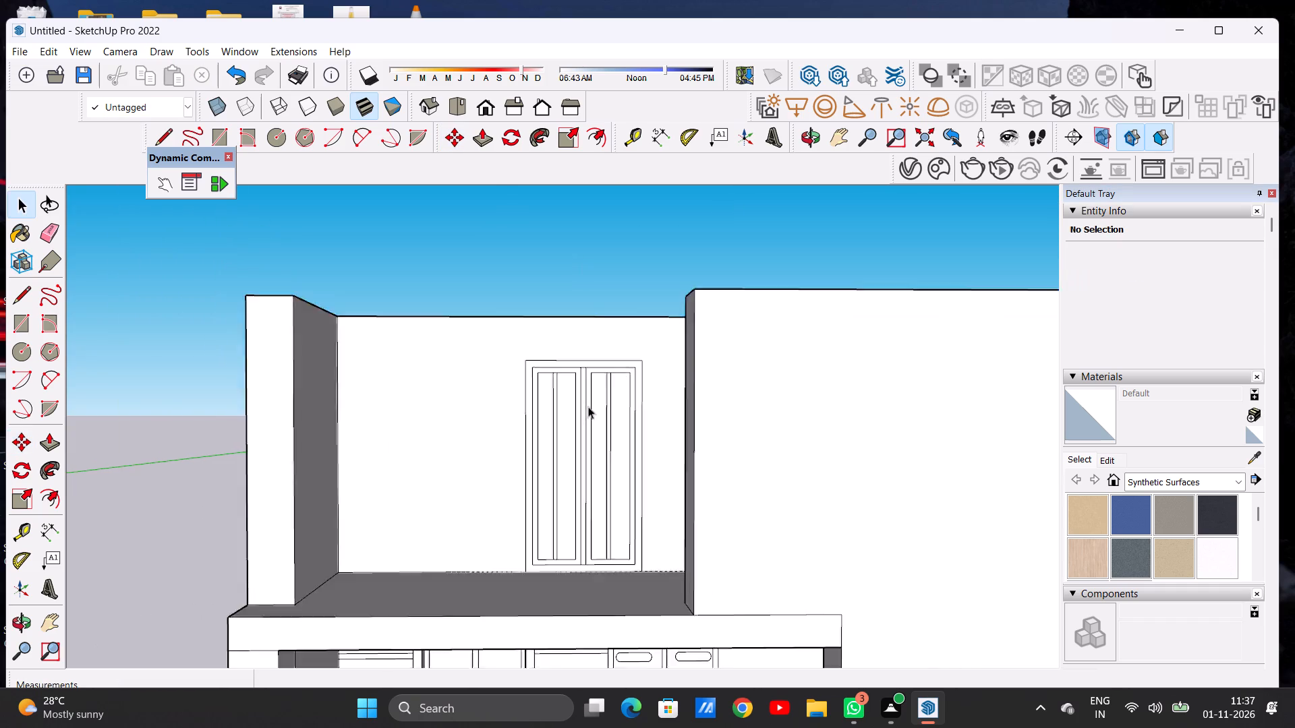
scroll(588, 406, up, 12)
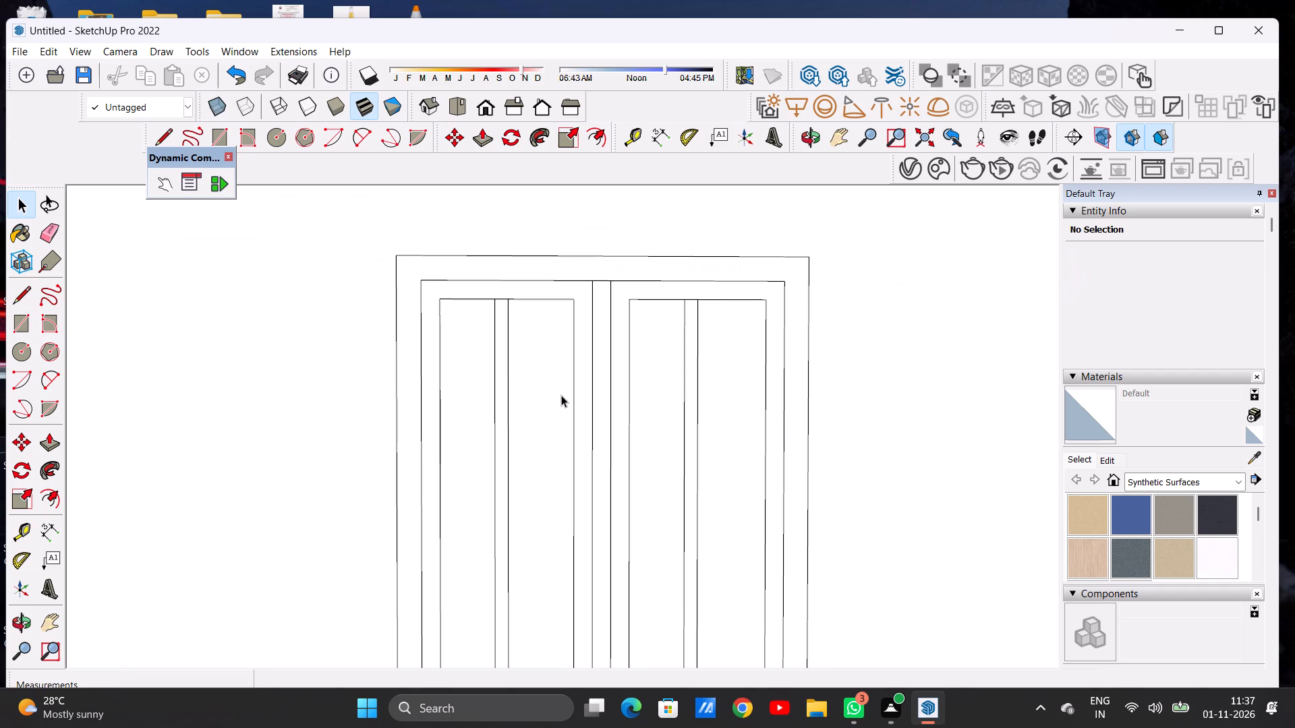
key(l)
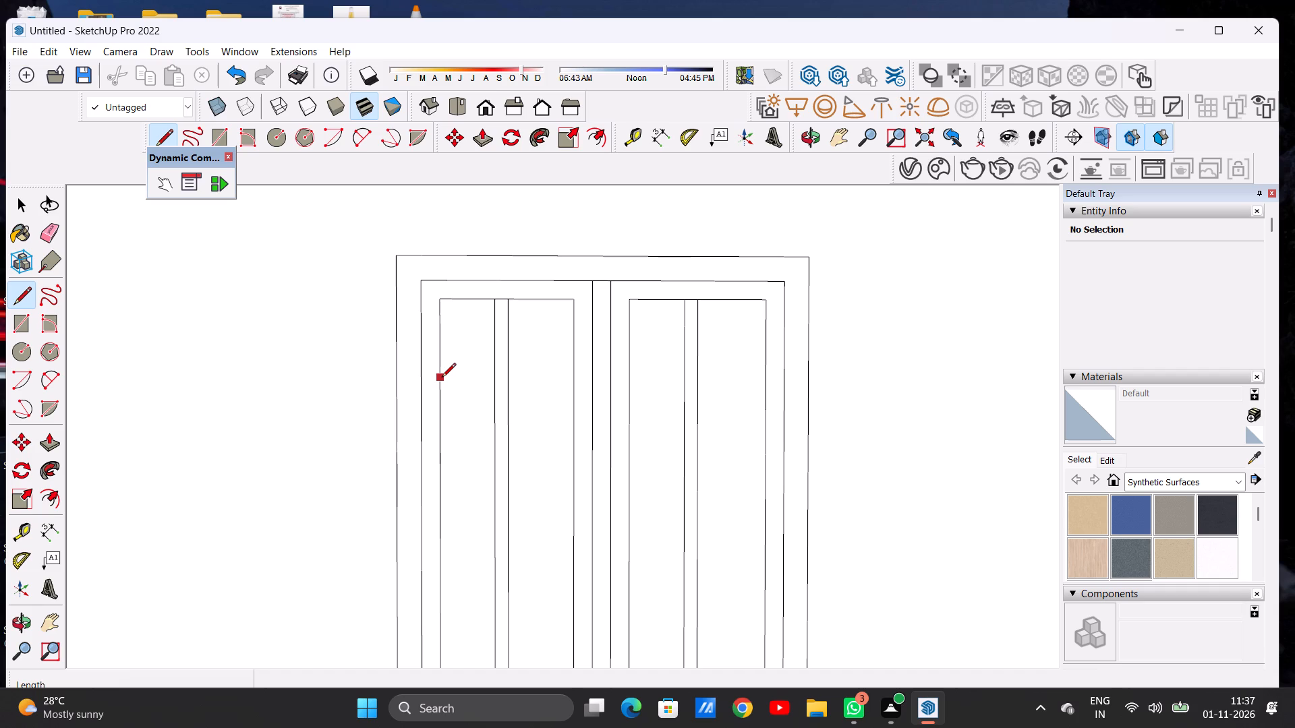
click(444, 384)
click(573, 384)
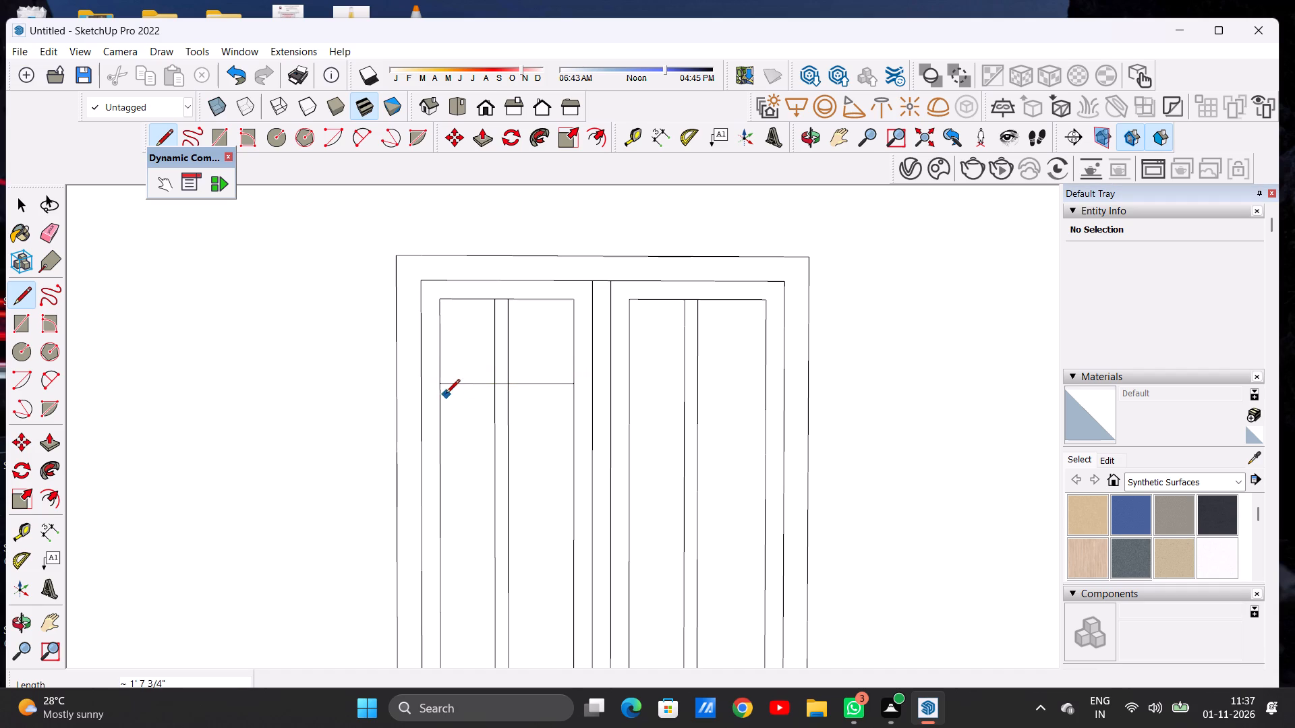
click(440, 398)
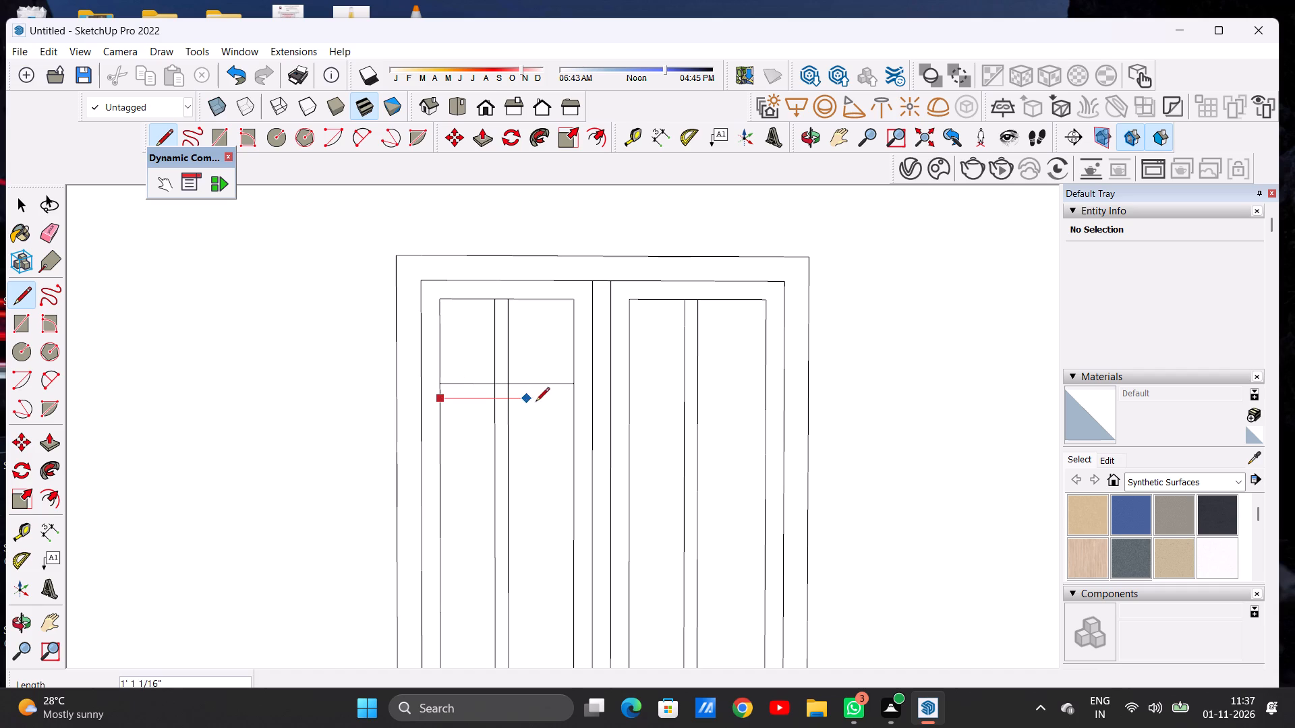
click(572, 402)
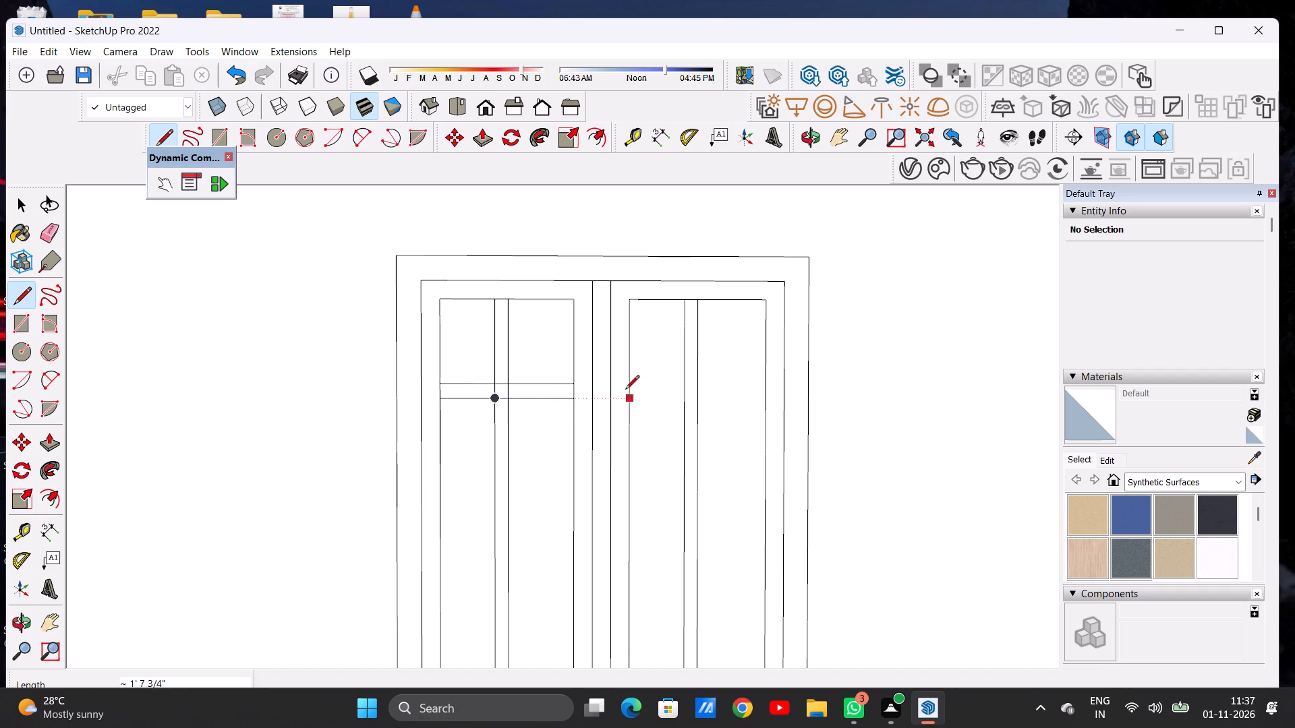
Draw two matching horizontal lines about 1' 8 1/4" long across the right leaf panel, level with the left pair.
click(627, 382)
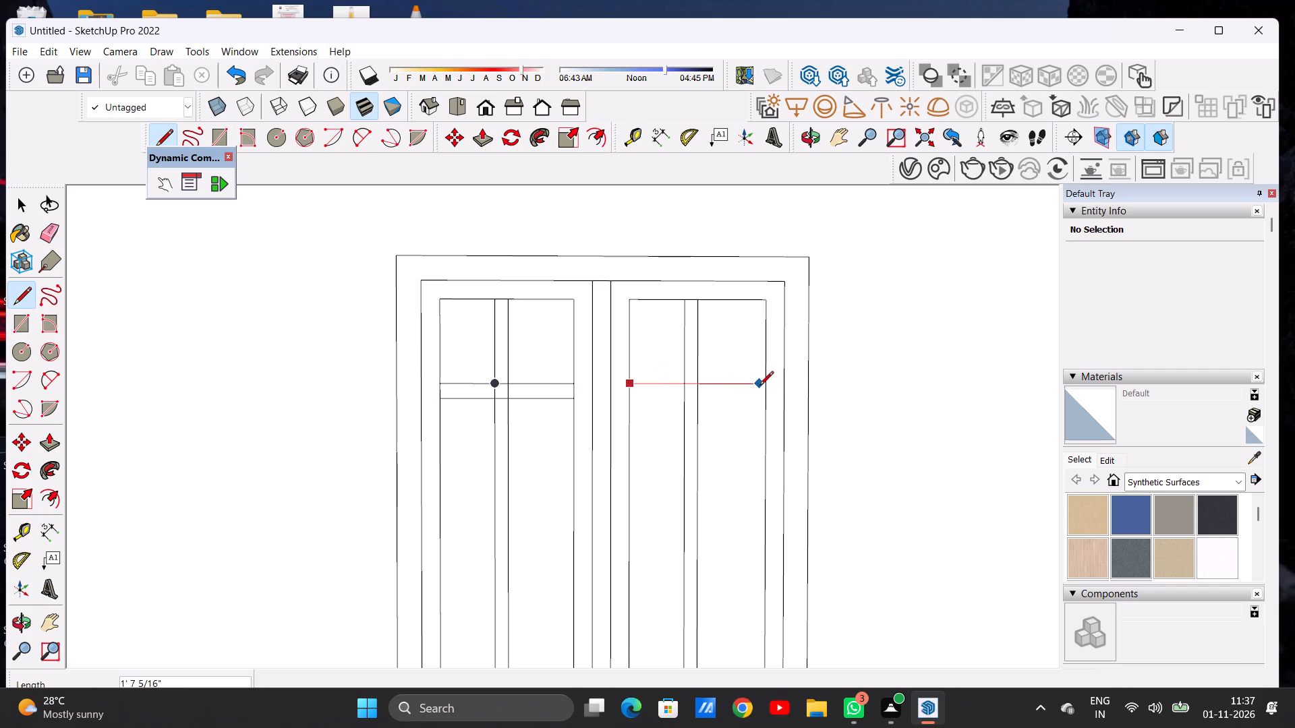
click(769, 386)
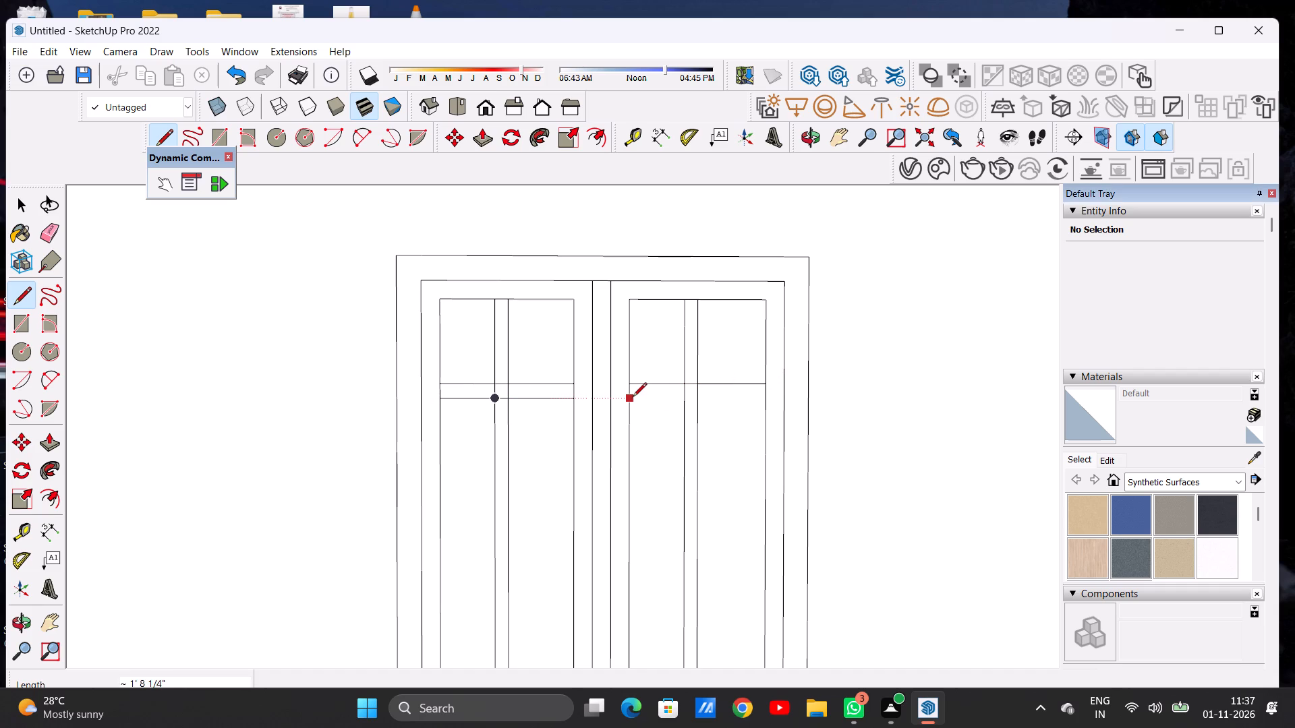
click(633, 398)
click(764, 400)
key(space)
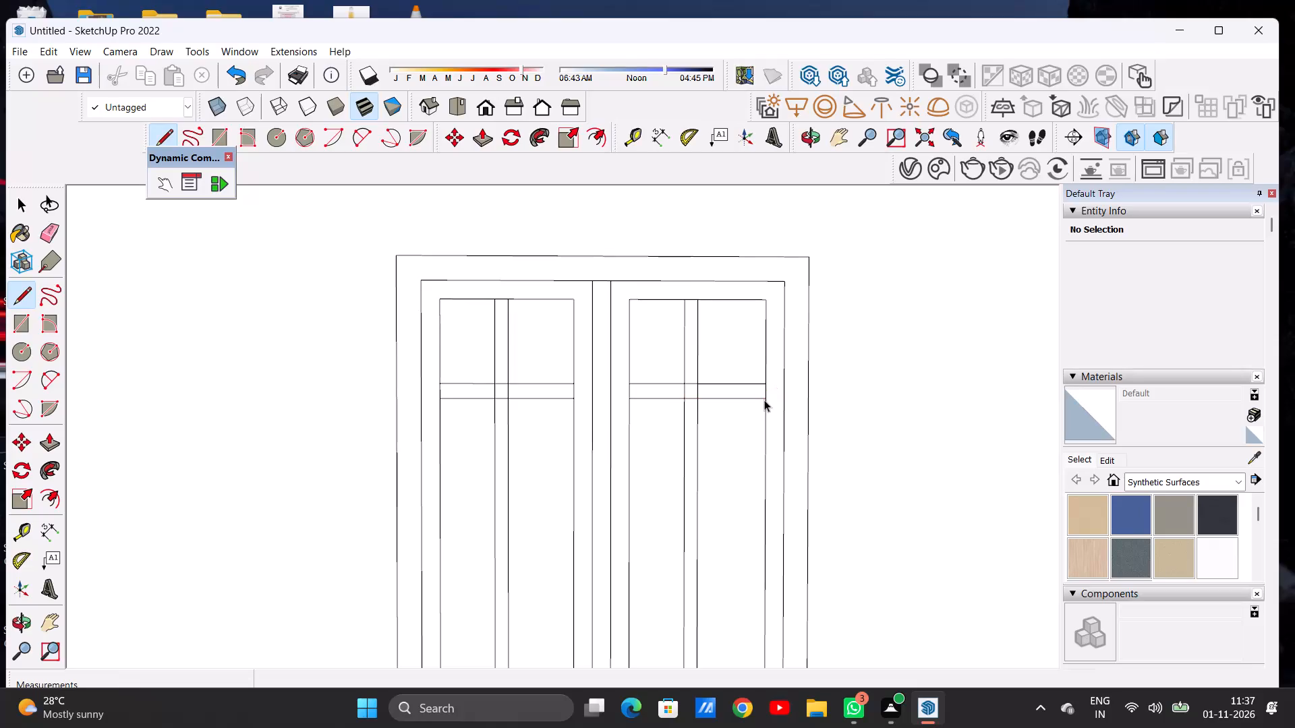
Erase the vertical line segments crossing inside the horizontal bars on both door leaves.
text(E)
scroll(496, 399, up, 8)
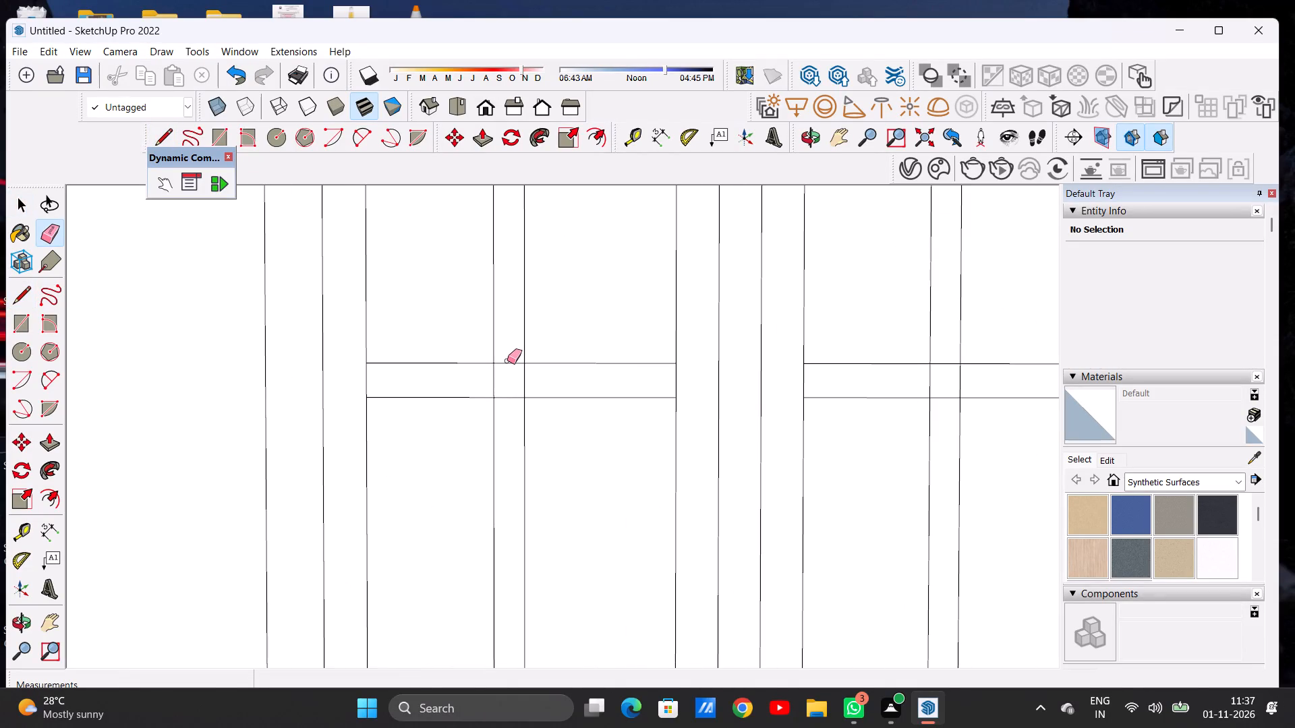
drag(489, 374, 538, 375)
scroll(471, 375, down, 6)
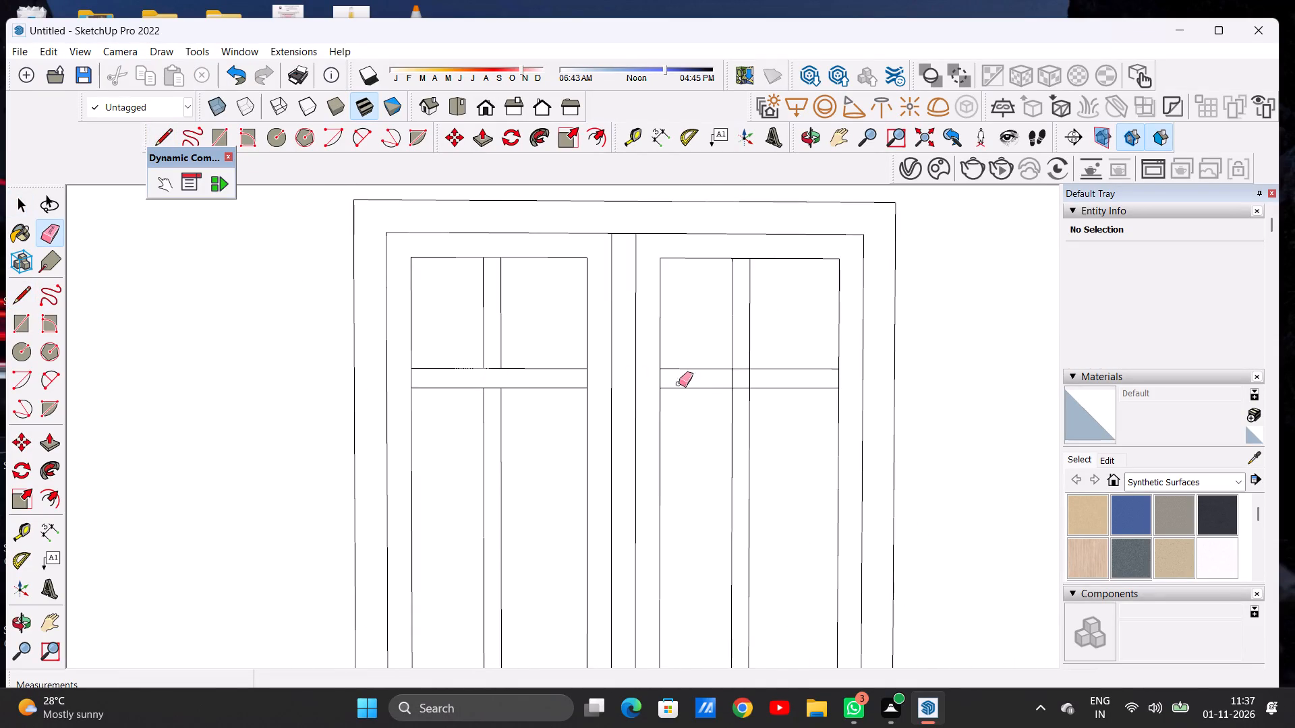
scroll(726, 379, down, 1)
scroll(726, 379, up, 4)
drag(728, 379, 772, 379)
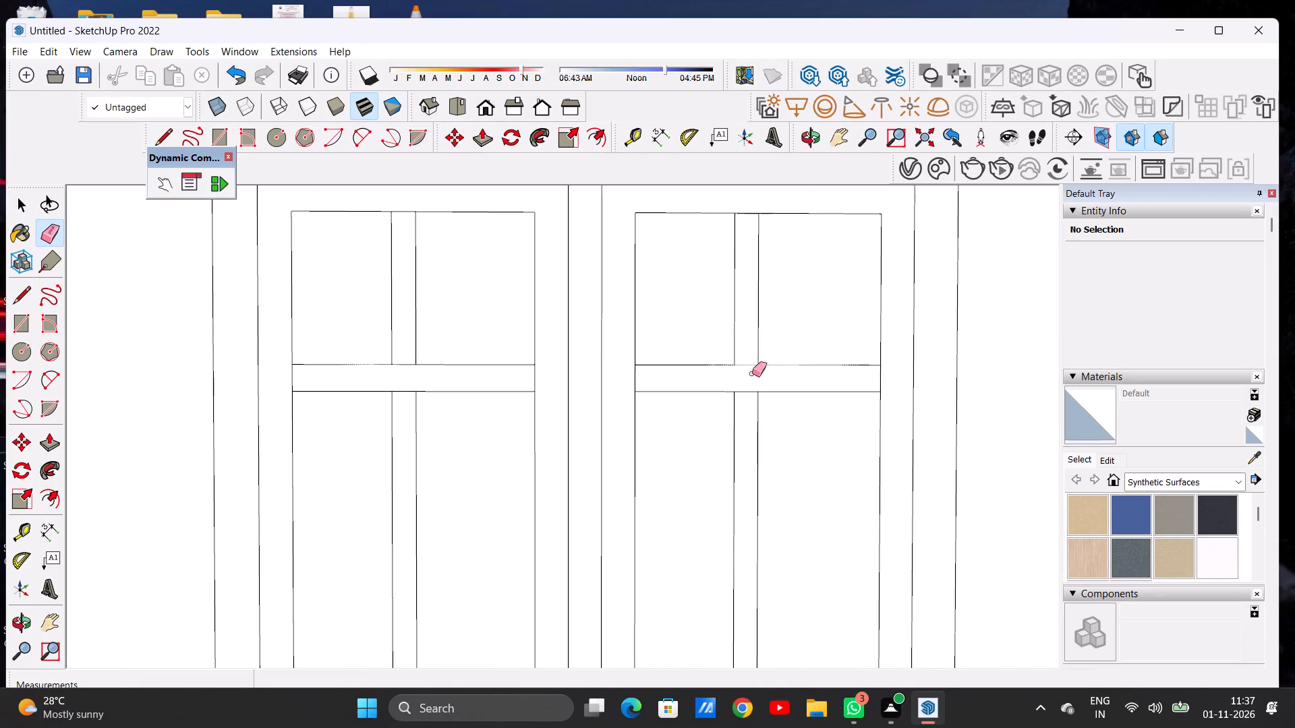
key(space)
Copy the left leaf's horizontal bar straight down to form a second crossbar below it.
scroll(578, 346, down, 15)
scroll(482, 365, up, 7)
scroll(492, 351, down, 1)
scroll(492, 351, up, 3)
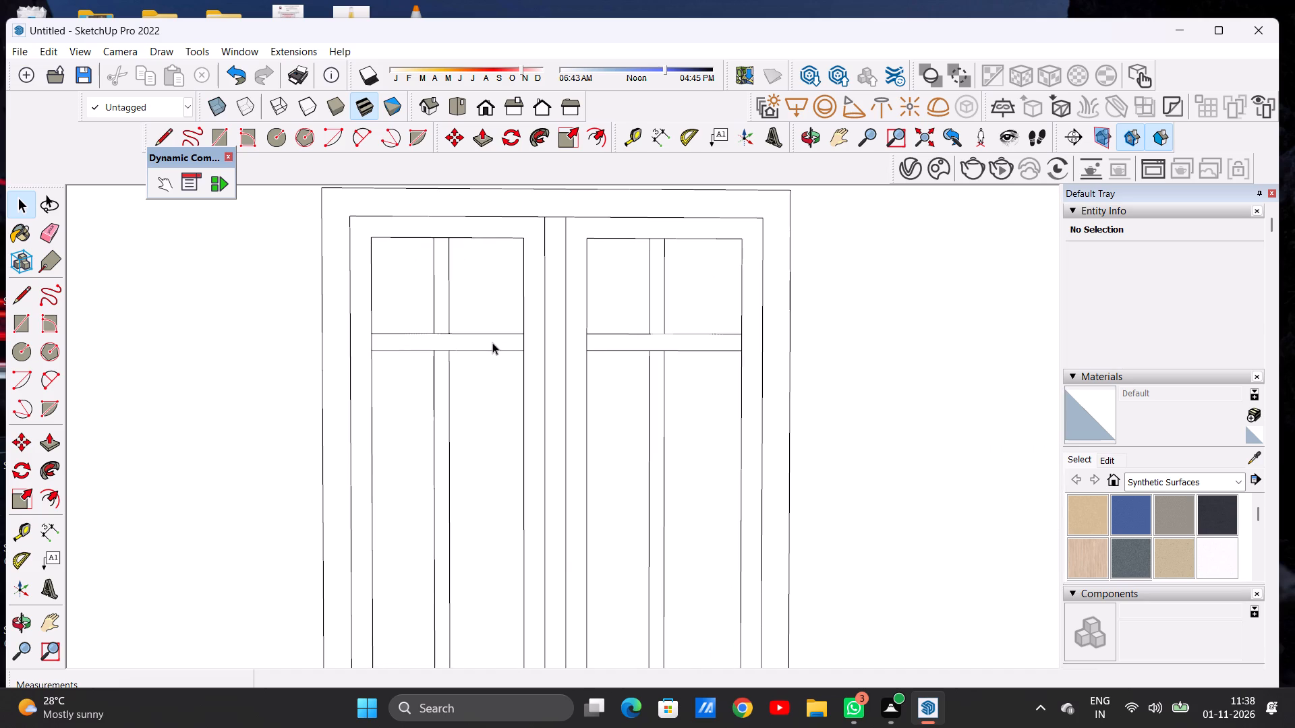
double_click(492, 342)
key(m)
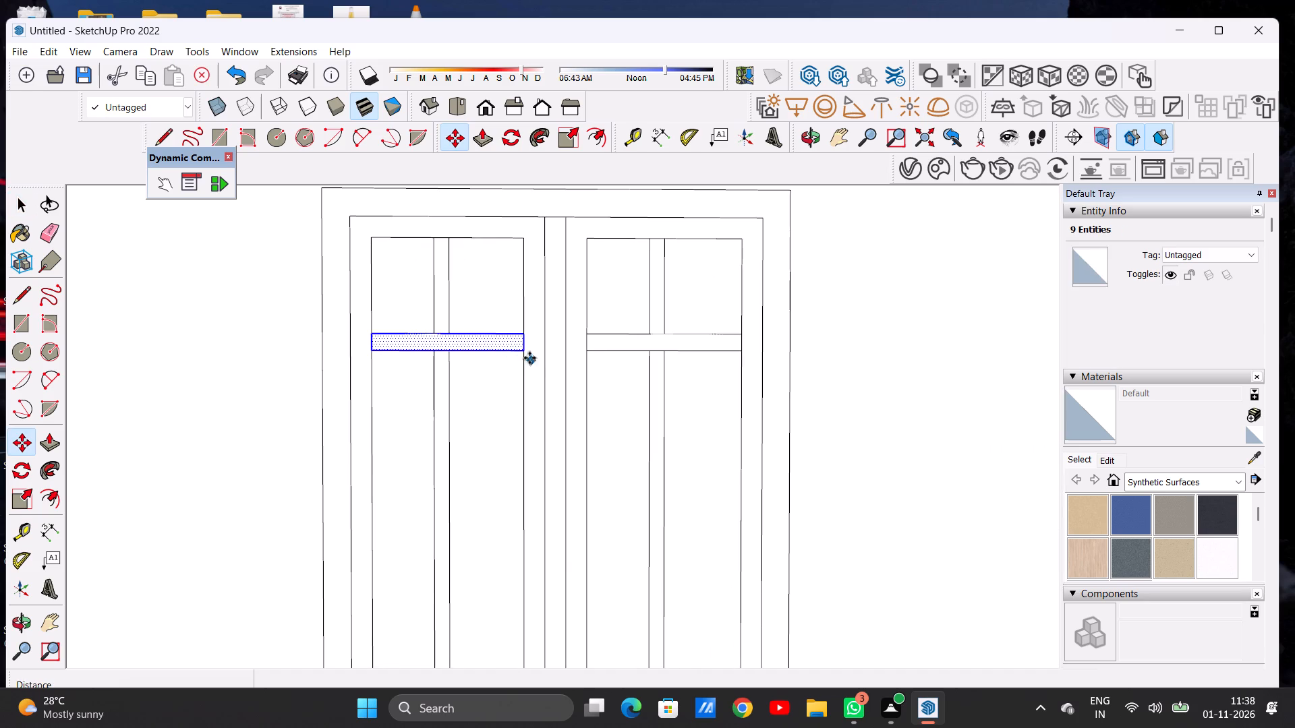
click(524, 354)
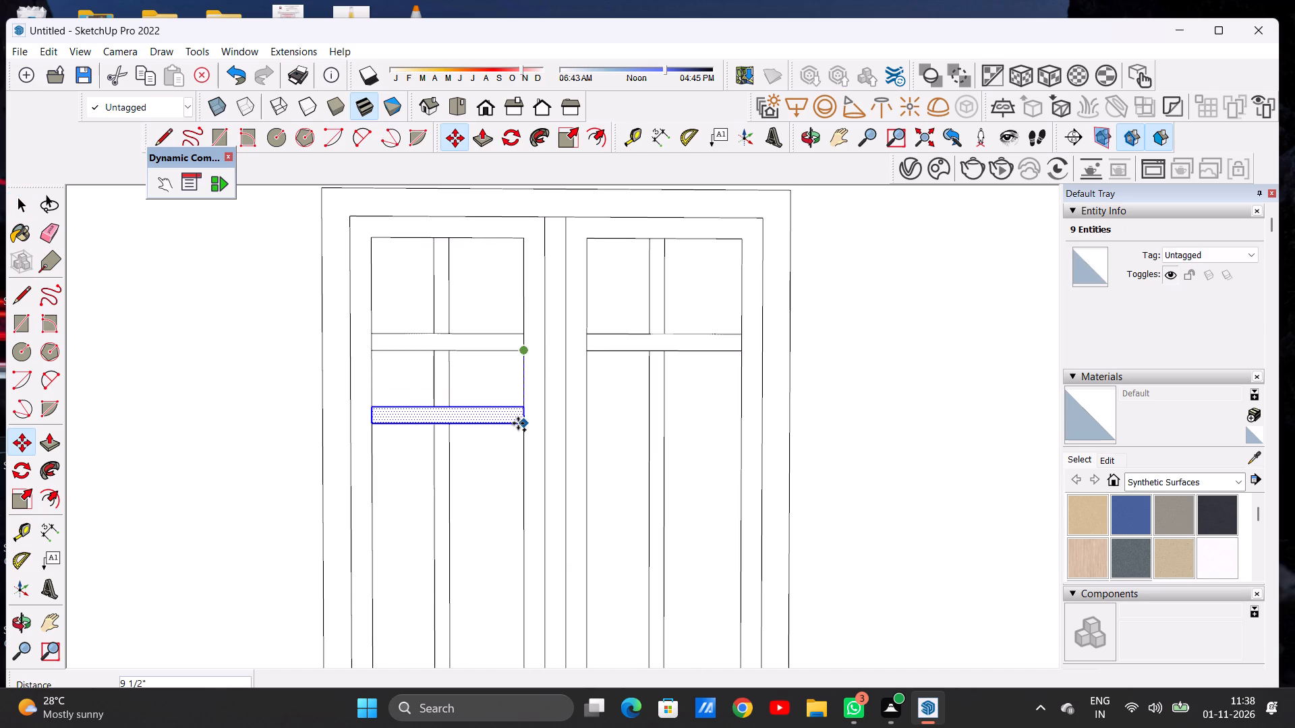
click(522, 442)
Copy the left leaf's second crossbar straight down about 1' 2 1/16" to form a third one.
scroll(484, 307, down, 7)
scroll(494, 407, up, 3)
scroll(496, 408, down, 1)
scroll(496, 408, up, 3)
click(515, 359)
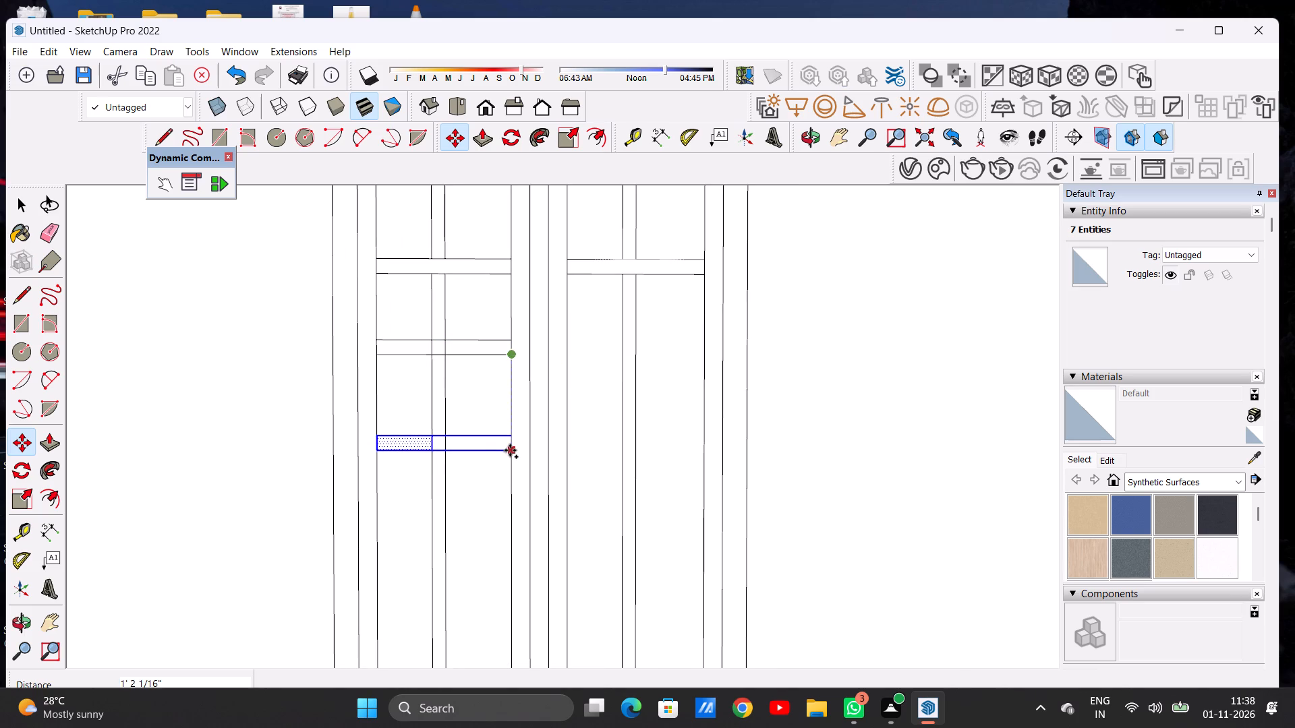
click(511, 450)
Copy the left leaf's third crossbar straight down about 1' 2 7/16" to form a fourth one.
scroll(492, 311, down, 2)
scroll(492, 311, up, 1)
scroll(492, 311, down, 4)
scroll(500, 423, up, 5)
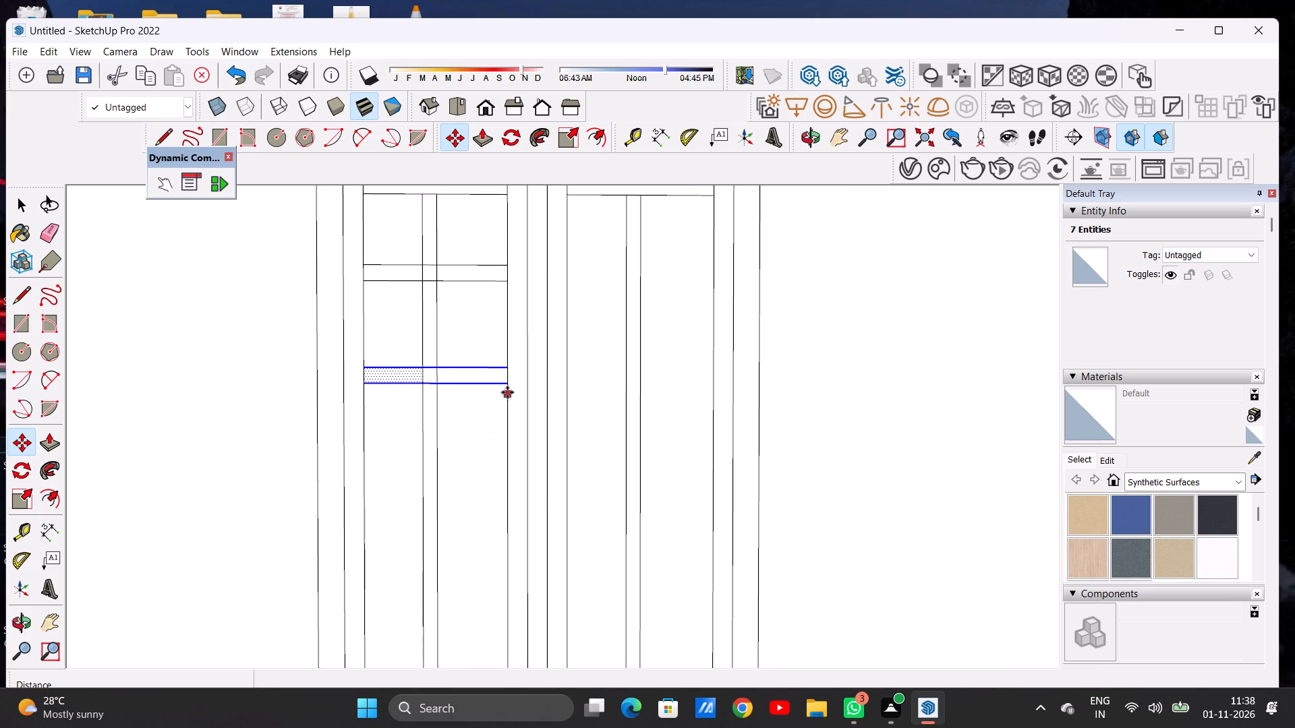
click(507, 388)
scroll(510, 393, down, 9)
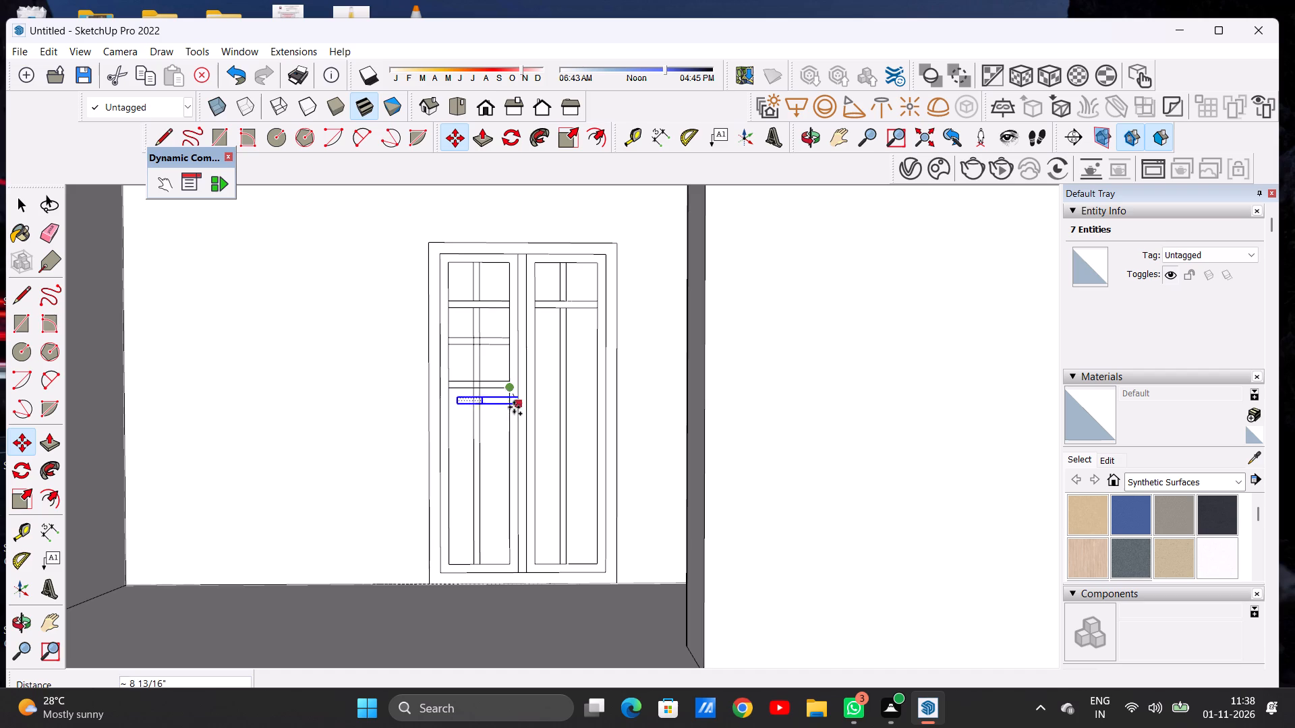
scroll(509, 445, up, 6)
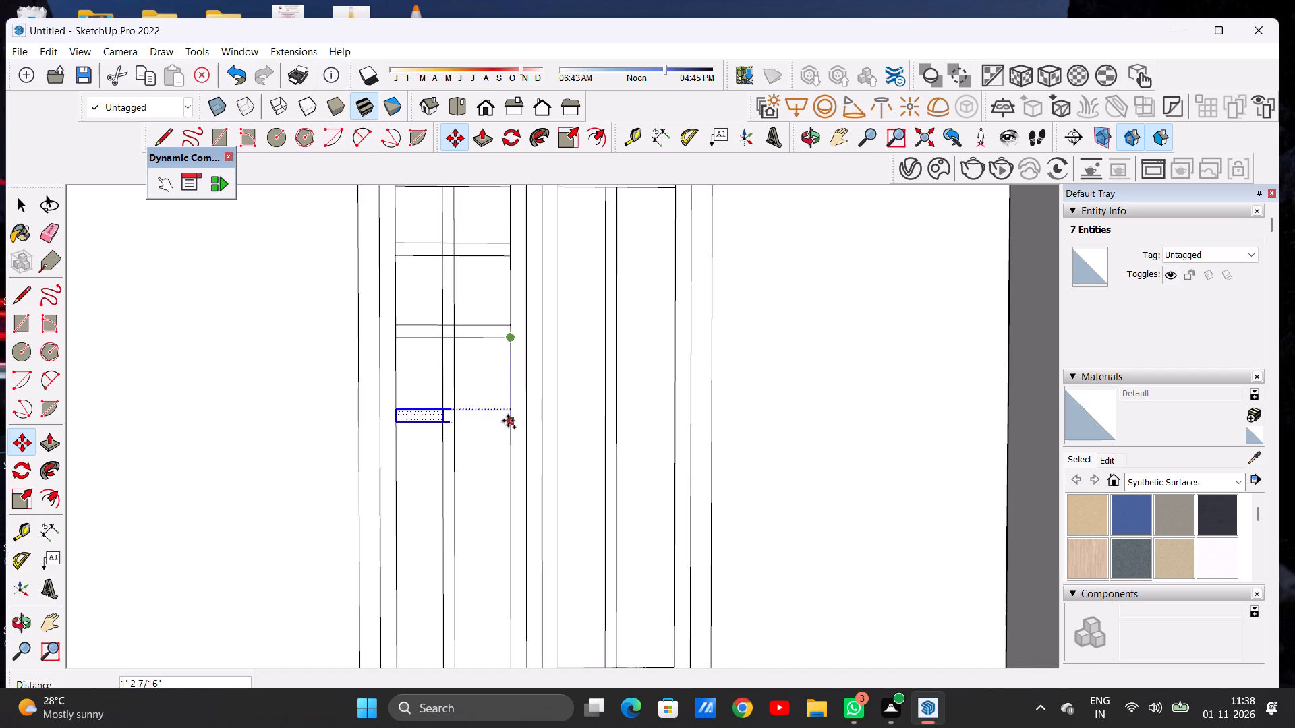
click(508, 421)
Copy the left leaf's lowest crossbar straight down two more times, about 1' 2" apart, to form the fifth and sixth, and clear the selection.
click(508, 421)
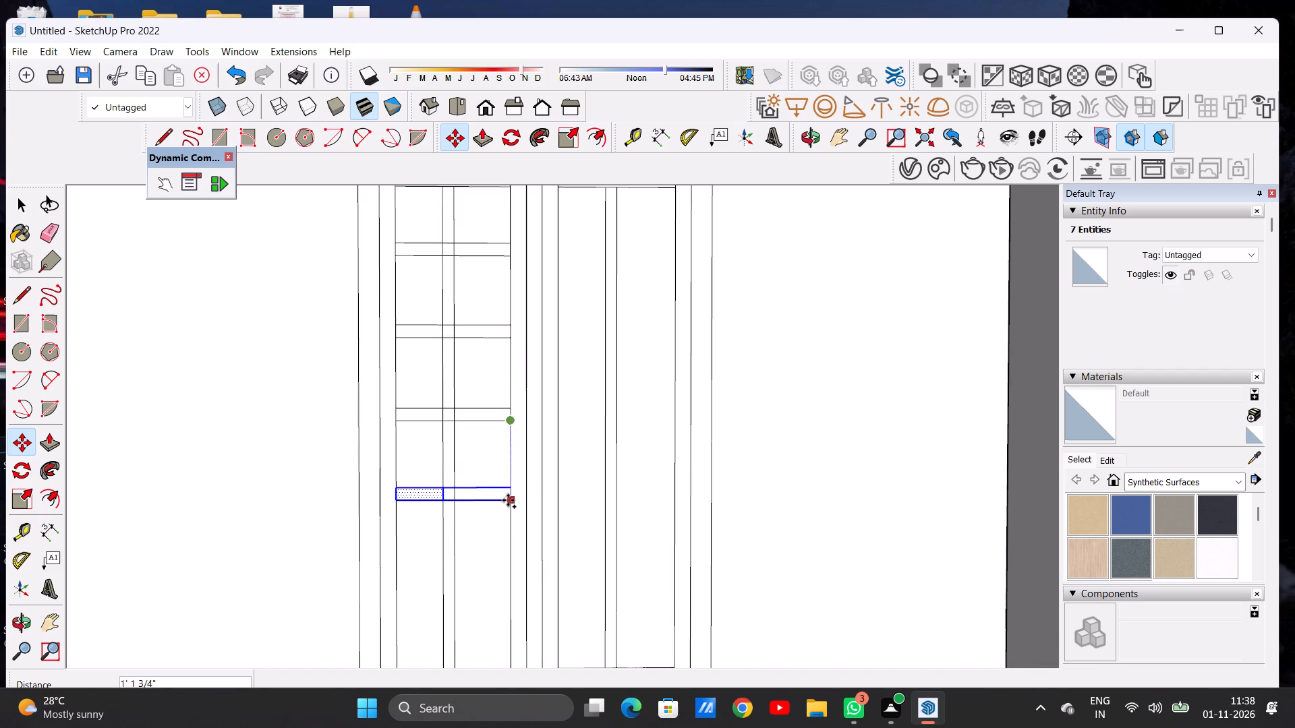
click(515, 505)
scroll(459, 409, down, 6)
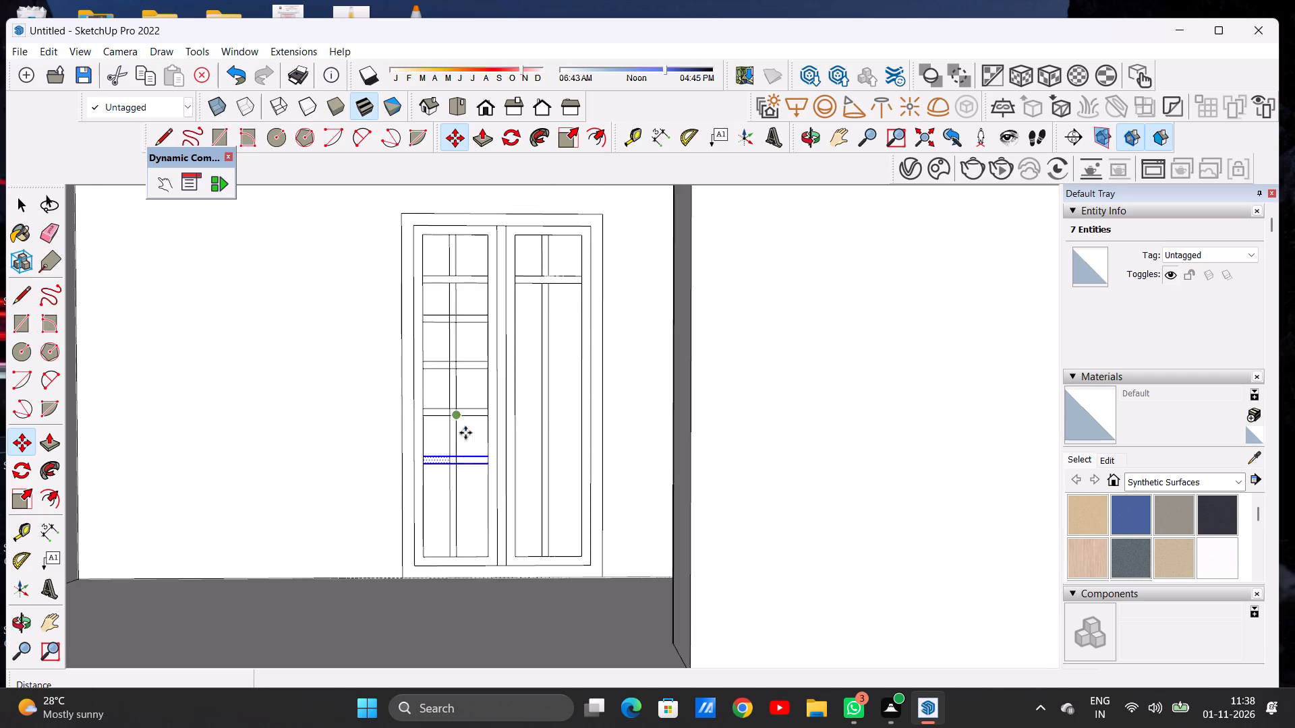
scroll(478, 498, up, 5)
click(491, 442)
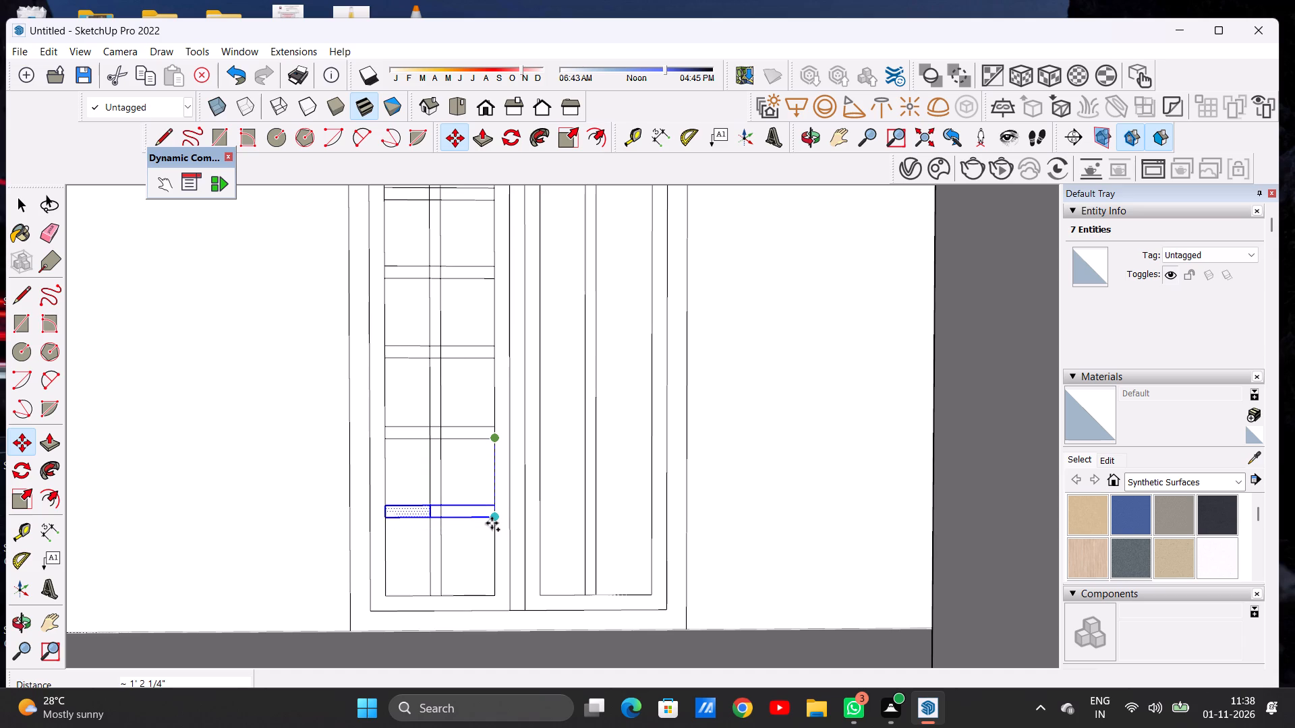
click(492, 523)
key(space)
scroll(432, 469, down, 8)
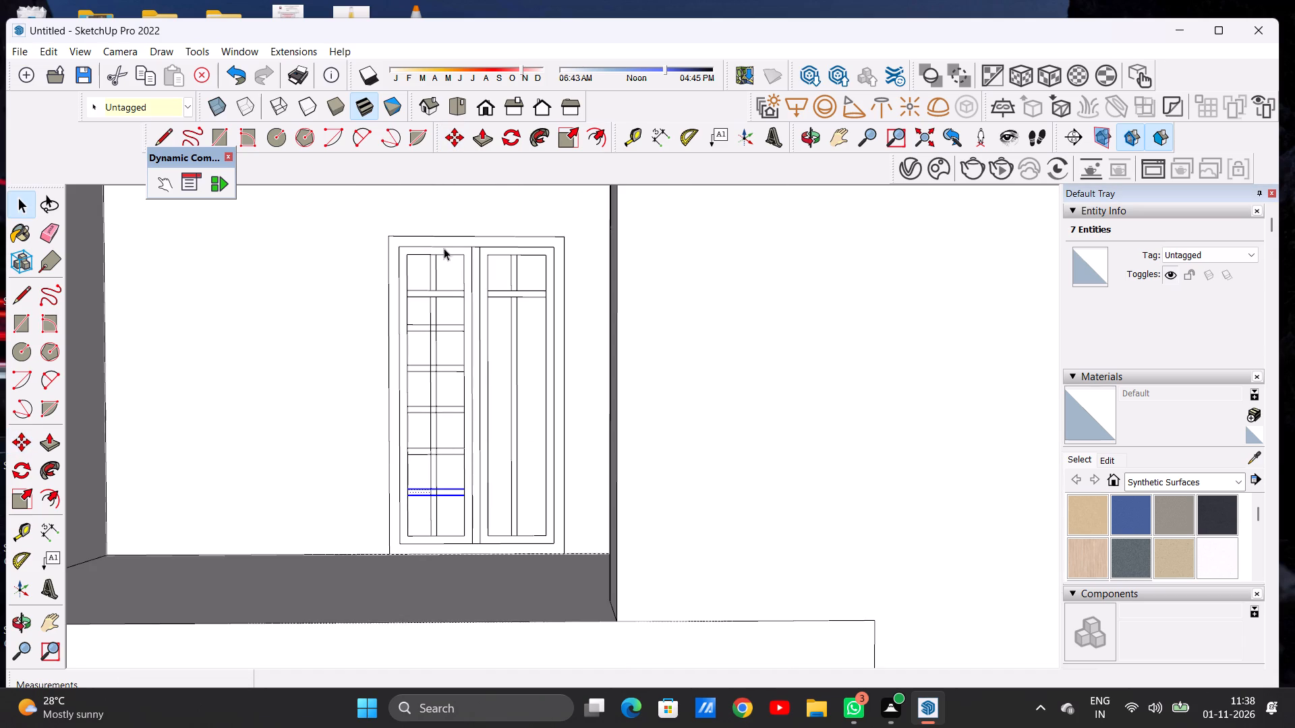
scroll(453, 326, down, 6)
click(456, 216)
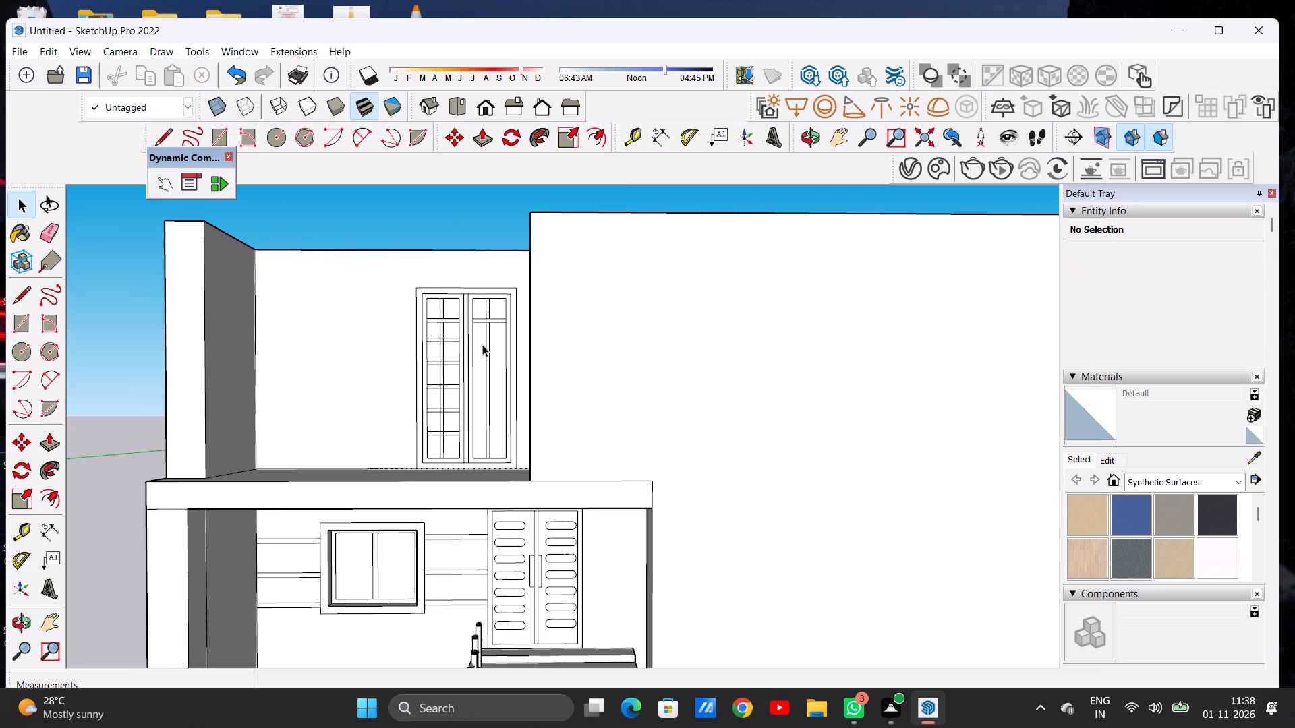
Copy the right leaf's horizontal bar straight down about 11 11/16", and copy that crossbar about 1' 1/4" below to form a third.
scroll(499, 331, up, 14)
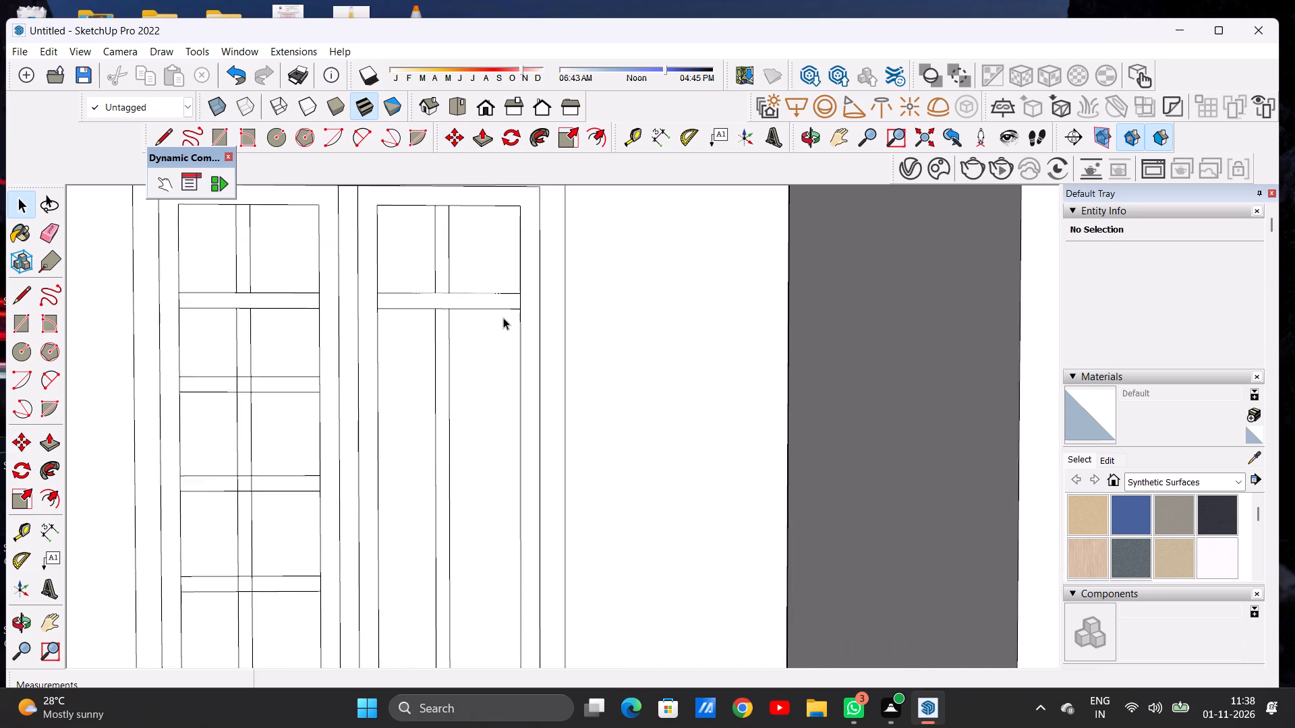
scroll(503, 317, up, 4)
double_click(489, 294)
key(m)
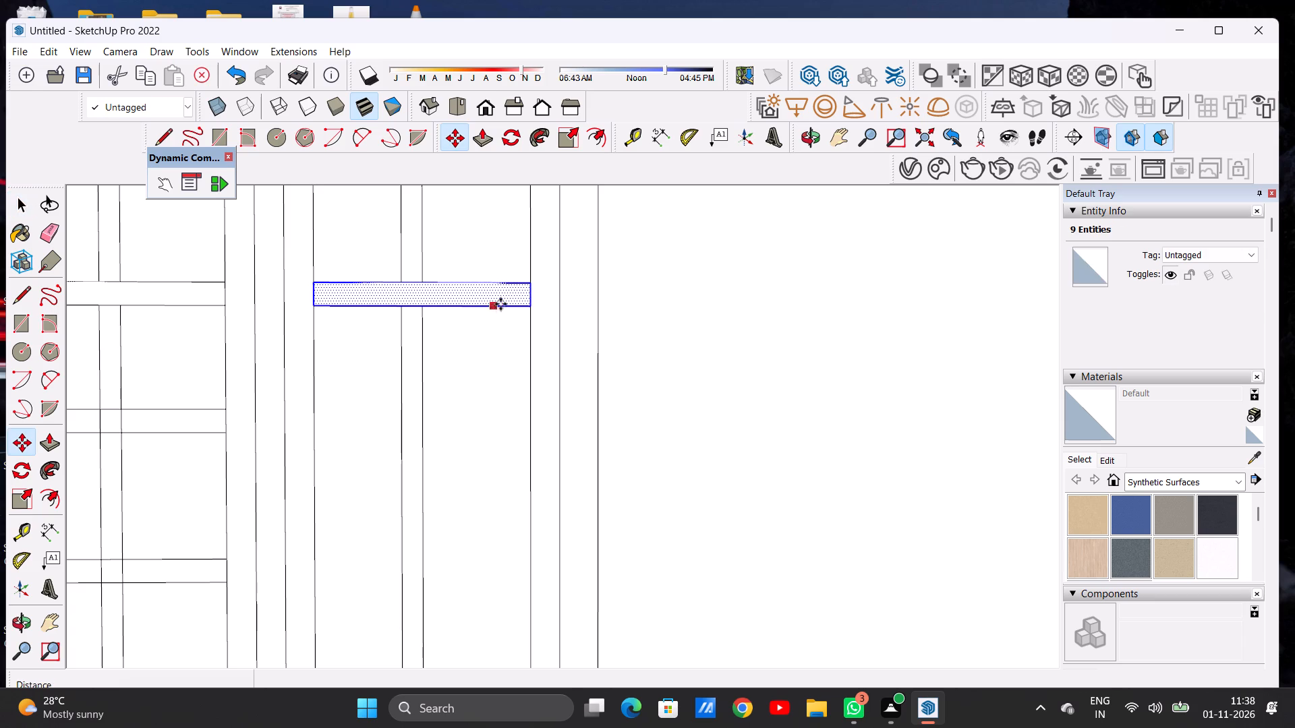
click(523, 307)
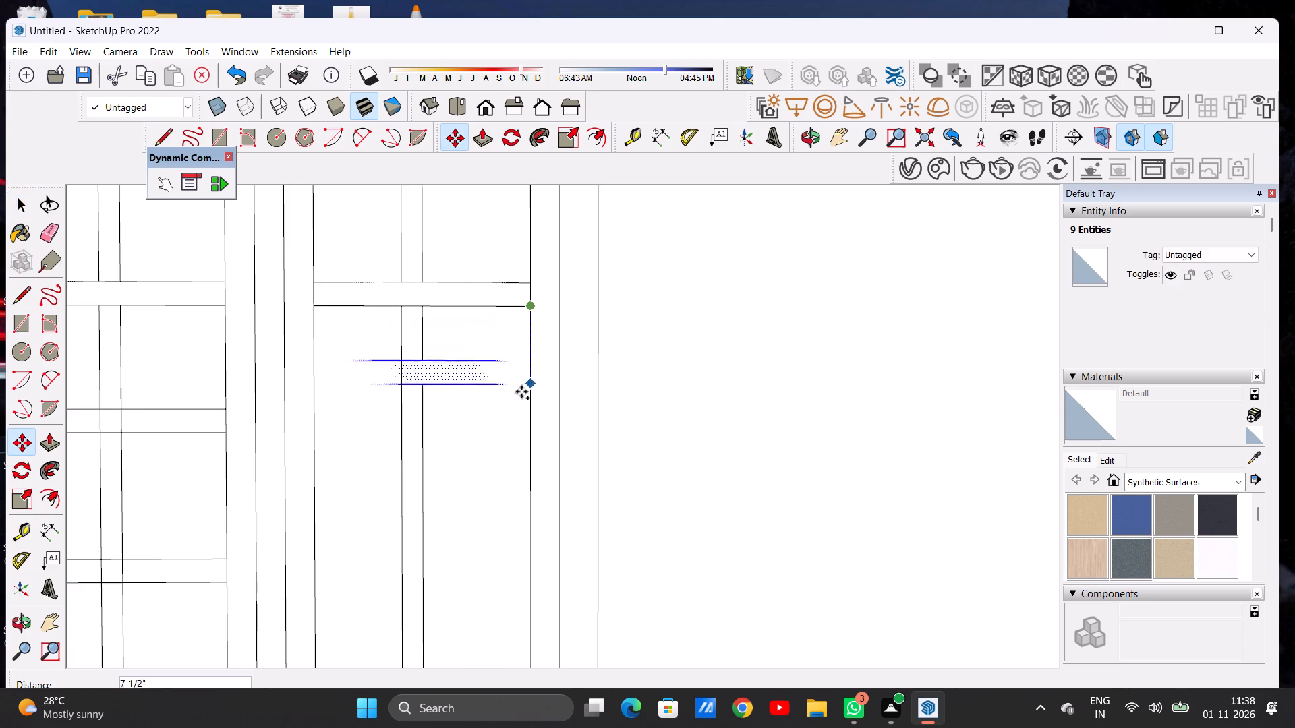
click(530, 431)
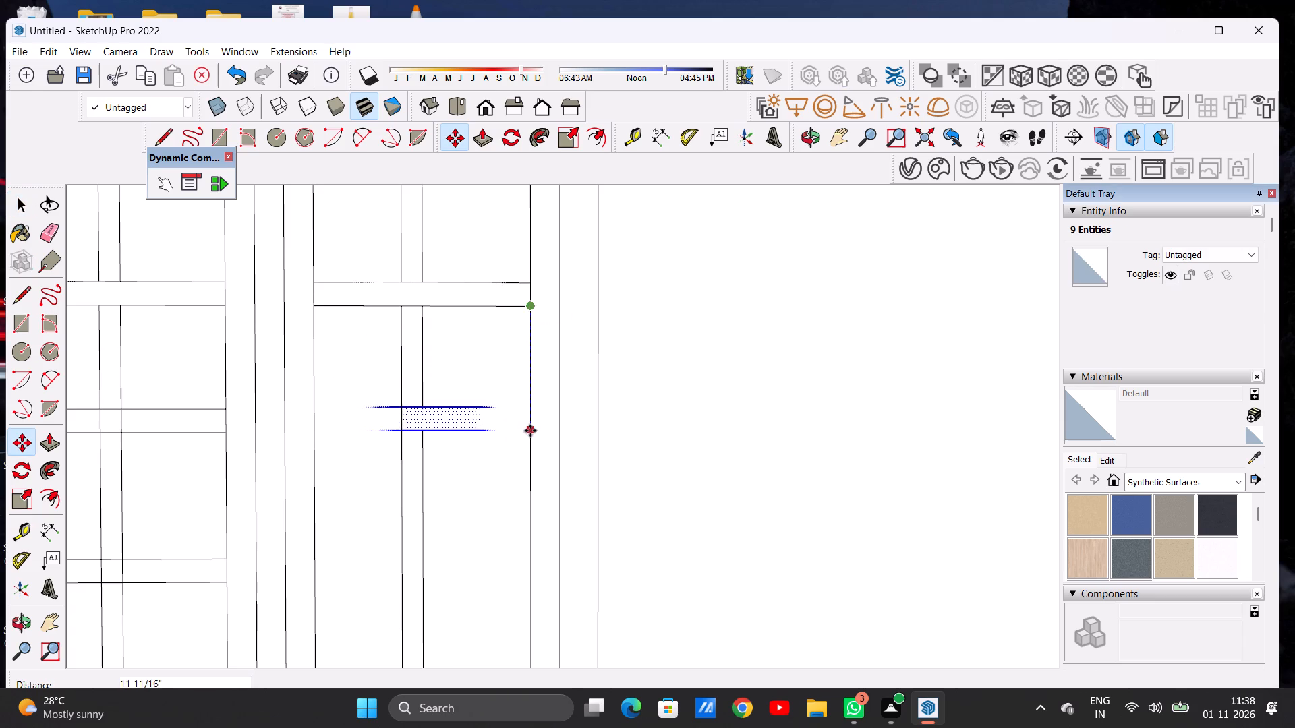
scroll(517, 289, down, 7)
scroll(523, 380, up, 5)
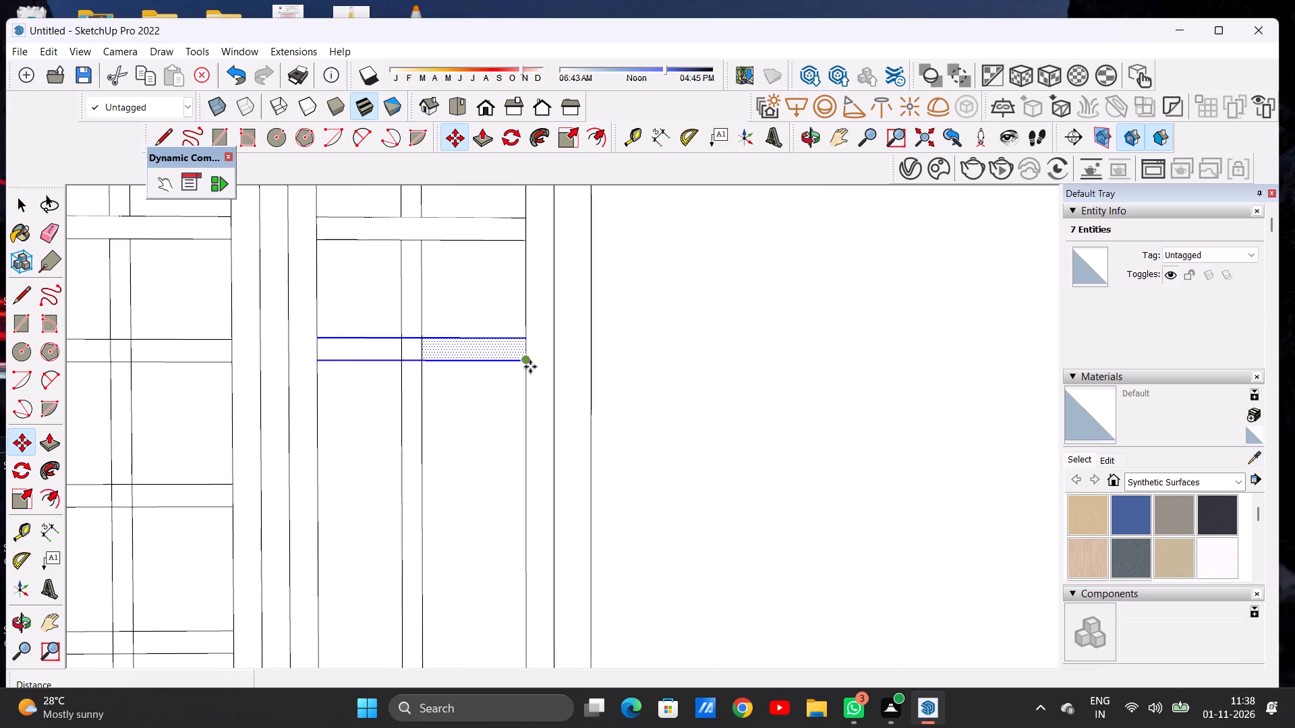
click(531, 367)
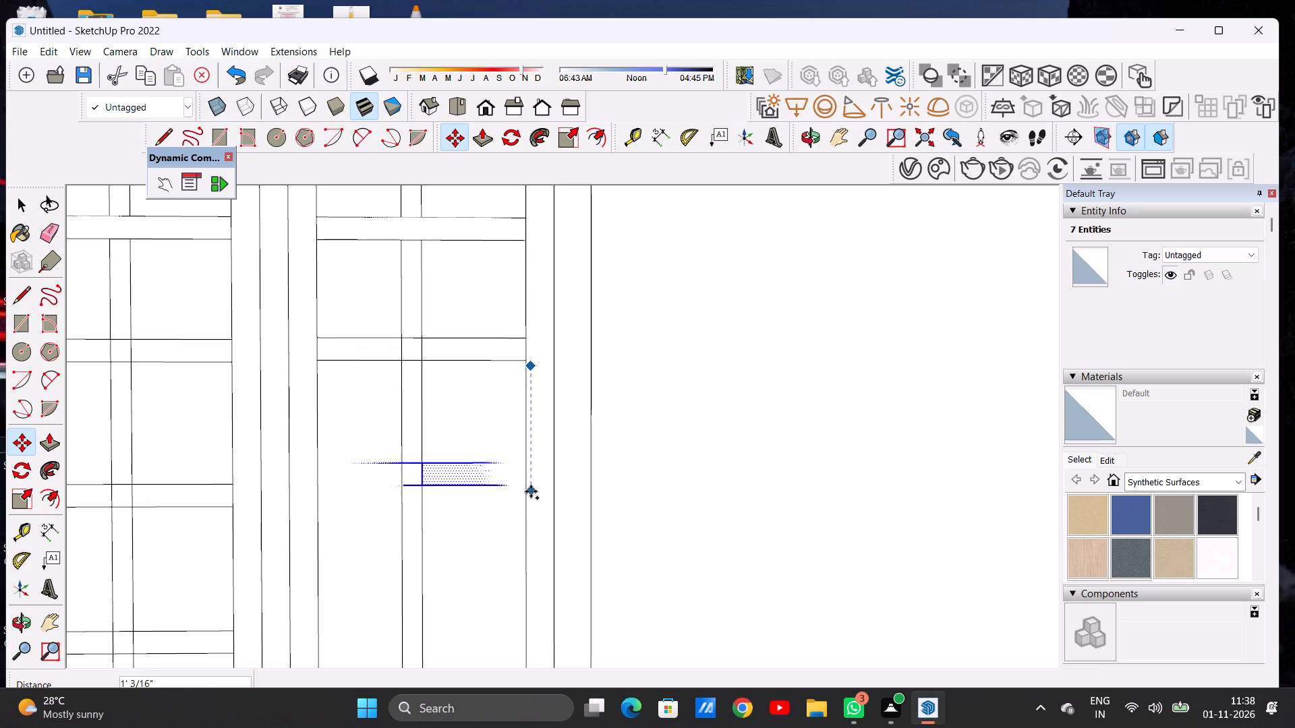
click(532, 492)
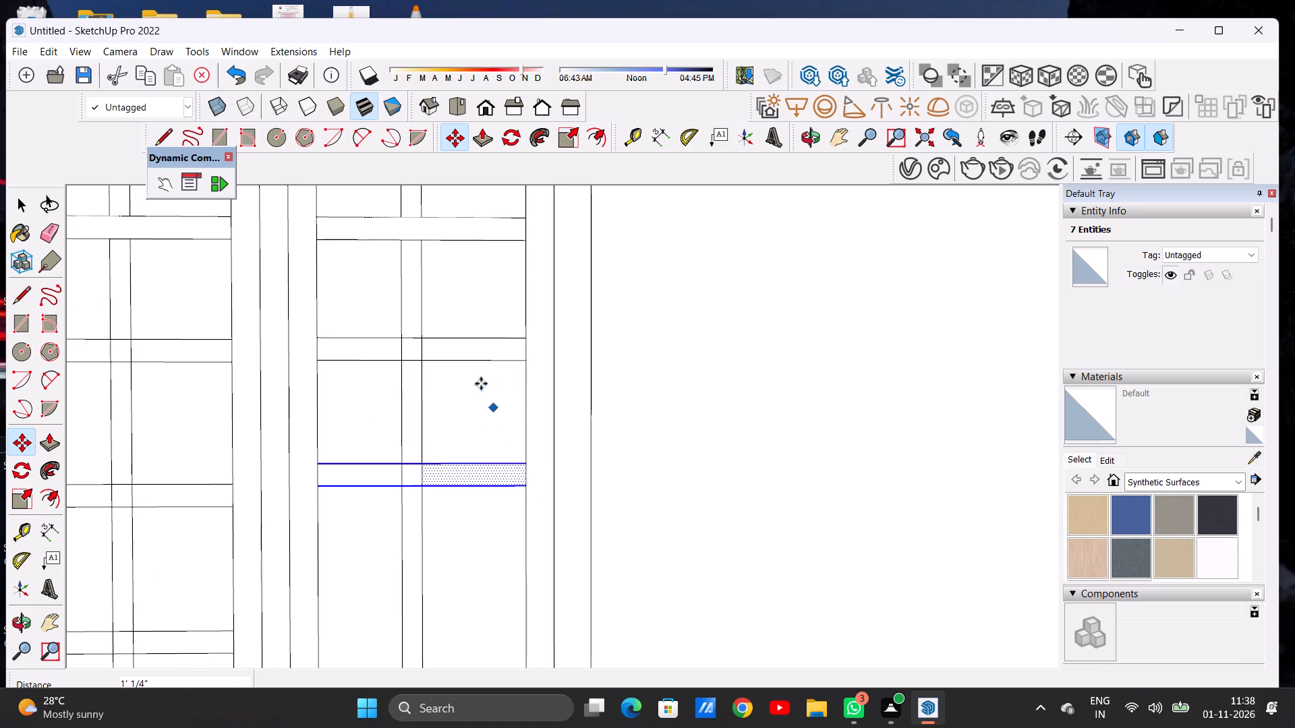
Copy the right leaf's third crossbar straight down about 1' 3 3/4" to form a fourth one.
scroll(473, 376, down, 7)
scroll(451, 452, down, 1)
scroll(455, 456, up, 2)
scroll(467, 462, down, 1)
scroll(502, 433, up, 5)
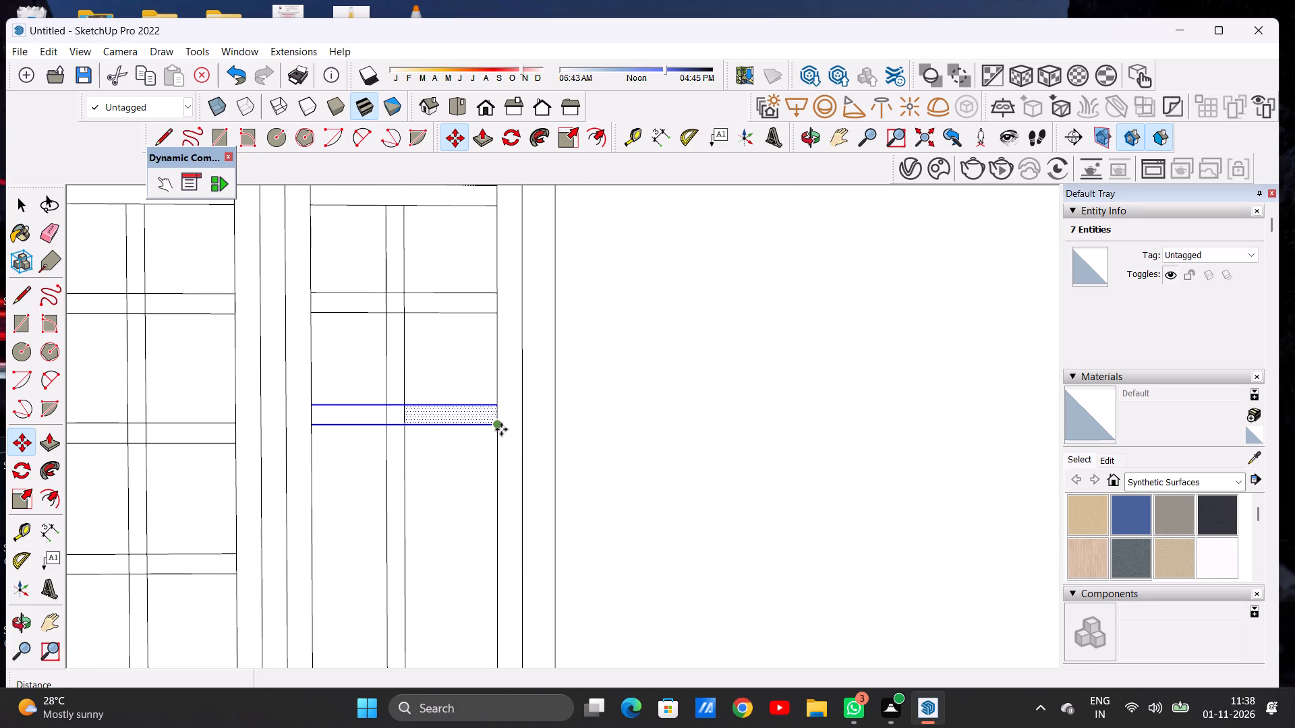
click(501, 429)
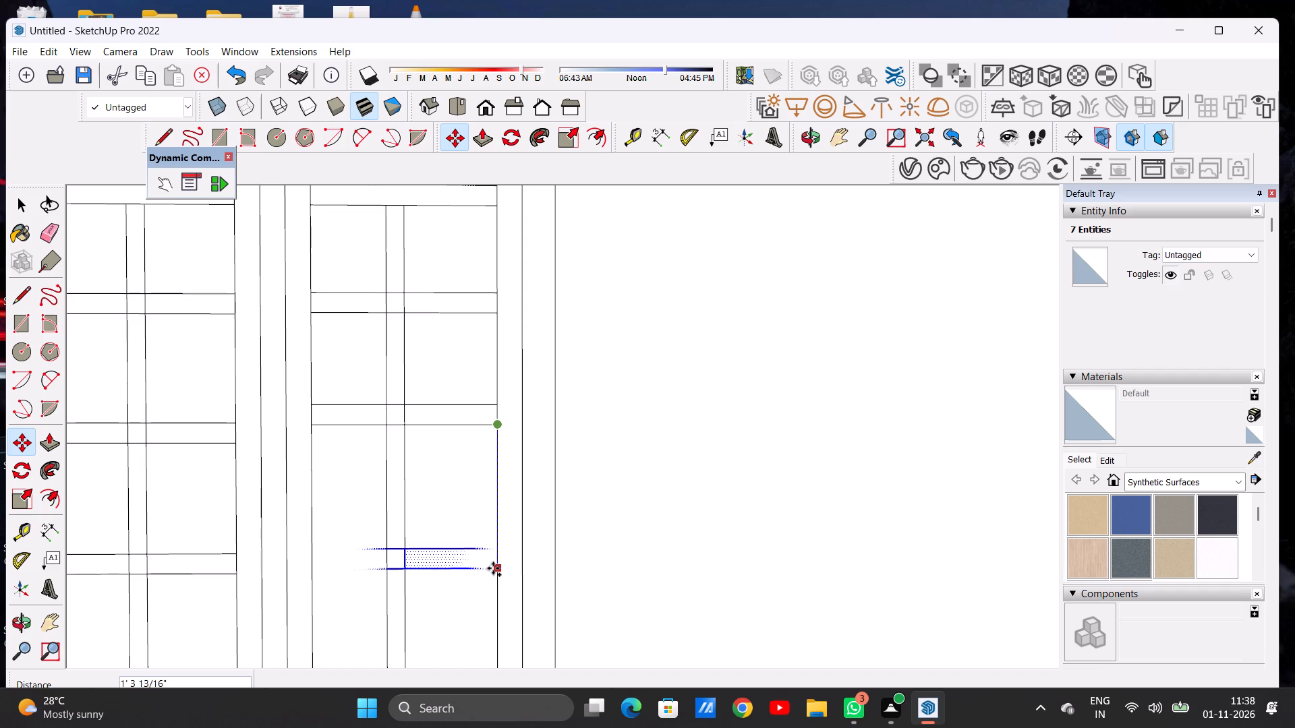
click(494, 565)
Copy the right leaf's fourth crossbar straight down about 1' 2 3/4" to form a fifth one.
scroll(461, 363, down, 16)
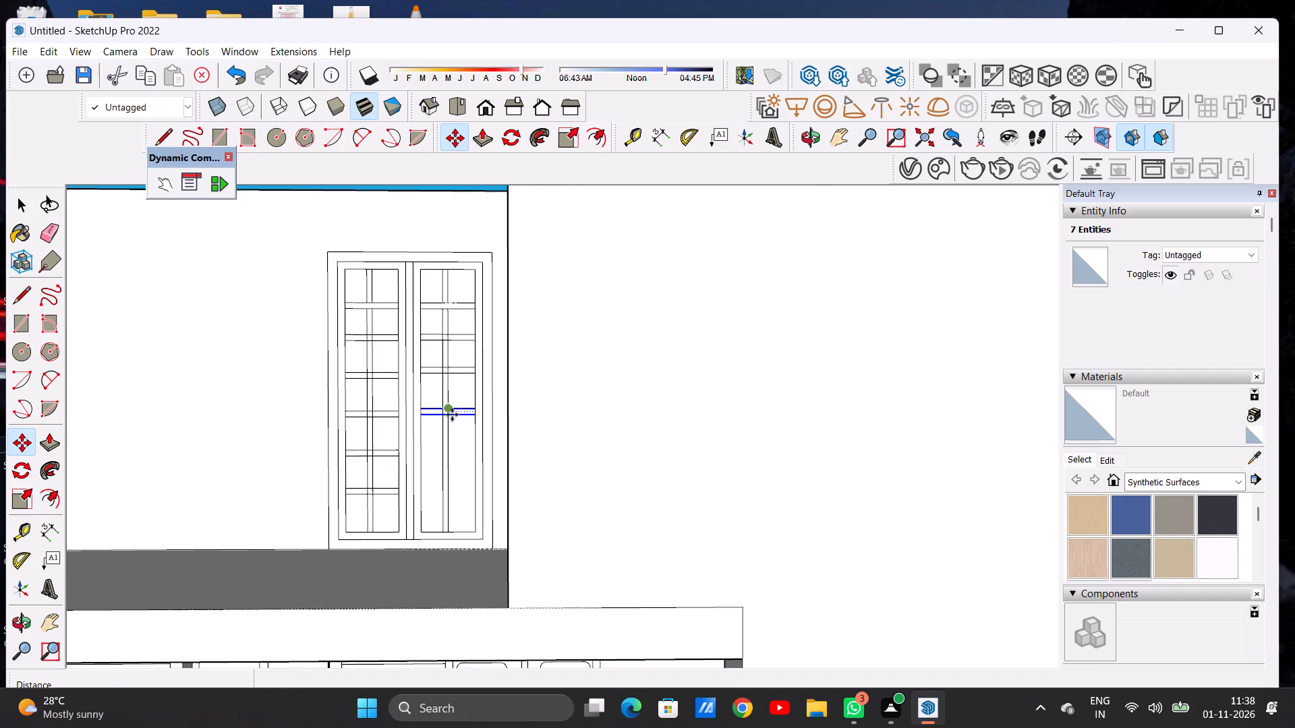
scroll(456, 442, up, 1)
scroll(456, 445, down, 1)
scroll(456, 447, up, 1)
scroll(456, 448, down, 1)
scroll(456, 448, up, 9)
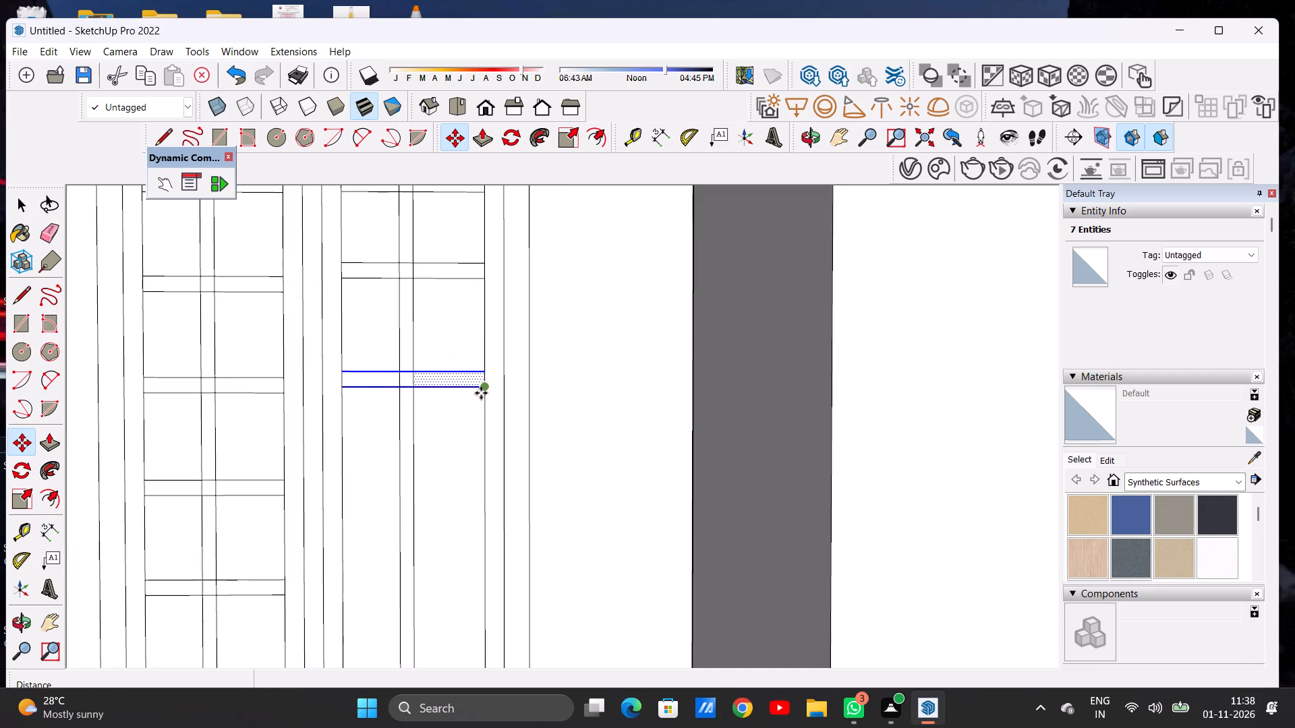
click(481, 393)
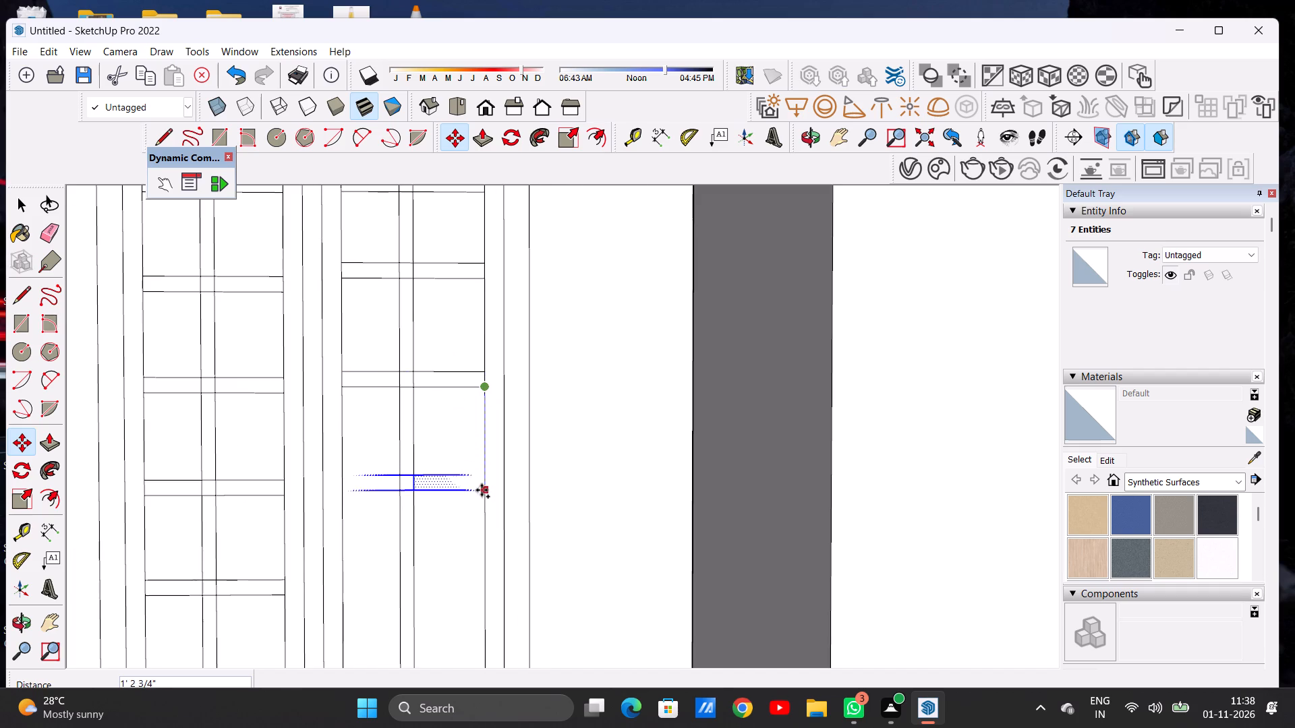
click(482, 490)
Copy the right leaf's fifth crossbar straight down about 1' 2 9/16" to form a sixth one, and clear the selection.
scroll(473, 339, down, 7)
scroll(469, 434, up, 2)
scroll(468, 438, down, 1)
scroll(467, 440, up, 4)
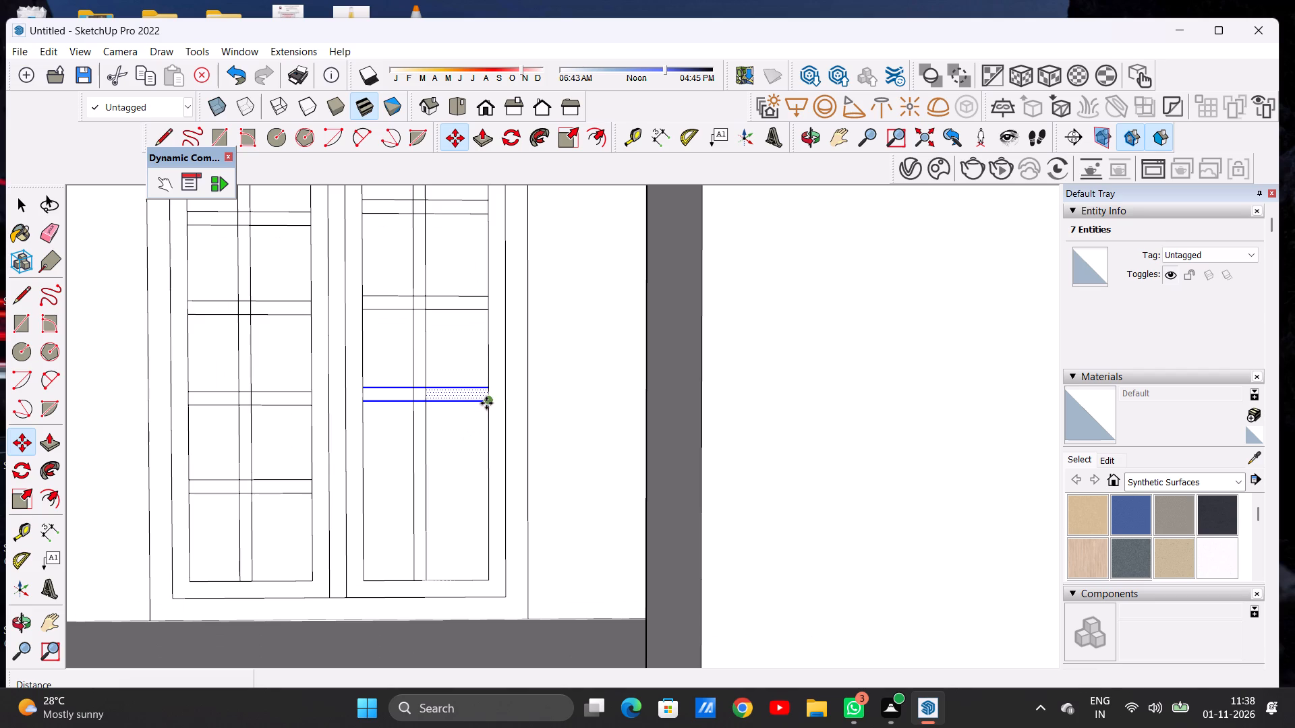
click(486, 403)
click(488, 492)
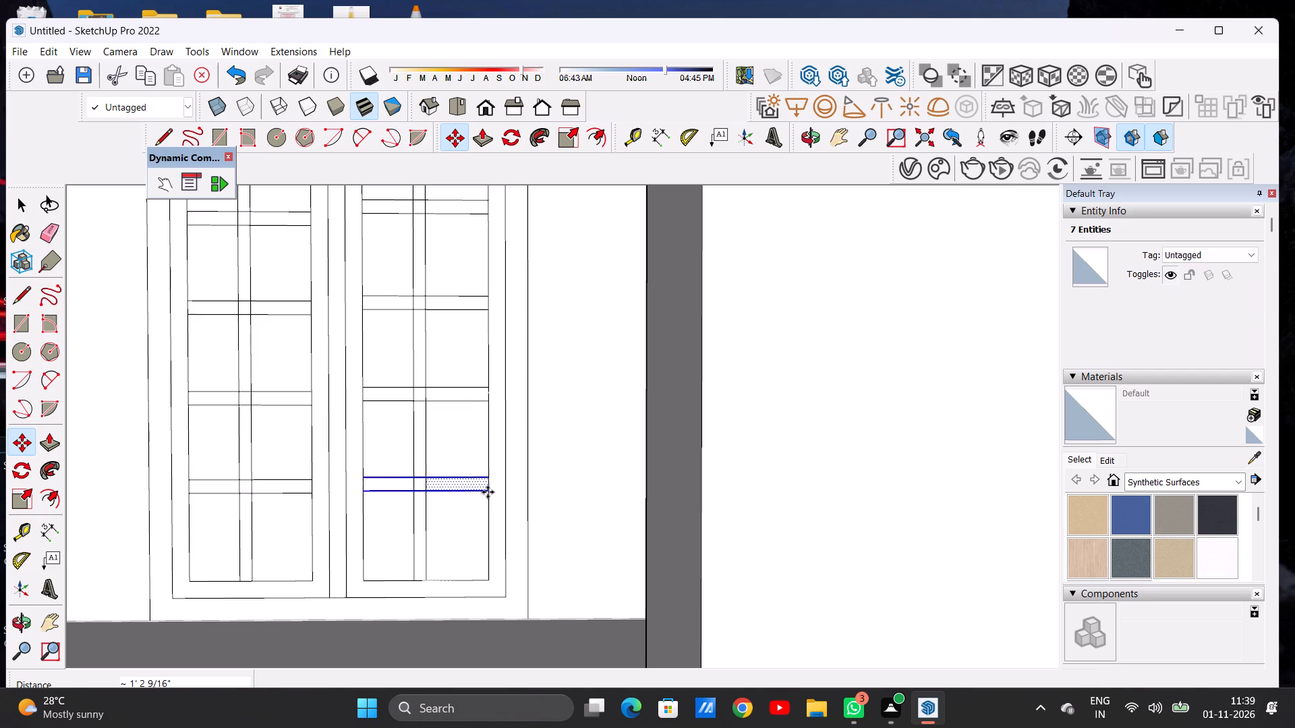
key(space)
scroll(467, 421, down, 14)
click(442, 213)
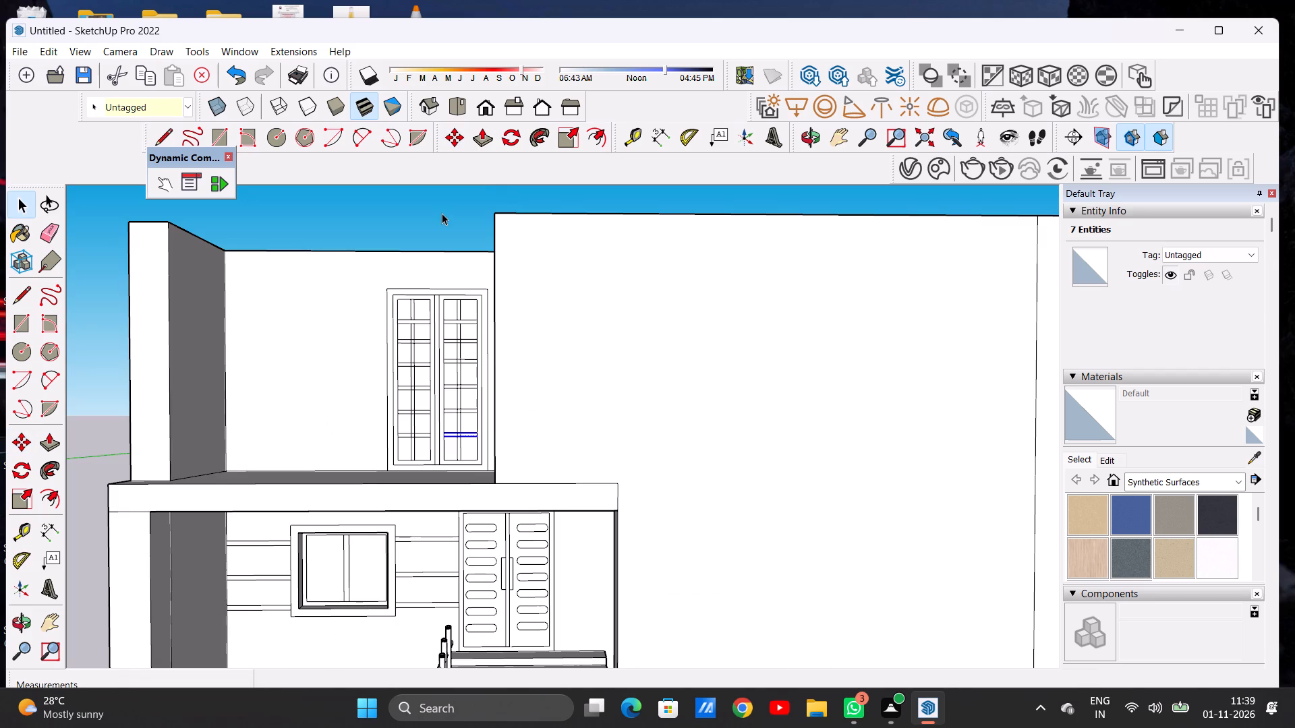
Erase the crossing line segments where the right leaf's second crossbar meets the vertical bar.
scroll(446, 349, up, 3)
scroll(446, 348, down, 1)
scroll(446, 348, up, 17)
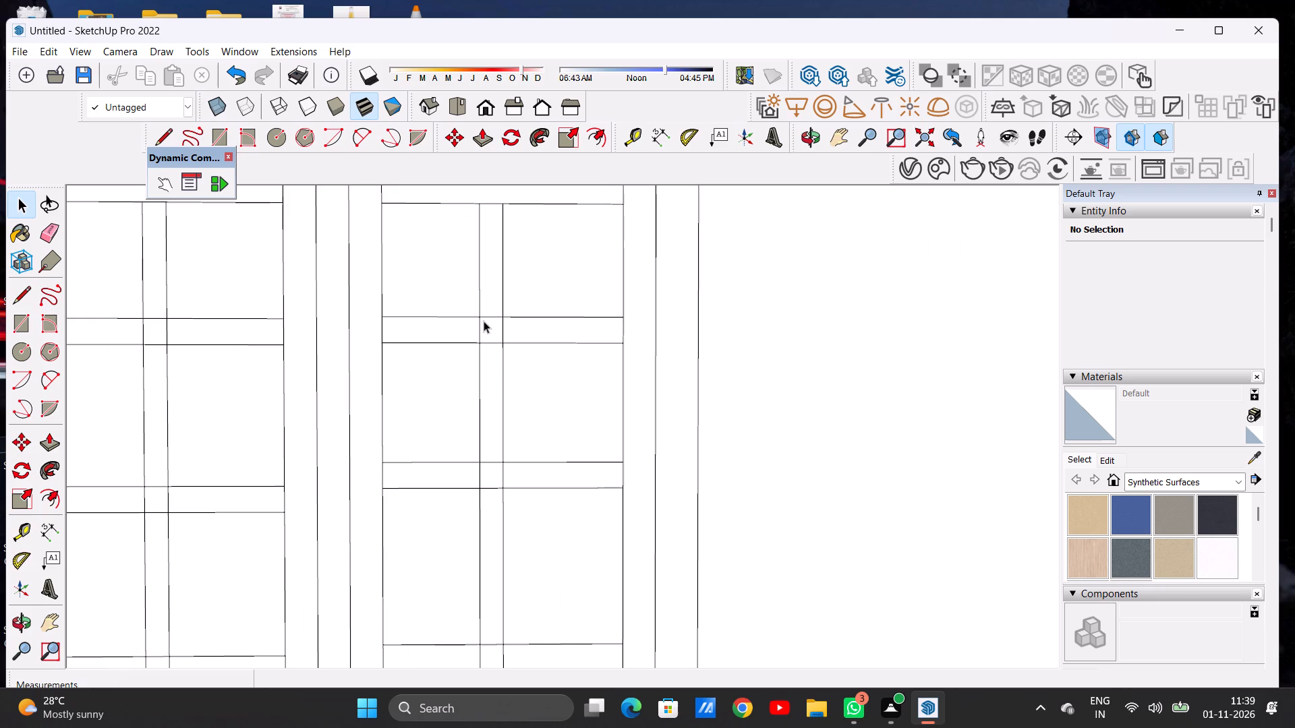
key(e)
drag(488, 313, 495, 348)
scroll(504, 332, up, 7)
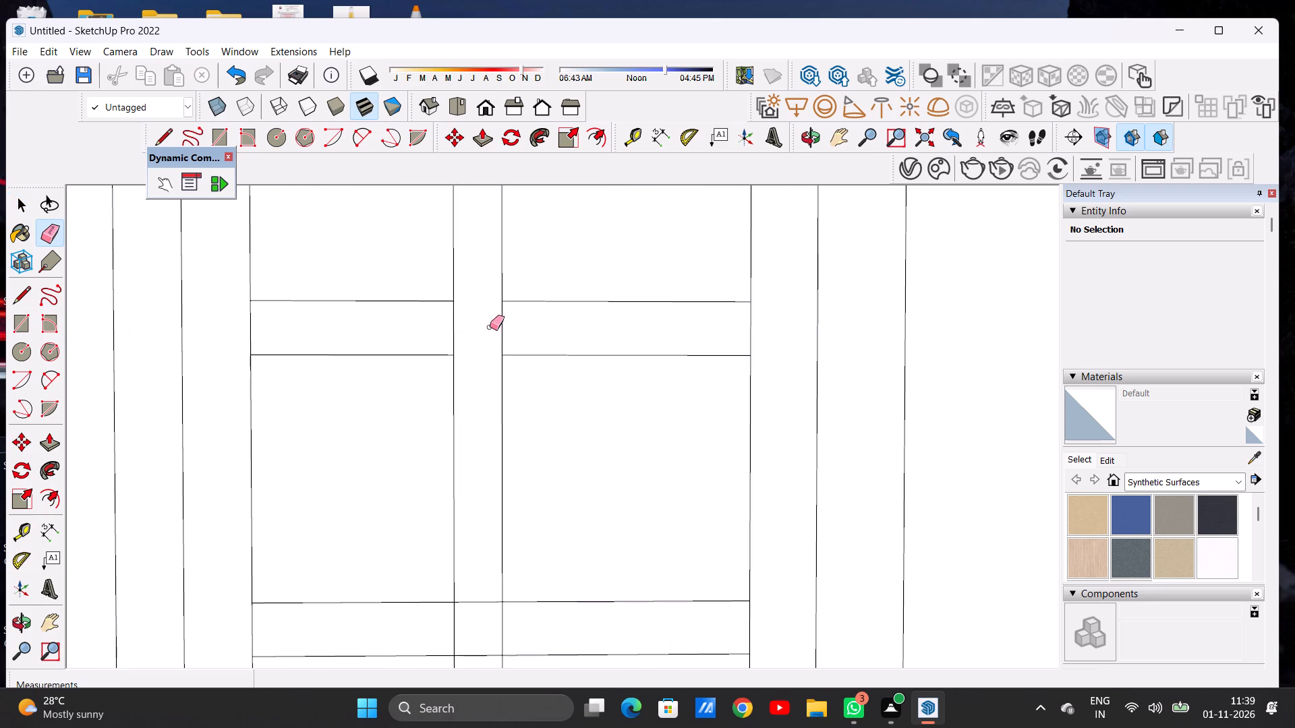
drag(443, 328, 505, 327)
Erase the crossing line segments where the right leaf's third crossbar meets the vertical bar.
scroll(505, 312, down, 9)
scroll(487, 300, up, 1)
scroll(487, 300, down, 4)
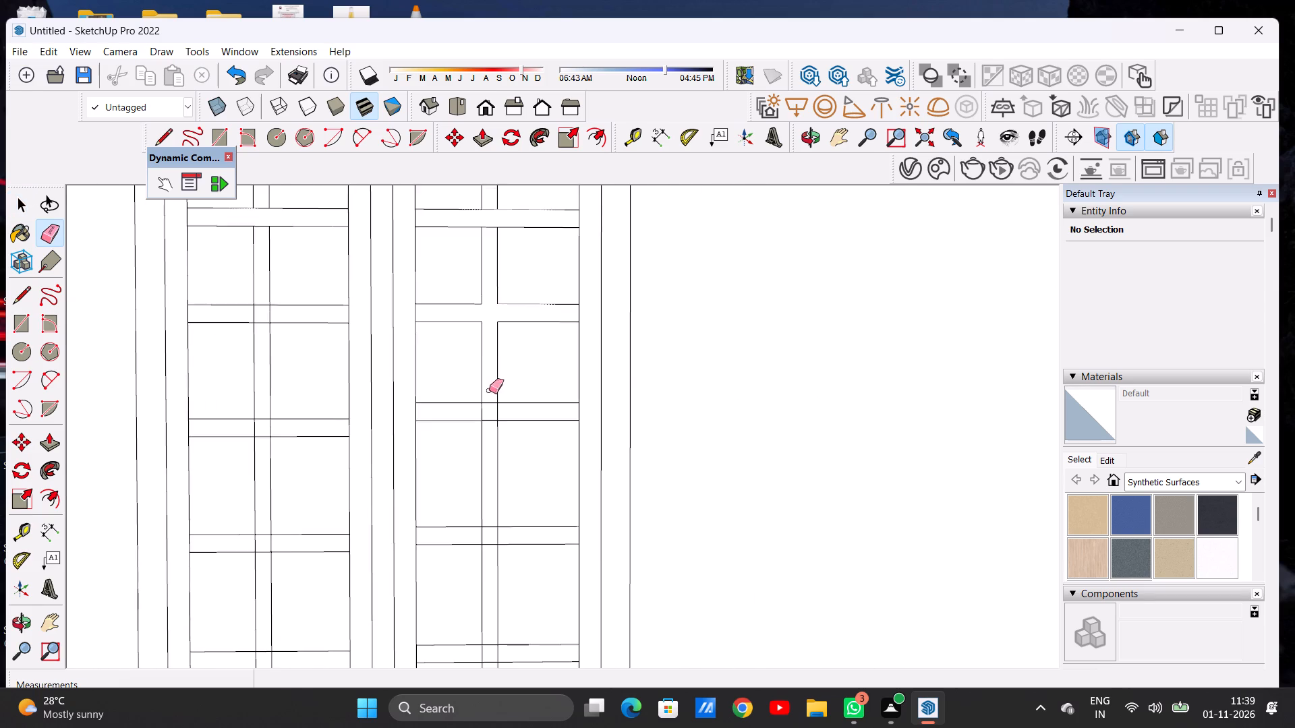
scroll(484, 400, up, 14)
drag(492, 343, 495, 437)
drag(448, 375, 473, 374)
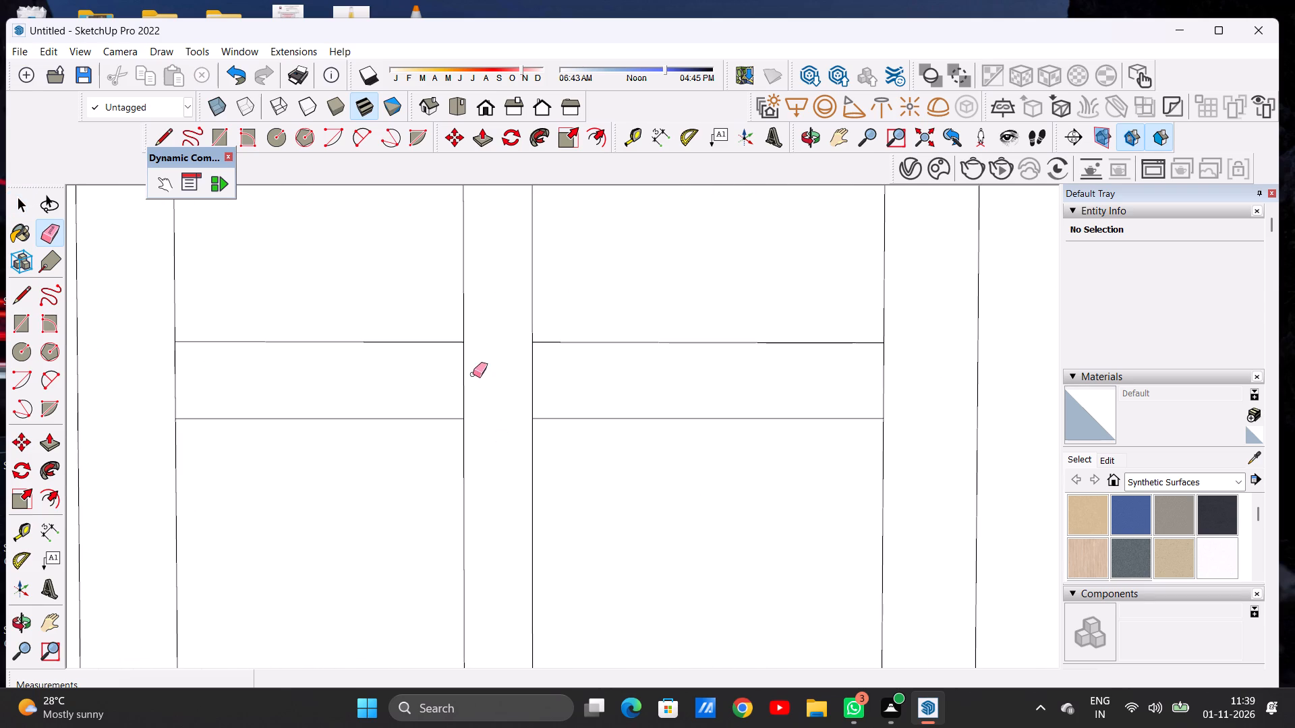
drag(473, 374, 541, 374)
Erase the crossing line segments where the right leaf's fourth crossbar meets the vertical bar.
scroll(496, 331, down, 19)
scroll(503, 446, up, 6)
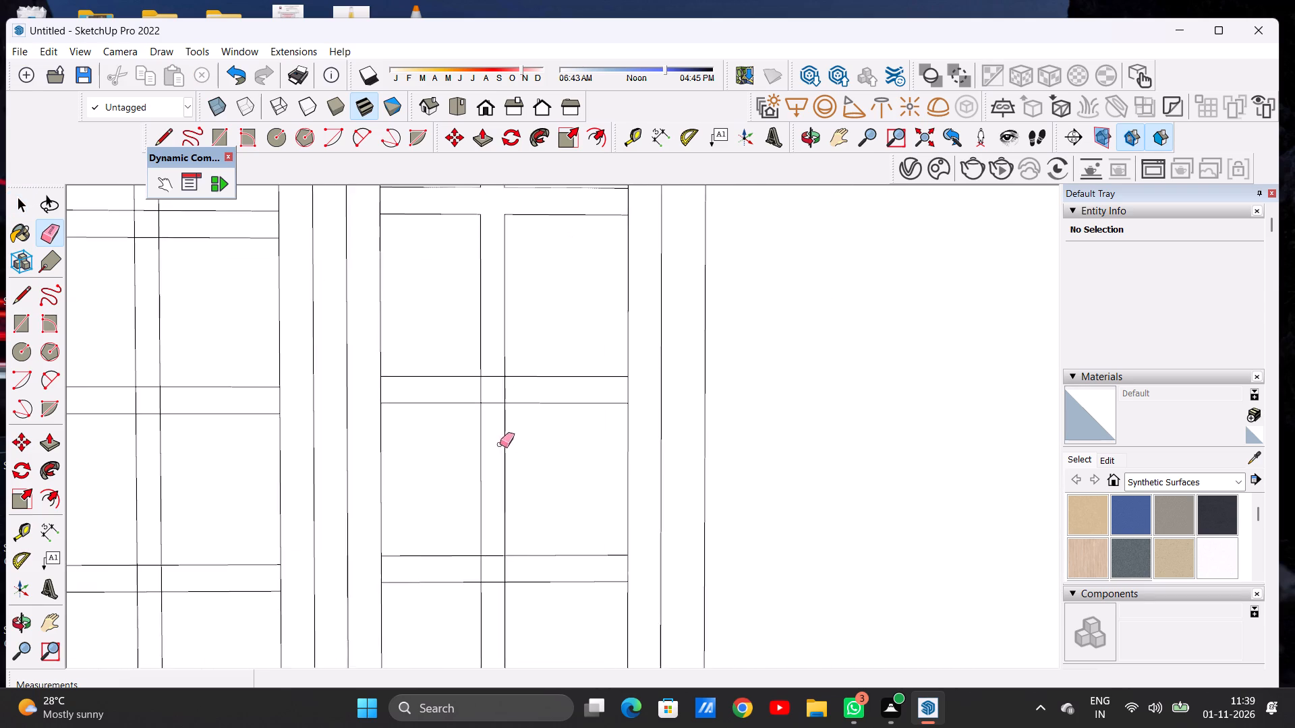
scroll(500, 444, up, 9)
drag(487, 345, 497, 427)
drag(450, 379, 531, 382)
Erase the crossing line segments where the right leaf's fifth crossbar meets the vertical bar.
scroll(480, 319, down, 17)
scroll(476, 456, up, 16)
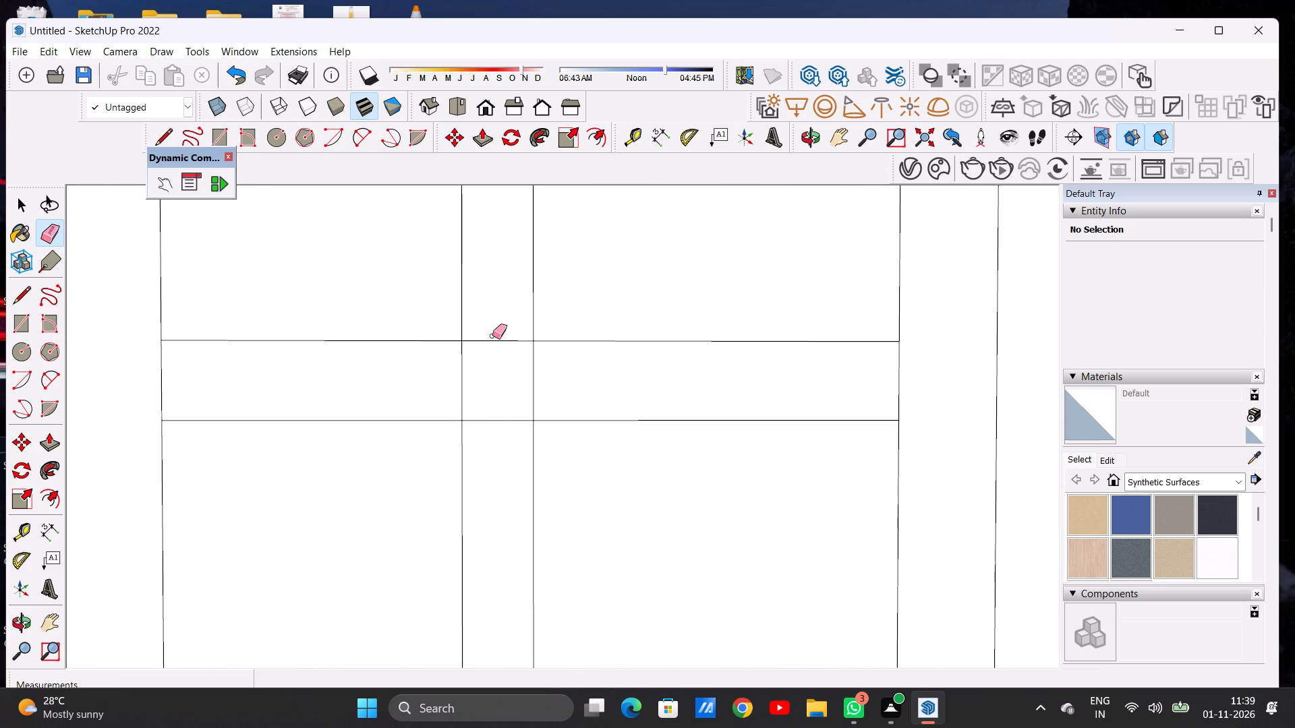
drag(494, 344, 498, 454)
drag(496, 318, 496, 348)
drag(455, 375, 531, 378)
drag(531, 378, 538, 378)
Erase the crossing line segments where the right leaf's lowest crossbar meets the vertical bar.
scroll(509, 334, down, 12)
scroll(502, 510, up, 5)
scroll(511, 526, down, 1)
scroll(511, 529, up, 3)
drag(509, 516, 508, 551)
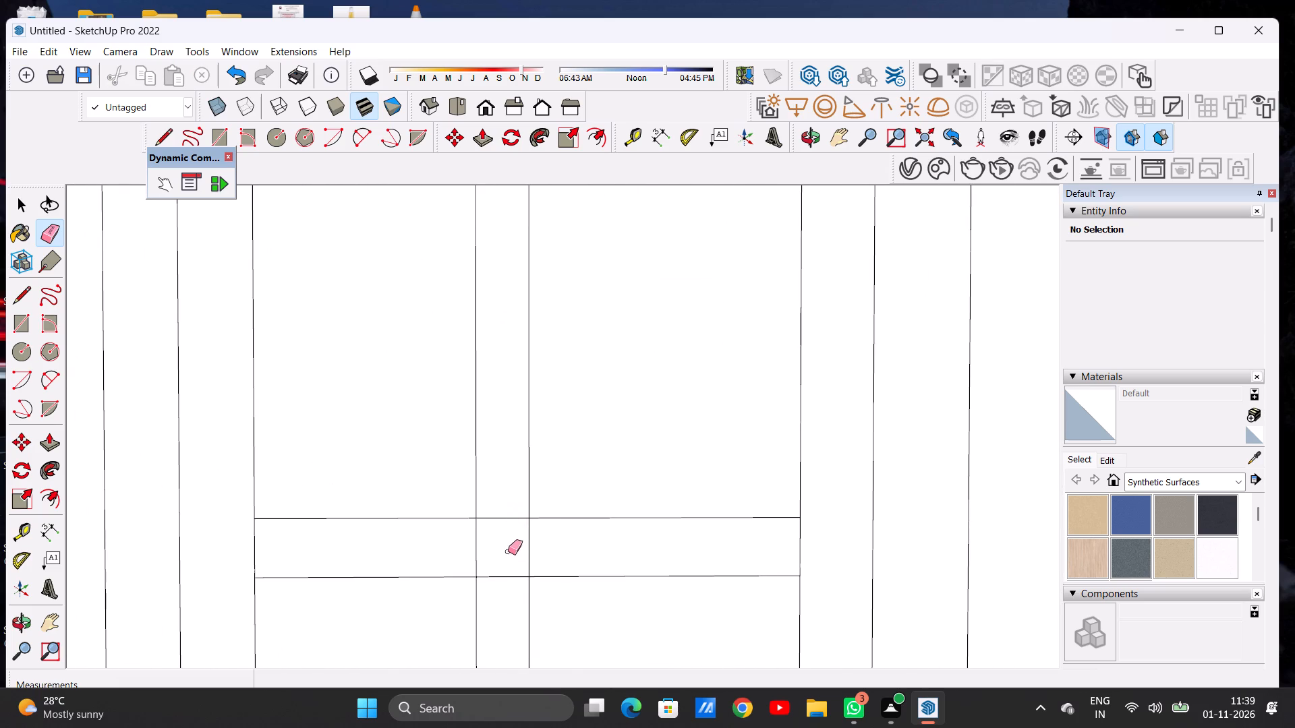
drag(508, 551, 509, 590)
drag(456, 553, 553, 557)
Erase the crossing line segments where the left leaf's lowest crossbar meets the vertical bar.
scroll(498, 469, down, 11)
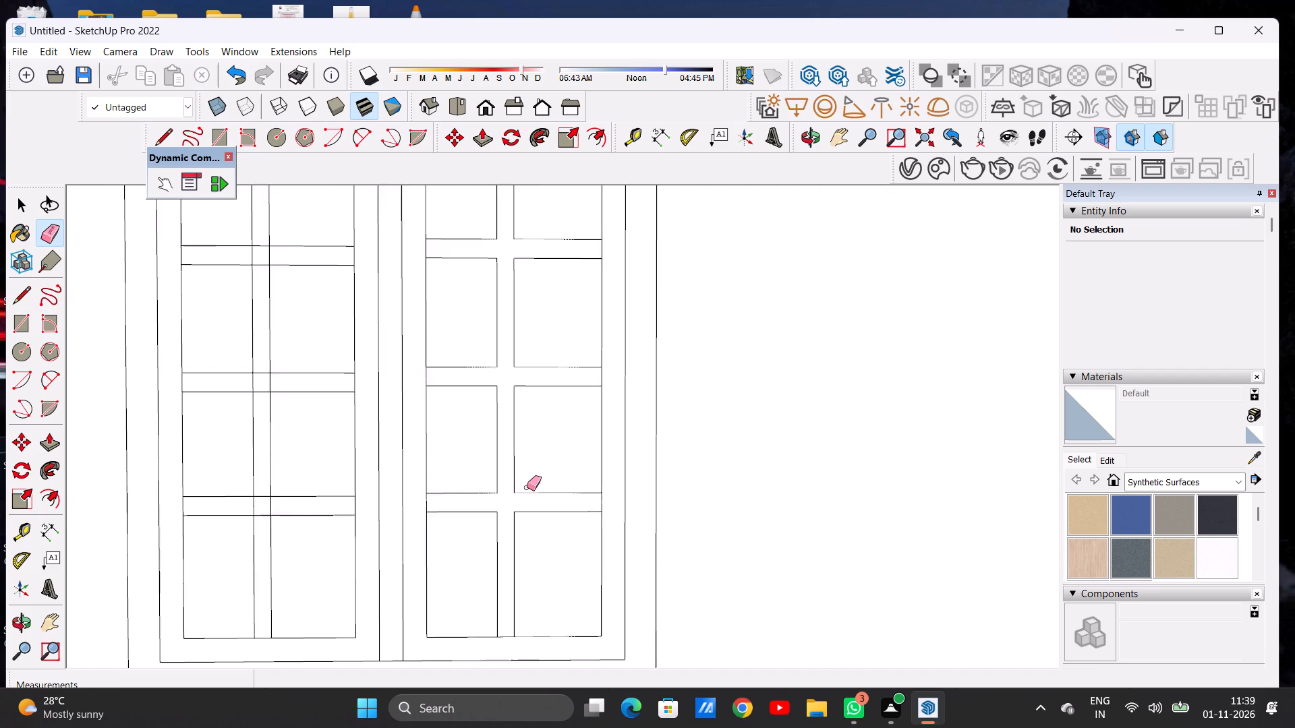
scroll(527, 487, down, 12)
scroll(446, 493, up, 1)
scroll(445, 493, down, 1)
scroll(444, 493, up, 13)
scroll(395, 477, down, 1)
scroll(391, 485, up, 8)
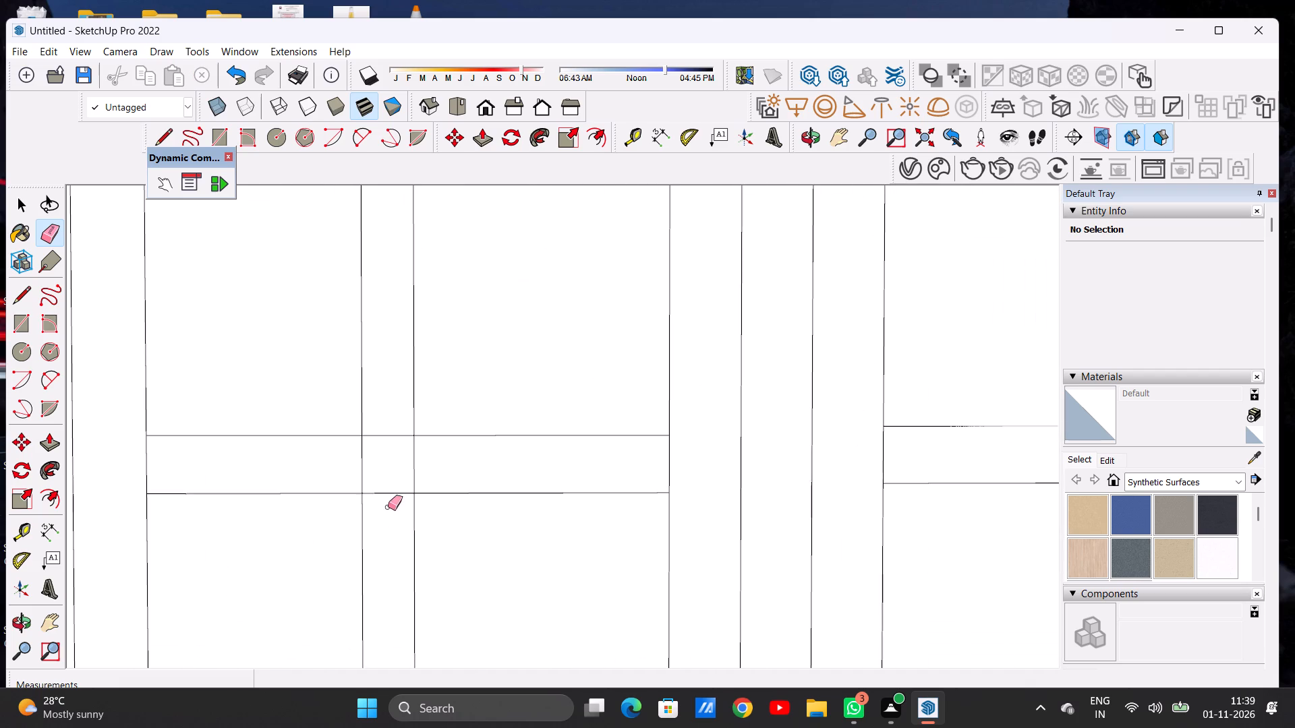
drag(382, 427, 389, 516)
drag(324, 458, 434, 466)
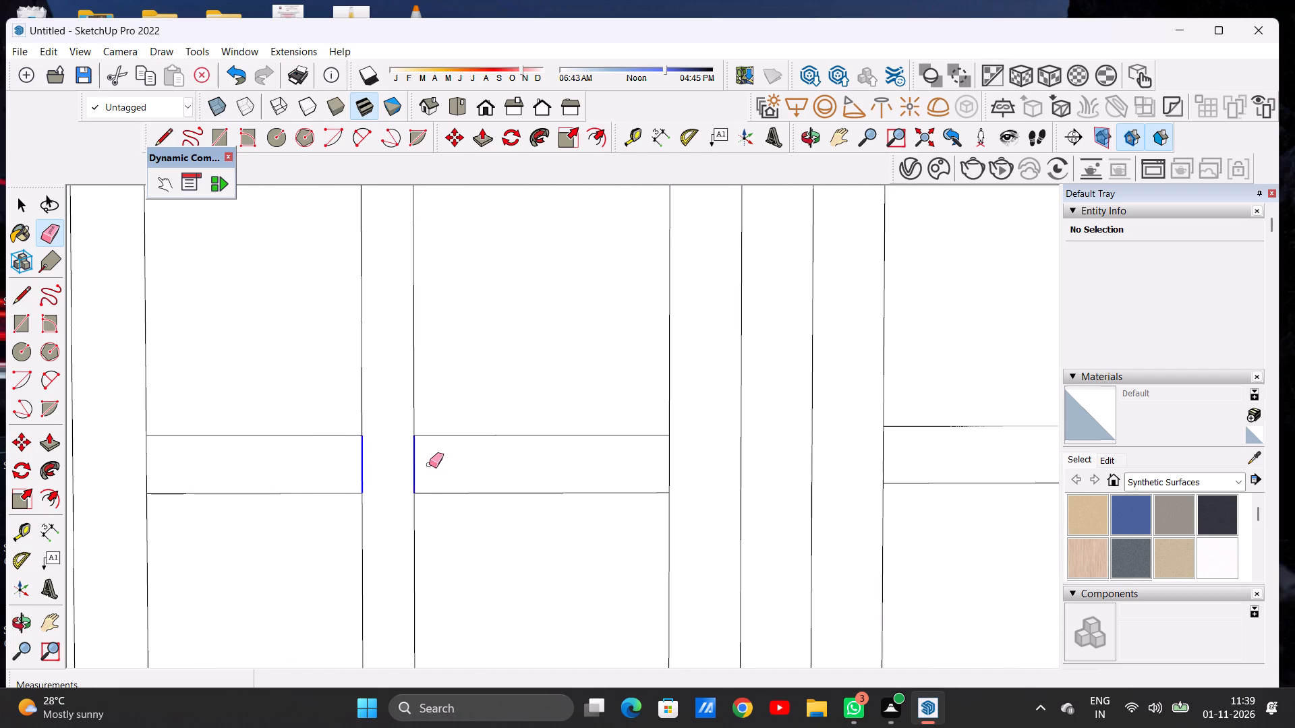
Erase the crossing line segments where the left leaf's fifth crossbar meets the vertical bar.
scroll(430, 471, down, 9)
scroll(419, 462, up, 1)
scroll(419, 462, down, 7)
scroll(407, 358, up, 12)
scroll(438, 425, down, 1)
scroll(438, 425, up, 3)
scroll(438, 425, down, 1)
scroll(438, 425, up, 2)
drag(405, 282, 405, 299)
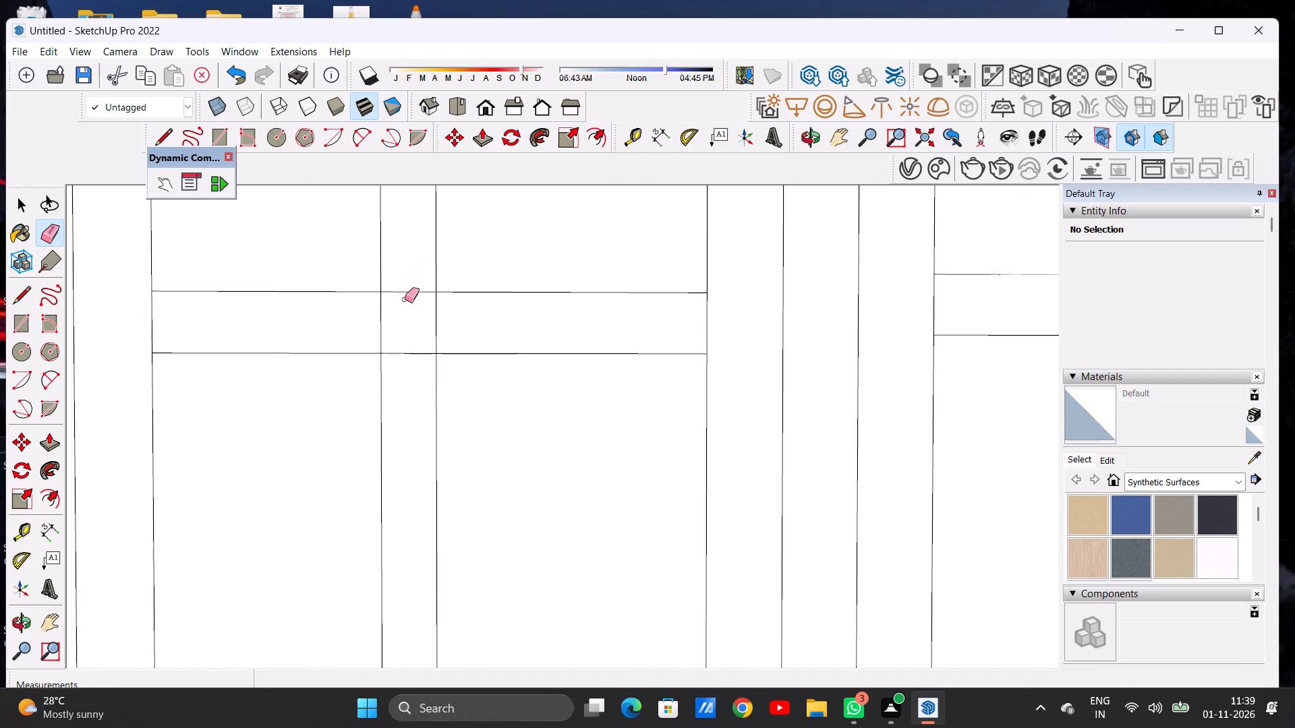
drag(405, 299, 405, 379)
drag(370, 332, 462, 333)
Erase the crossing line segments where the left leaf's fourth crossbar meets the vertical bar.
scroll(426, 391, down, 11)
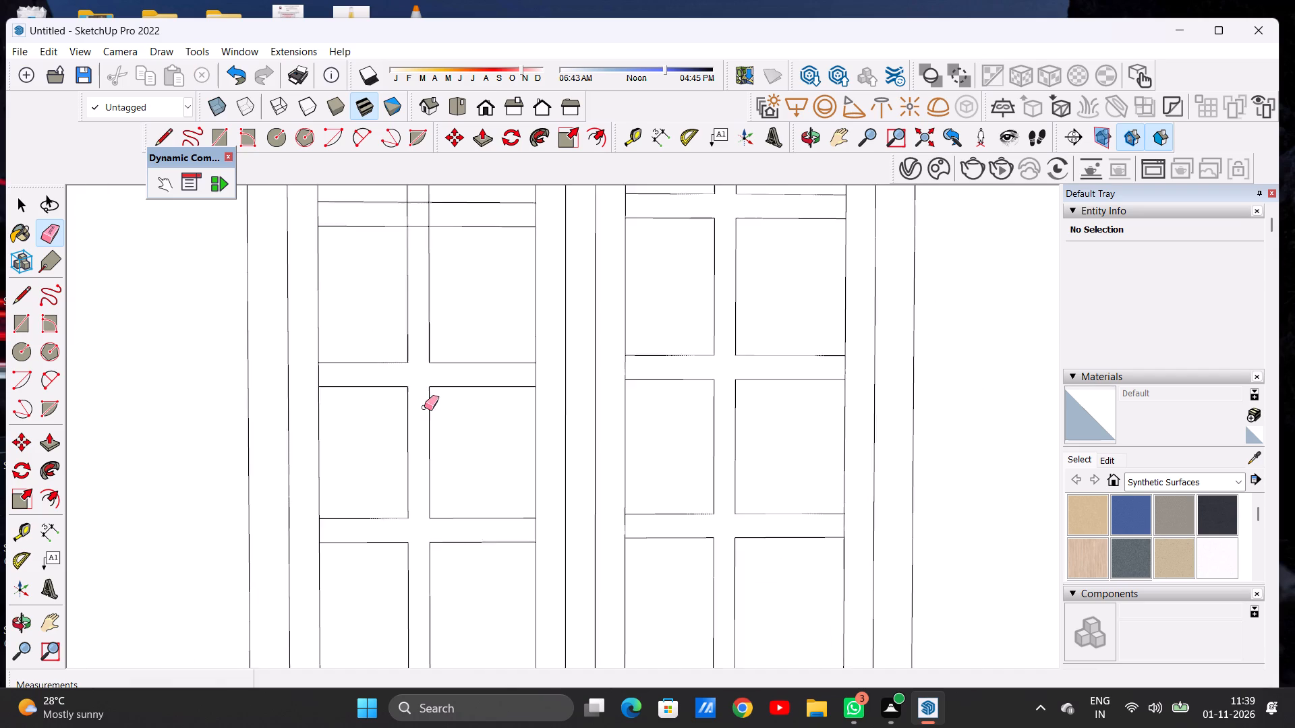
scroll(424, 407, down, 11)
scroll(417, 363, up, 15)
scroll(409, 361, down, 3)
scroll(409, 361, up, 2)
drag(415, 282, 411, 344)
scroll(417, 333, up, 7)
drag(372, 320, 463, 320)
Erase the crossing line segments where the left leaf's third crossbar meets the vertical bar.
scroll(430, 371, down, 20)
scroll(430, 371, down, 4)
scroll(412, 315, up, 13)
scroll(420, 309, down, 1)
scroll(420, 309, up, 7)
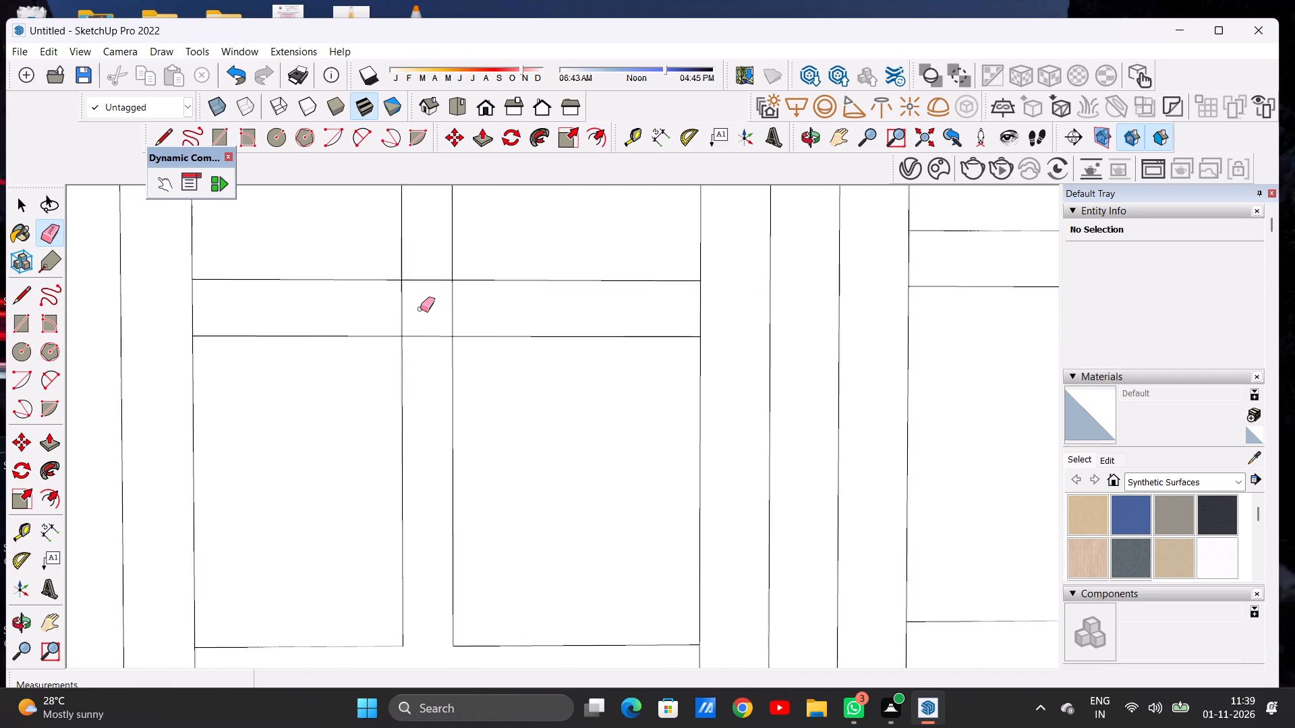
scroll(420, 309, up, 2)
drag(426, 257, 424, 352)
drag(395, 307, 469, 309)
Erase the crossing line segments where the left leaf's second crossbar meets the vertical bar.
scroll(428, 339, down, 3)
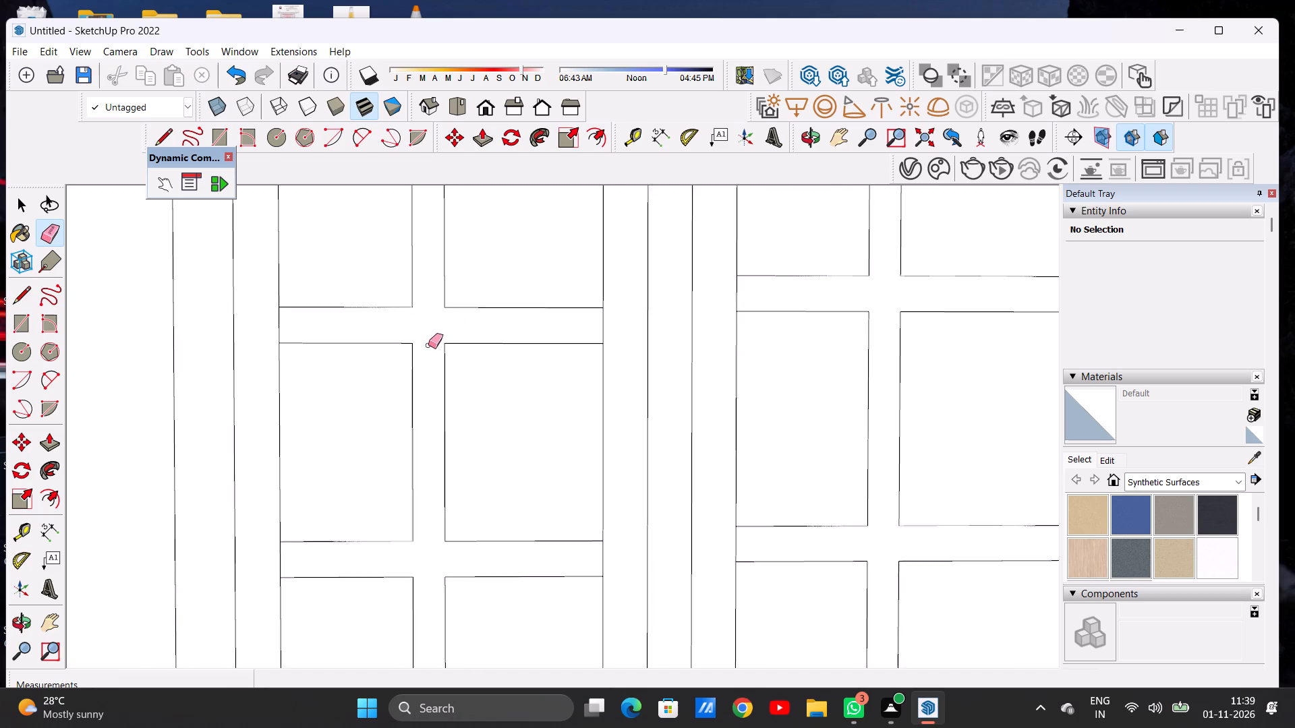
scroll(428, 345, down, 20)
scroll(428, 345, down, 3)
scroll(422, 328, up, 14)
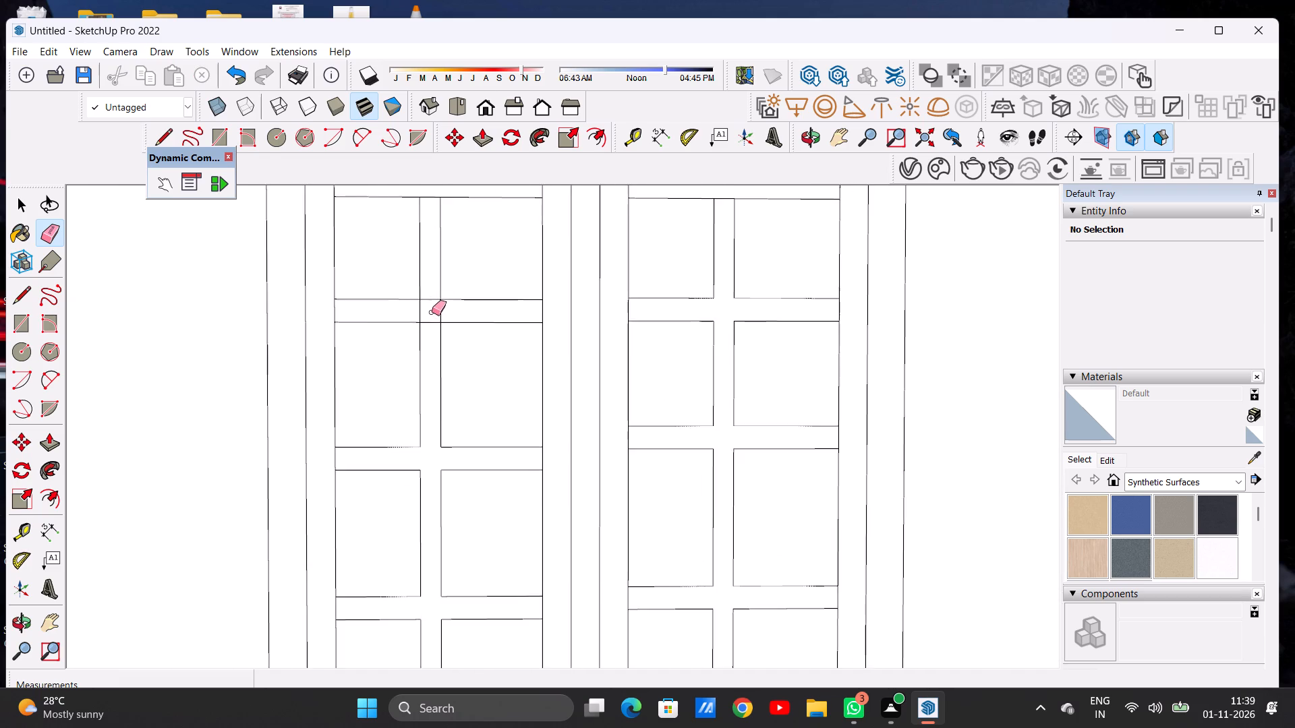
scroll(432, 312, up, 11)
drag(418, 231, 416, 340)
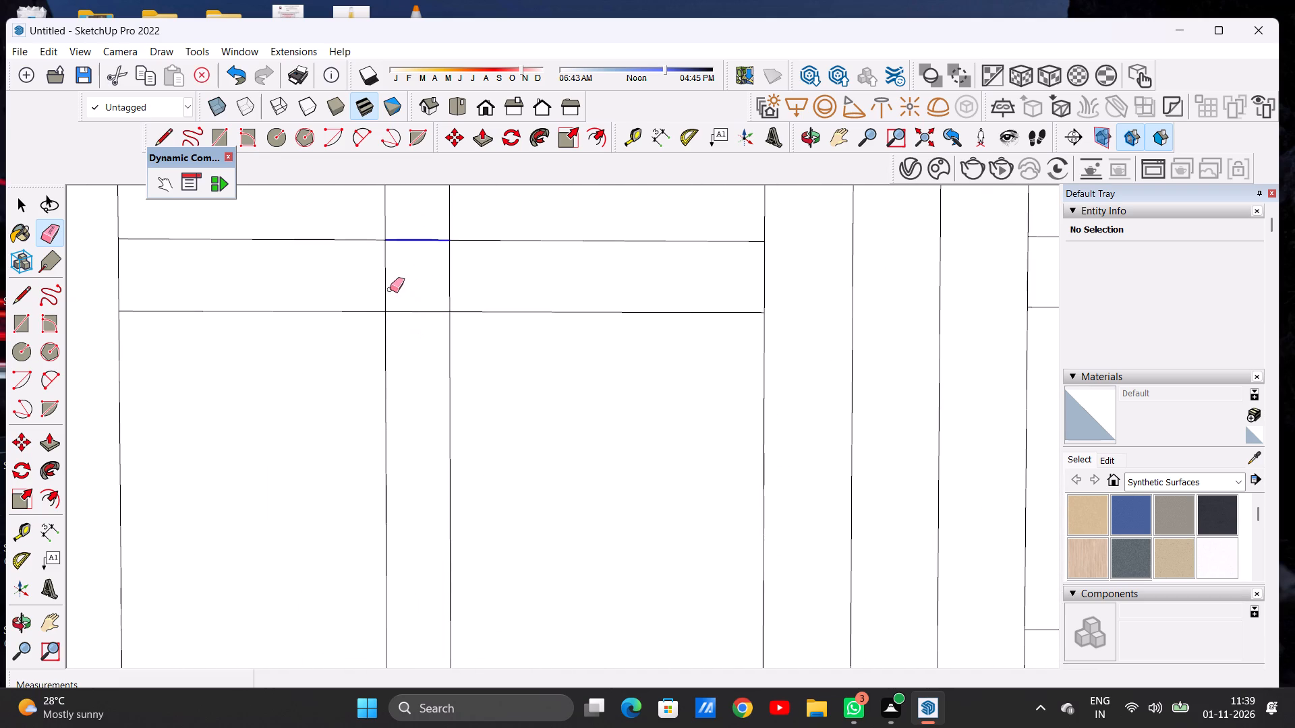
drag(403, 296, 409, 325)
drag(376, 289, 479, 289)
drag(473, 285, 446, 284)
Erase the horizontal line segments where the left leaf's top crossbar crosses the vertical bar.
scroll(442, 322, down, 20)
scroll(442, 322, down, 8)
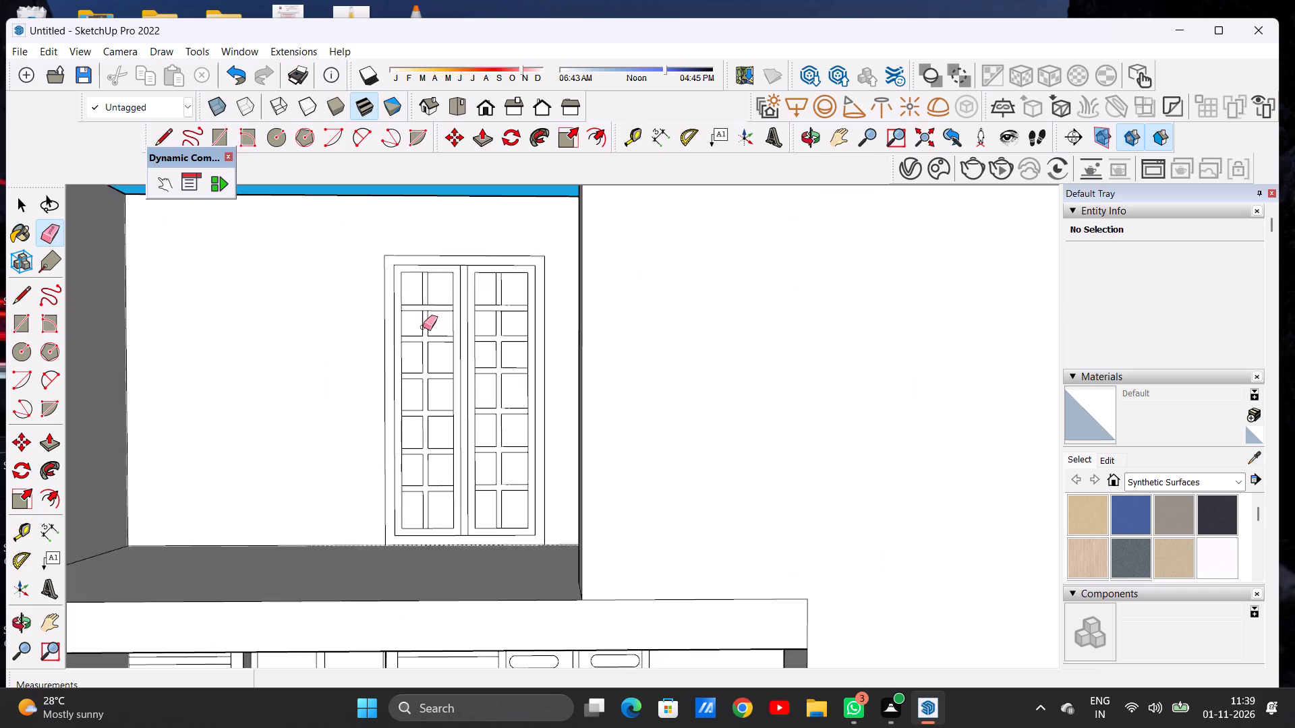
scroll(424, 322, up, 18)
drag(426, 246, 427, 264)
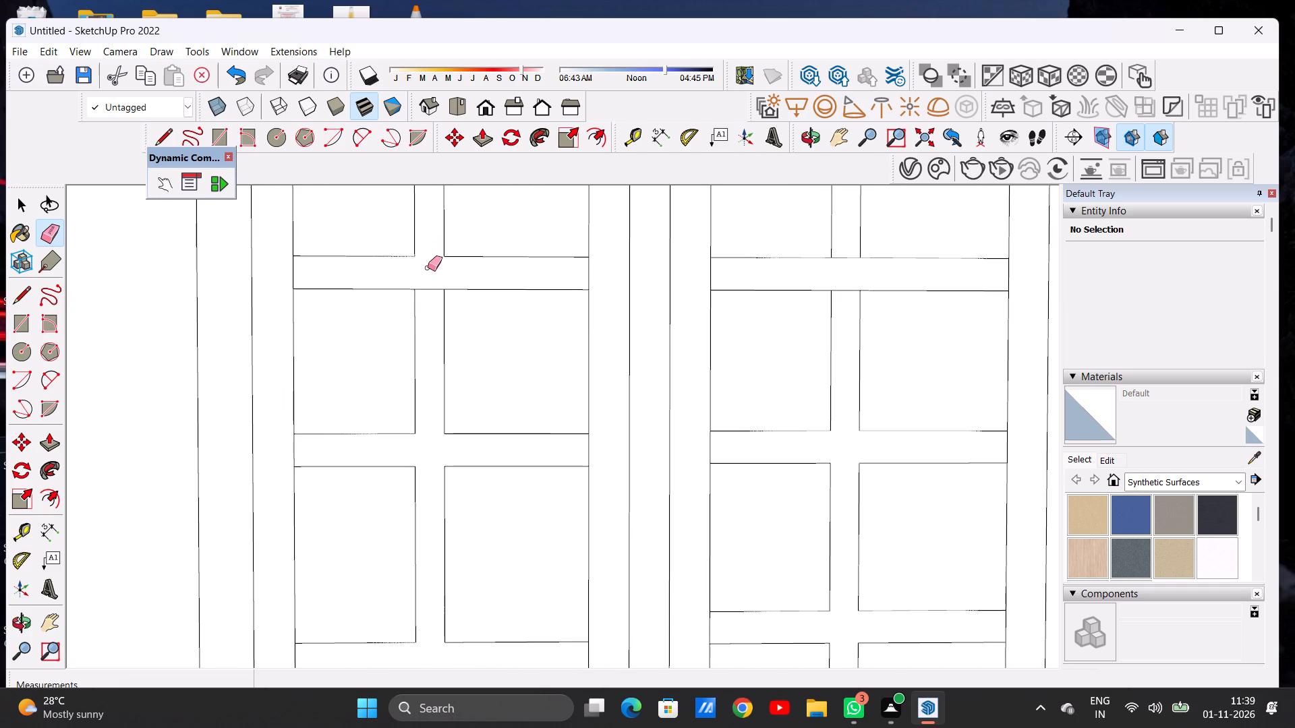
drag(428, 280, 432, 301)
key(space)
Draw a tall rectangular strip about 8 7/8" by 8' 7 9/16" on the upper wall left of the double door, rising from the floor.
scroll(425, 317, down, 9)
scroll(438, 346, up, 1)
scroll(438, 346, down, 12)
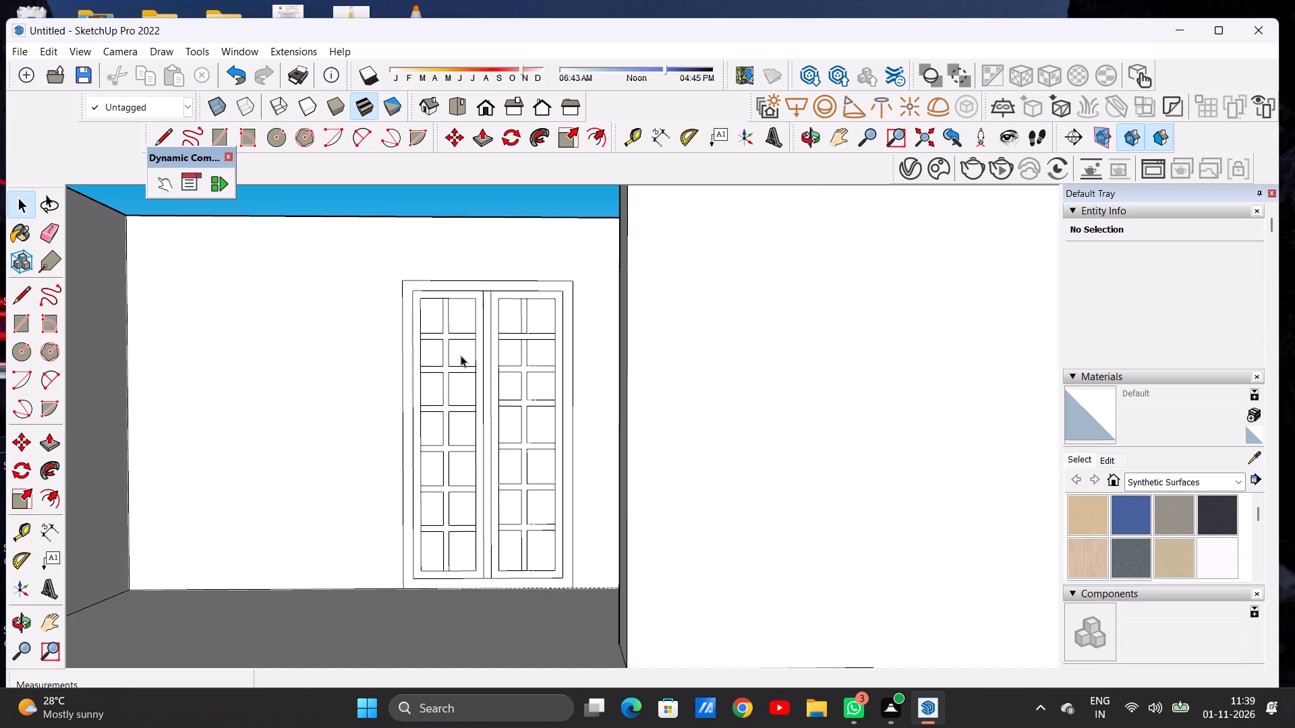
scroll(459, 356, down, 15)
scroll(490, 389, up, 3)
scroll(490, 389, down, 1)
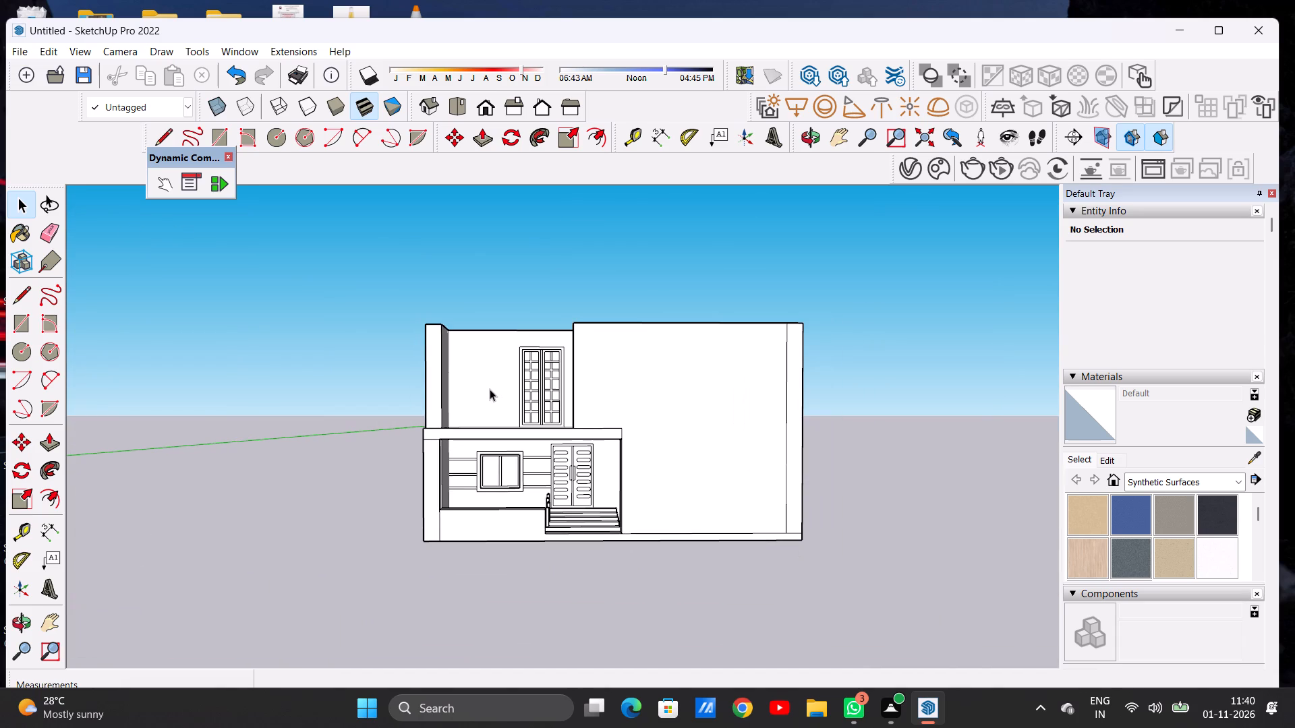
scroll(577, 377, down, 8)
scroll(526, 383, up, 6)
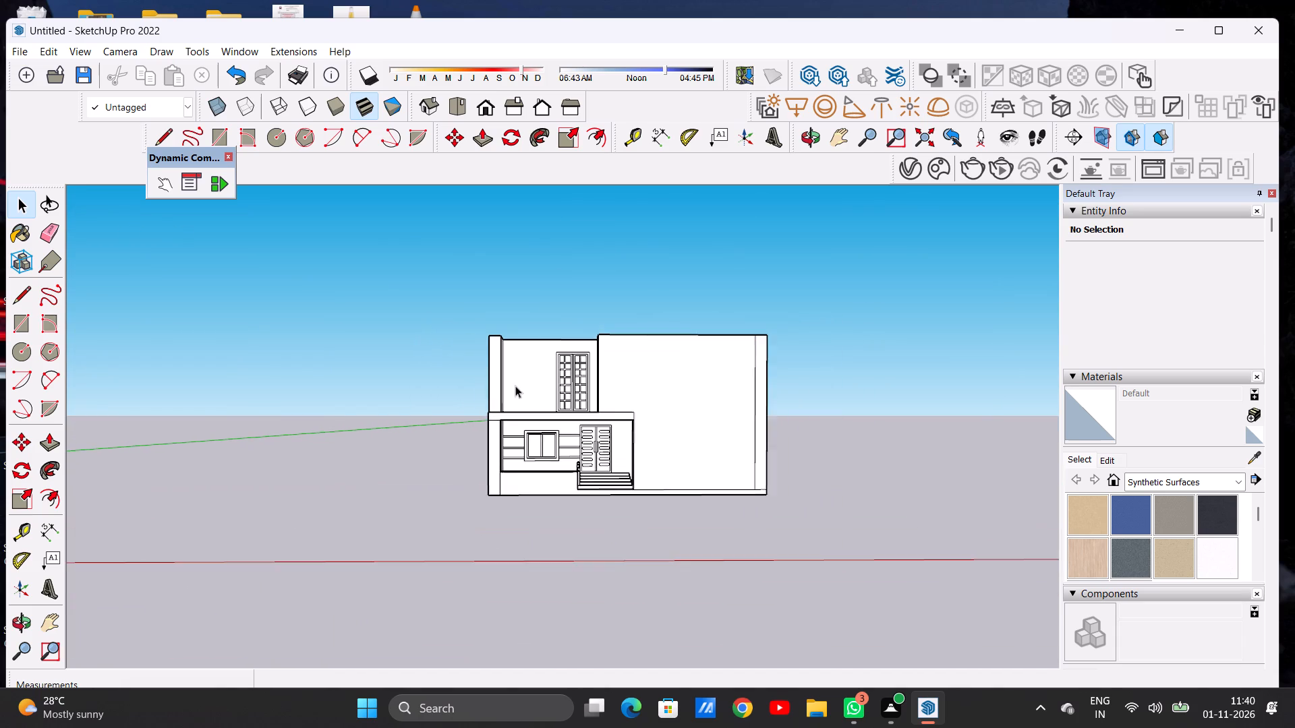
scroll(515, 386, up, 12)
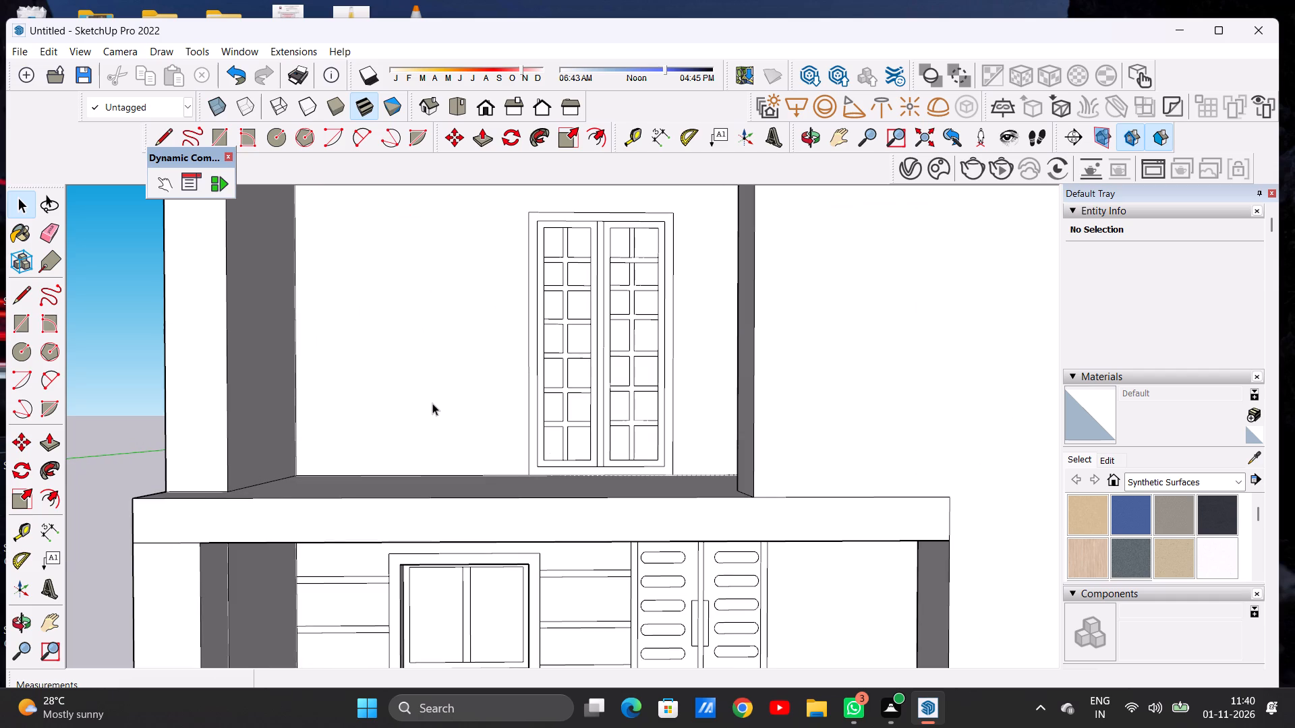
key(r)
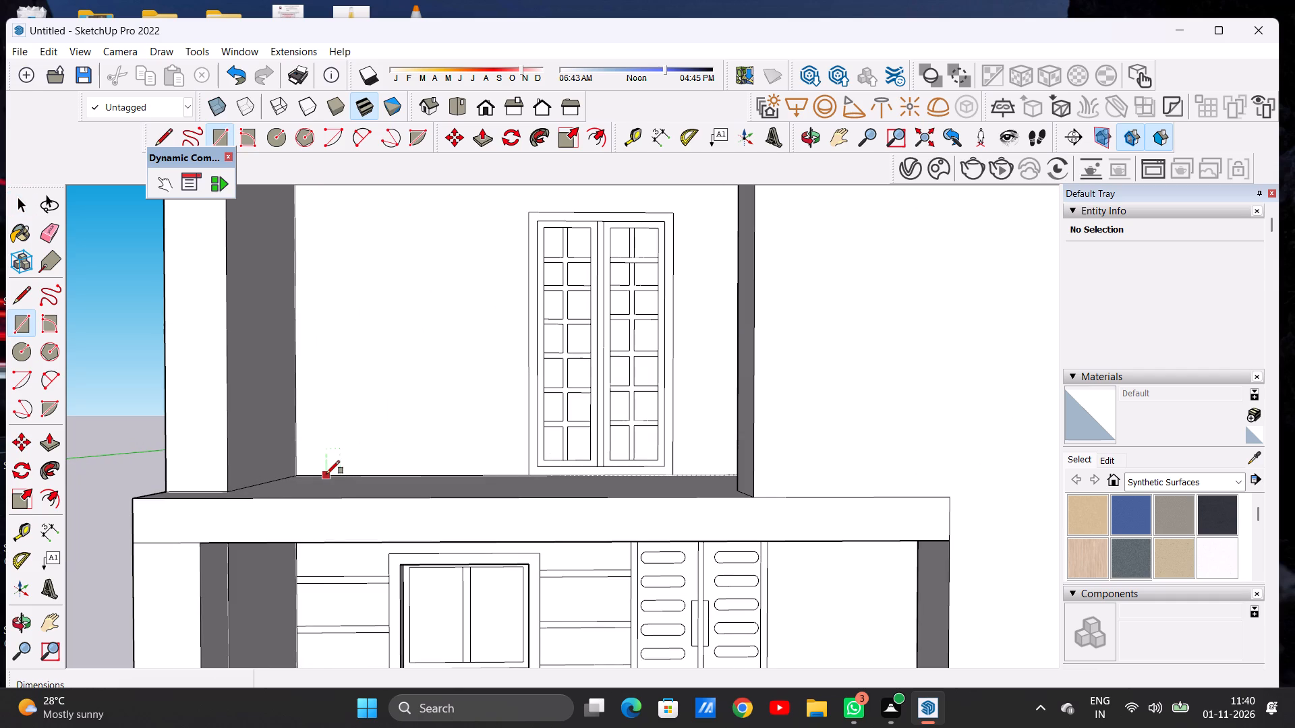
click(335, 473)
click(357, 473)
scroll(362, 344, down, 13)
scroll(366, 303, up, 6)
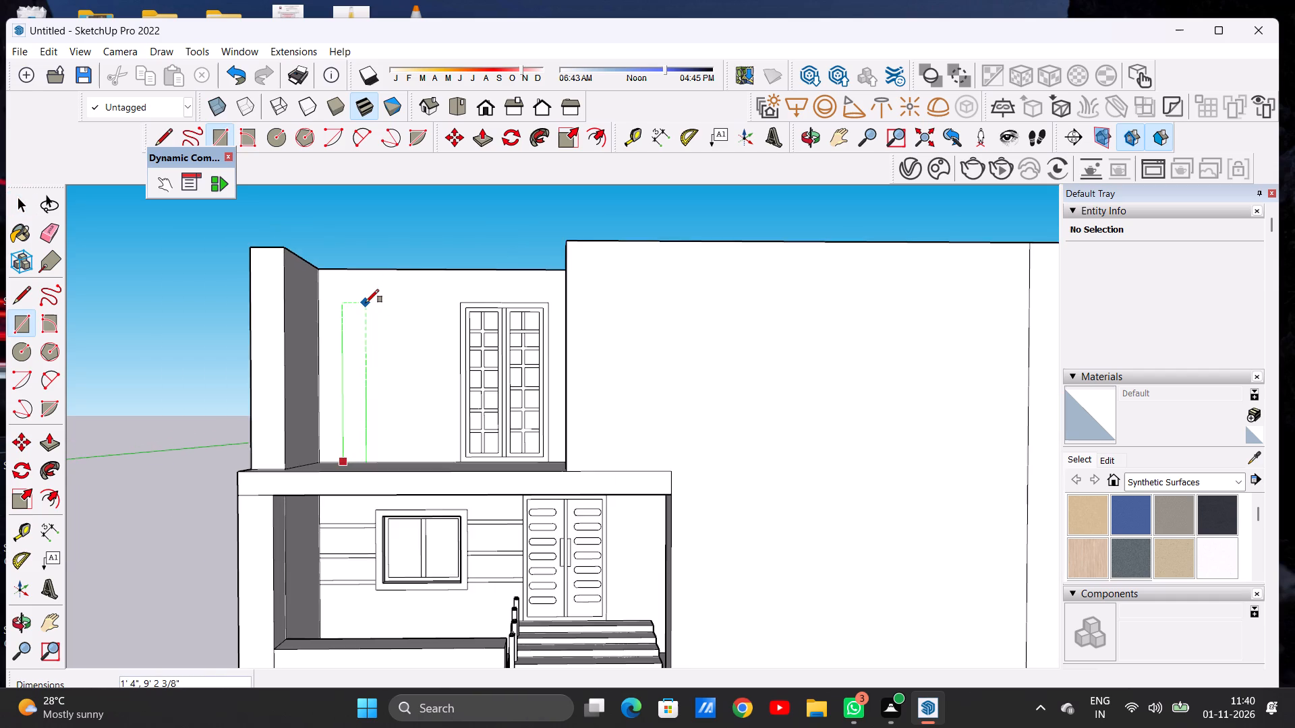
scroll(366, 303, up, 3)
scroll(366, 303, down, 1)
scroll(366, 303, up, 1)
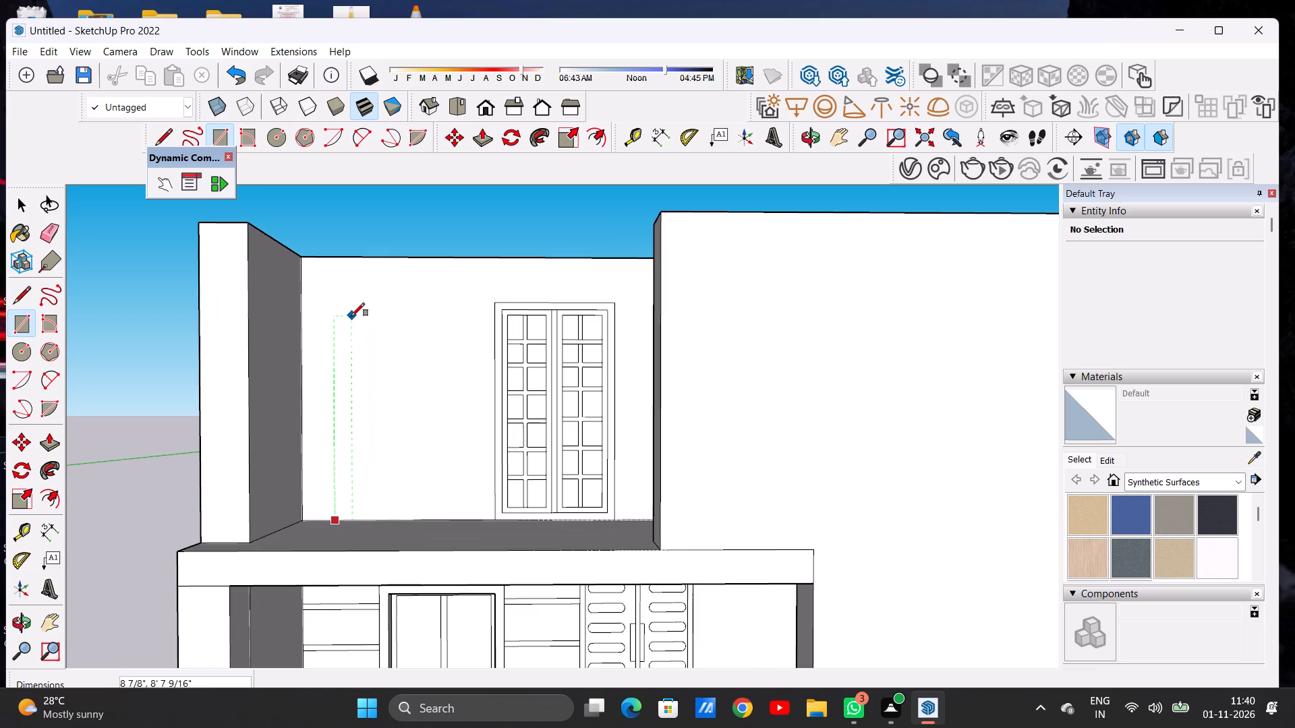
click(351, 316)
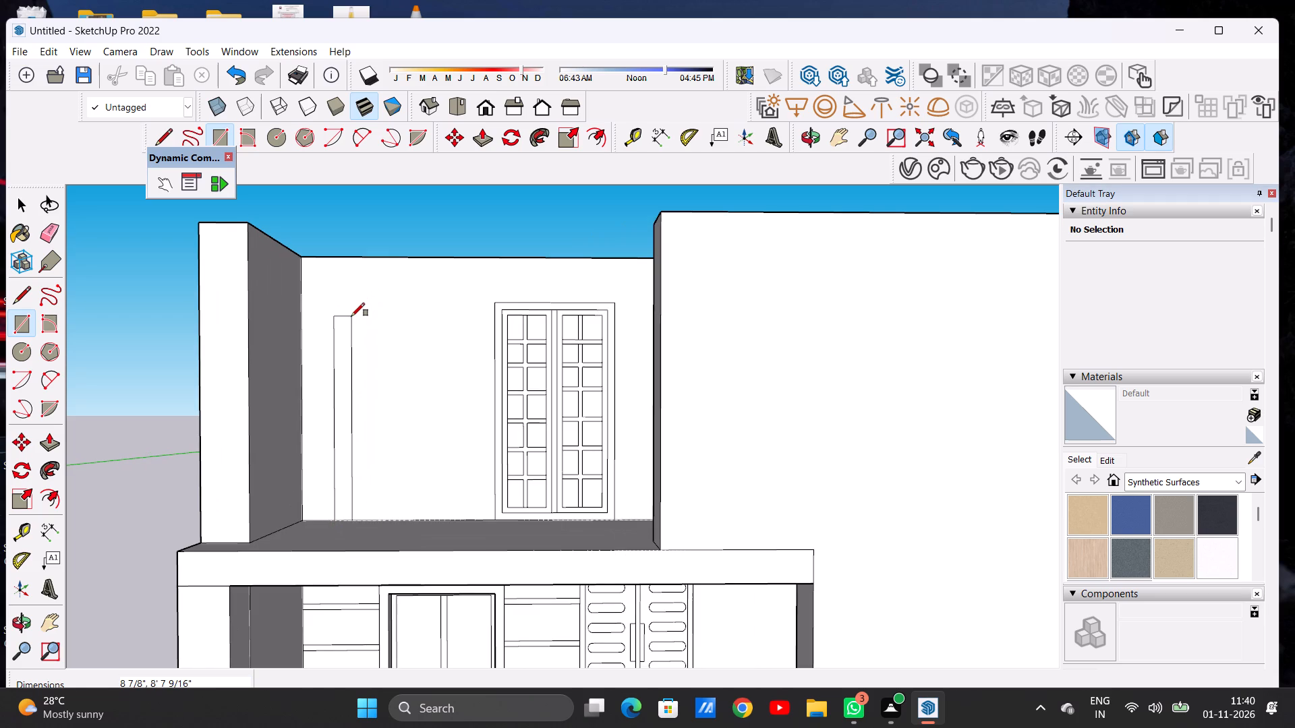
key(space)
Copy the strip with its edges about 1' 8 7/16" along the wall toward the double door.
scroll(357, 443, up, 6)
double_click(337, 540)
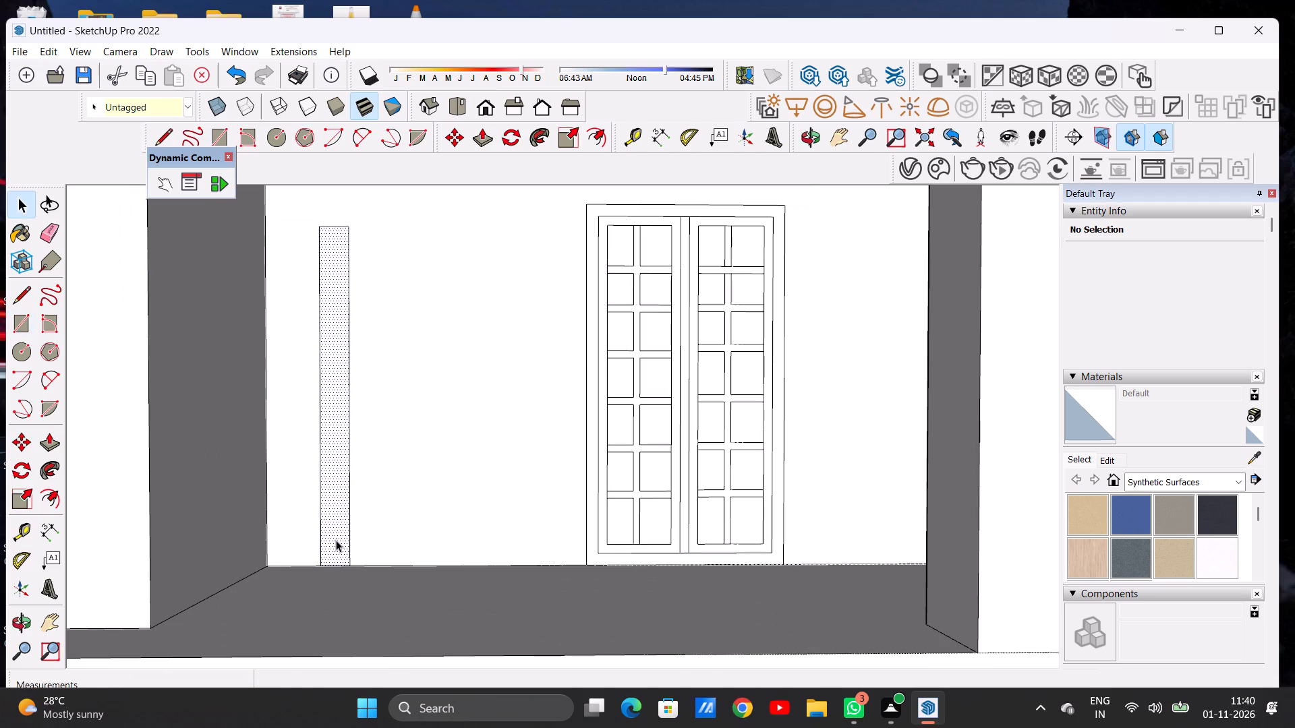
key(m)
click(347, 567)
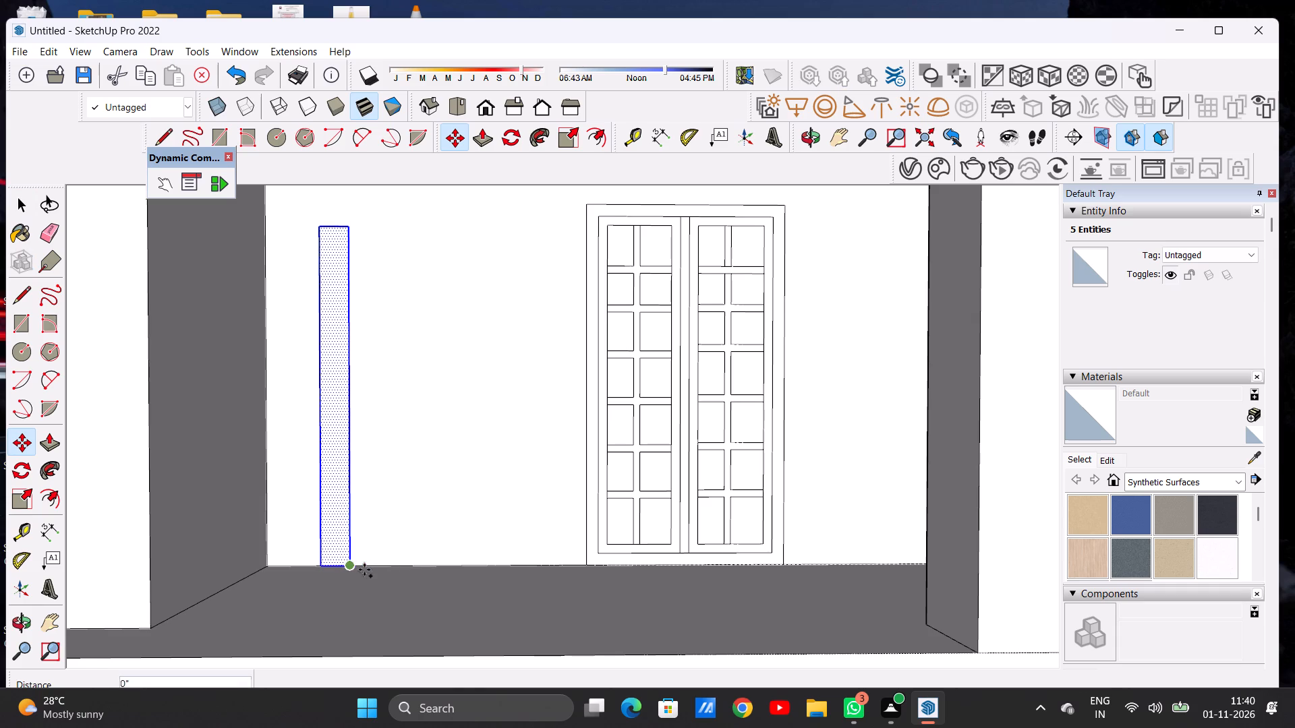
click(417, 572)
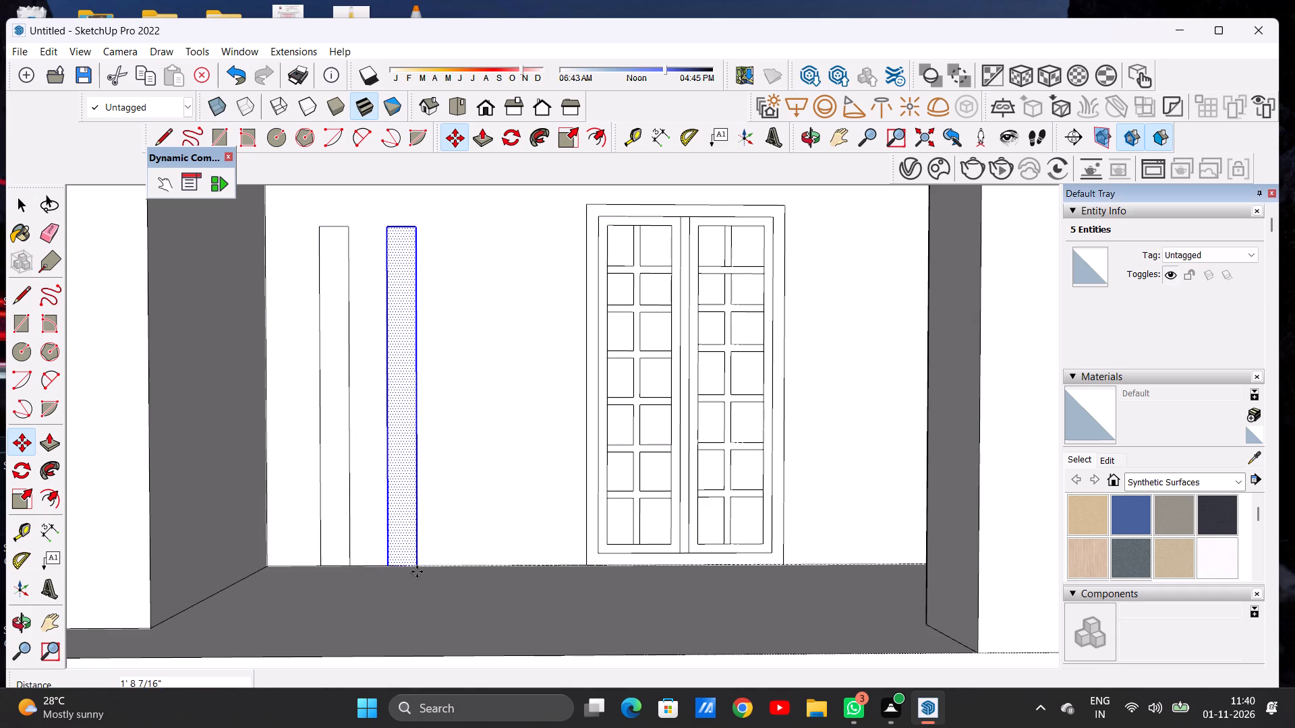
click(417, 572)
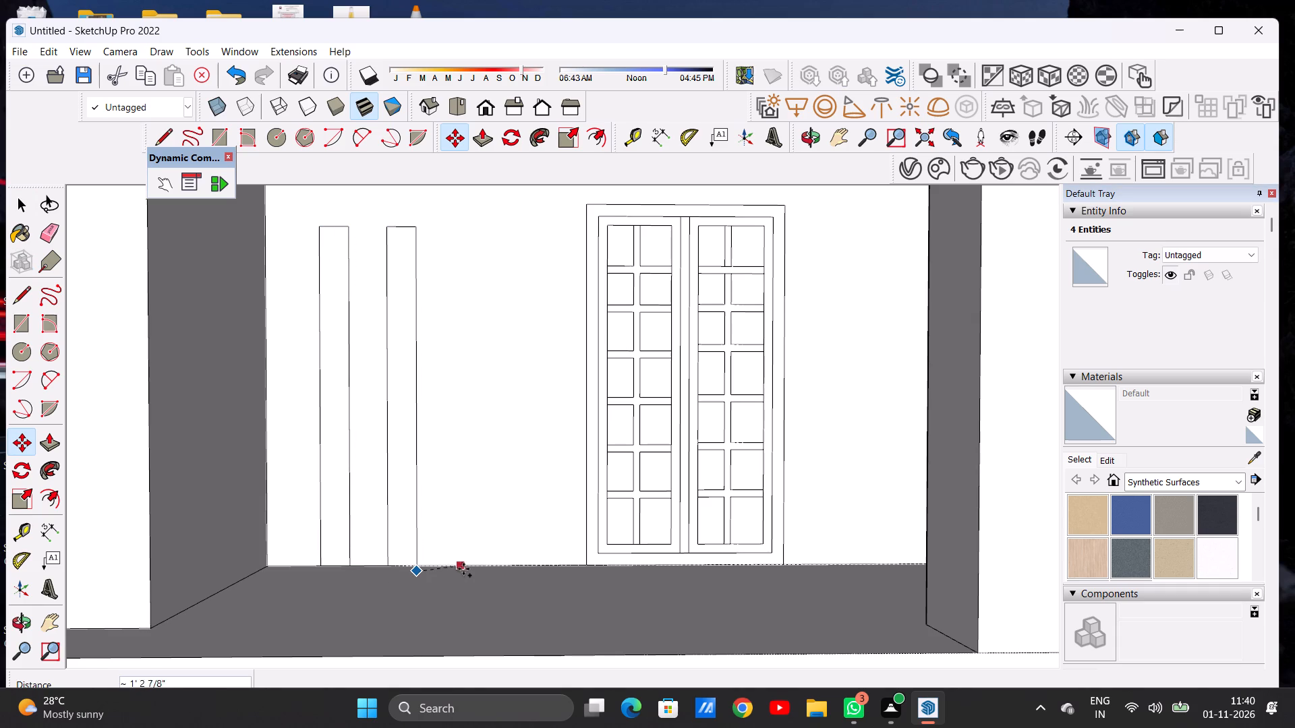
key(space)
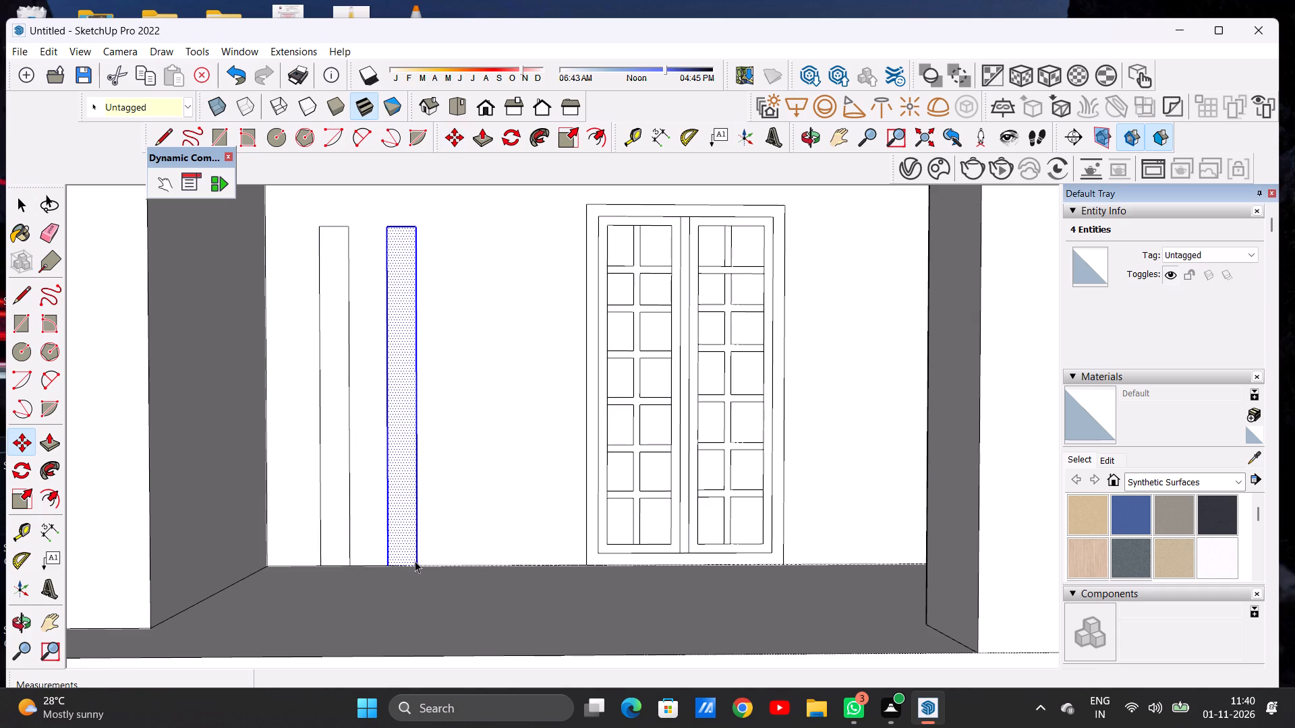
Move the copied strip about 5 1/8" back toward the original strip.
key(m)
scroll(386, 580, up, 5)
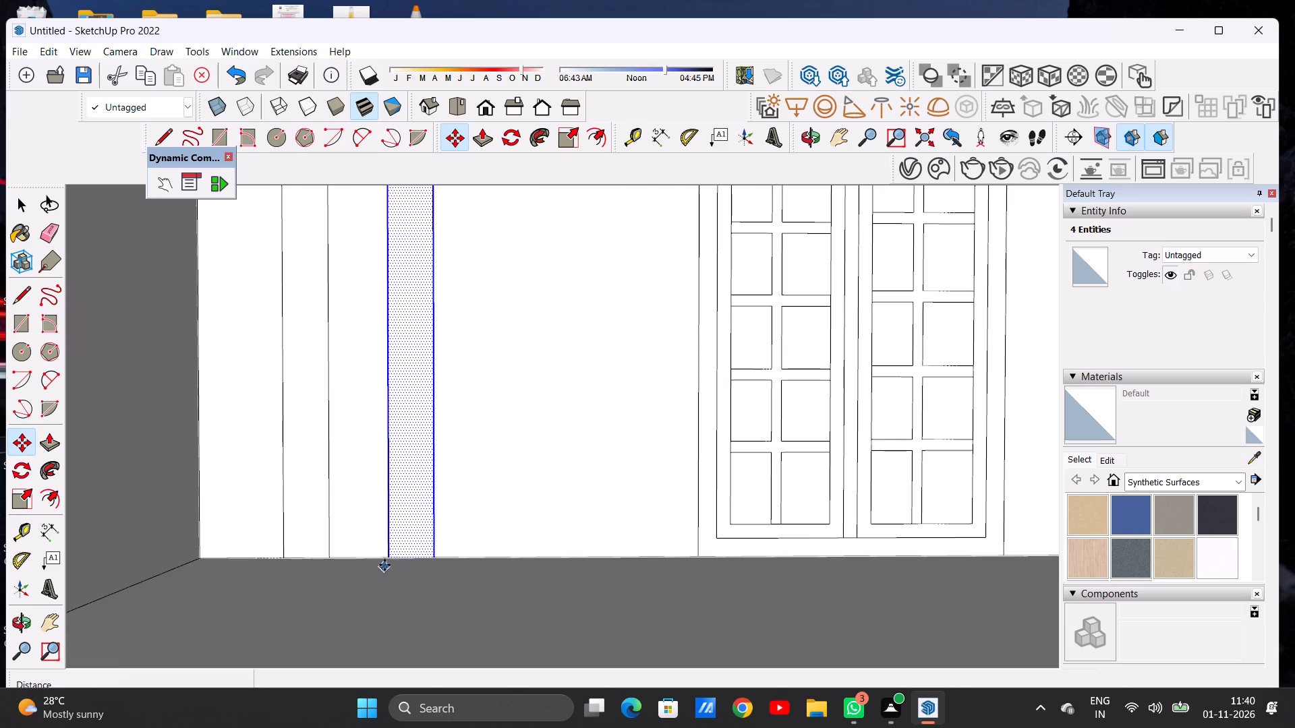
click(391, 560)
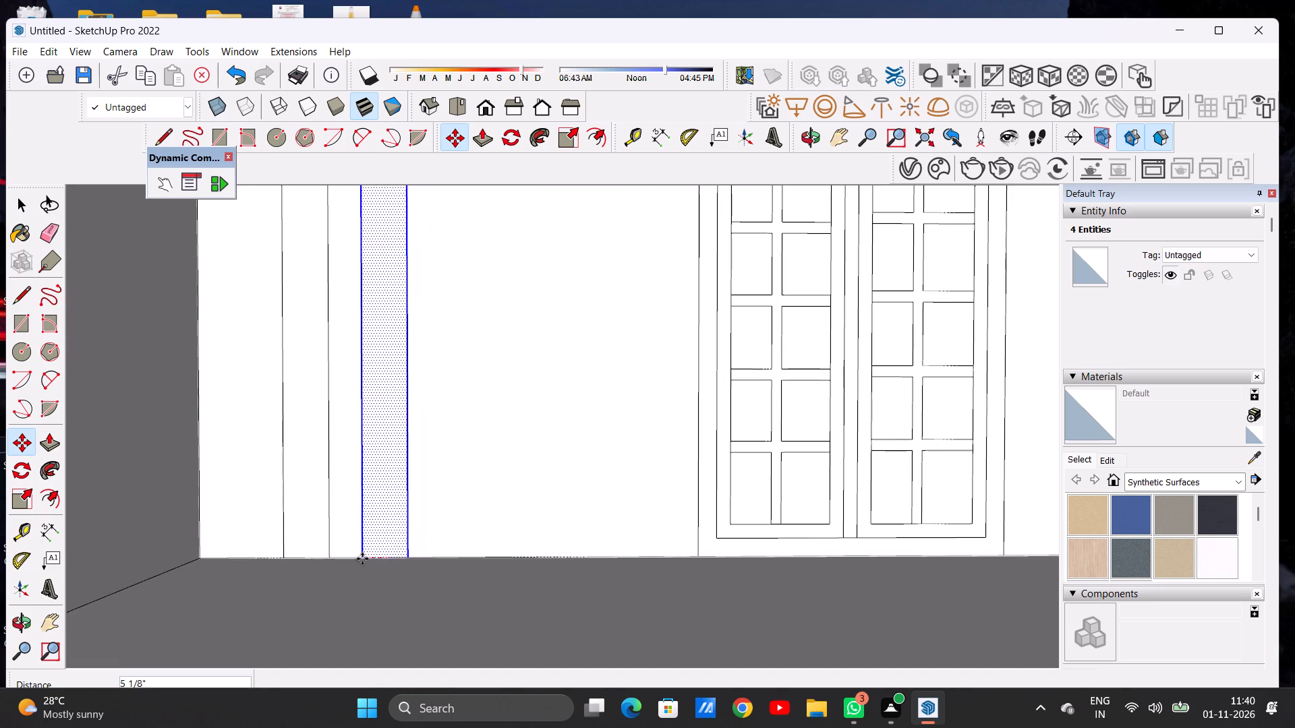
click(362, 559)
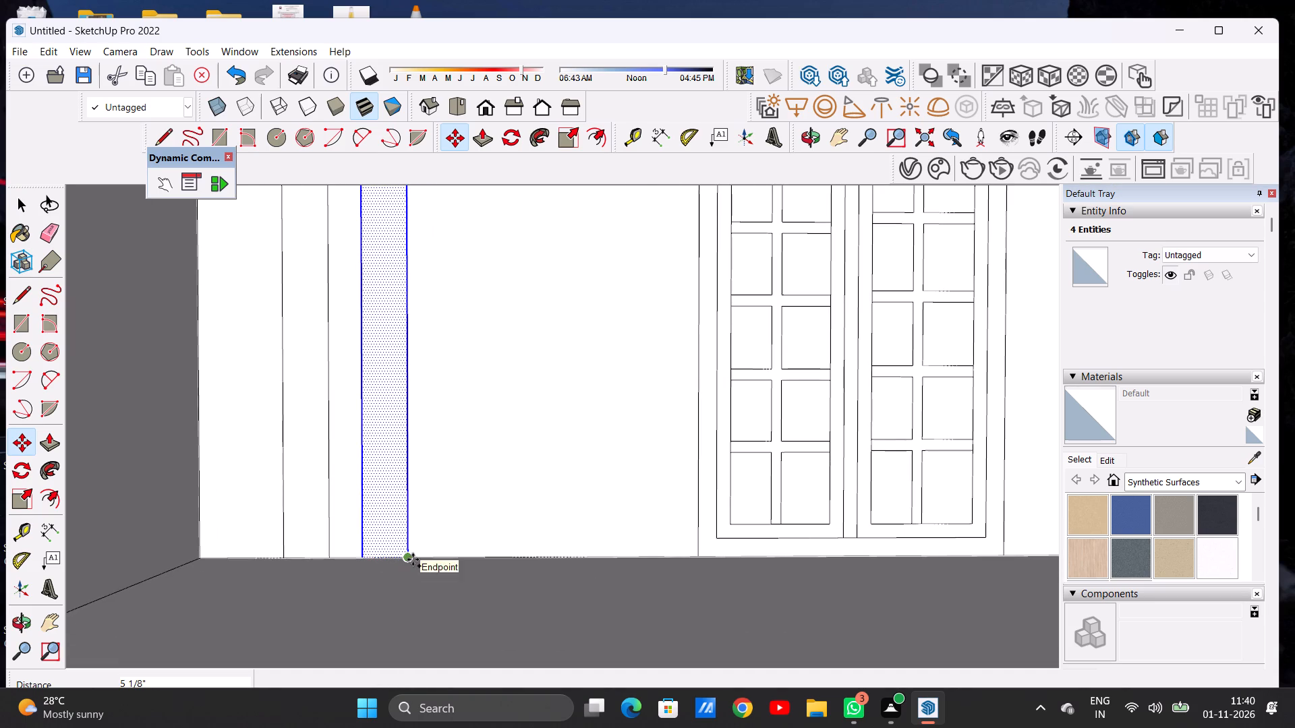
Place two more copies of the strip along the wall toward the double door, making a row of four.
click(413, 559)
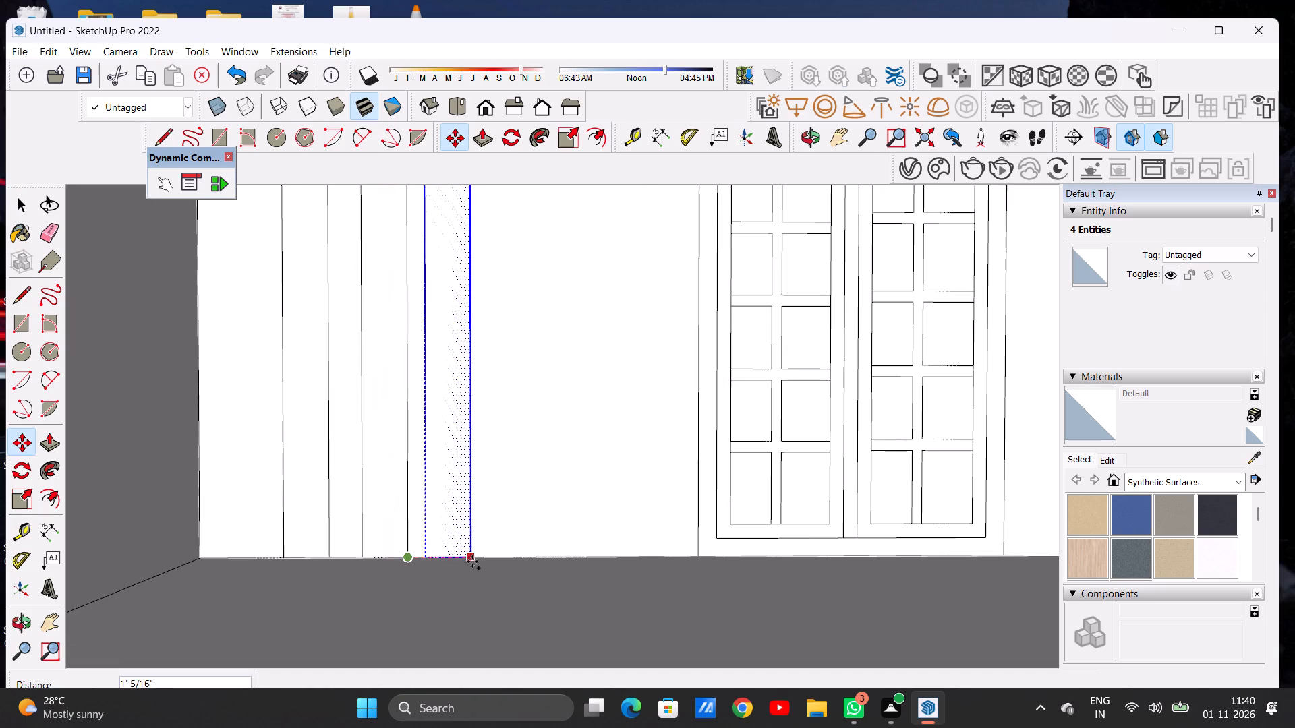
click(478, 562)
click(478, 562)
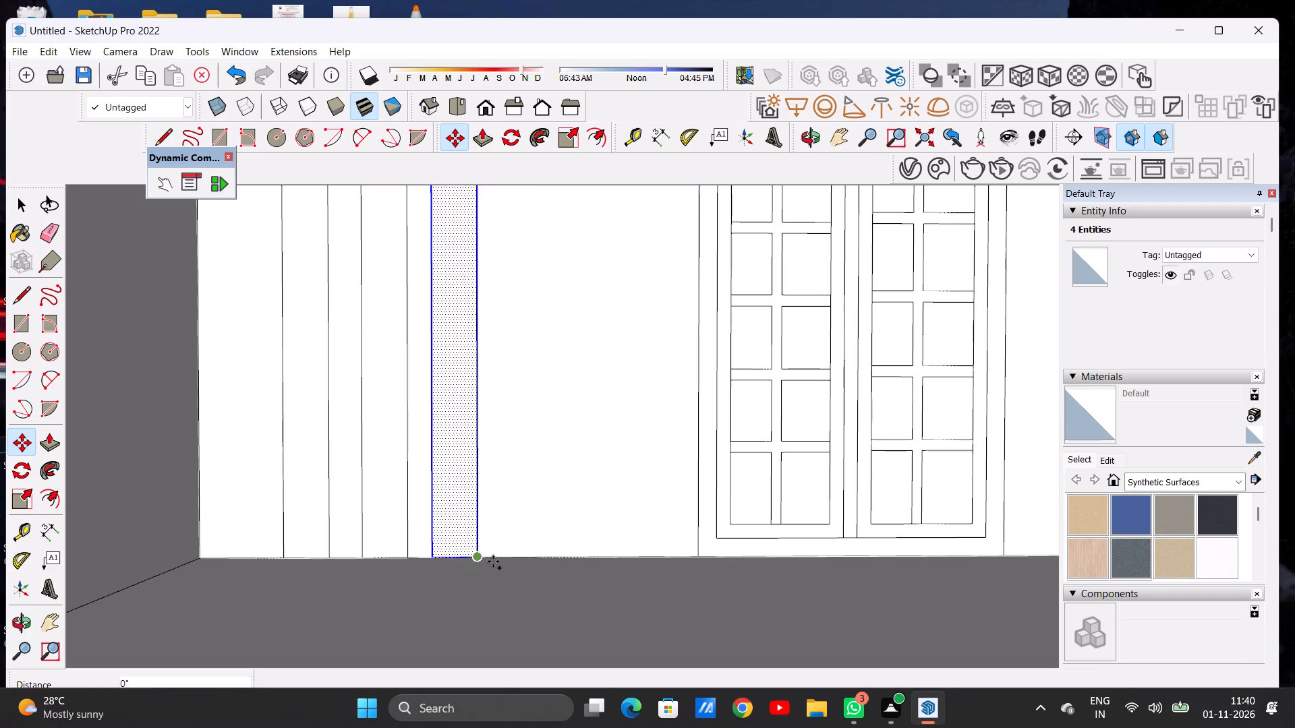
click(554, 564)
key(space)
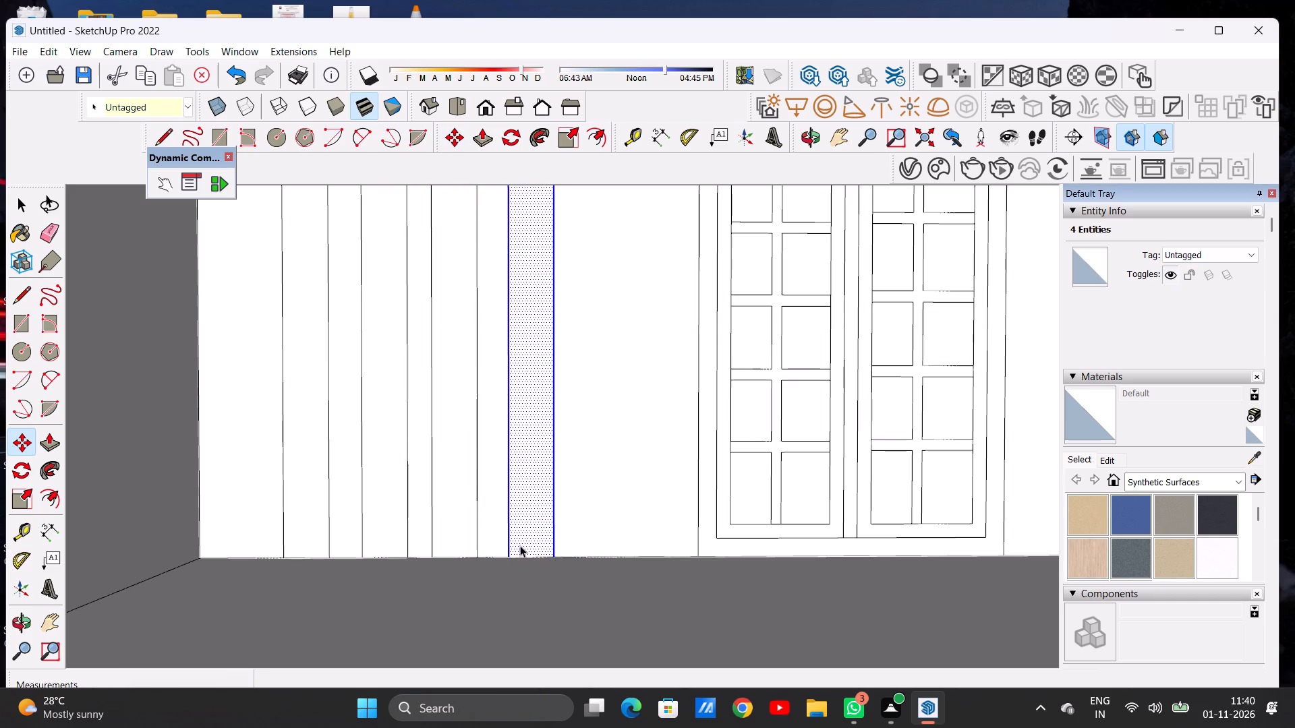
Push/Pull the vertical strip nearest the side wall out from the upper wall by about 3 1/4".
scroll(520, 545, down, 12)
scroll(497, 496, up, 1)
scroll(497, 496, down, 5)
click(598, 303)
middle_drag(552, 437, 517, 440)
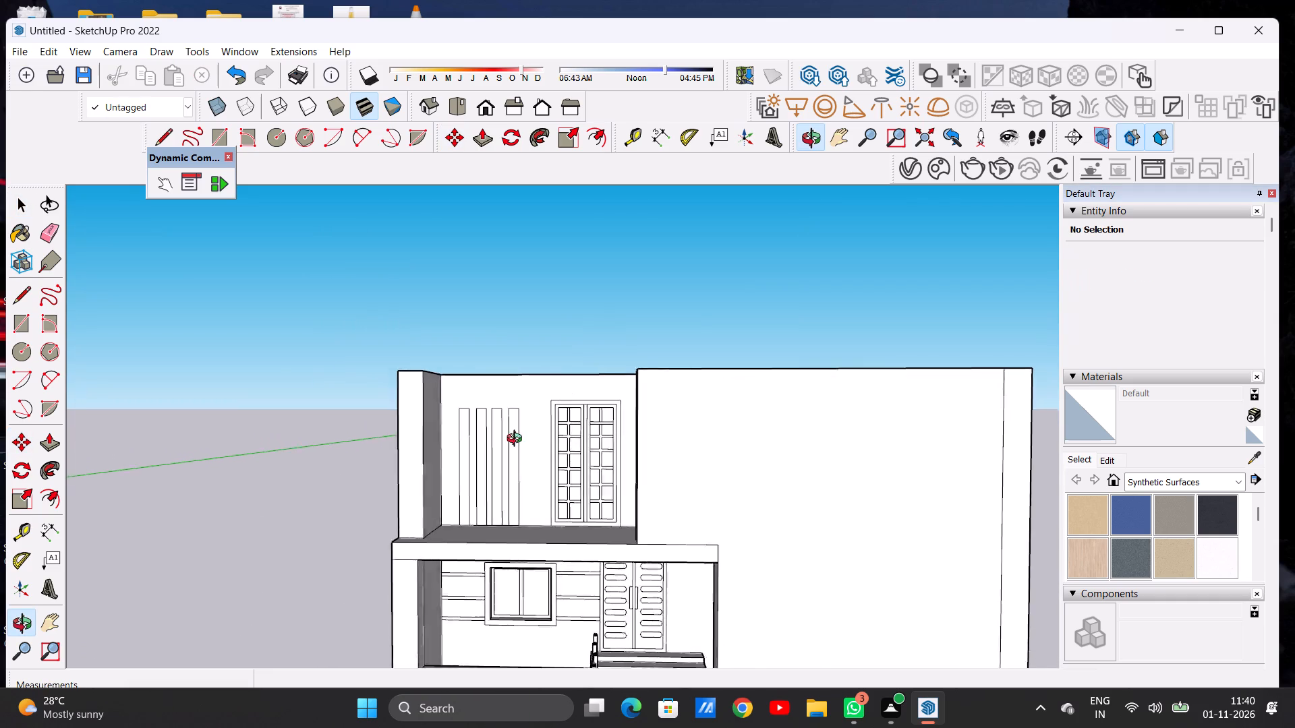
middle_drag(517, 440, 429, 487)
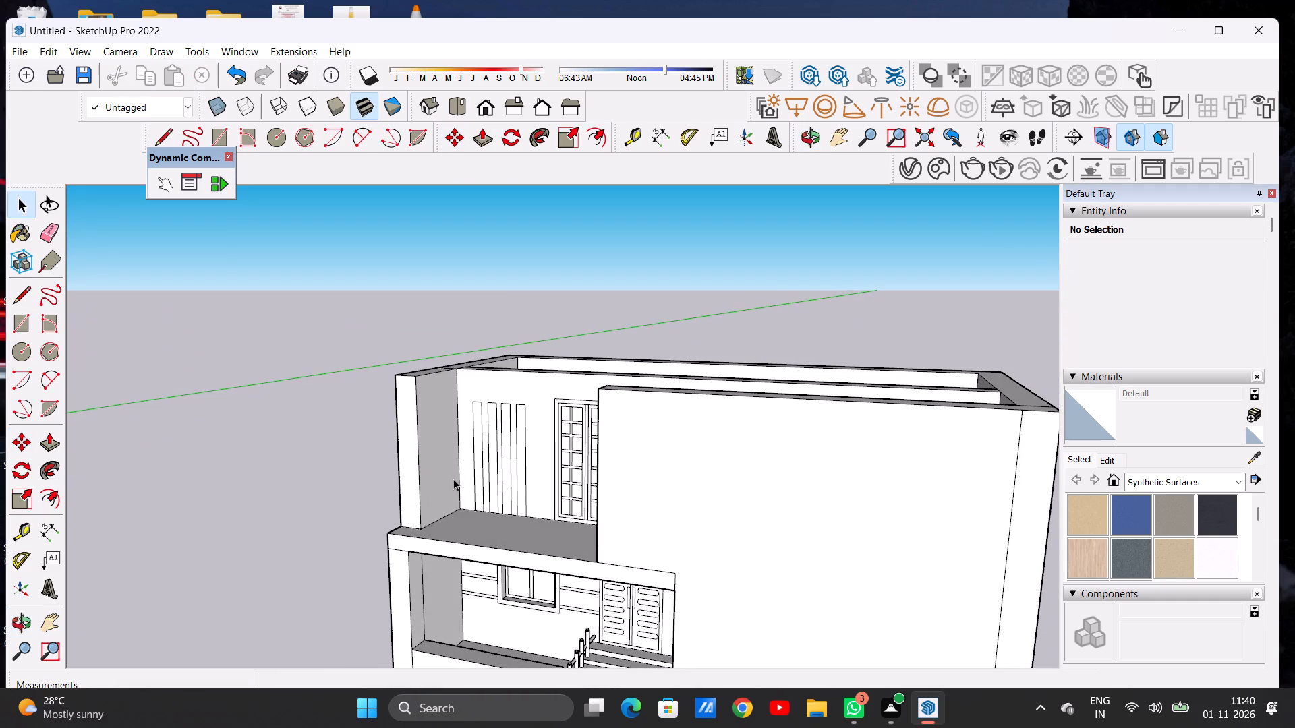
scroll(482, 400, up, 8)
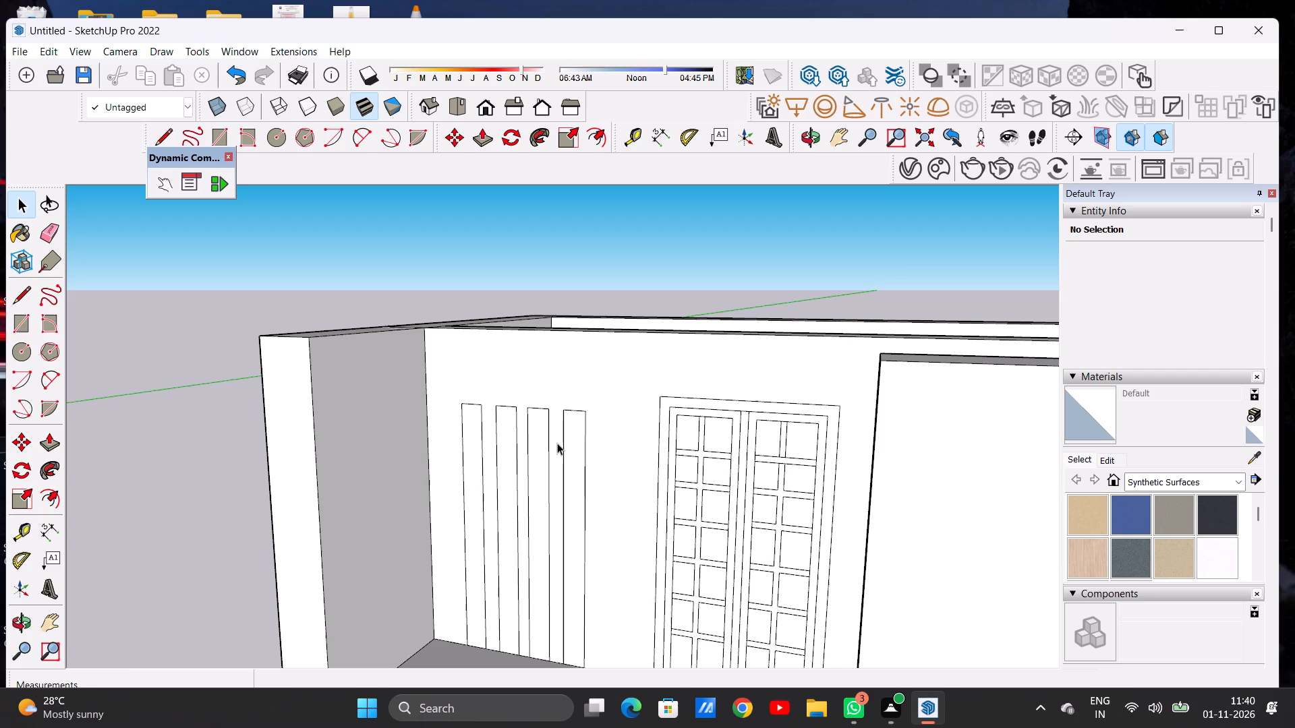
scroll(544, 413, down, 14)
scroll(569, 438, up, 6)
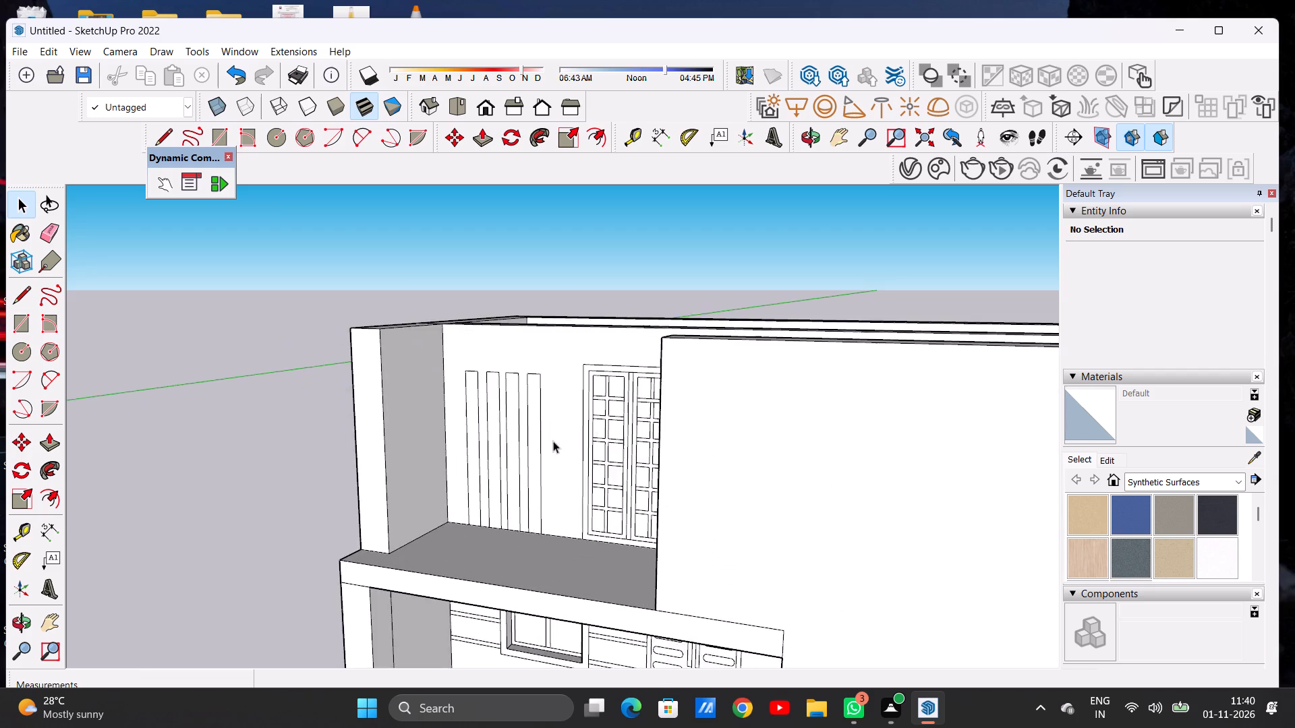
scroll(553, 441, up, 8)
middle_drag(567, 417, 492, 475)
key(p)
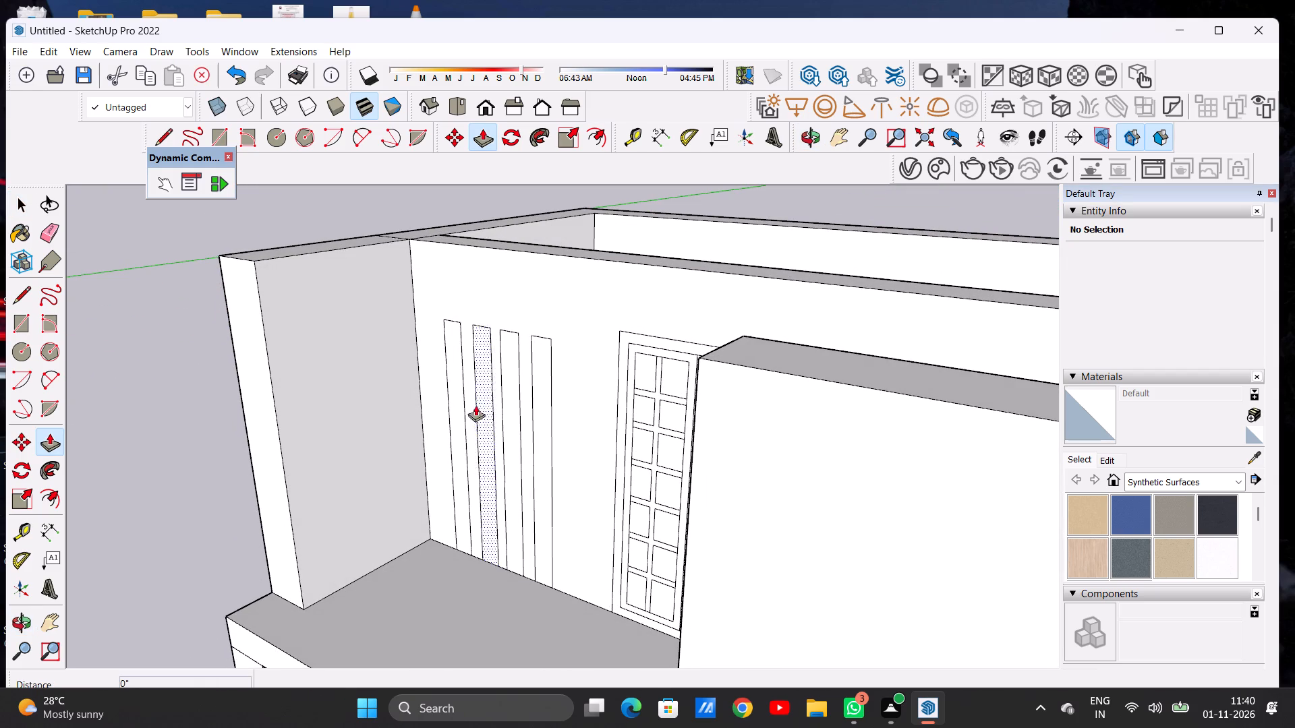
scroll(461, 325, up, 7)
middle_drag(462, 330, 372, 355)
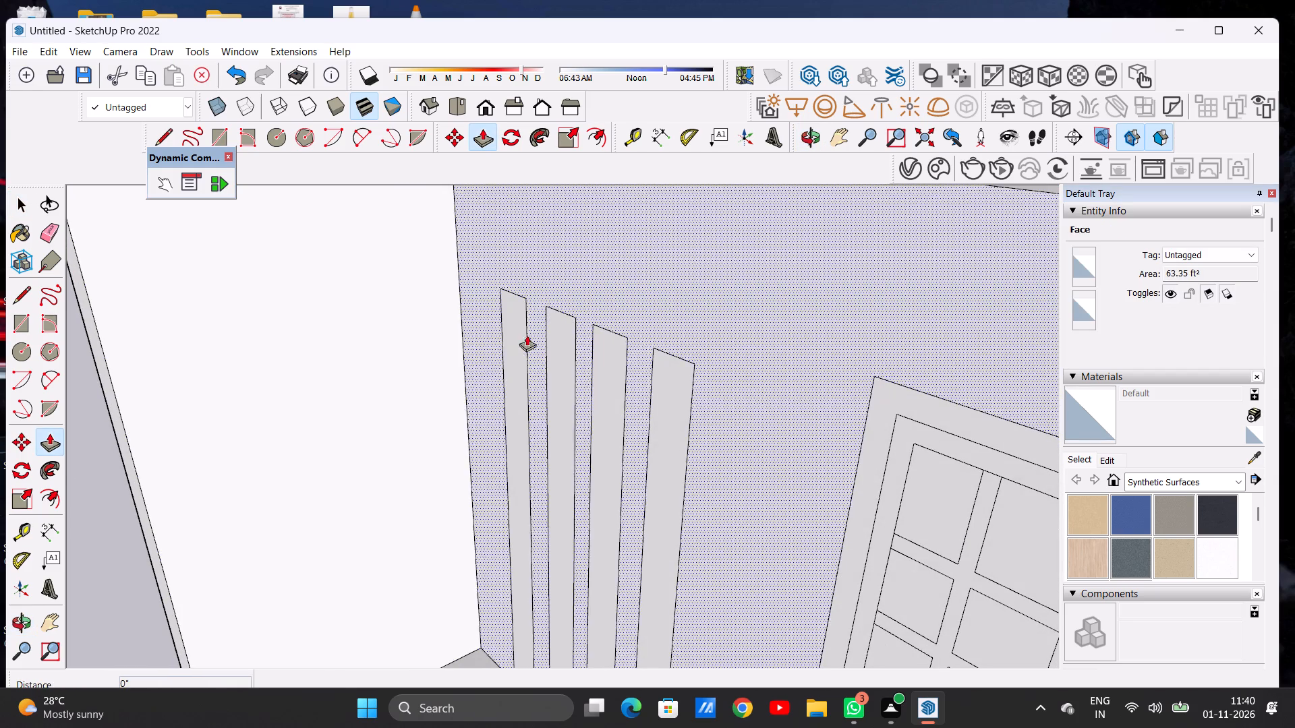
scroll(517, 297, up, 6)
click(517, 297)
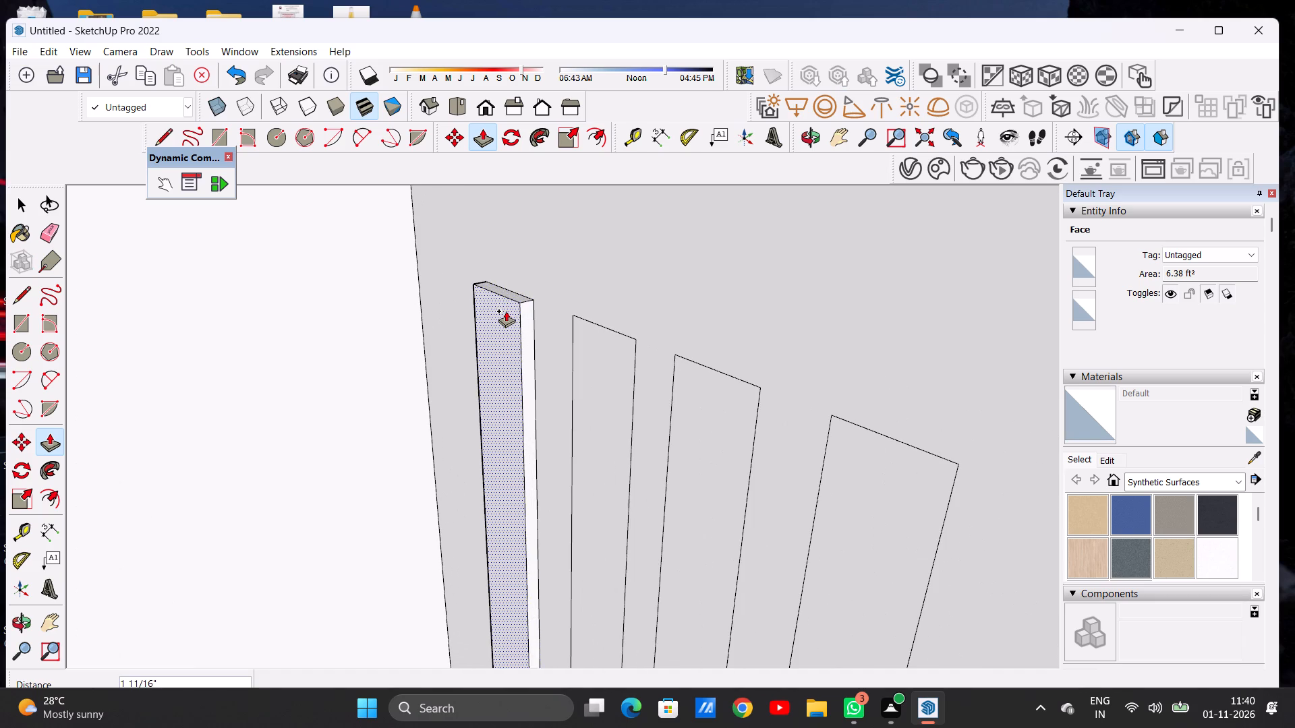
click(494, 317)
Extrude the other three vertical strips 3 1/4" to match the depth of the first strip.
click(587, 336)
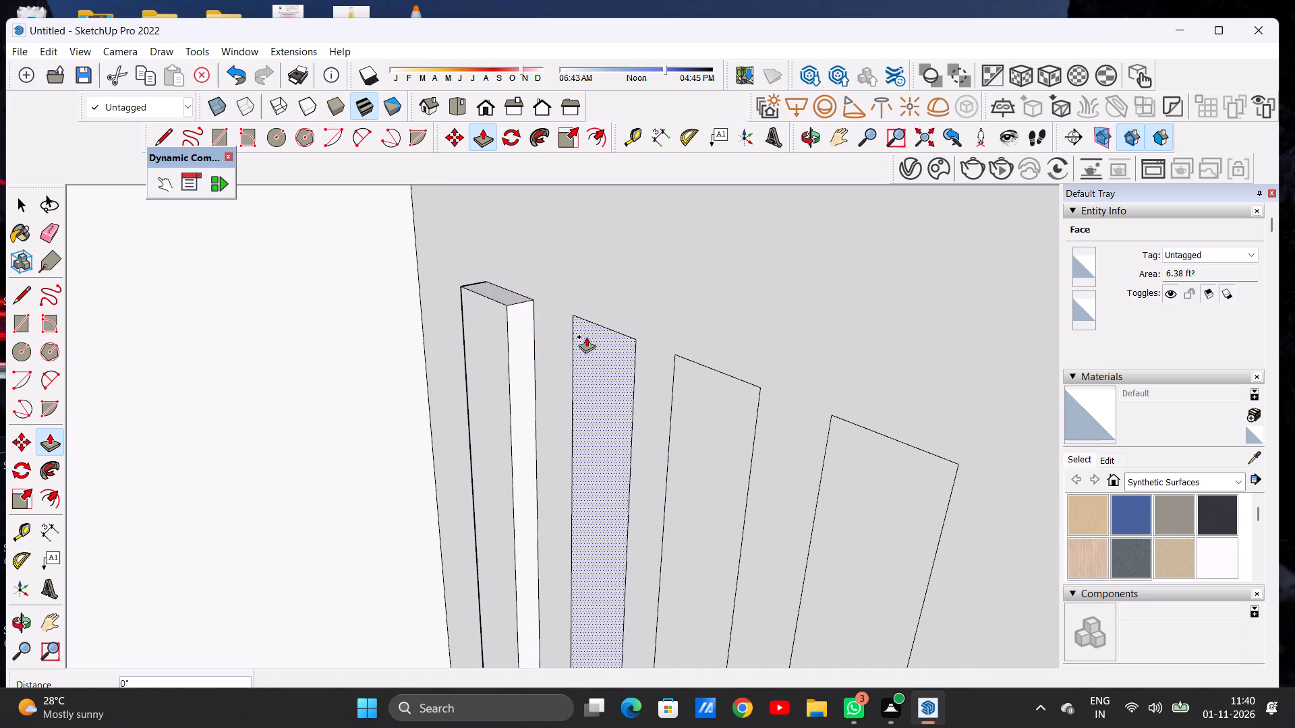
click(504, 305)
scroll(613, 360, down, 4)
scroll(613, 360, up, 1)
scroll(613, 360, down, 2)
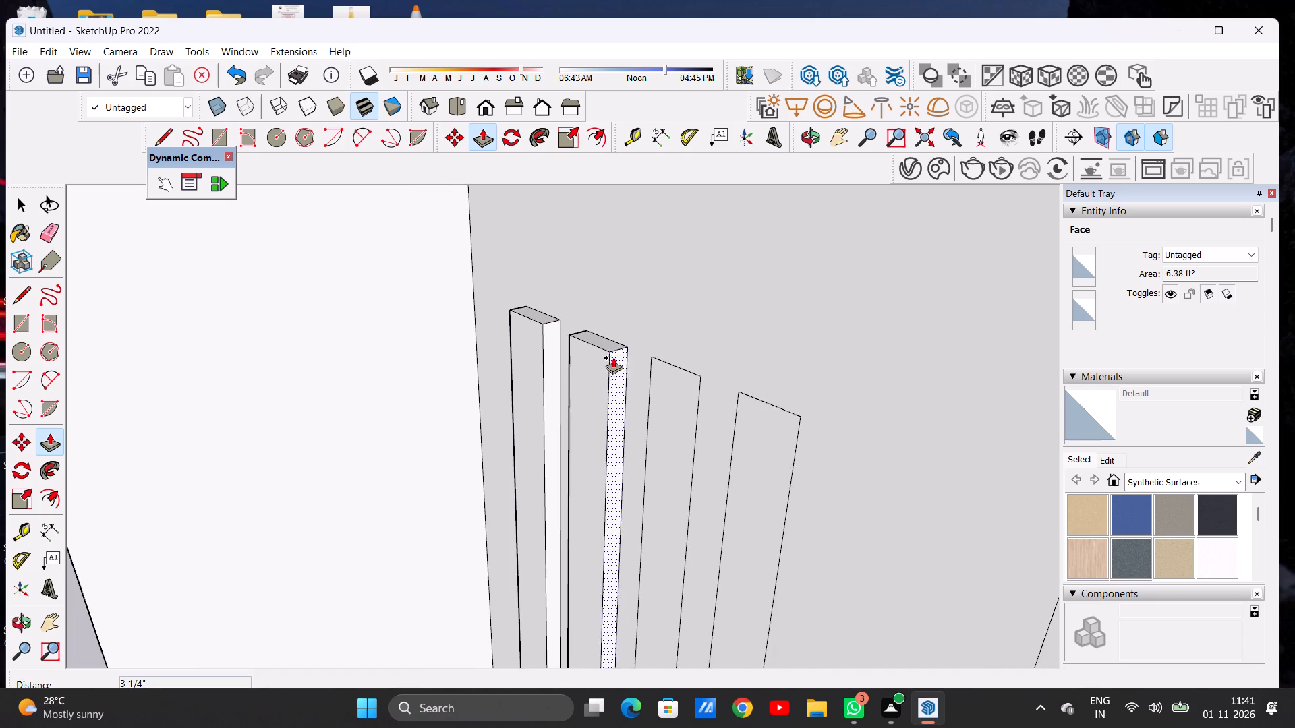
scroll(651, 379, up, 5)
click(665, 365)
click(580, 338)
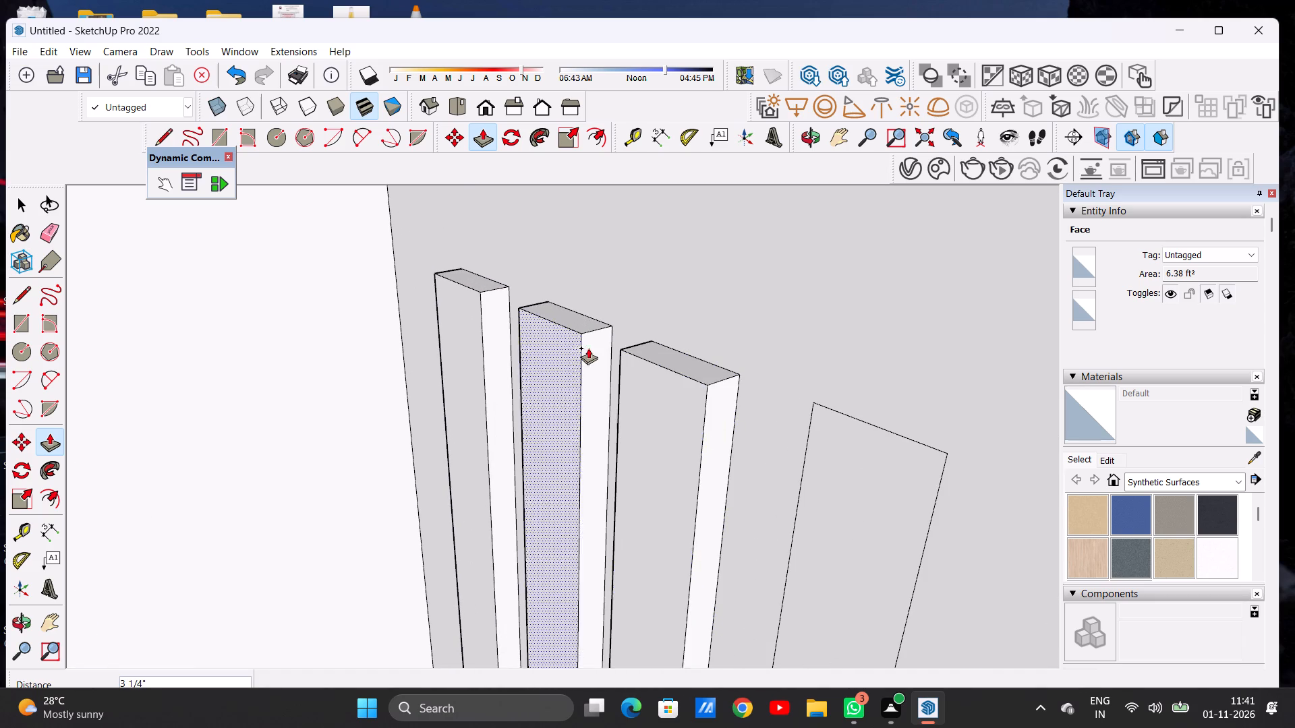
click(832, 441)
click(709, 389)
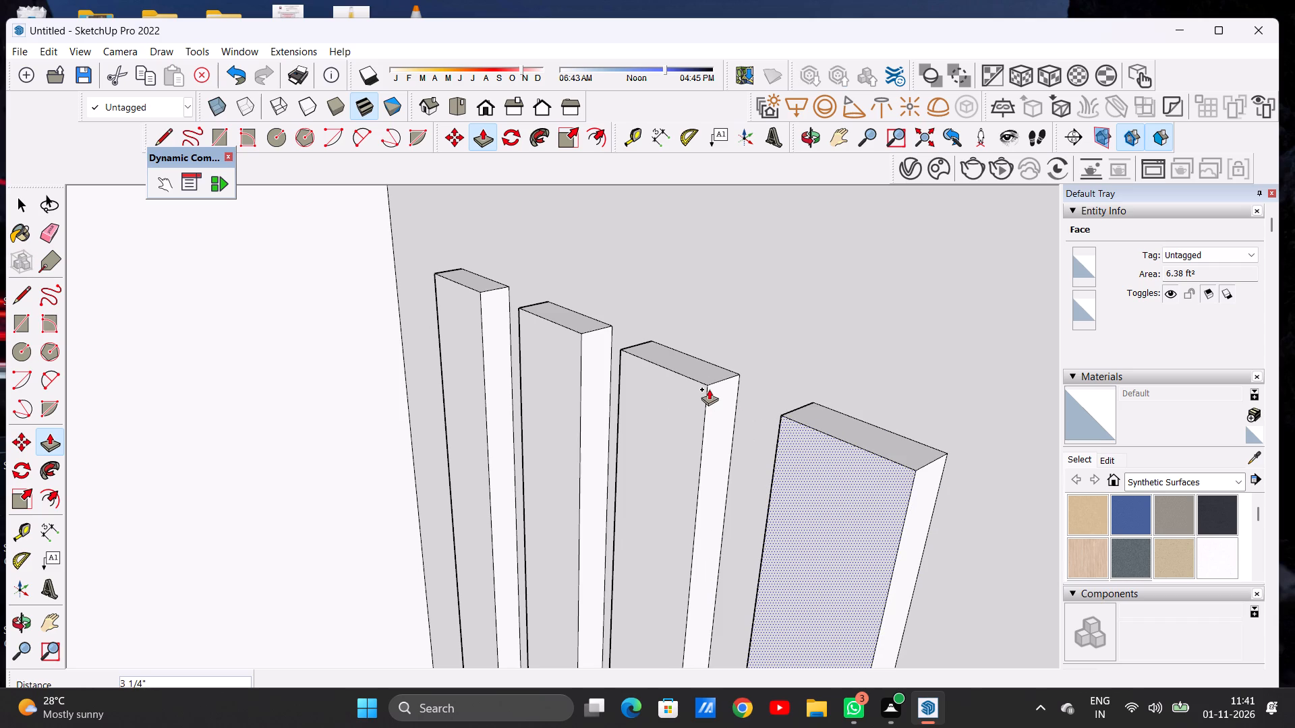
key(space)
Extend the upper side wall's front end face about 1' 8 1/4" until flush with the porch slab's front edge.
scroll(689, 430, down, 20)
scroll(689, 430, down, 8)
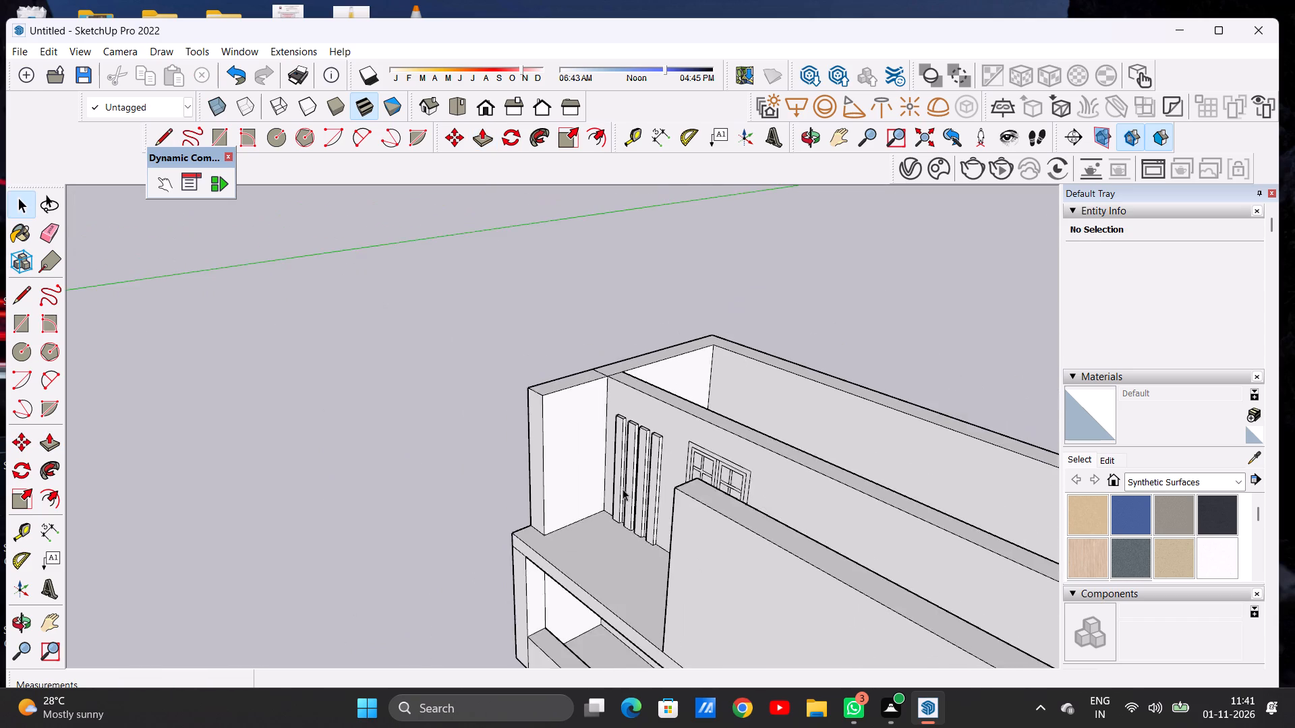
middle_drag(614, 516, 857, 422)
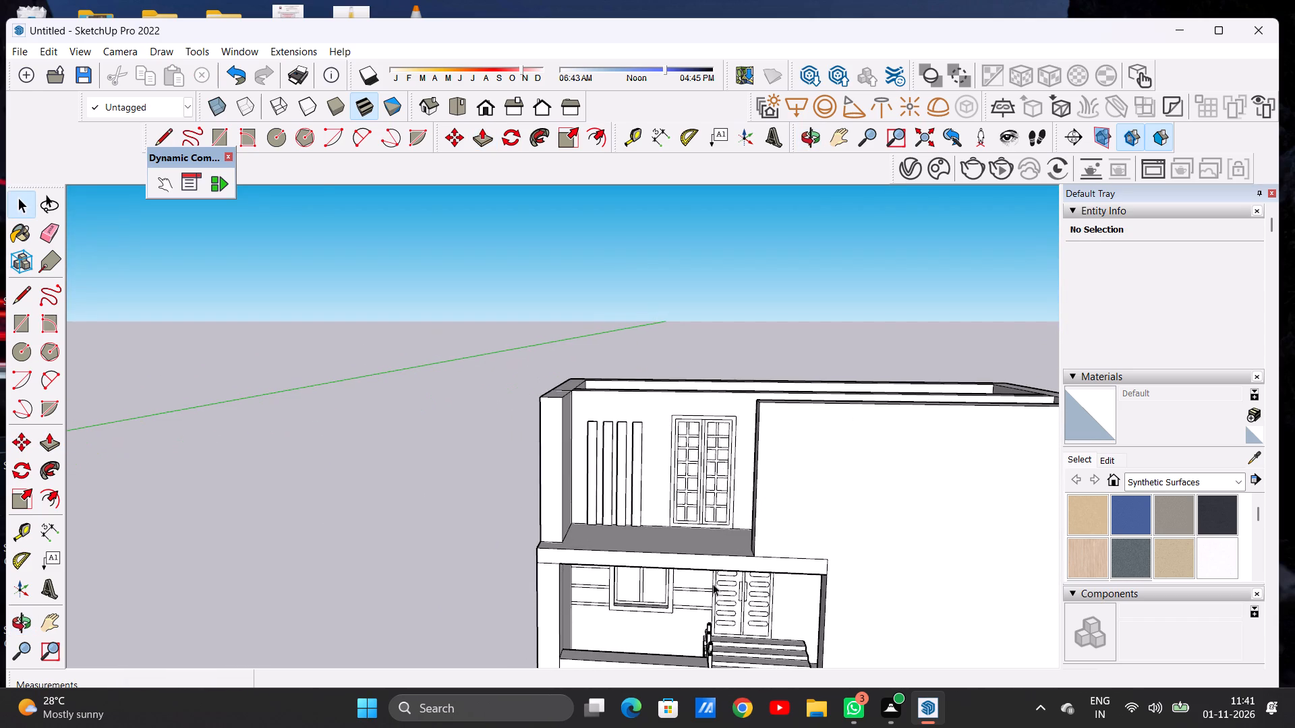
scroll(713, 584, up, 8)
middle_drag(671, 490, 691, 599)
scroll(672, 484, down, 6)
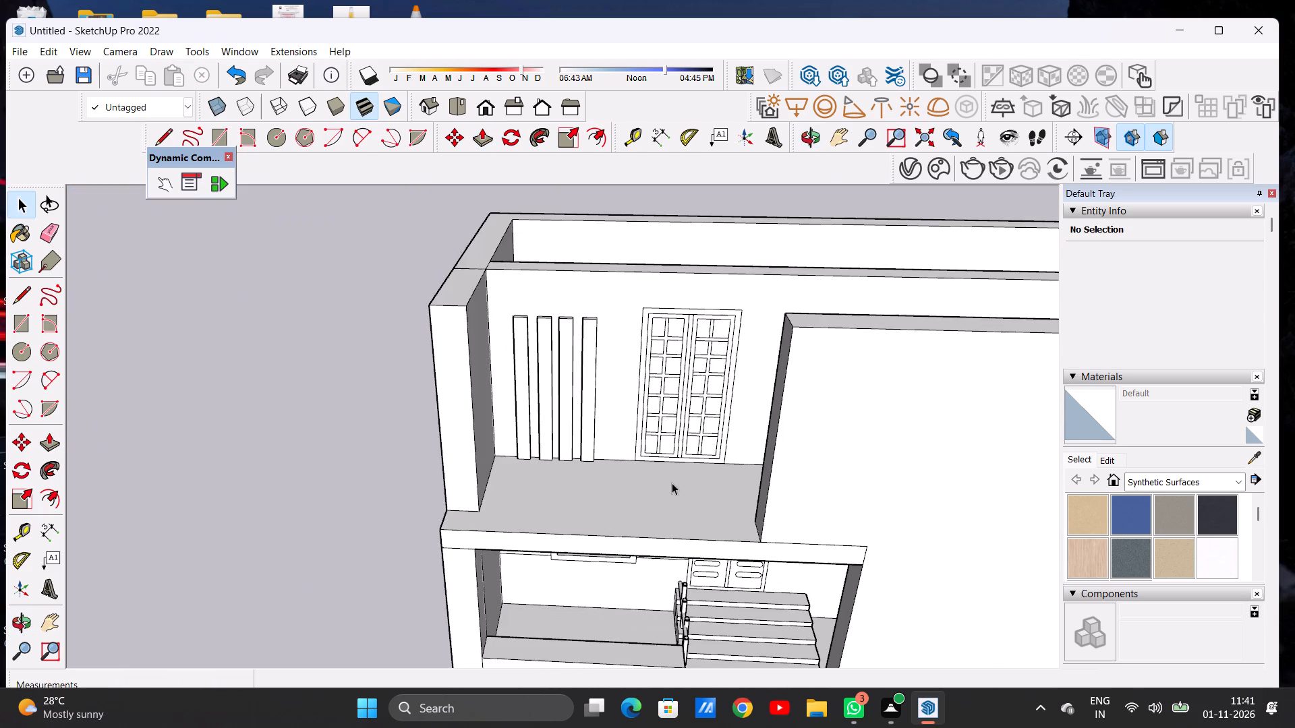
middle_drag(502, 521, 715, 516)
key(p)
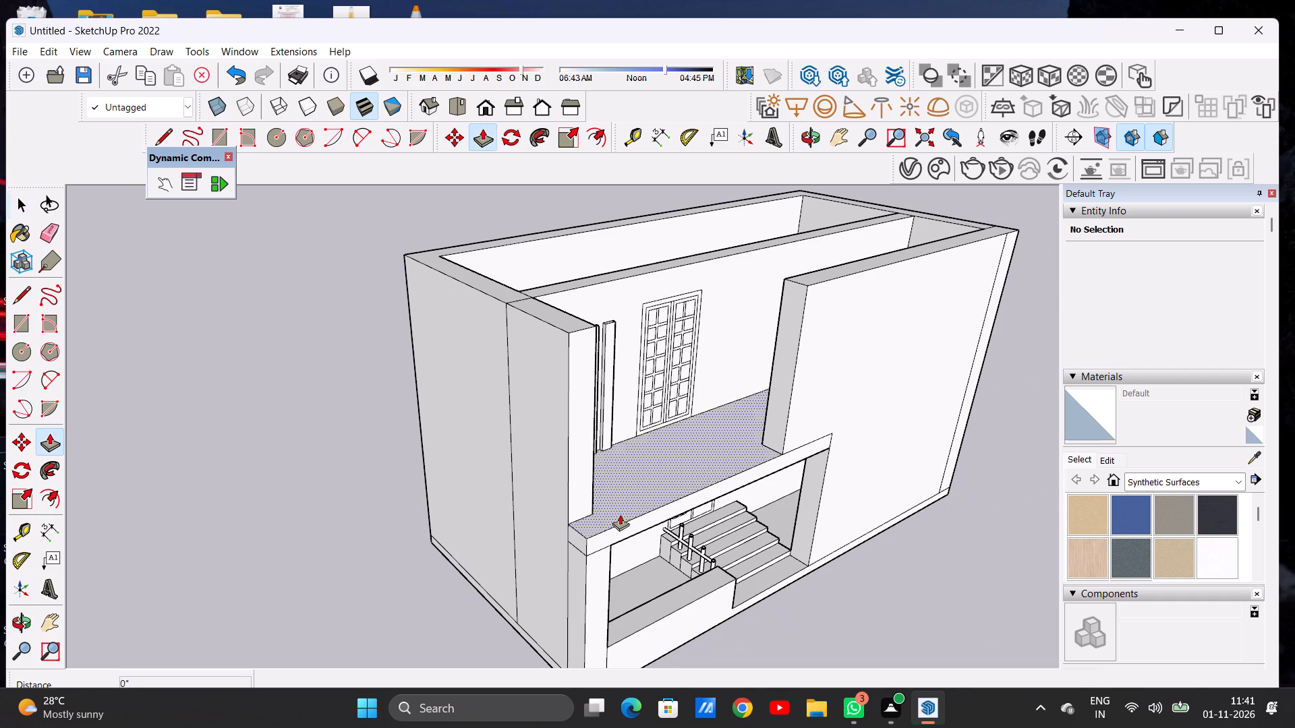
scroll(583, 517, up, 8)
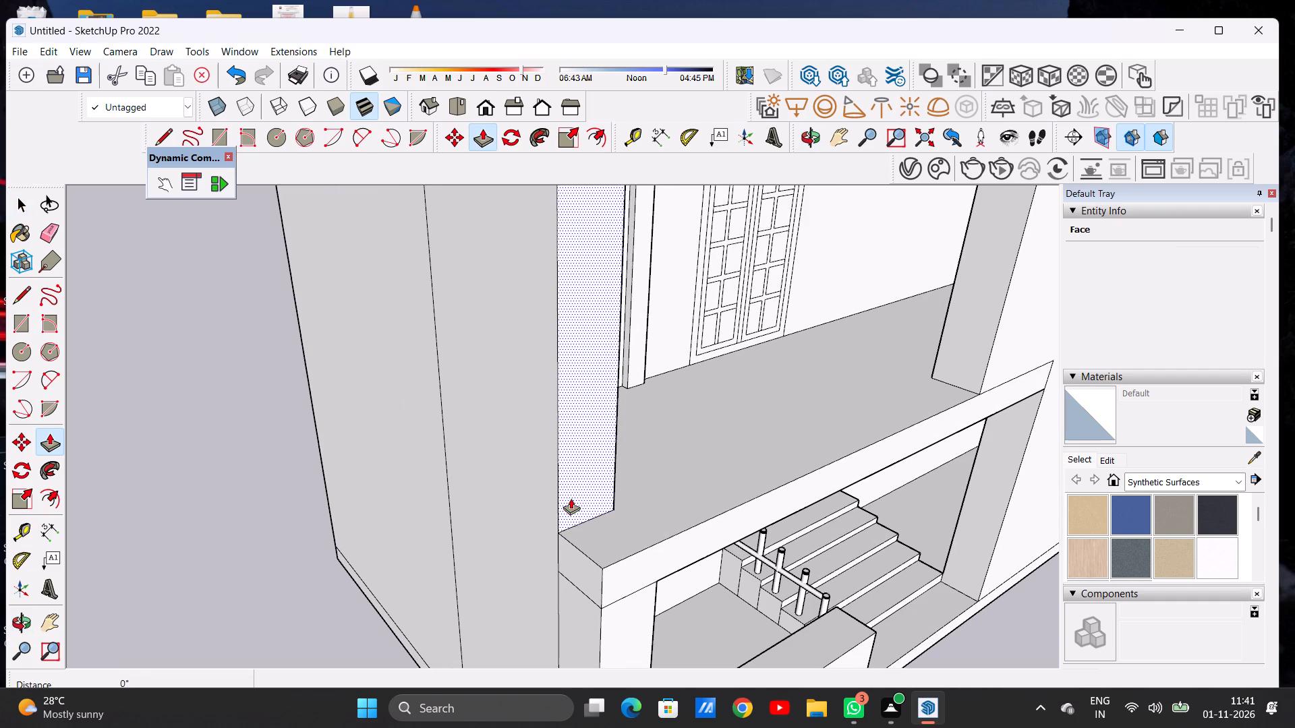
scroll(571, 498, up, 2)
click(571, 498)
click(612, 592)
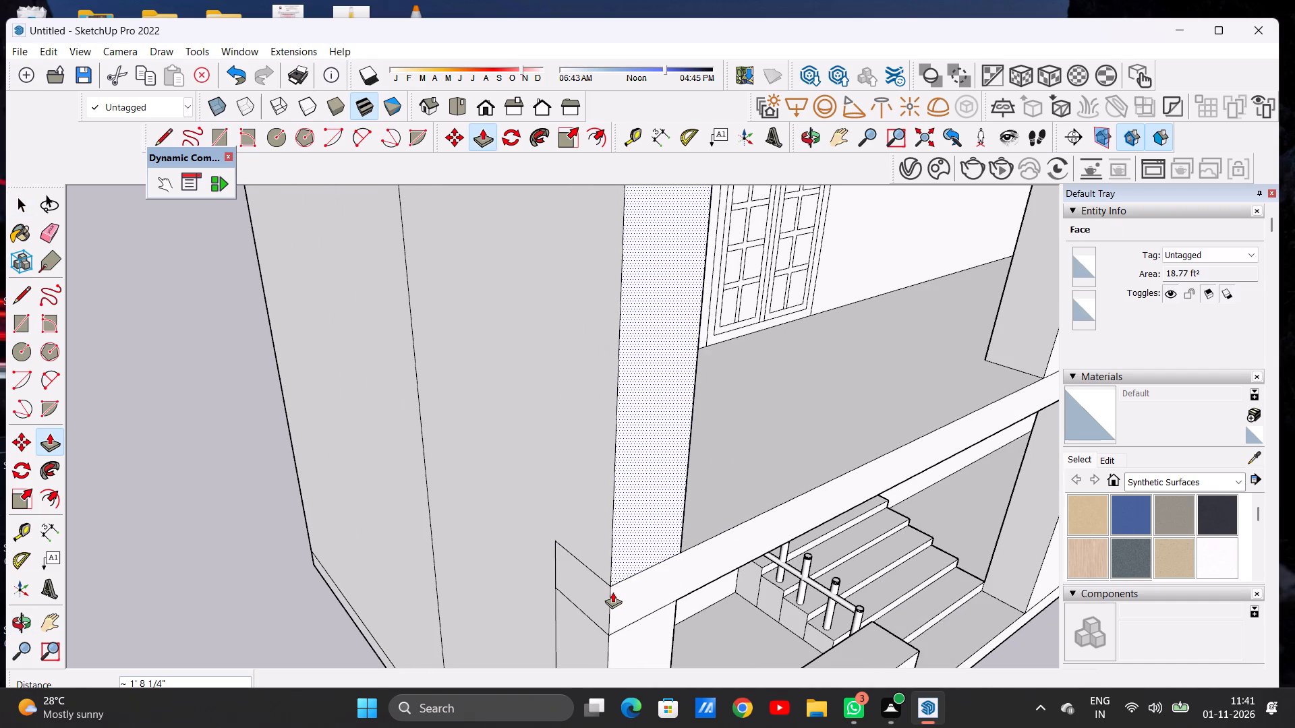
key(space)
Examine the house front, checking the raised strips and the extended upper side wall from several angles.
scroll(597, 575, down, 15)
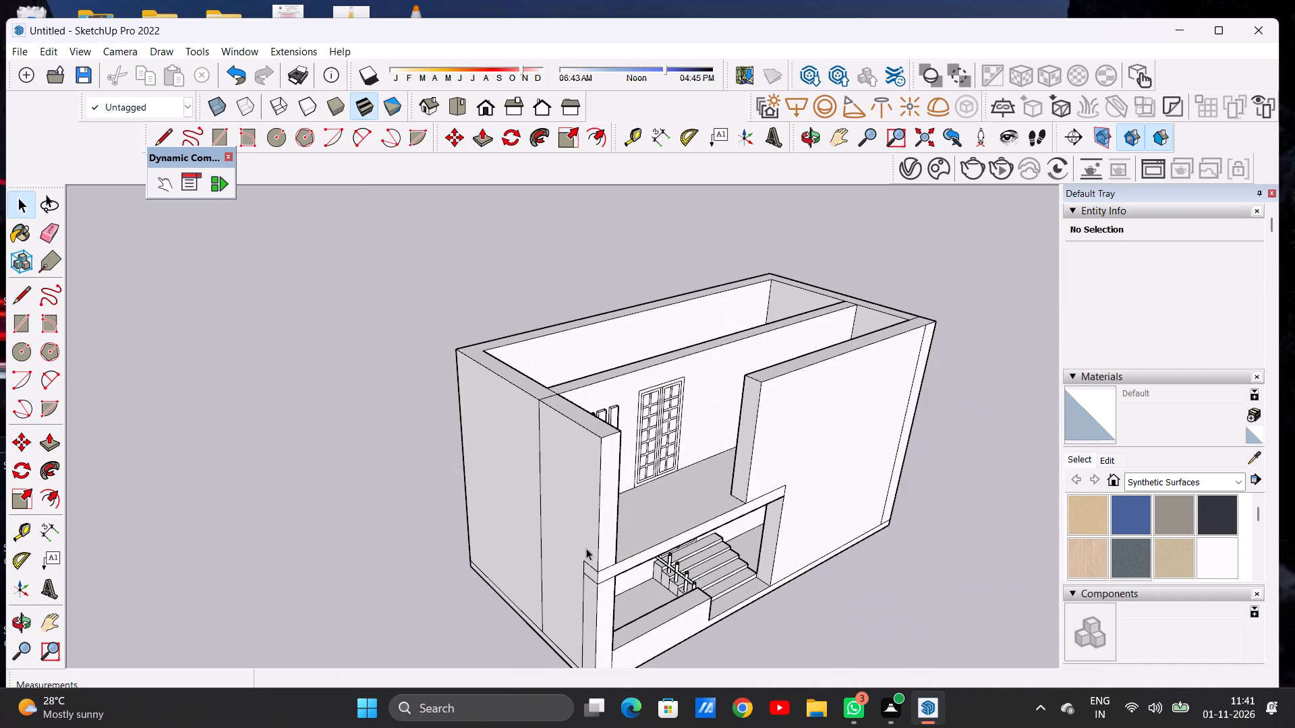
middle_drag(682, 553, 490, 486)
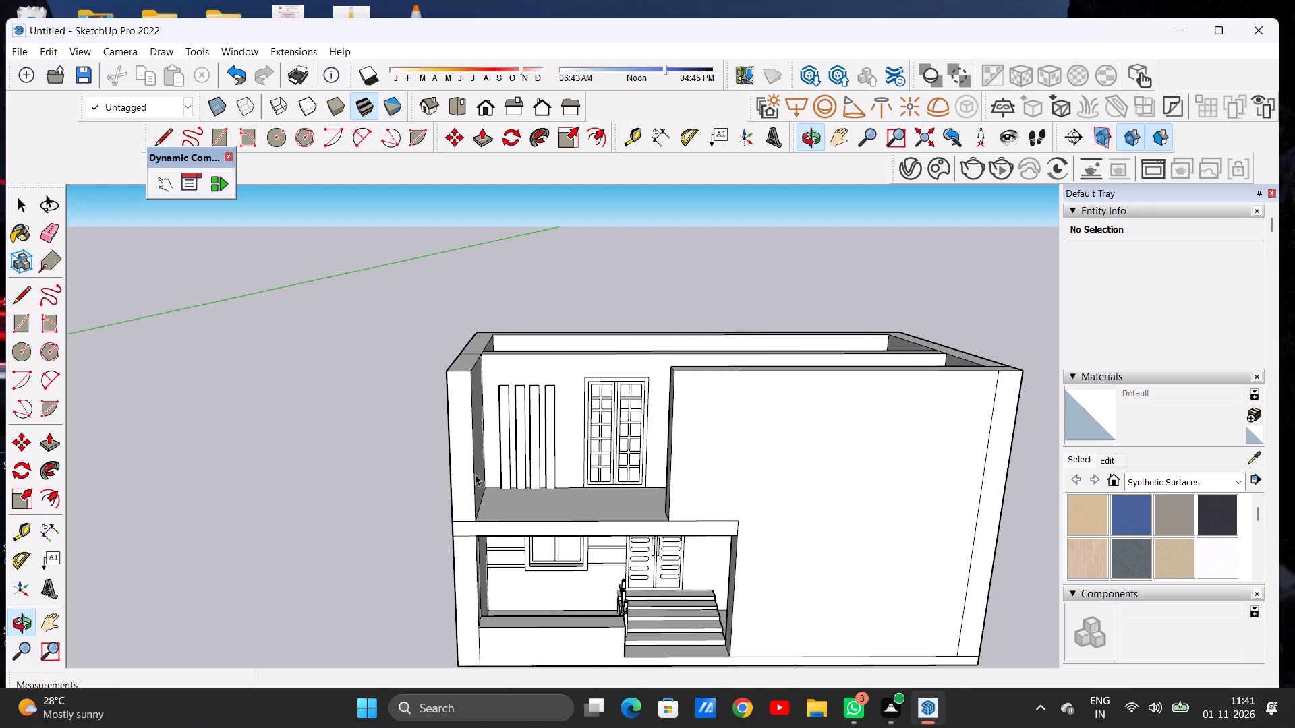
middle_drag(556, 516, 536, 530)
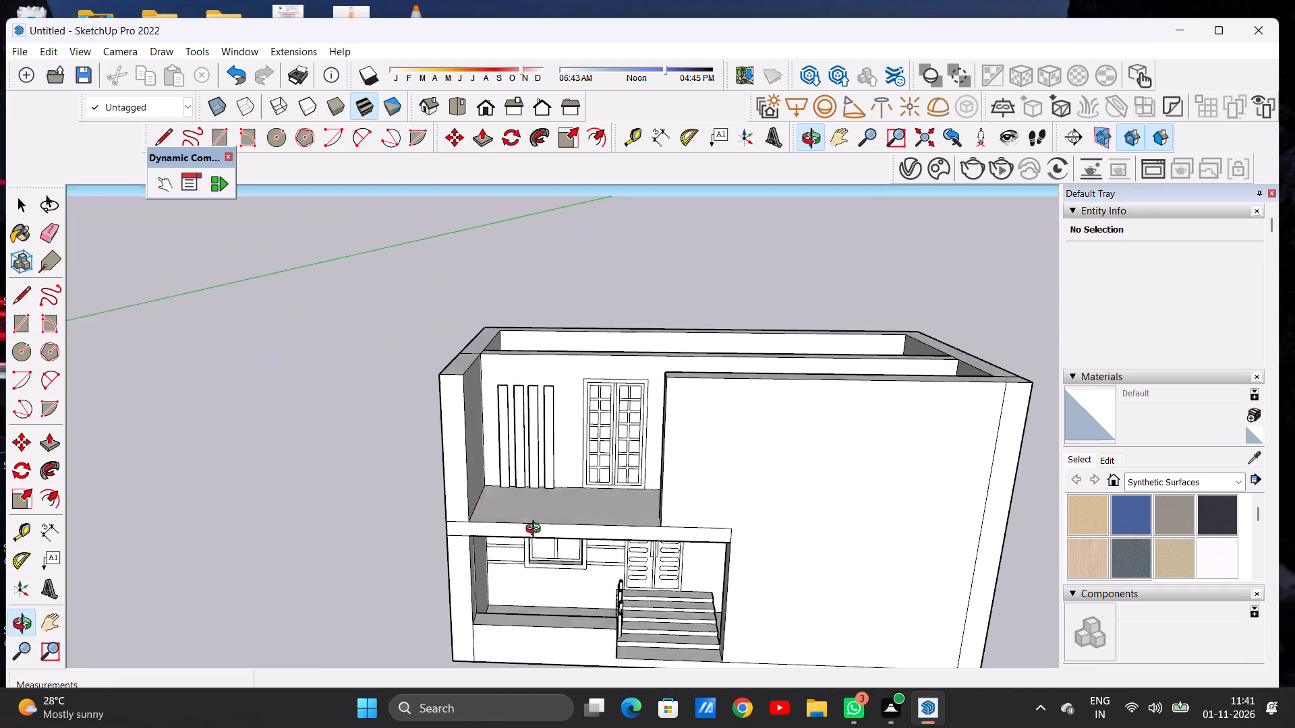
middle_drag(536, 530, 540, 554)
middle_drag(684, 525, 679, 442)
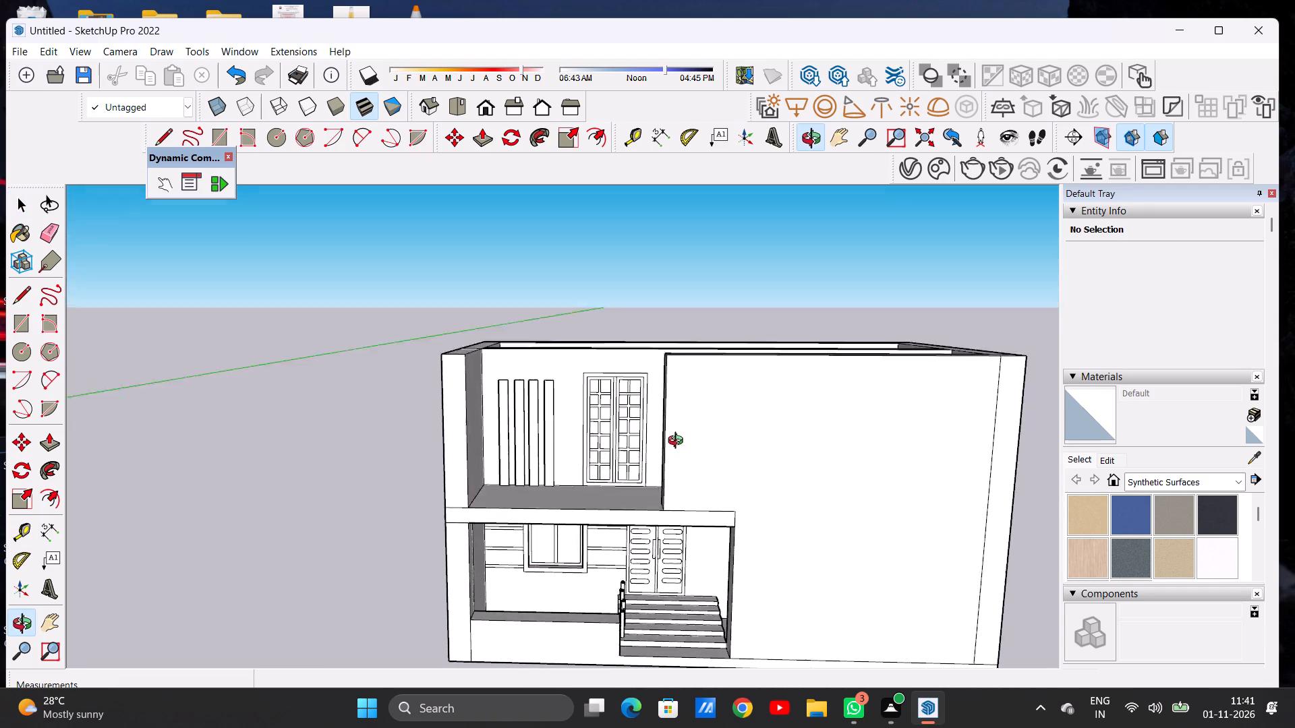
middle_drag(679, 442, 676, 431)
scroll(607, 530, down, 8)
middle_drag(655, 524, 663, 483)
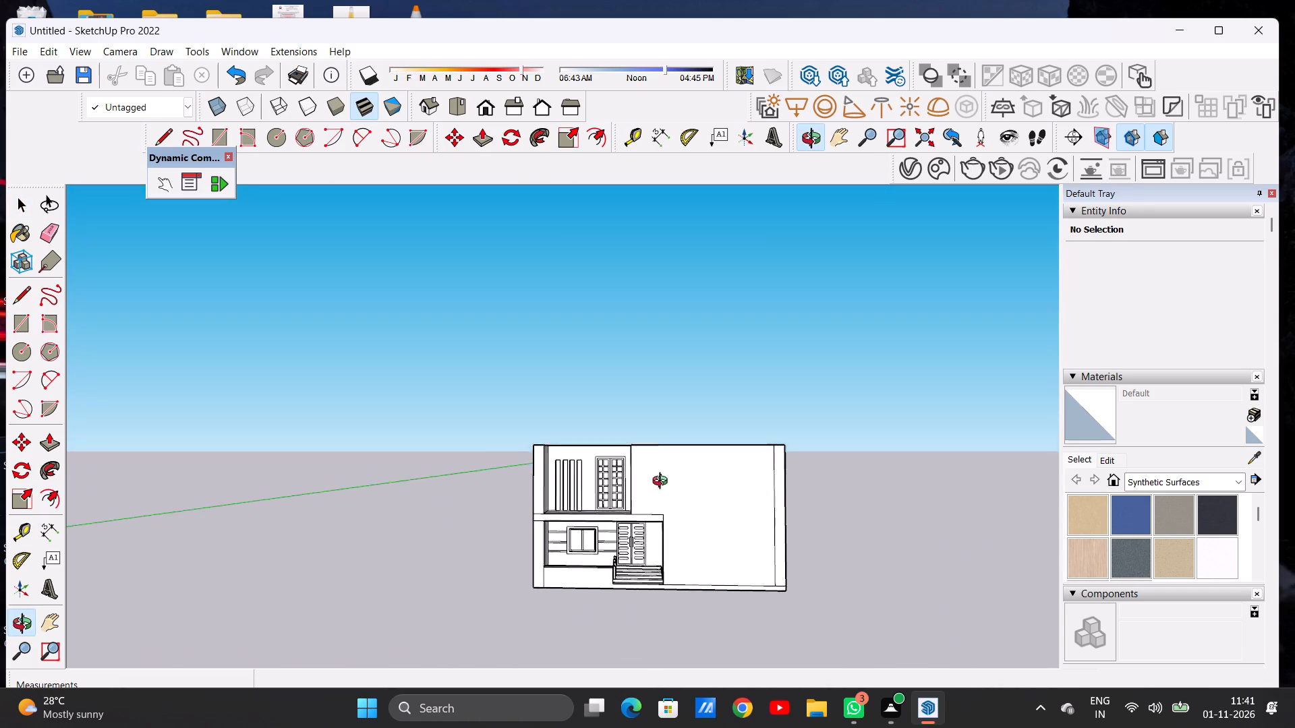
middle_drag(663, 483, 664, 481)
middle_click(664, 481)
scroll(664, 480, up, 7)
middle_drag(662, 520, 654, 523)
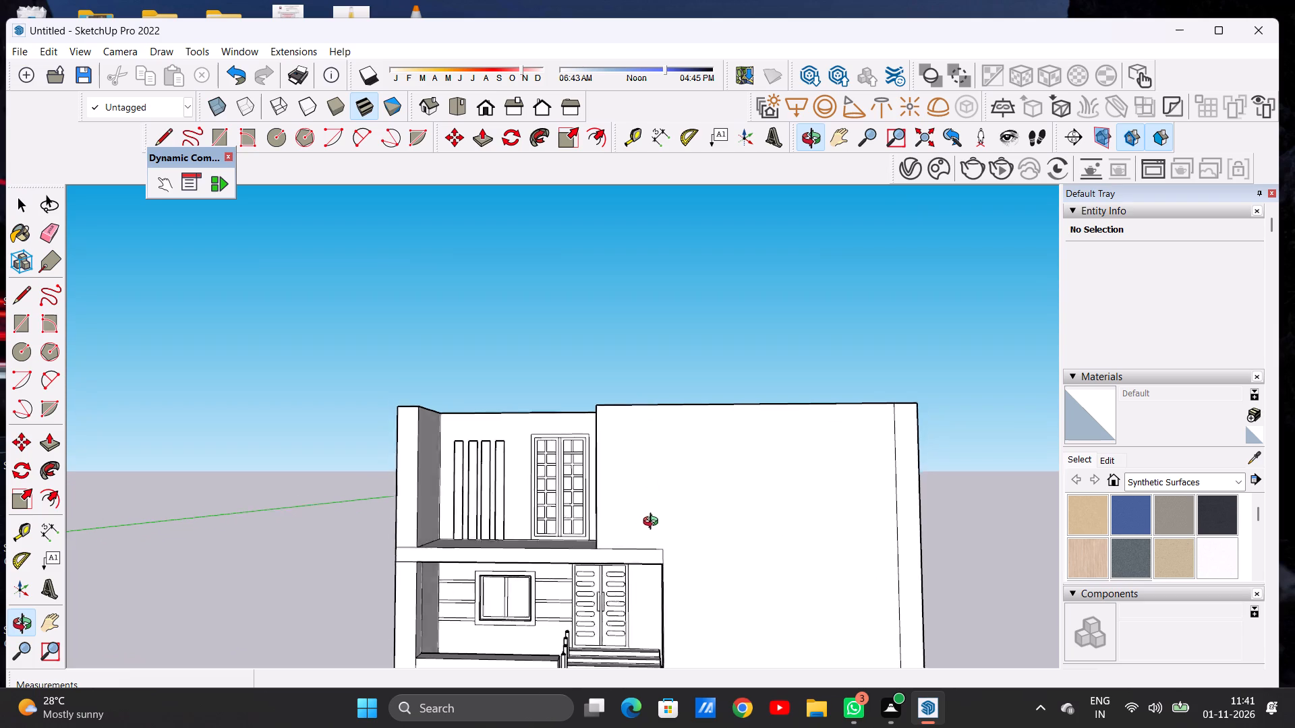
middle_drag(654, 523, 659, 536)
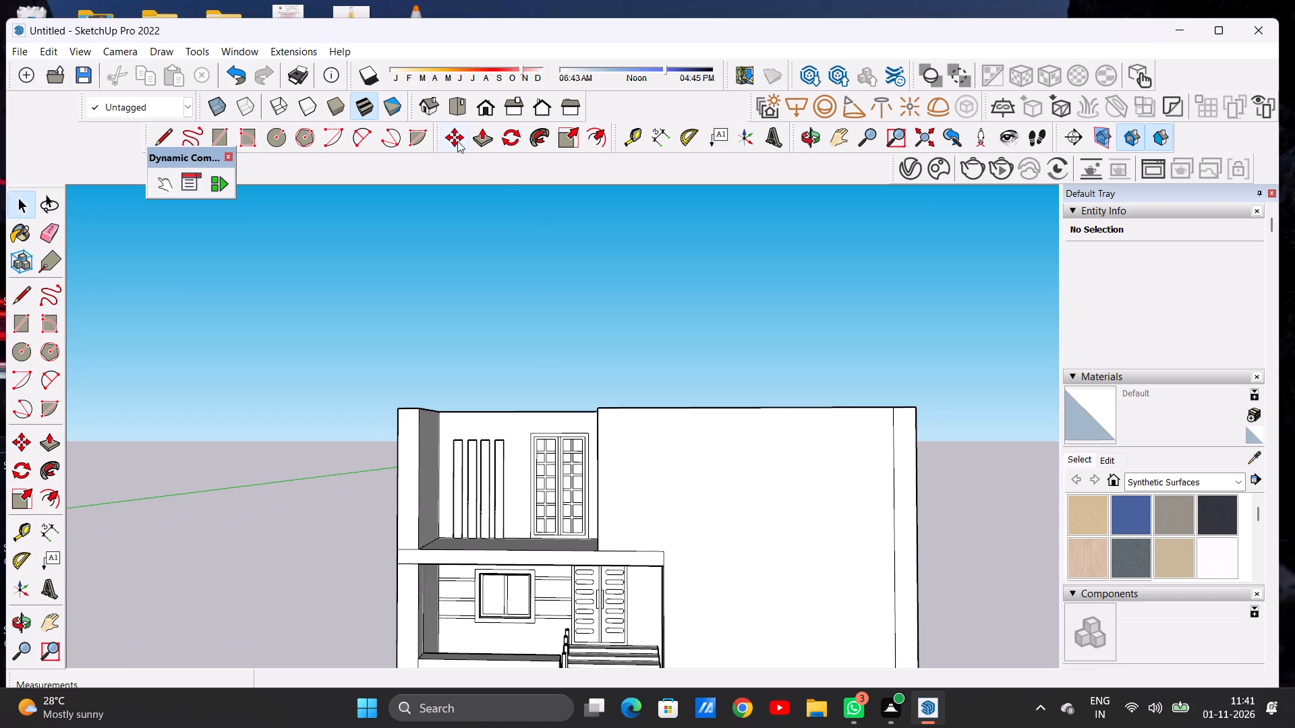
In the front view, draw a vertical rectangle about 3' 6 1/4" by 9' 3 1/8" on the large front wall beside the balcony.
click(482, 111)
scroll(589, 444, down, 5)
scroll(558, 406, up, 1)
scroll(559, 405, down, 1)
scroll(560, 404, up, 5)
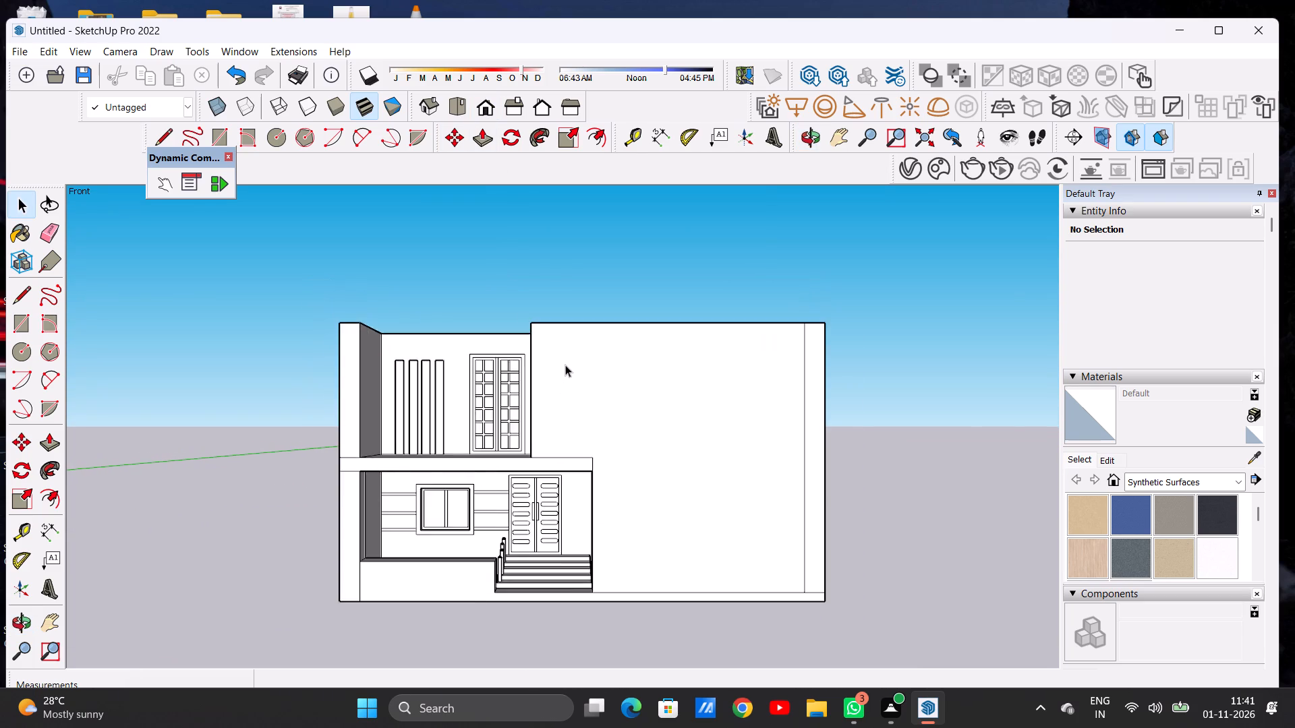
scroll(565, 365, up, 4)
key(r)
scroll(565, 365, up, 1)
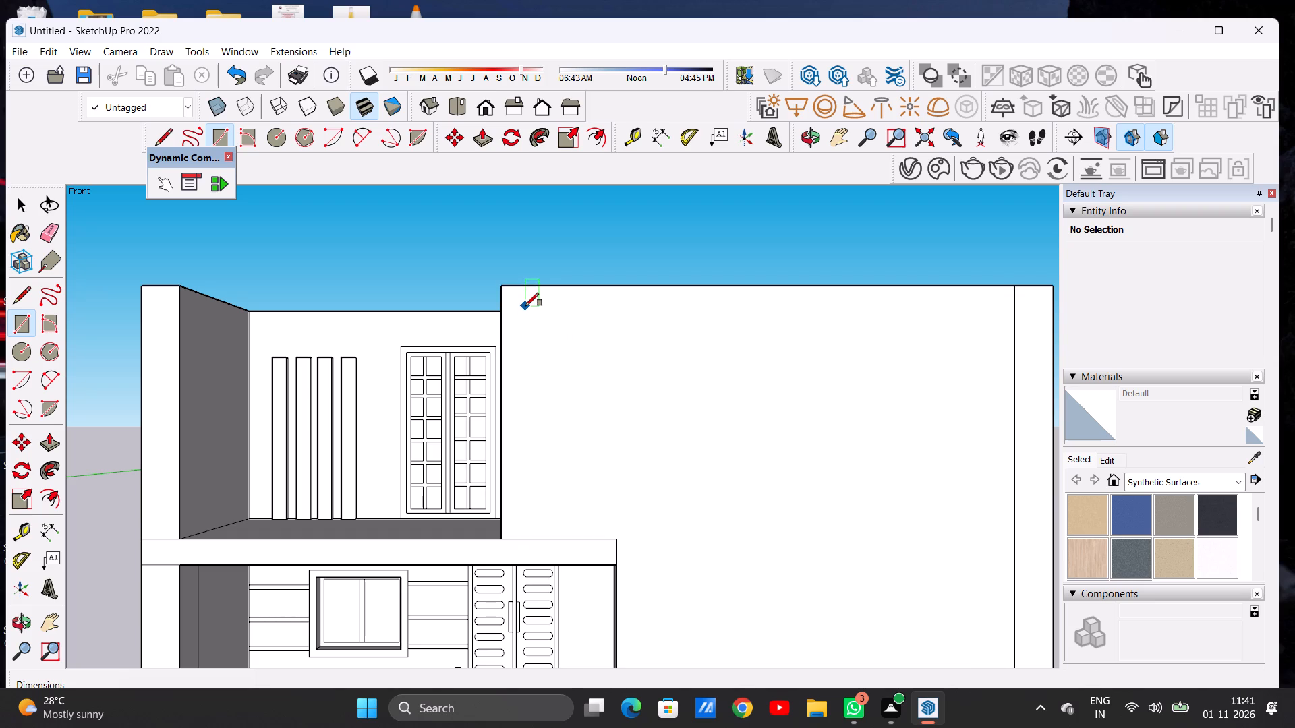
click(525, 306)
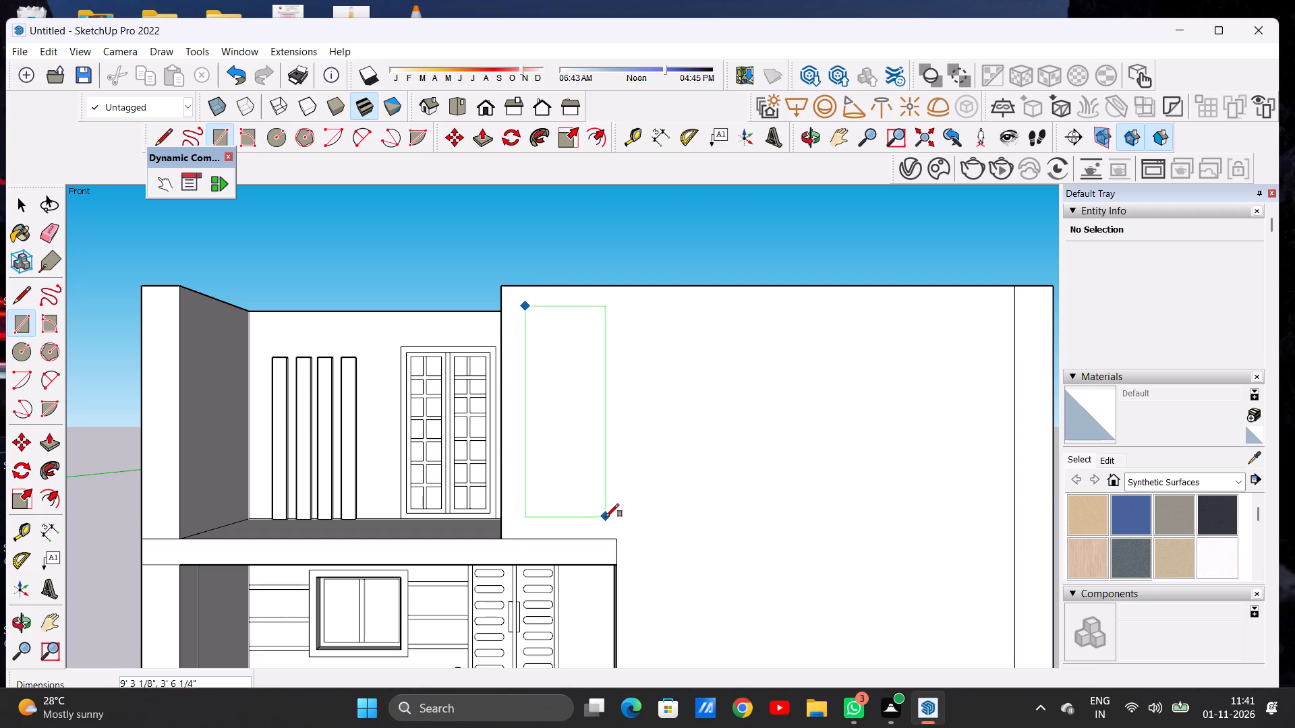
click(606, 517)
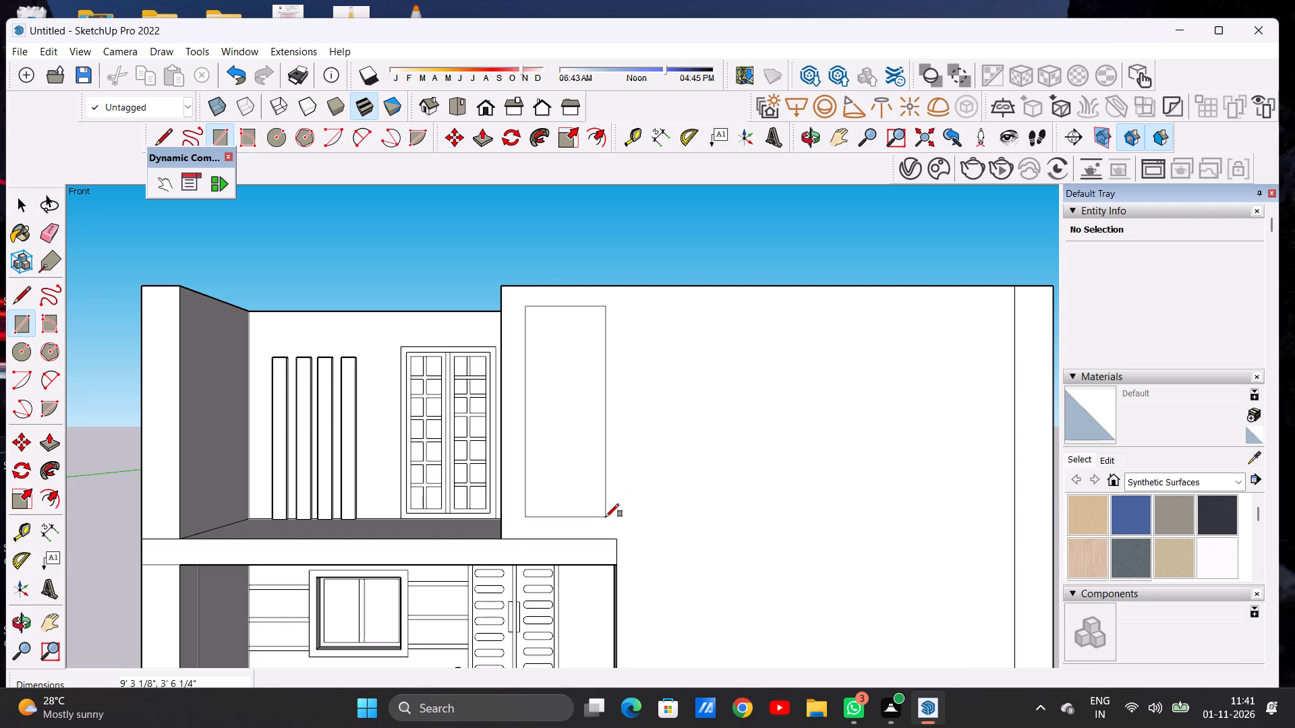
key(space)
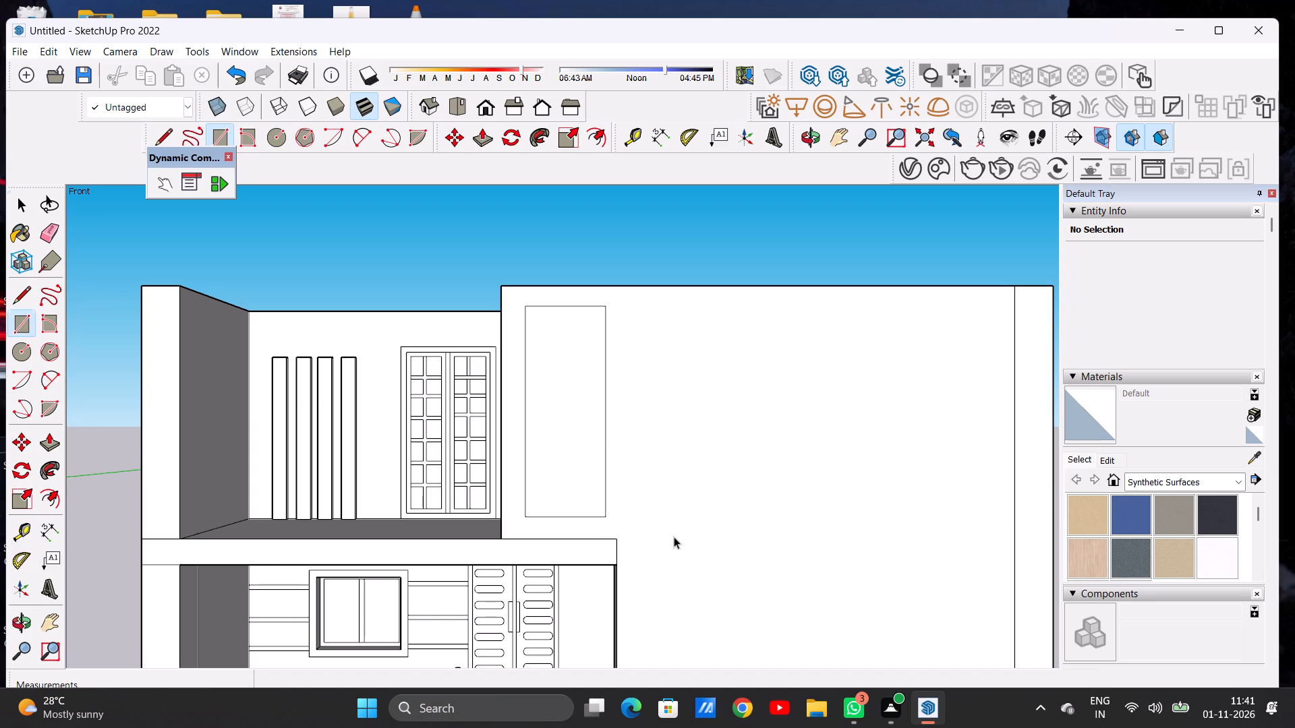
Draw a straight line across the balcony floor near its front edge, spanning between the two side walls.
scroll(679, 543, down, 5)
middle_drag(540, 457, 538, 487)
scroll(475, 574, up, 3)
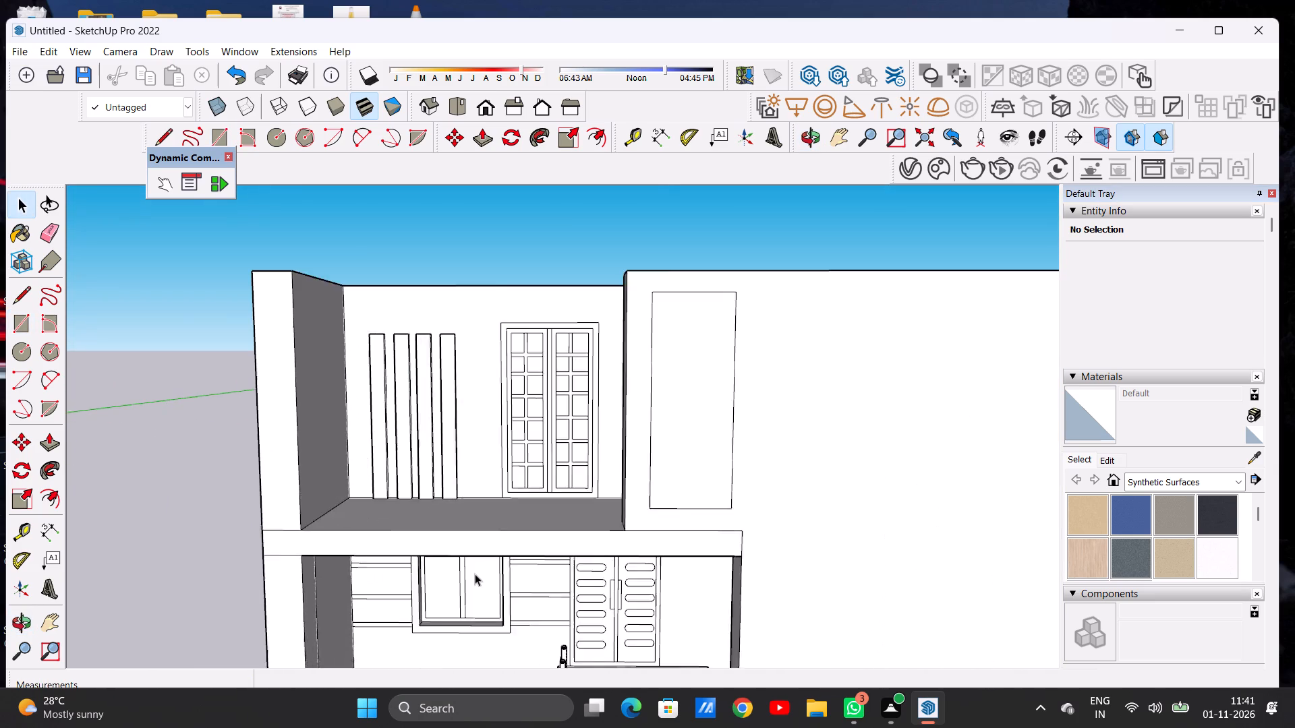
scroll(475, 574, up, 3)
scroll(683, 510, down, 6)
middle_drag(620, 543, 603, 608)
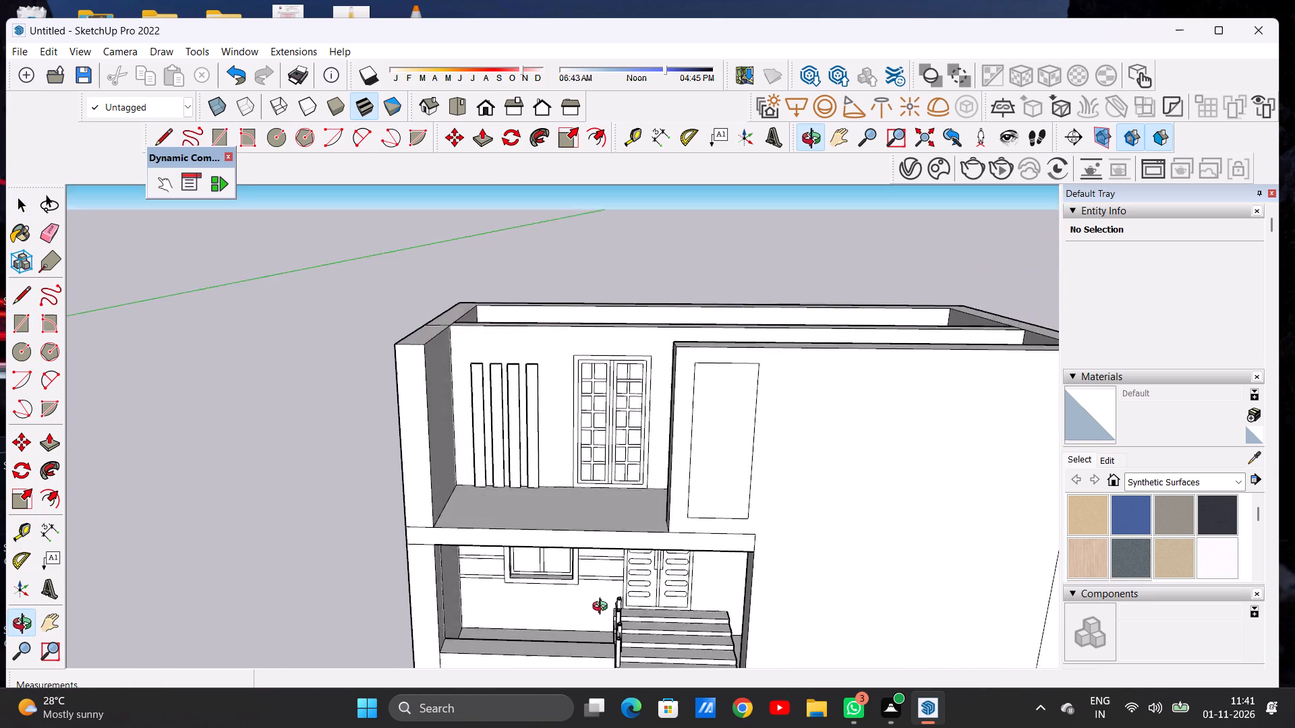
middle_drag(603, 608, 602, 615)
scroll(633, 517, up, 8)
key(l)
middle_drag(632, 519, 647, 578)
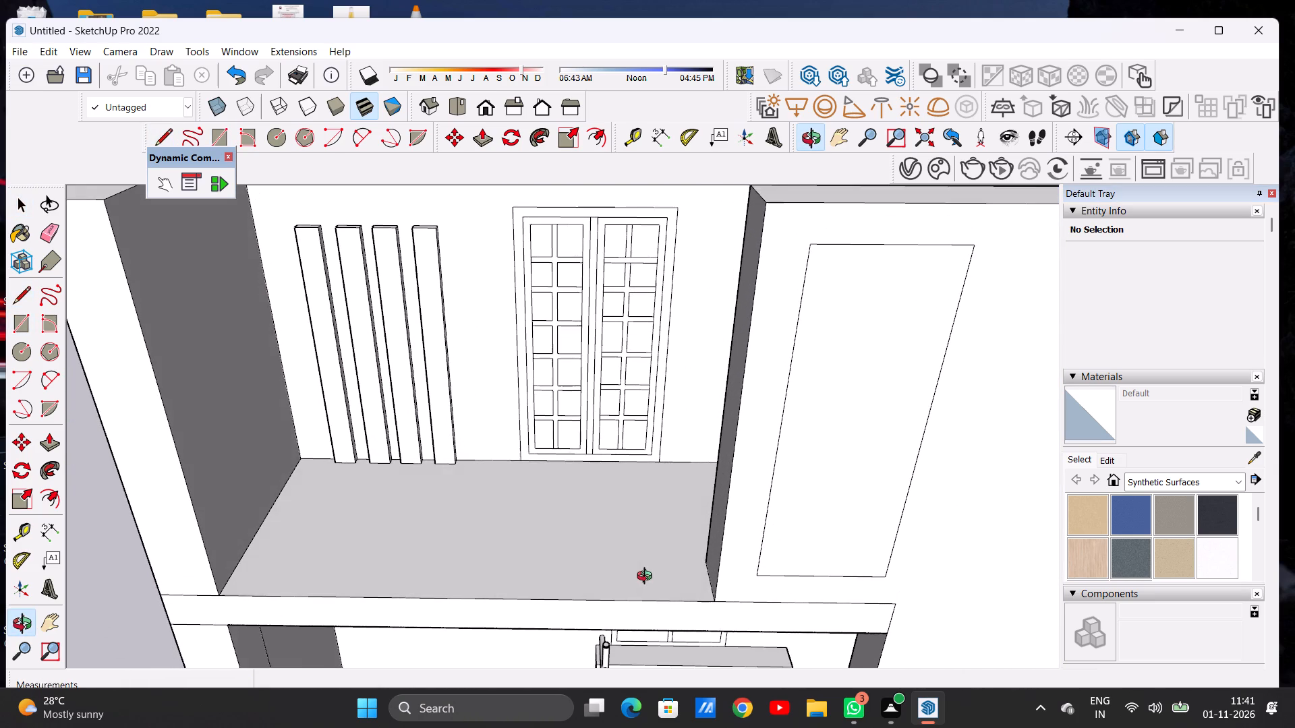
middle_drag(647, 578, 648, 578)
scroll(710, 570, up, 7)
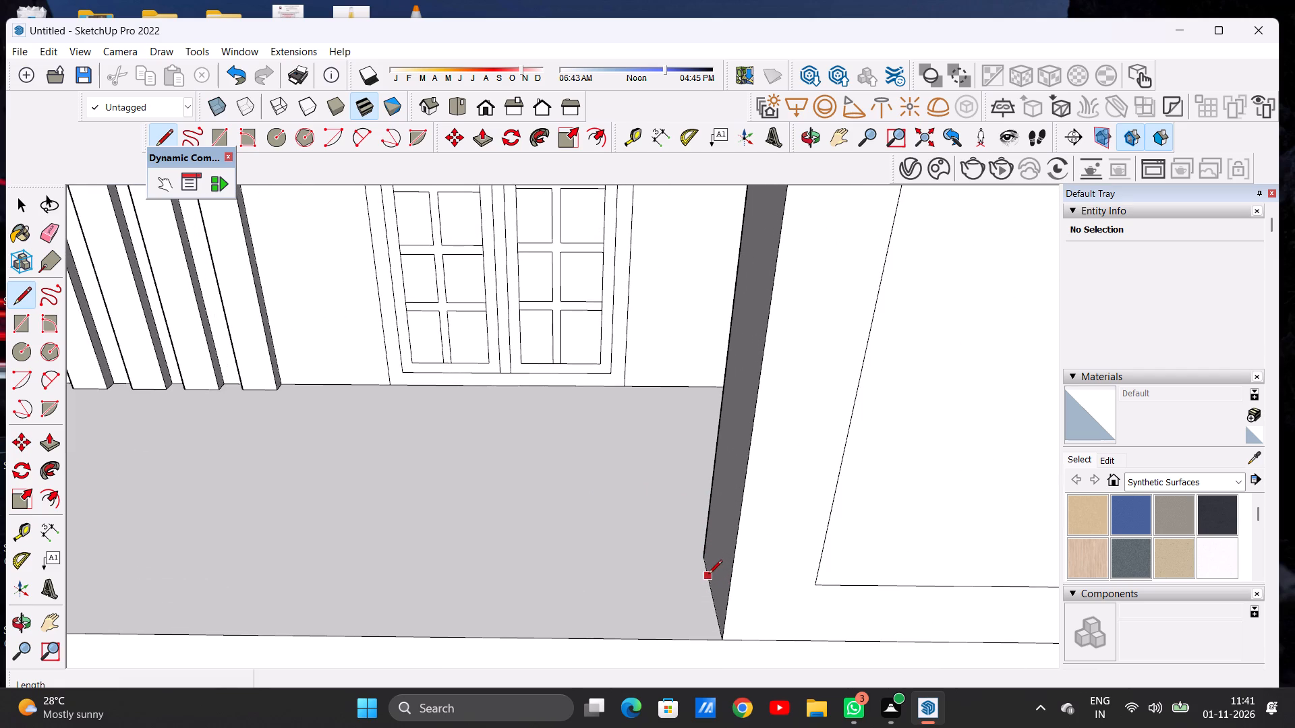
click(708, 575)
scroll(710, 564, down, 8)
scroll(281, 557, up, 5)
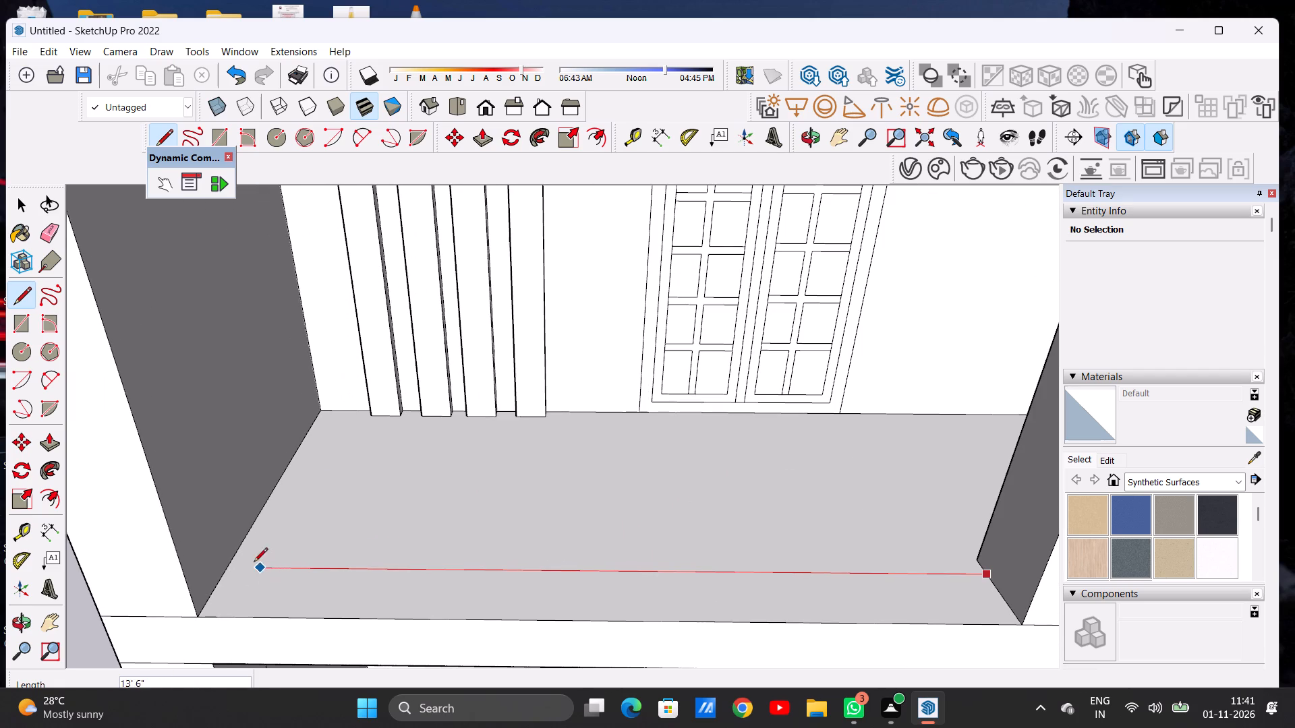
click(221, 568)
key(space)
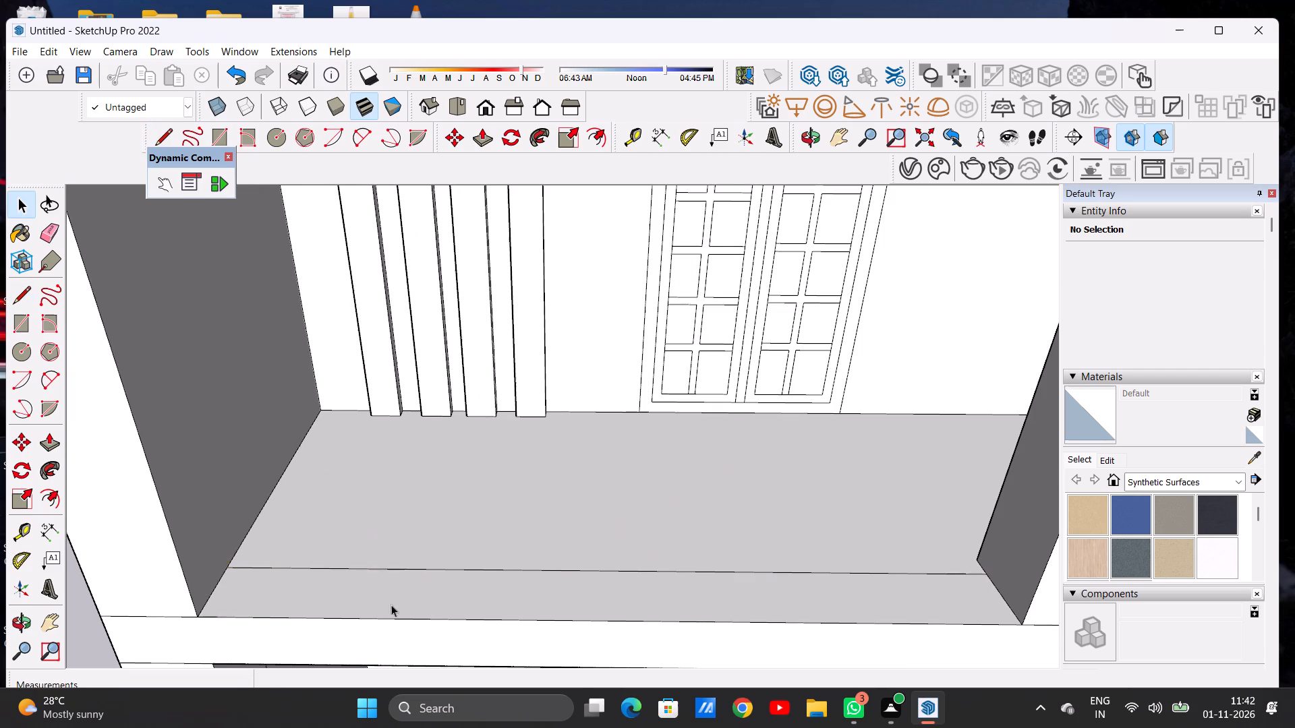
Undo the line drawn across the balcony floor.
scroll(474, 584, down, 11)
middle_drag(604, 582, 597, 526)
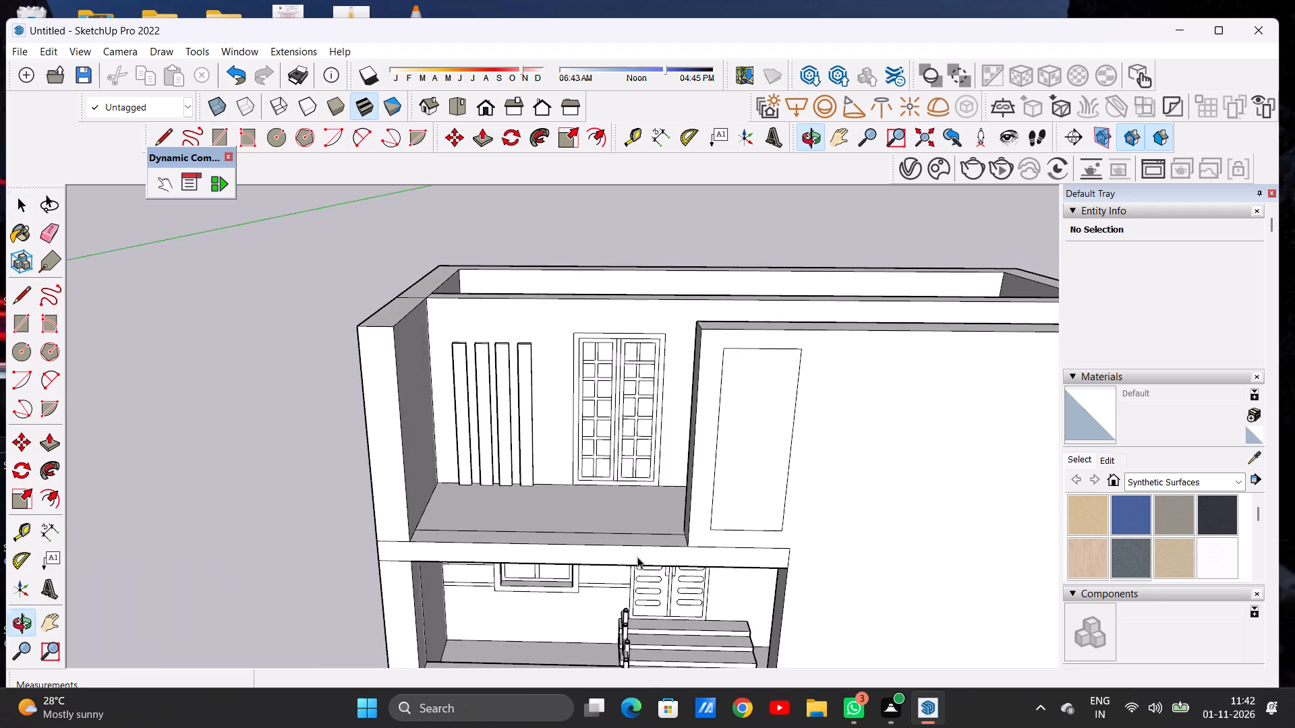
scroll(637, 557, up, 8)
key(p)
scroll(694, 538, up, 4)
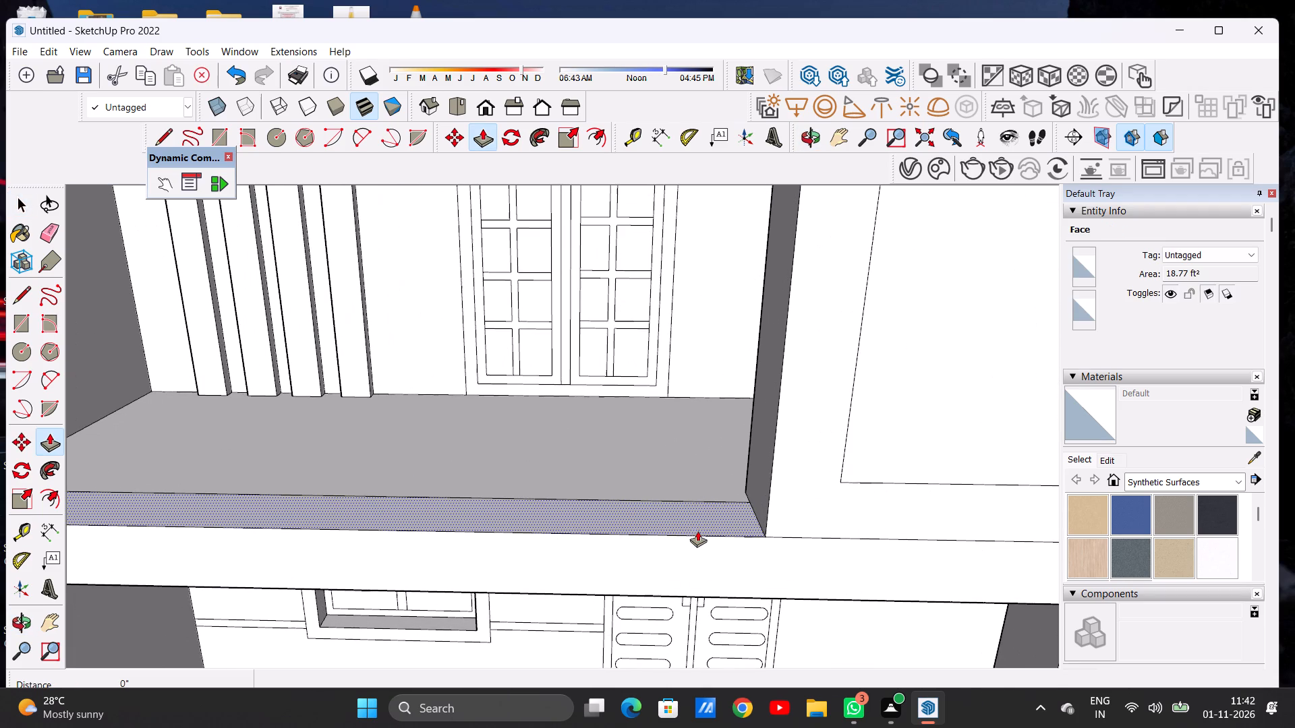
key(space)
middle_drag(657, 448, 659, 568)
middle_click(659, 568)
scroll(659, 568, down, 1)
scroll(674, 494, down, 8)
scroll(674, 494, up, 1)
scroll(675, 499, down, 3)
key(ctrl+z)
Draw a line about 14' 1 1/16" long across the balcony floor, set back from and parallel to its front edge.
middle_drag(658, 499, 660, 555)
scroll(687, 556, up, 5)
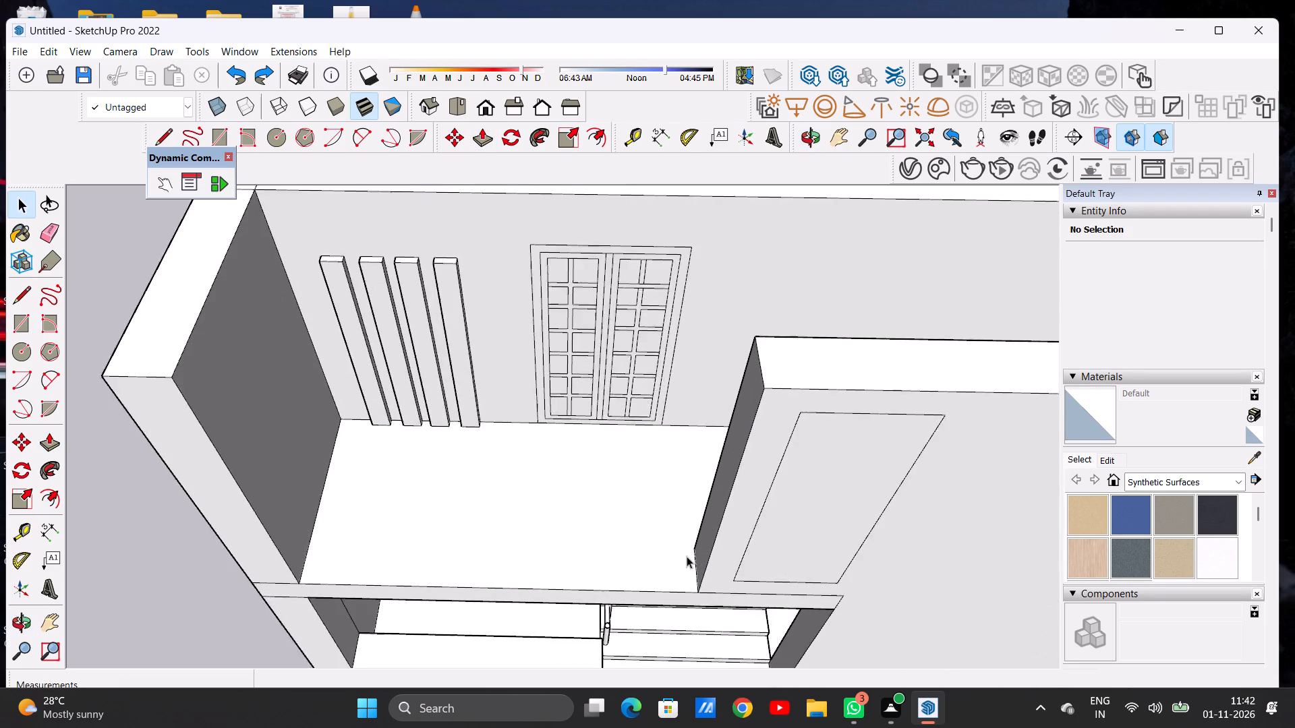
scroll(687, 556, up, 7)
key(l)
scroll(675, 547, up, 2)
scroll(677, 546, down, 1)
scroll(677, 546, up, 2)
click(712, 539)
scroll(692, 512, down, 4)
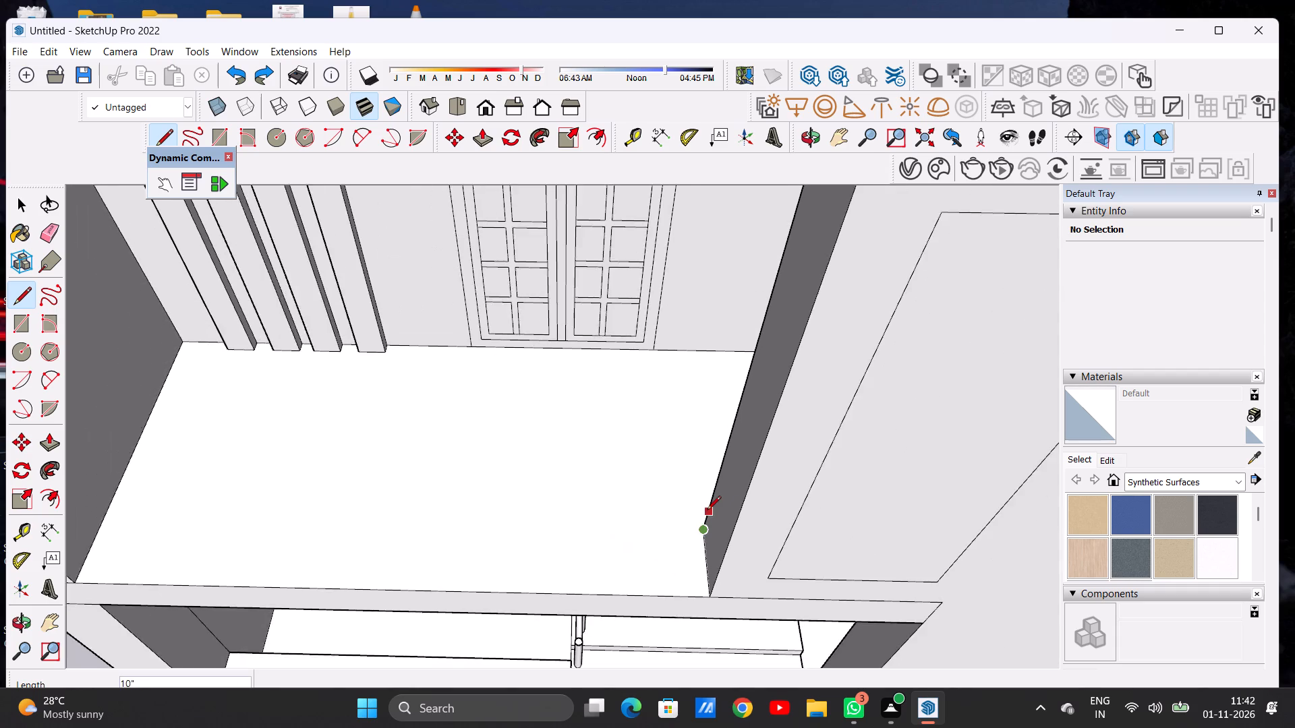
scroll(707, 511, down, 5)
click(286, 516)
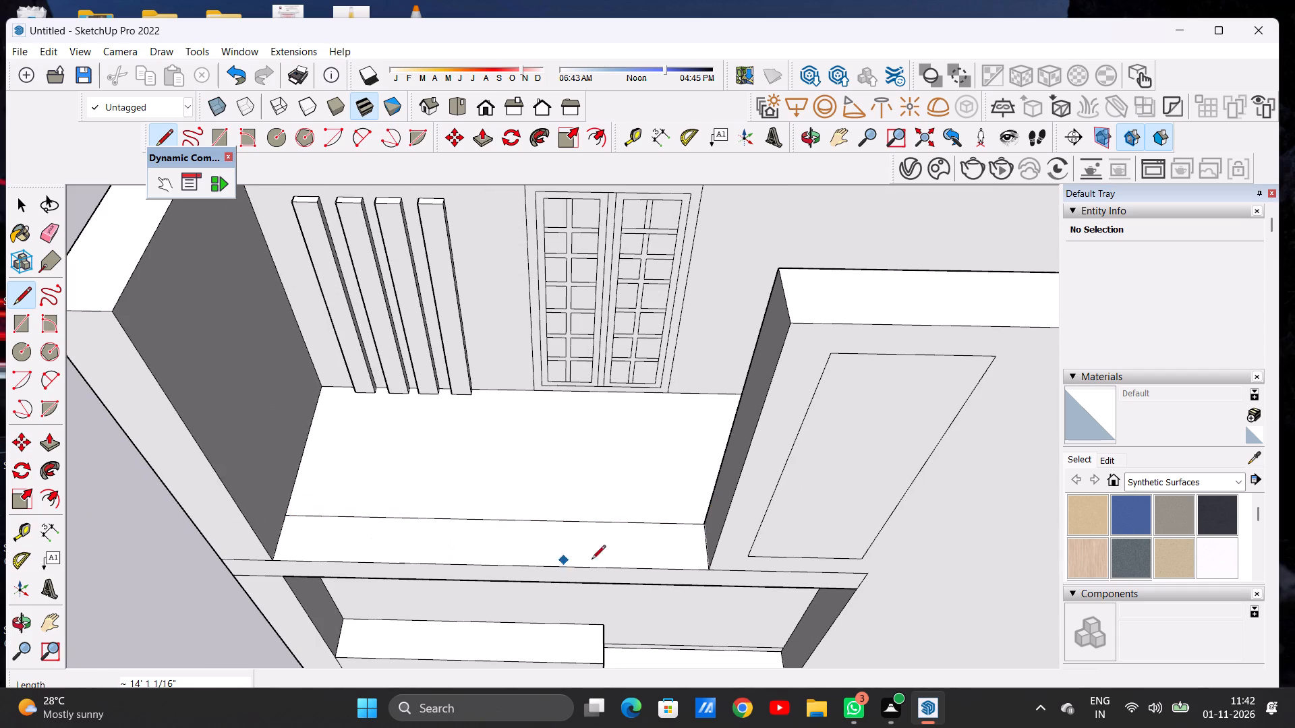
Delete the stray face covering the porch opening below the balcony slab.
key(space)
click(730, 615)
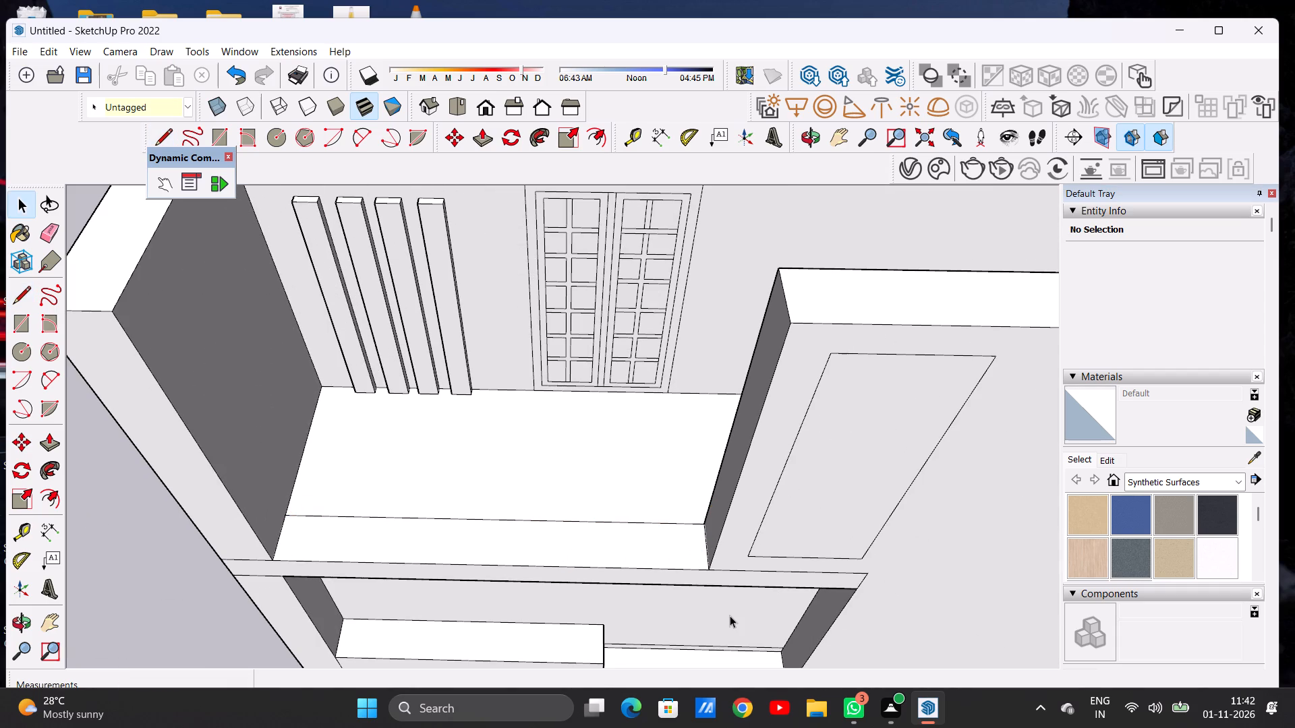
key(Delete)
Draw a second parallel line across the balcony floor, between the first line and the front edge.
key(l)
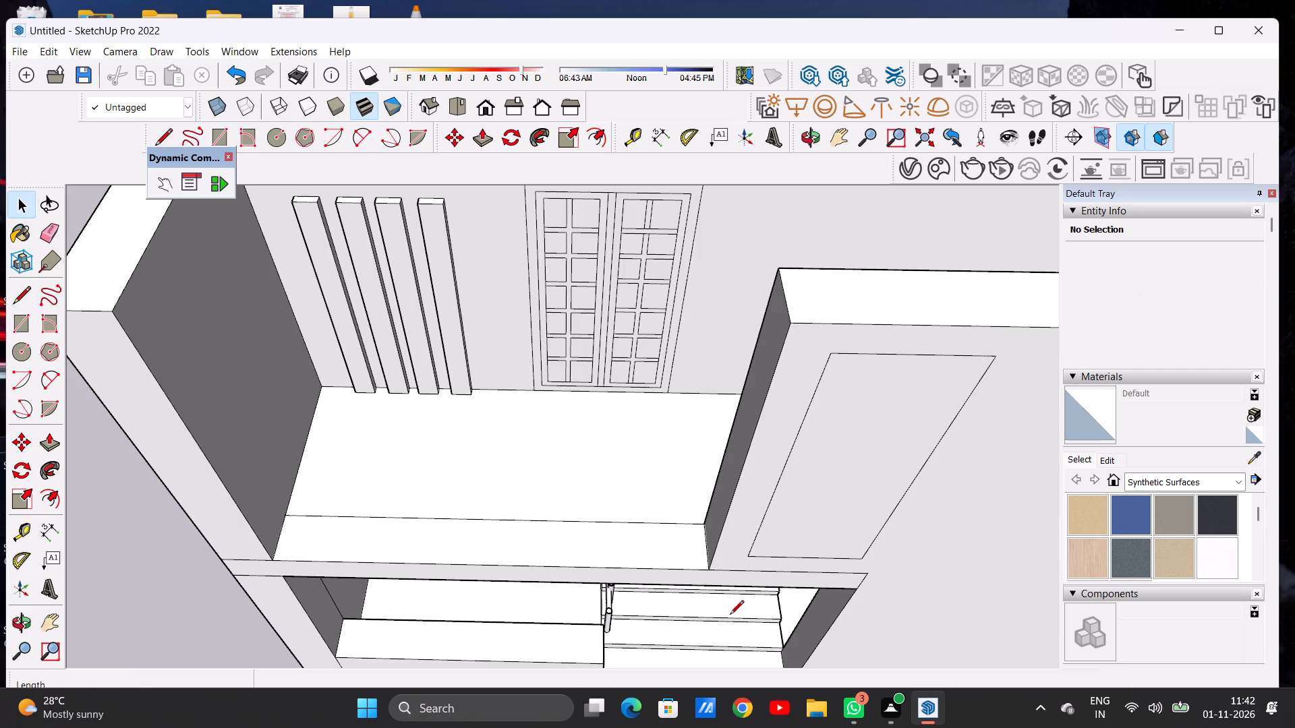
scroll(699, 540, up, 4)
scroll(706, 535, down, 1)
scroll(706, 535, up, 1)
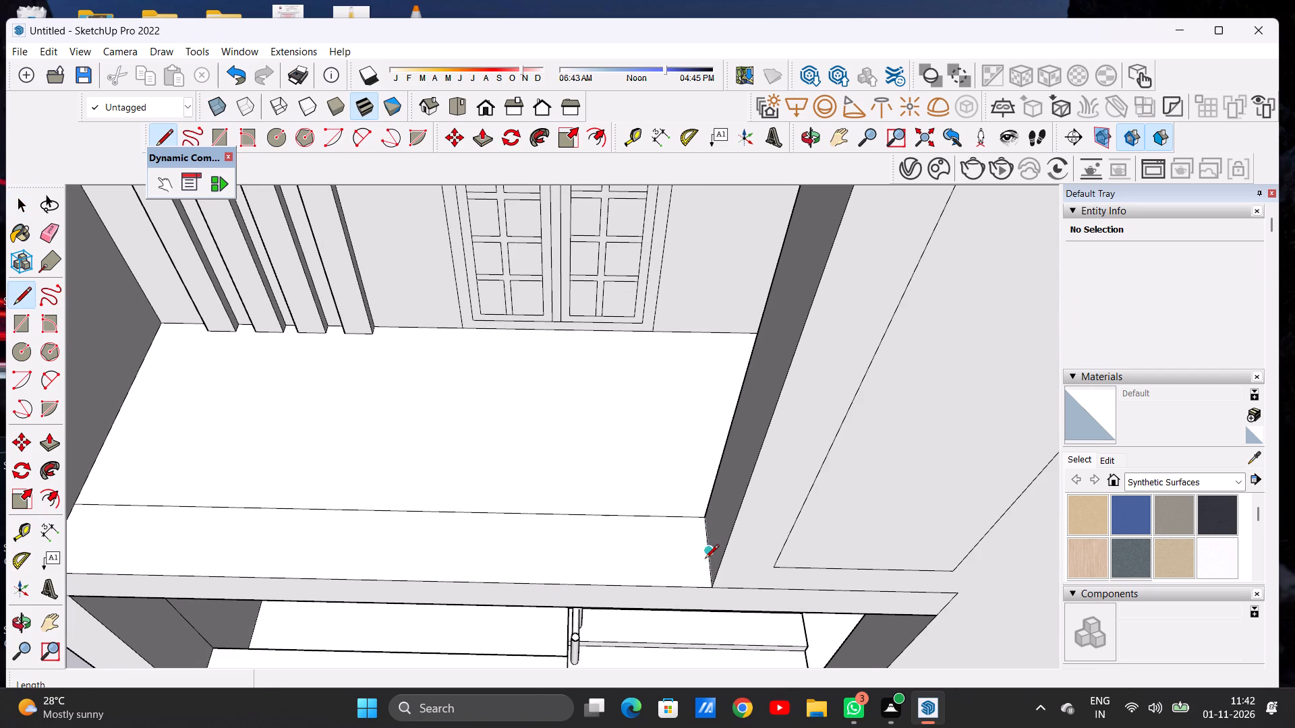
click(705, 562)
scroll(652, 553, down, 5)
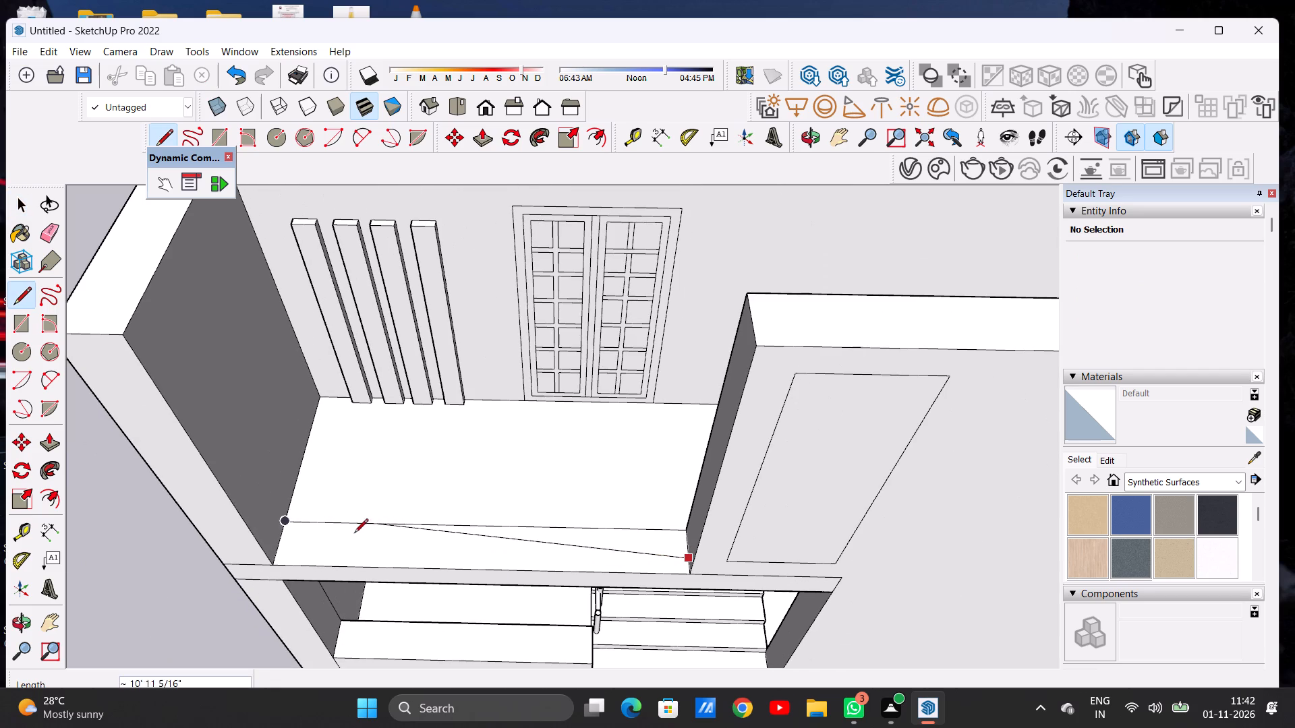
click(279, 546)
key(space)
Extrude the narrow floor strip between the two lines upward about 1 ft to start a balcony parapet.
scroll(464, 545, down, 6)
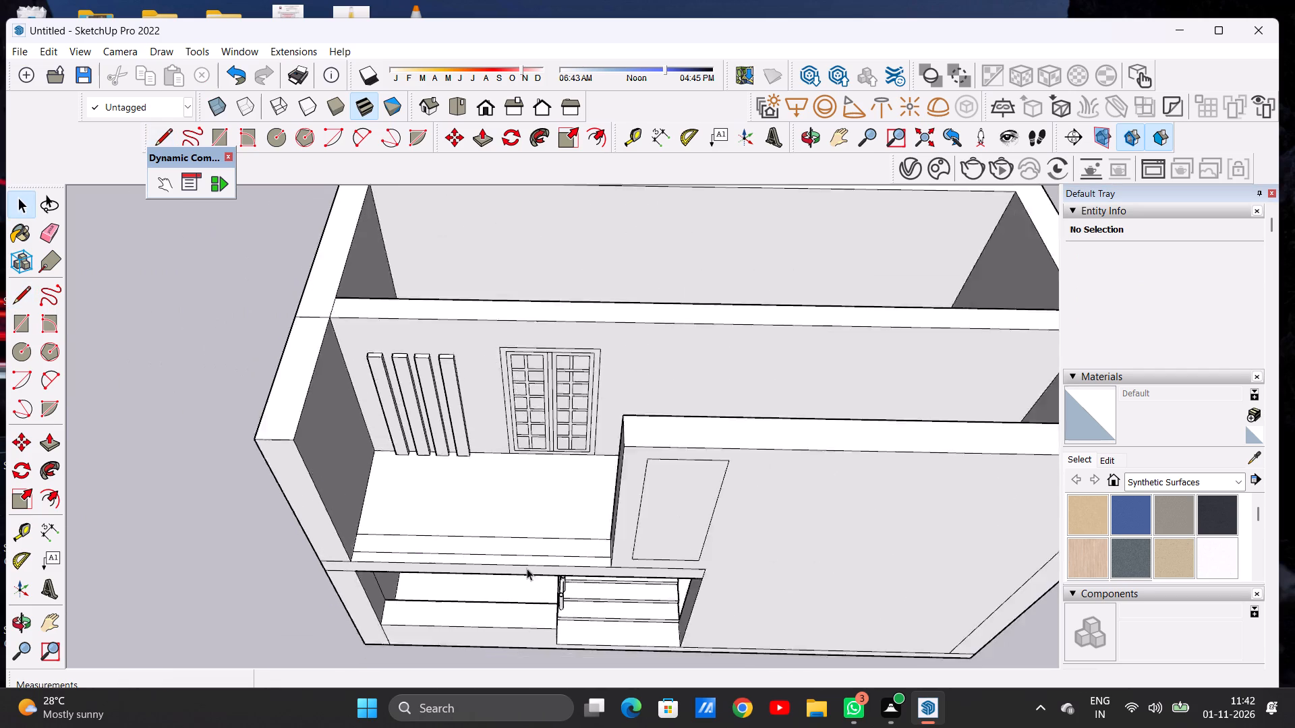
scroll(527, 568, down, 2)
middle_drag(542, 578, 551, 411)
scroll(560, 478, up, 8)
key(p)
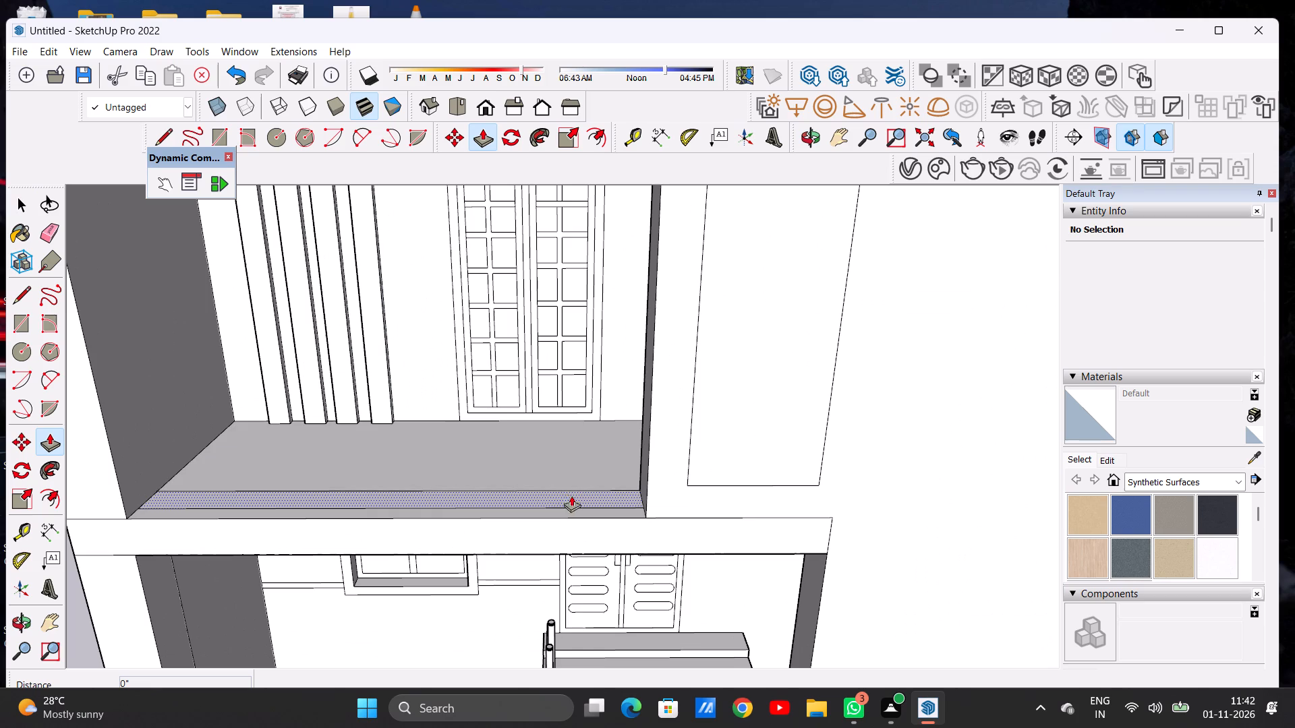
click(627, 493)
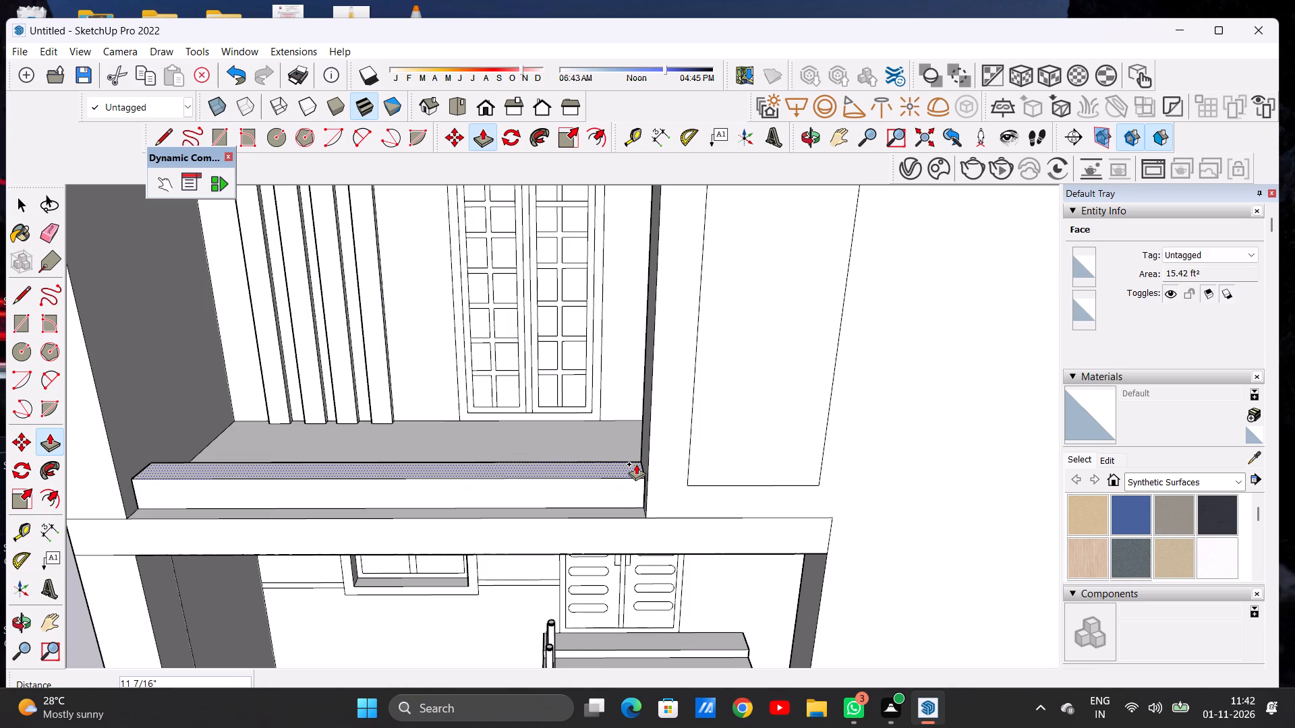
click(637, 461)
key(space)
Erase the slab's top edge line where it crosses the side wall's front end face.
scroll(662, 528, down, 10)
middle_drag(622, 543, 610, 479)
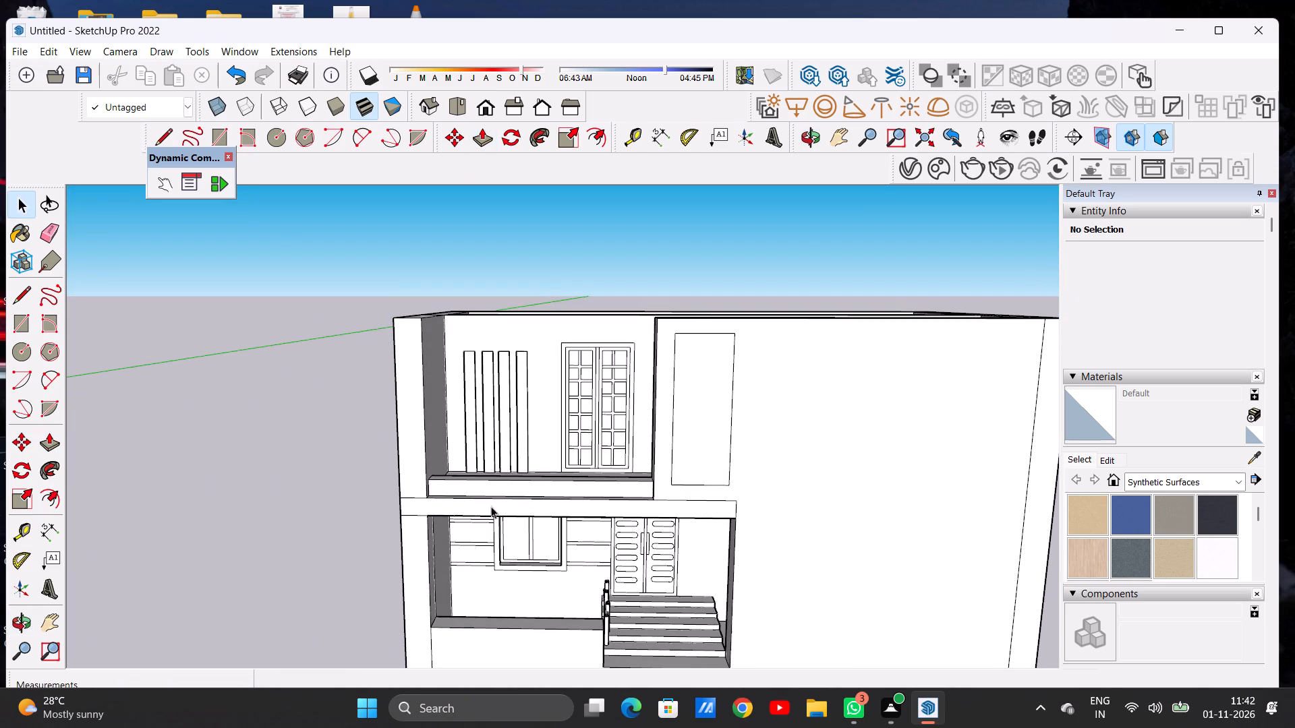
scroll(409, 506, up, 12)
key(e)
drag(407, 484, 409, 491)
key(space)
Raise the top face of the balcony parapet by about another 3' 4 1/16".
scroll(413, 508, down, 19)
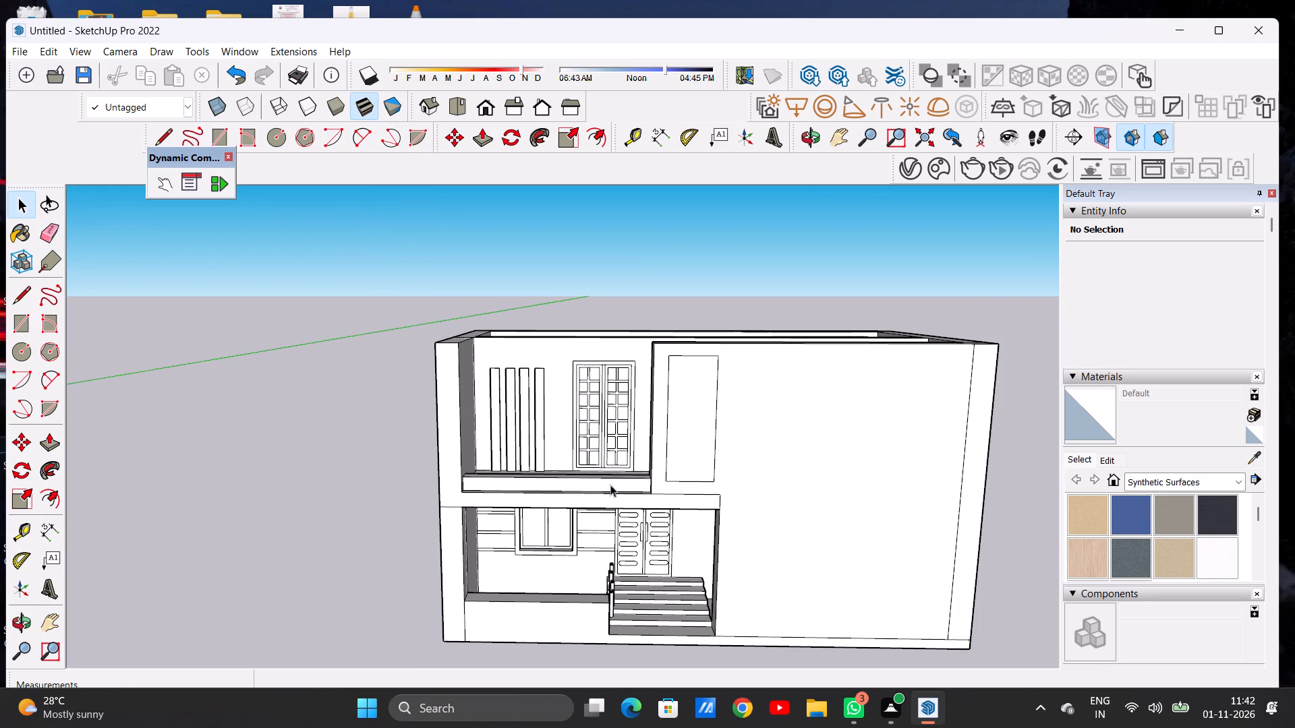
middle_drag(595, 471, 592, 560)
scroll(612, 492, up, 13)
middle_drag(612, 492, 613, 524)
scroll(684, 516, down, 3)
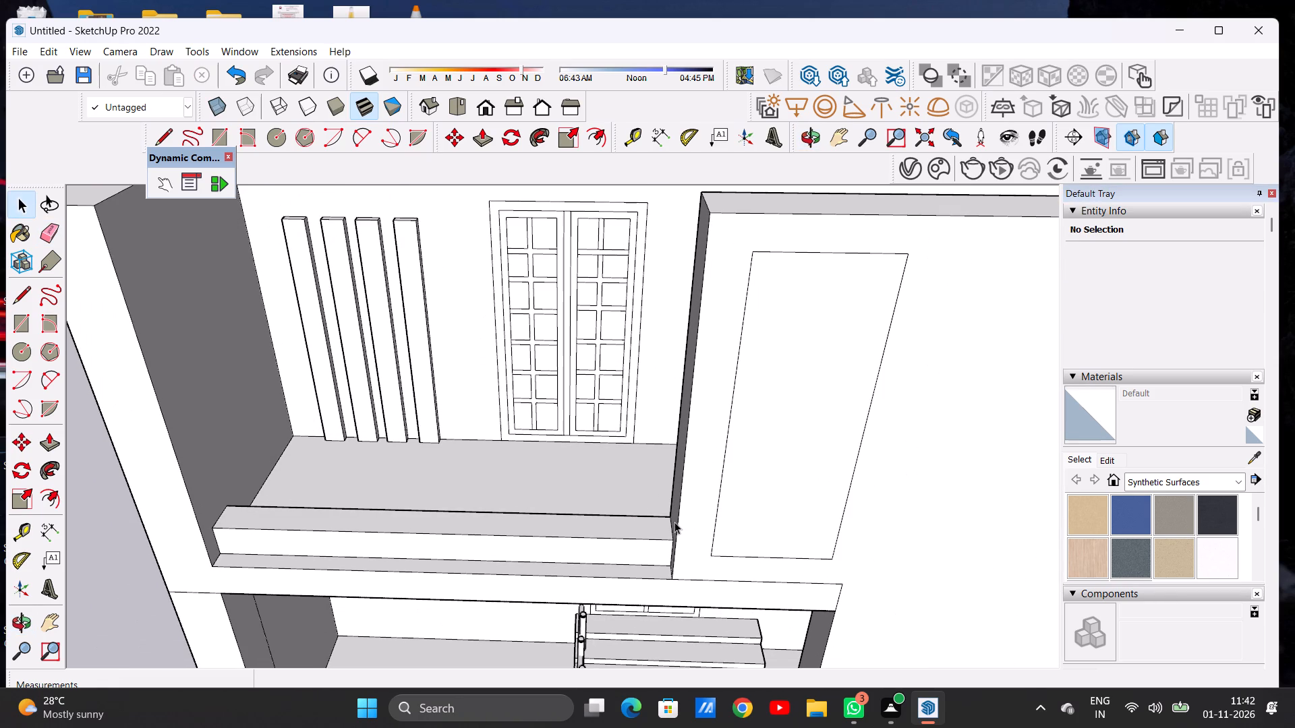
key(p)
scroll(656, 529, up, 4)
click(656, 529)
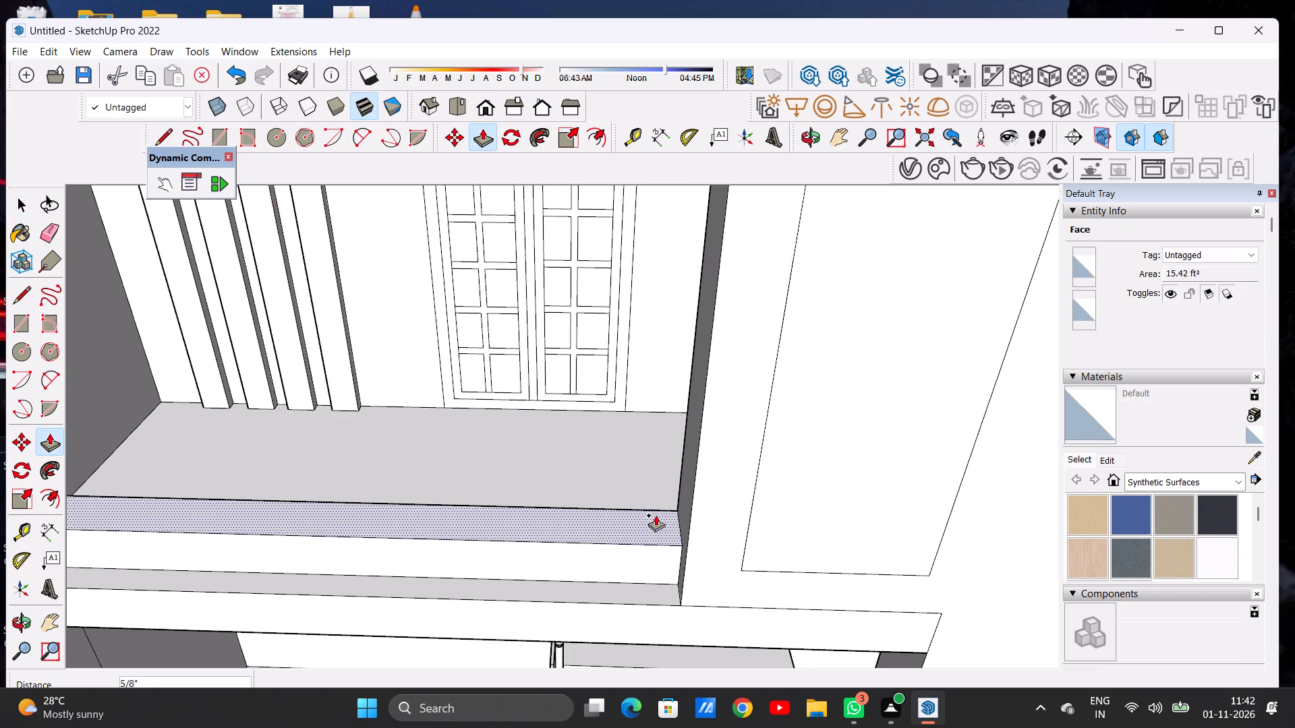
scroll(665, 485, down, 9)
middle_drag(676, 461, 675, 370)
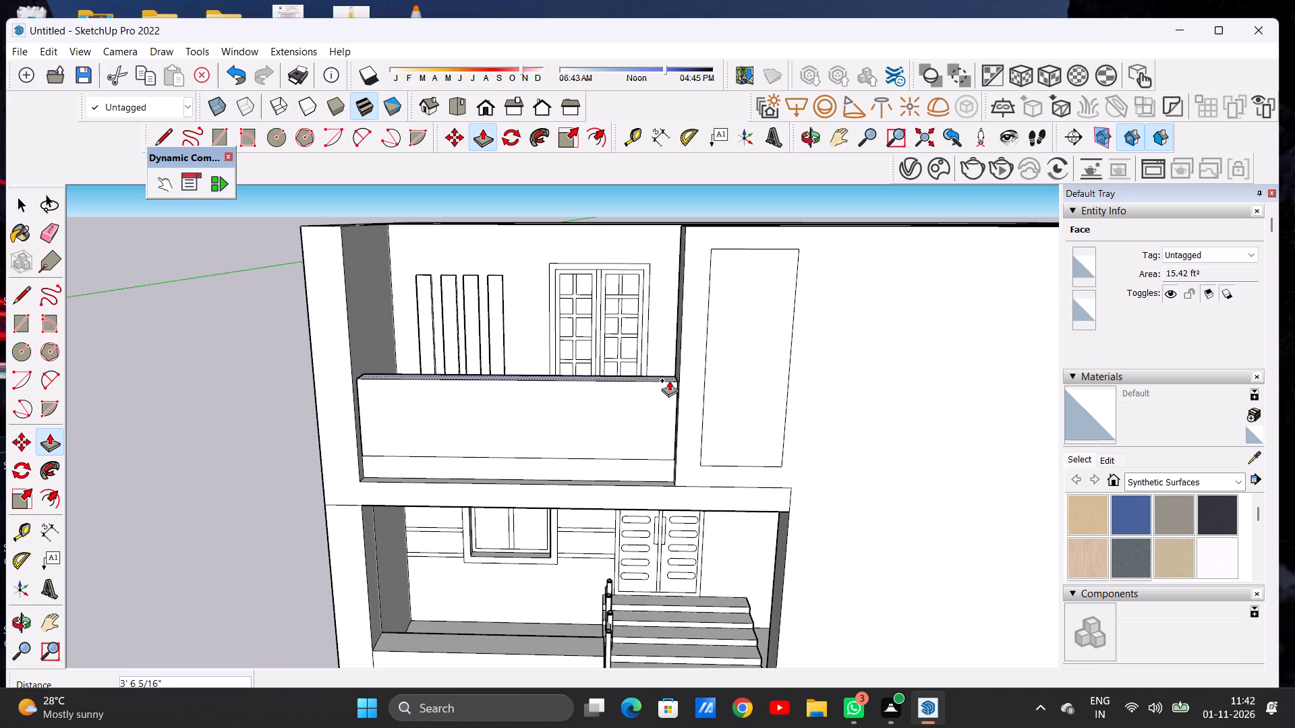
click(665, 384)
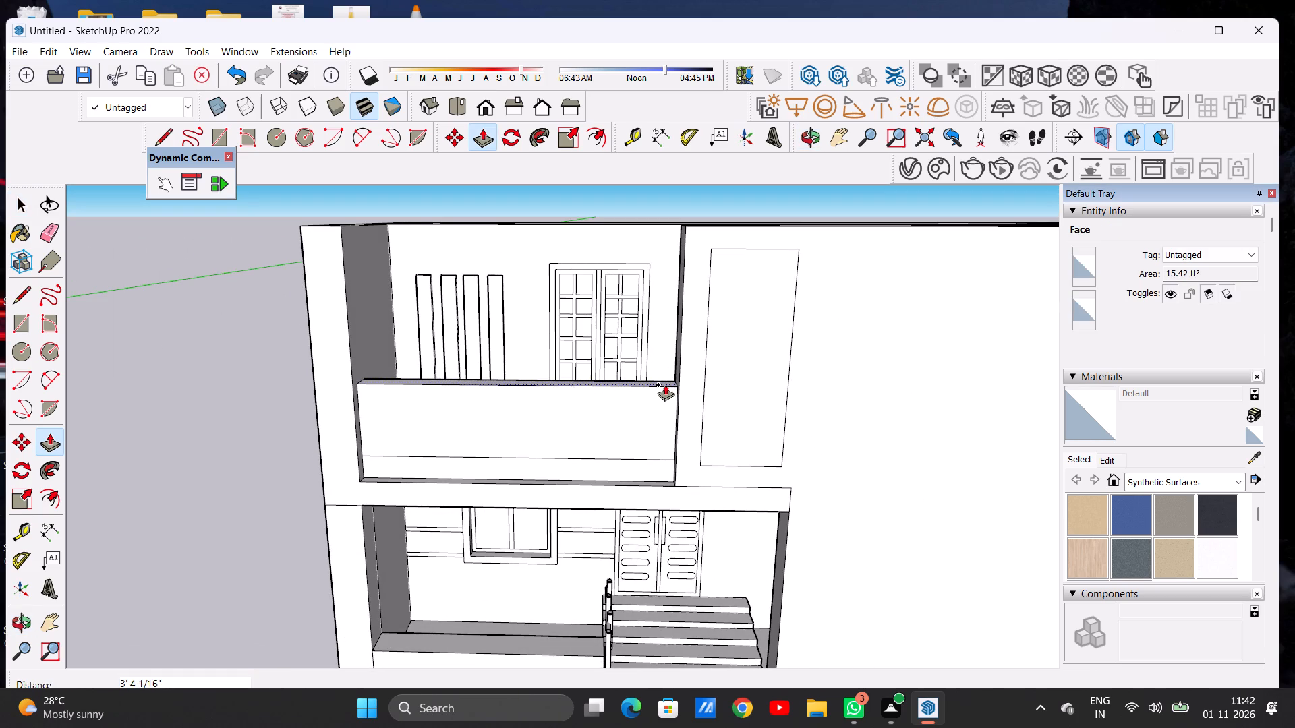
key(space)
Draw a circle about 1 7/16" in radius on the balcony side wall's inner face, just above the parapet's end.
scroll(571, 489, down, 6)
middle_drag(543, 502, 537, 458)
scroll(479, 431, up, 2)
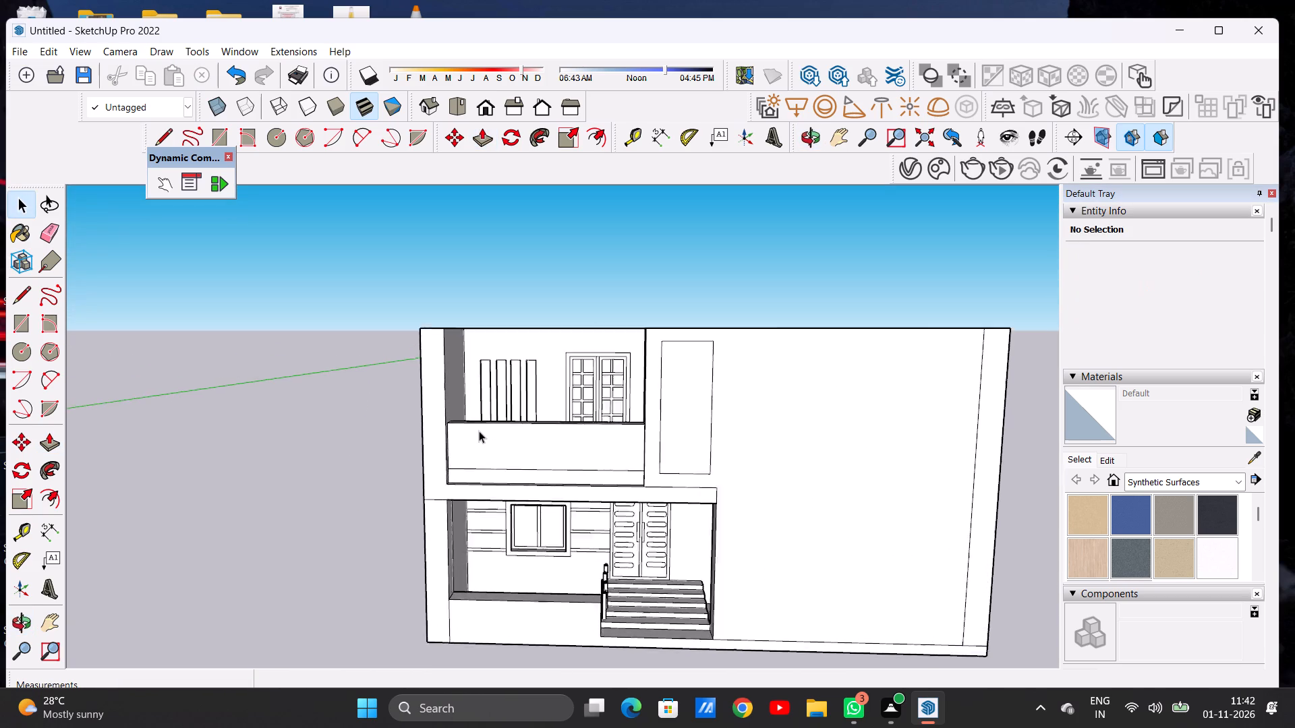
scroll(479, 431, up, 6)
middle_drag(552, 427, 386, 477)
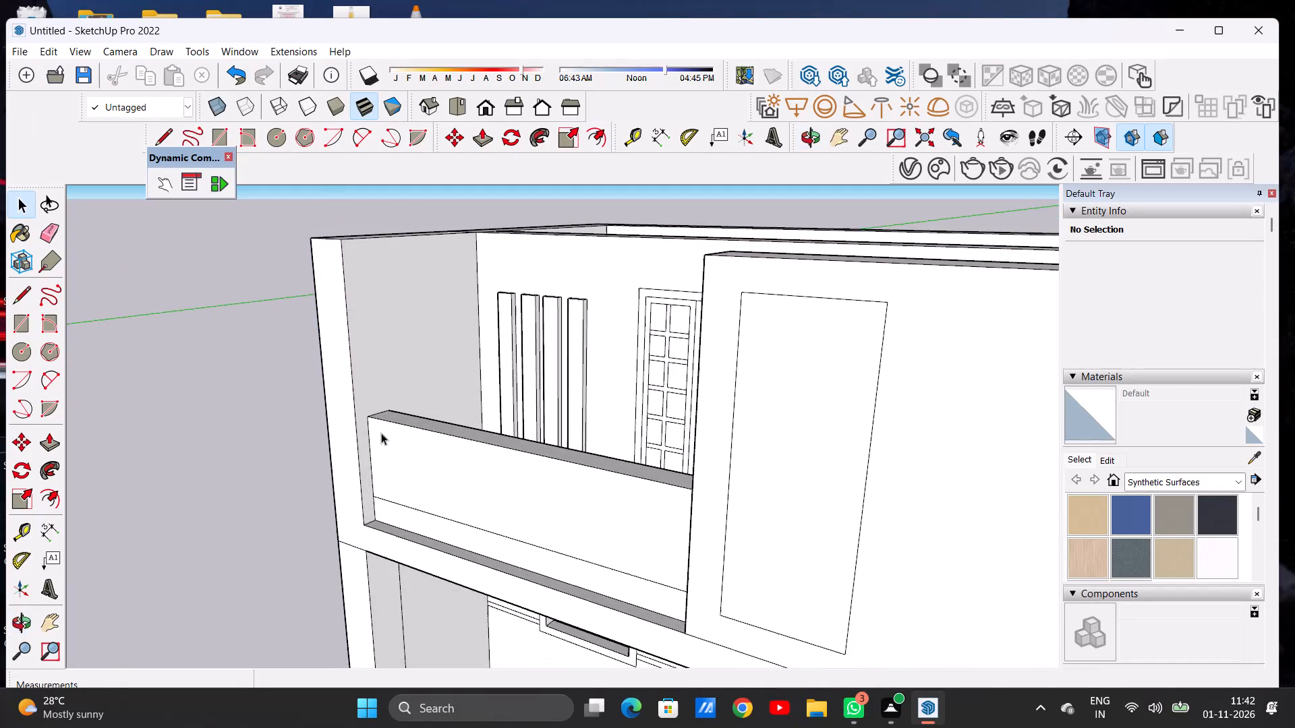
scroll(380, 399, up, 9)
scroll(374, 403, down, 1)
scroll(374, 403, up, 1)
scroll(374, 403, down, 1)
scroll(374, 403, up, 1)
key(c)
scroll(382, 413, up, 6)
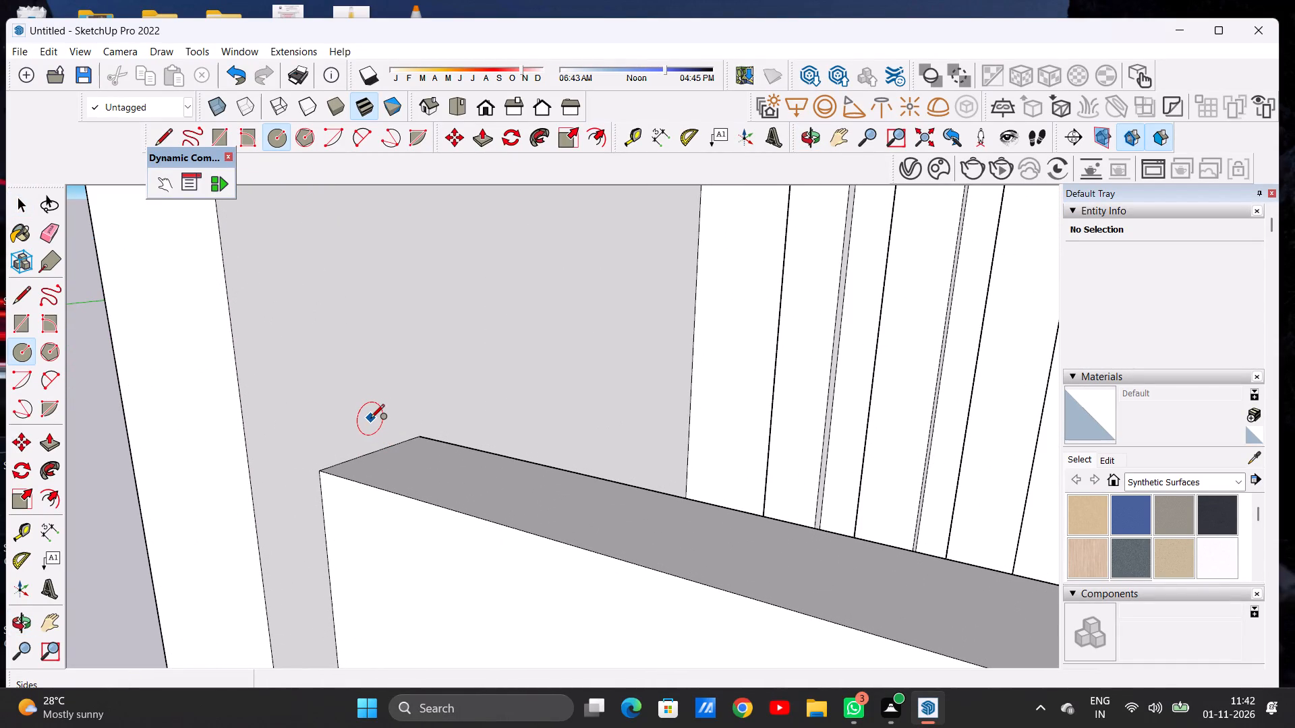
click(370, 419)
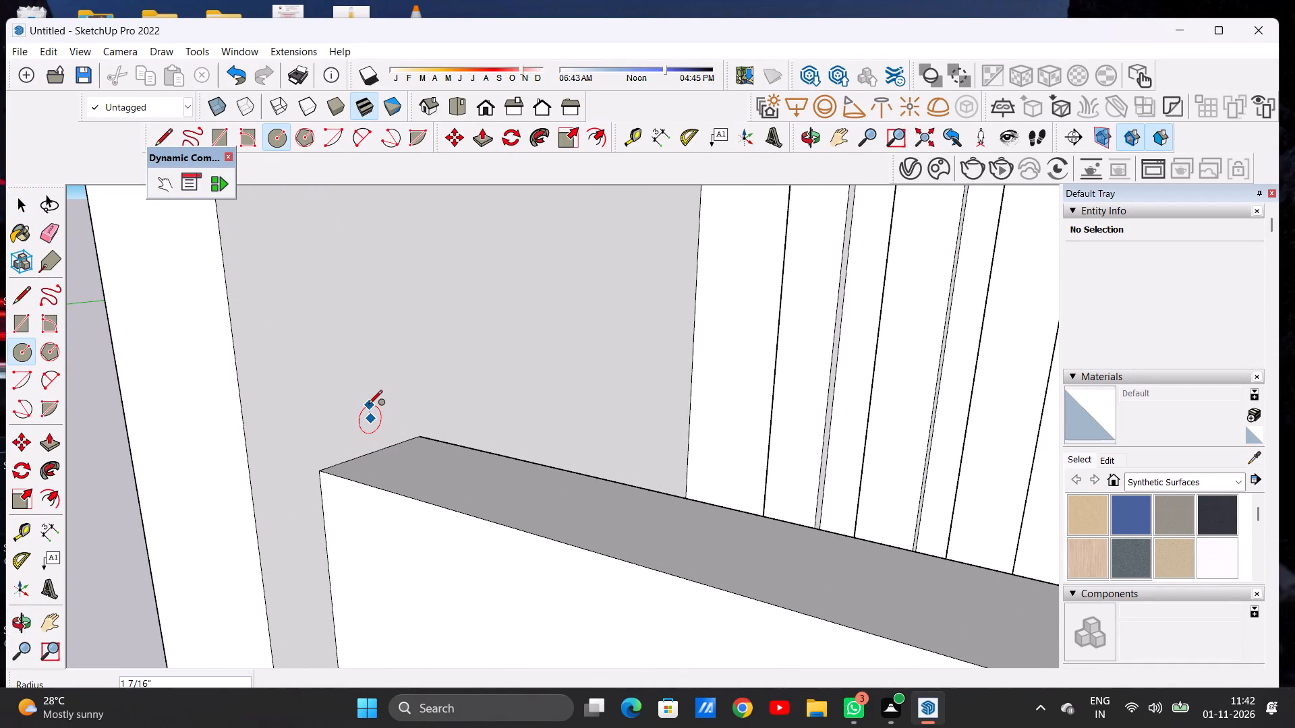
click(368, 405)
key(space)
Extrude the circle about 14' 1 1/16" along the parapet to the opposite wall, forming a round handrail.
text(P)
scroll(370, 411, up, 5)
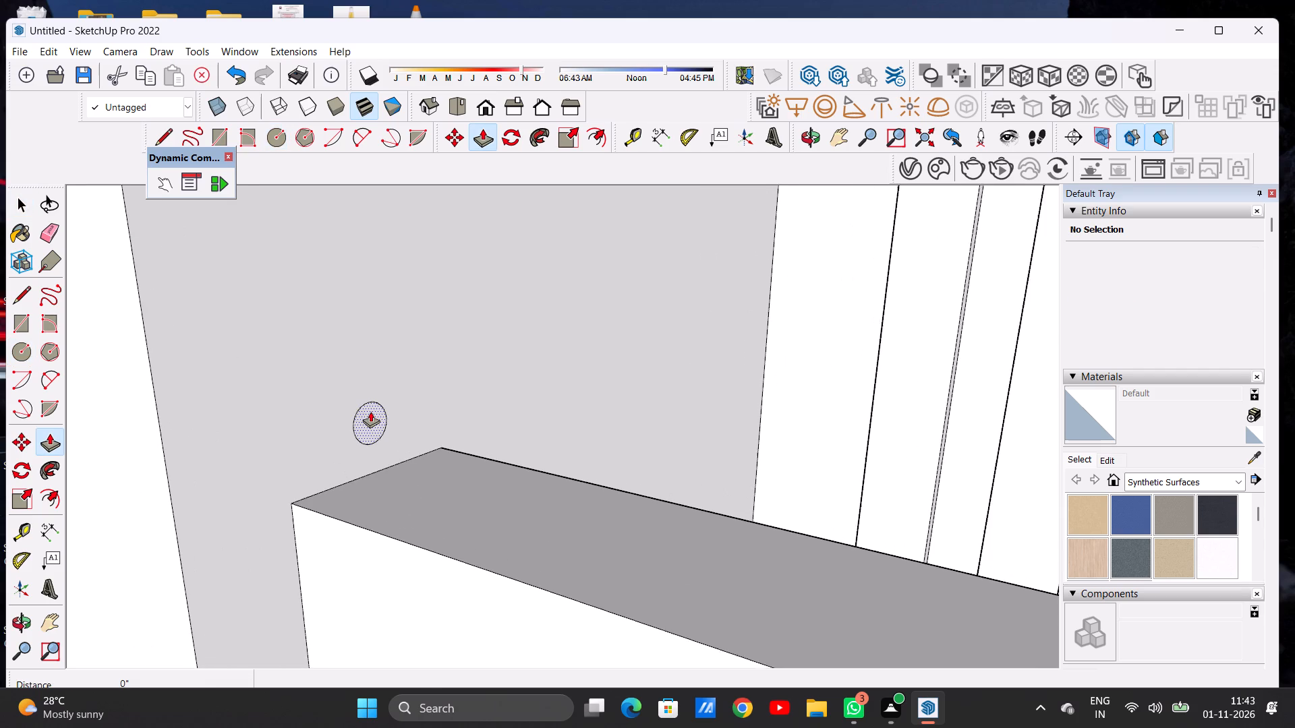
click(370, 411)
scroll(555, 453, down, 14)
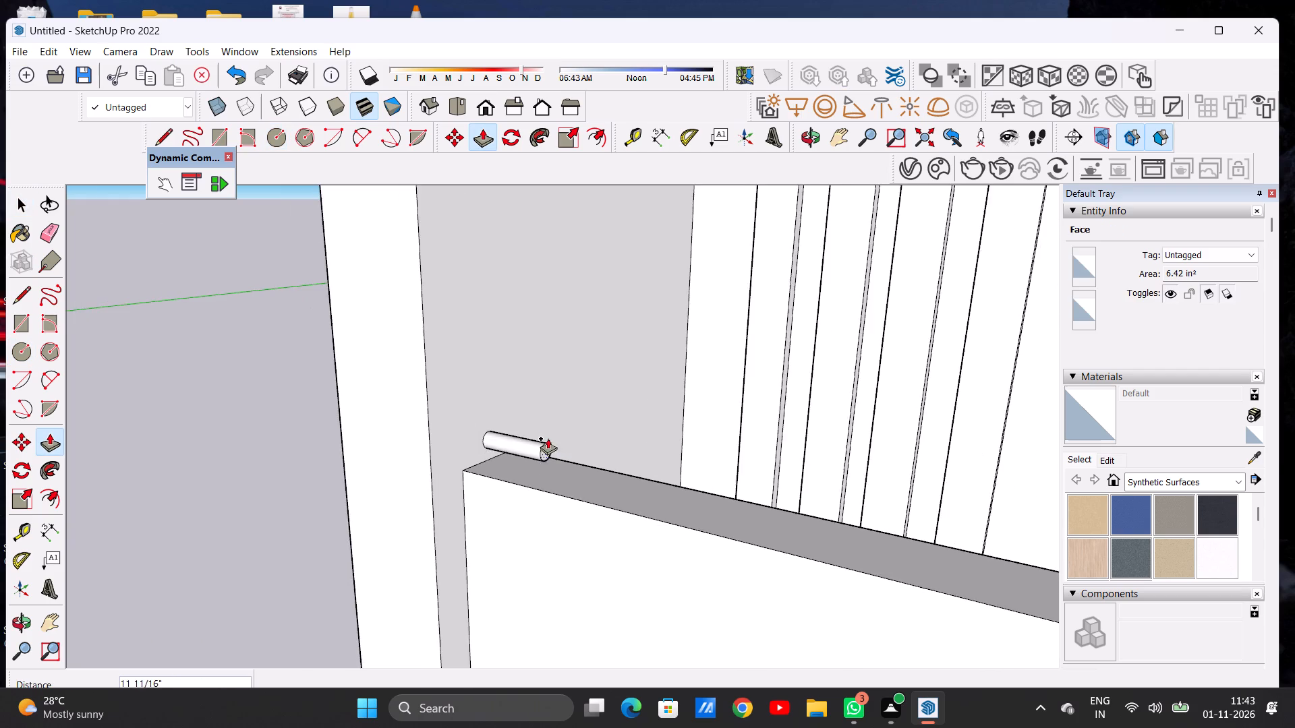
scroll(548, 438, down, 13)
middle_drag(663, 456, 791, 428)
scroll(719, 436, up, 8)
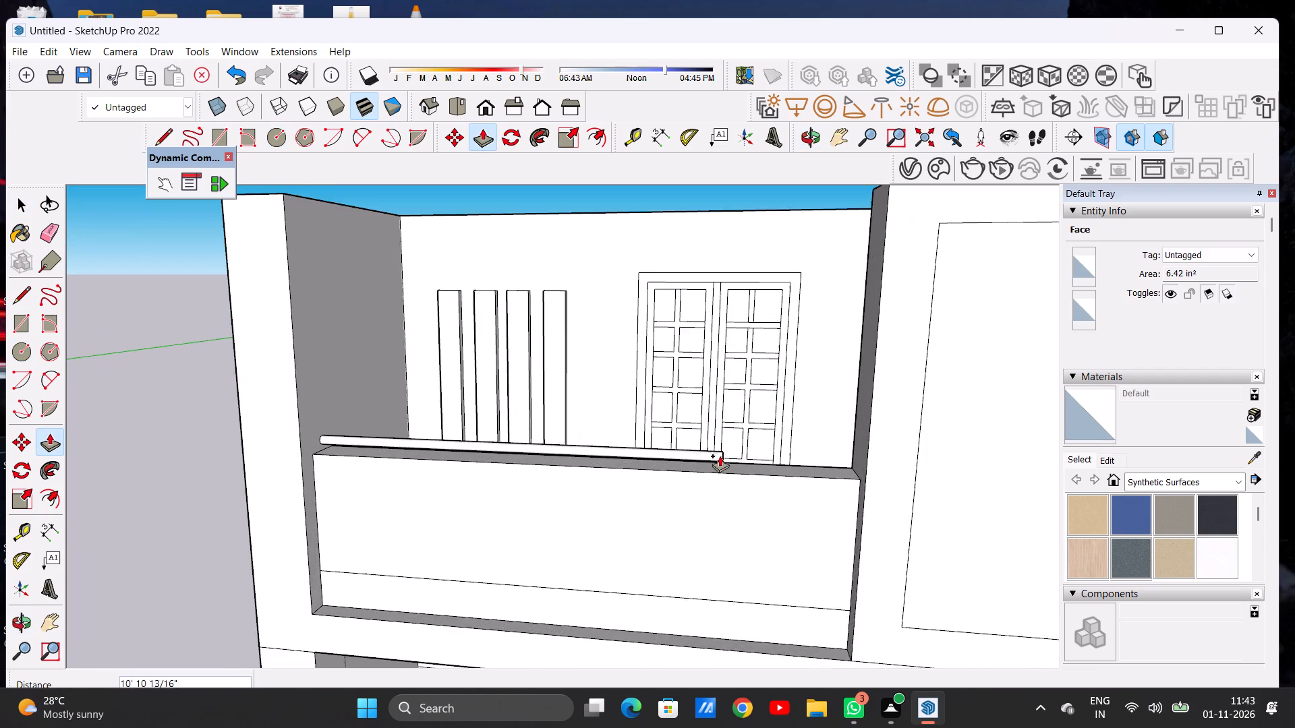
middle_drag(705, 444, 920, 426)
scroll(888, 370, up, 8)
scroll(872, 405, down, 1)
scroll(872, 405, up, 4)
click(844, 389)
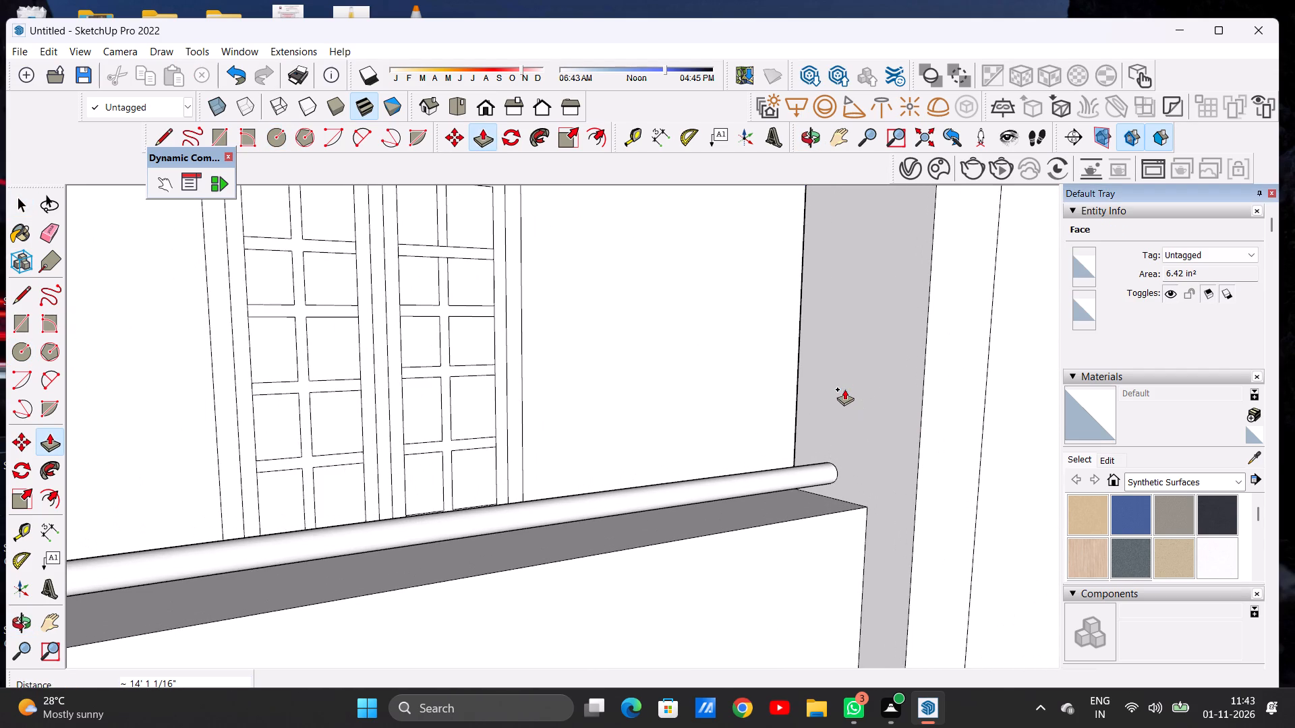
key(space)
Examine the house front with the new balcony parapet and handrail from several angles and distances.
scroll(713, 419, down, 17)
middle_drag(689, 456, 438, 437)
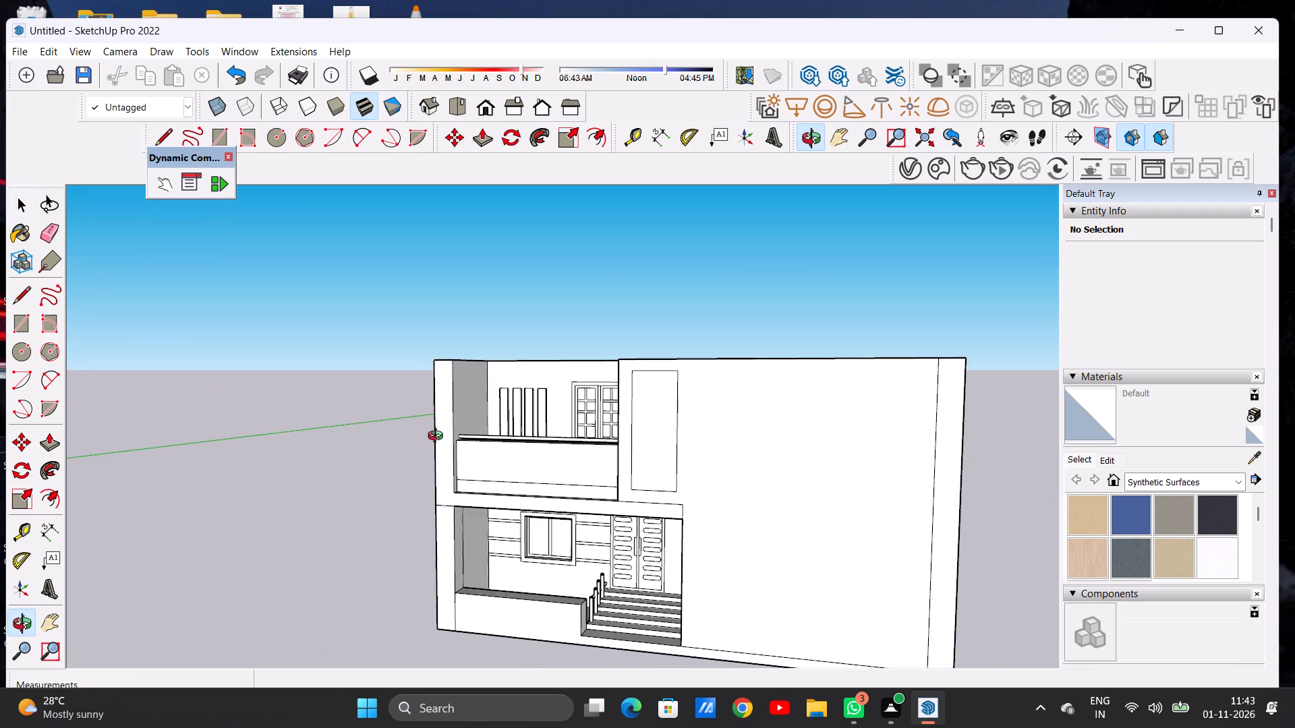
middle_drag(438, 437, 548, 429)
scroll(409, 462, down, 10)
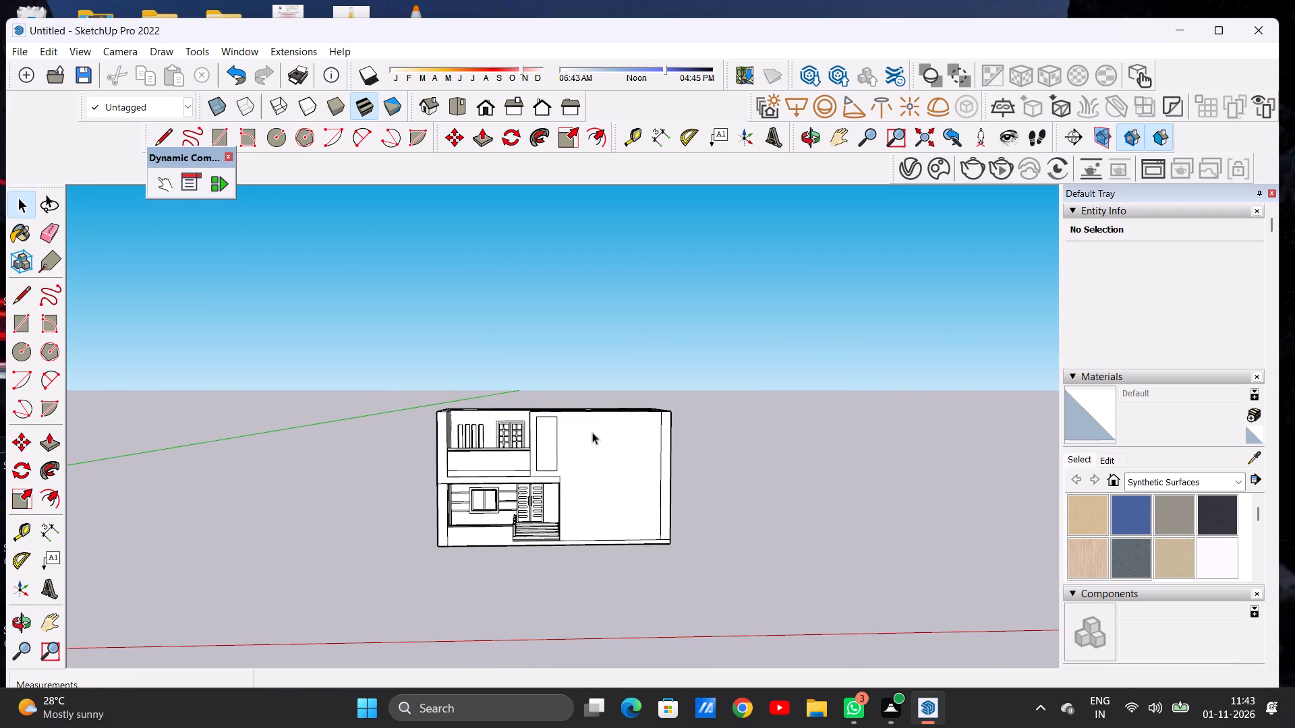
scroll(550, 442, up, 1)
scroll(550, 442, down, 1)
scroll(550, 443, up, 5)
scroll(637, 450, down, 5)
scroll(552, 464, up, 6)
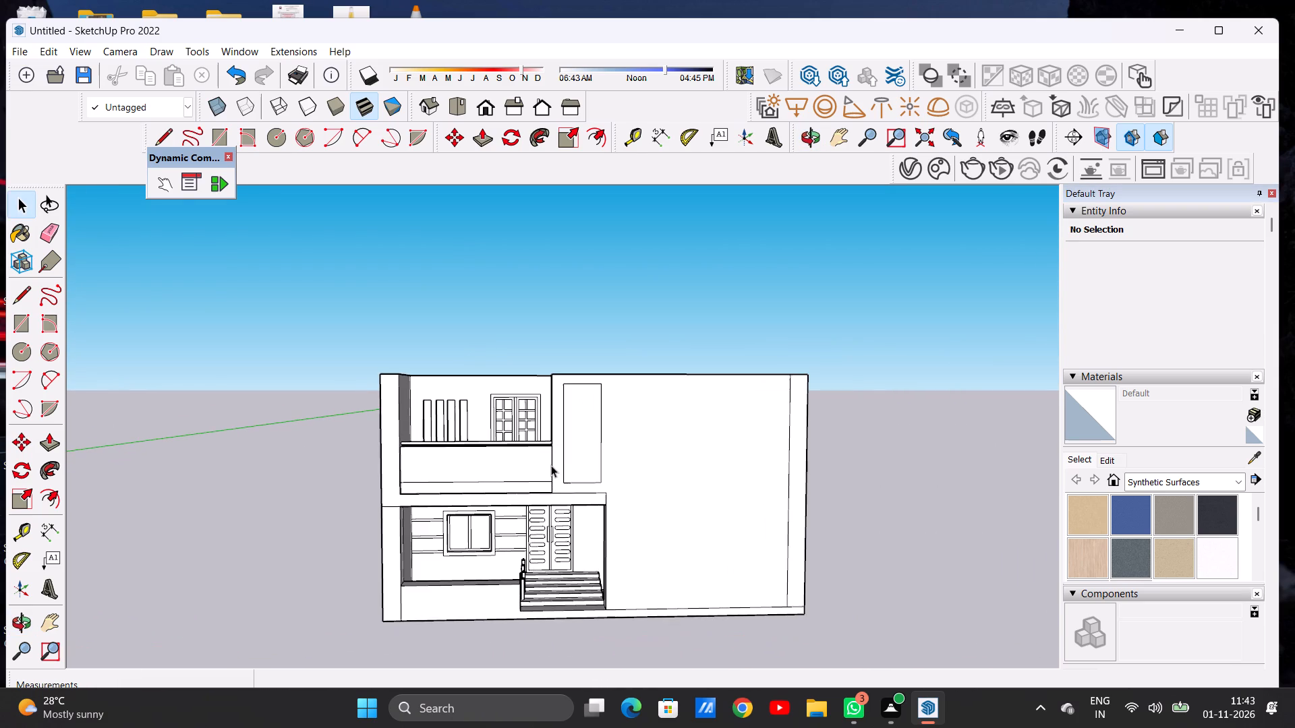
scroll(551, 465, up, 7)
scroll(537, 463, down, 8)
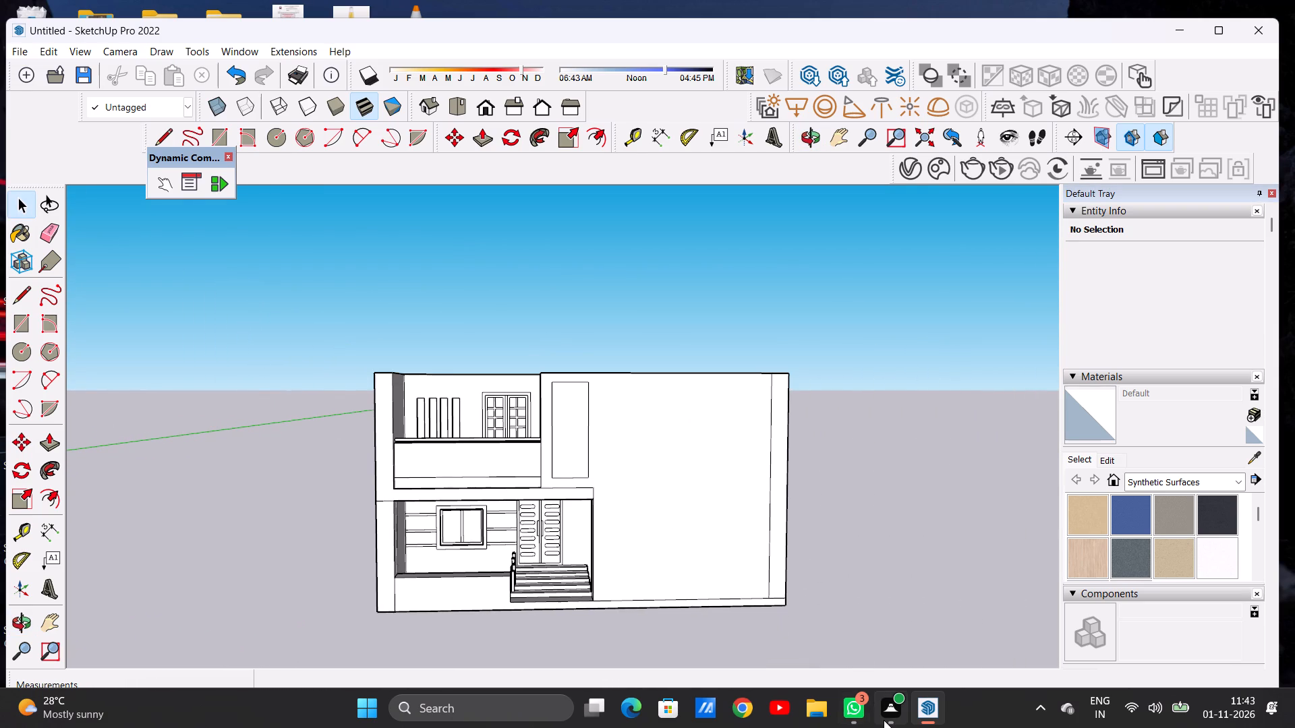
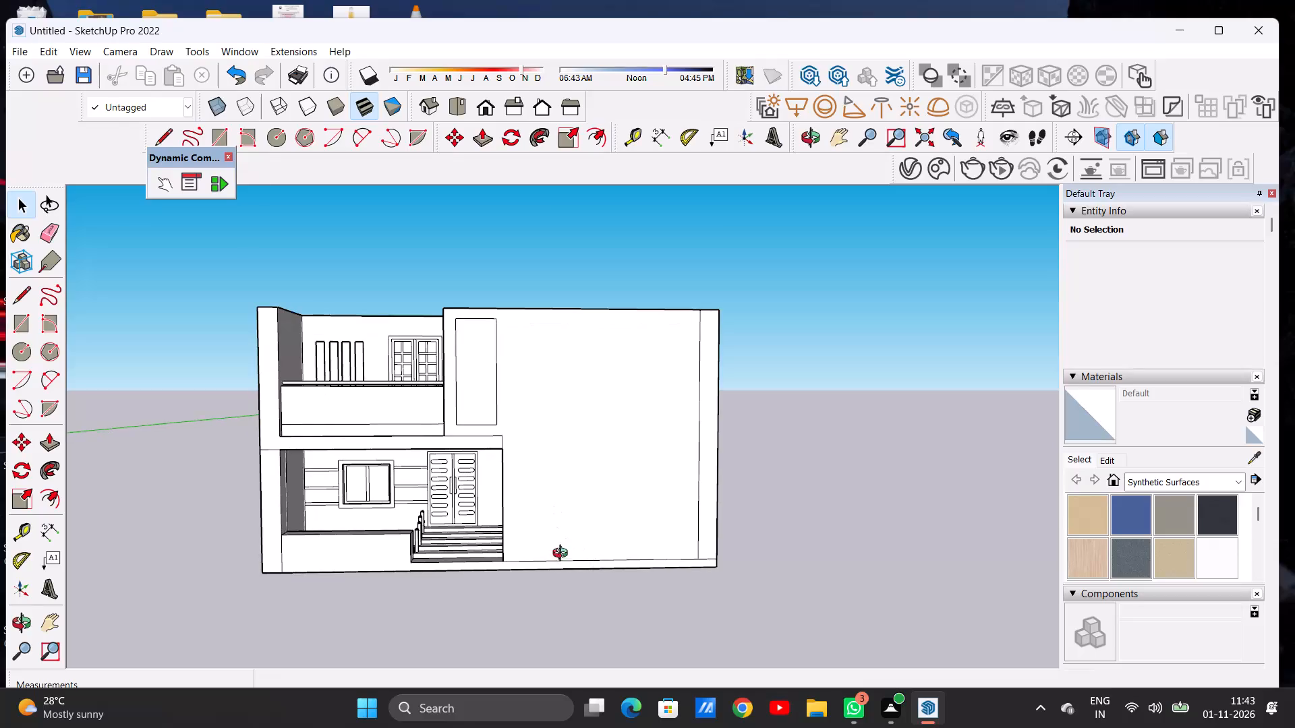
Examine the house front and the porch from several angles and distances.
scroll(706, 530, down, 6)
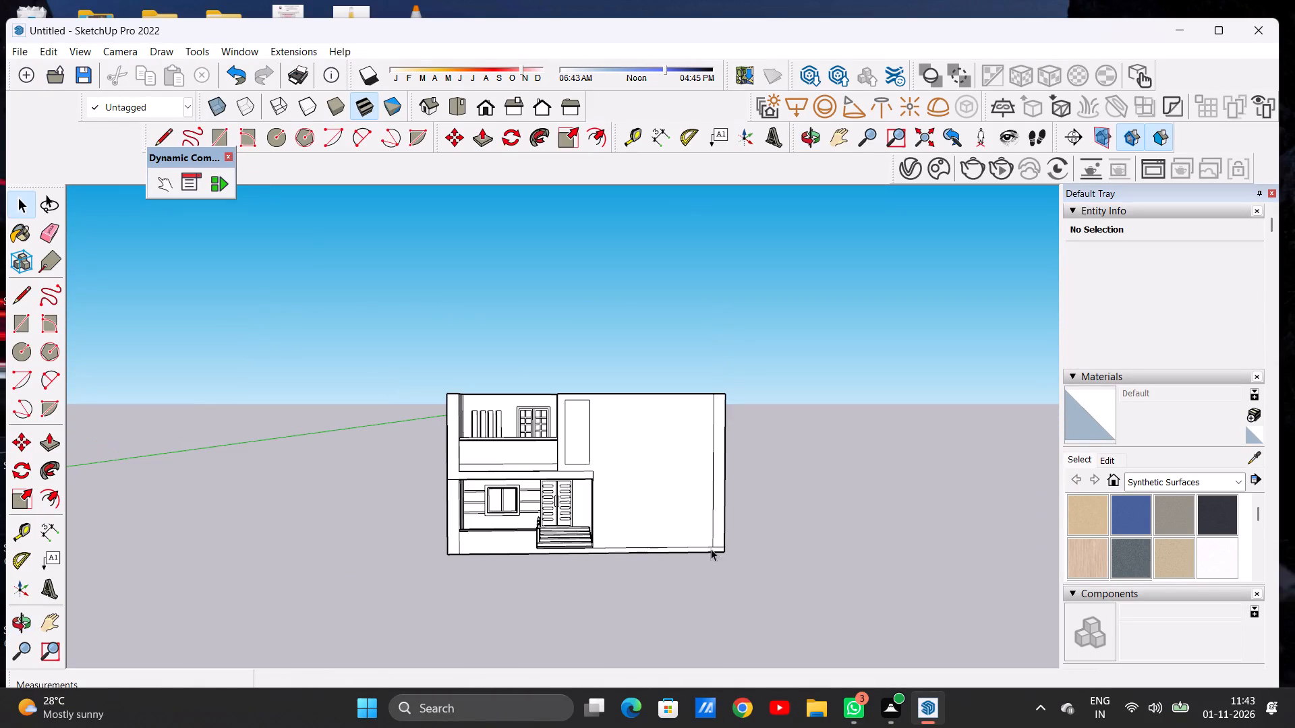
middle_drag(629, 536, 597, 529)
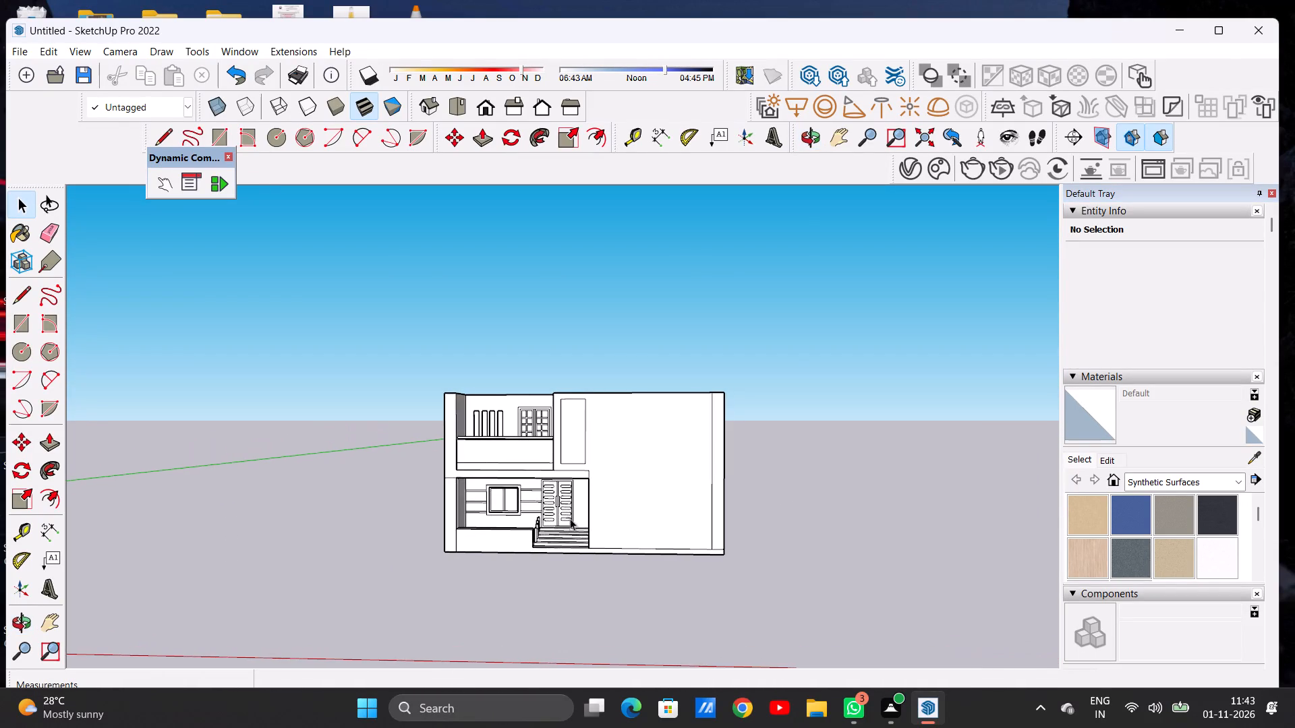
scroll(568, 516, down, 6)
scroll(621, 508, up, 12)
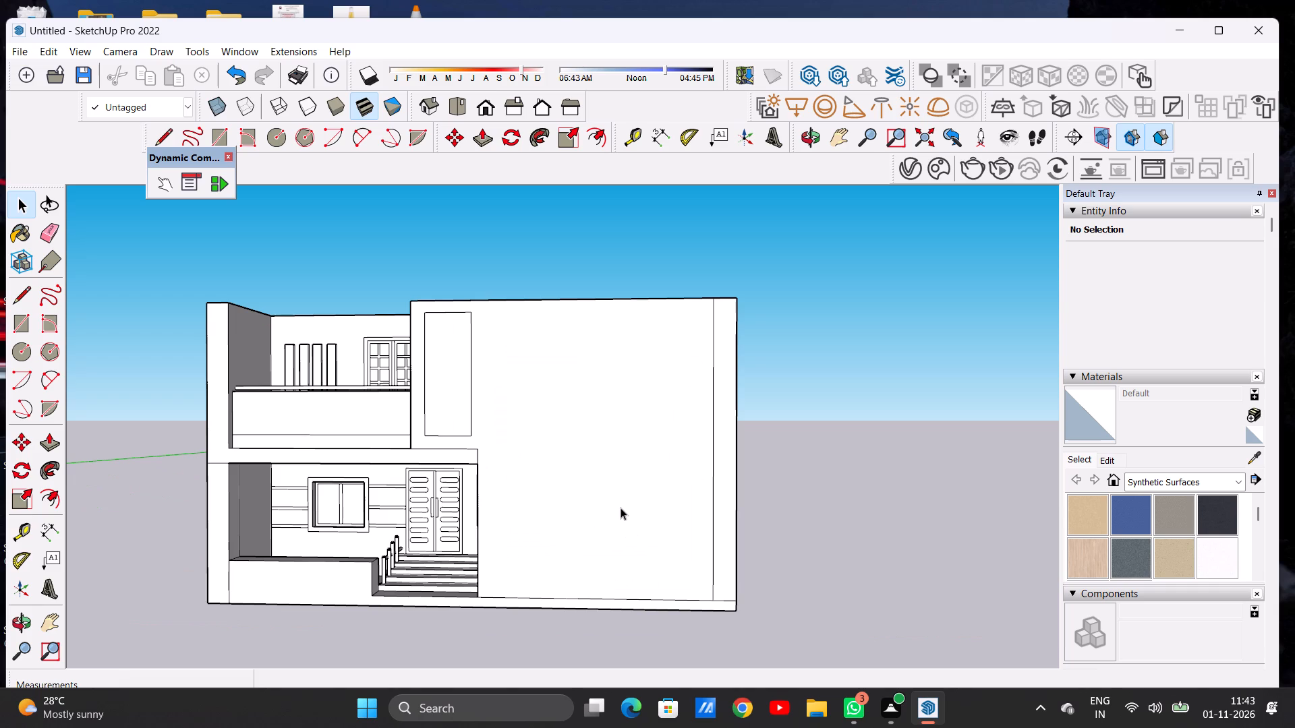
scroll(621, 508, down, 4)
scroll(492, 559, up, 7)
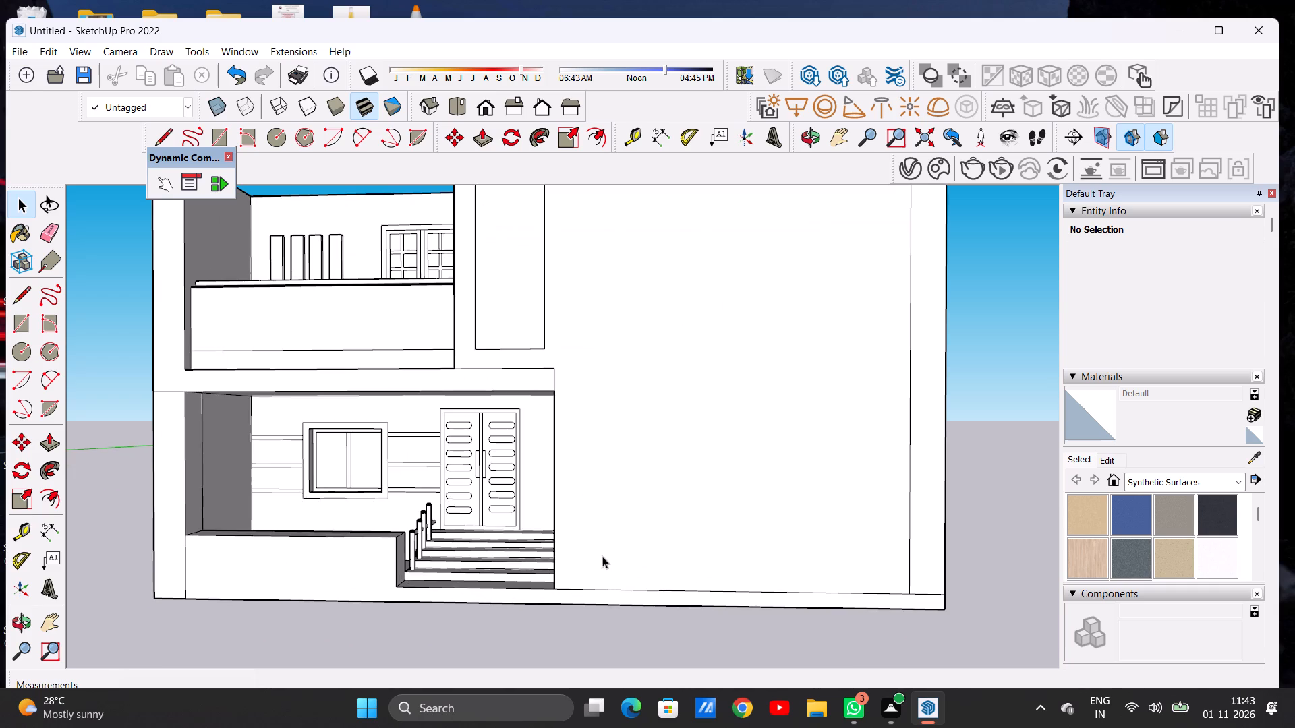
middle_drag(615, 557, 597, 537)
middle_drag(589, 537, 597, 536)
middle_drag(623, 547, 627, 549)
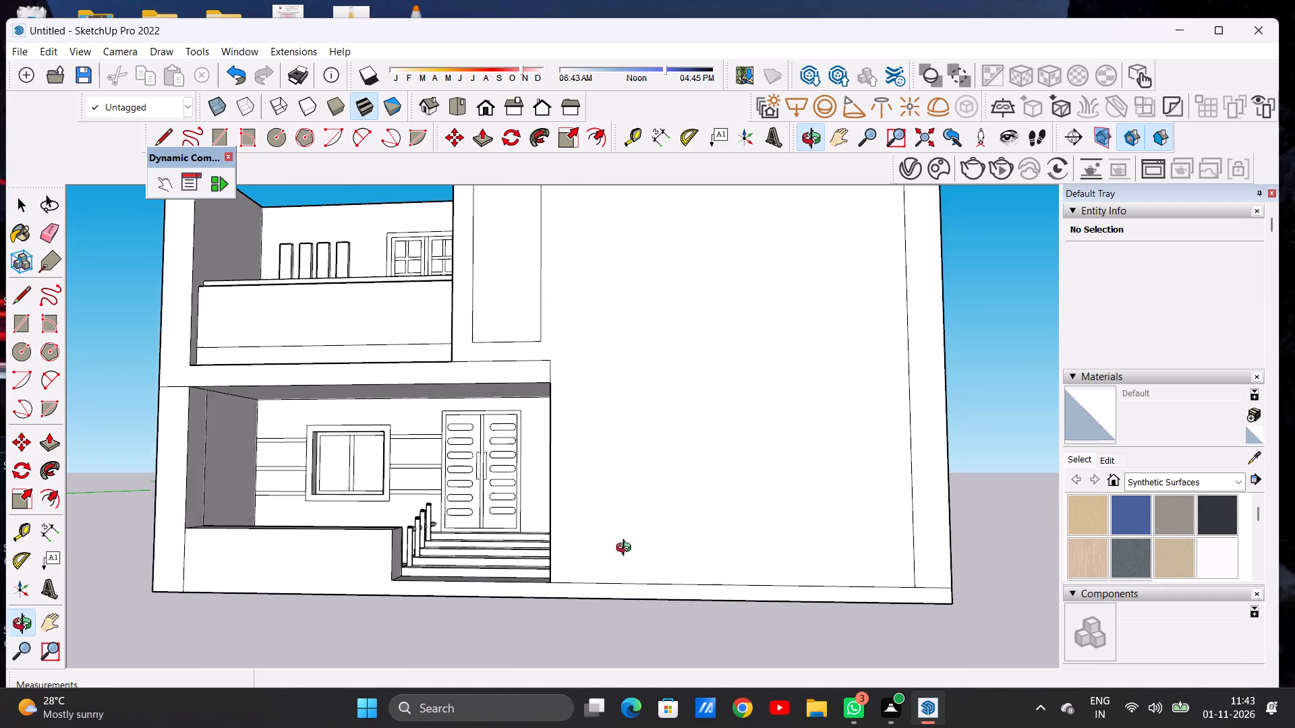
middle_drag(627, 549, 637, 554)
middle_click(637, 554)
scroll(612, 559, down, 3)
scroll(589, 396, up, 7)
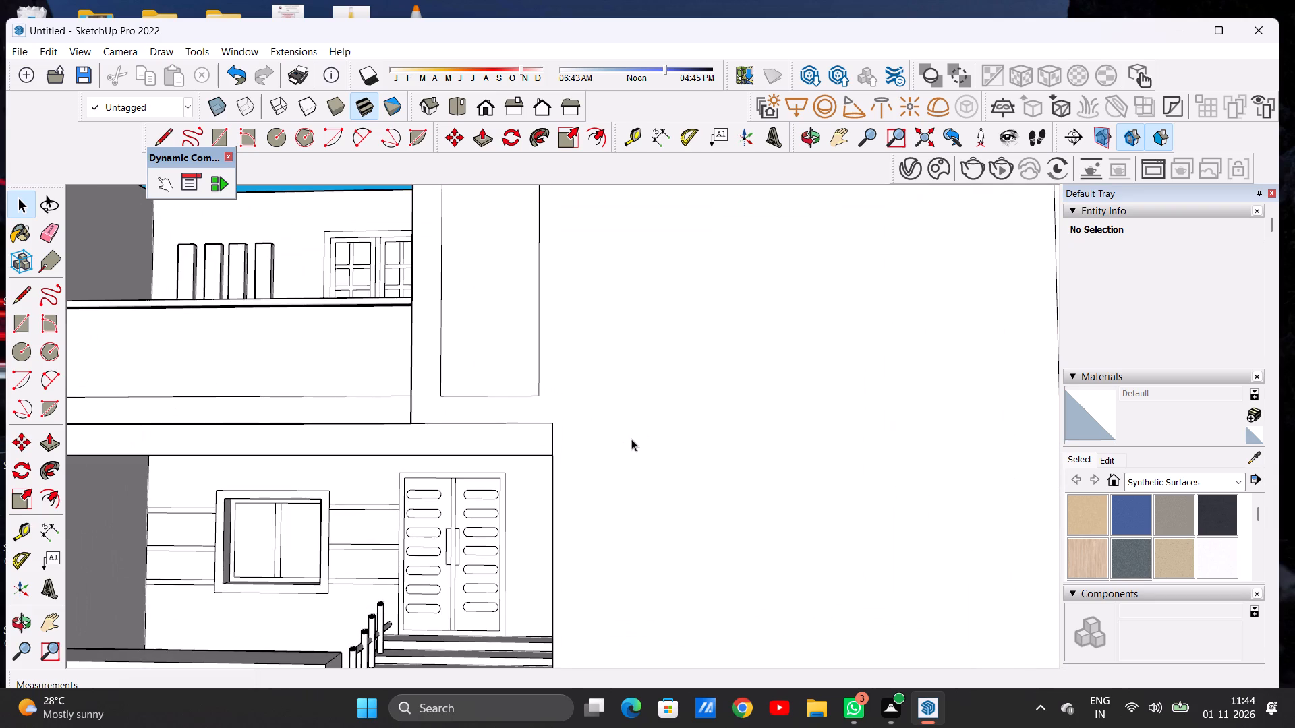
scroll(672, 408, down, 8)
middle_drag(632, 439, 525, 481)
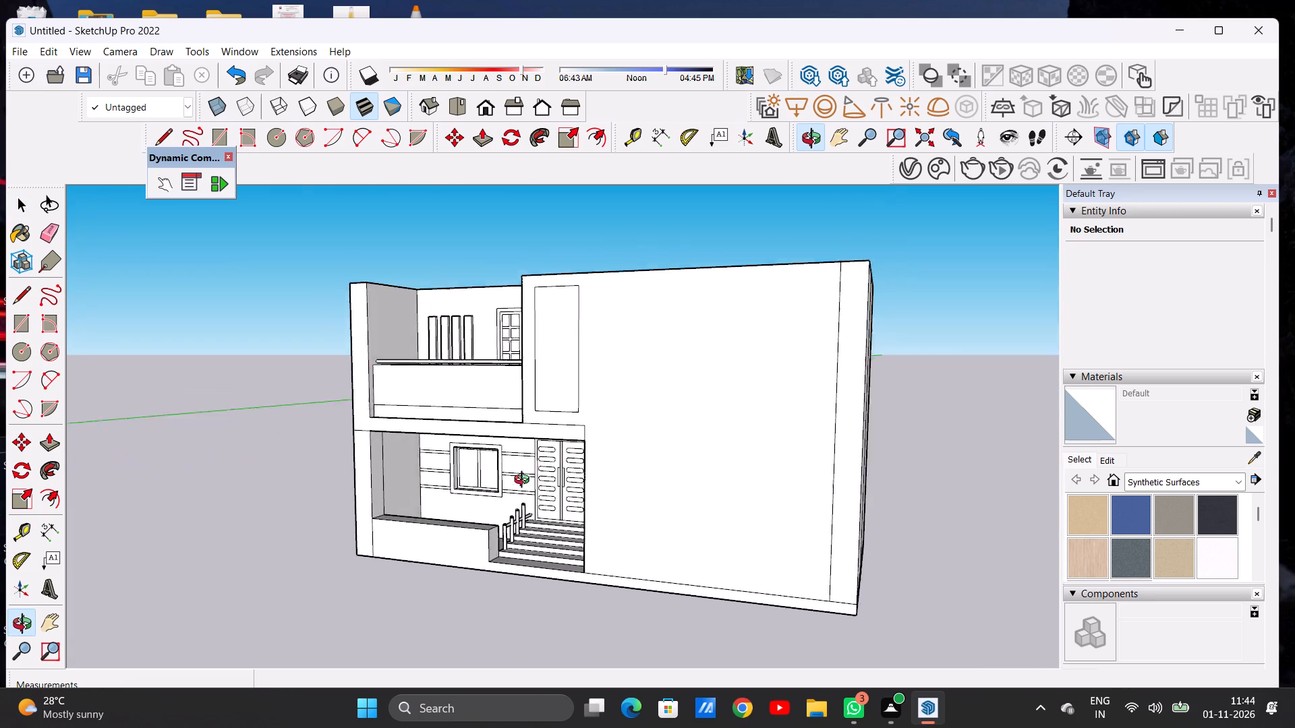
middle_drag(525, 481, 692, 448)
scroll(564, 445, down, 3)
middle_drag(399, 481, 502, 512)
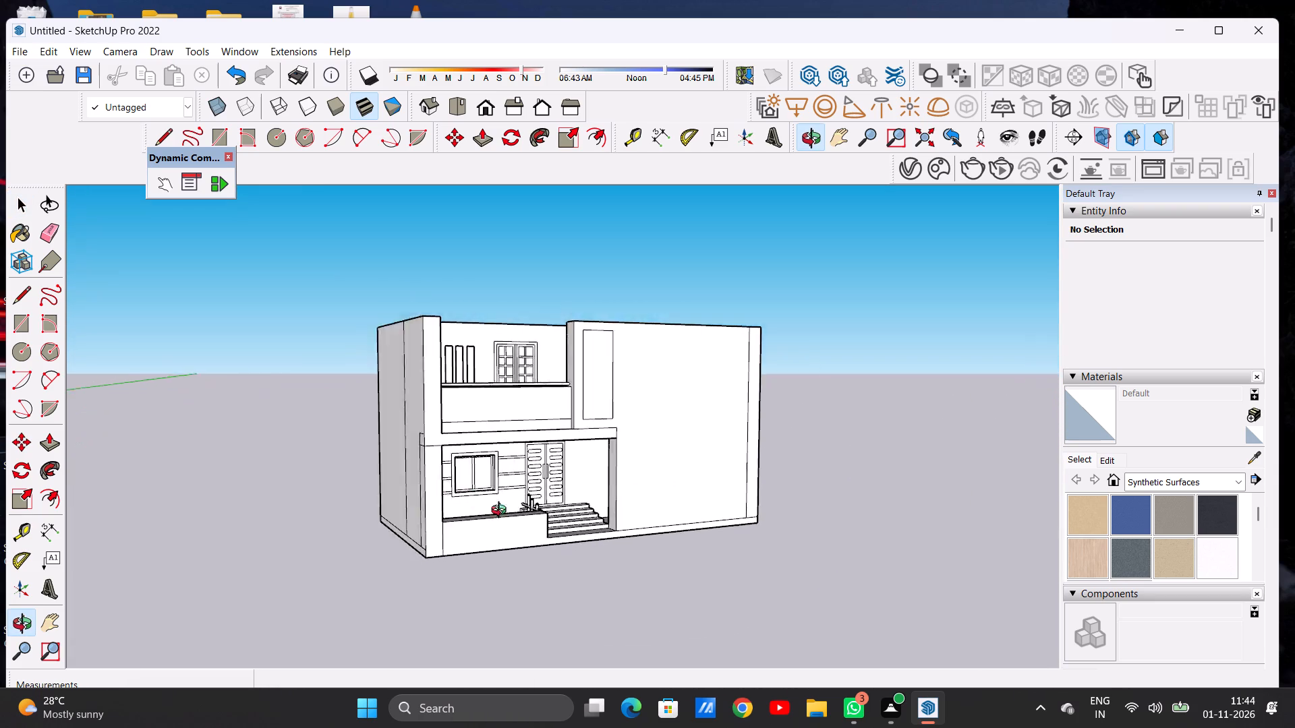
middle_drag(502, 512, 514, 534)
middle_click(514, 533)
Draw a line about 1' 8 1/4" long across the porch's left pier, level with the top of the porch beam.
scroll(448, 468, up, 8)
scroll(452, 446, down, 2)
scroll(452, 446, up, 1)
scroll(452, 446, down, 2)
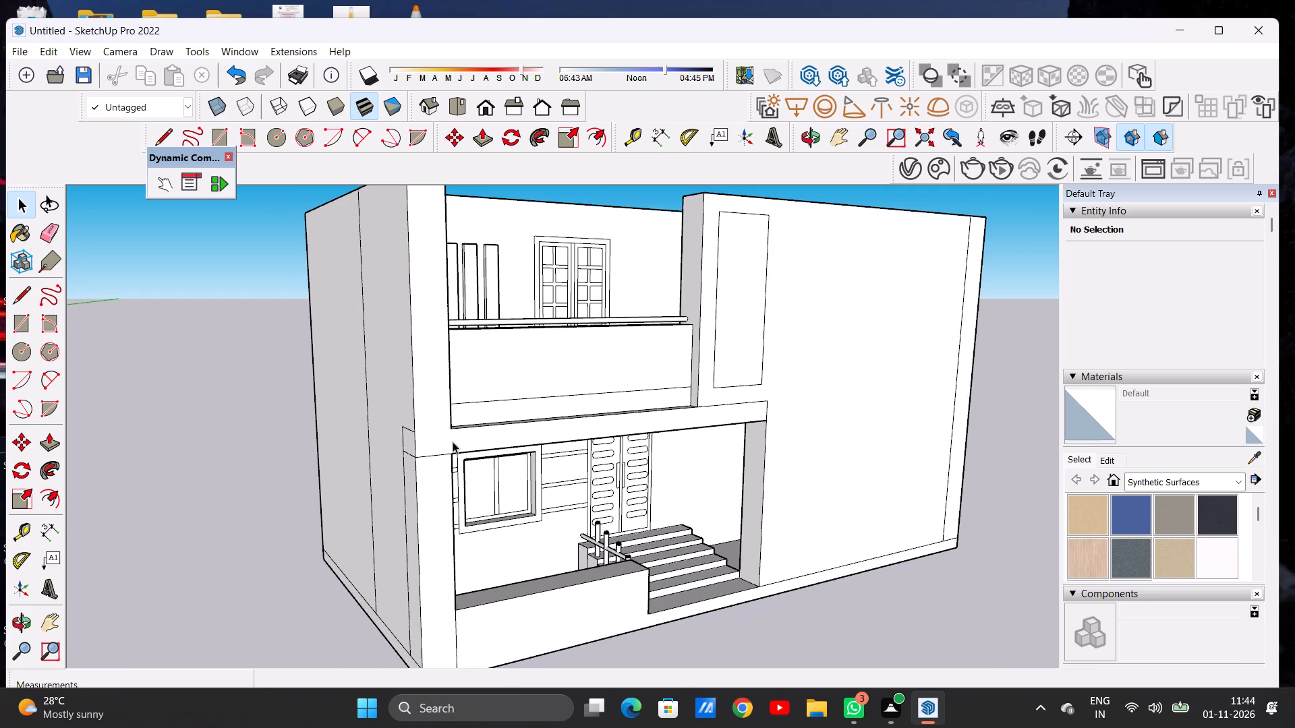
scroll(460, 423, up, 1)
scroll(453, 425, down, 1)
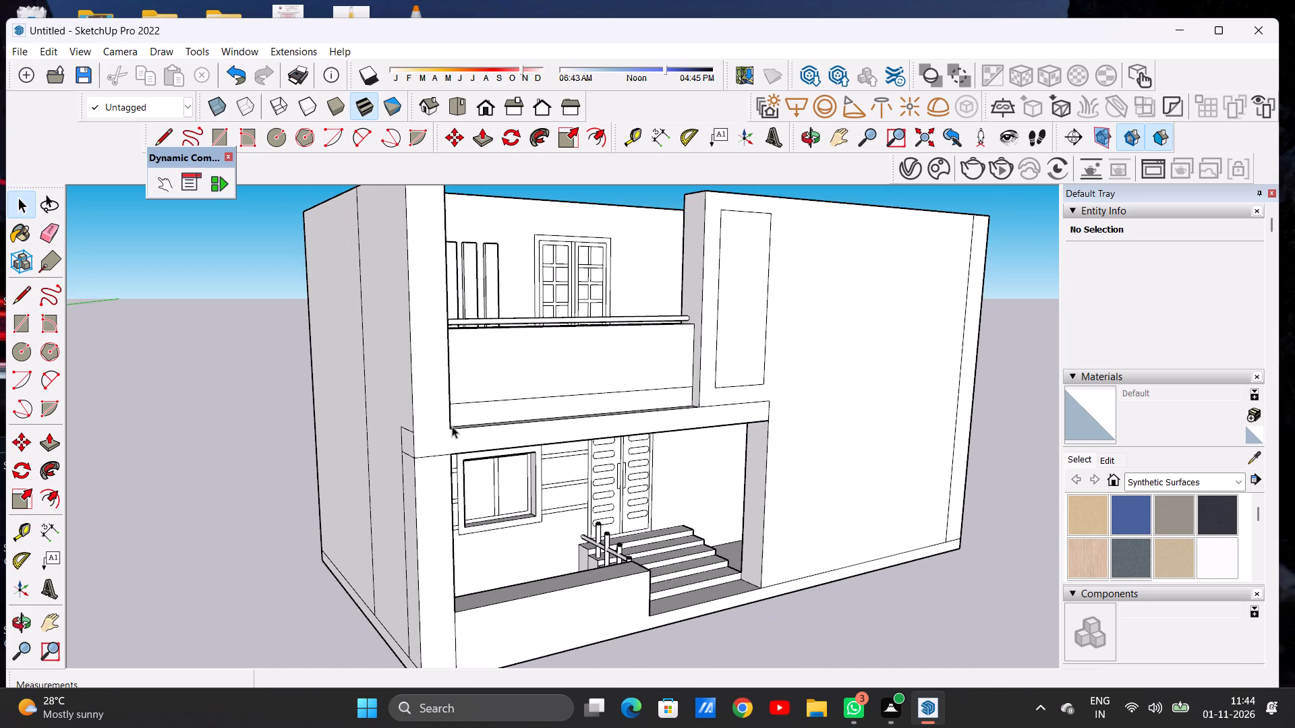
scroll(452, 426, up, 6)
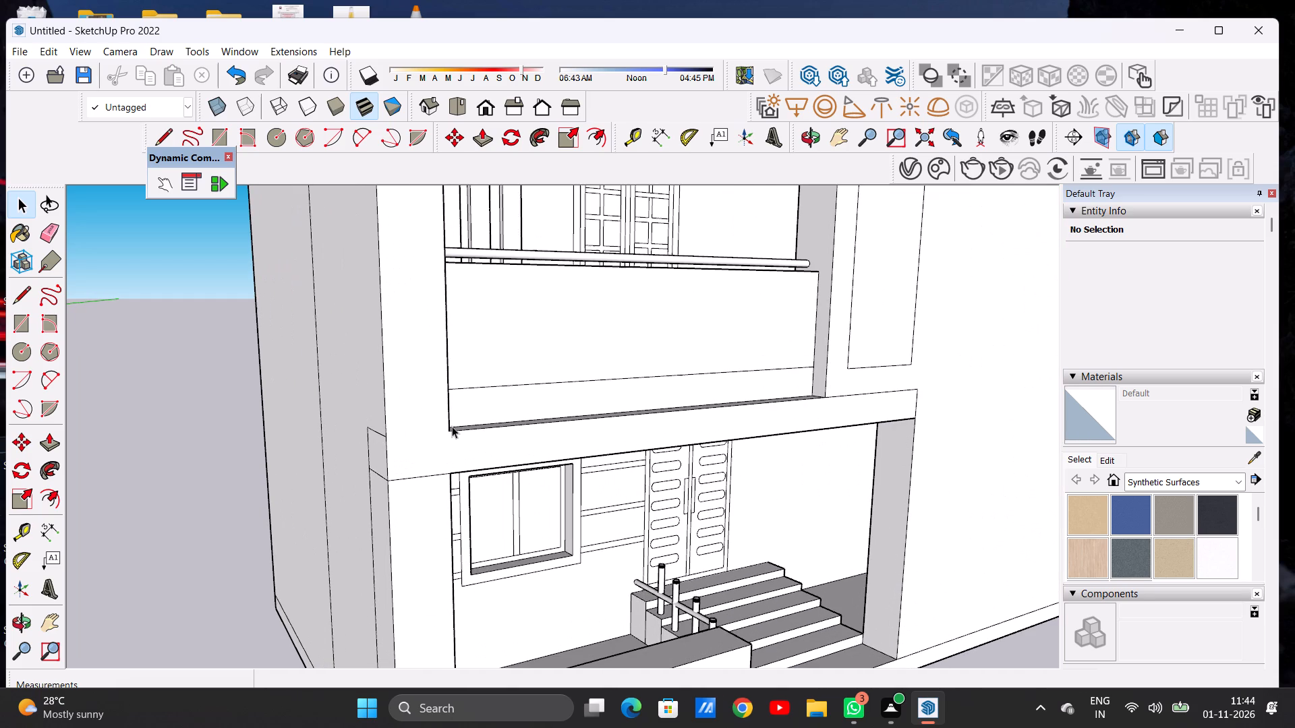
key(l)
scroll(463, 433, up, 8)
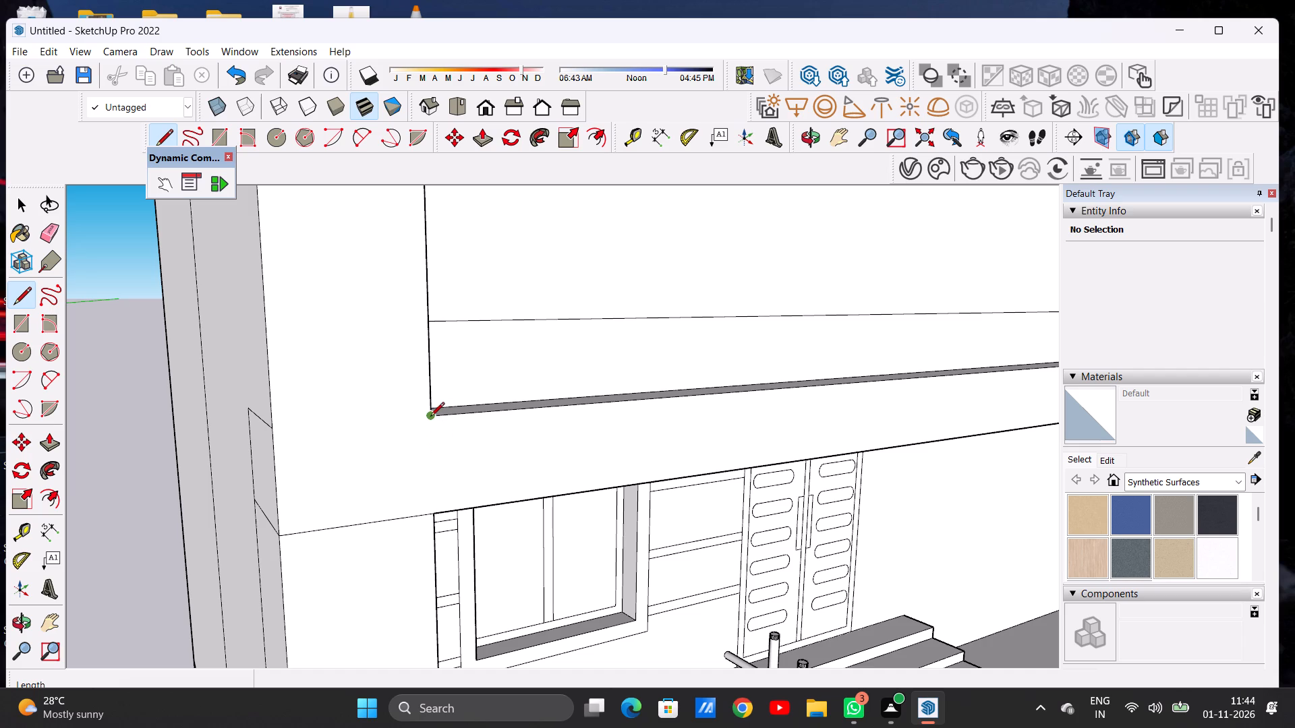
click(430, 417)
click(277, 423)
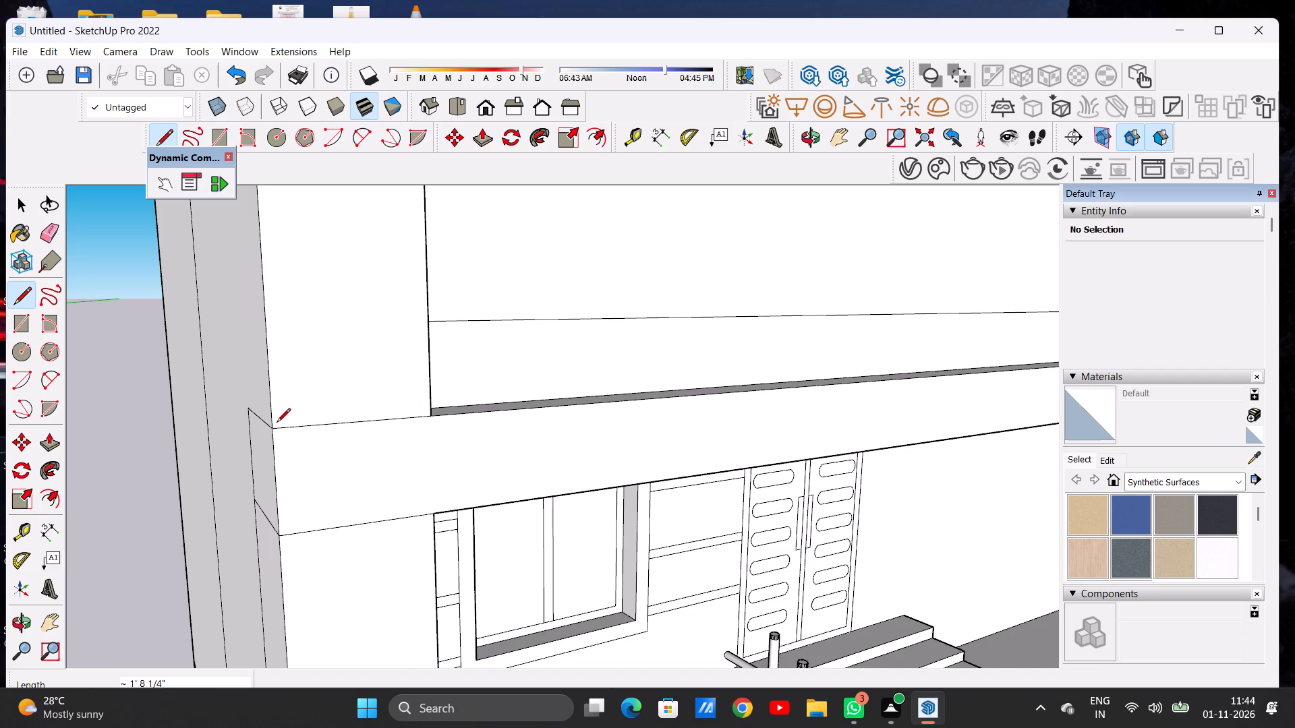
key(space)
Erase the edge separating the porch beam from the left pier below it, merging both front faces.
text(E)
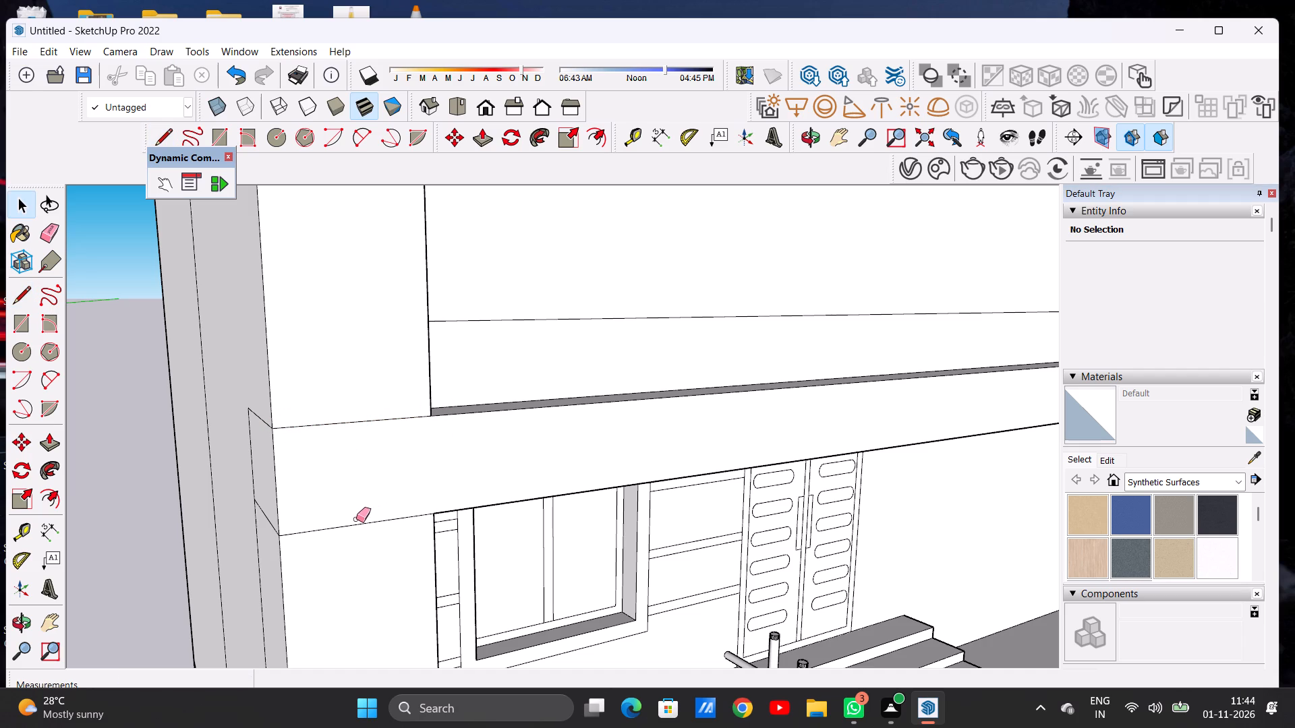
drag(356, 519, 353, 533)
scroll(361, 480, down, 13)
key(space)
scroll(397, 444, down, 7)
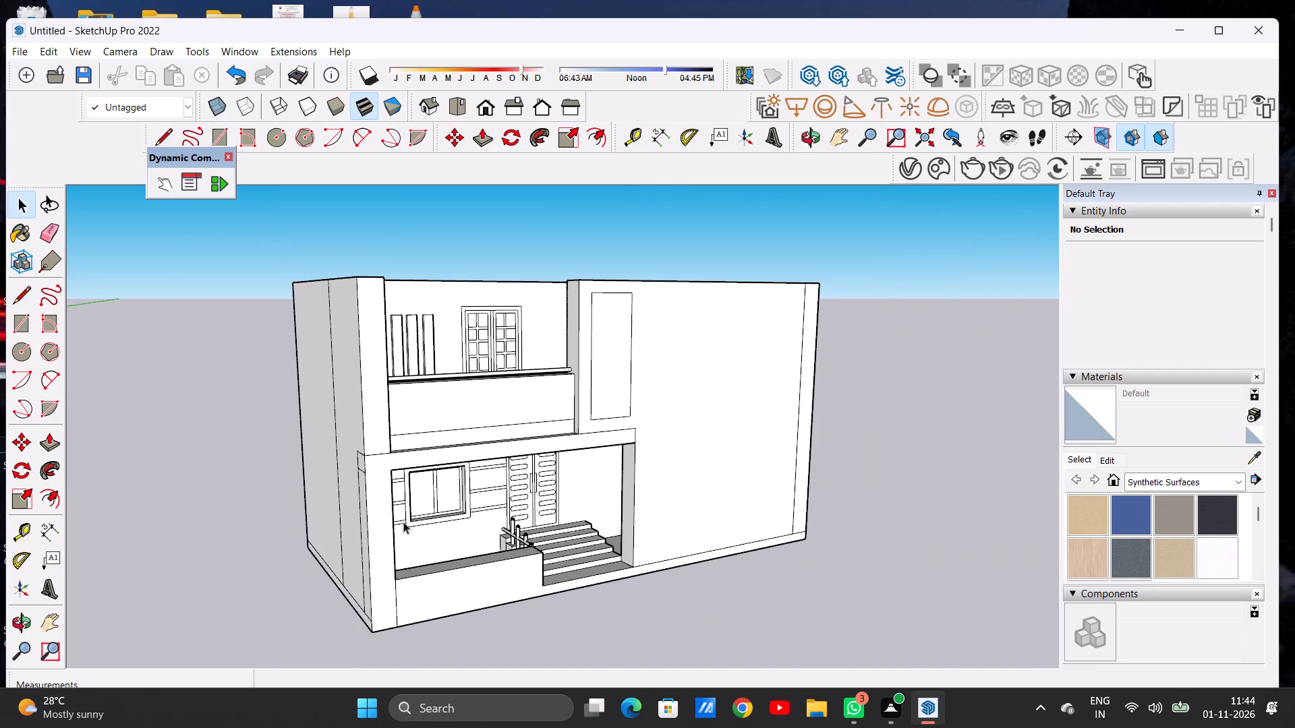
Extrude the merged L-shaped front face of the porch pier and beam forward by about 1' 5 5/16".
middle_drag(401, 560, 408, 568)
middle_drag(411, 564, 417, 561)
scroll(374, 595, up, 2)
scroll(374, 595, down, 1)
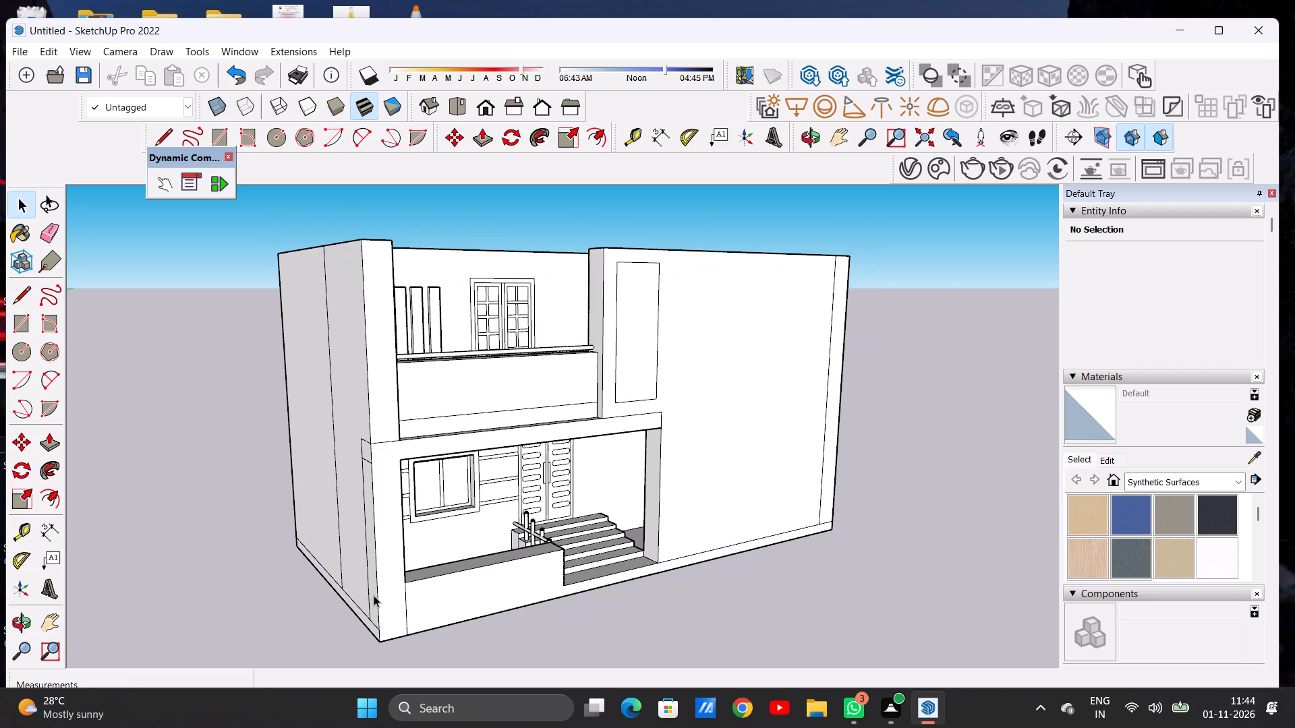
key(p)
scroll(391, 616, up, 3)
click(391, 616)
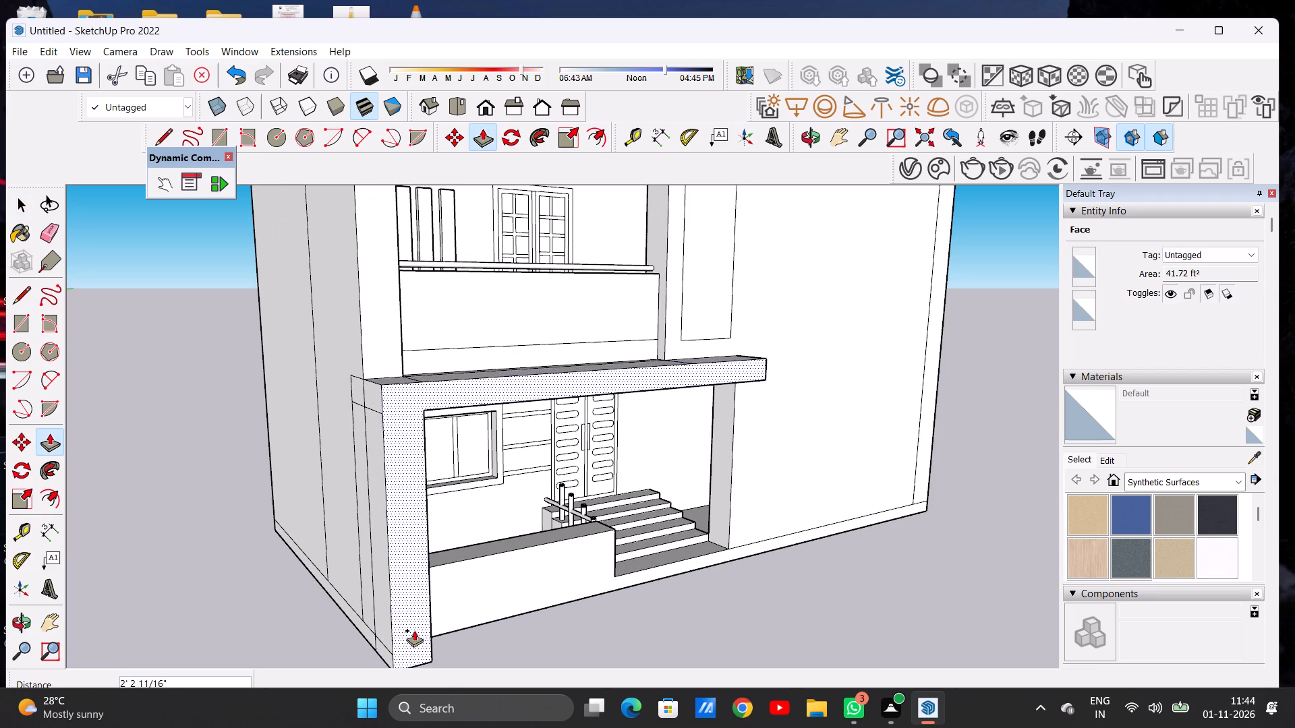
click(412, 618)
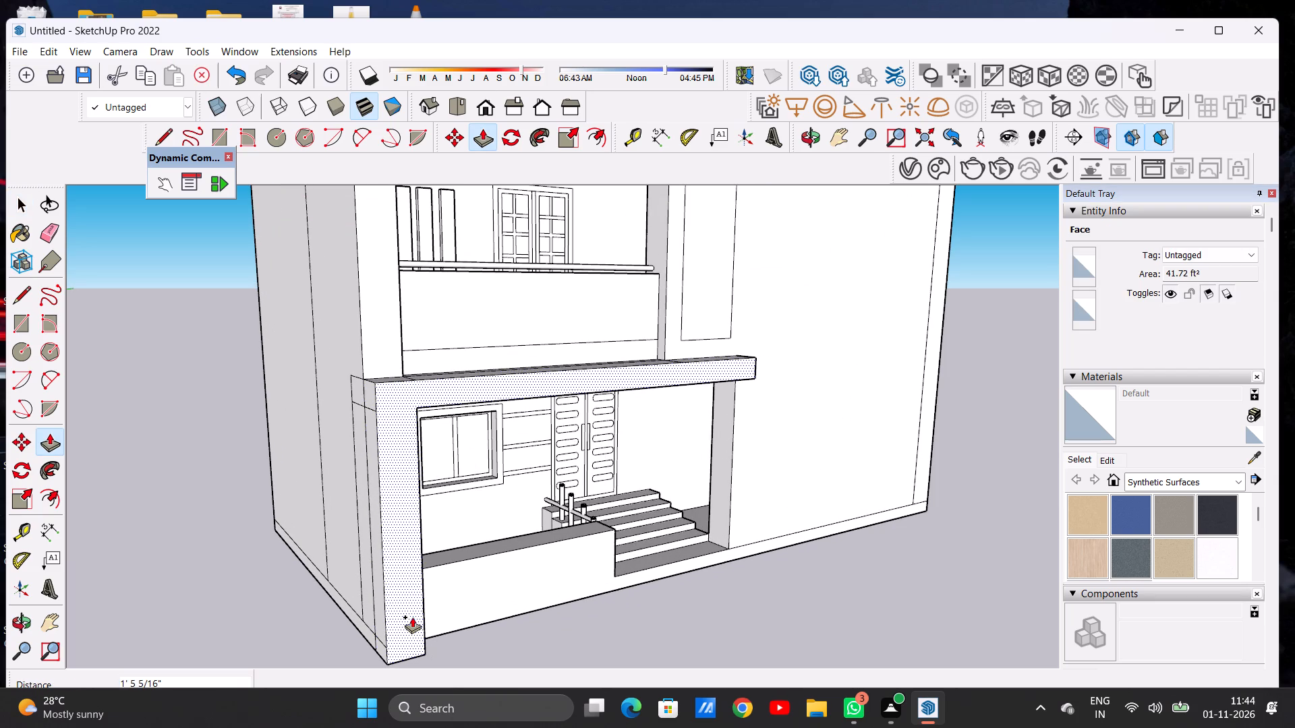
key(space)
Push the front face of the porch pier and beam back slightly to reduce its projection.
middle_drag(440, 502, 339, 477)
scroll(336, 475, down, 7)
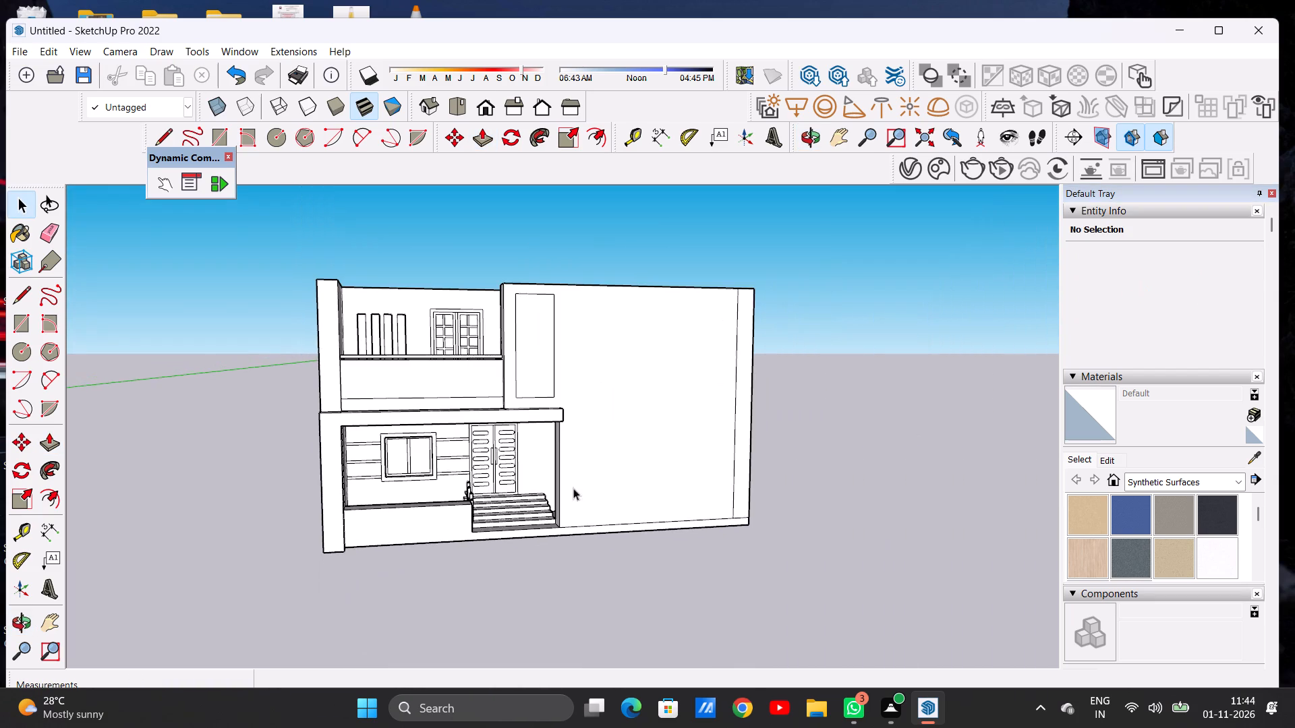
middle_drag(579, 490, 546, 478)
scroll(608, 428, up, 3)
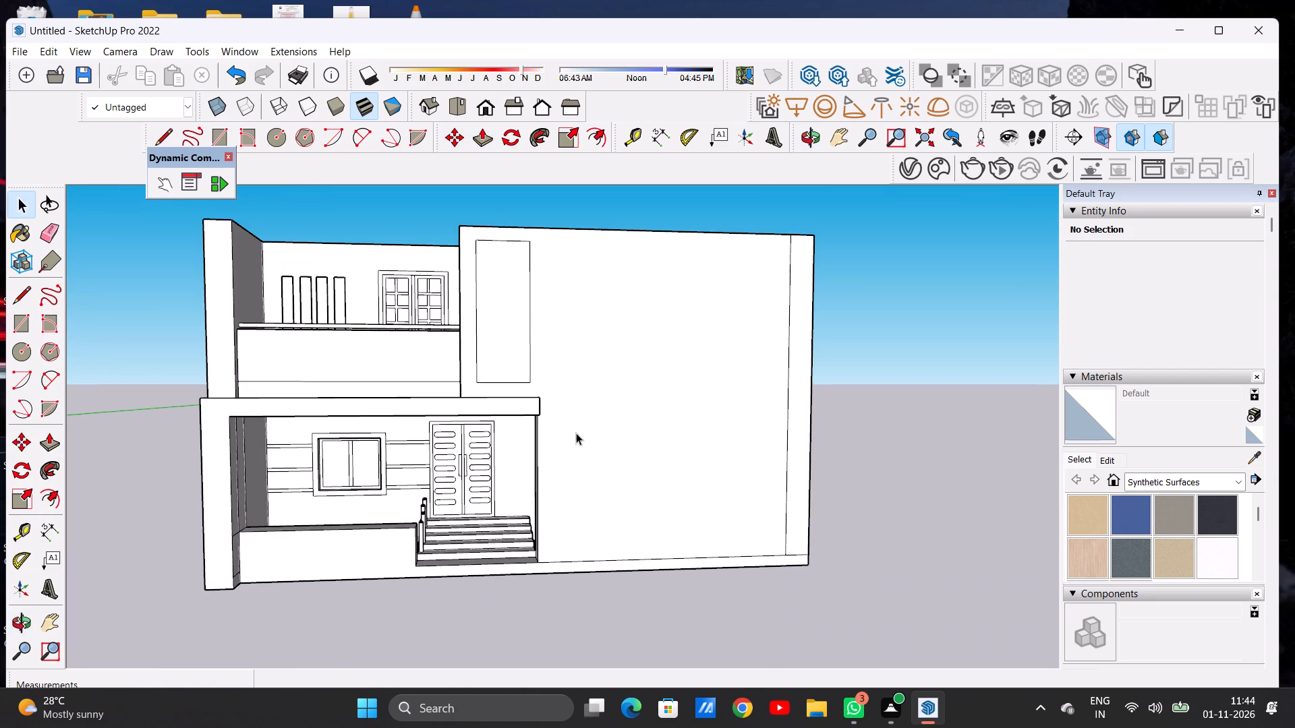
middle_drag(572, 435, 444, 495)
middle_click(442, 493)
middle_drag(429, 489, 320, 484)
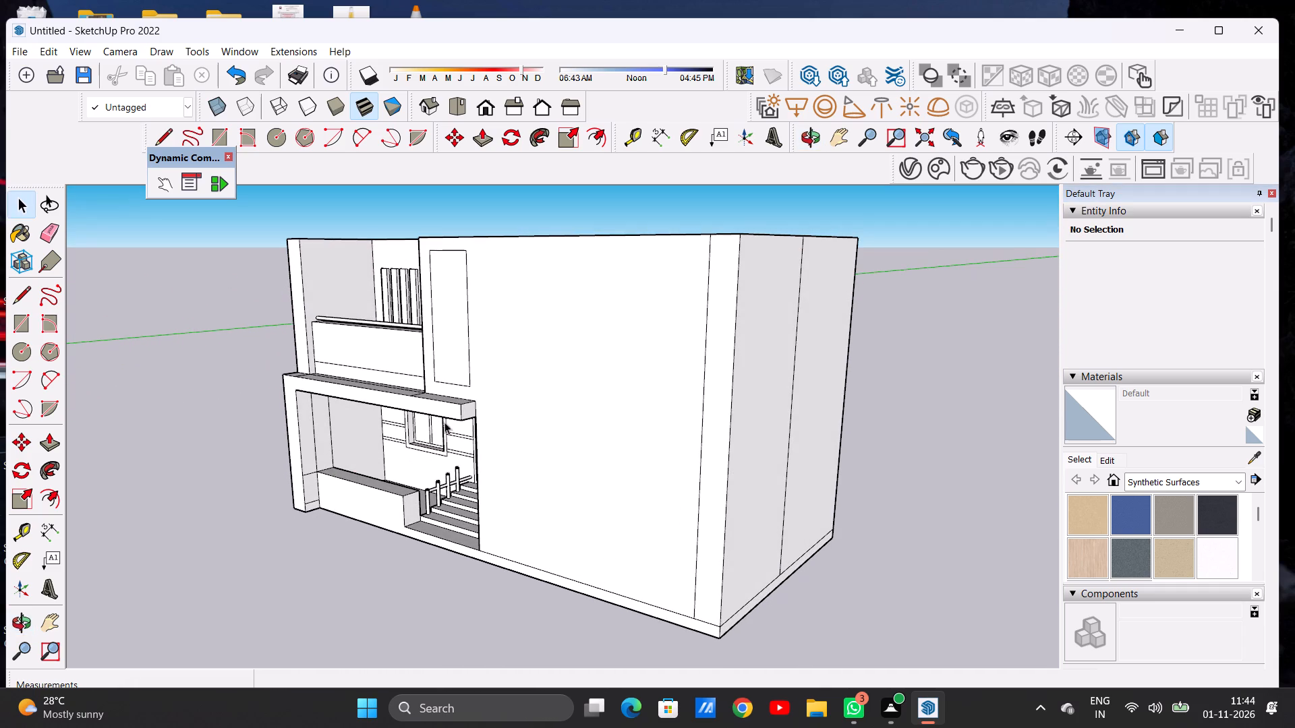
scroll(452, 396, up, 11)
key(p)
scroll(462, 415, up, 3)
scroll(464, 417, down, 1)
scroll(465, 419, up, 2)
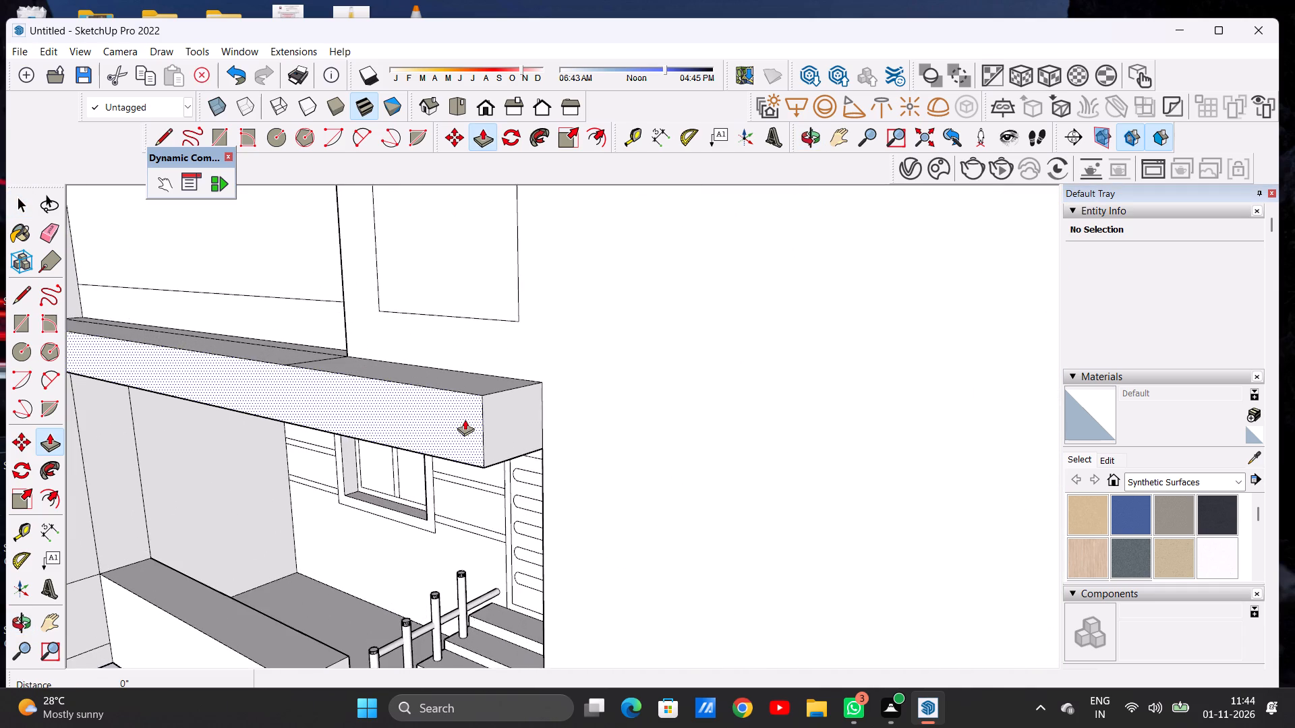
click(465, 419)
click(473, 414)
key(space)
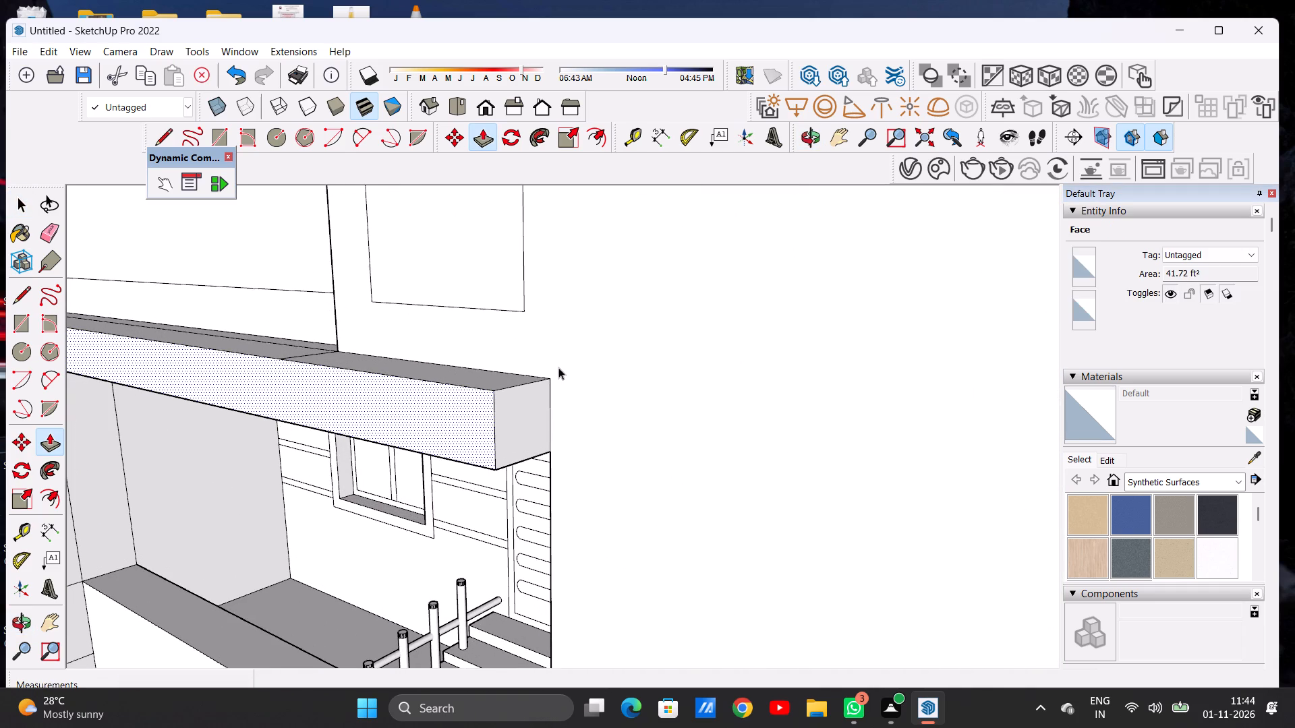
Outline a narrow strip on the large front wall beside the porch opening, with a short top edge and a vertical line about 11' 10 9/16" down to the base.
scroll(563, 359, down, 16)
key(l)
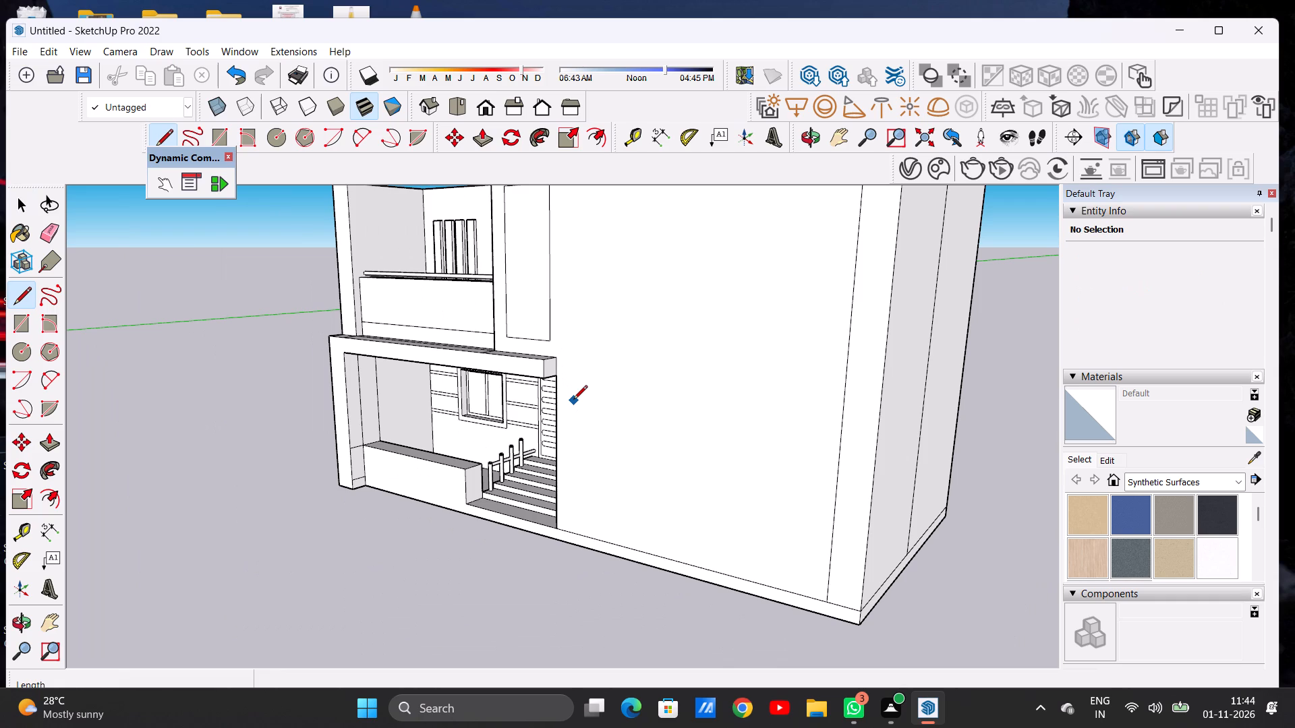
click(557, 357)
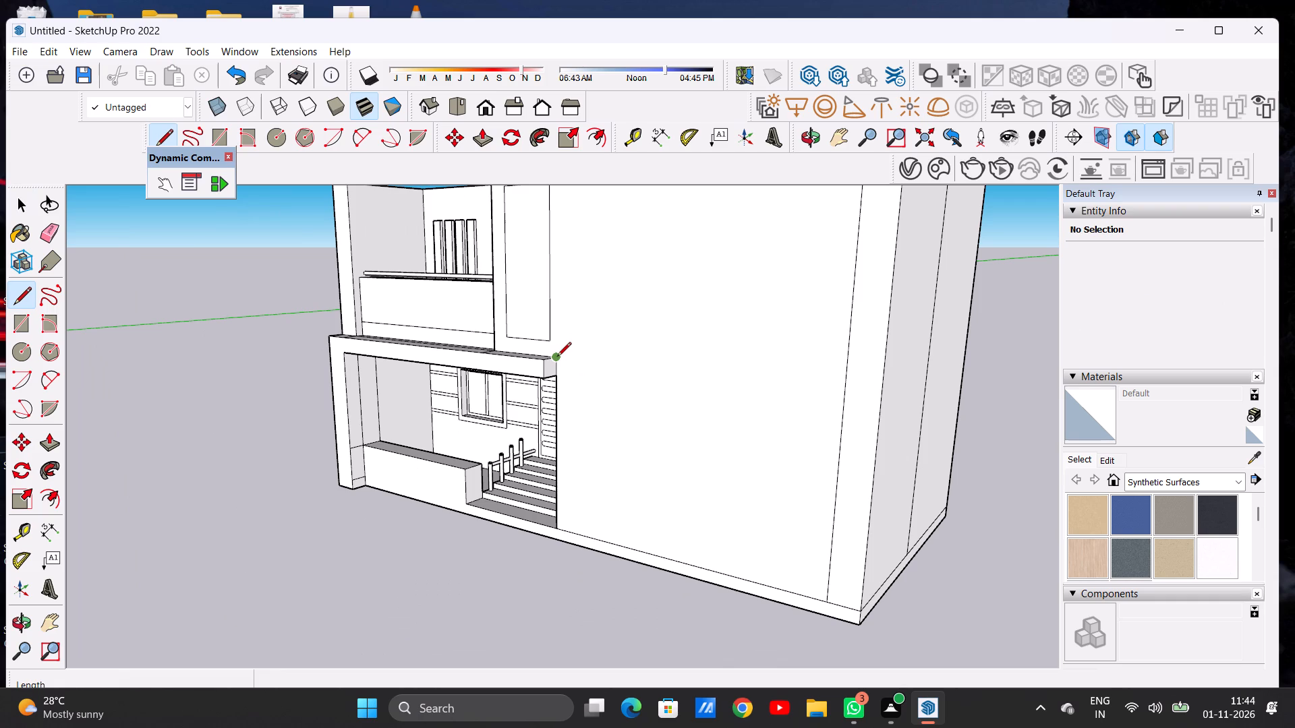
click(573, 357)
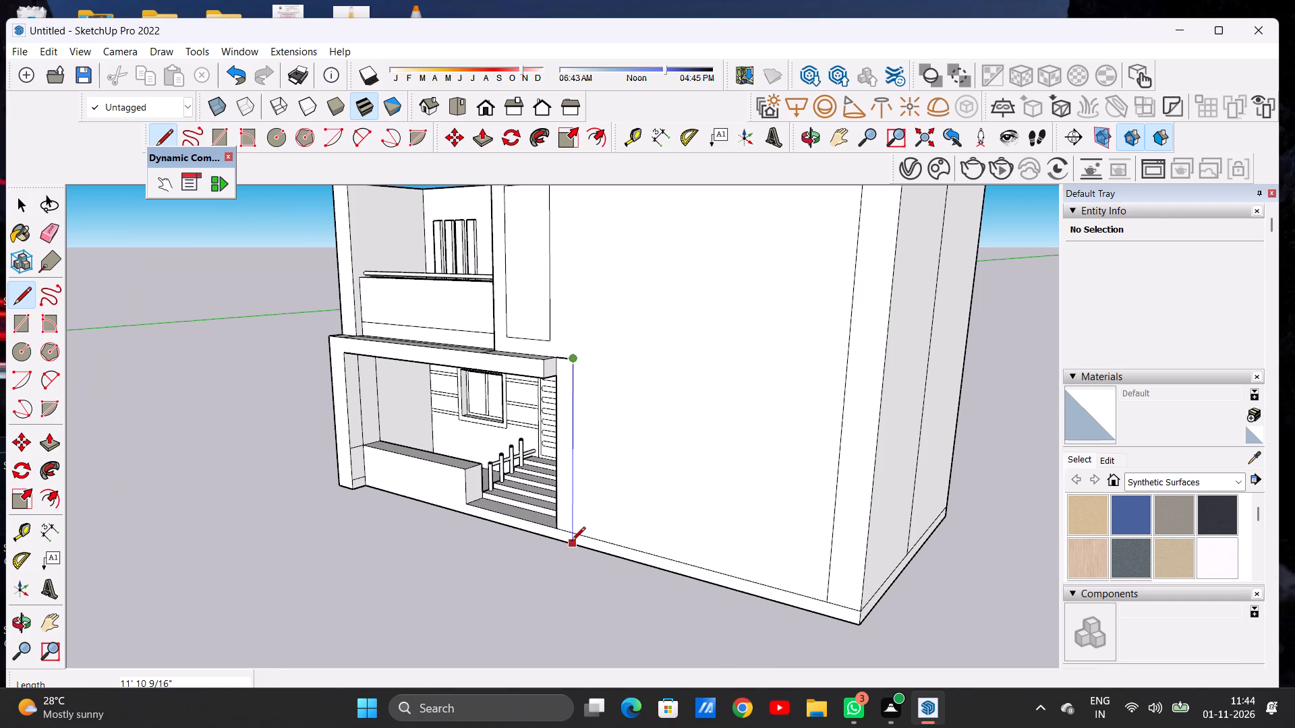
click(571, 542)
key(space)
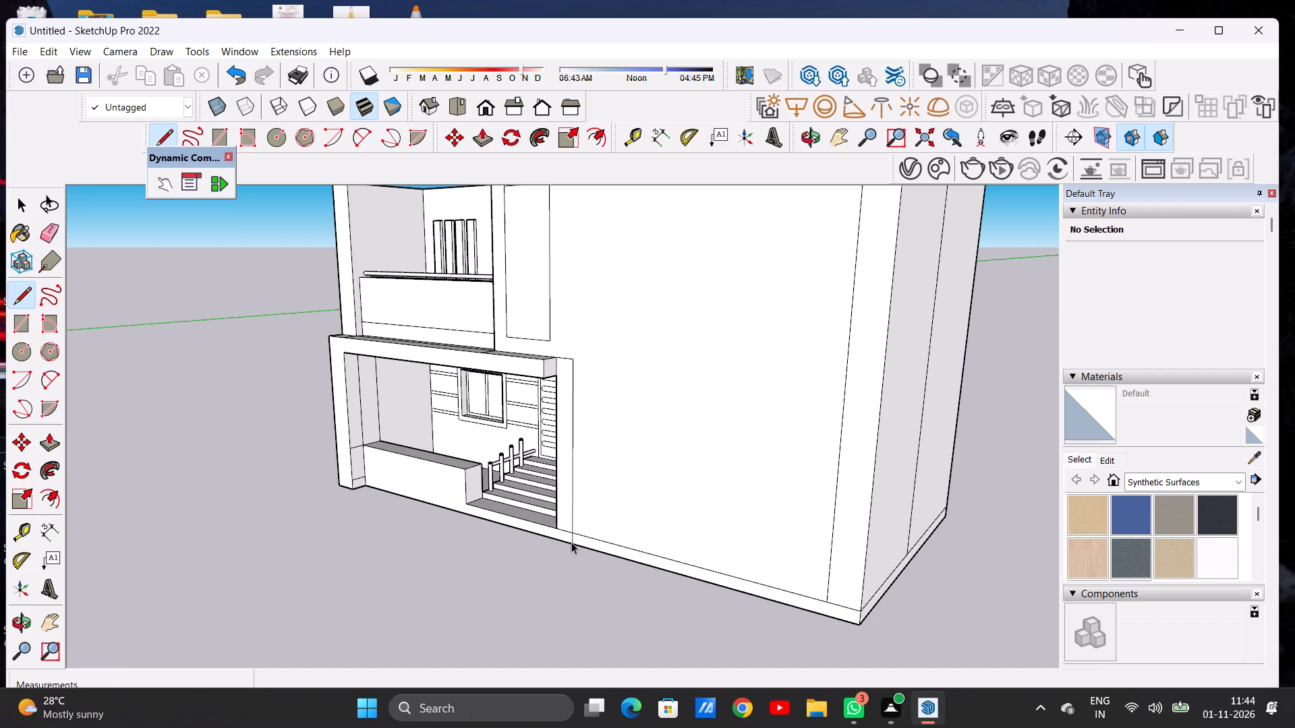
Erase the short piece of the strip's vertical line that crosses the plinth band at the wall's base.
scroll(585, 502, down, 3)
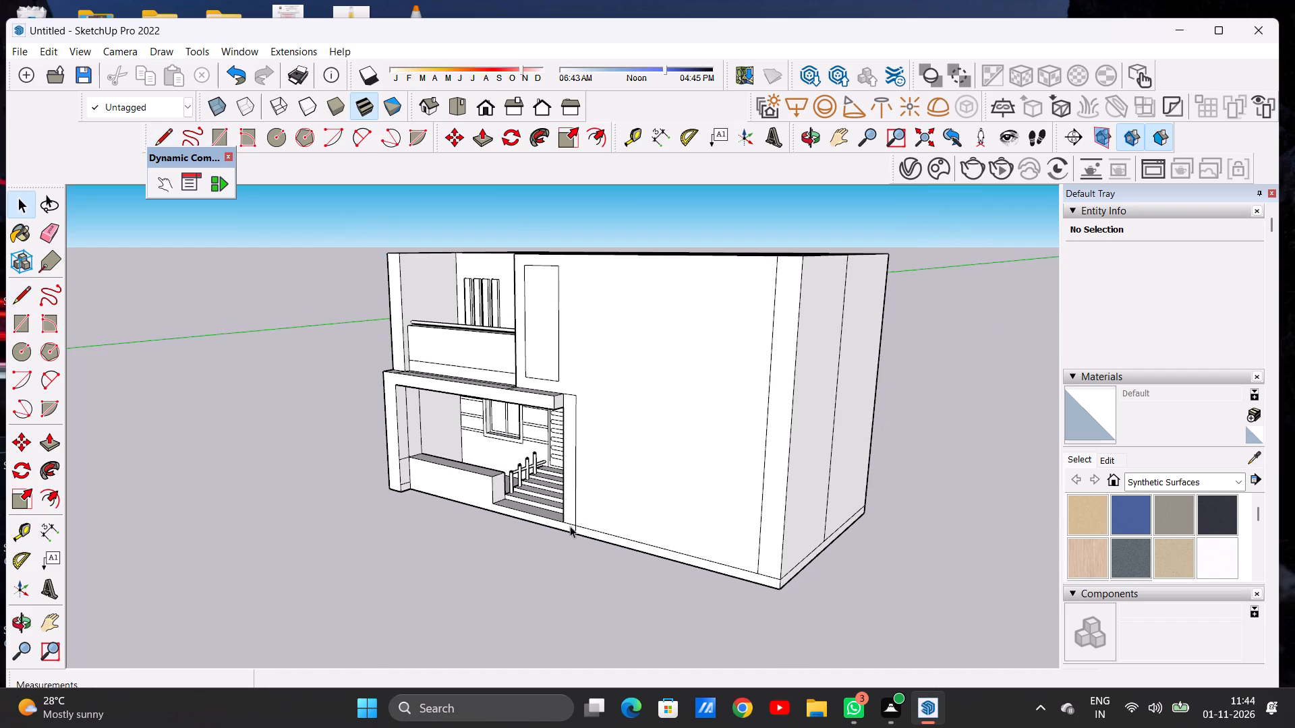
scroll(569, 528, up, 8)
scroll(579, 524, down, 1)
scroll(579, 524, up, 3)
key(e)
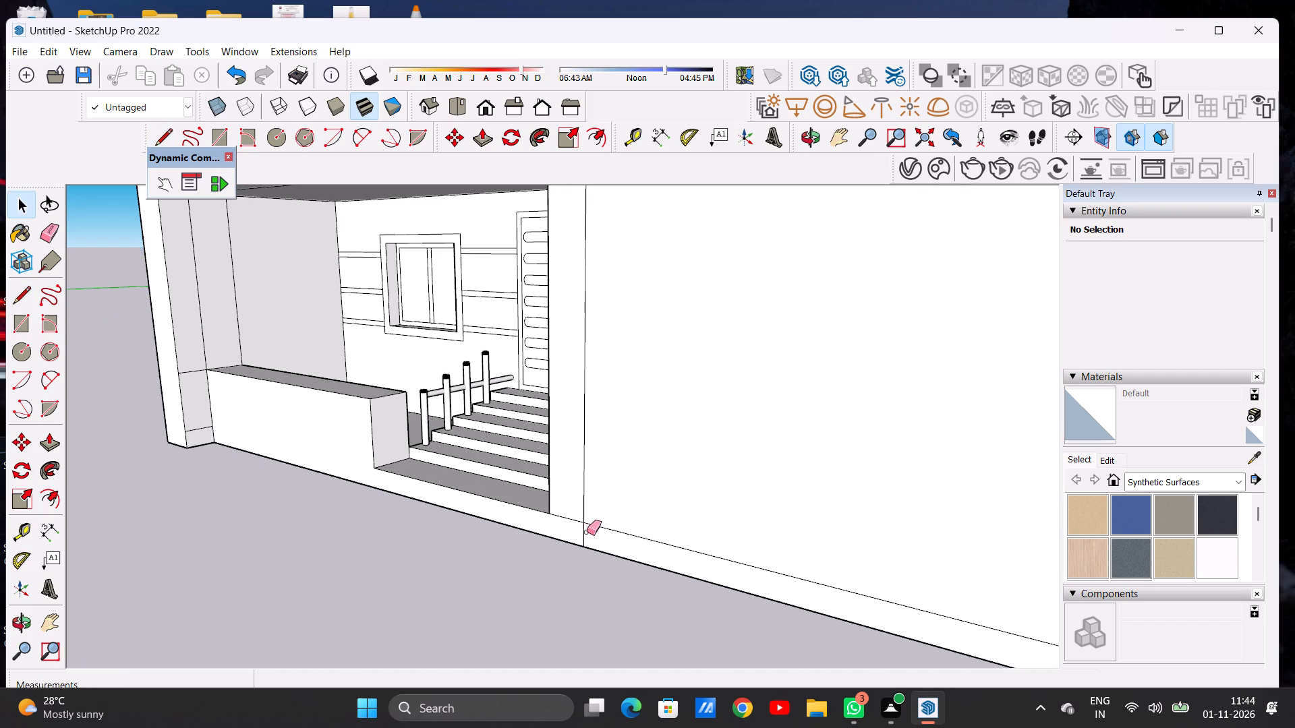
drag(587, 532, 579, 538)
key(space)
scroll(587, 555, down, 10)
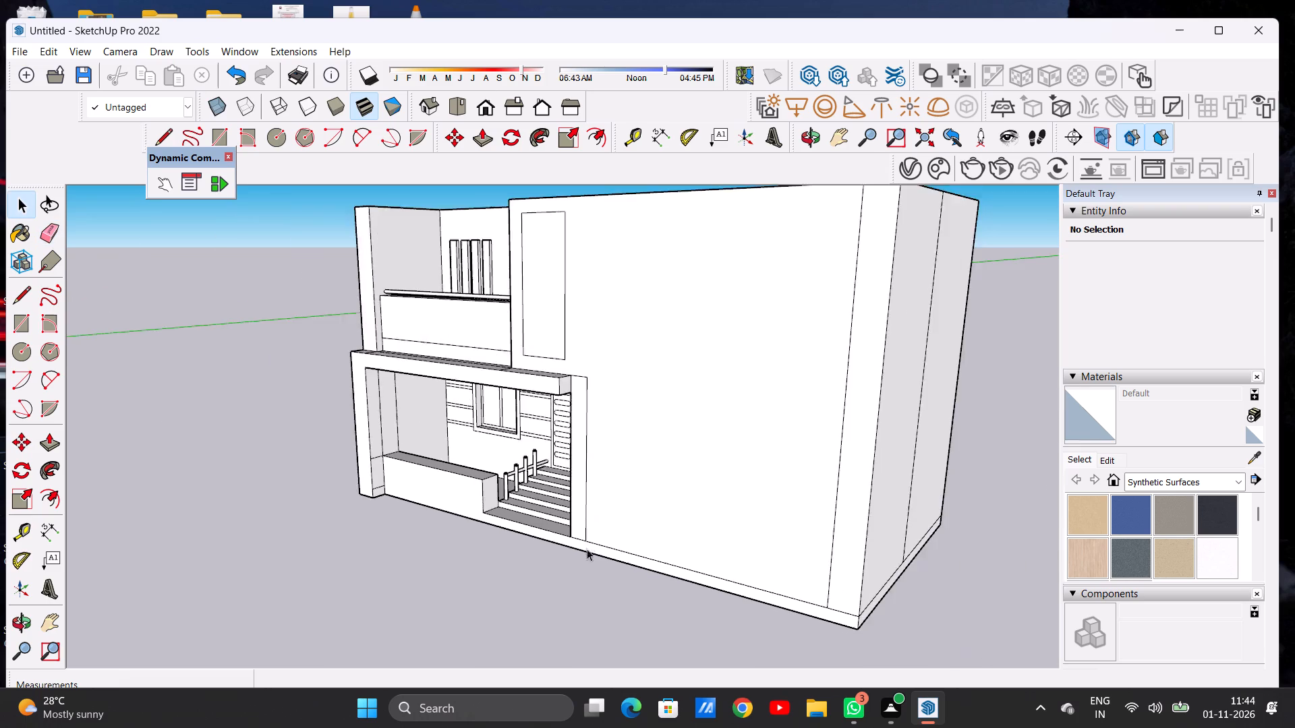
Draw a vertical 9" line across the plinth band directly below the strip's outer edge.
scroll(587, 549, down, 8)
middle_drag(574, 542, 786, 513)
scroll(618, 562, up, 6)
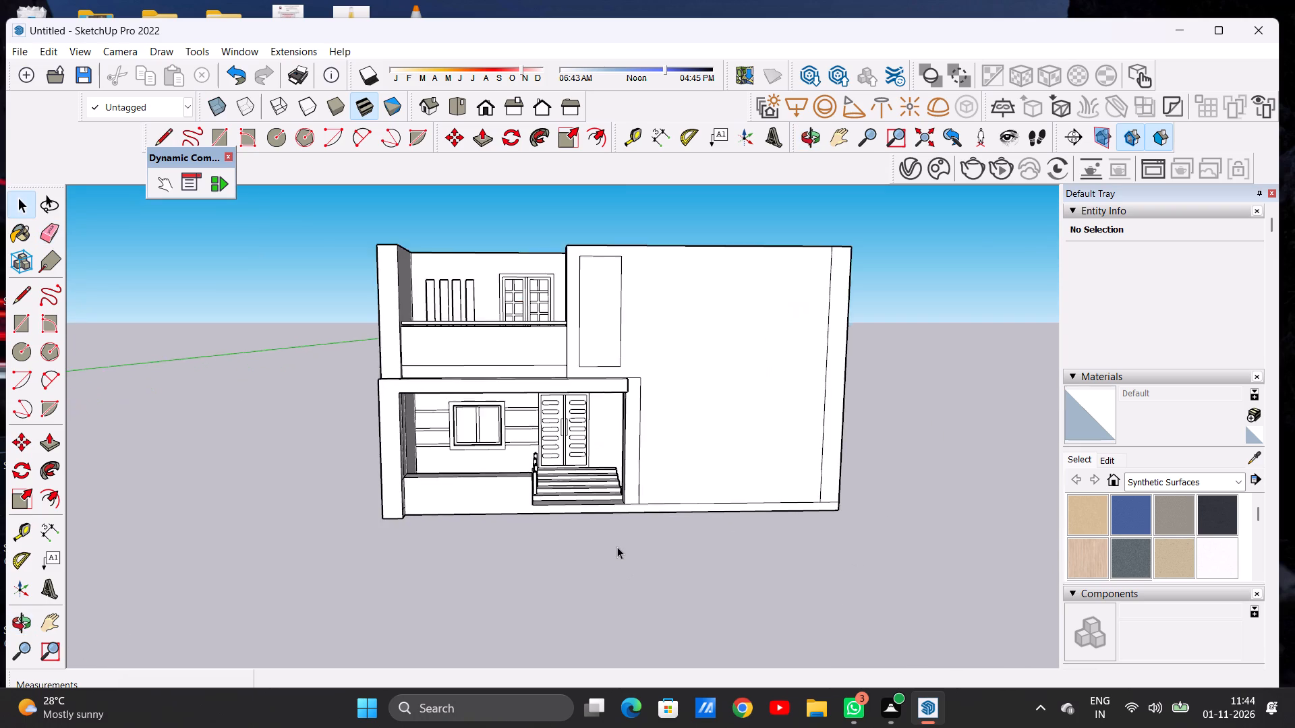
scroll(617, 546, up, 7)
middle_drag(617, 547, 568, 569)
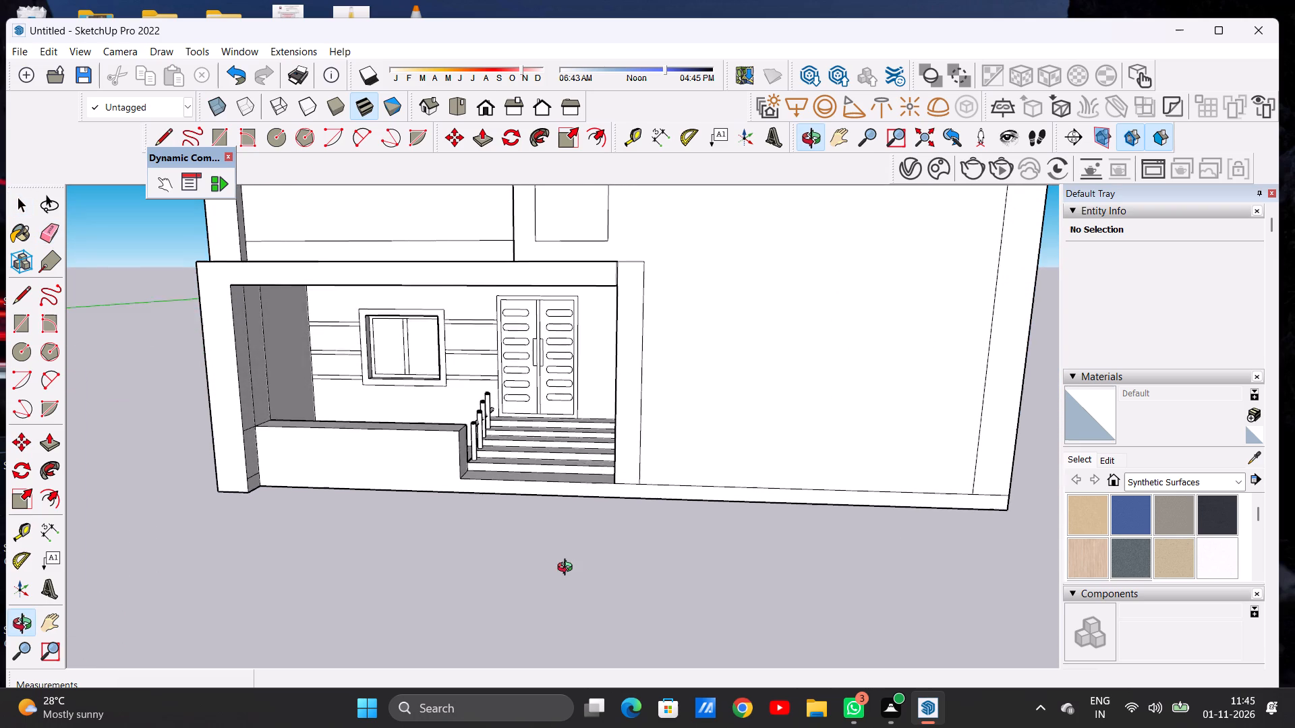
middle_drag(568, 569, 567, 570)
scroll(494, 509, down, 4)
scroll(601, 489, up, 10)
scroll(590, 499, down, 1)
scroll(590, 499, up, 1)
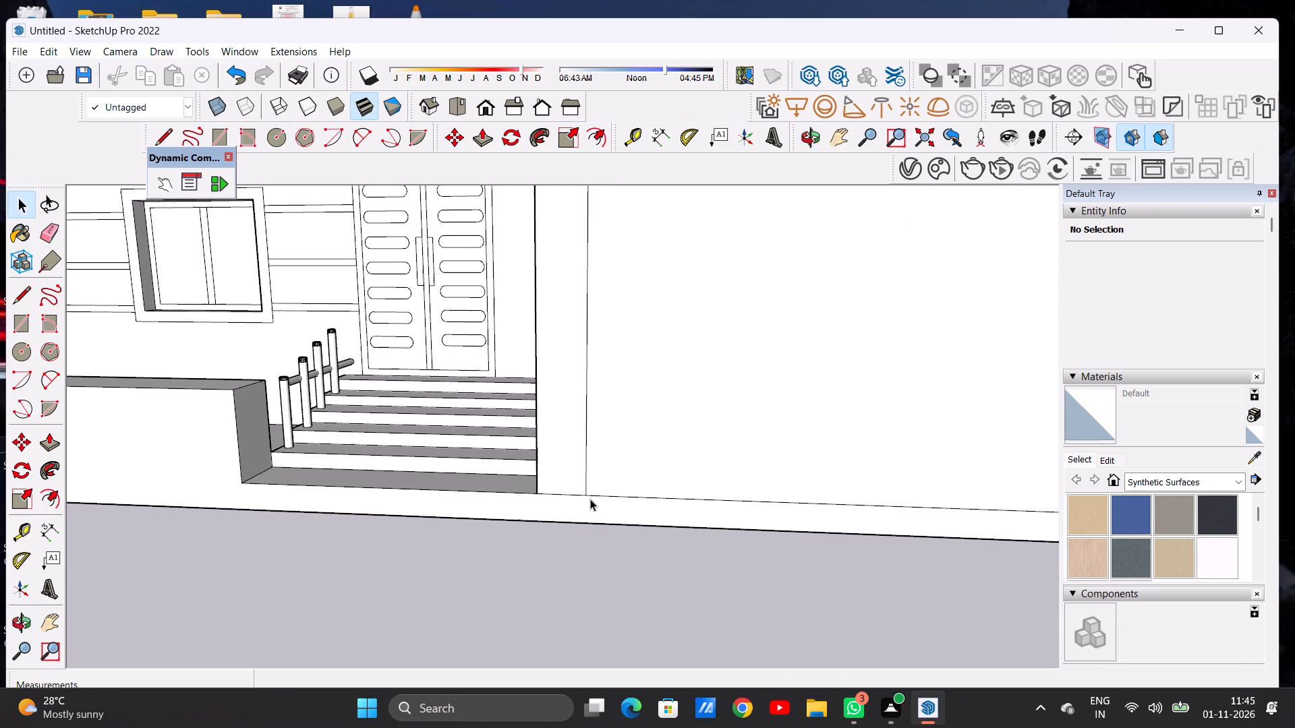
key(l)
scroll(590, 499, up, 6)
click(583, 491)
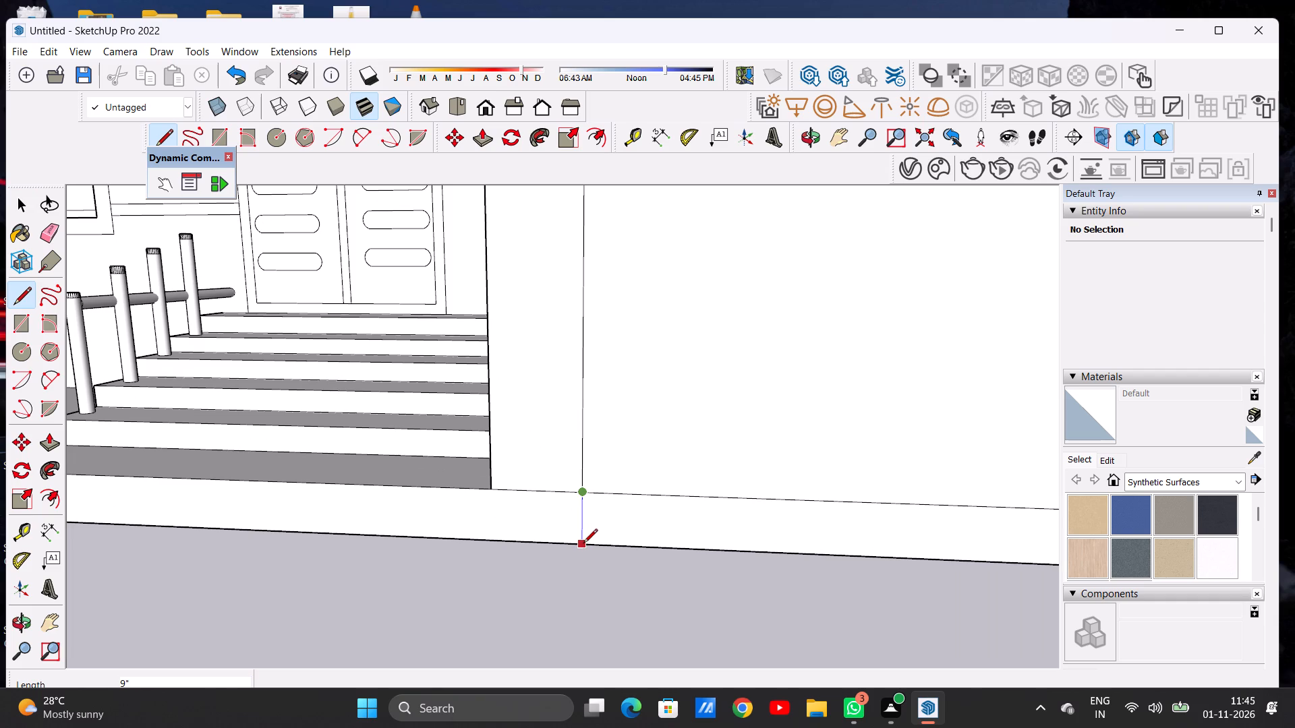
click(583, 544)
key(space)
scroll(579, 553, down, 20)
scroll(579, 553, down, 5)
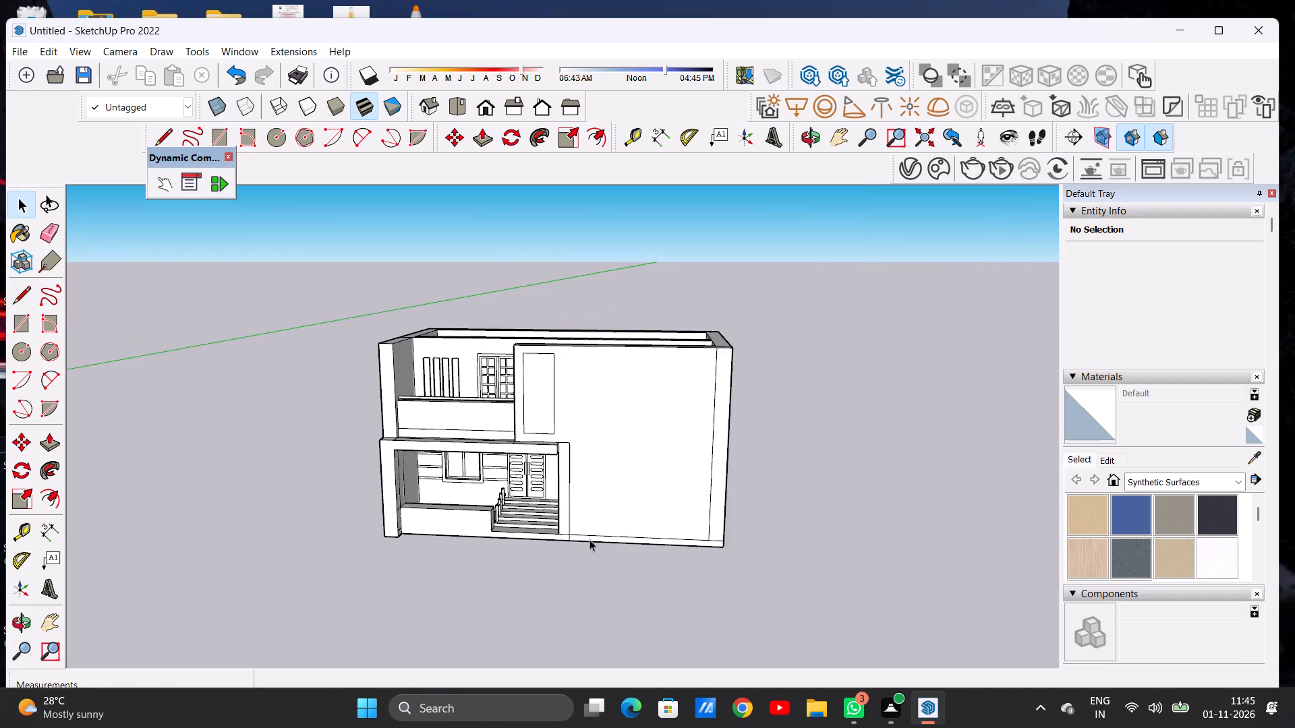
Draw a vertical line inside the strip beside the porch opening, from its top edge down to the plinth line, to narrow it.
middle_drag(580, 535, 595, 479)
middle_drag(595, 479, 611, 477)
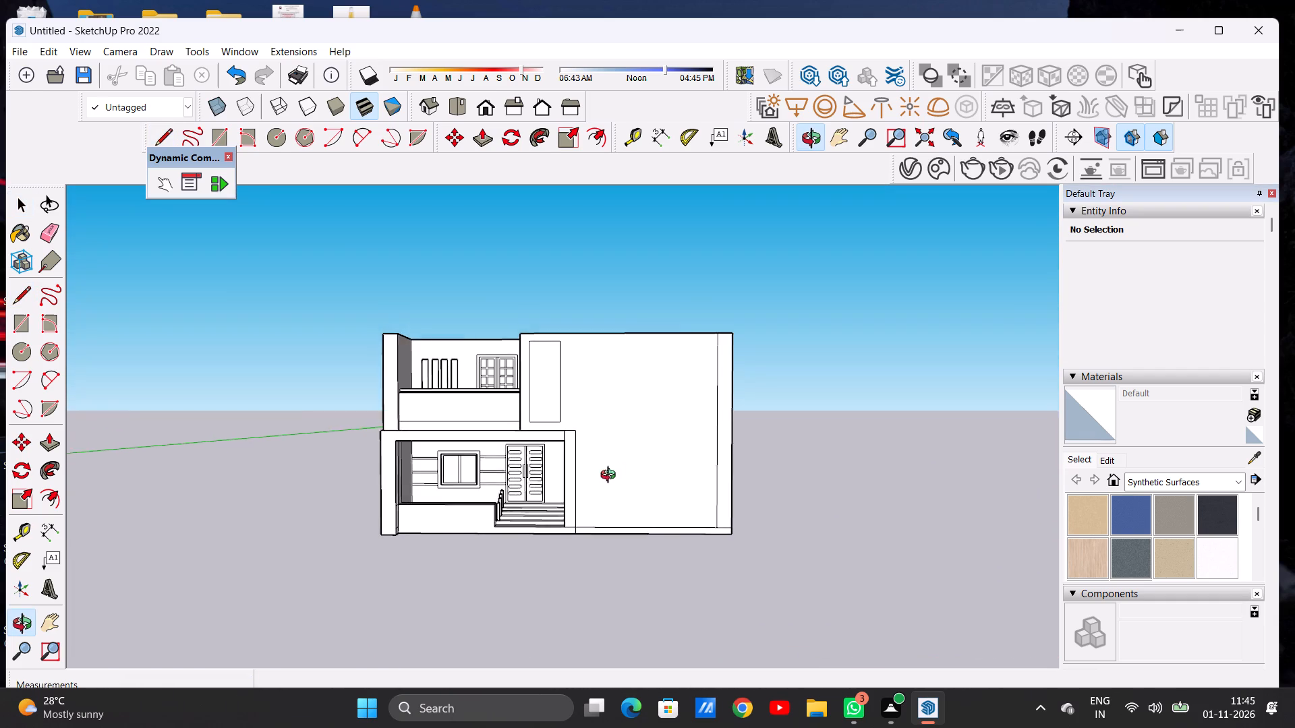
middle_drag(611, 477, 591, 504)
scroll(601, 530, down, 8)
scroll(586, 518, up, 13)
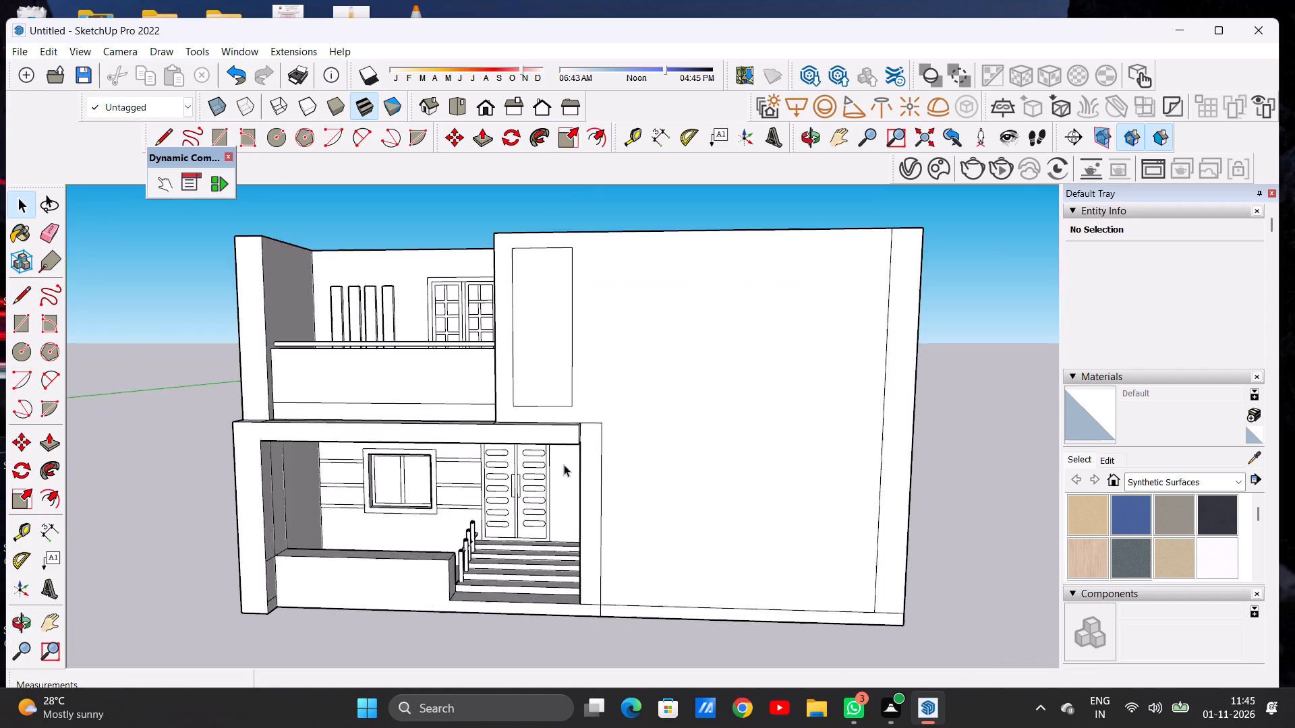
scroll(577, 460, up, 4)
key(l)
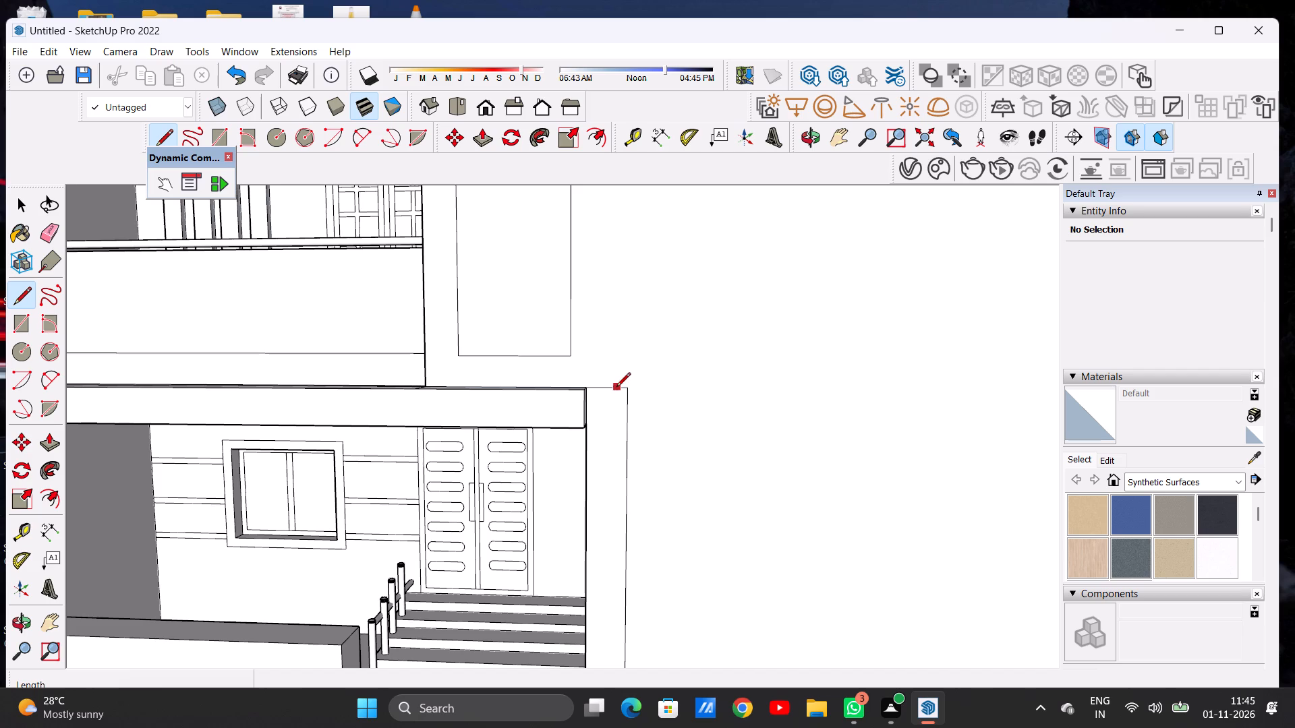
click(616, 388)
scroll(635, 424, down, 10)
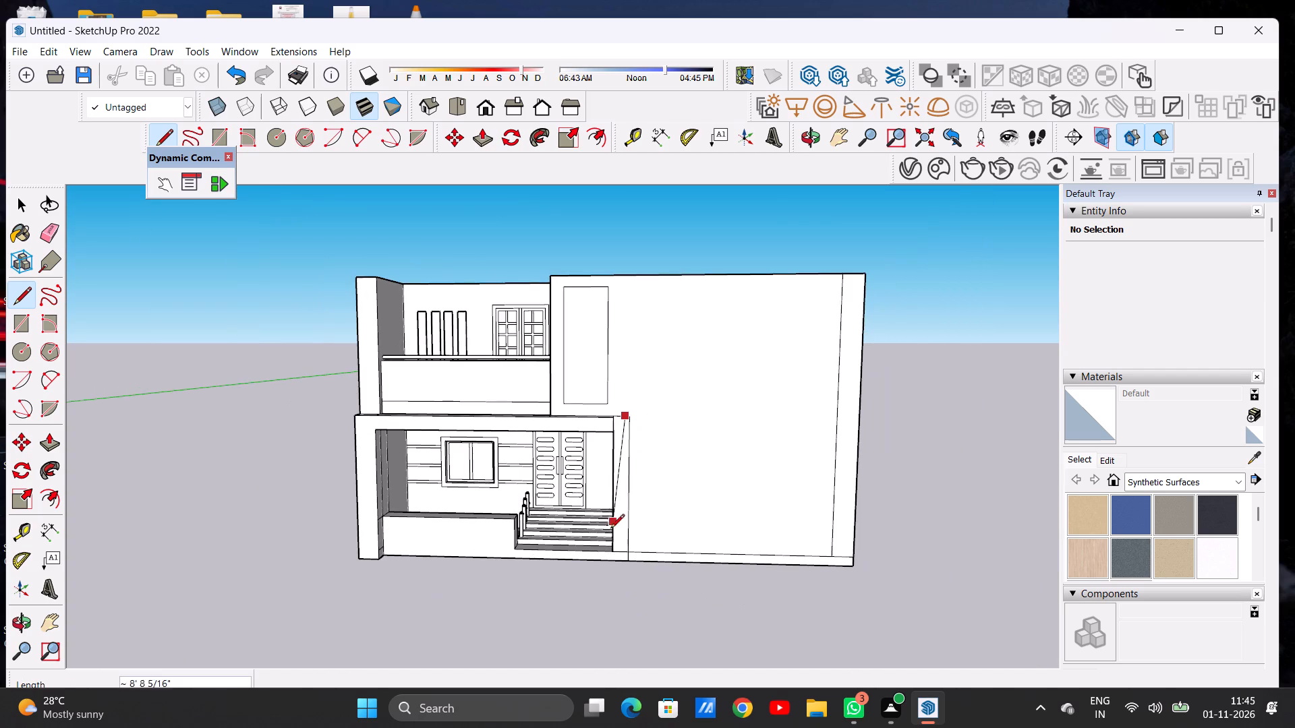
scroll(619, 537, up, 8)
scroll(625, 556, down, 1)
scroll(625, 556, up, 3)
click(628, 570)
key(space)
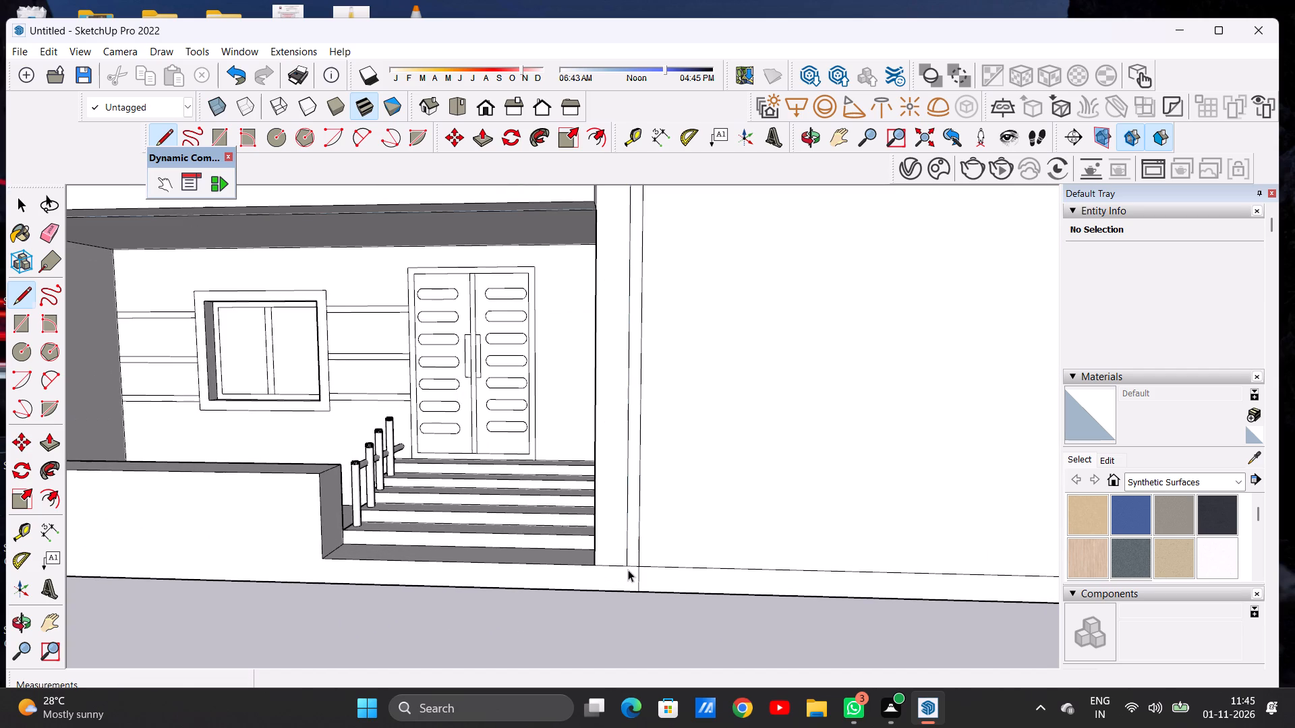
Erase the strip's old outer vertical line and the leftover stub of its top edge.
key(e)
click(640, 539)
scroll(642, 543, down, 6)
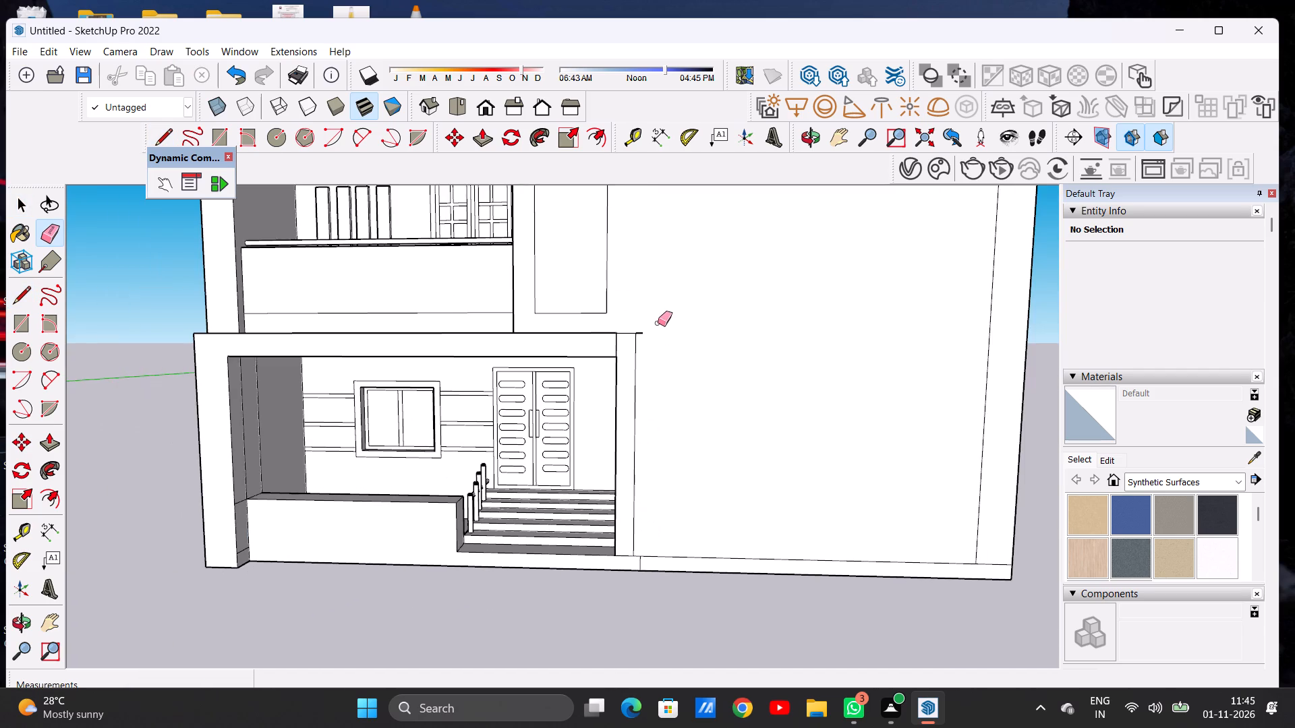
scroll(637, 338, up, 6)
drag(645, 324, 645, 331)
key(space)
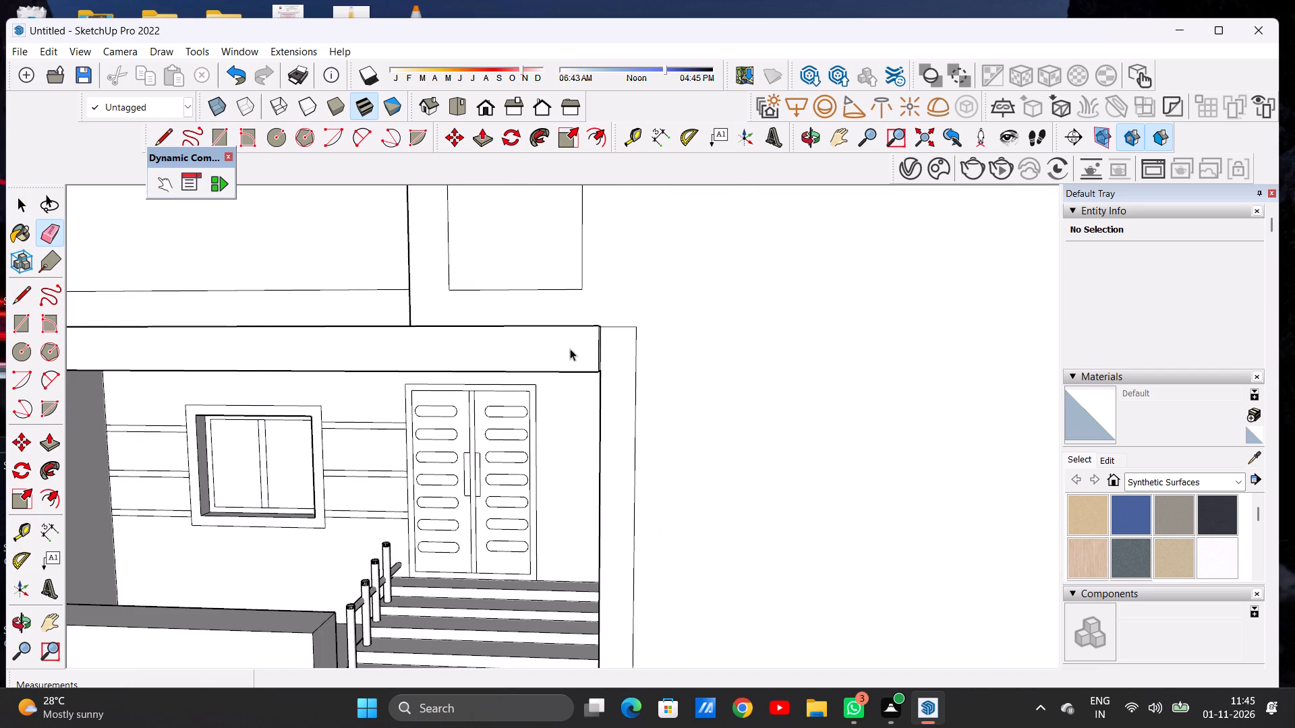
Copy the narrowed strip sideways along the large front wall, away from the porch, by about 1' 5 9/16".
scroll(570, 348, down, 12)
scroll(575, 485, up, 11)
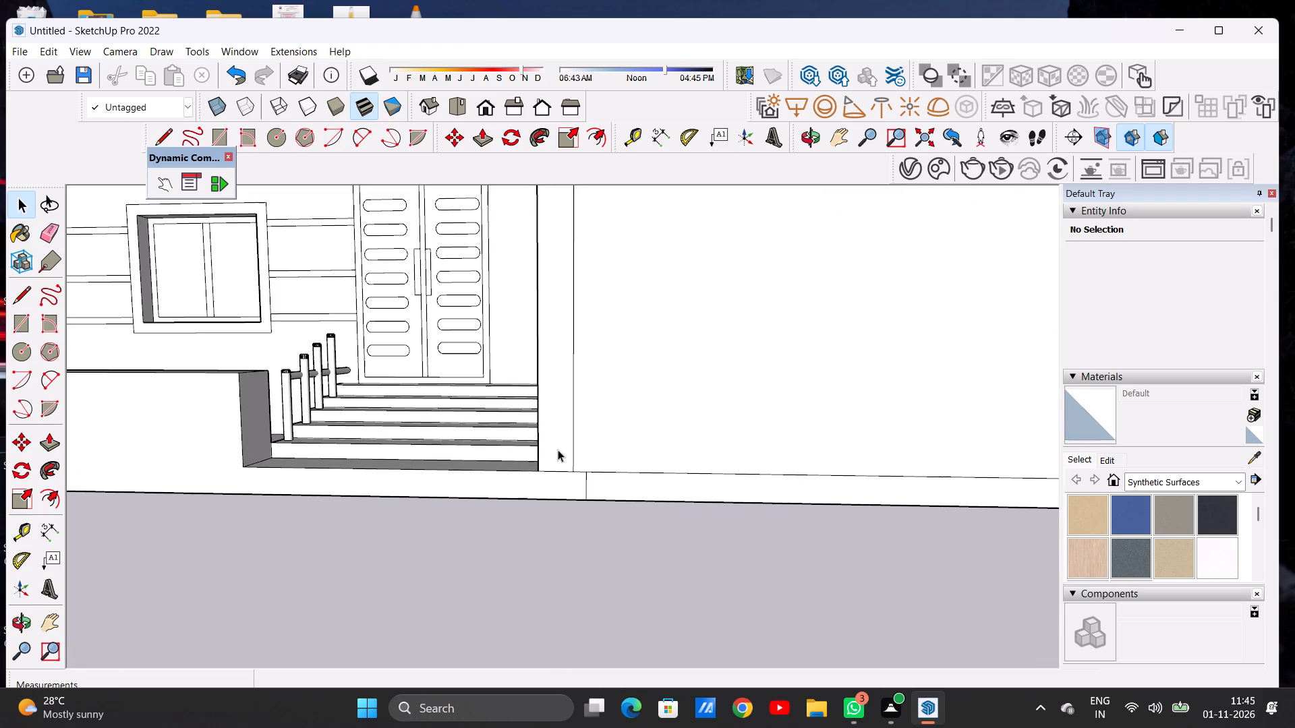
double_click(558, 450)
key(m)
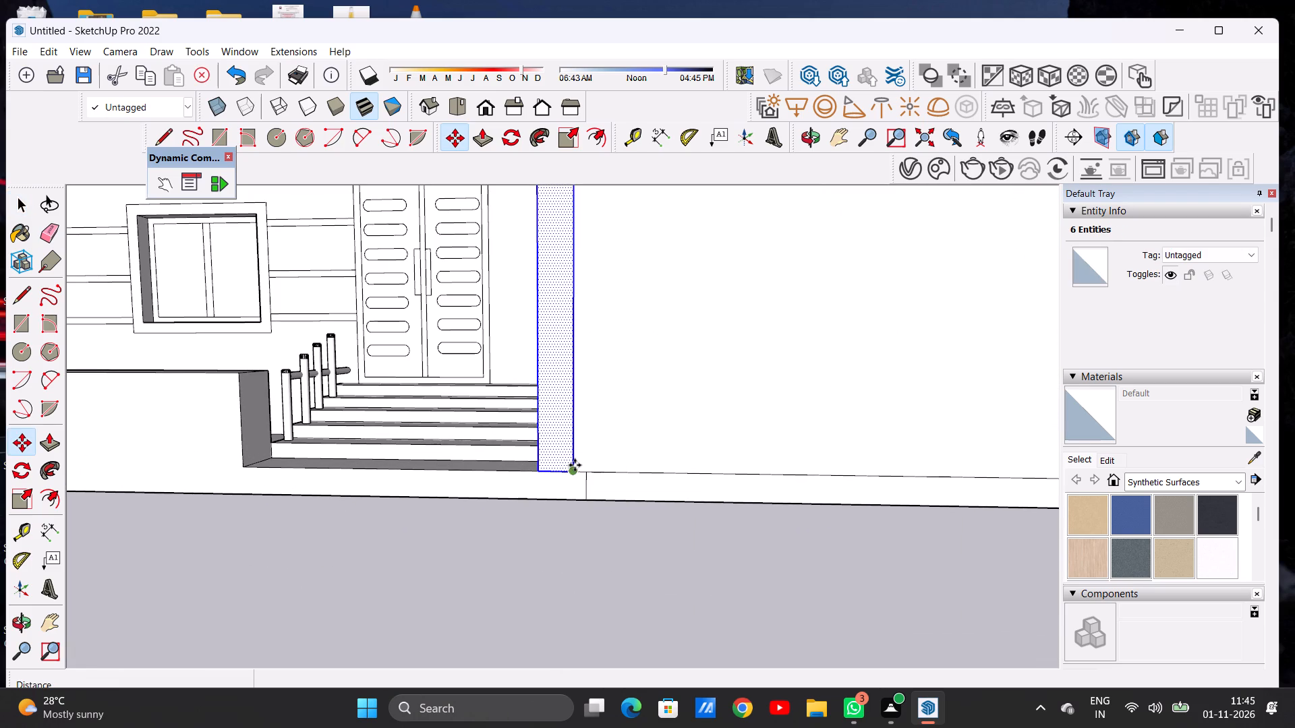
click(575, 465)
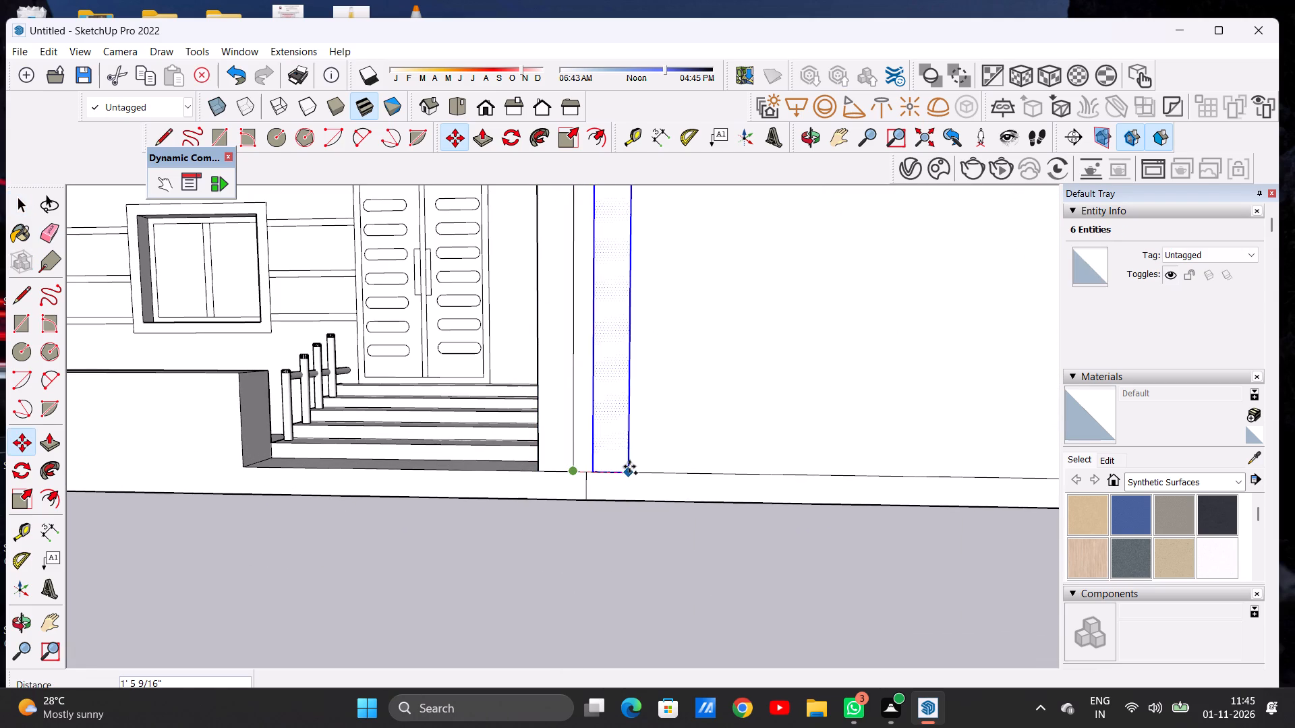
click(629, 466)
key(space)
scroll(596, 458, down, 3)
scroll(596, 458, up, 1)
scroll(596, 458, down, 11)
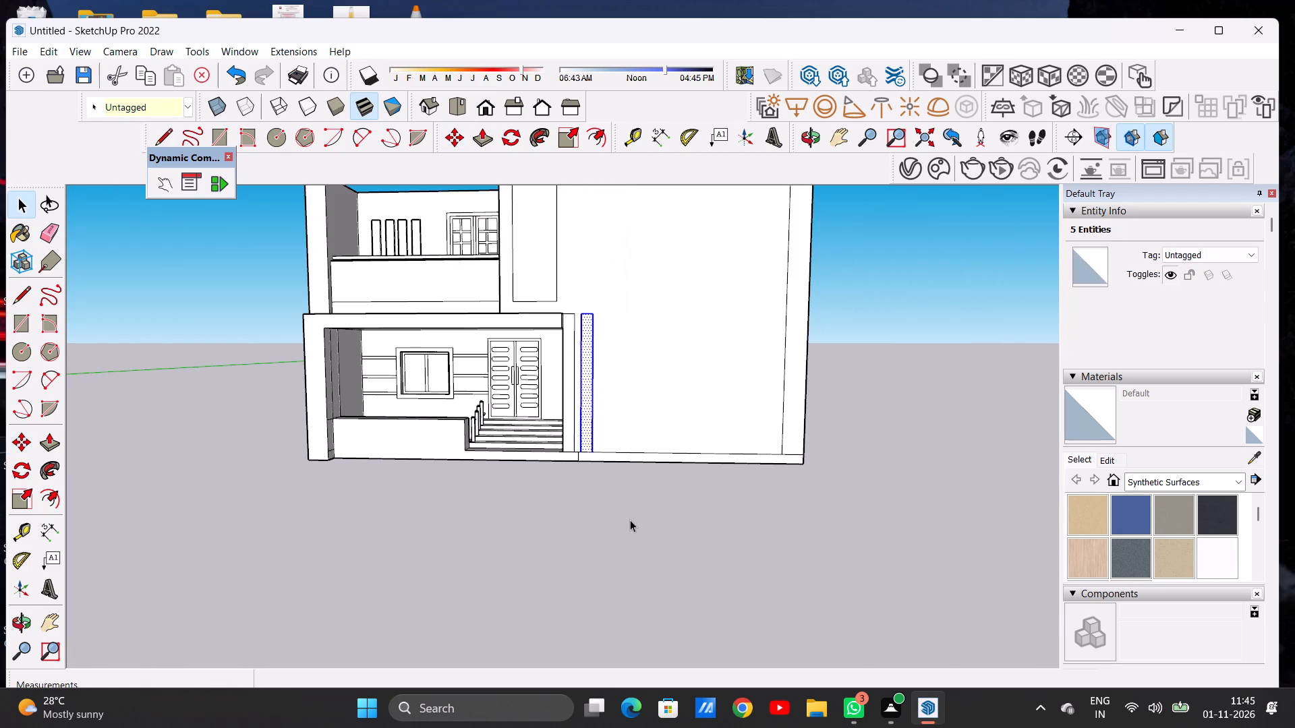
click(630, 520)
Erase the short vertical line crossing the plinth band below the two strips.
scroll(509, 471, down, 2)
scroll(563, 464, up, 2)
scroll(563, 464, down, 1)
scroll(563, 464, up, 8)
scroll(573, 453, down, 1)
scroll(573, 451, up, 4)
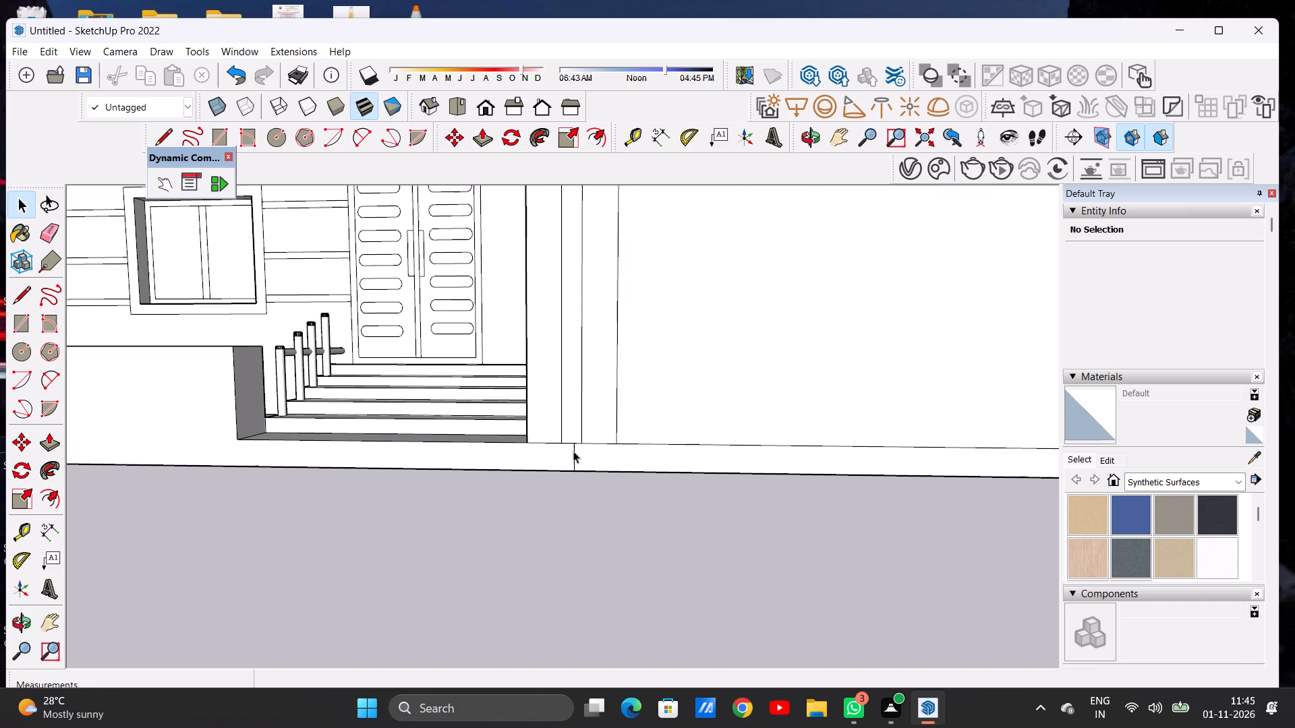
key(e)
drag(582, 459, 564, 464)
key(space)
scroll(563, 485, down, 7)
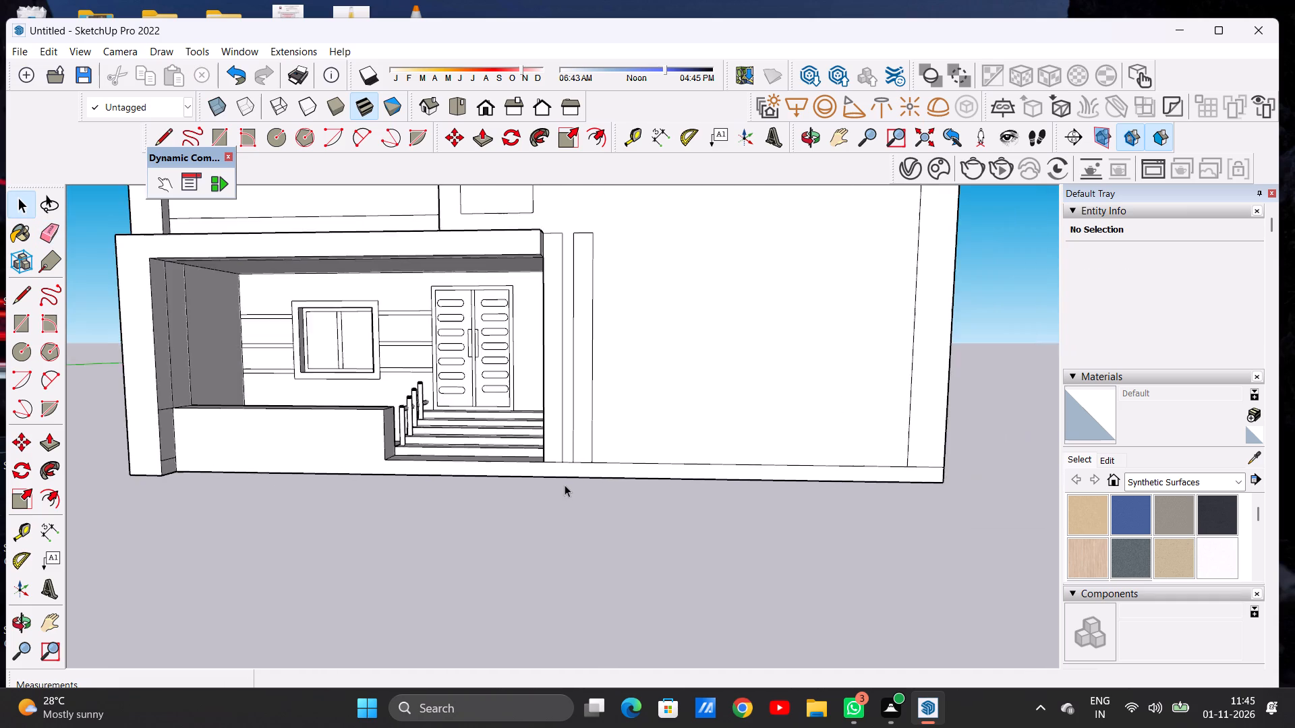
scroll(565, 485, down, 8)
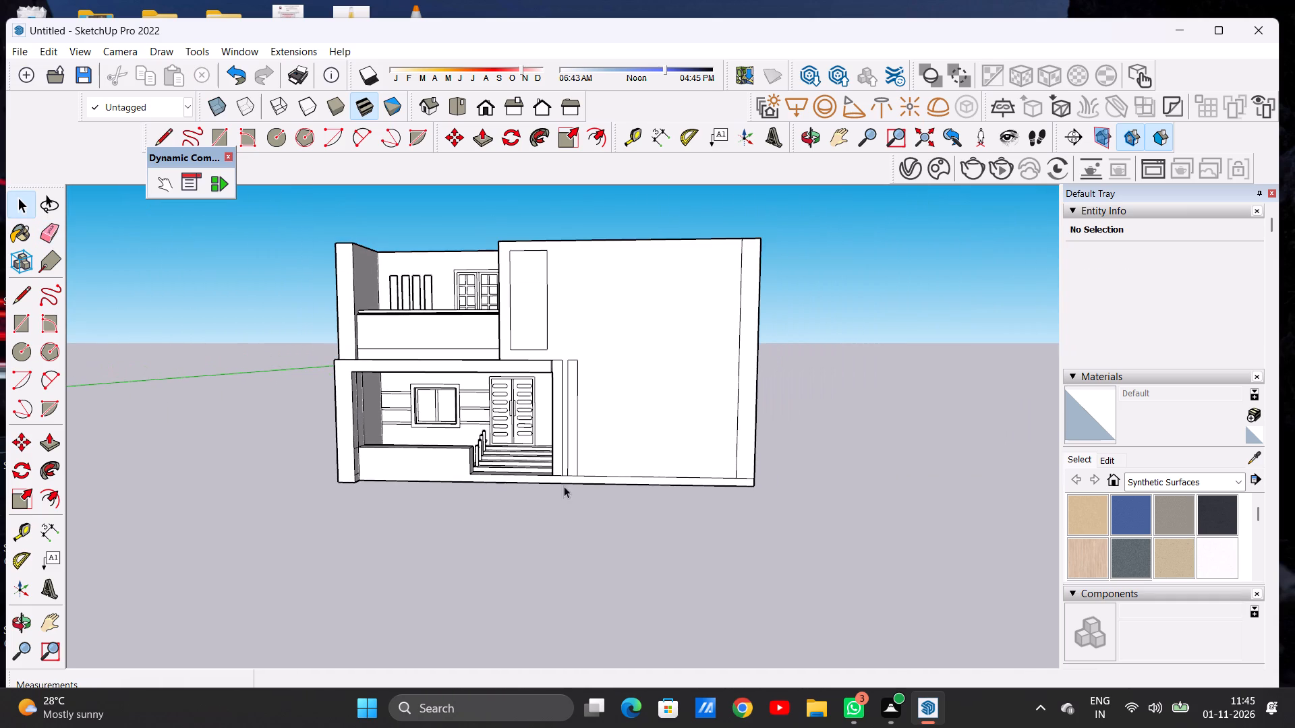
Draw a rectangle about 11 1/8" by 2 3/4" on top of the strip nearest the porch opening.
scroll(584, 357, up, 10)
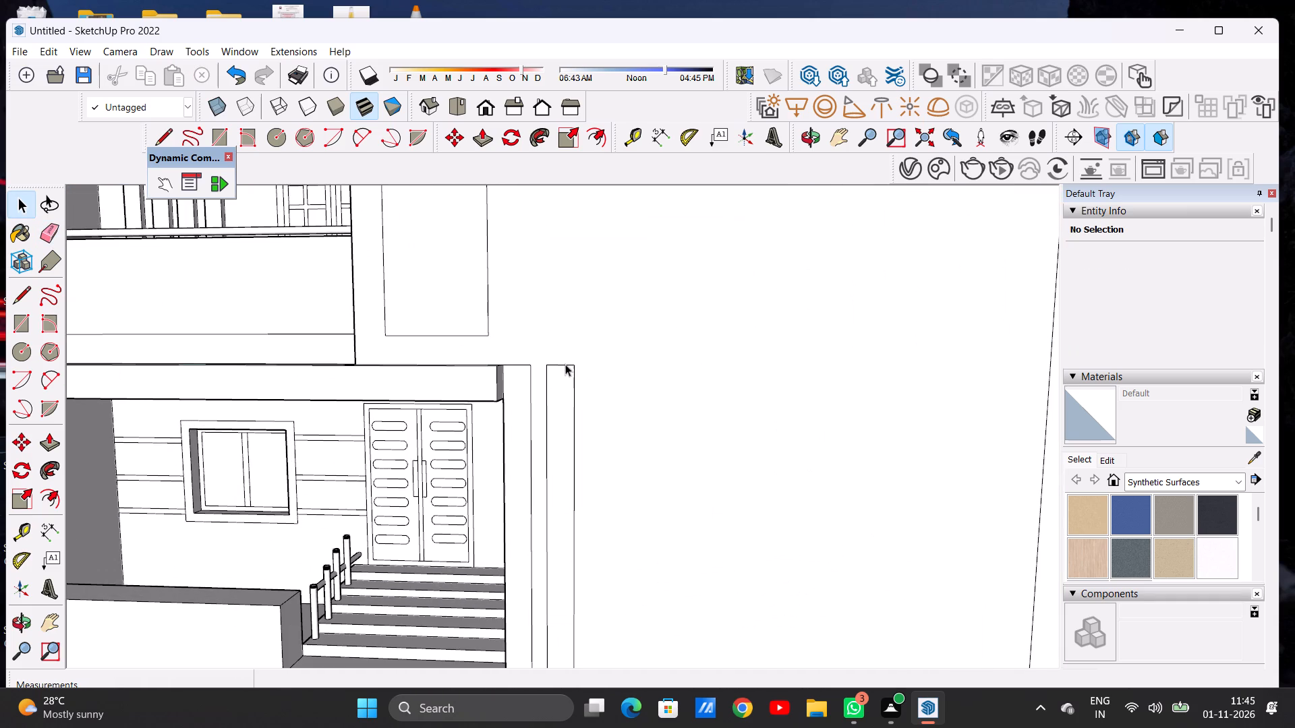
scroll(565, 364, down, 6)
middle_drag(535, 387, 543, 395)
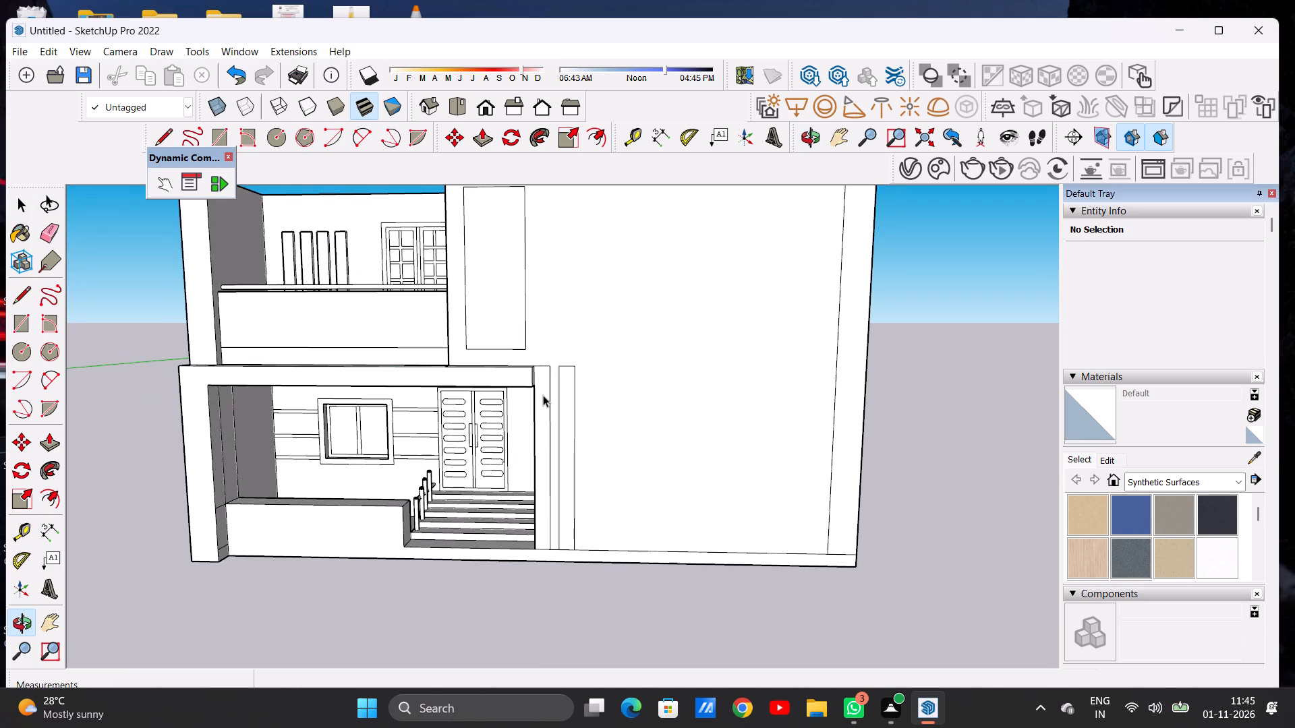
scroll(541, 361, up, 9)
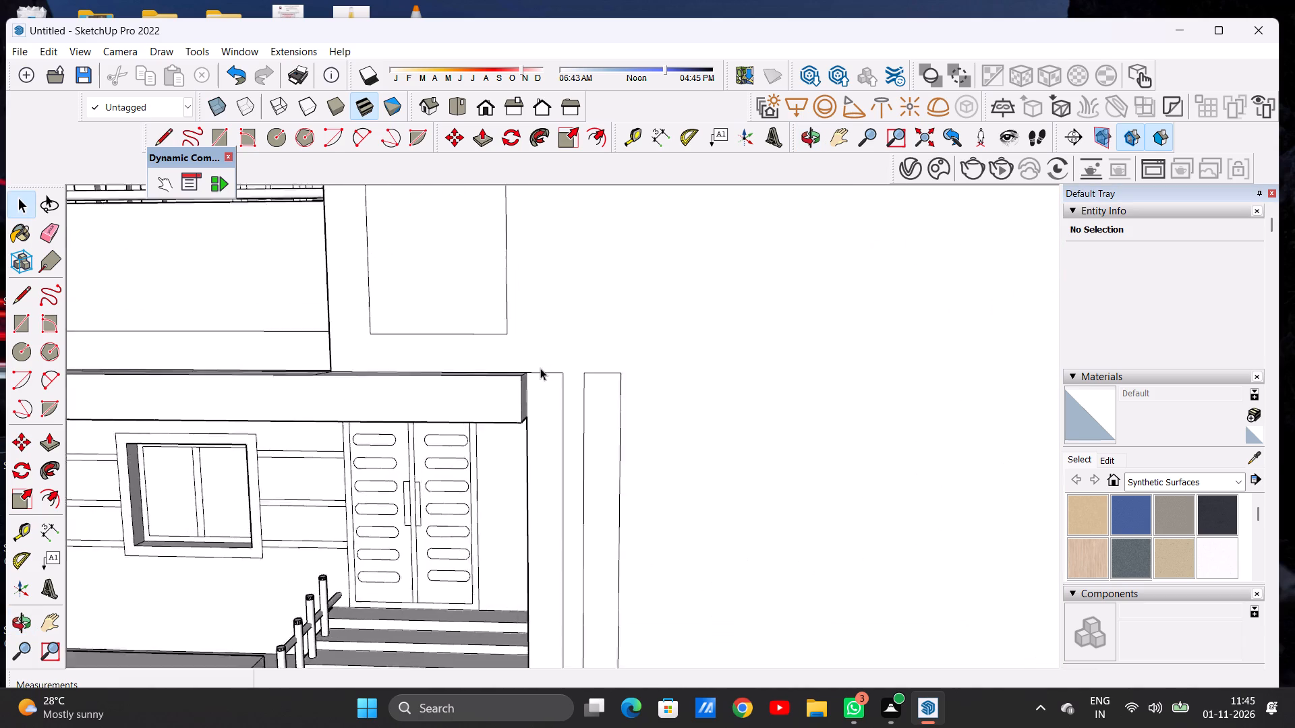
scroll(540, 368, up, 3)
key(r)
scroll(540, 368, up, 7)
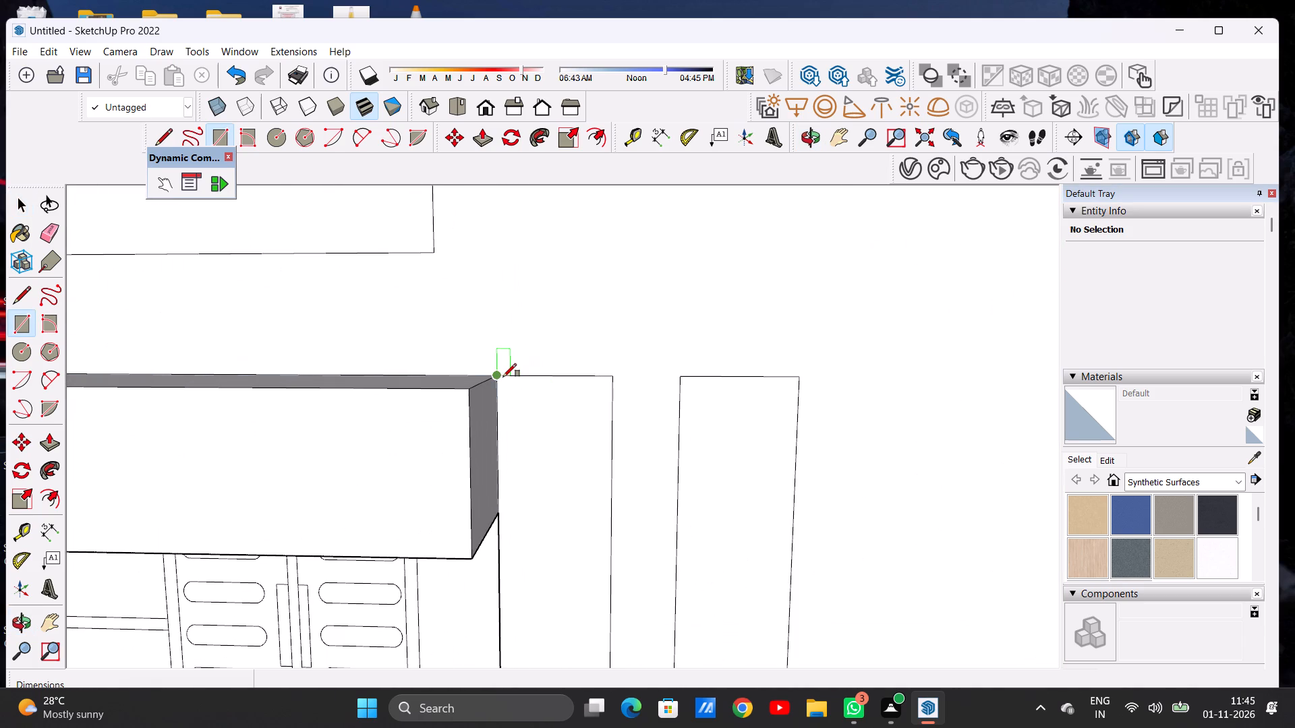
click(503, 377)
click(614, 375)
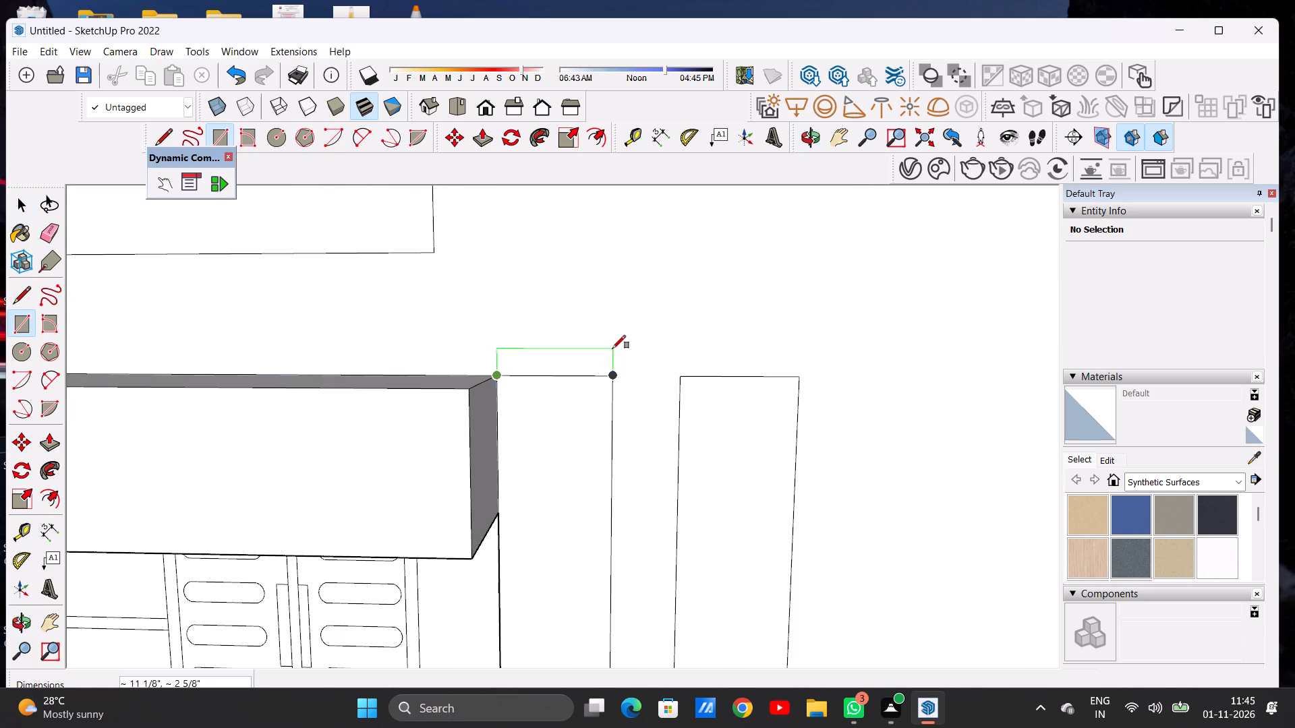
click(612, 347)
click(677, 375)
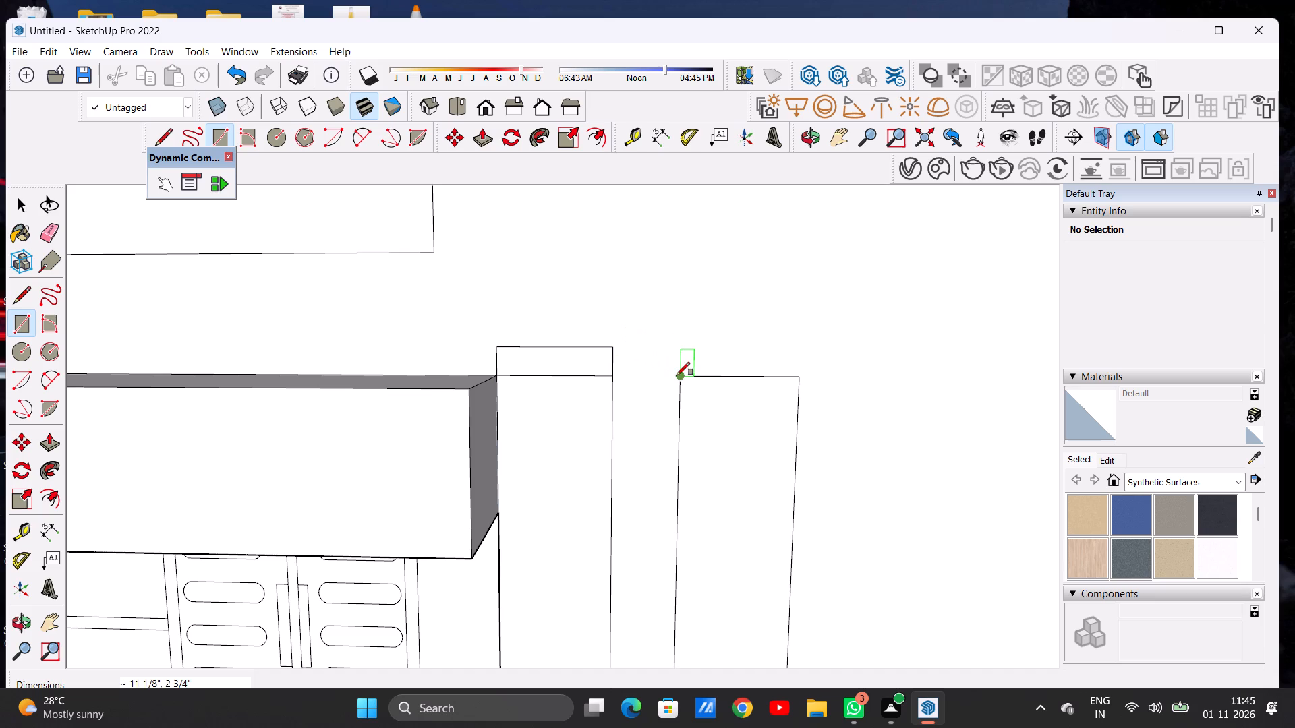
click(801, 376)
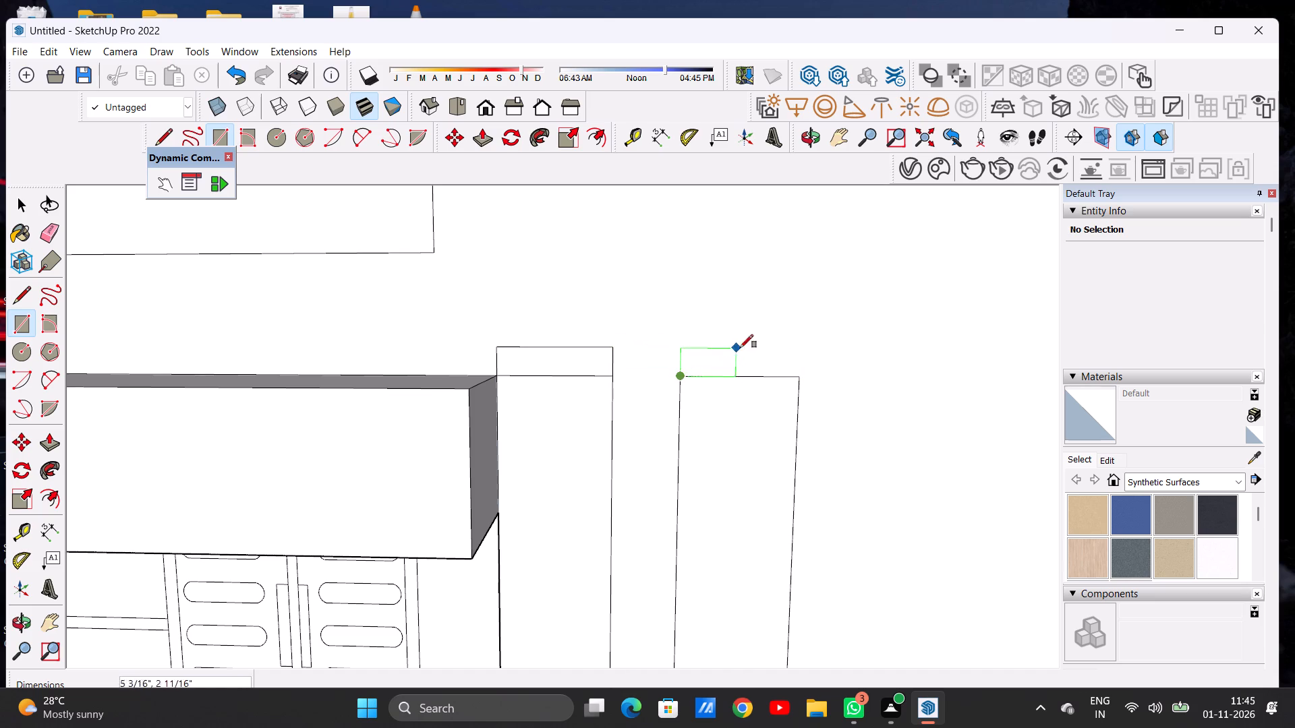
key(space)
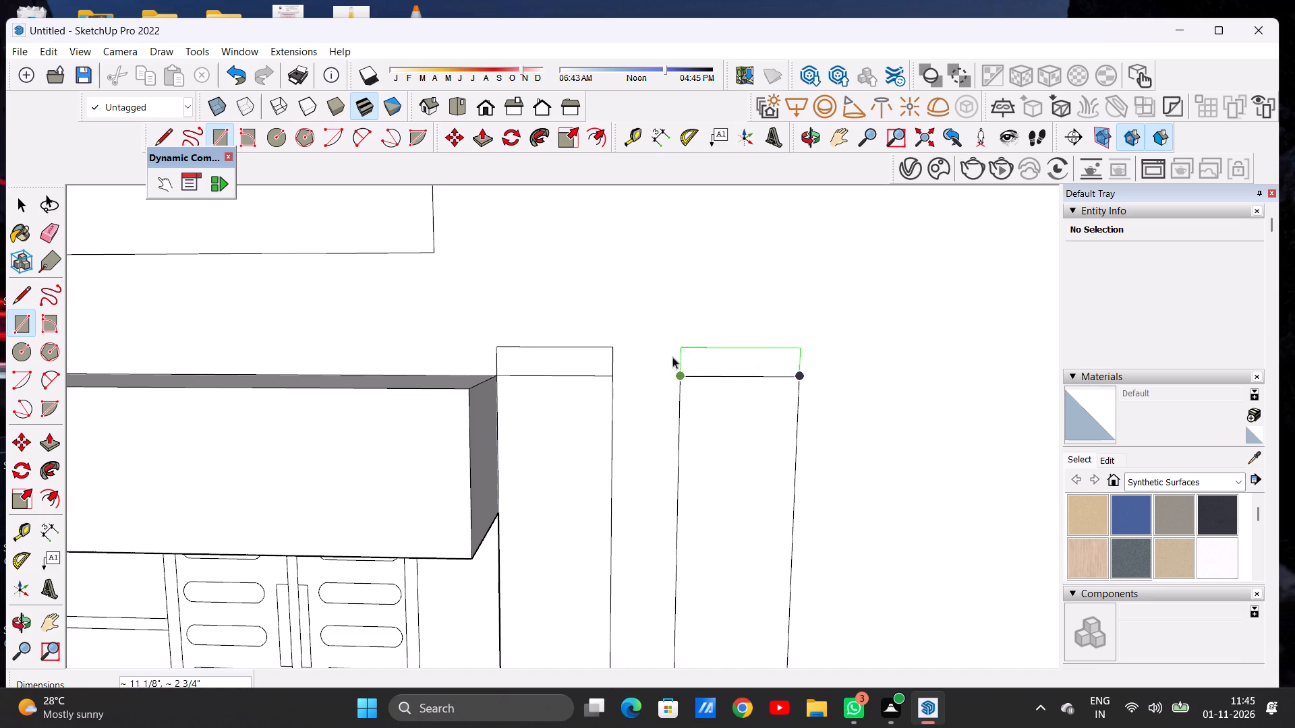
Copy the small top rectangle about 1' 5 9/16" sideways onto the top of the second strip.
double_click(605, 361)
key(m)
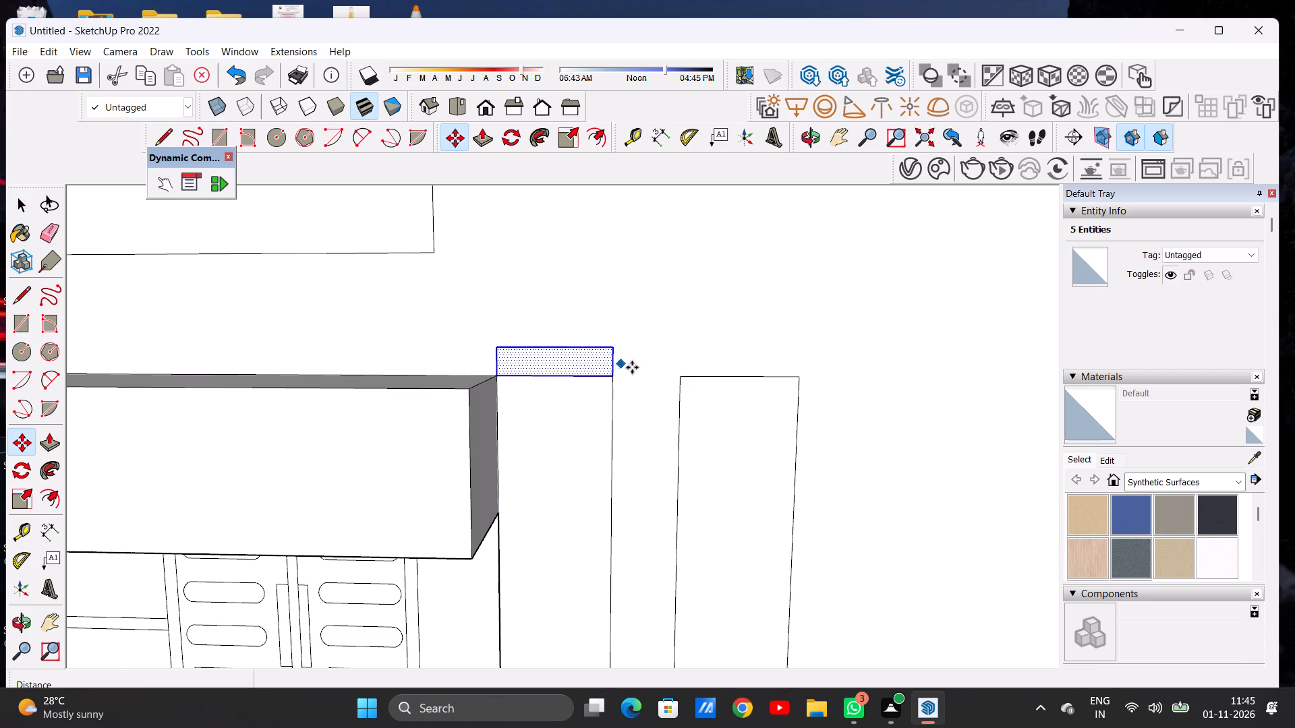
click(615, 378)
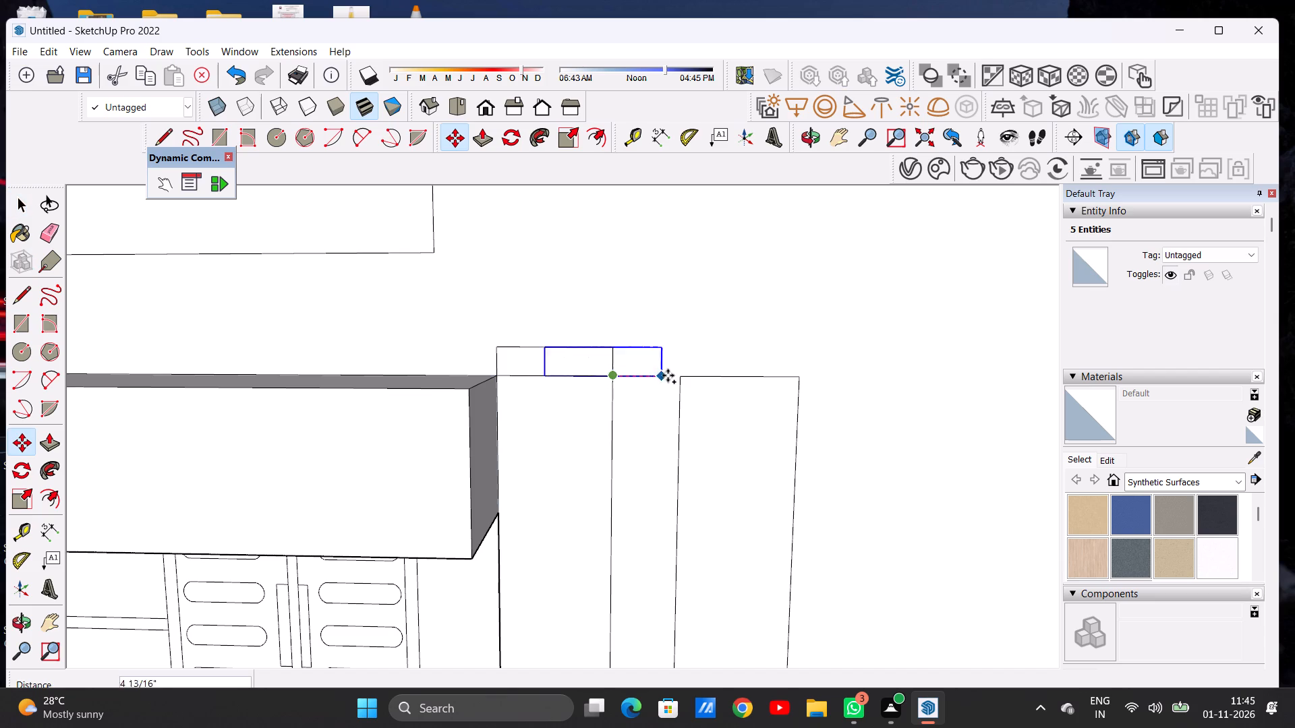
click(799, 374)
key(space)
scroll(539, 375, down, 6)
scroll(539, 375, up, 1)
scroll(539, 375, down, 20)
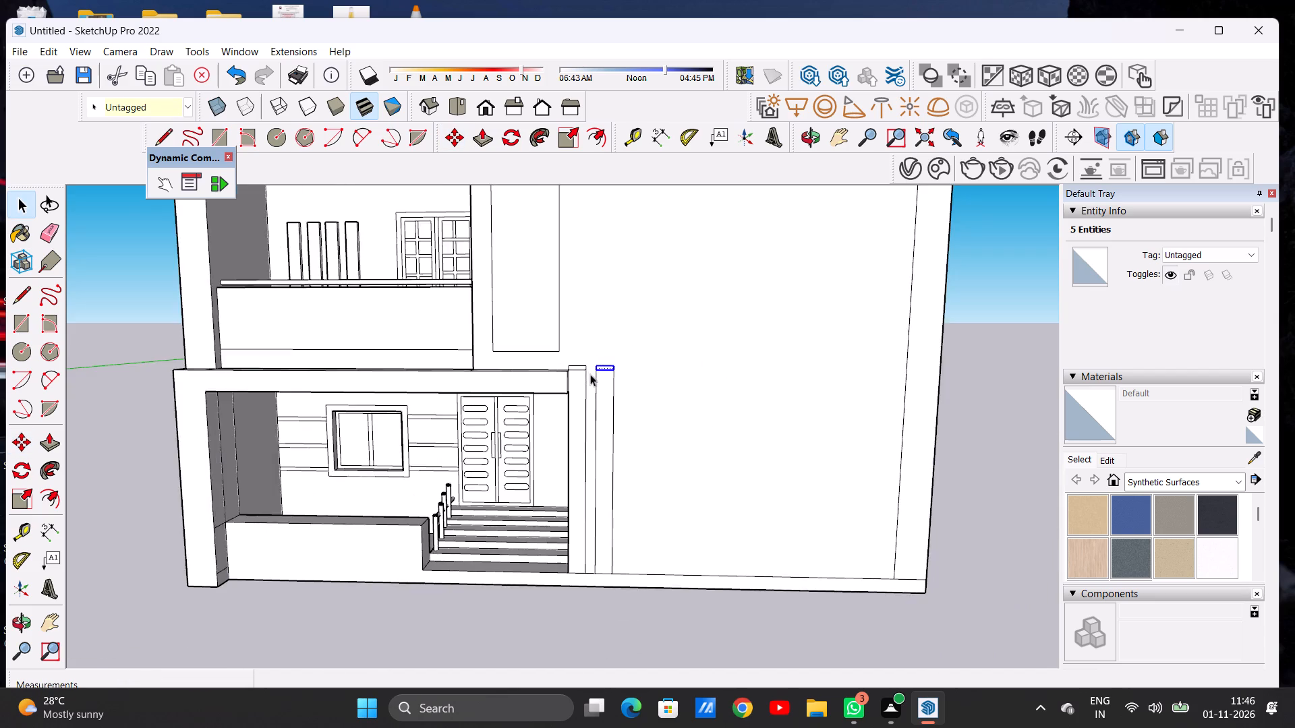
scroll(590, 374, down, 3)
click(908, 329)
Erase the horizontal lines dividing both strips from their top rectangles so each becomes one taller face.
scroll(584, 383, up, 12)
scroll(579, 365, down, 1)
scroll(579, 365, up, 7)
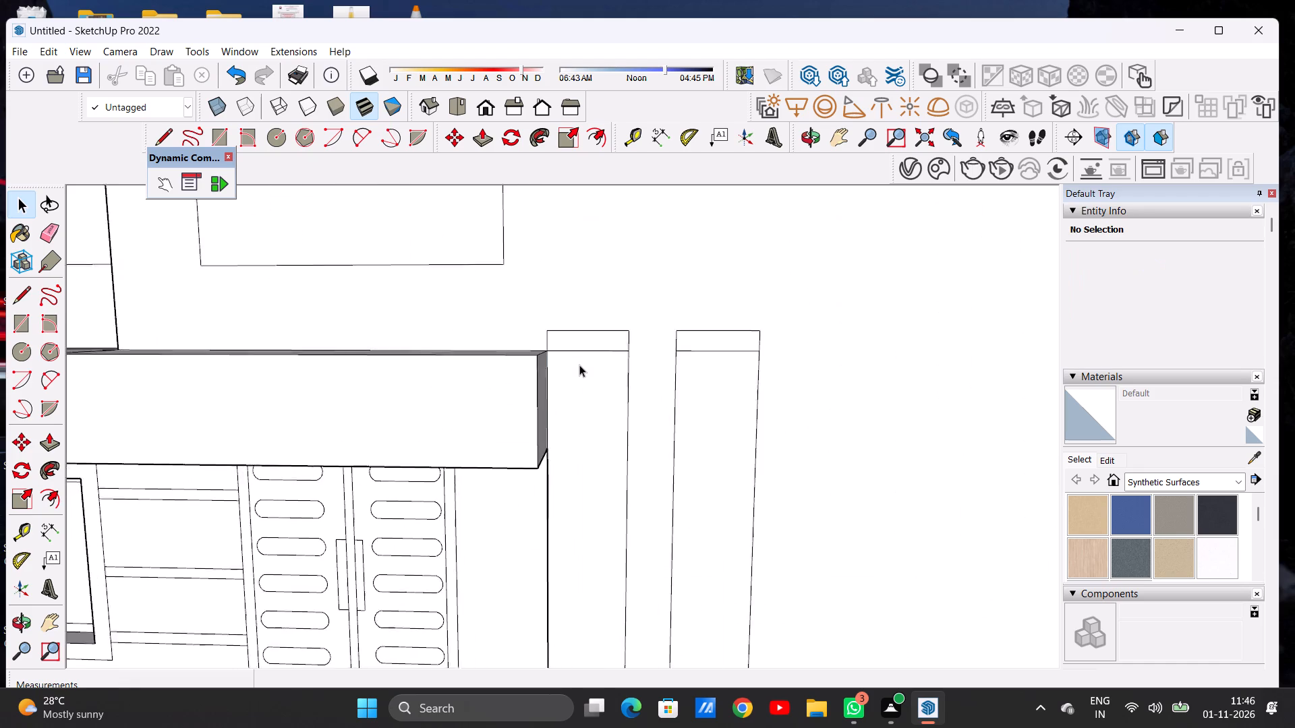
scroll(579, 365, up, 2)
key(e)
click(577, 348)
click(730, 347)
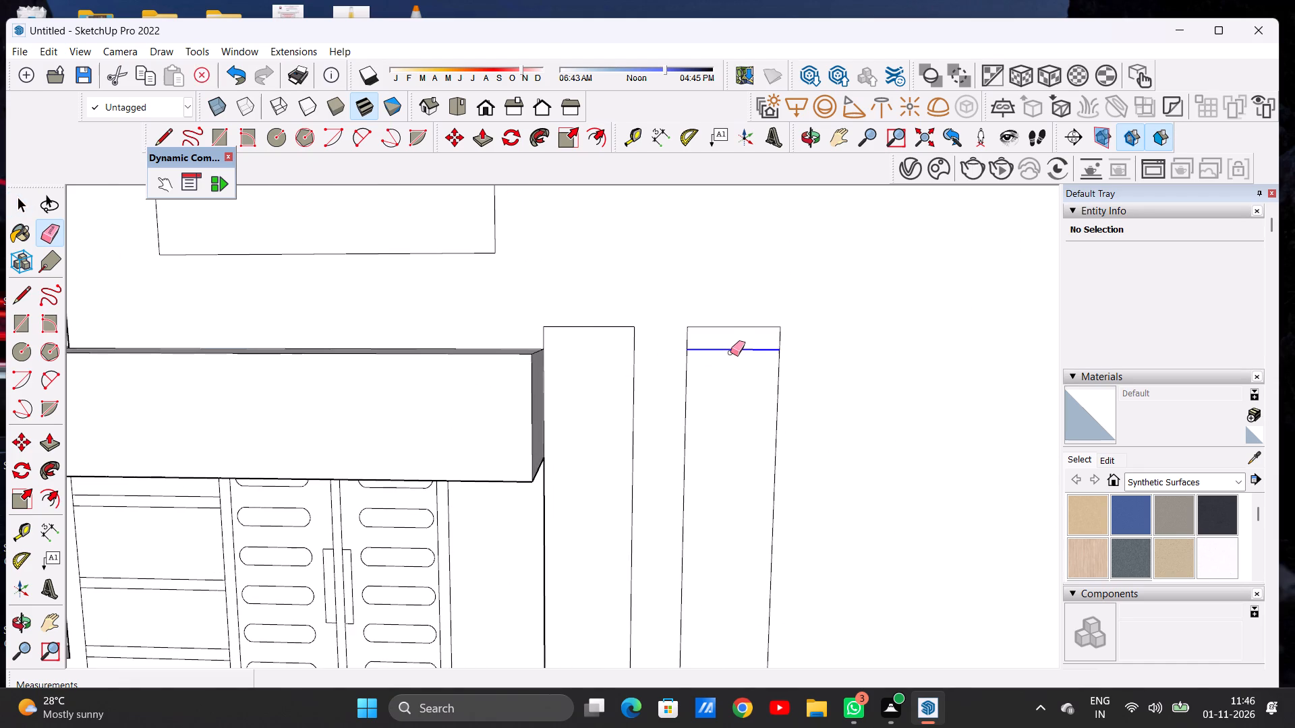
key(space)
Push/Pull the strip nearest the porch opening about 1' 3" out from the front wall and extend the second strip level with it.
scroll(605, 421, down, 20)
scroll(605, 421, down, 5)
middle_drag(681, 437, 637, 437)
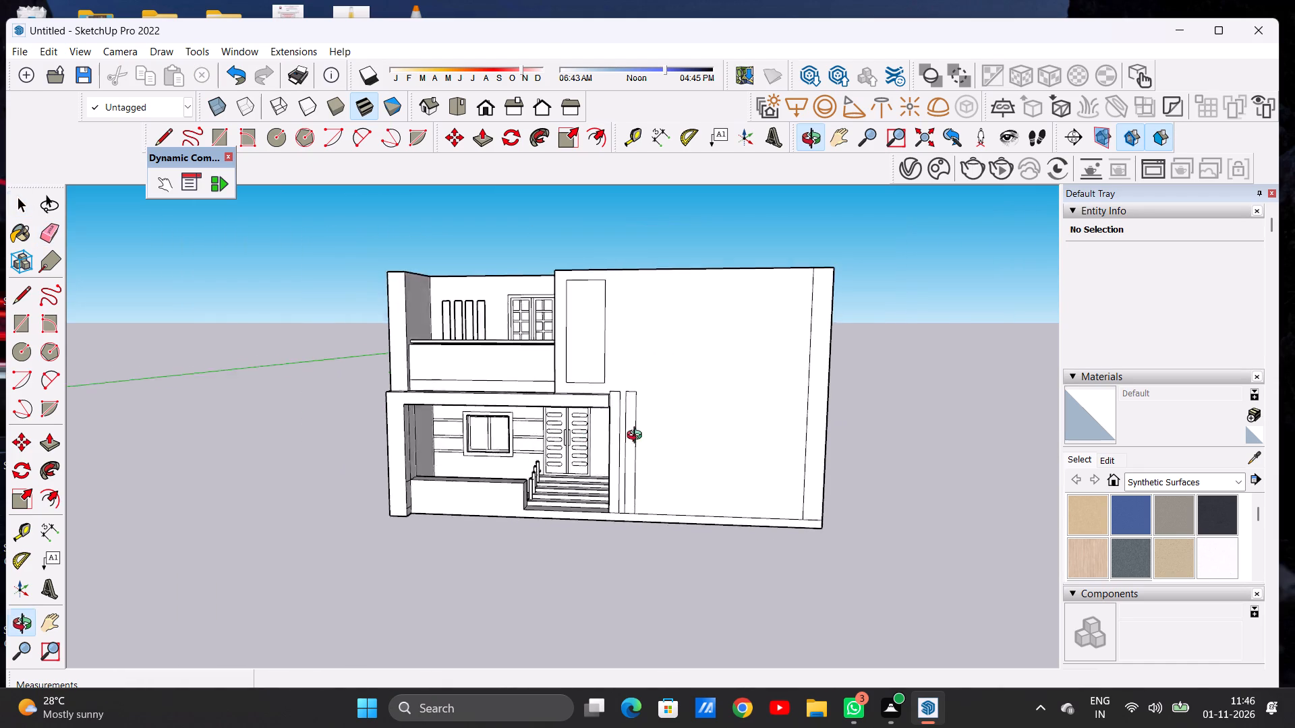
middle_drag(637, 437, 479, 511)
scroll(572, 427, up, 8)
scroll(572, 427, down, 1)
scroll(572, 427, up, 1)
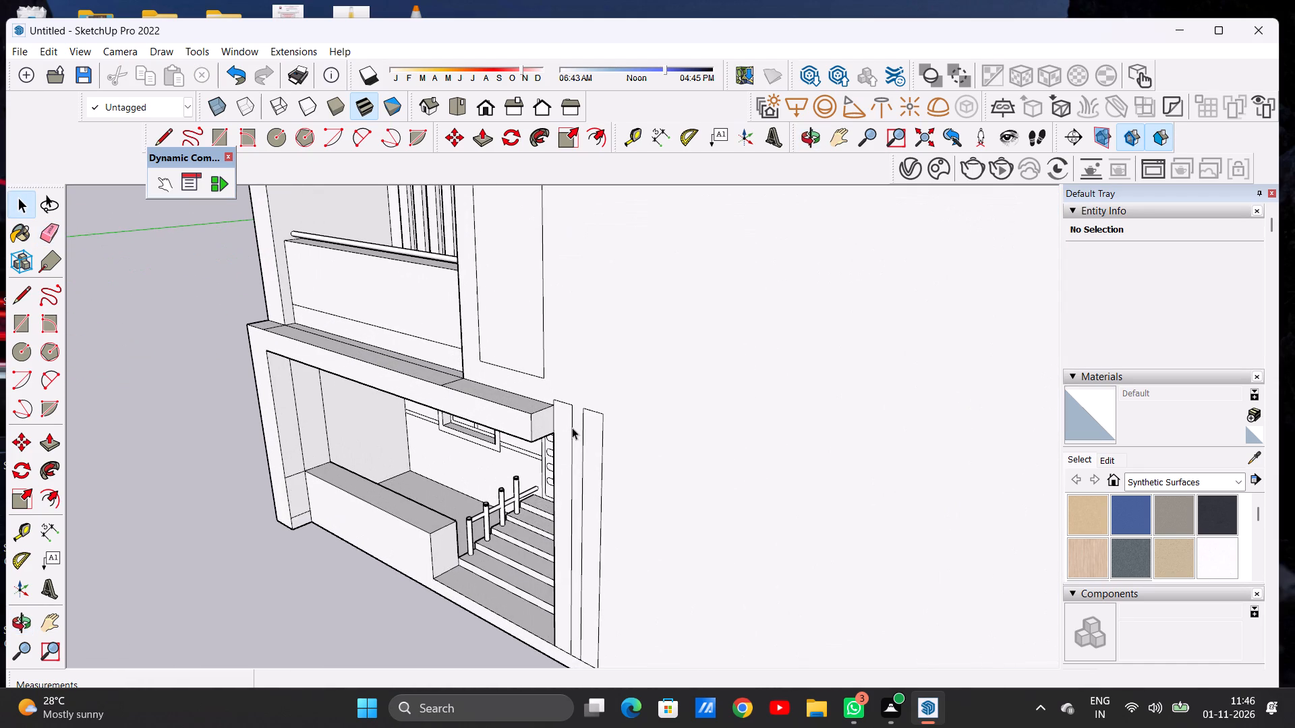
key(p)
scroll(556, 411, up, 8)
click(567, 411)
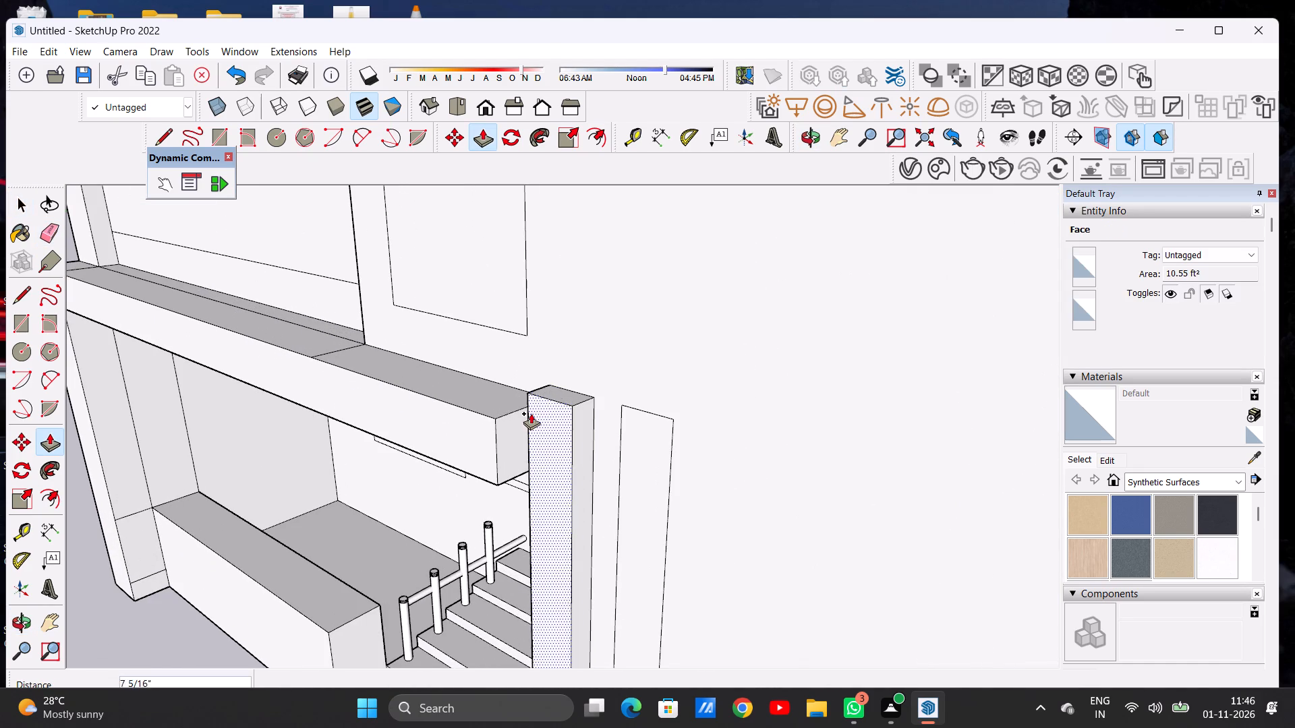
click(456, 402)
click(637, 427)
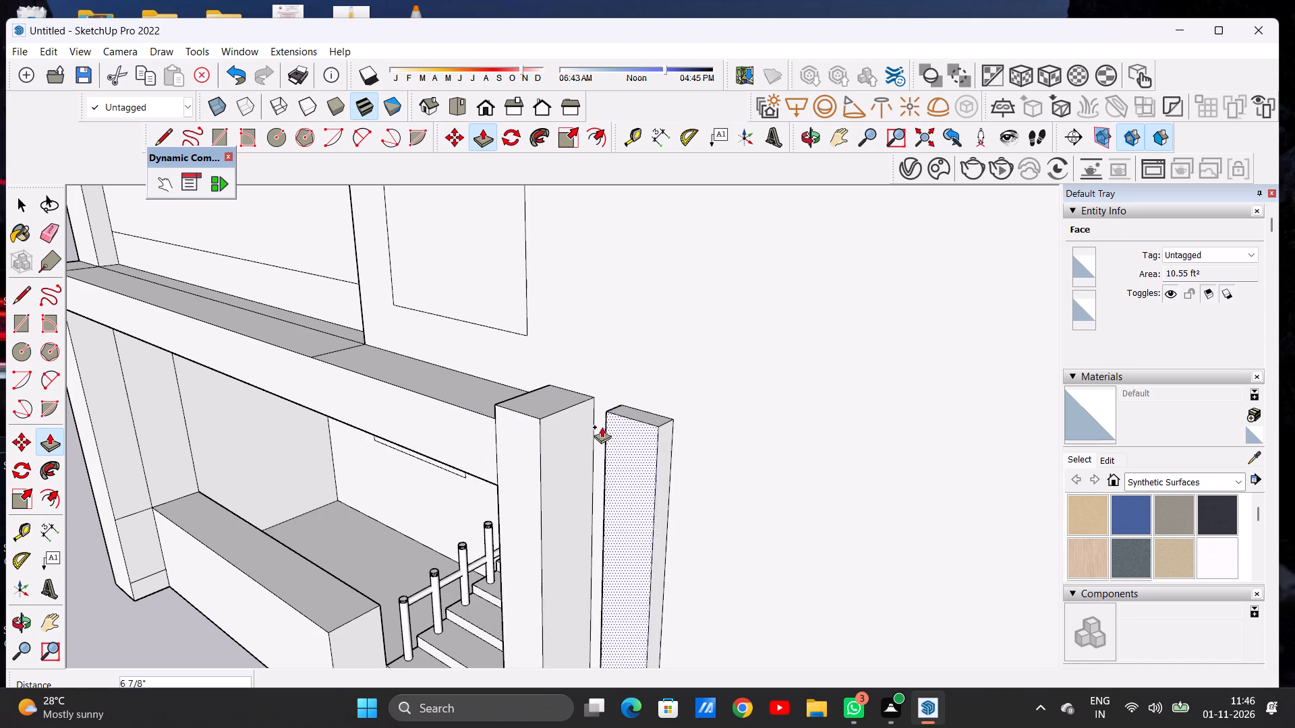
click(542, 420)
key(space)
Examine the whole front facade with the two extruded strips beside the porch.
scroll(549, 439, down, 11)
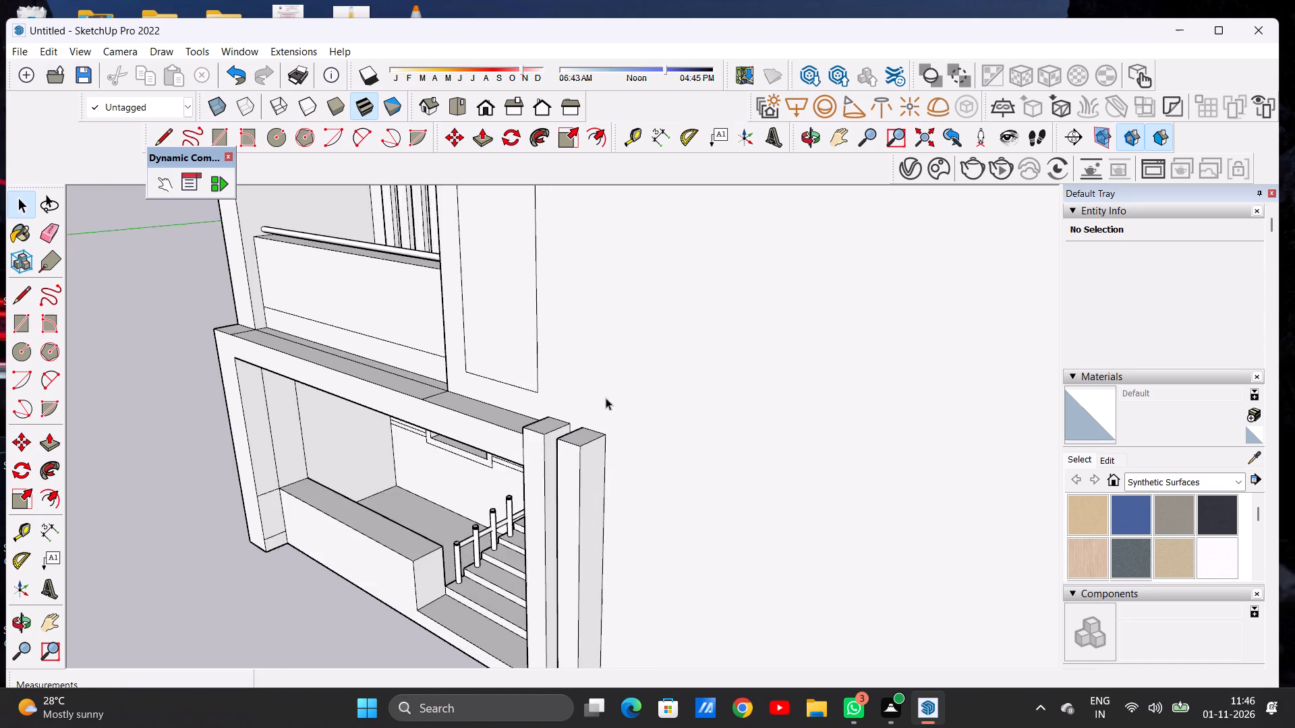
scroll(606, 398, down, 4)
middle_drag(558, 454, 695, 396)
middle_drag(519, 454, 548, 436)
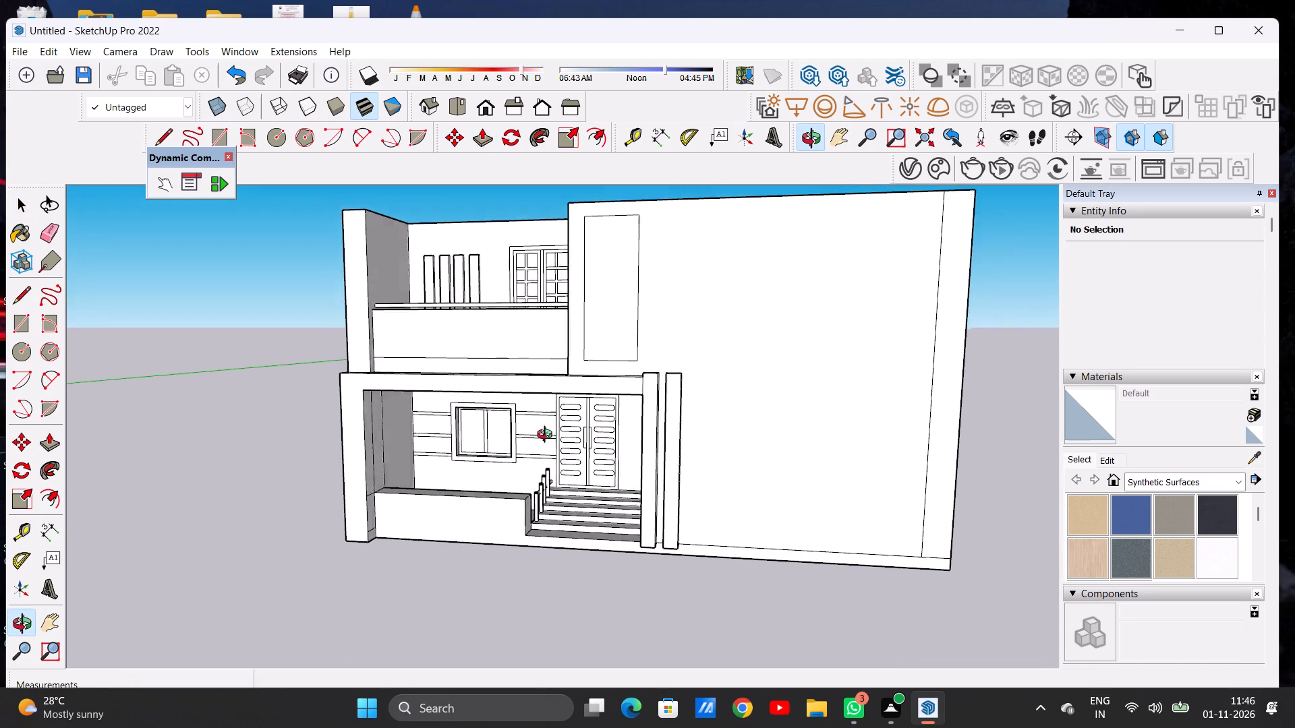
middle_drag(548, 436, 554, 434)
scroll(522, 468, down, 15)
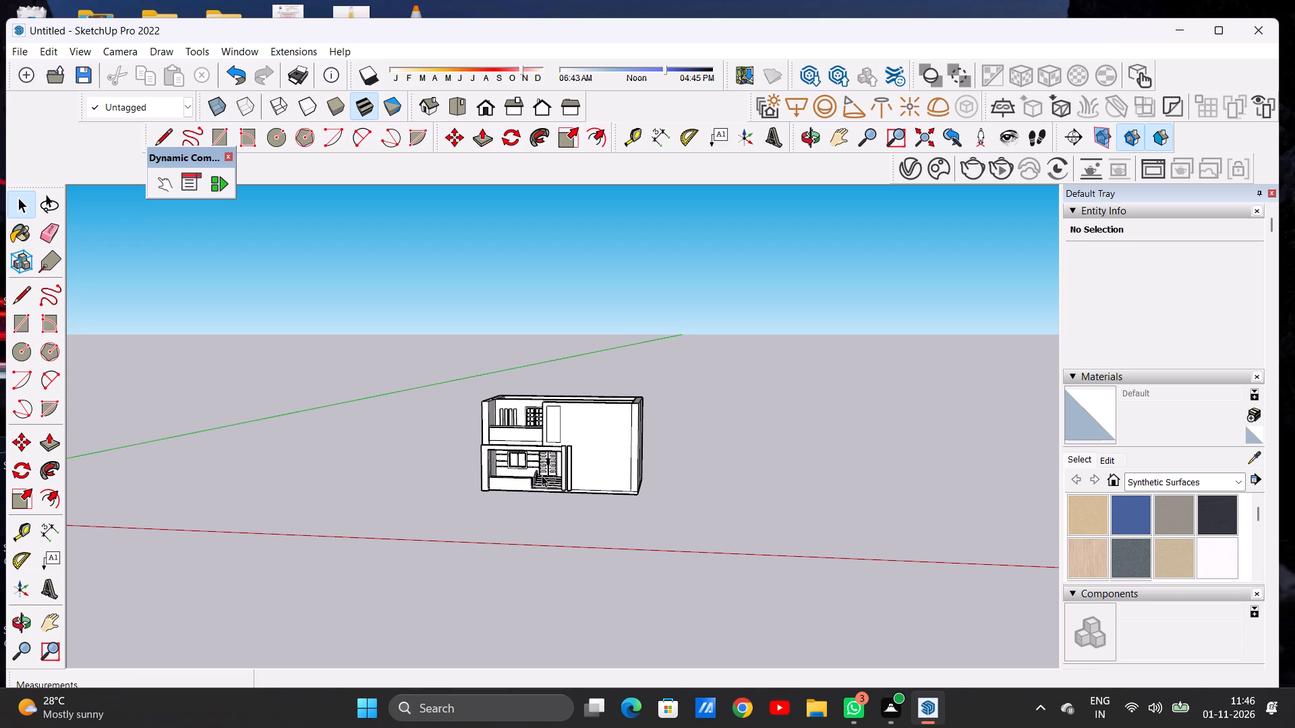
scroll(571, 429, down, 3)
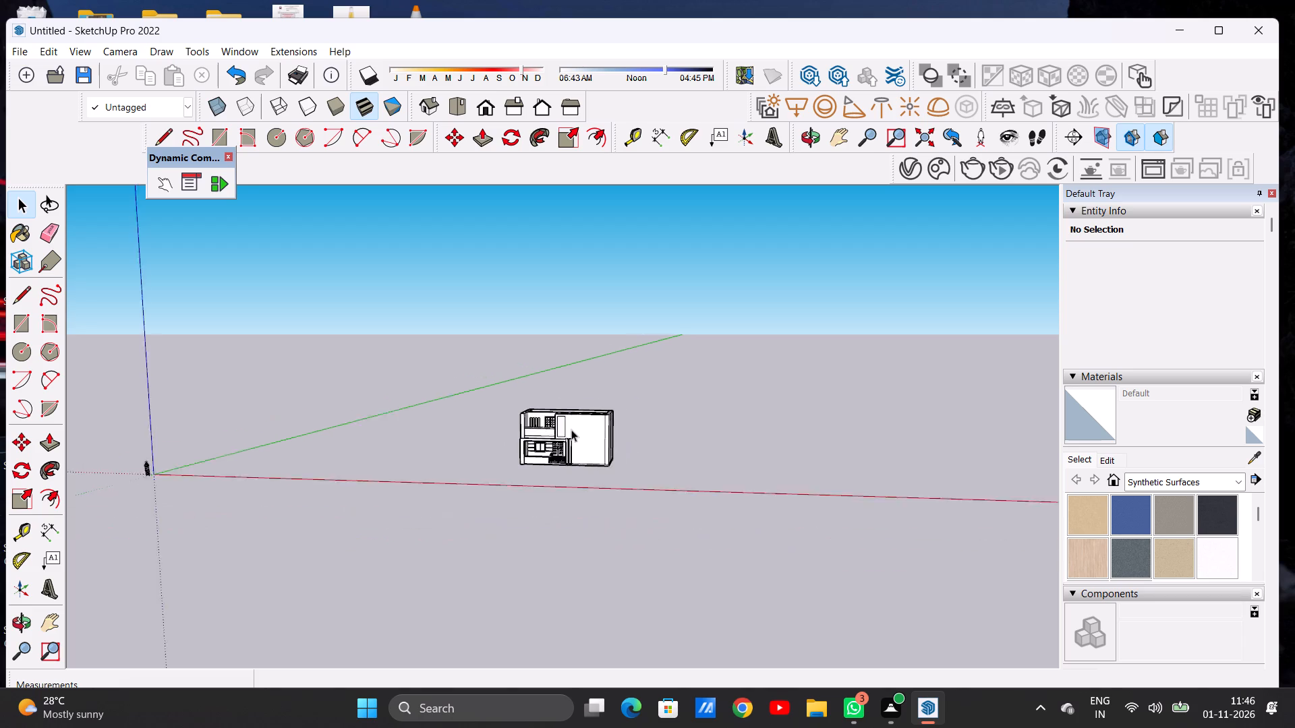
scroll(571, 429, down, 6)
scroll(587, 442, up, 17)
middle_drag(526, 429, 558, 399)
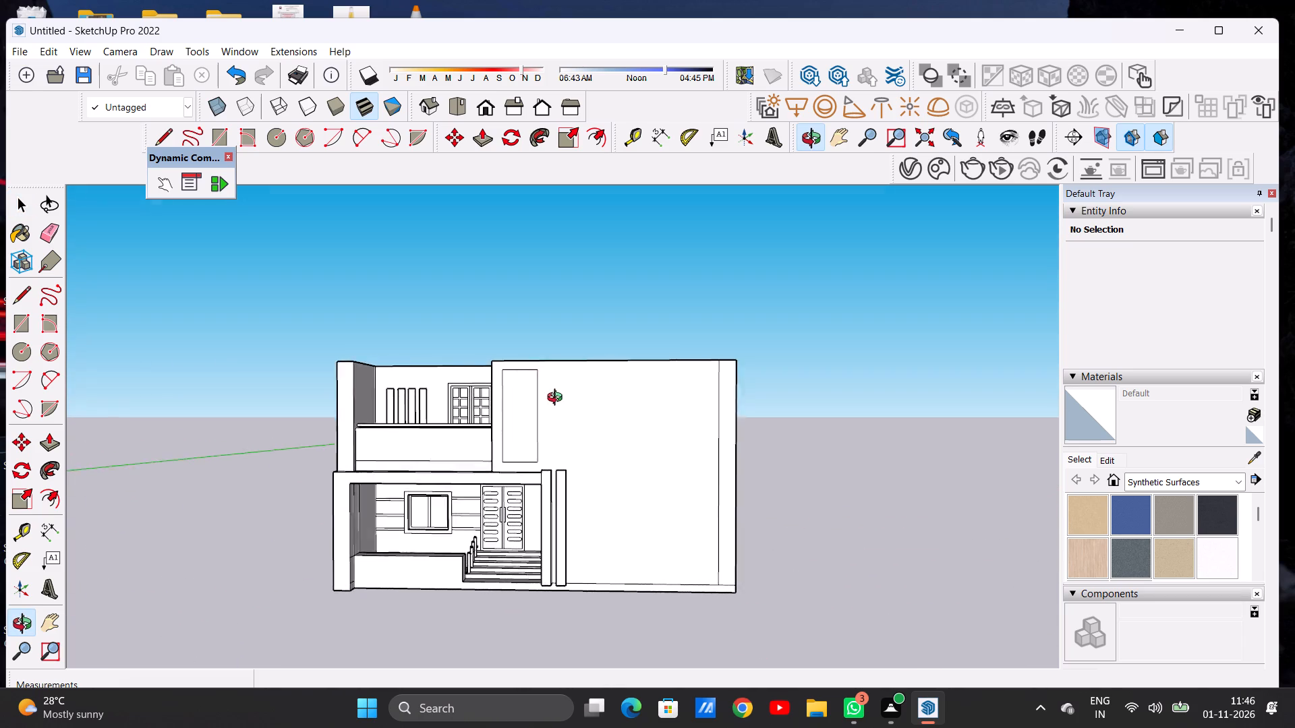
middle_drag(558, 399, 542, 398)
middle_click(542, 398)
scroll(735, 455, down, 4)
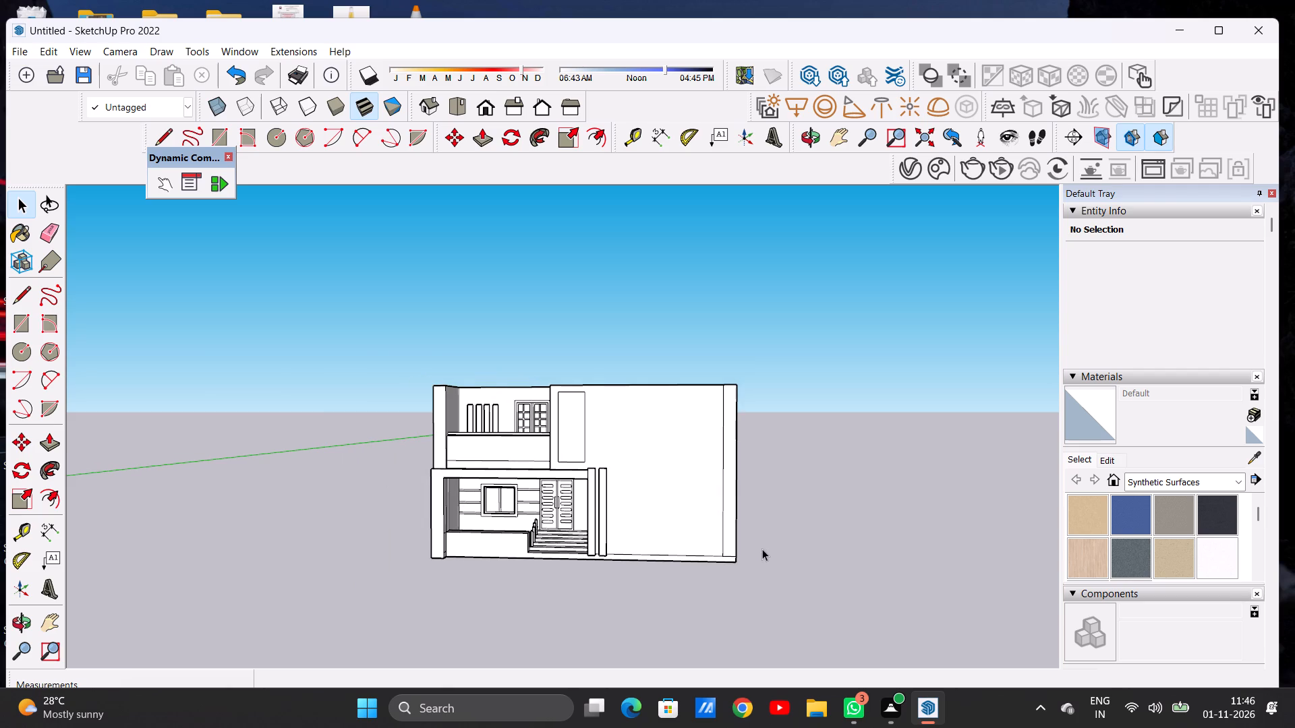
Move the tall vertical line near the outer corner of the front wall about 1' 8 1/4" toward the porch.
scroll(732, 559, up, 6)
scroll(732, 559, down, 1)
scroll(732, 559, up, 2)
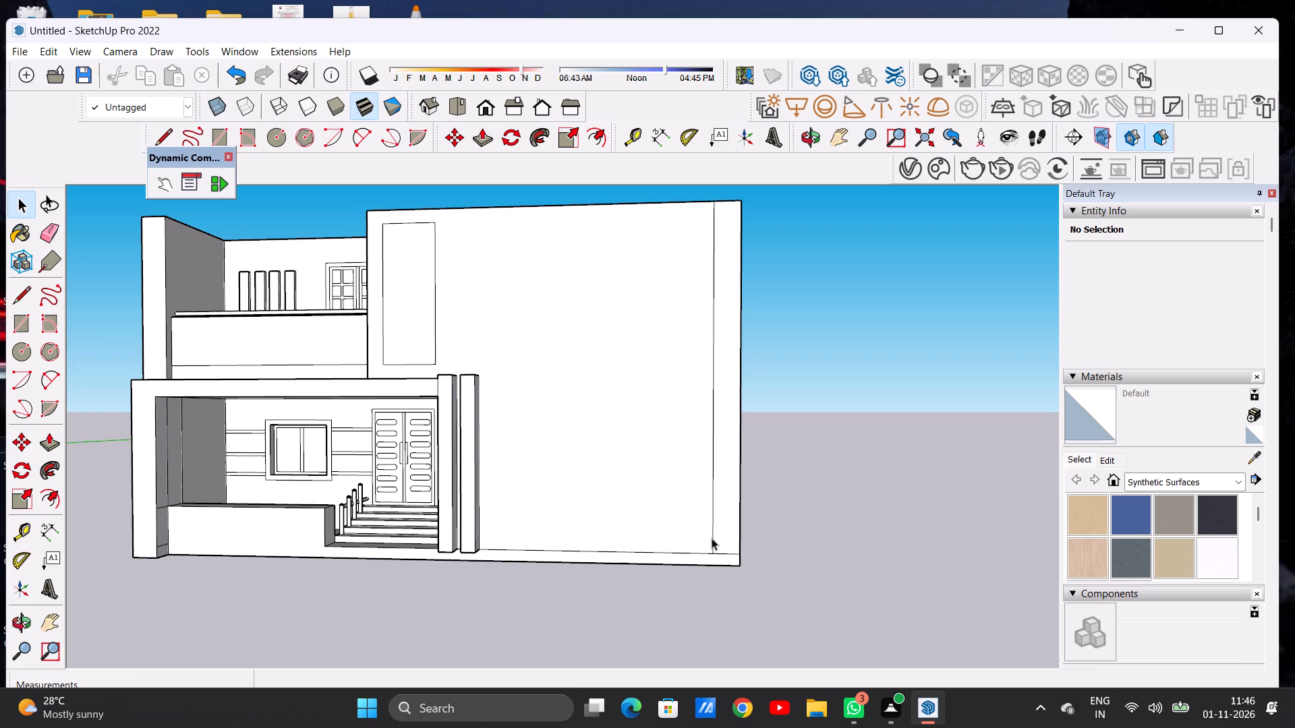
click(712, 538)
key(m)
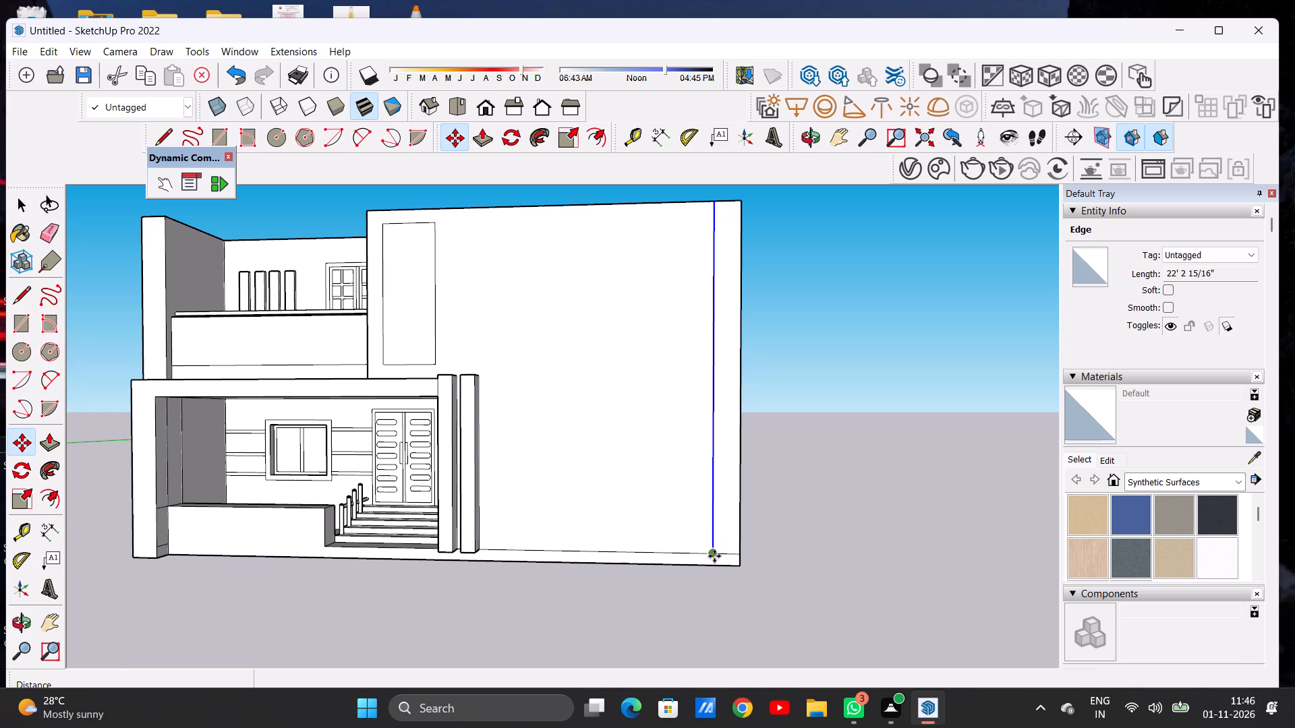
click(714, 556)
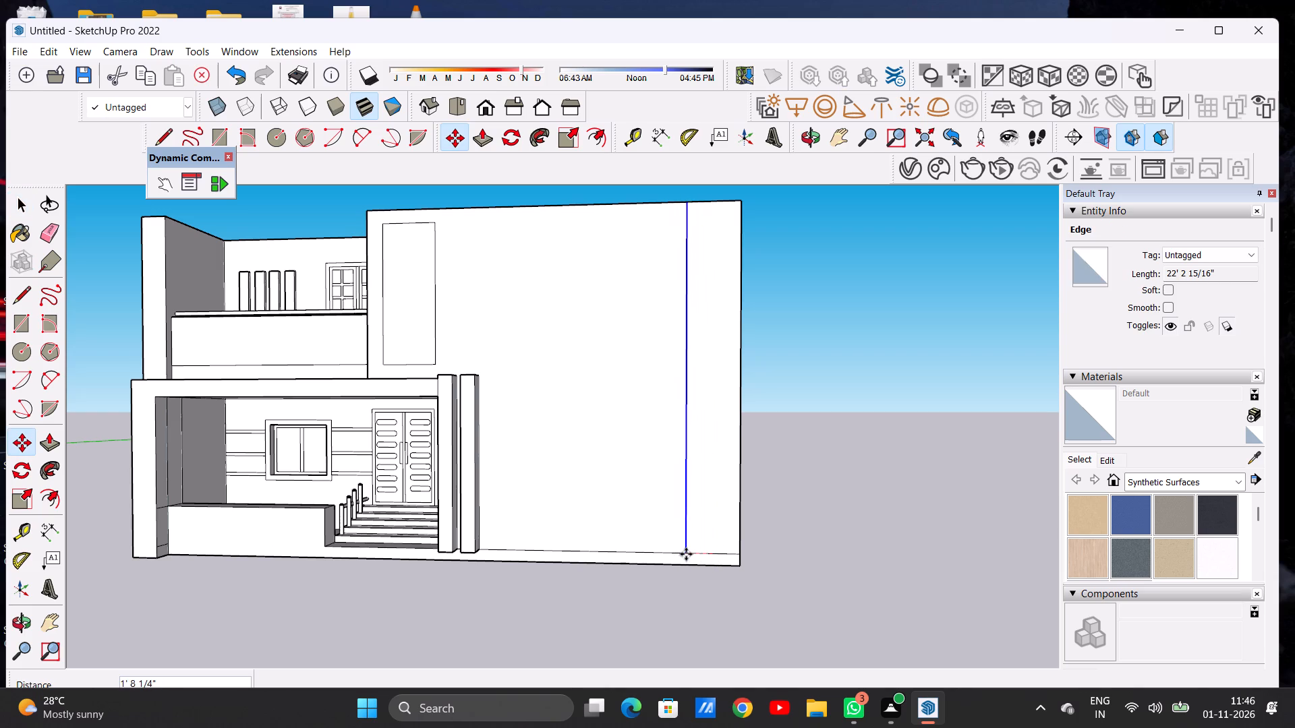
click(686, 554)
key(space)
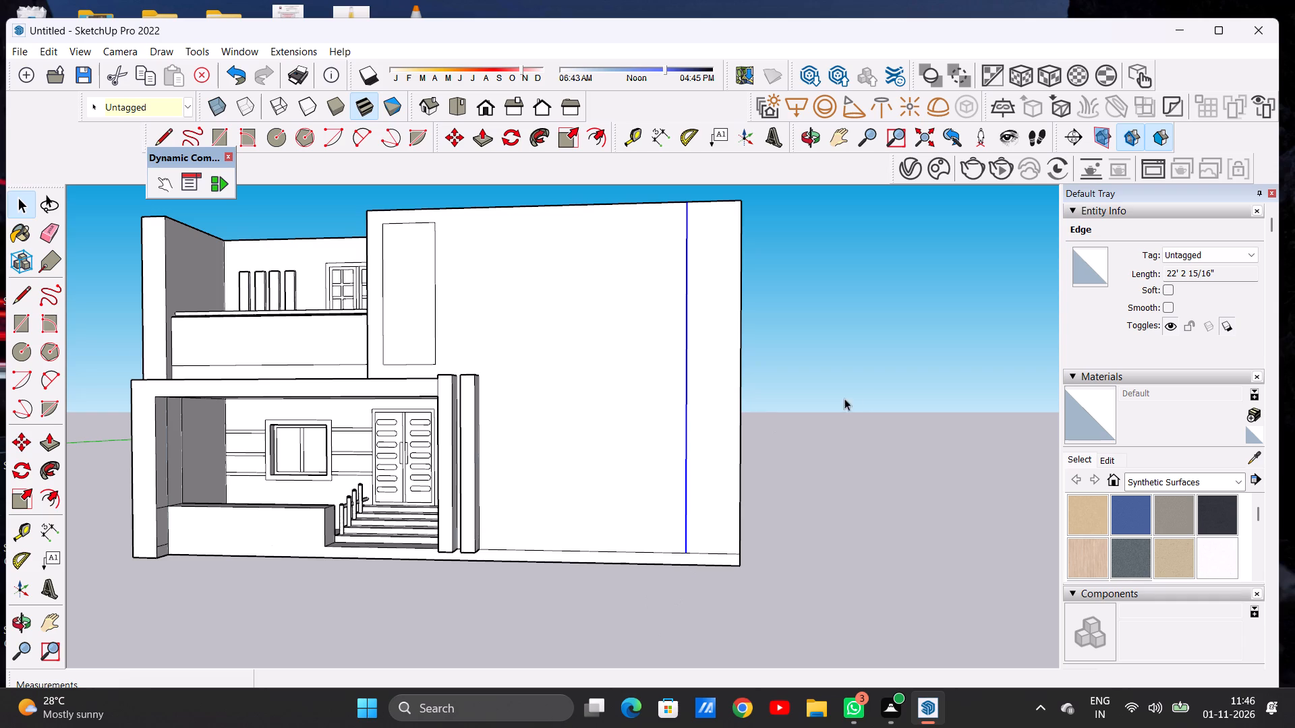
drag(866, 395, 857, 397)
Examine the front elevation and the proportions of the plain wall beside the porch and balcony.
scroll(750, 415, down, 13)
middle_drag(716, 338, 729, 525)
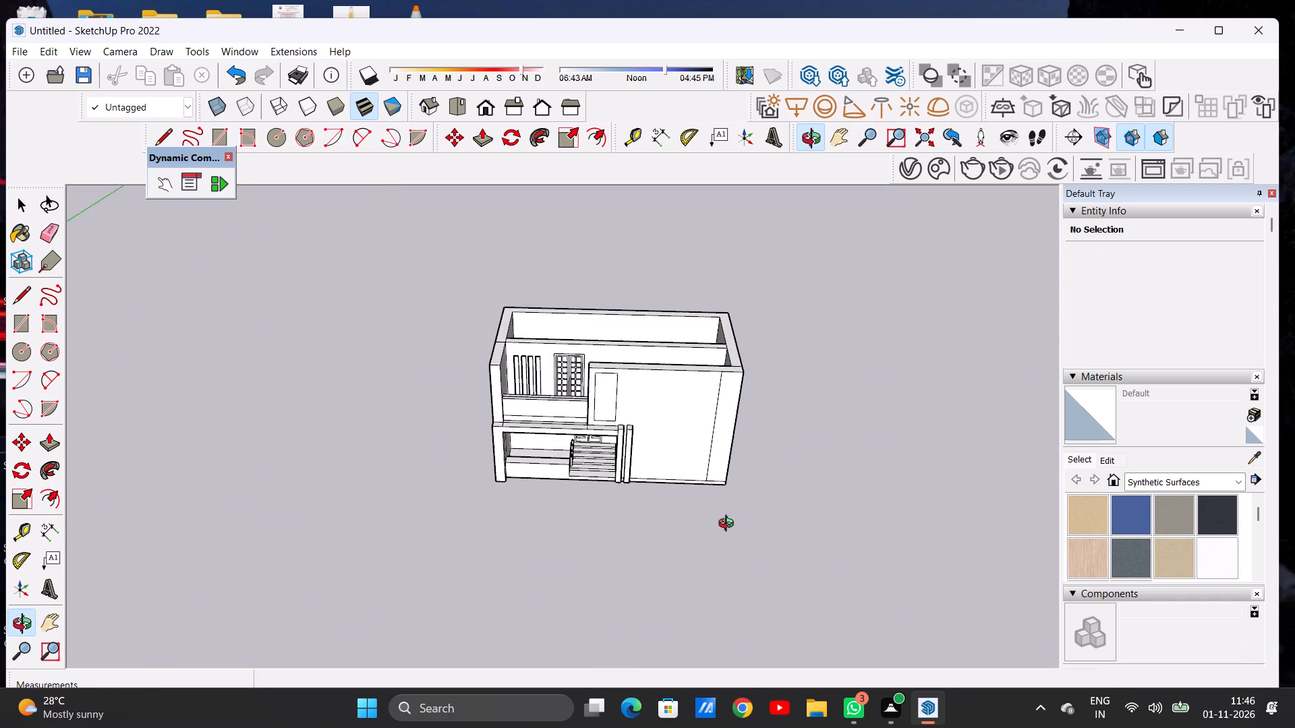
middle_drag(729, 525, 718, 380)
scroll(523, 451, down, 3)
scroll(523, 451, up, 1)
scroll(523, 451, down, 3)
scroll(588, 395, up, 4)
scroll(587, 394, down, 1)
scroll(587, 394, up, 2)
scroll(602, 397, down, 1)
scroll(602, 397, up, 6)
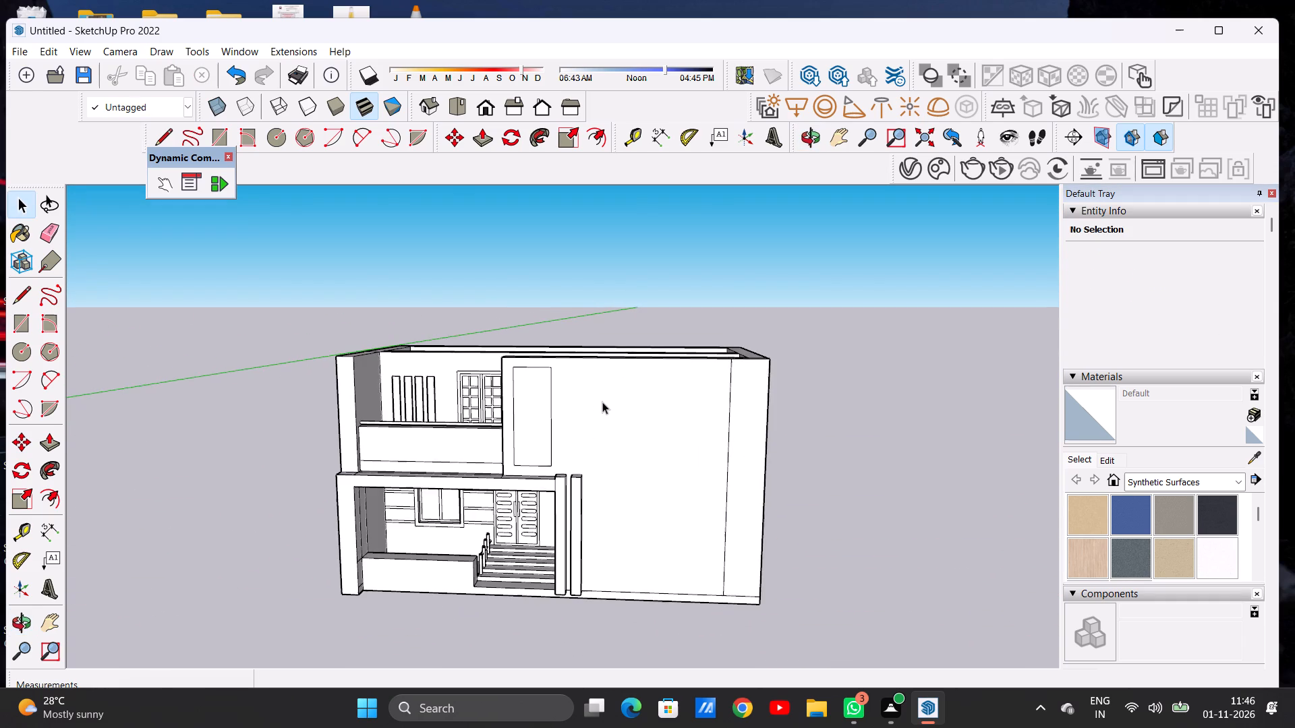
middle_drag(583, 481, 589, 444)
scroll(589, 444, up, 1)
scroll(583, 450, down, 8)
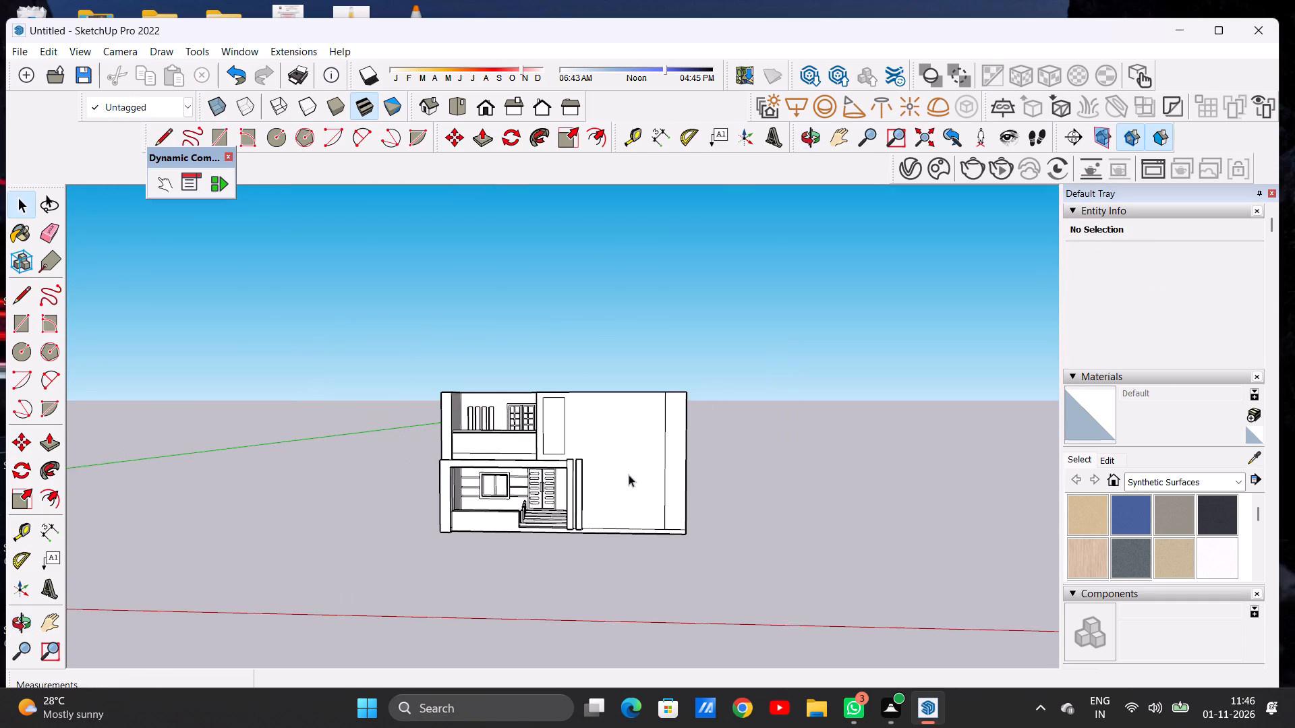
scroll(629, 475, up, 1)
scroll(629, 475, down, 1)
scroll(629, 475, up, 5)
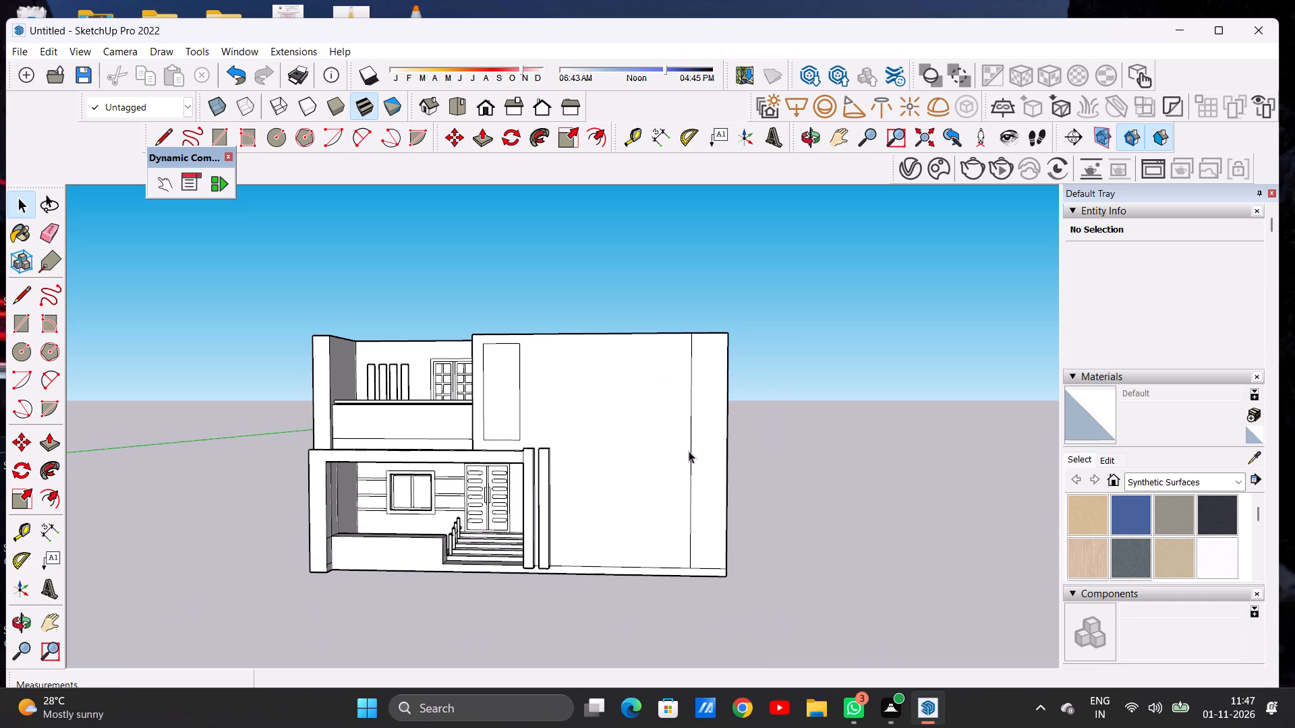
scroll(679, 433, down, 7)
scroll(606, 411, up, 12)
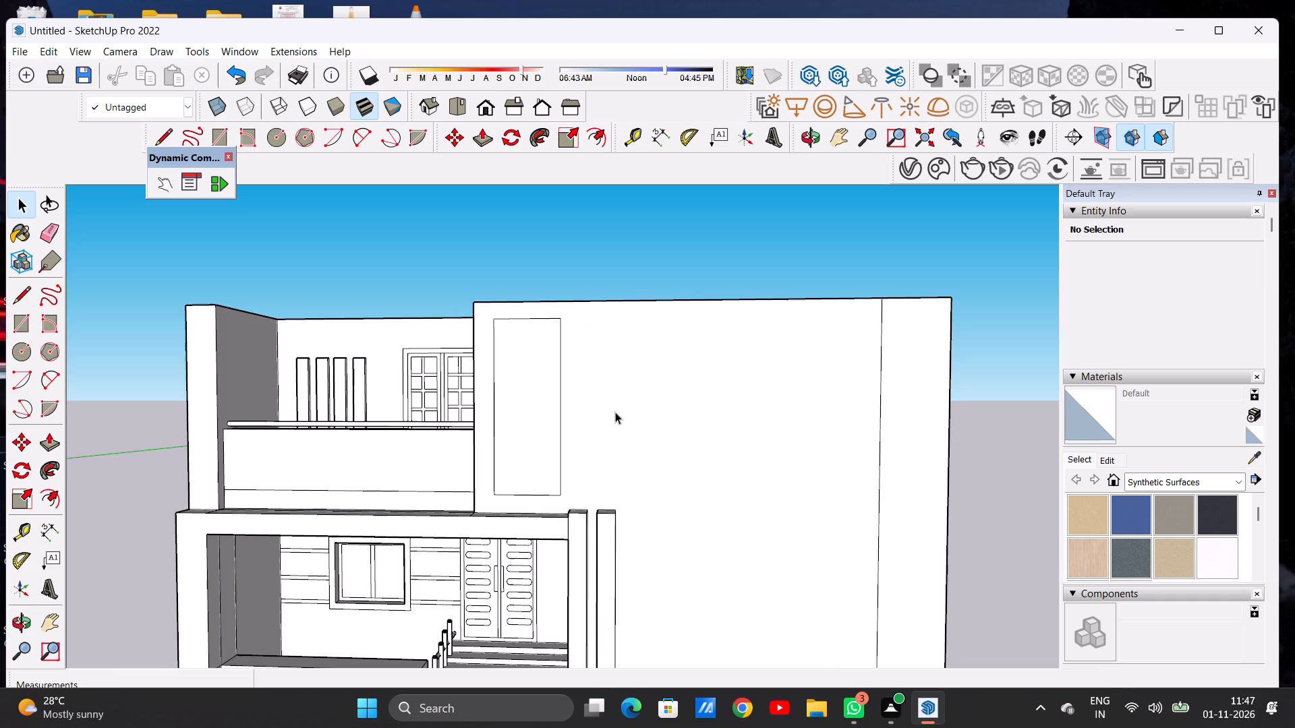
scroll(616, 395, down, 5)
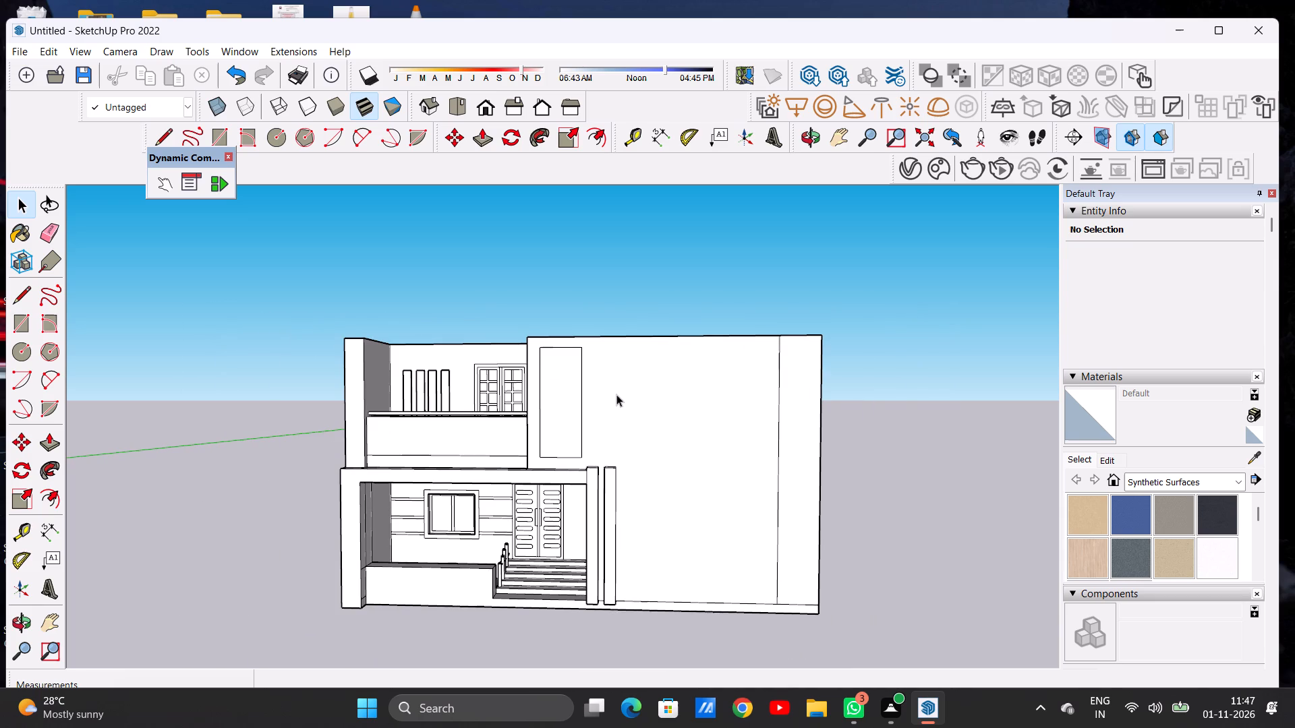
Move the upper rear room's floor face and its edges up about 11' 1 3/8" to the top of the walls.
middle_drag(653, 348, 551, 497)
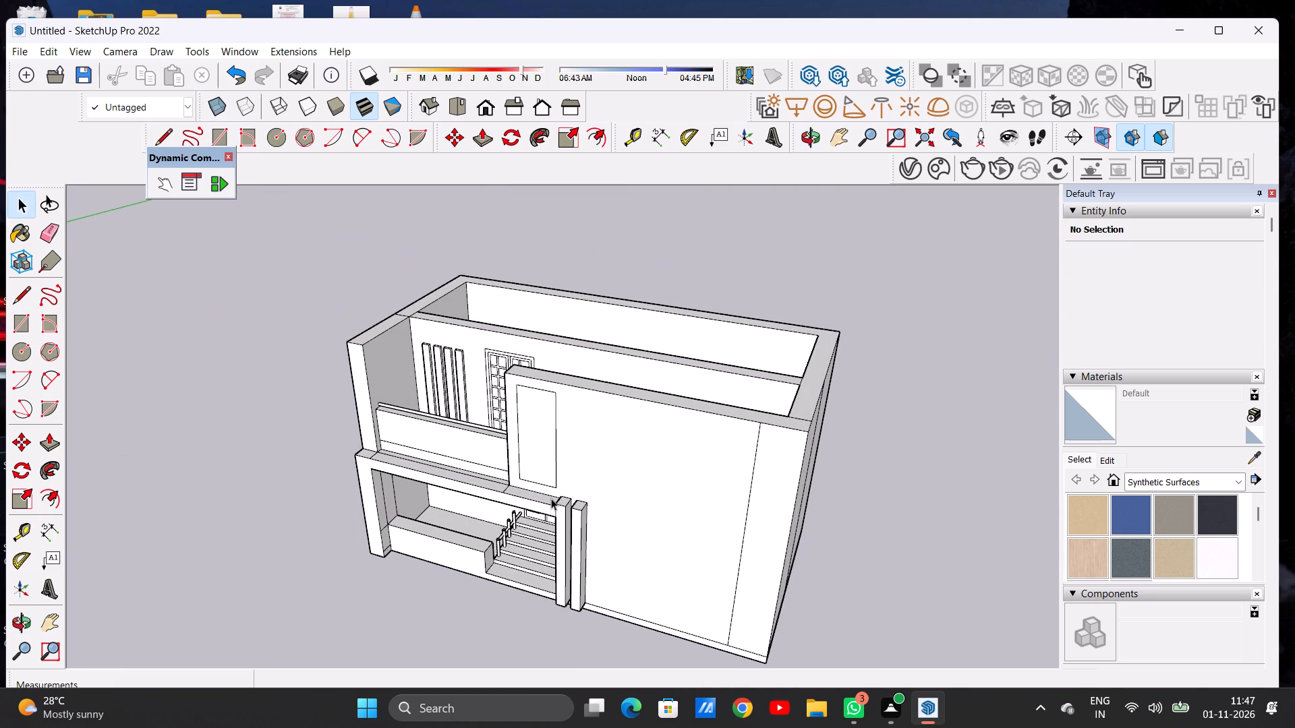
scroll(537, 463, down, 8)
middle_drag(595, 410, 521, 440)
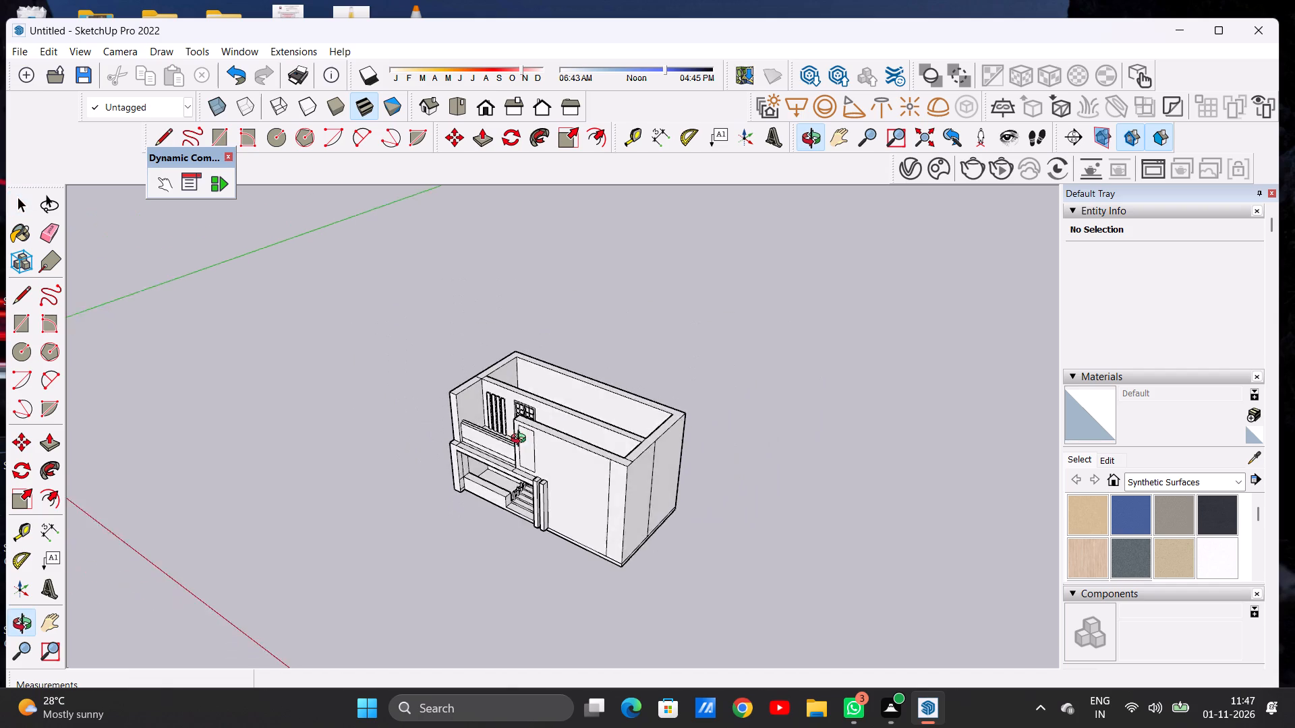
middle_drag(521, 440, 516, 518)
scroll(552, 445, up, 13)
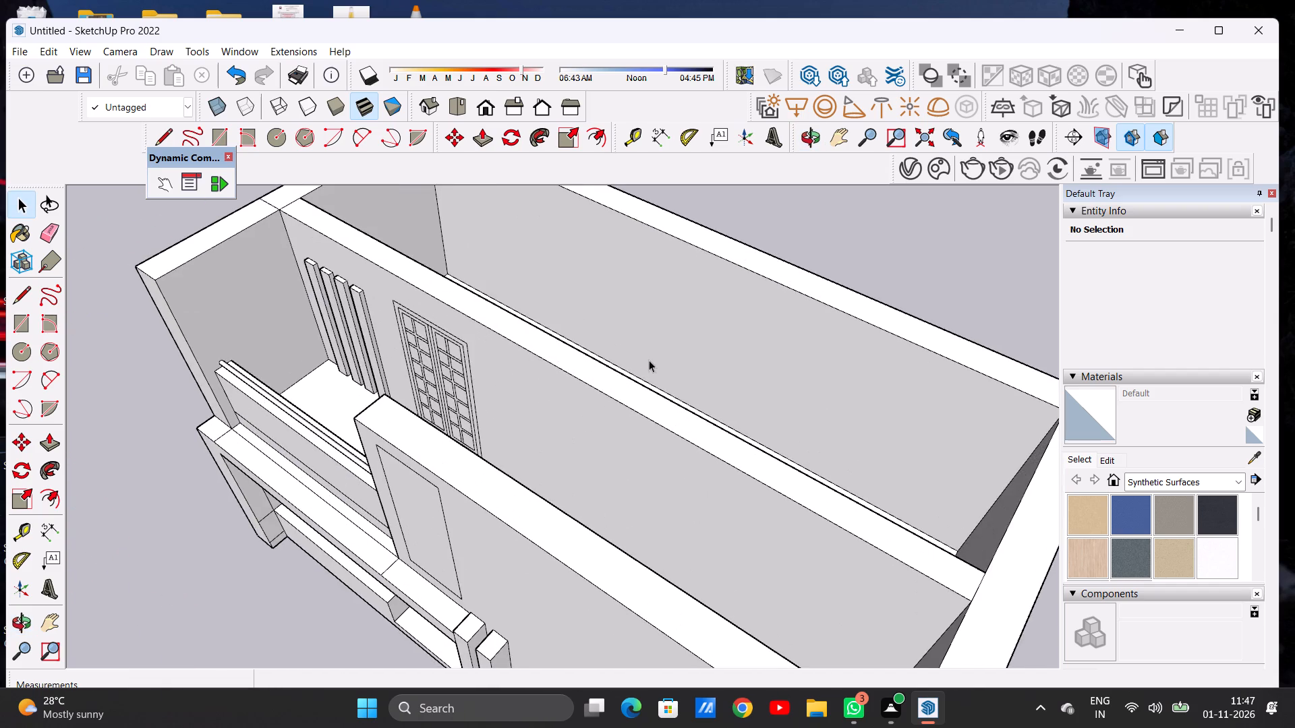
middle_drag(647, 360, 567, 468)
middle_click(567, 471)
click(626, 437)
click(622, 439)
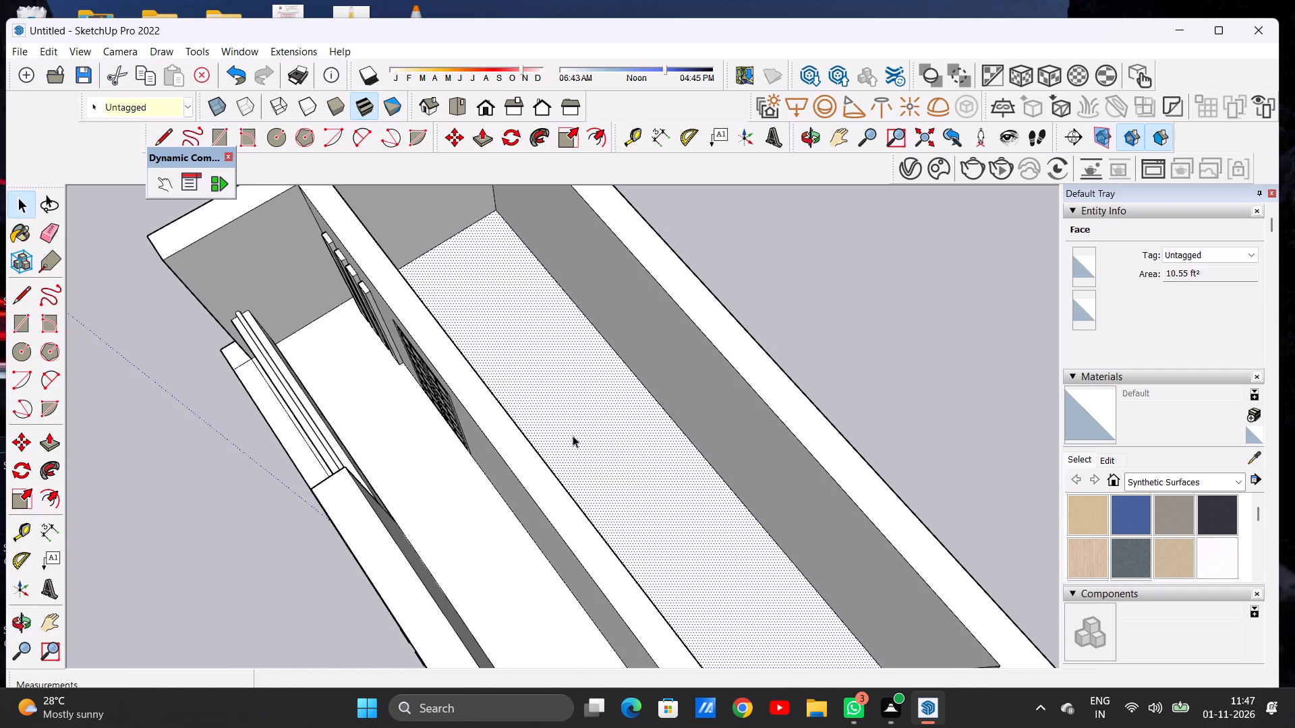
click(573, 435)
scroll(570, 426, down, 6)
triple_click(573, 423)
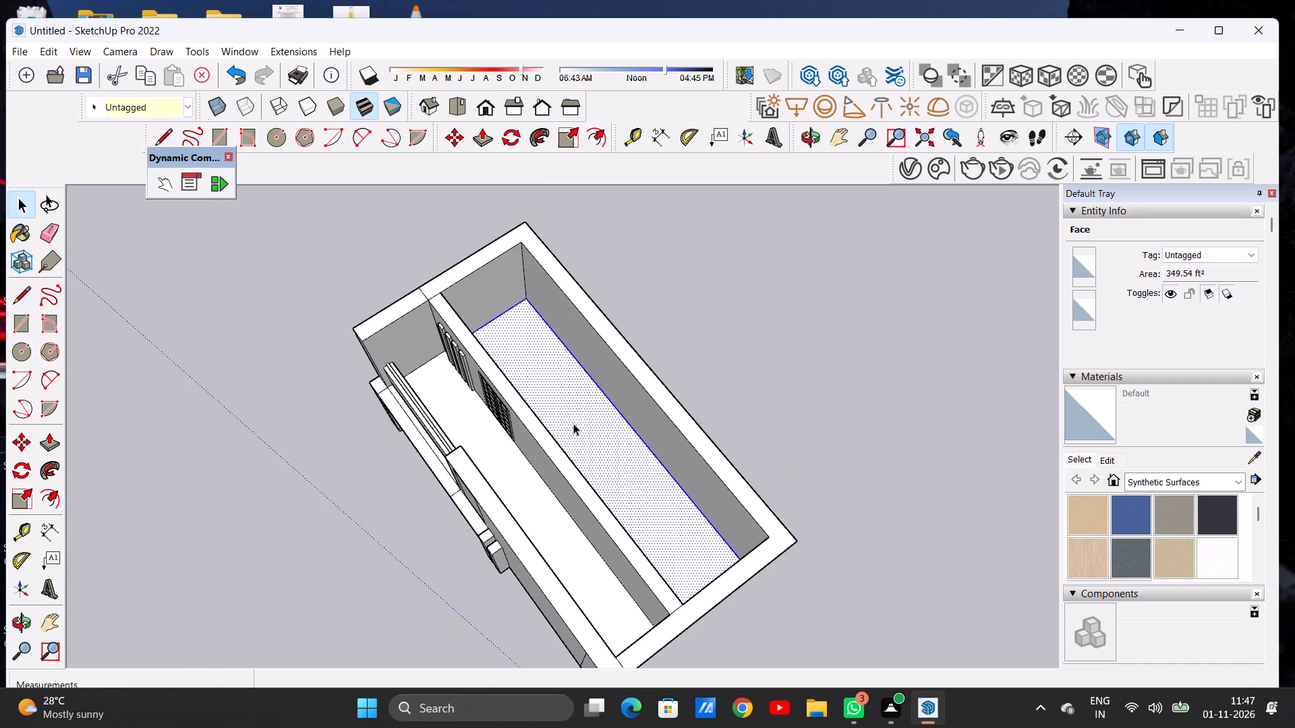
click(753, 302)
double_click(577, 394)
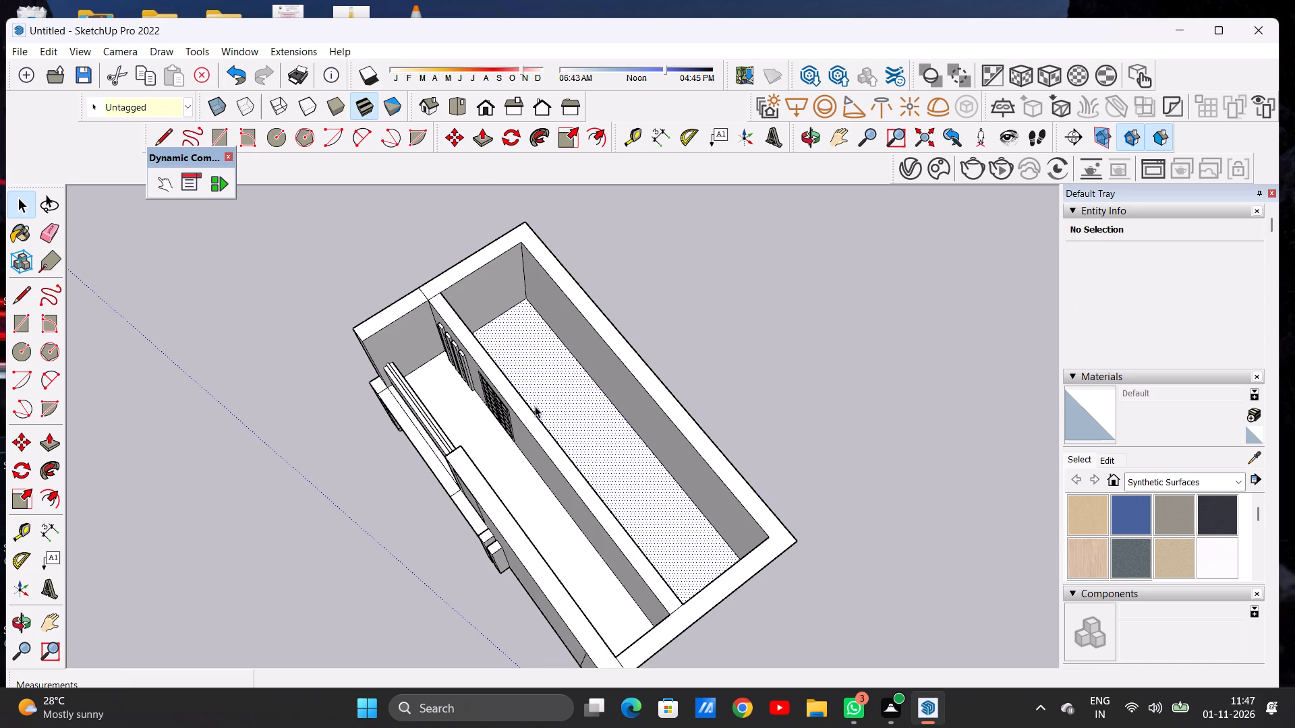
scroll(529, 415, down, 5)
scroll(530, 350, up, 14)
key(m)
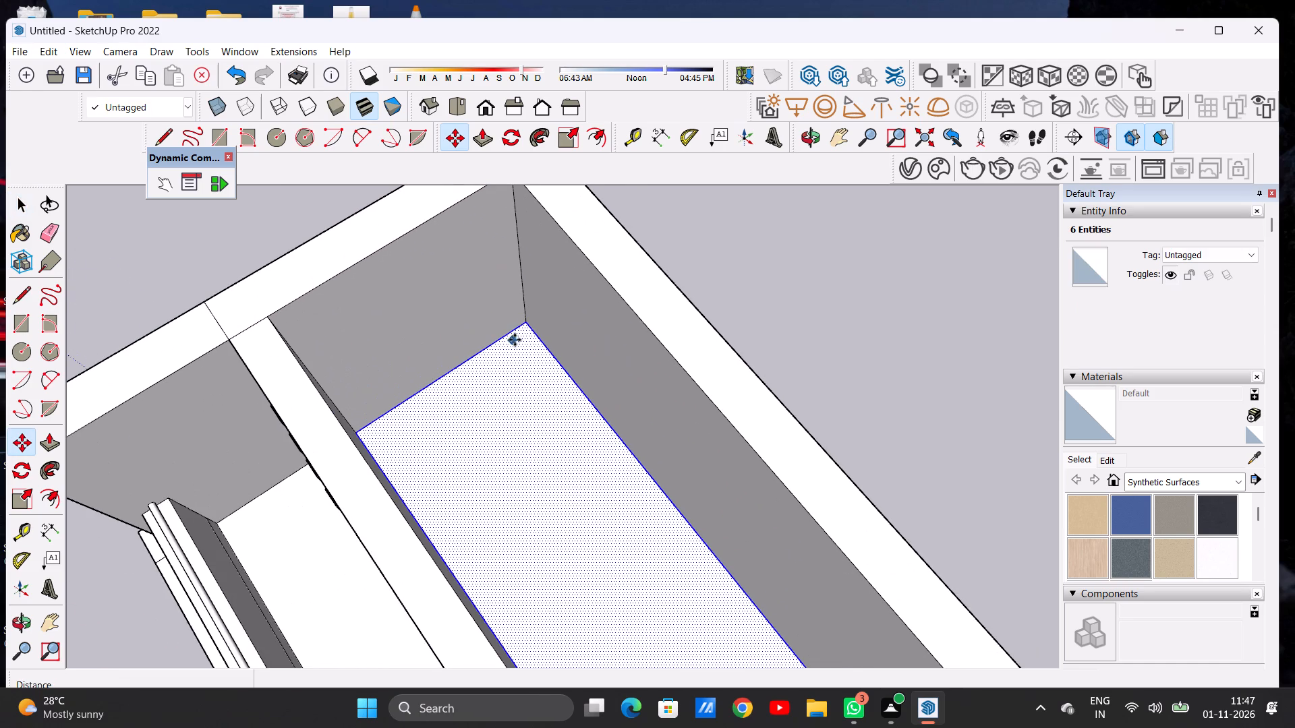
click(527, 322)
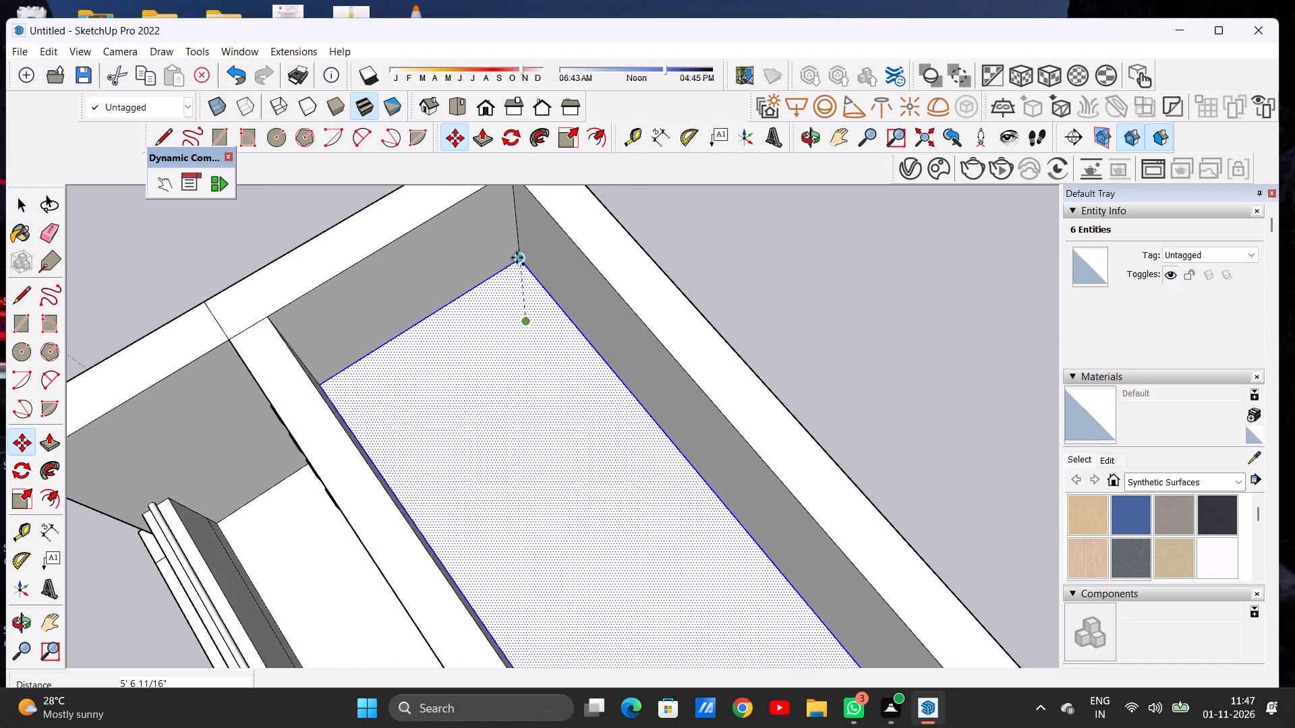
scroll(517, 289, down, 8)
scroll(525, 251, up, 5)
scroll(519, 249, down, 1)
scroll(519, 249, up, 2)
click(506, 245)
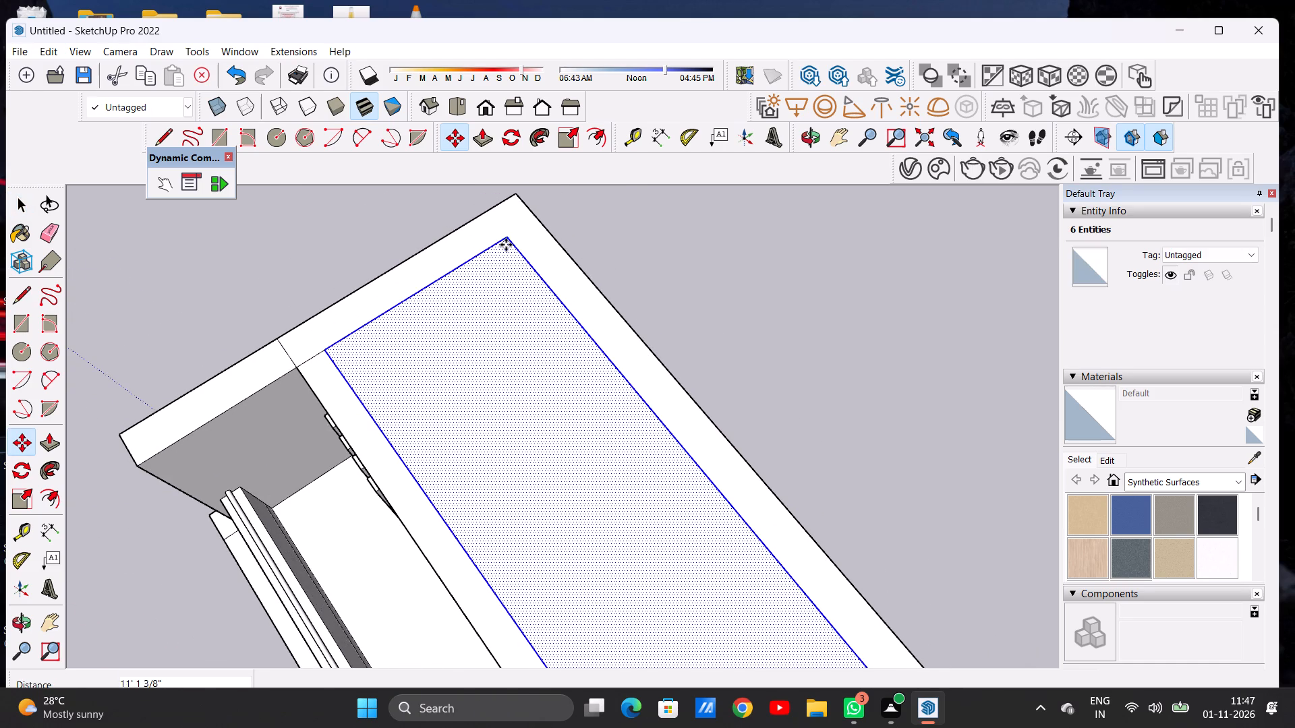
key(space)
click(836, 340)
scroll(705, 331, down, 20)
scroll(705, 331, down, 5)
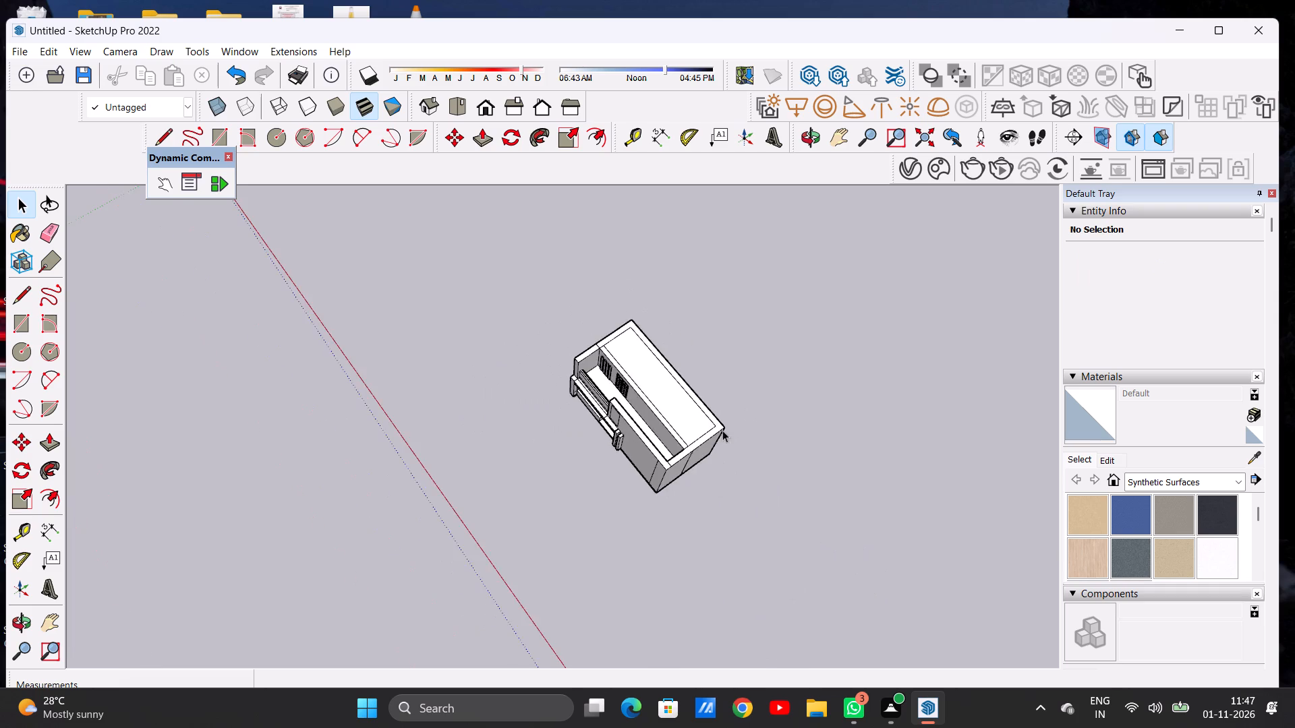
Extrude the roof face over the rear room upward about 1' 1 3/16" to form a slab.
middle_drag(718, 431, 670, 285)
scroll(652, 418, up, 1)
scroll(645, 407, down, 1)
scroll(645, 406, up, 13)
middle_drag(686, 447, 678, 329)
scroll(705, 293, up, 4)
middle_drag(707, 293, 713, 386)
key(p)
middle_drag(729, 421, 727, 400)
scroll(729, 414, up, 4)
click(729, 415)
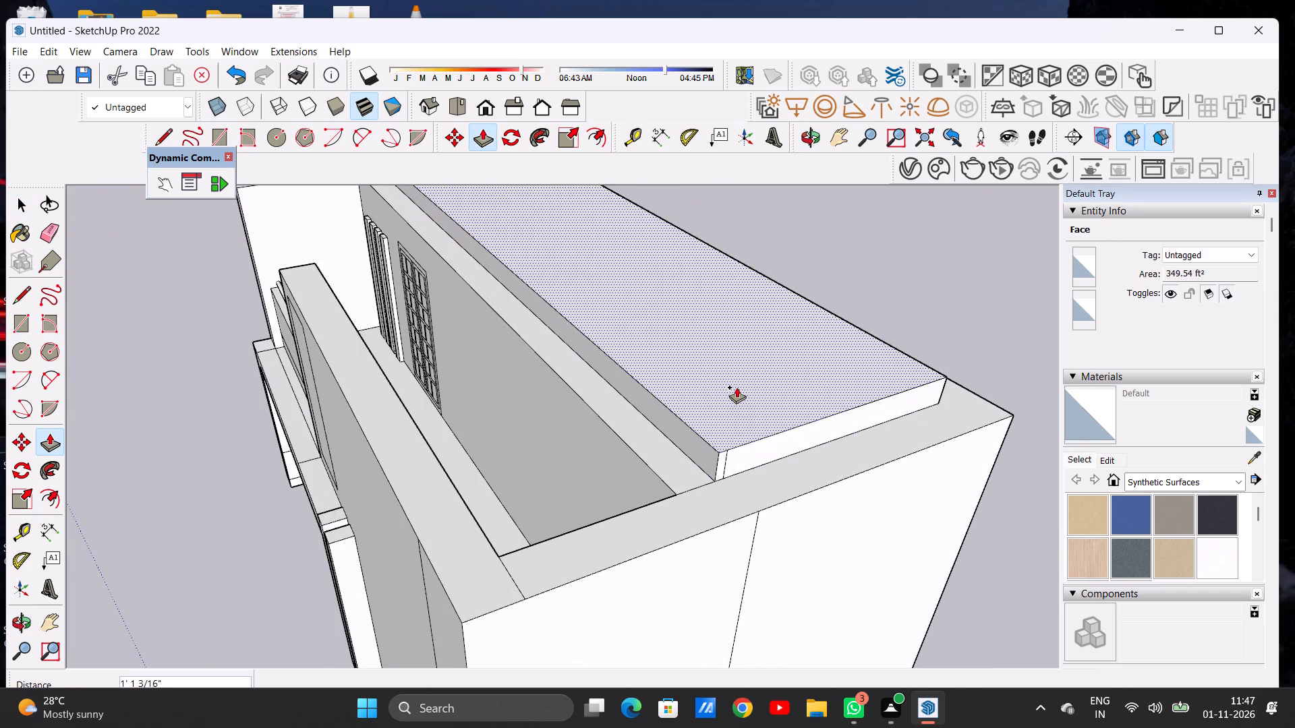
click(737, 387)
key(space)
Extend the roof slab's front side about 6' 8 5/8" over the front room toward the front wall.
middle_drag(735, 416, 764, 346)
scroll(714, 411, down, 14)
scroll(721, 379, up, 12)
middle_drag(724, 387, 773, 381)
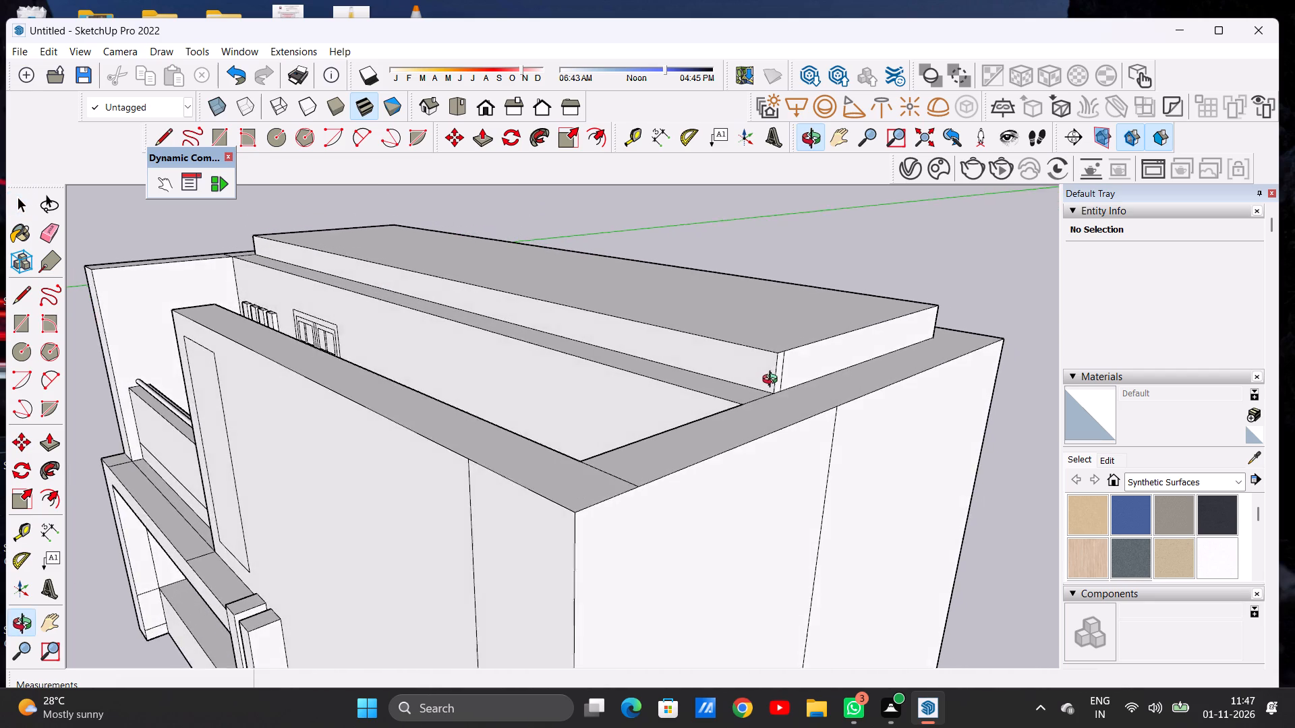
middle_drag(773, 381, 751, 390)
key(p)
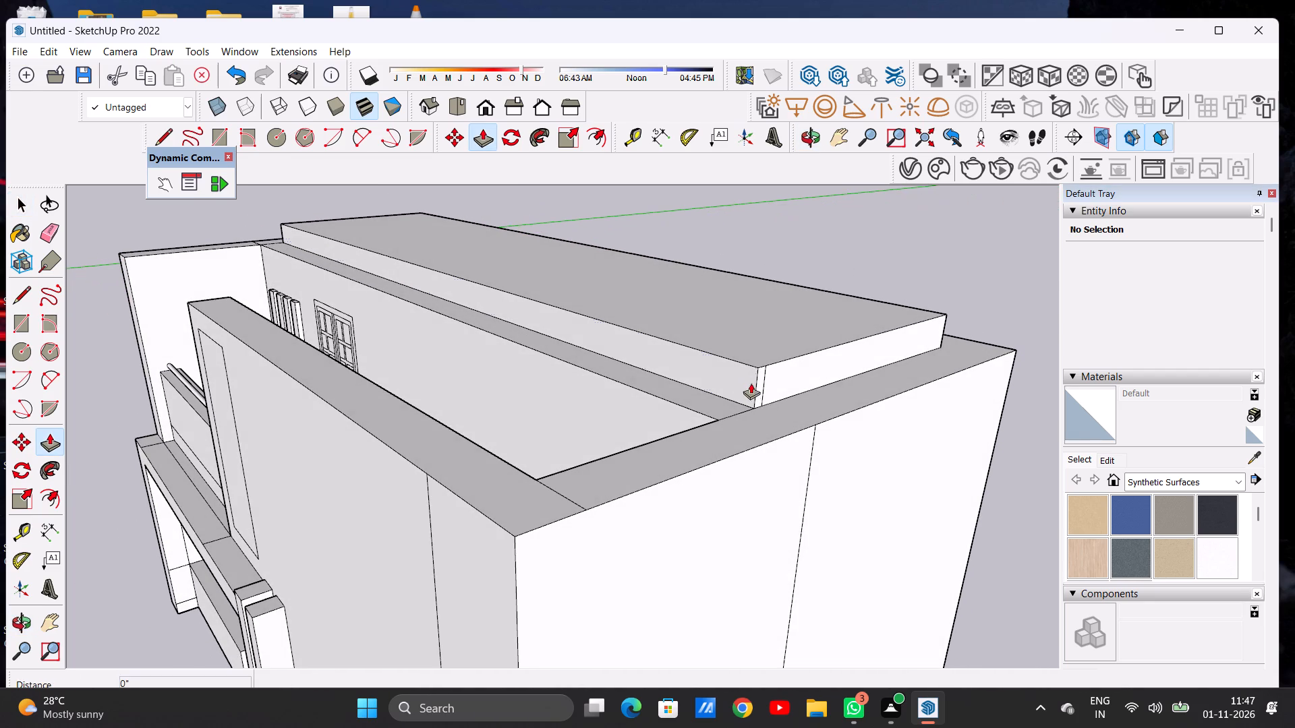
scroll(750, 379, up, 6)
click(750, 379)
scroll(562, 401, down, 8)
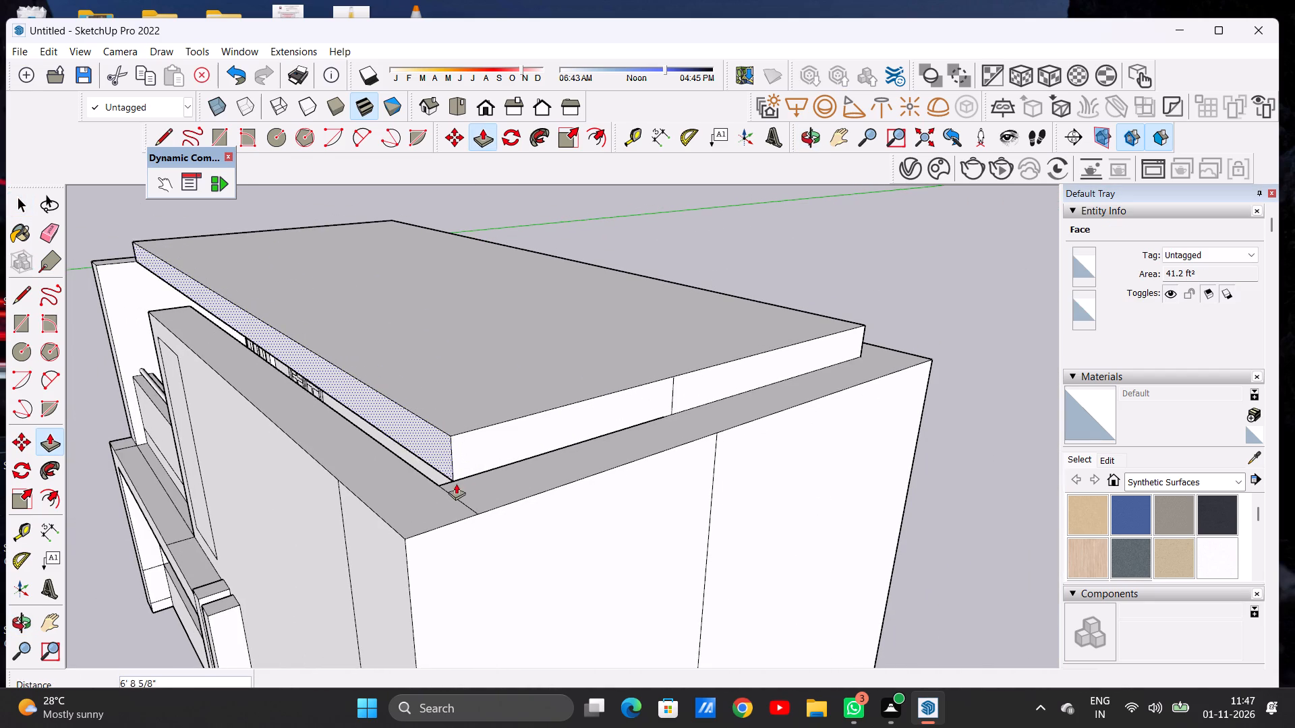
click(440, 483)
key(space)
scroll(564, 389, down, 3)
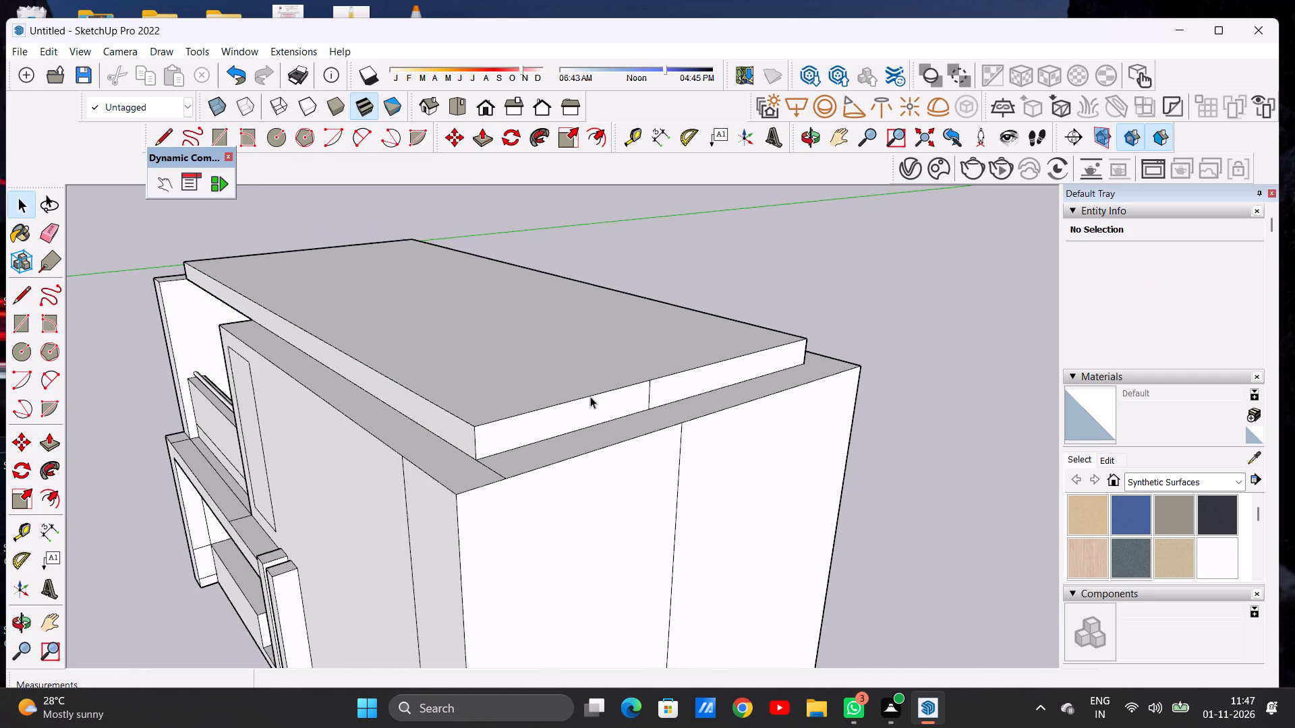
Erase the leftover vertical edge on the end face of the roof slab.
middle_drag(616, 395, 550, 394)
middle_click(550, 394)
scroll(545, 402, down, 2)
scroll(536, 394, up, 9)
key(e)
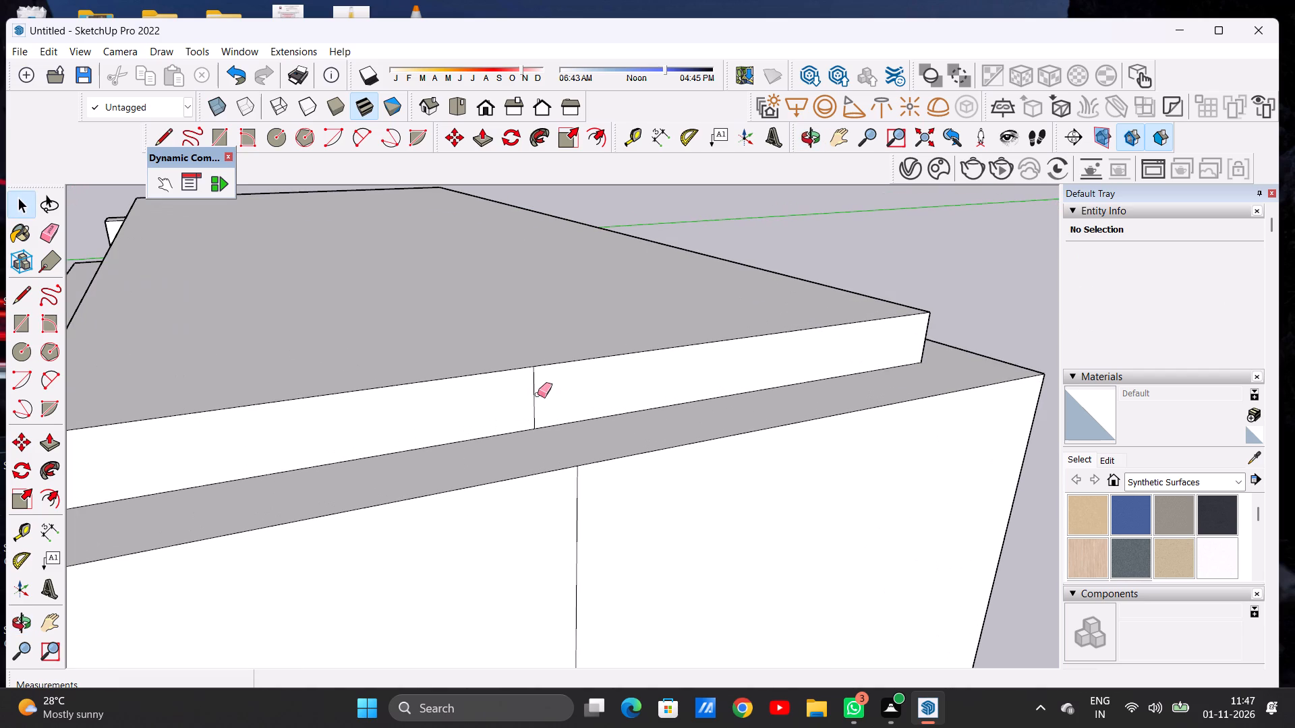
drag(534, 394, 523, 397)
key(space)
scroll(598, 396, down, 20)
scroll(598, 396, down, 1)
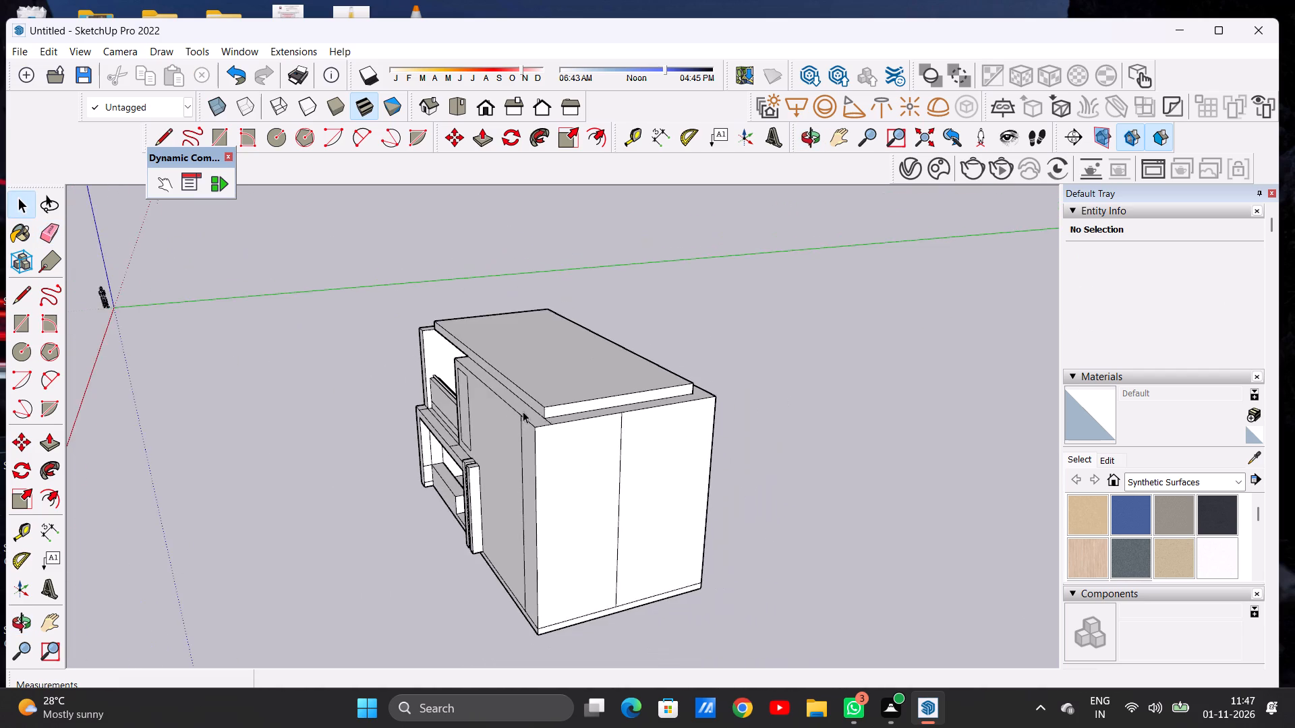
Examine how the roof slab meets the side walls, balcony opening and plain front wall.
middle_drag(527, 412, 789, 397)
middle_drag(563, 403, 683, 382)
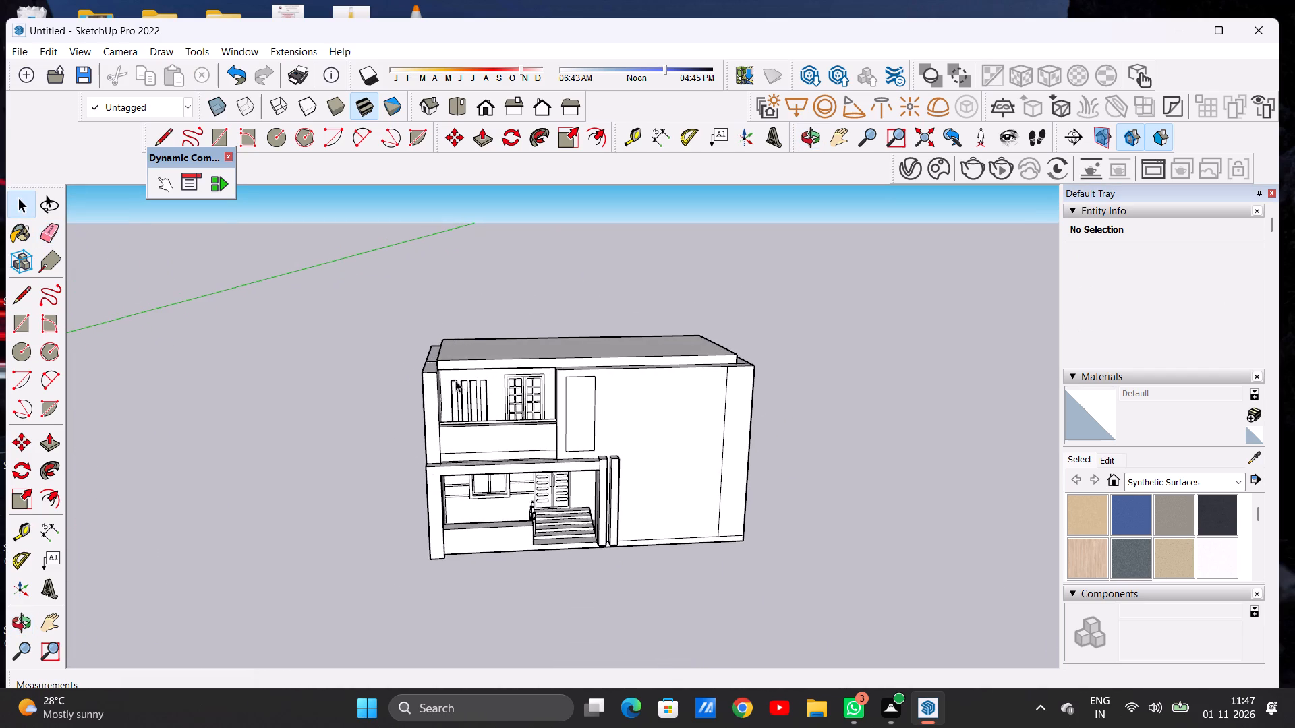
scroll(428, 367, up, 6)
middle_drag(442, 369, 552, 414)
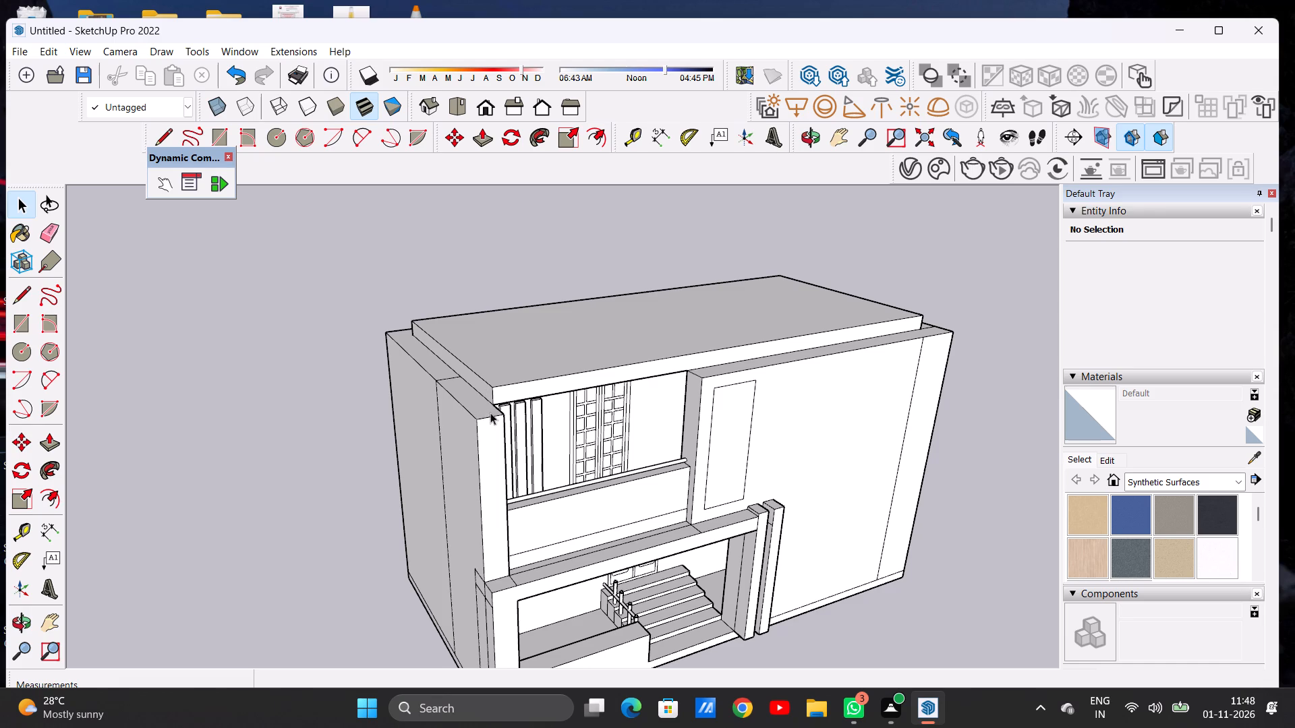
scroll(484, 419, up, 5)
scroll(484, 419, down, 1)
scroll(484, 419, up, 1)
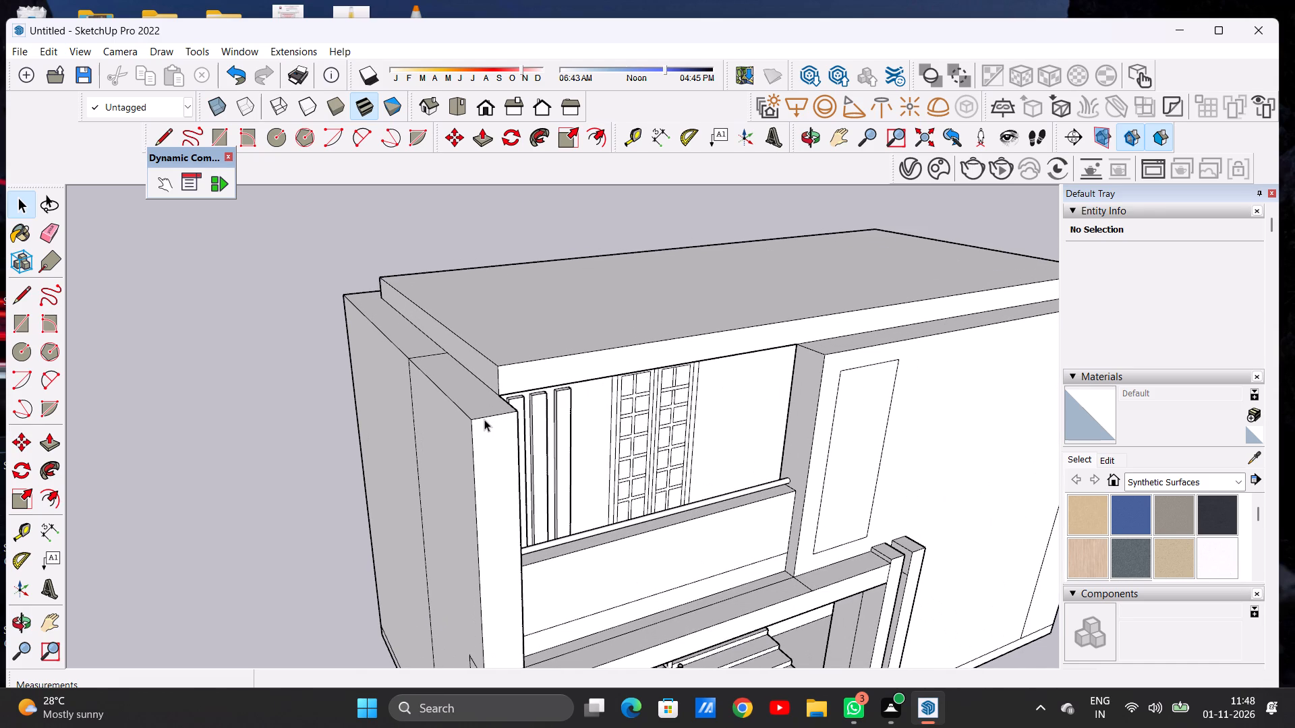
middle_drag(493, 406, 407, 409)
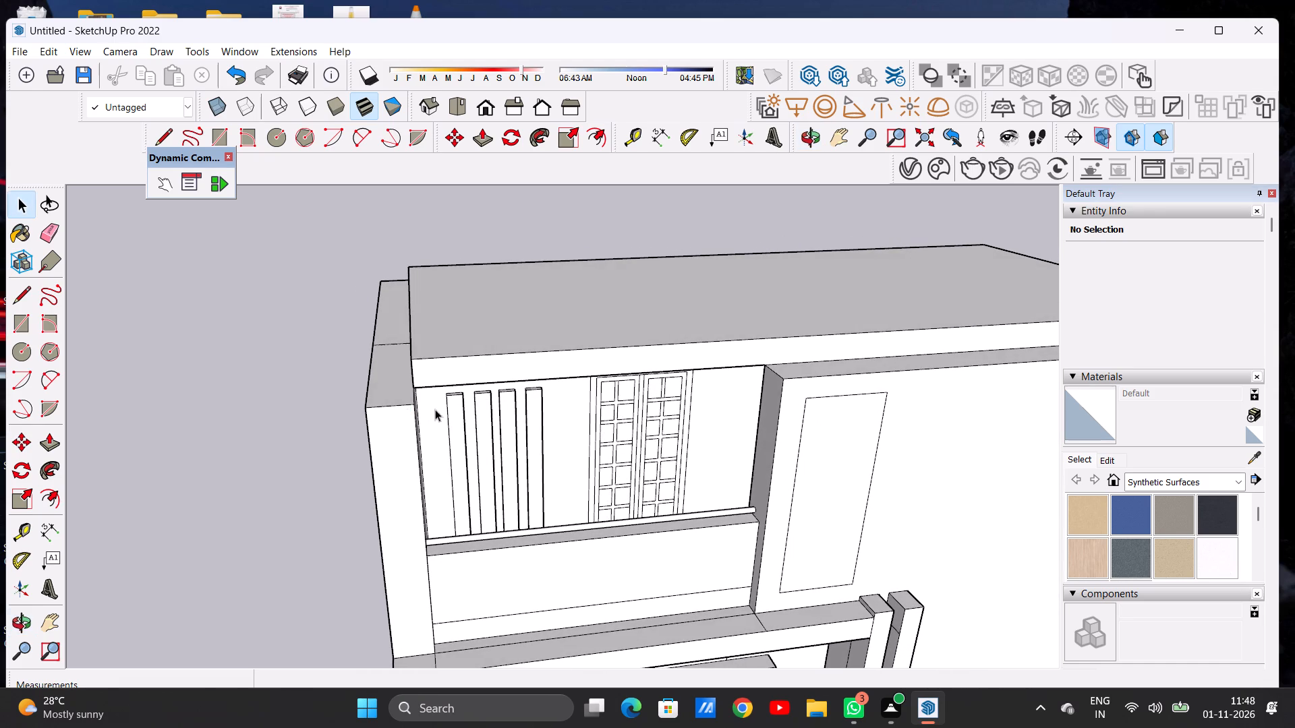
scroll(502, 367, down, 5)
scroll(429, 378, down, 7)
middle_drag(576, 411, 536, 351)
scroll(517, 405, down, 4)
scroll(549, 390, up, 4)
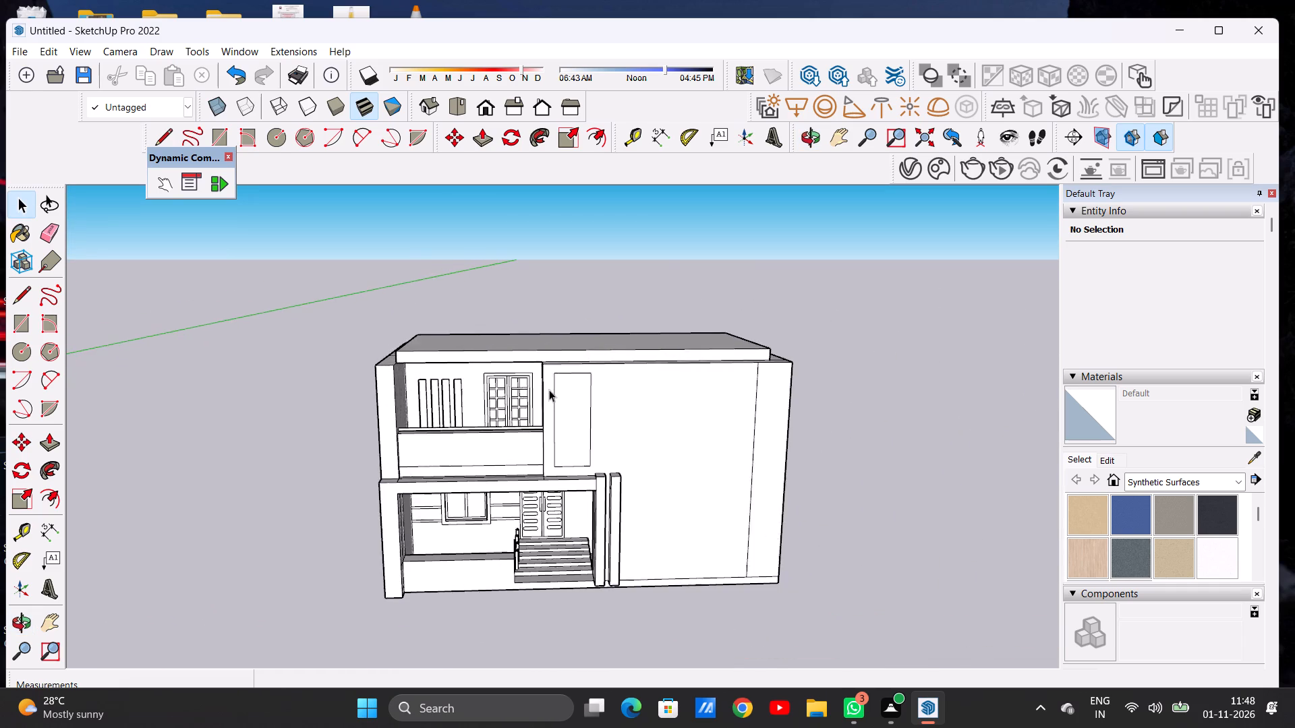
scroll(549, 390, up, 4)
scroll(563, 377, down, 1)
scroll(563, 377, up, 4)
middle_drag(589, 425, 557, 484)
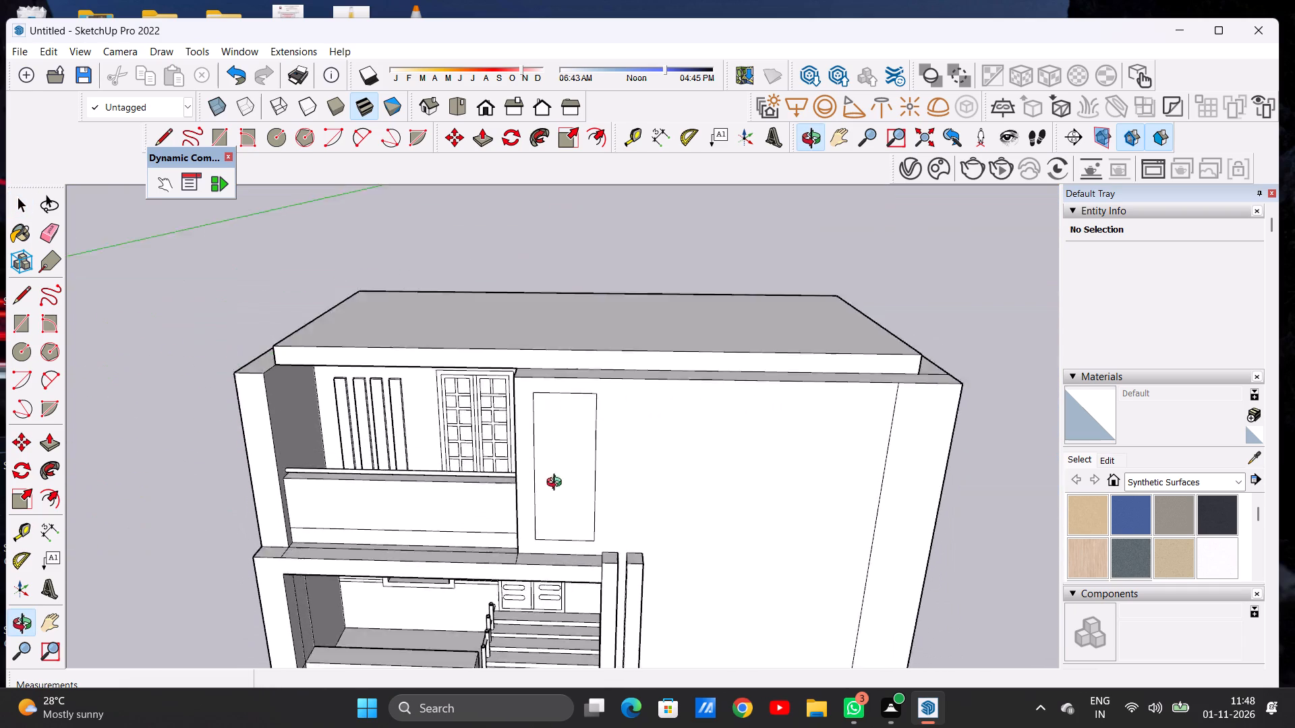
middle_drag(557, 484, 560, 428)
scroll(560, 428, down, 6)
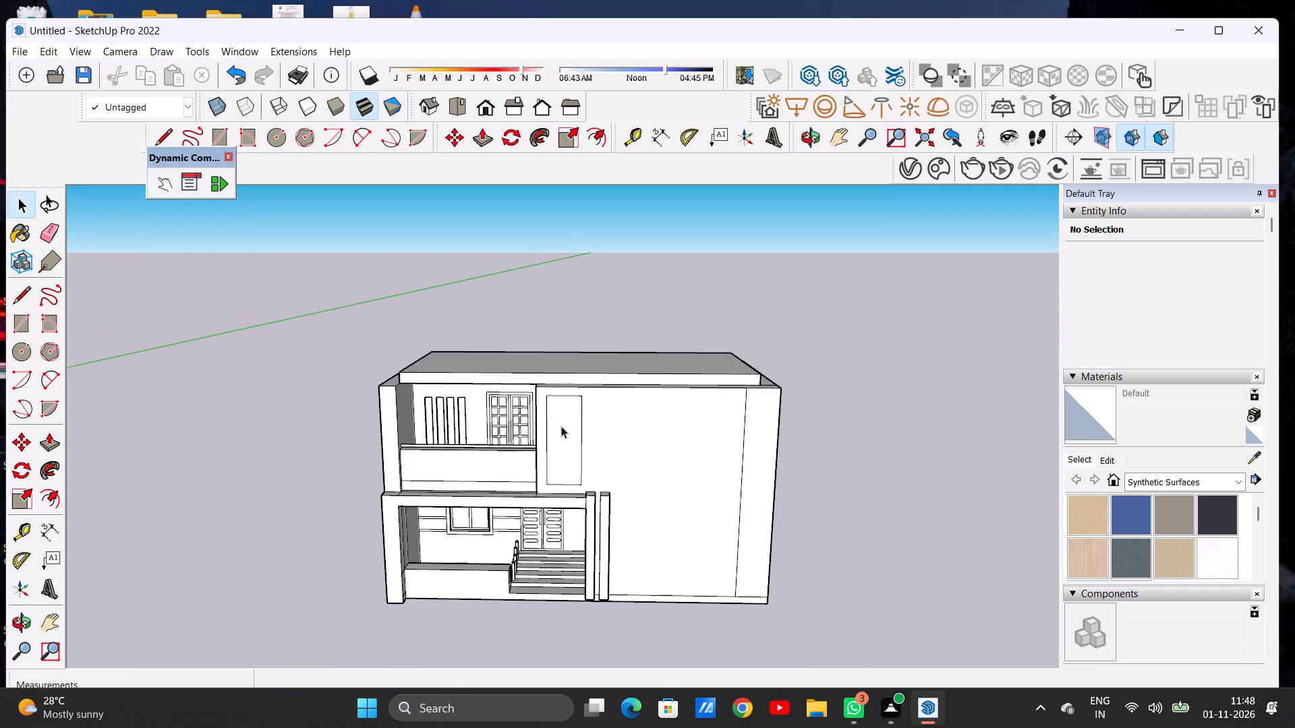
scroll(561, 426, down, 2)
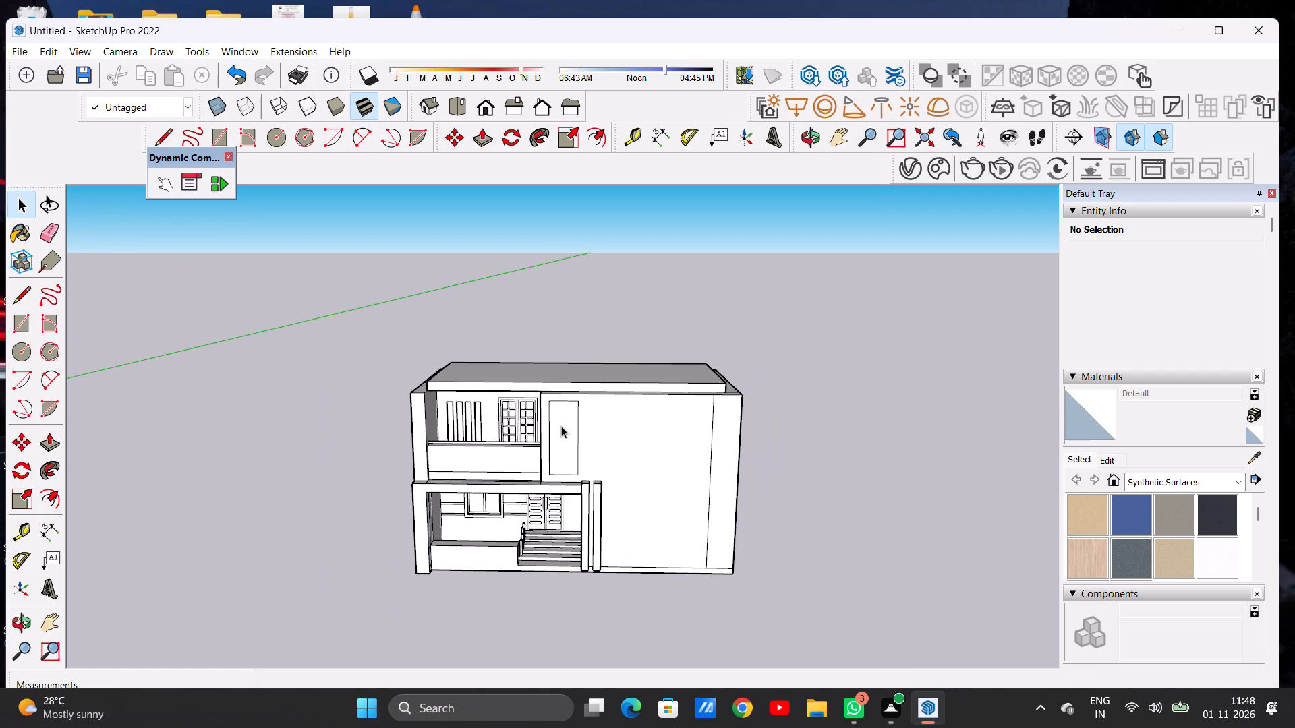
scroll(580, 400, down, 8)
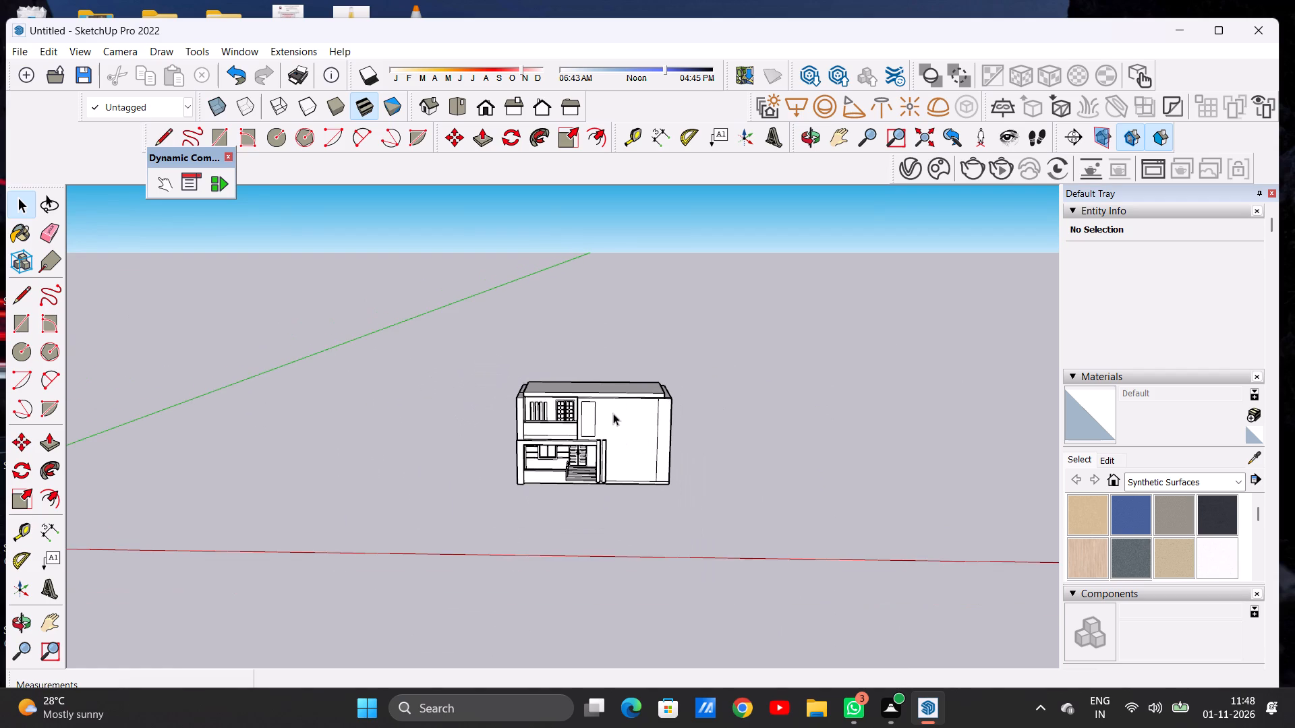
scroll(613, 410, up, 8)
scroll(653, 371, down, 1)
scroll(653, 371, up, 2)
scroll(653, 371, down, 1)
scroll(653, 371, up, 4)
middle_drag(725, 430, 701, 451)
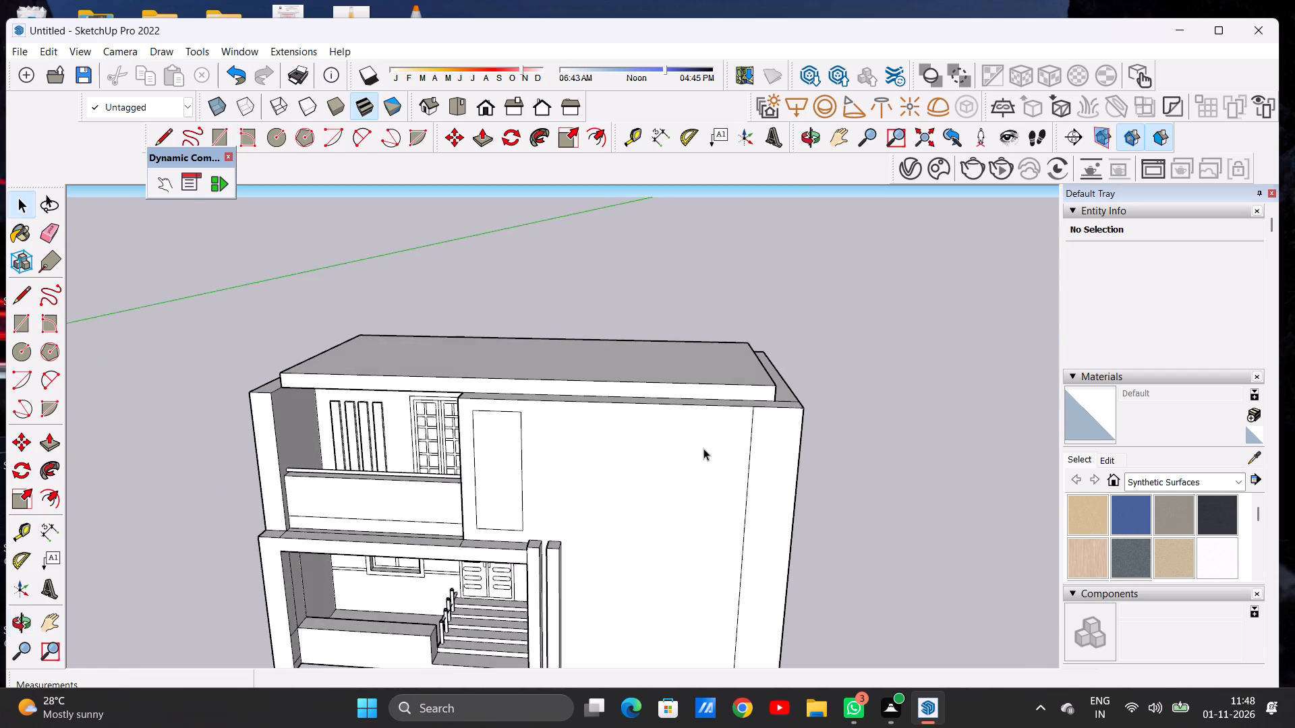
scroll(718, 367, down, 7)
middle_drag(735, 357, 732, 468)
scroll(740, 424, up, 3)
scroll(740, 424, down, 1)
scroll(742, 421, up, 1)
scroll(748, 415, down, 1)
scroll(764, 405, up, 4)
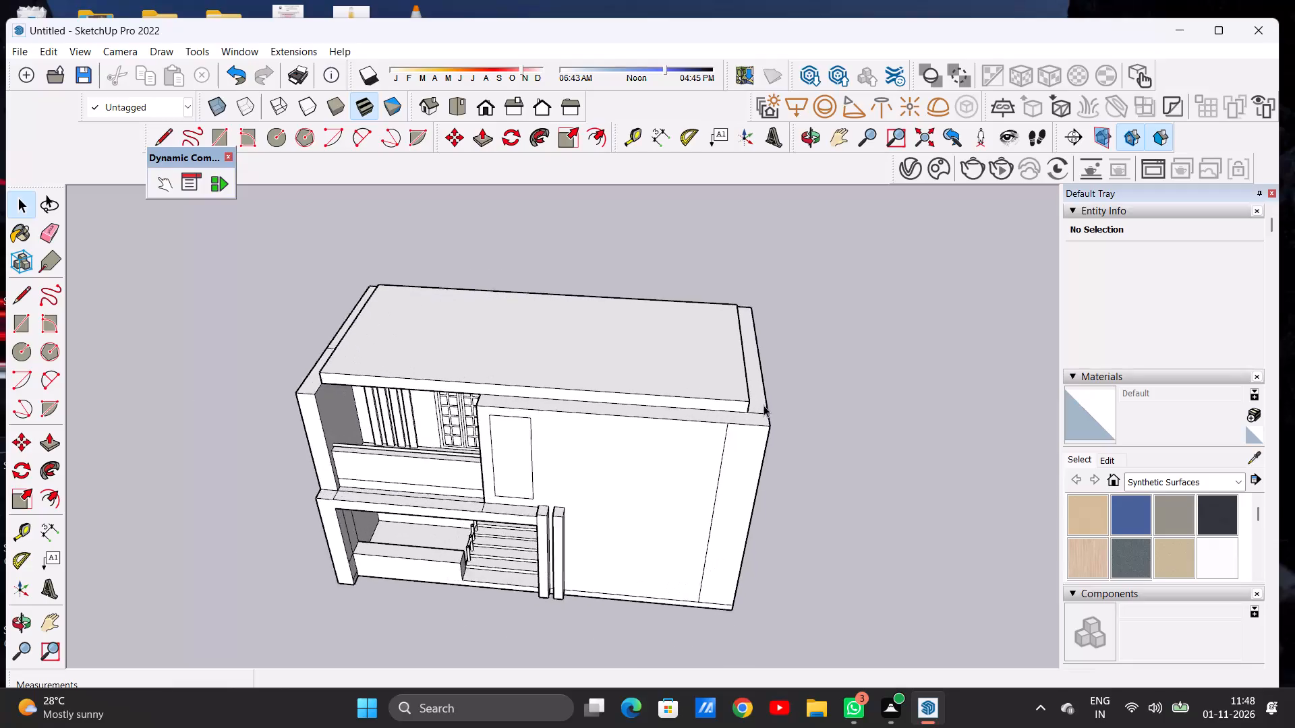
scroll(764, 405, up, 2)
scroll(772, 449, down, 14)
middle_drag(725, 462, 713, 377)
scroll(735, 415, up, 11)
scroll(747, 433, down, 5)
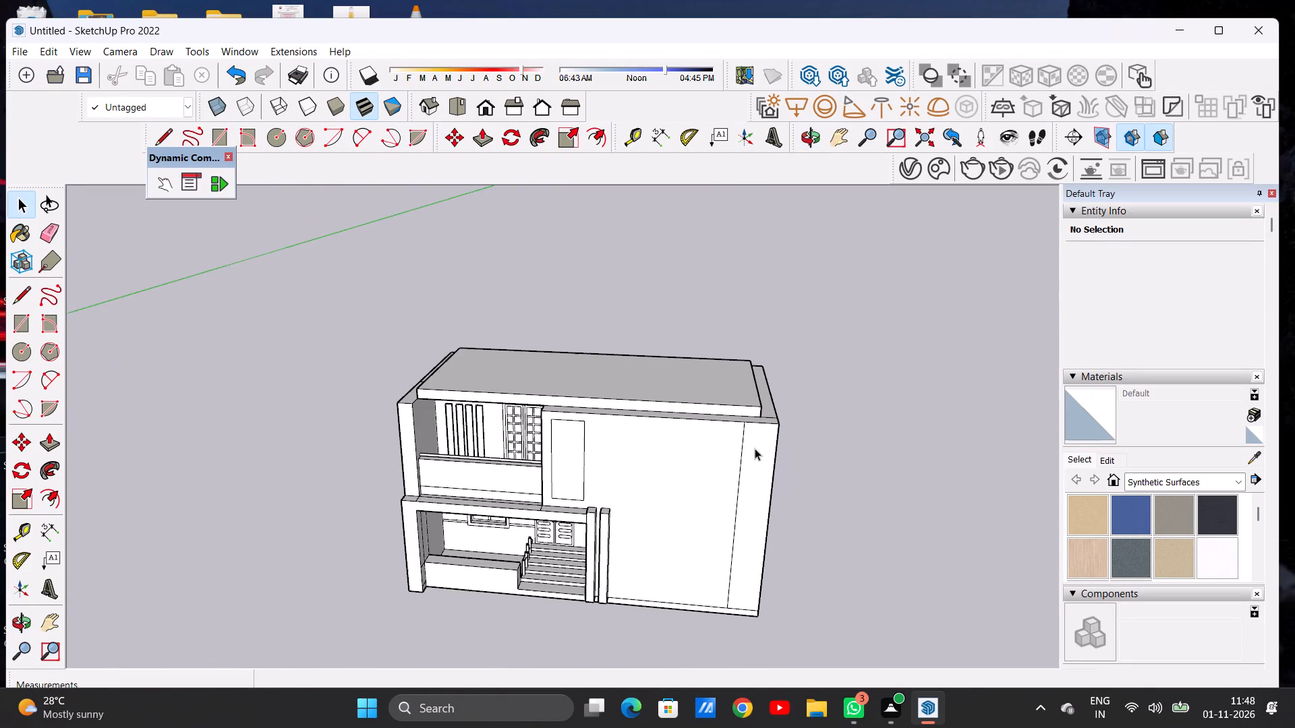
middle_drag(756, 456, 774, 398)
Draw a vertical line about 1' 1 1/2" long across the roof slab's front face, at the balcony's inner wall corner.
scroll(435, 396, up, 6)
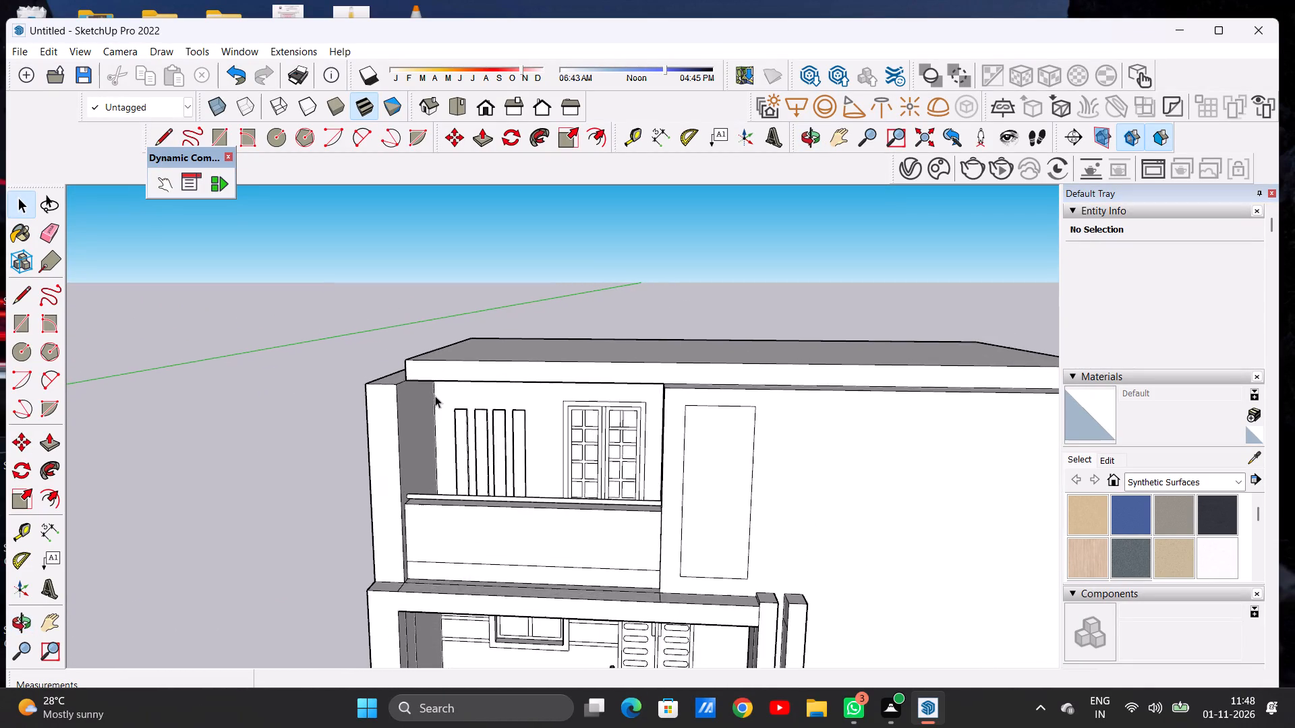
scroll(435, 396, up, 6)
scroll(433, 395, down, 7)
scroll(696, 394, up, 7)
scroll(604, 372, down, 1)
scroll(604, 372, up, 4)
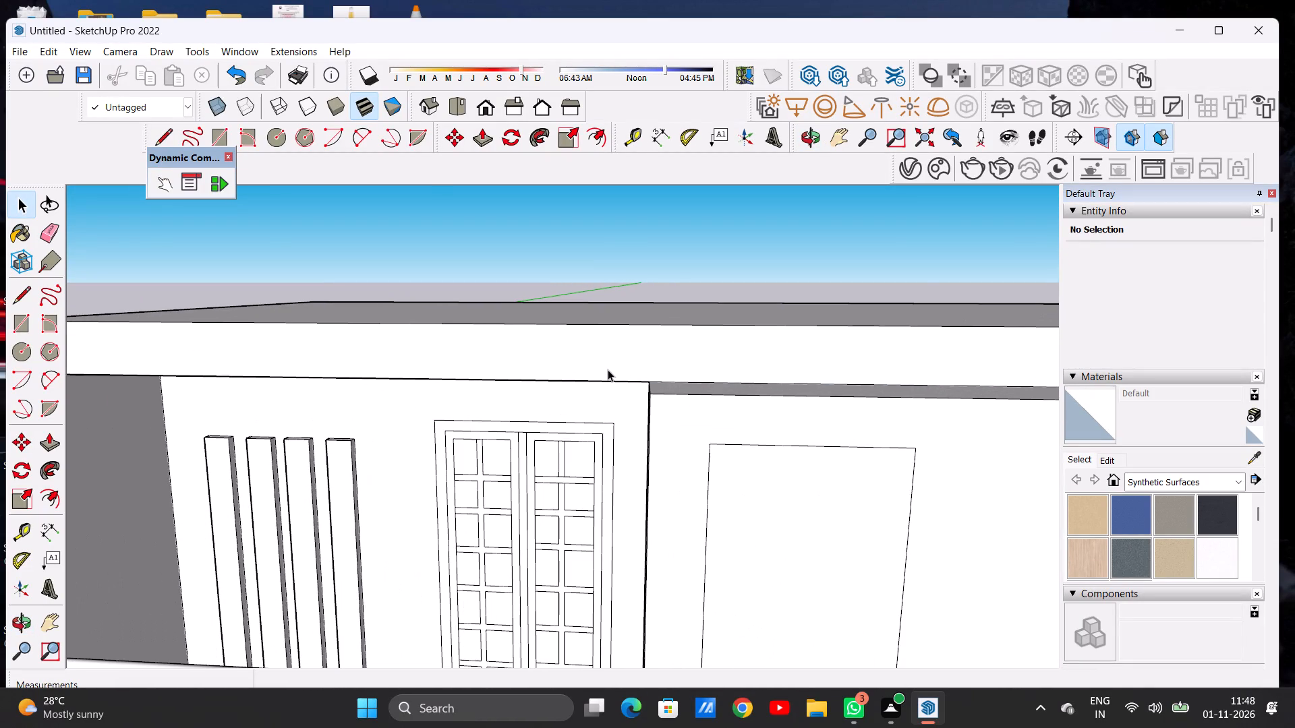
key(l)
scroll(641, 369, up, 8)
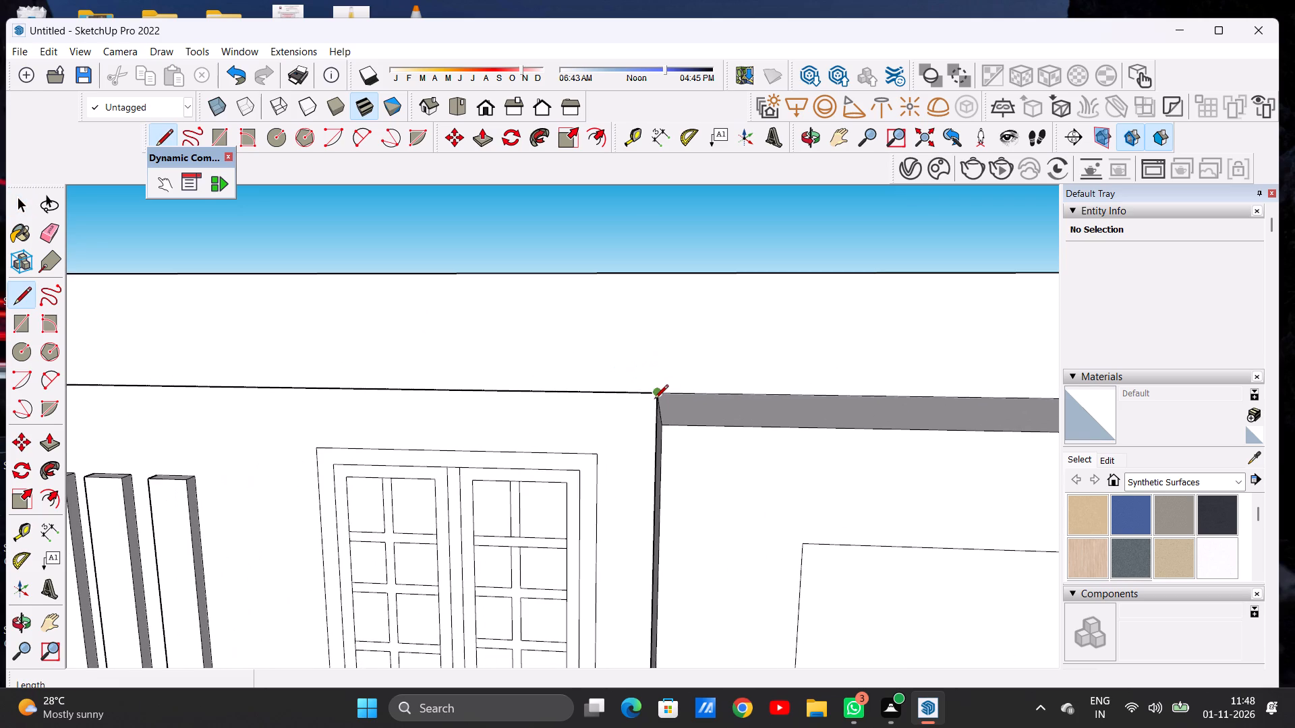
click(655, 393)
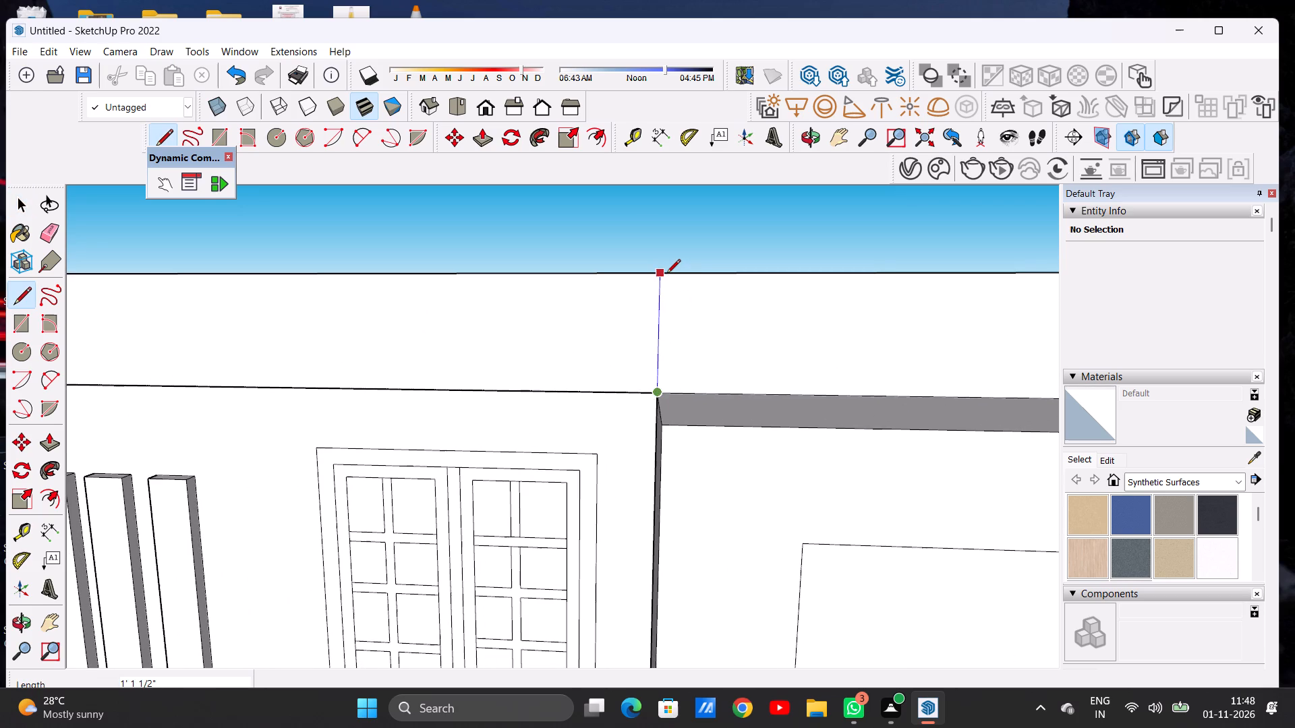
click(666, 274)
key(space)
Extend the roof slab section over the balcony forward about 1' 8 1/4", flush with the plain front wall's outer corner.
middle_drag(687, 410, 610, 431)
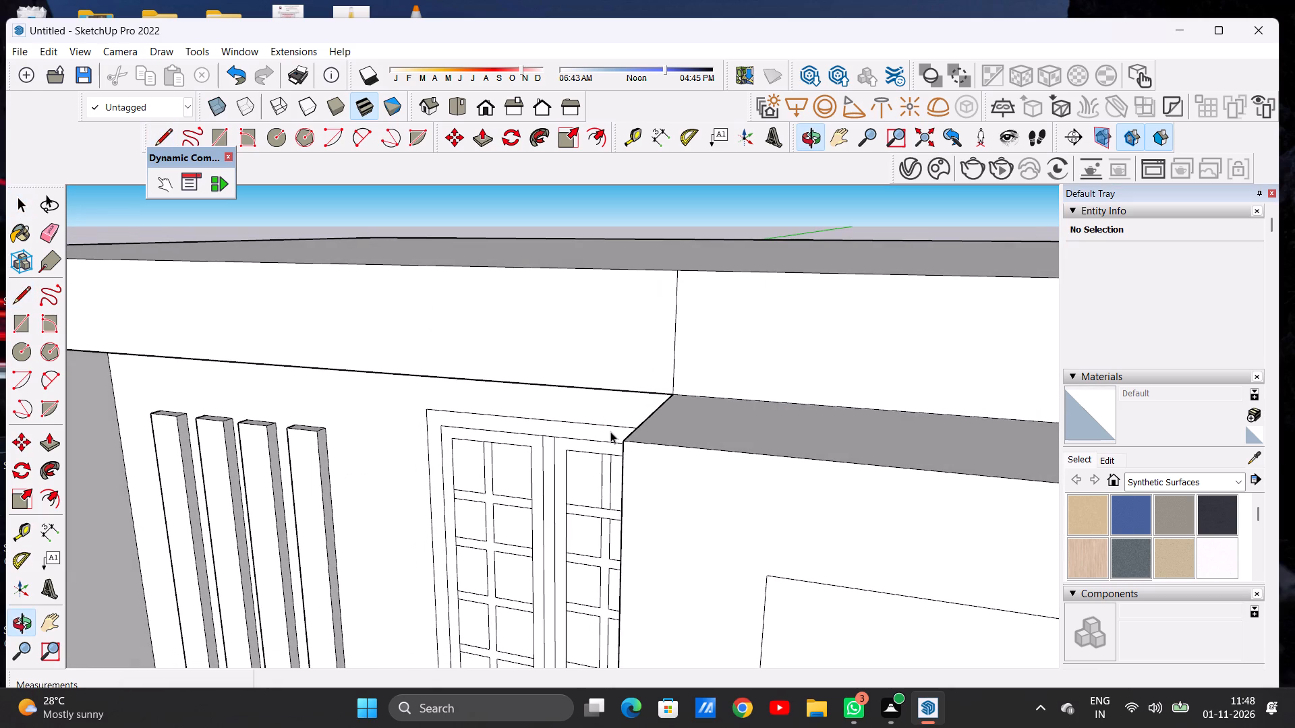
key(p)
click(630, 353)
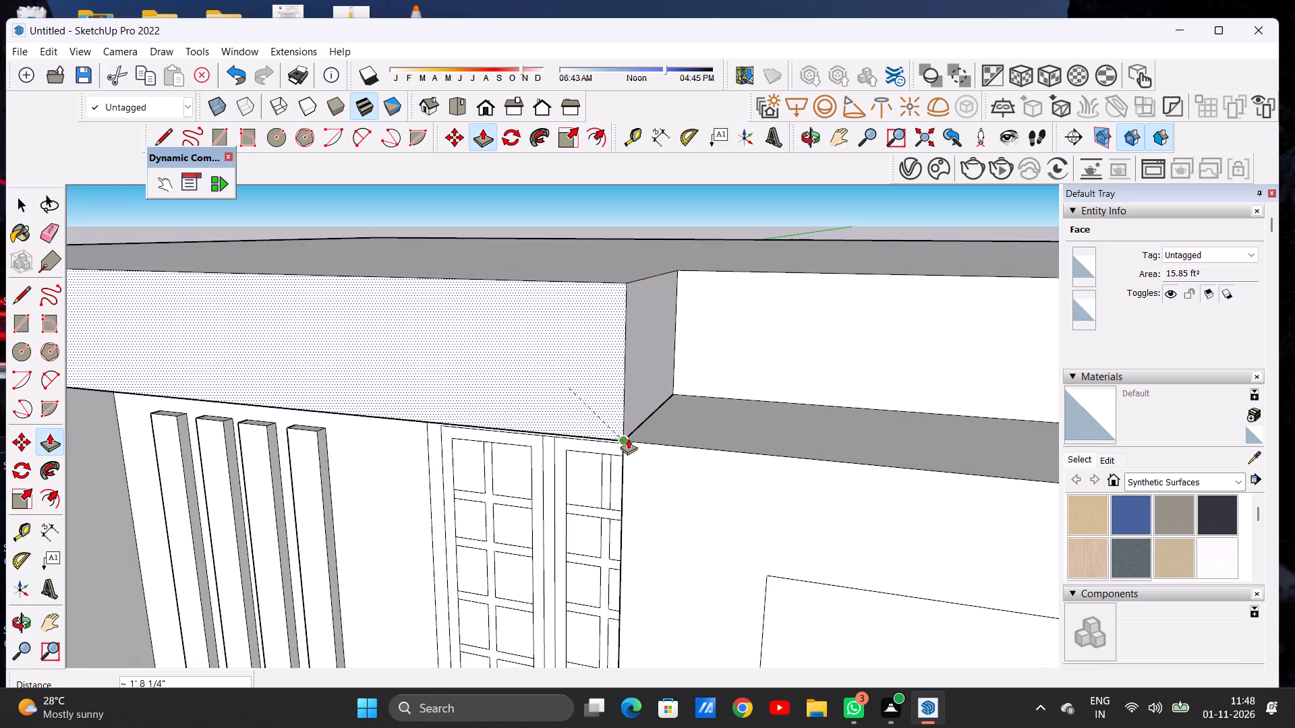
click(628, 438)
key(space)
scroll(637, 446, down, 6)
scroll(653, 441, up, 1)
scroll(626, 423, down, 10)
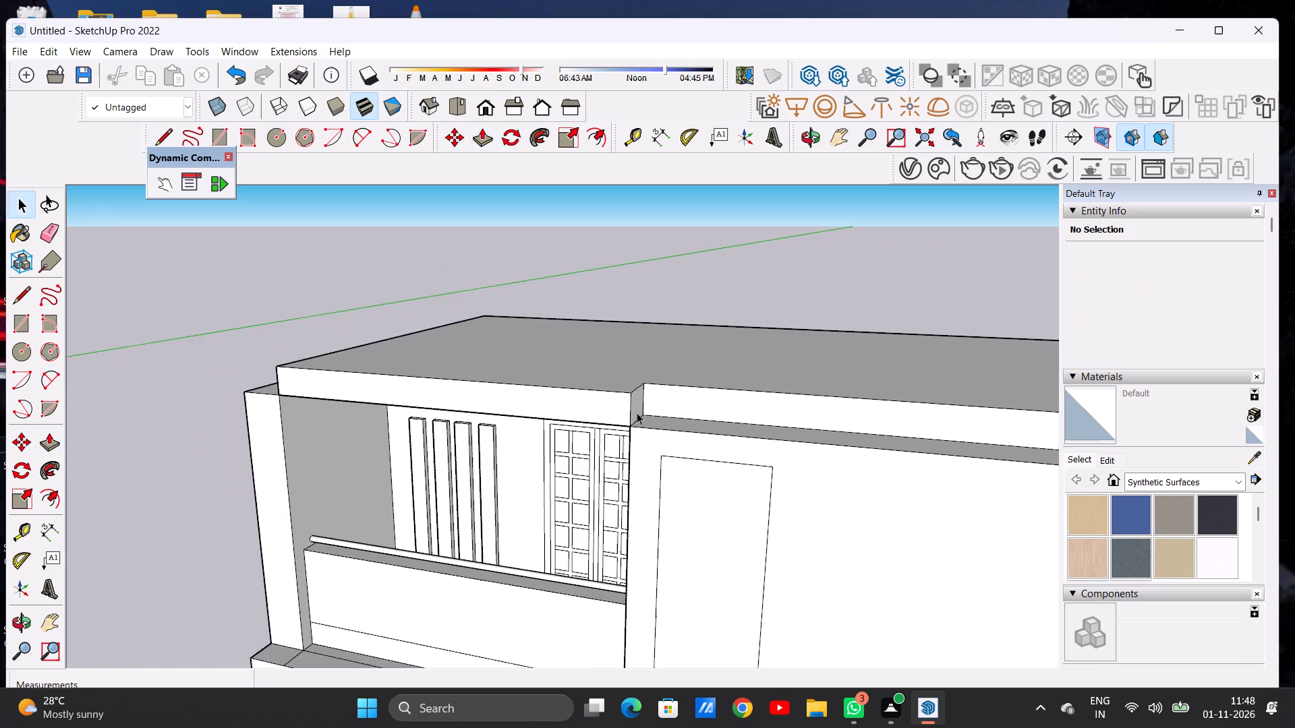
scroll(637, 413, down, 6)
Raise the top face of the rear and side walls about 8' 4 1/8" around the roof slab.
middle_drag(466, 465, 563, 421)
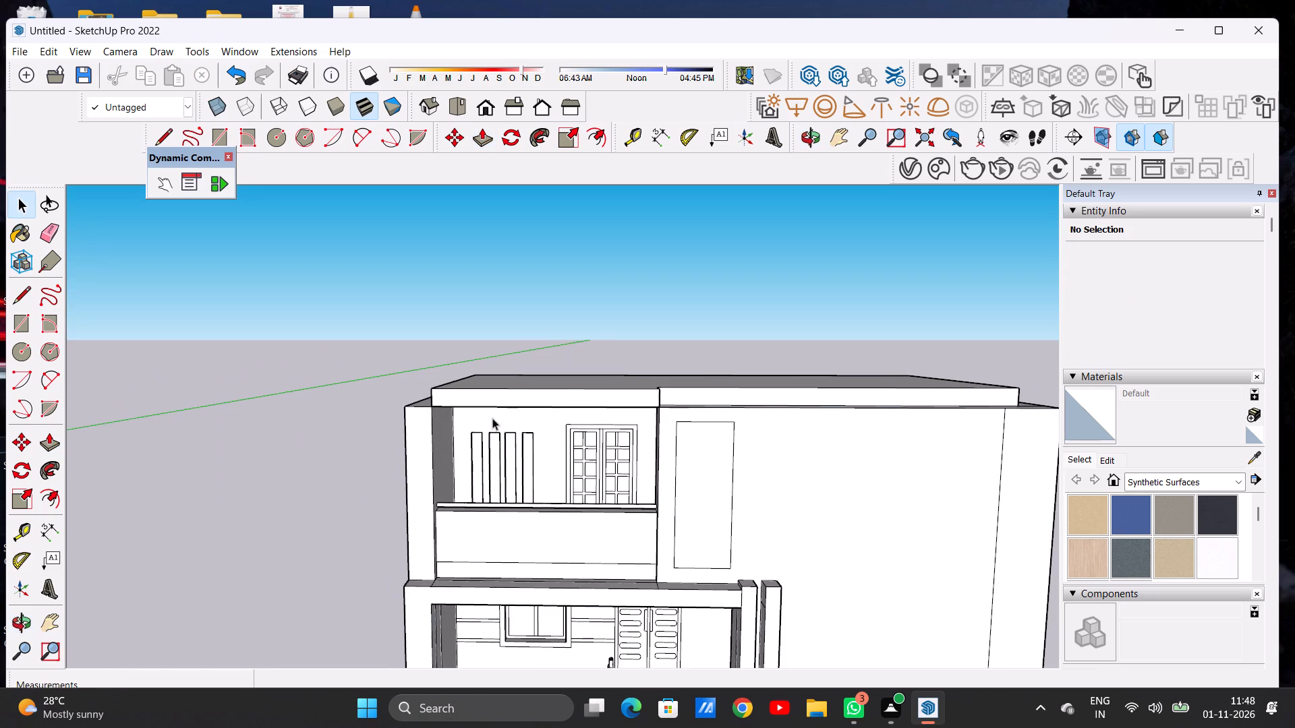
scroll(412, 404, up, 7)
scroll(441, 445, down, 16)
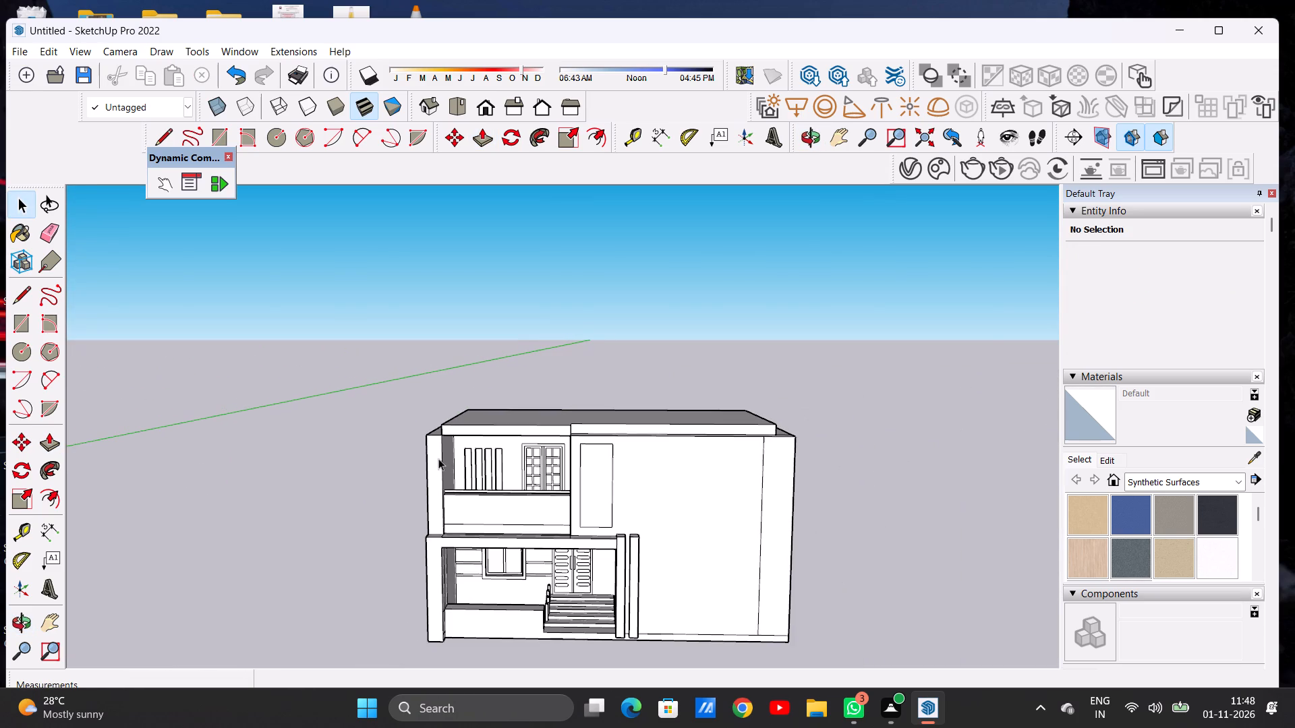
middle_drag(646, 485, 629, 576)
scroll(711, 439, up, 2)
scroll(711, 439, down, 1)
scroll(711, 439, up, 6)
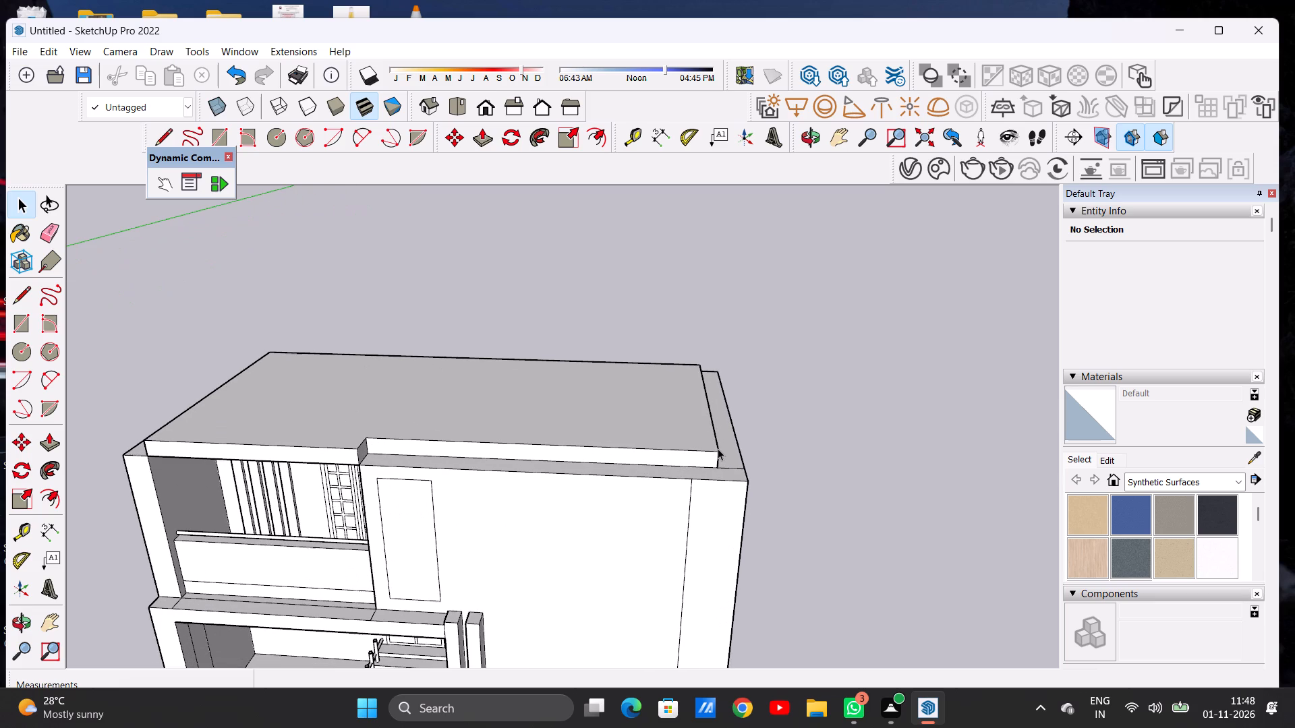
key(p)
click(729, 450)
scroll(744, 396, down, 6)
middle_drag(746, 380, 749, 317)
scroll(733, 351, up, 5)
middle_drag(722, 371, 727, 342)
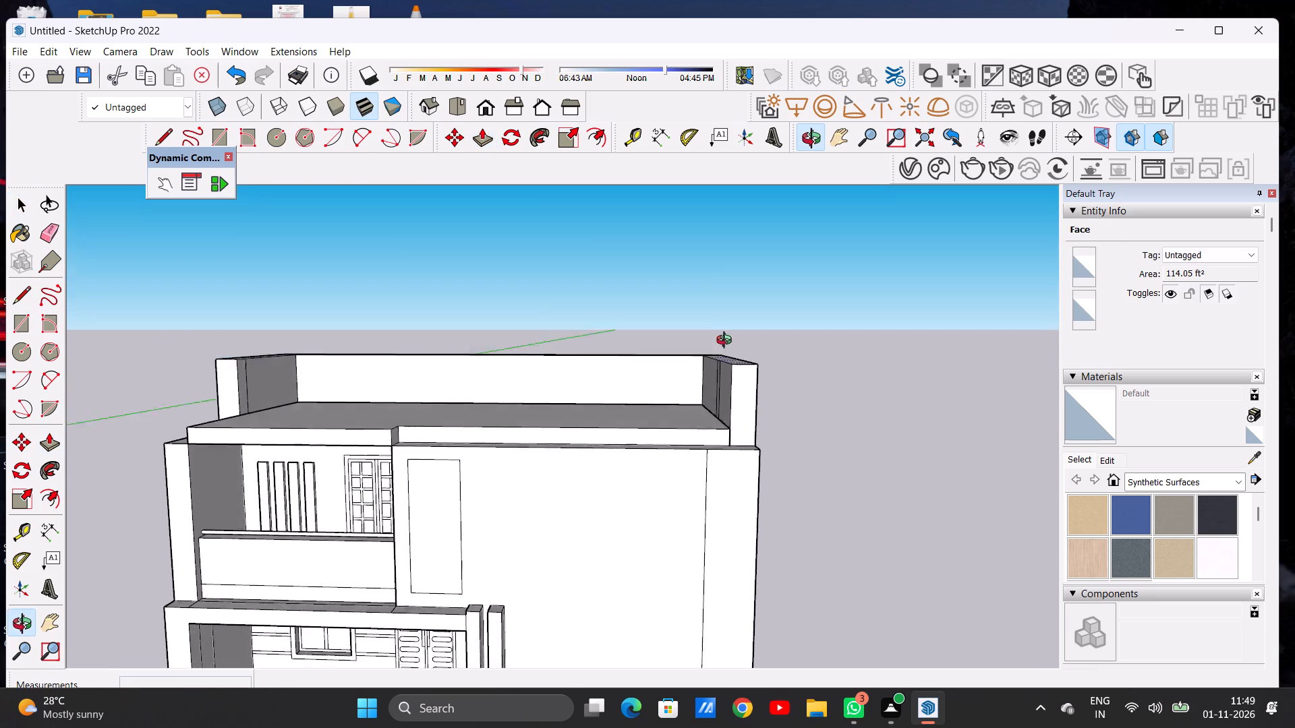
middle_drag(727, 342, 732, 319)
scroll(730, 342, down, 10)
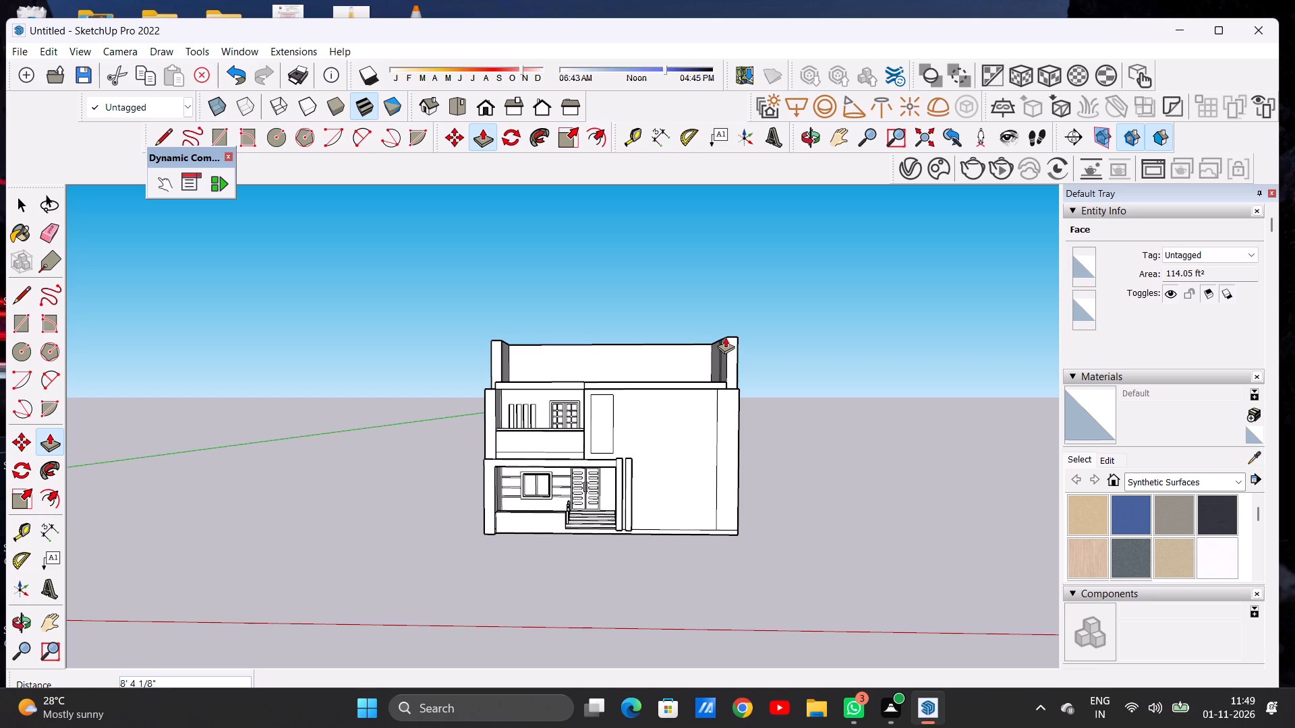
click(725, 337)
key(space)
Erase the leftover vertical seam lines on the inner faces of both raised side walls.
middle_drag(542, 390, 522, 506)
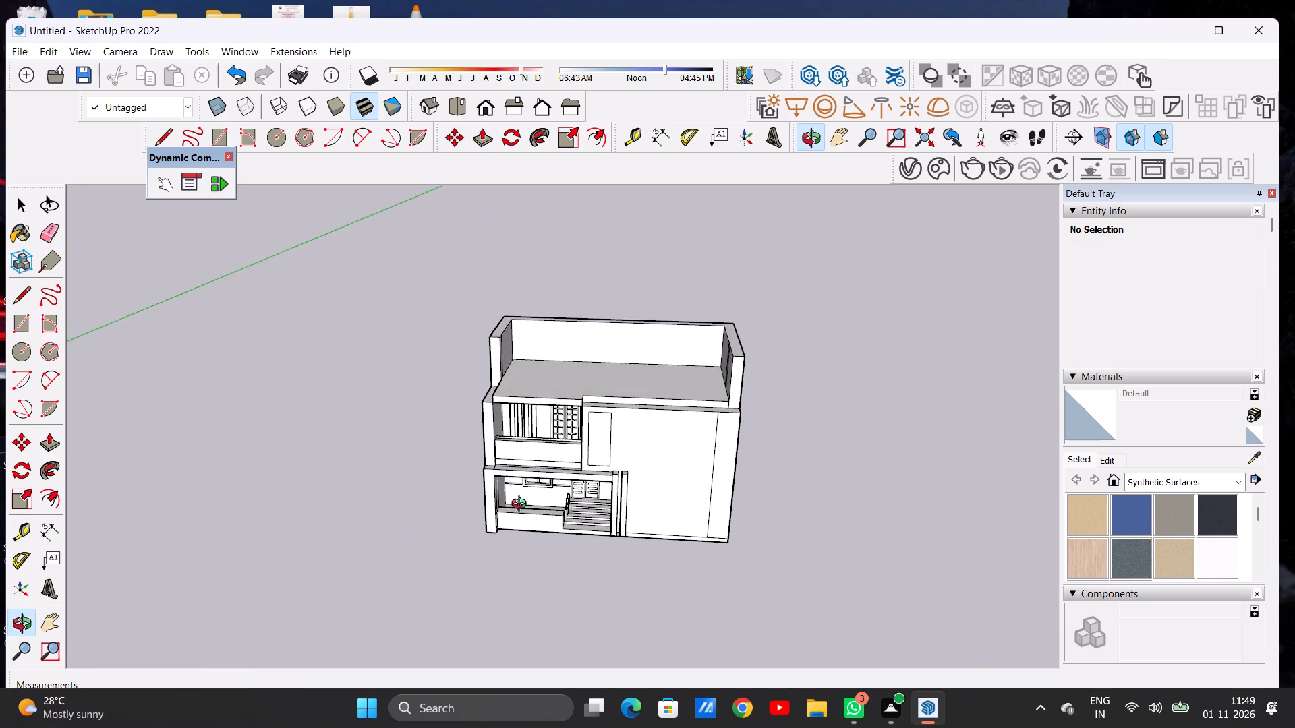
middle_drag(522, 506, 536, 530)
scroll(728, 348, up, 2)
scroll(728, 348, down, 1)
scroll(728, 348, up, 1)
scroll(728, 348, down, 1)
scroll(726, 350, up, 1)
middle_drag(730, 366, 778, 375)
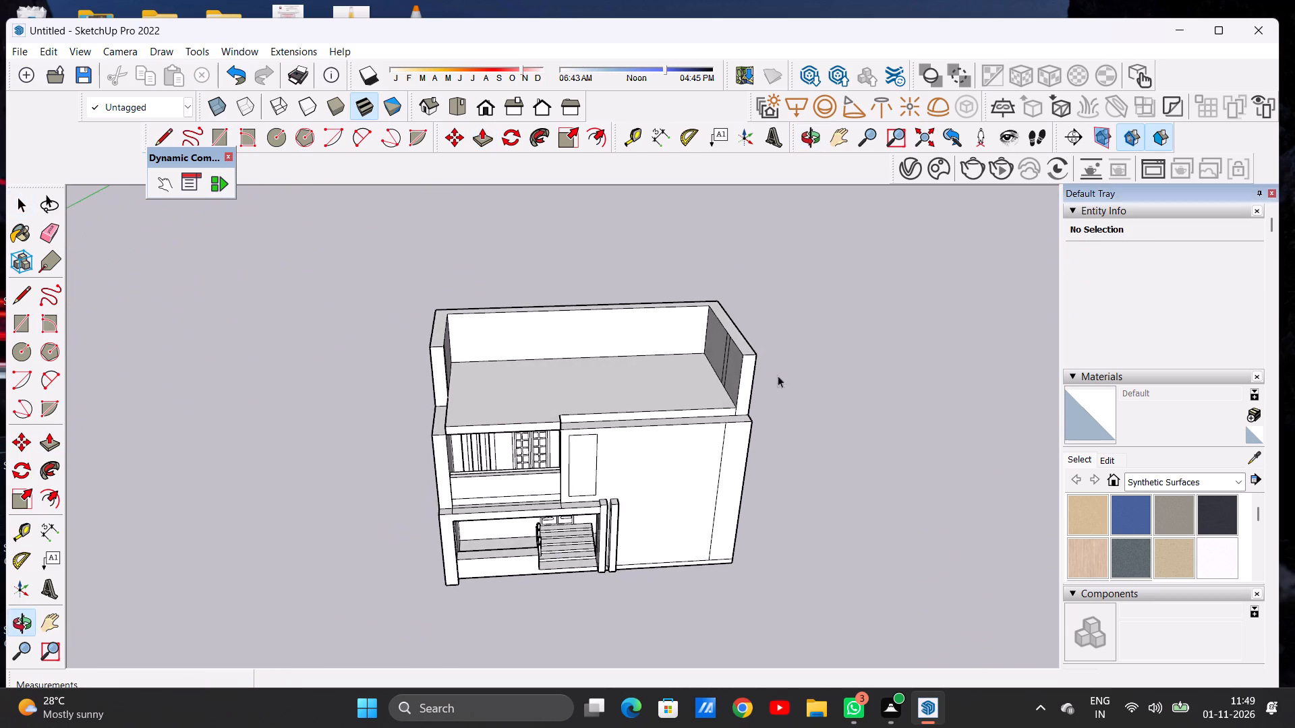
scroll(691, 369, up, 13)
key(e)
scroll(777, 346, up, 6)
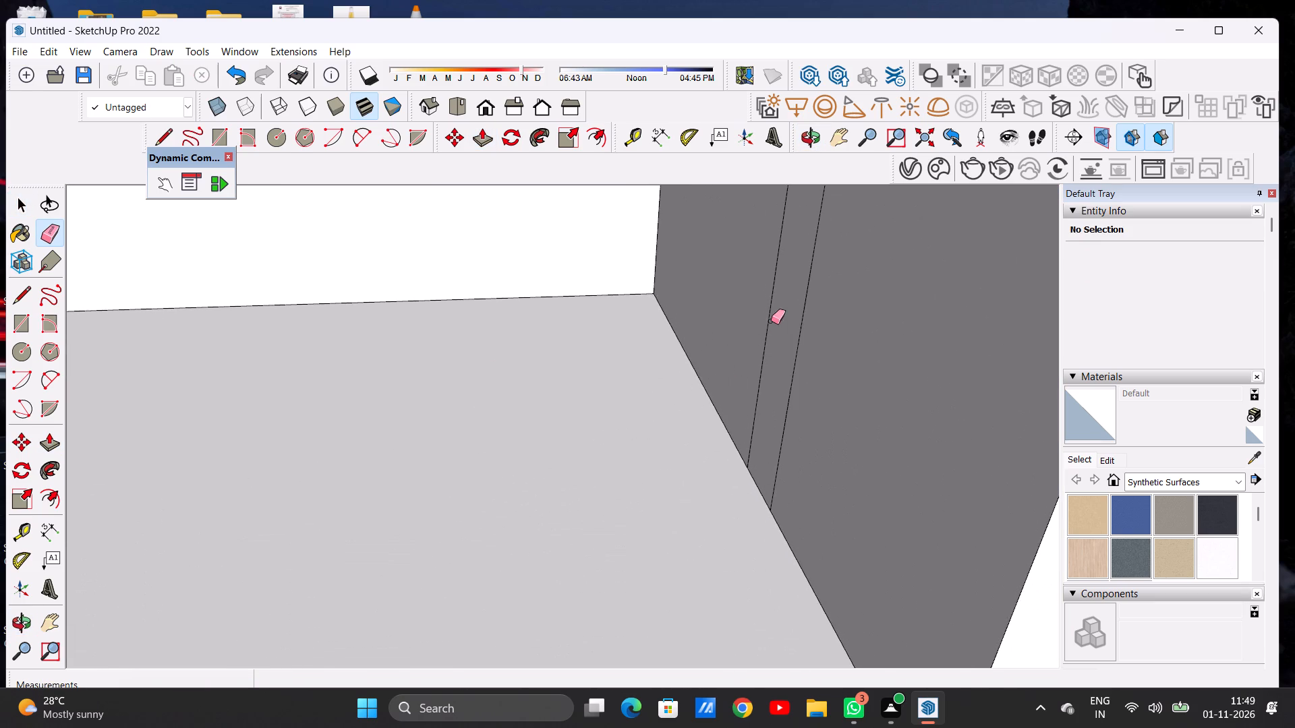
click(767, 314)
drag(791, 322, 800, 336)
scroll(778, 382, down, 18)
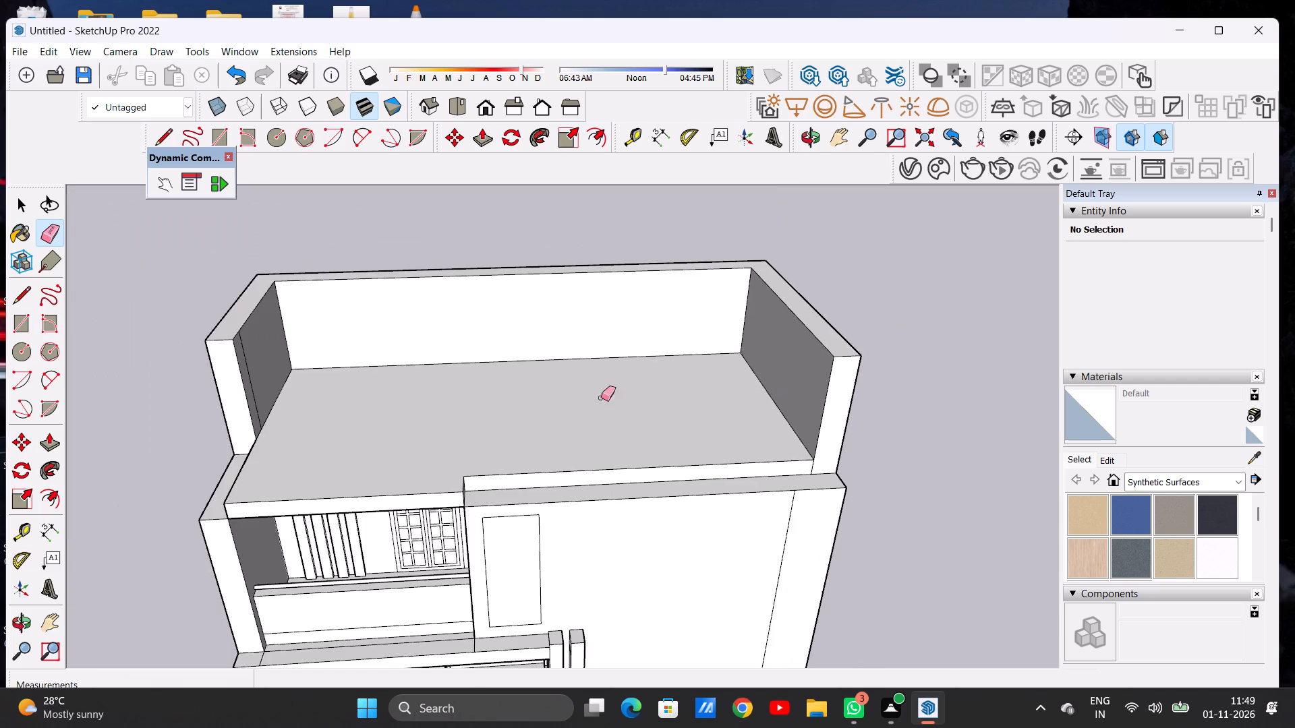
middle_drag(511, 396, 345, 386)
scroll(342, 337, up, 12)
click(335, 342)
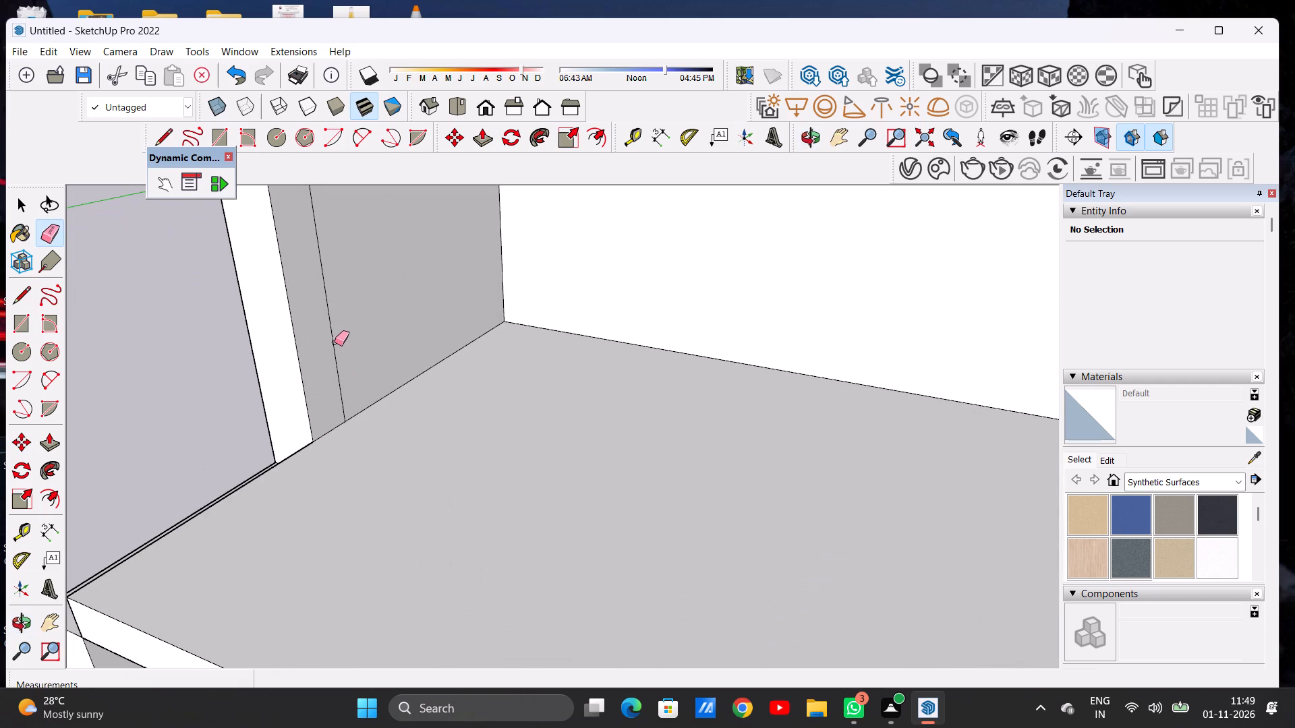
key(space)
Raise the lower front section of the balcony-side wall about 8' 5 7/16", level with the raised wall behind it.
scroll(409, 407, down, 17)
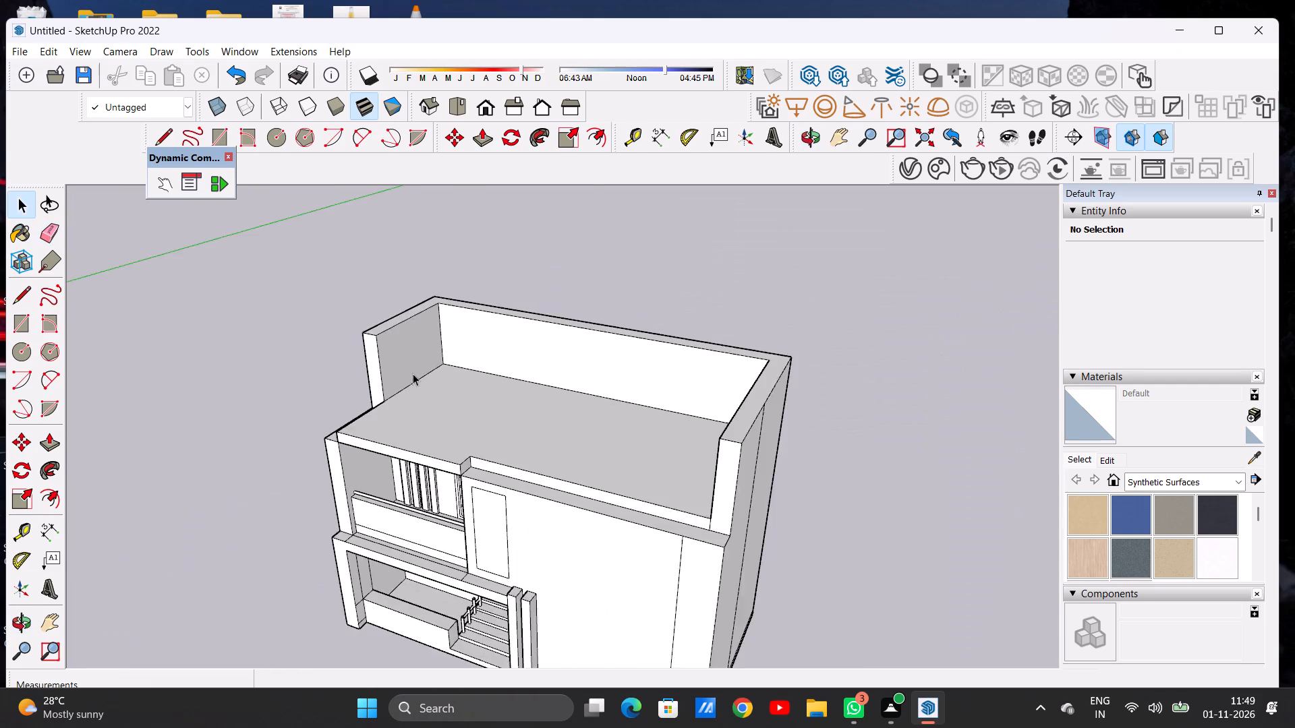
scroll(413, 373, down, 3)
middle_drag(459, 406, 687, 354)
middle_drag(347, 431, 406, 464)
scroll(410, 473, up, 5)
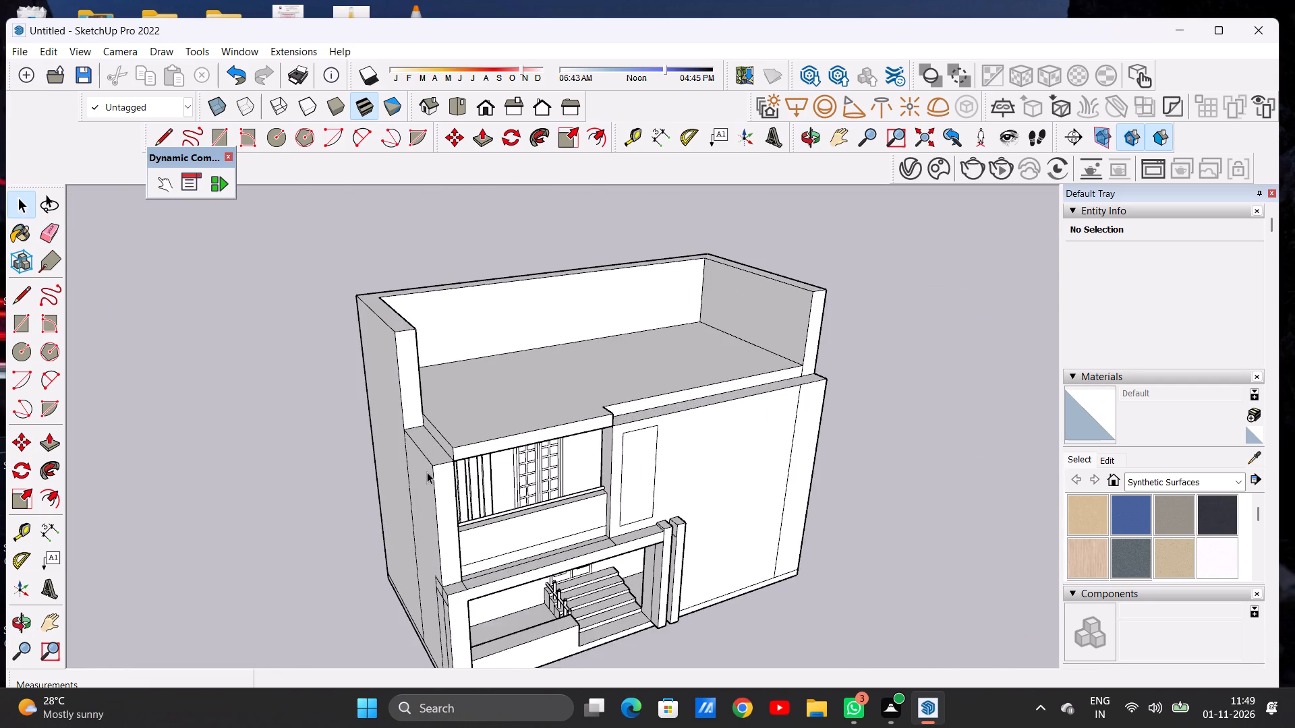
scroll(427, 472, up, 9)
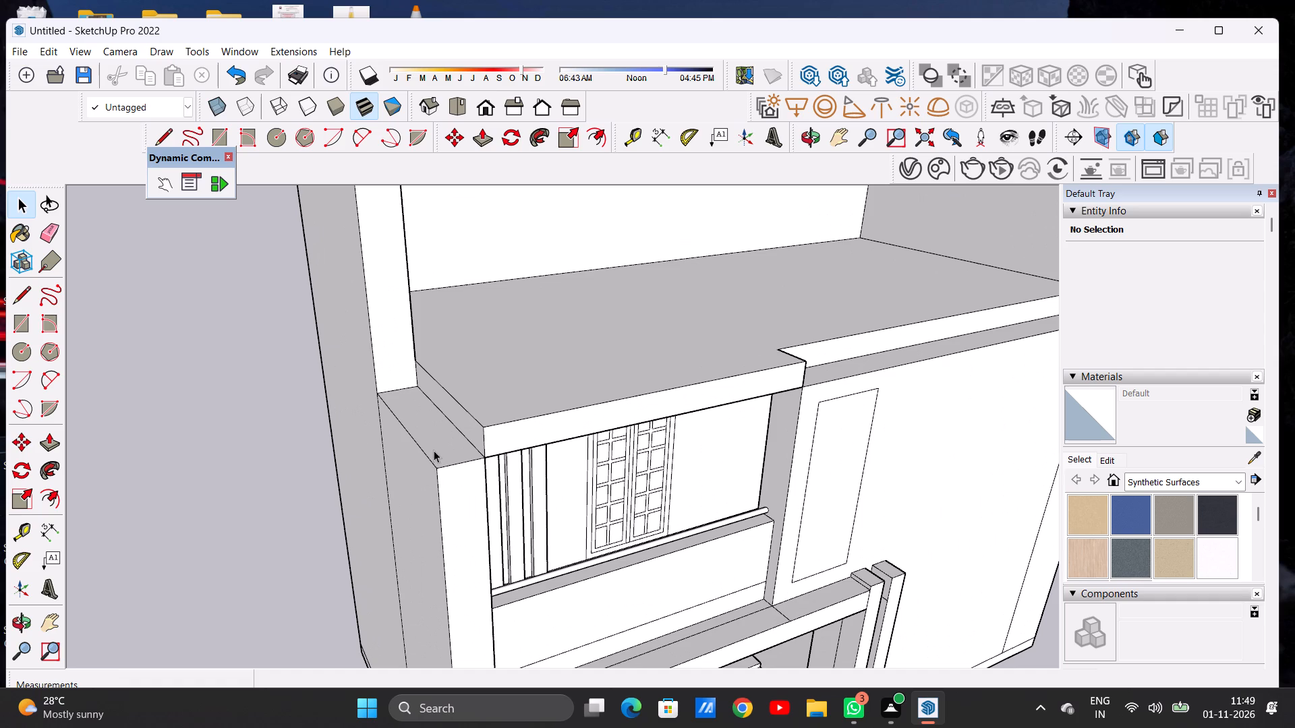
key(p)
click(447, 450)
scroll(444, 420, down, 7)
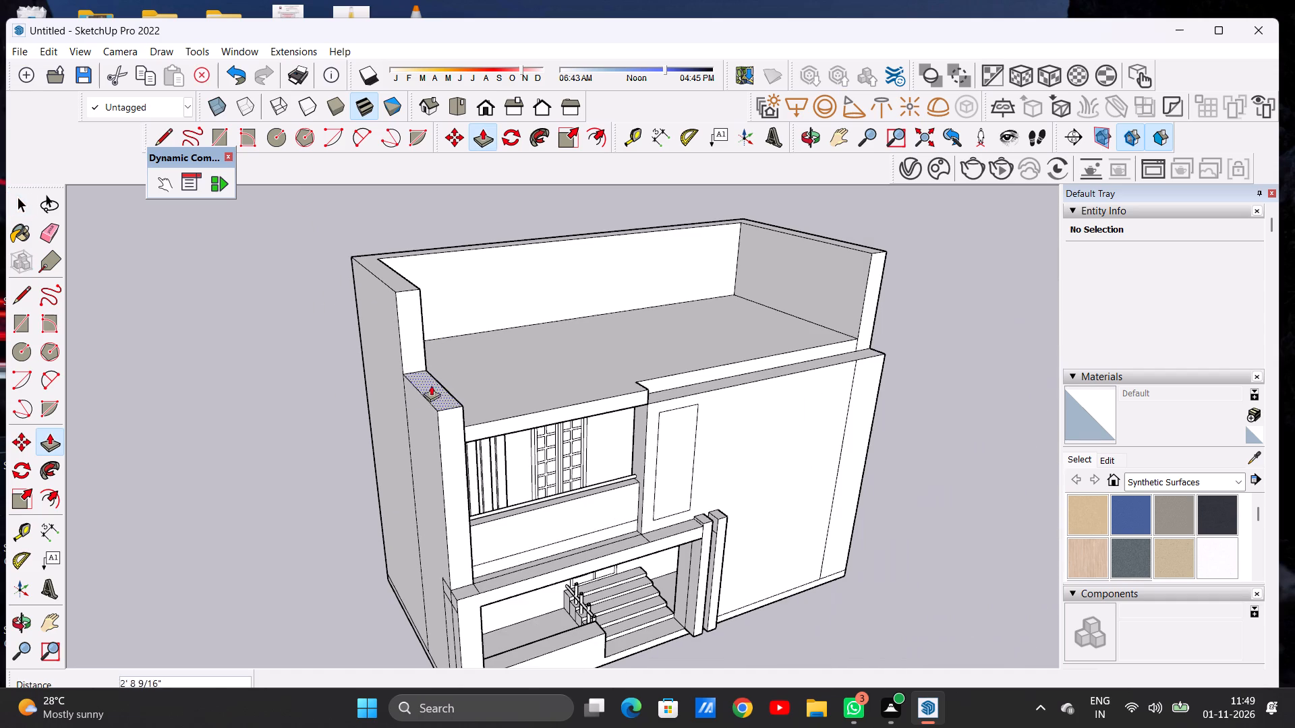
click(396, 291)
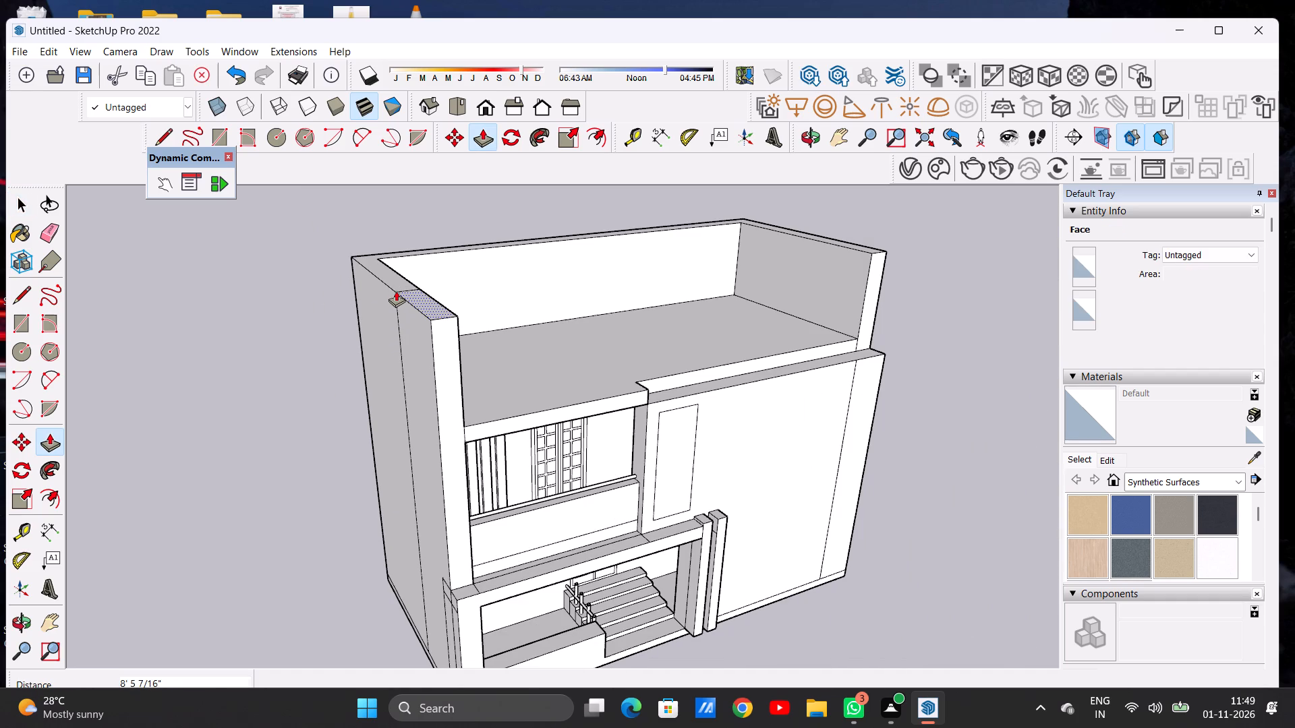
key(space)
Raise the top face of the plain front wall about 8' 5 7/16", level with the raised side wall.
scroll(411, 425, down, 10)
middle_drag(542, 433, 413, 357)
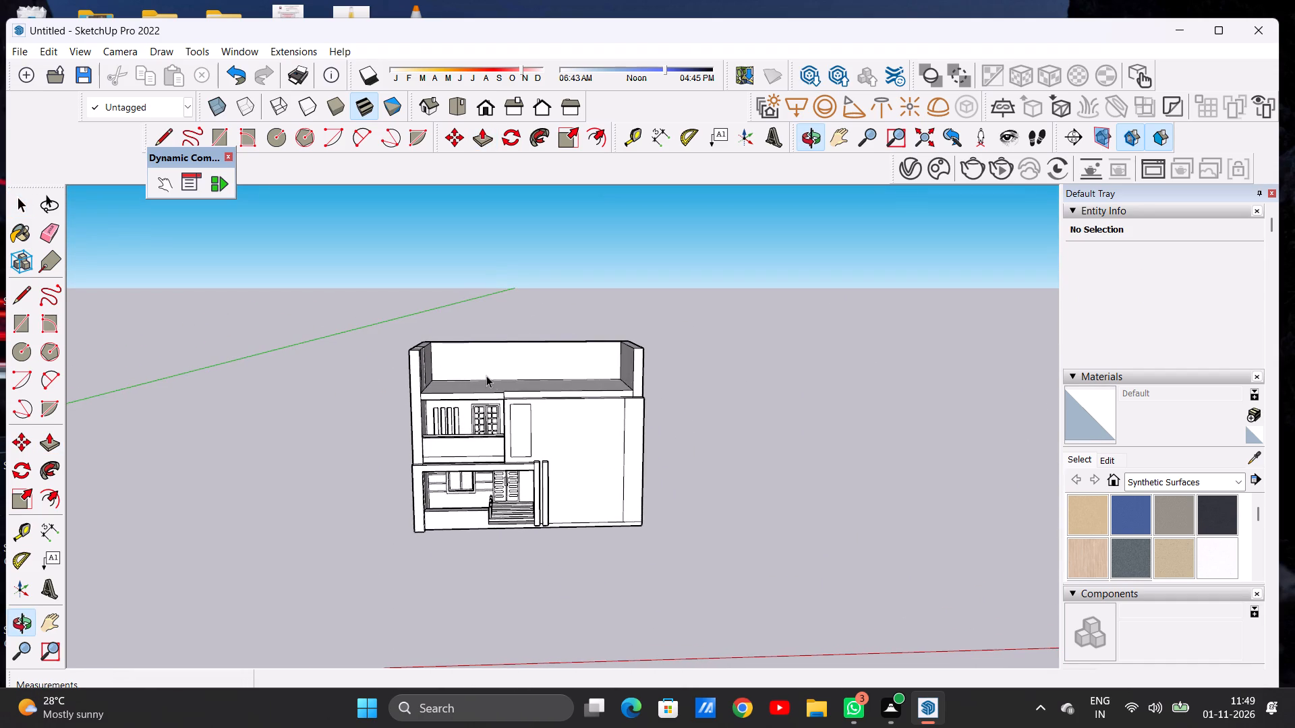
scroll(492, 383, up, 13)
middle_drag(490, 390, 488, 473)
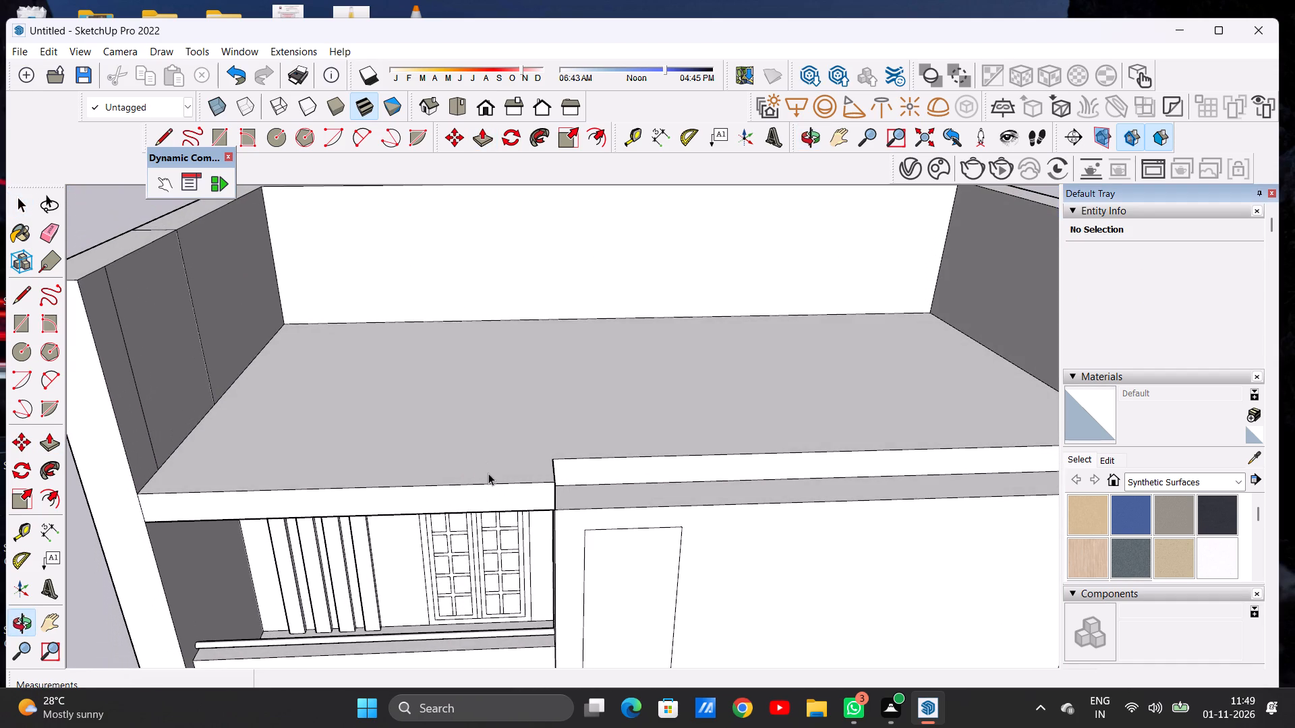
scroll(512, 433, down, 8)
middle_click(415, 437)
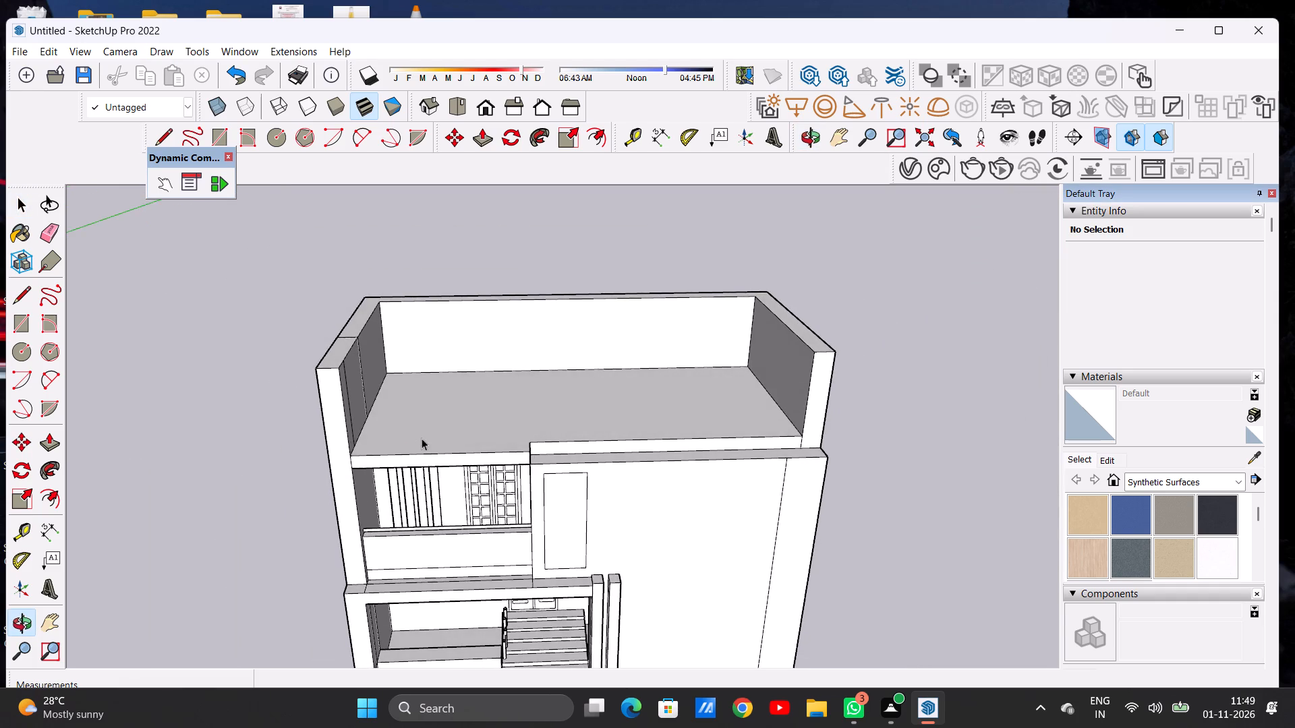
scroll(482, 455, up, 6)
middle_drag(483, 408, 478, 456)
scroll(494, 422, down, 4)
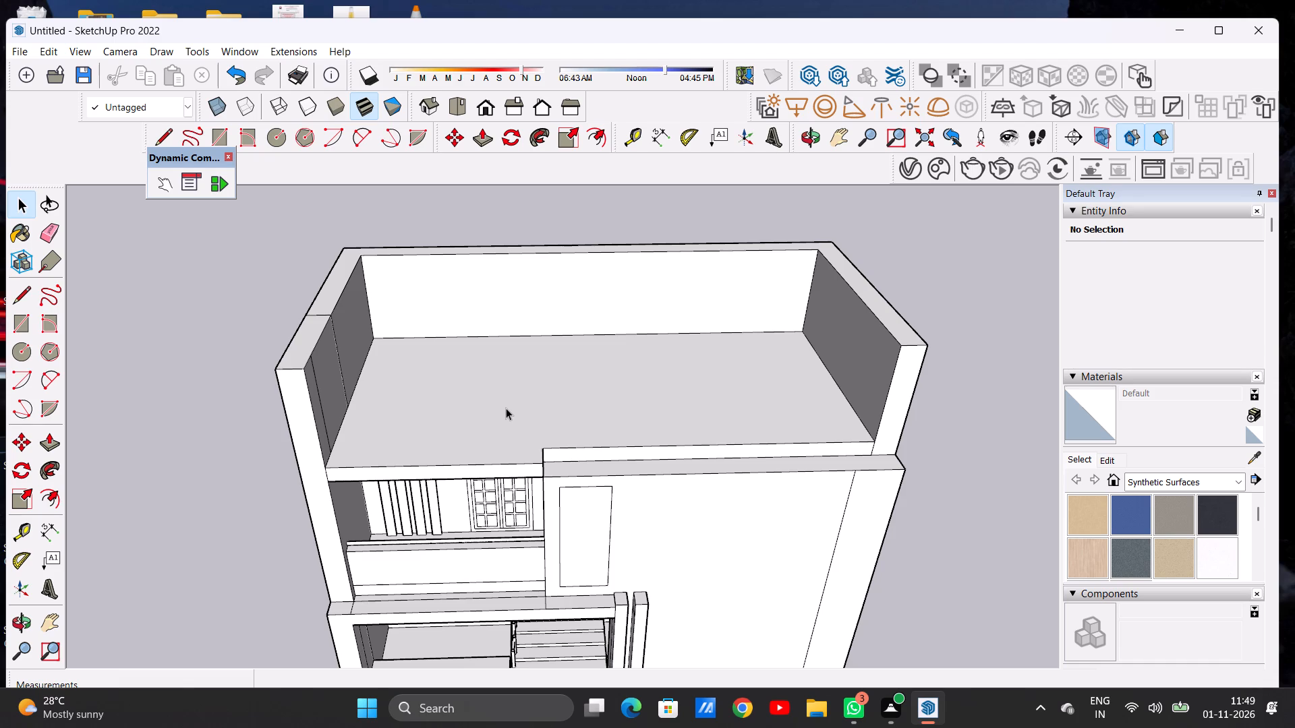
scroll(739, 376, down, 13)
middle_drag(734, 439, 670, 423)
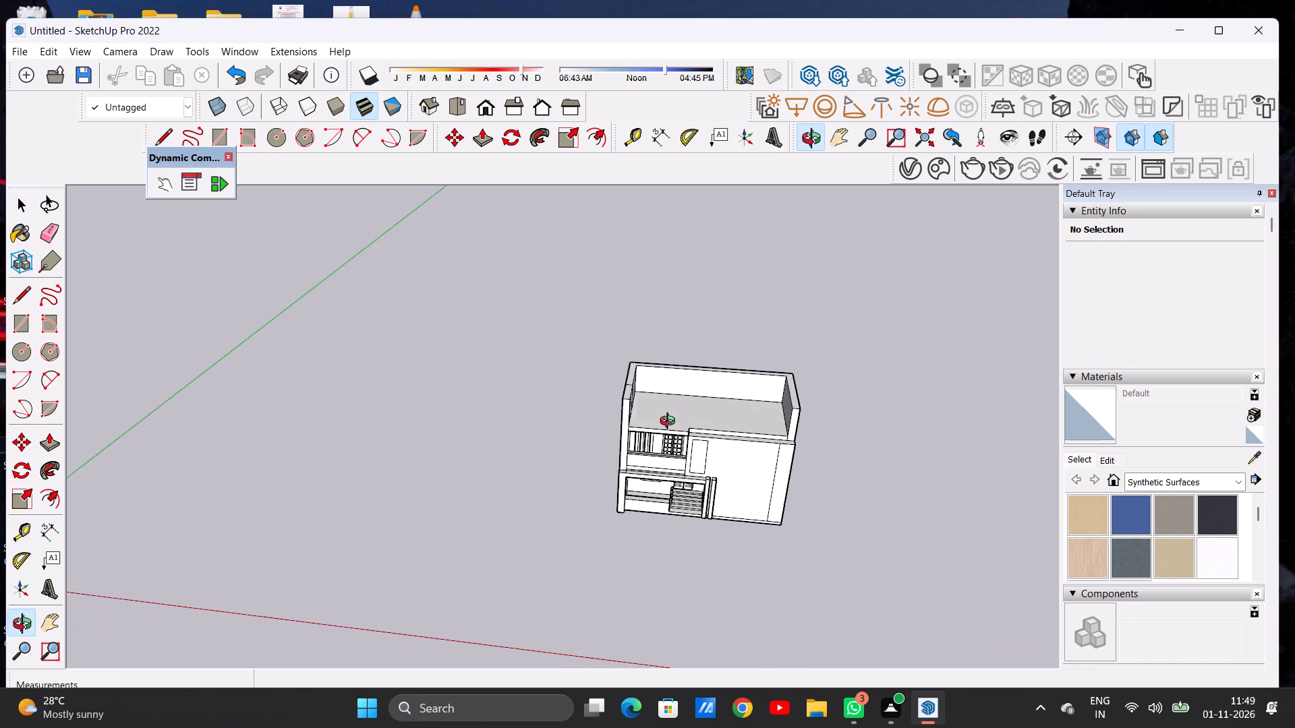
middle_drag(670, 423, 654, 439)
scroll(784, 442, up, 4)
scroll(786, 442, down, 1)
scroll(786, 442, up, 7)
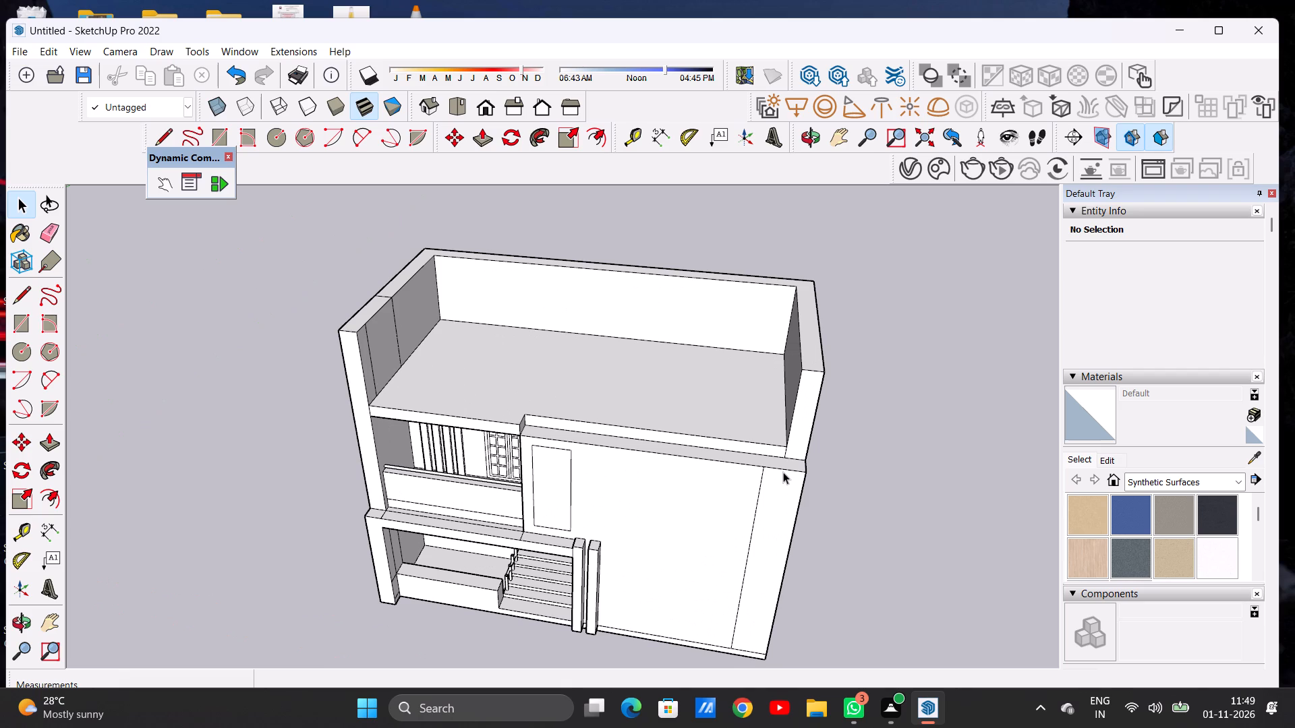
scroll(757, 475, up, 6)
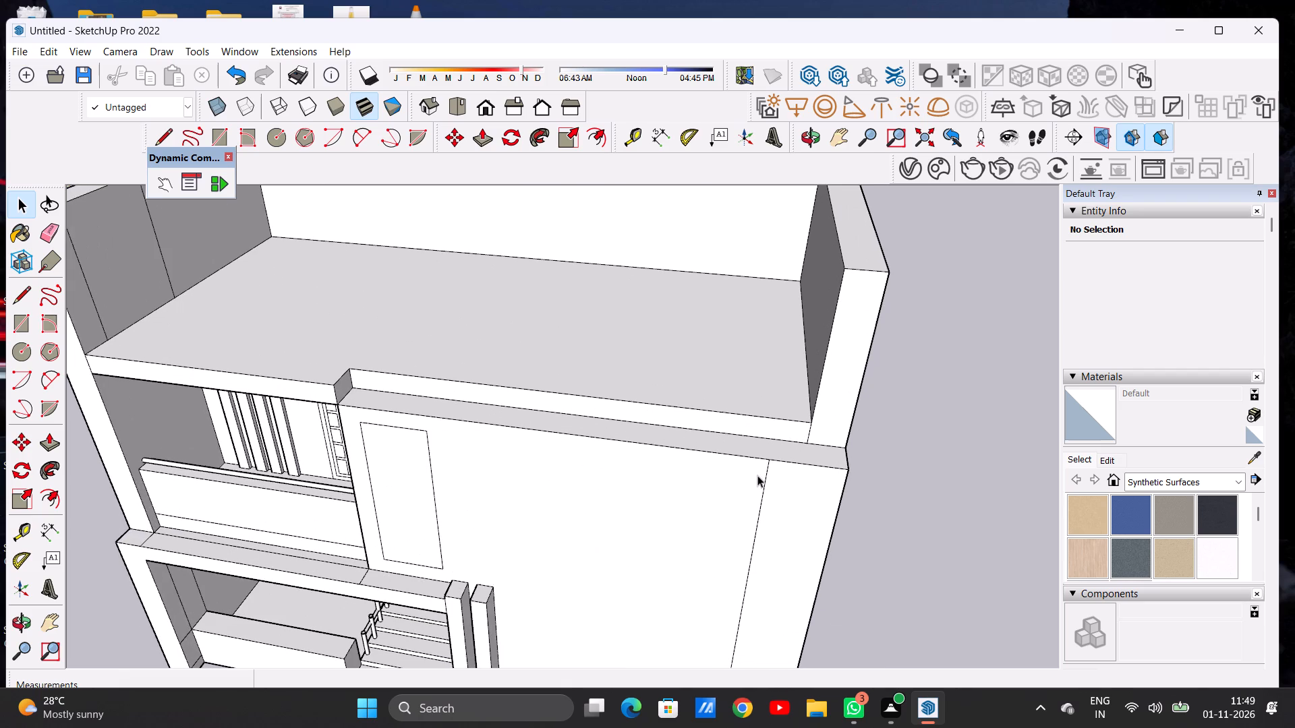
key(p)
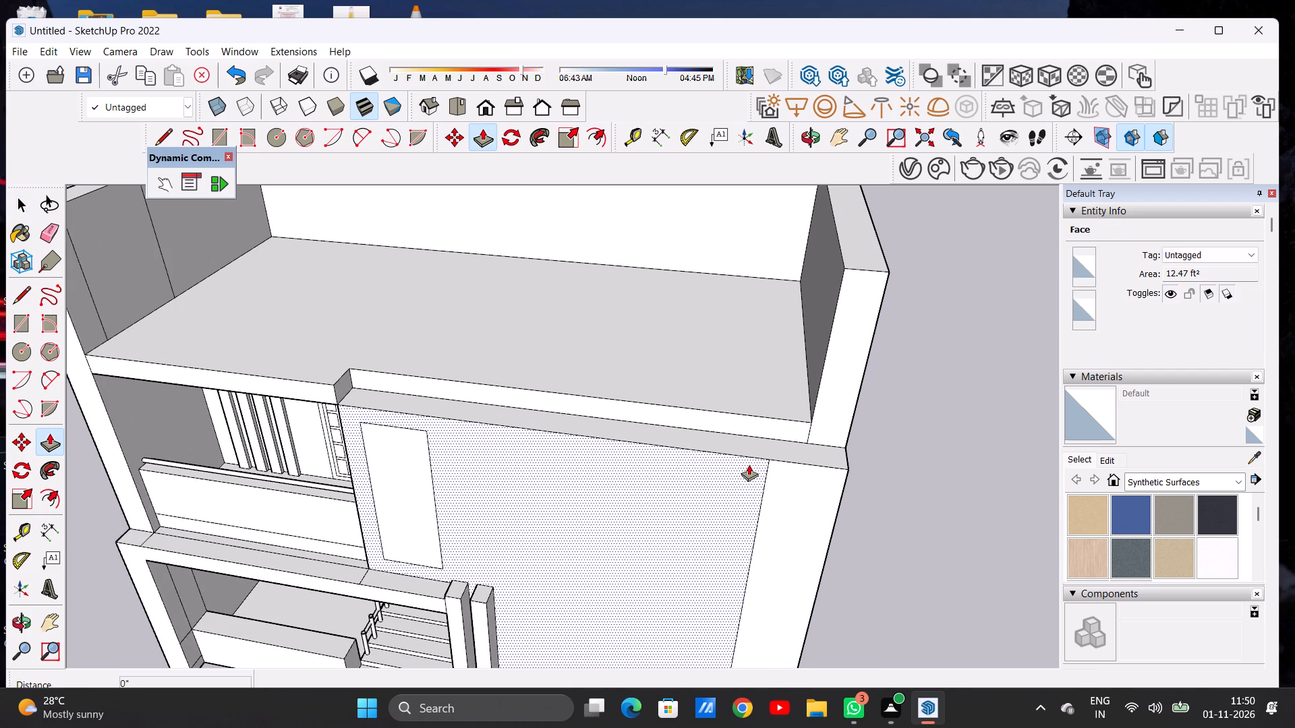
click(797, 448)
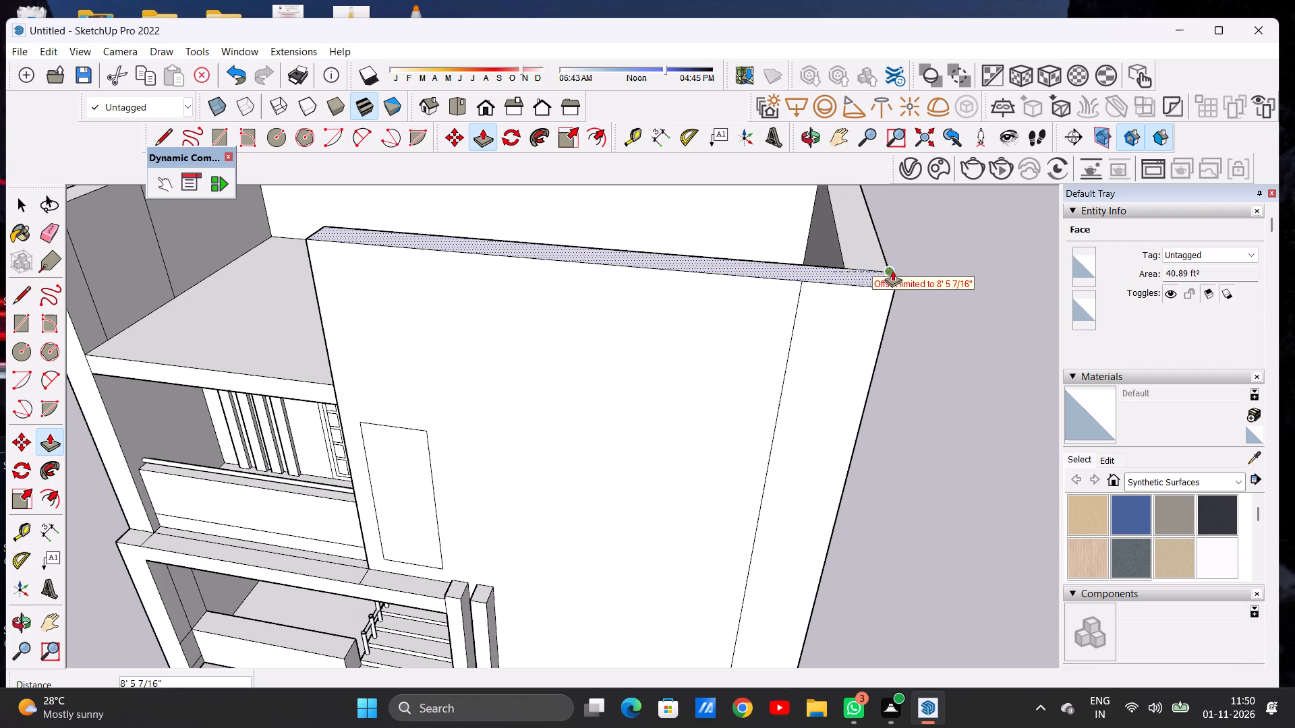
click(884, 273)
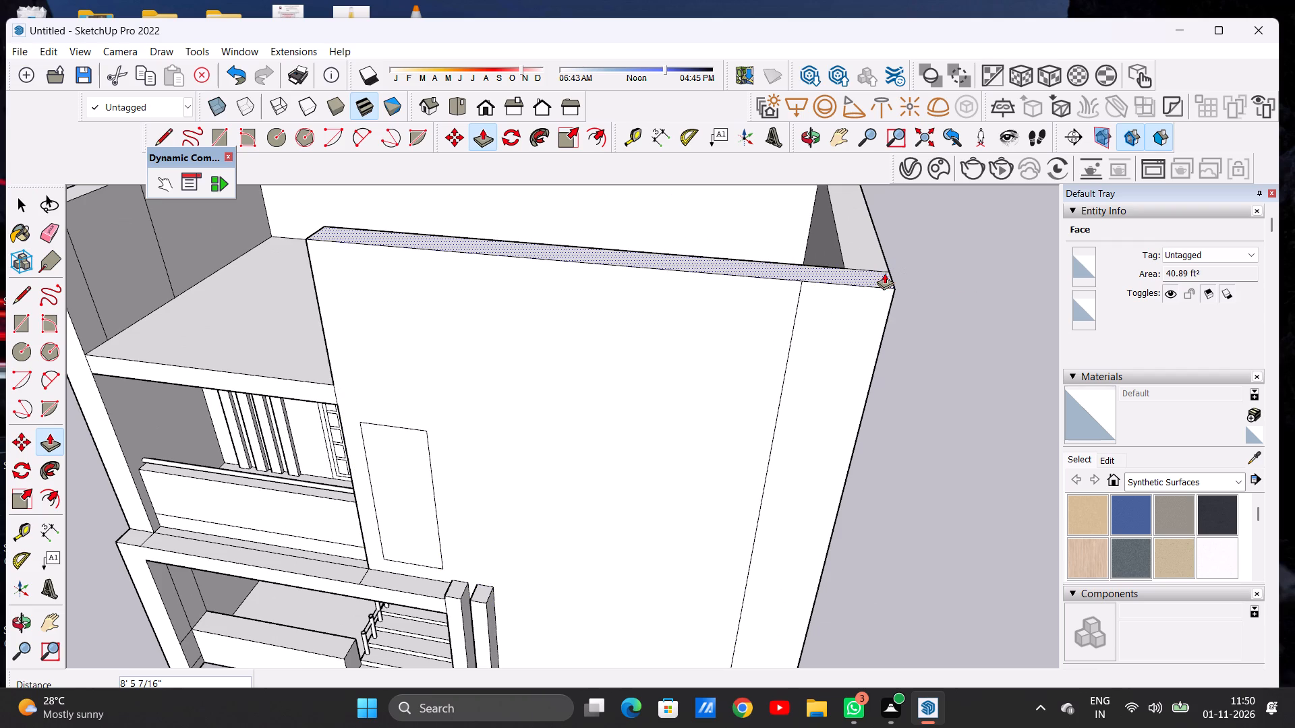
key(space)
Draw a horizontal line about 10' 9 7/8" long across the plain front wall, starting at the balcony roof slab's top corner.
scroll(669, 464, down, 7)
scroll(694, 393, down, 11)
middle_drag(616, 462, 655, 347)
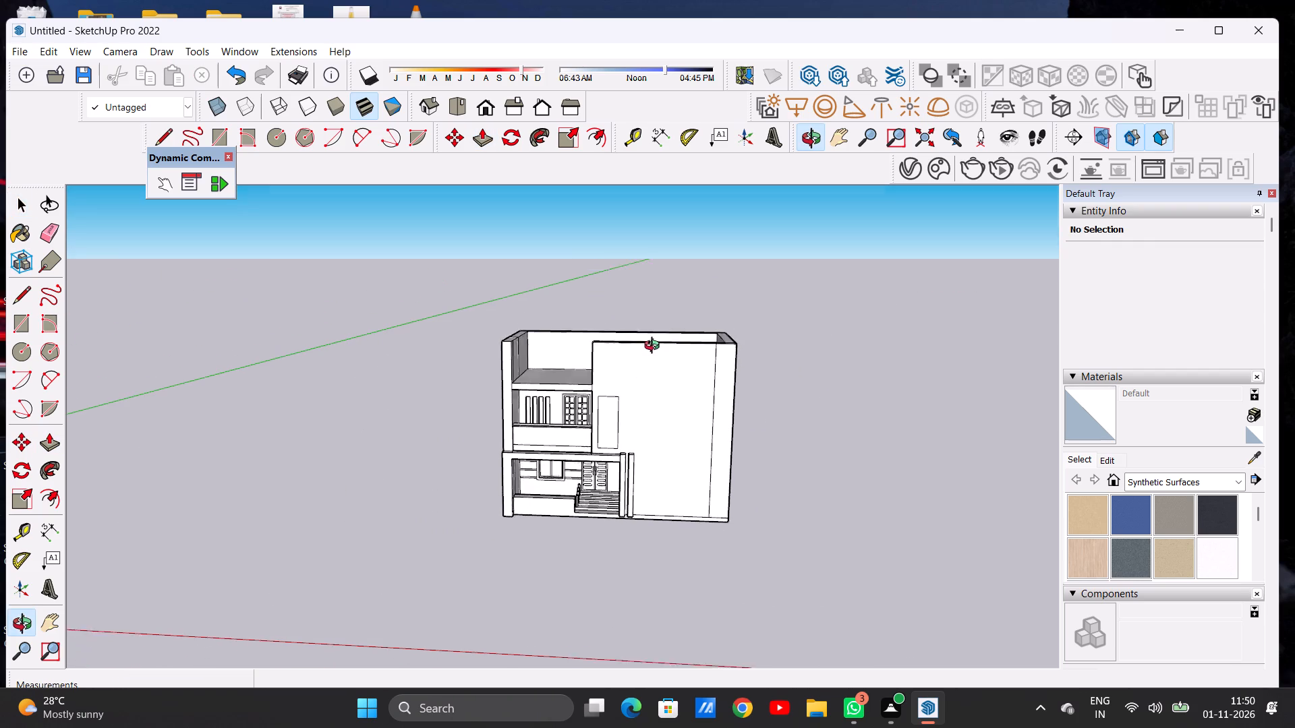
middle_drag(655, 347, 666, 344)
middle_drag(635, 468, 631, 405)
scroll(606, 384, up, 1)
scroll(606, 384, down, 1)
scroll(606, 384, up, 7)
scroll(606, 384, down, 1)
scroll(606, 384, up, 6)
scroll(590, 359, down, 1)
scroll(590, 359, up, 1)
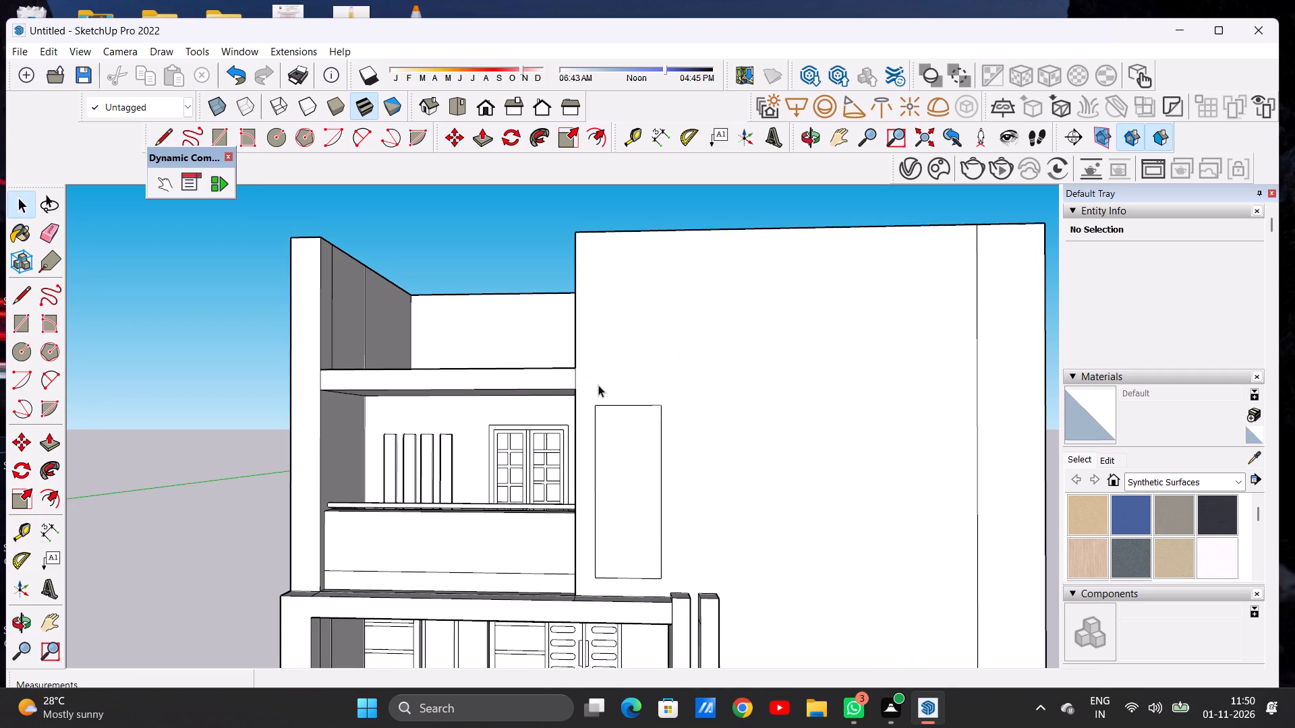
middle_drag(598, 385, 591, 404)
scroll(602, 375, up, 6)
middle_drag(618, 390, 563, 428)
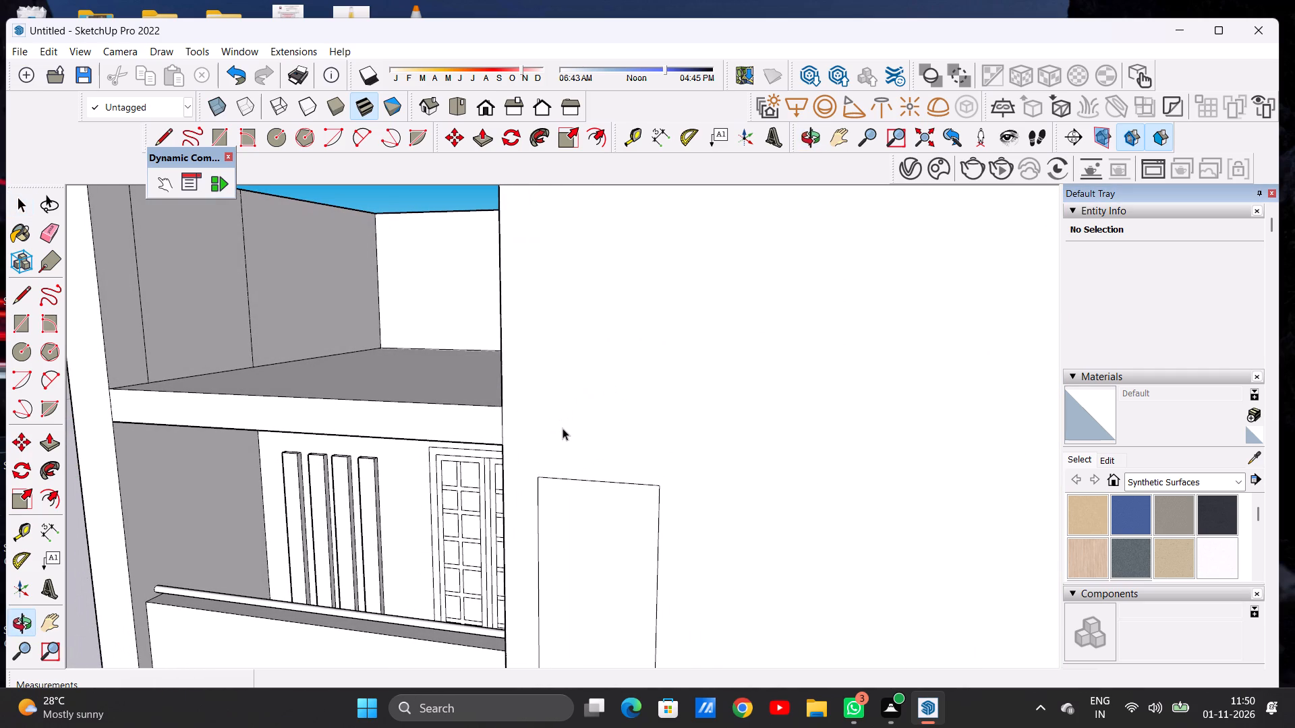
key(l)
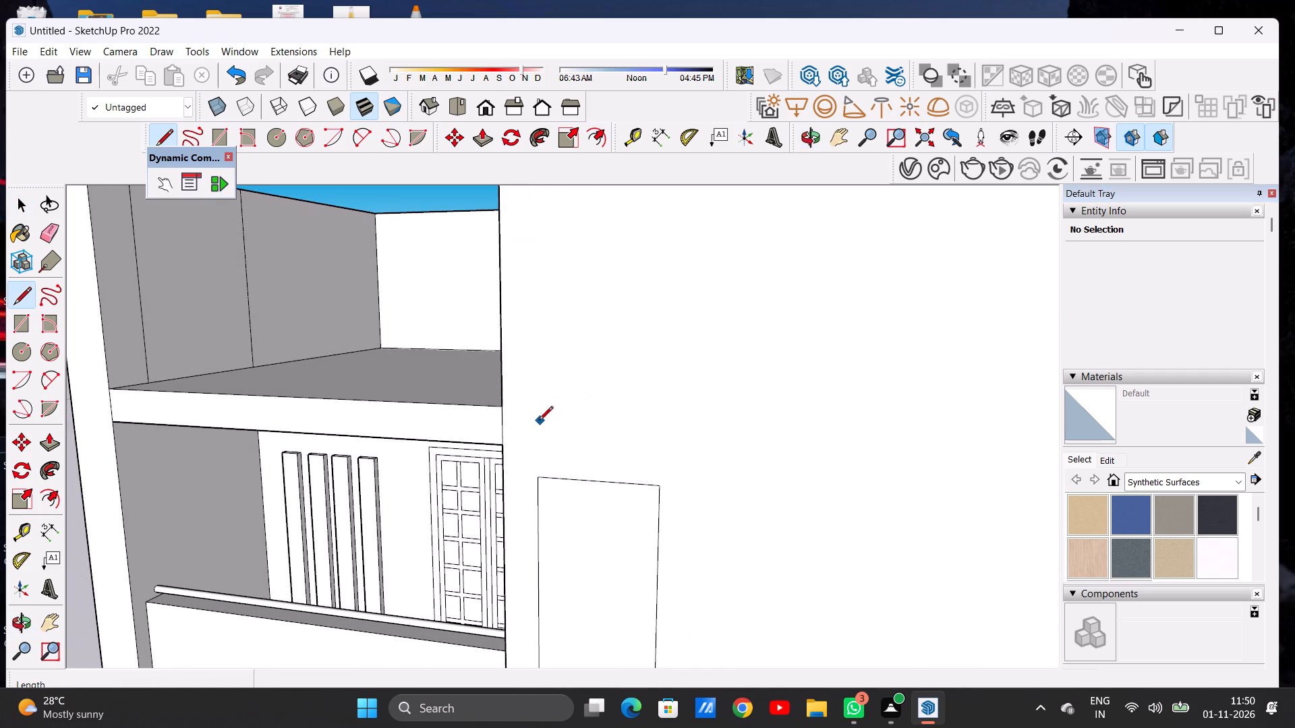
click(501, 407)
scroll(618, 397, down, 10)
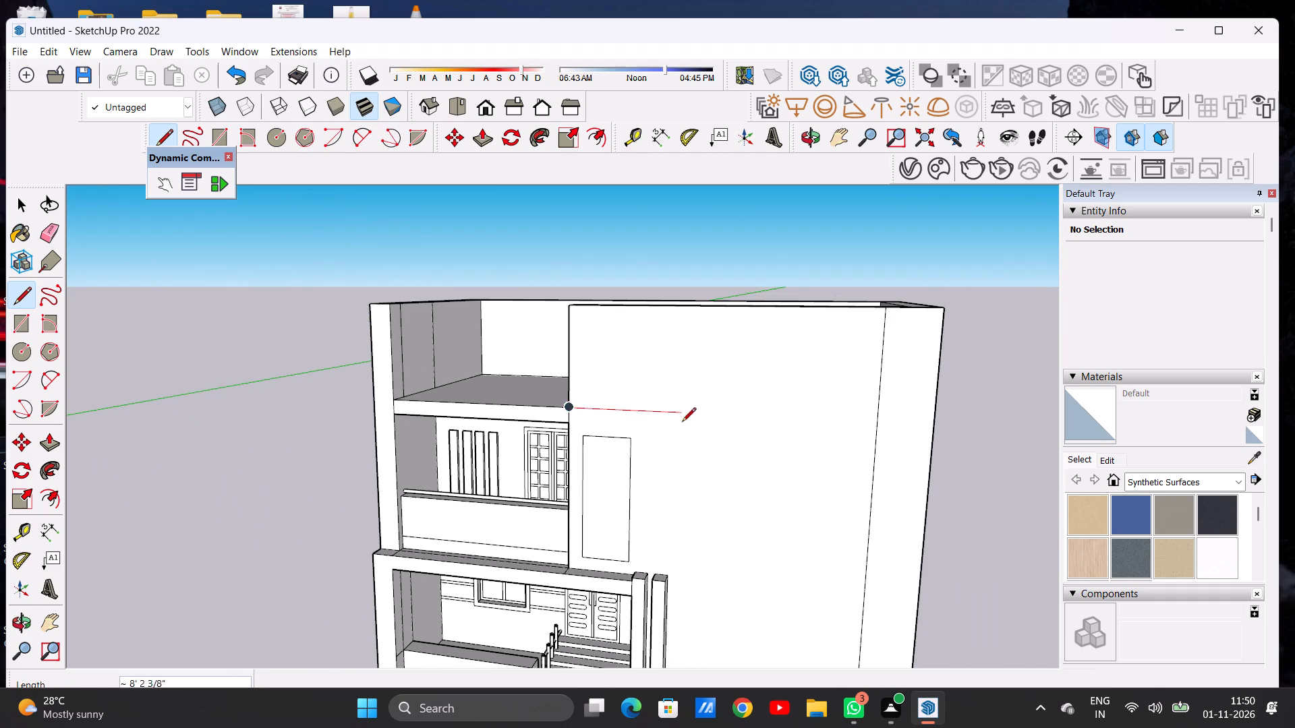
middle_drag(693, 415, 764, 391)
scroll(733, 414, up, 5)
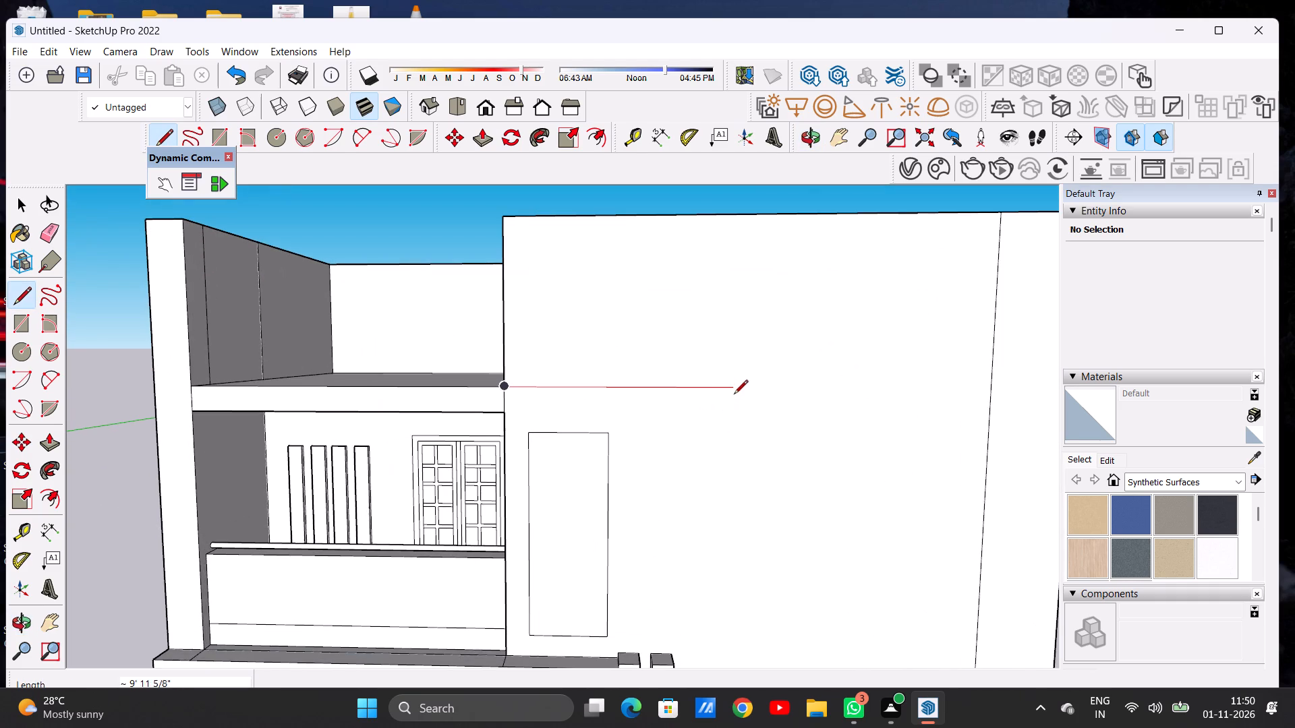
scroll(706, 383, down, 1)
scroll(706, 383, up, 1)
scroll(706, 383, down, 3)
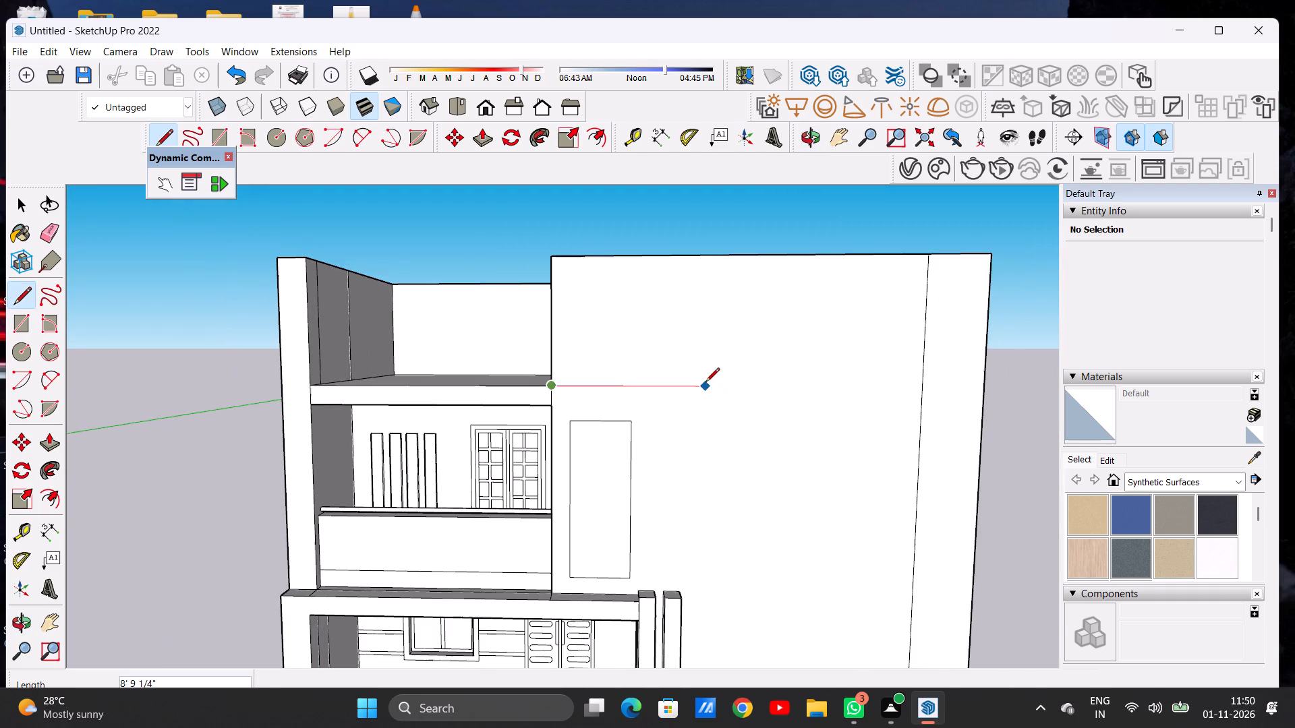
click(742, 384)
Draw a vertical line about 23' 4 7/16" long from the horizontal line's free end down to the front wall's base line.
scroll(739, 365, down, 7)
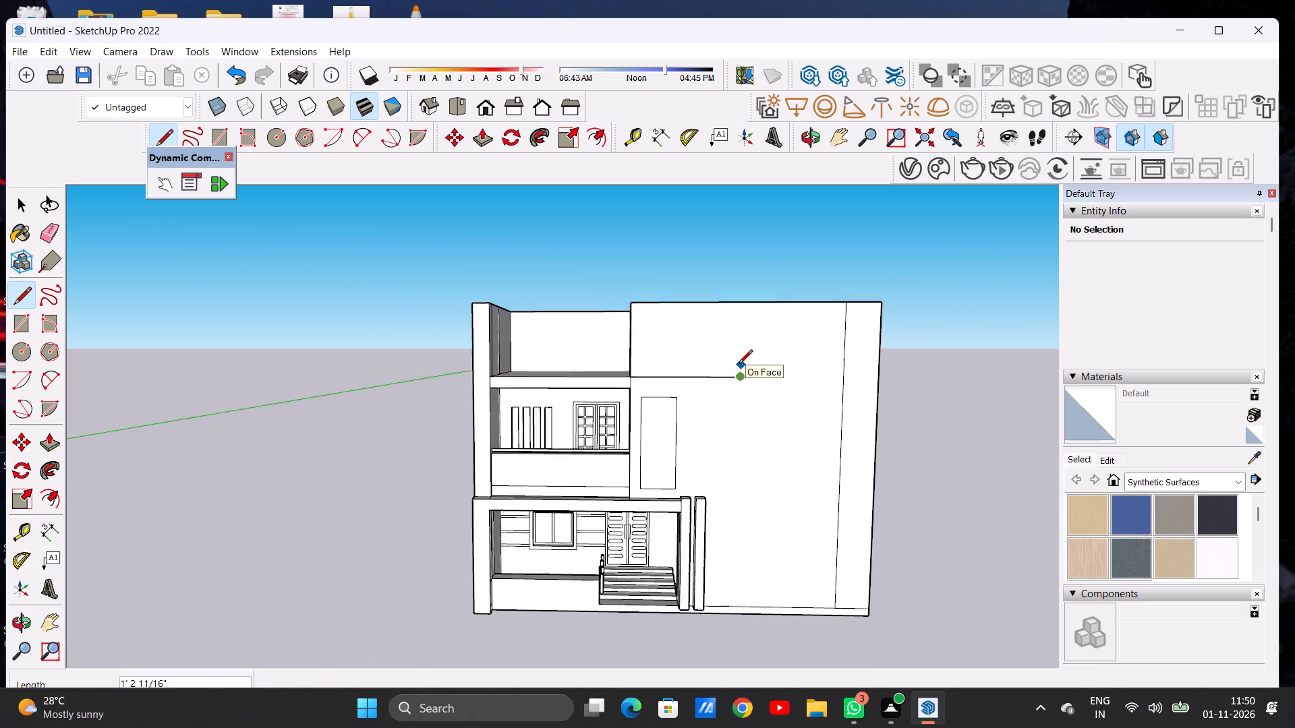
scroll(739, 365, down, 2)
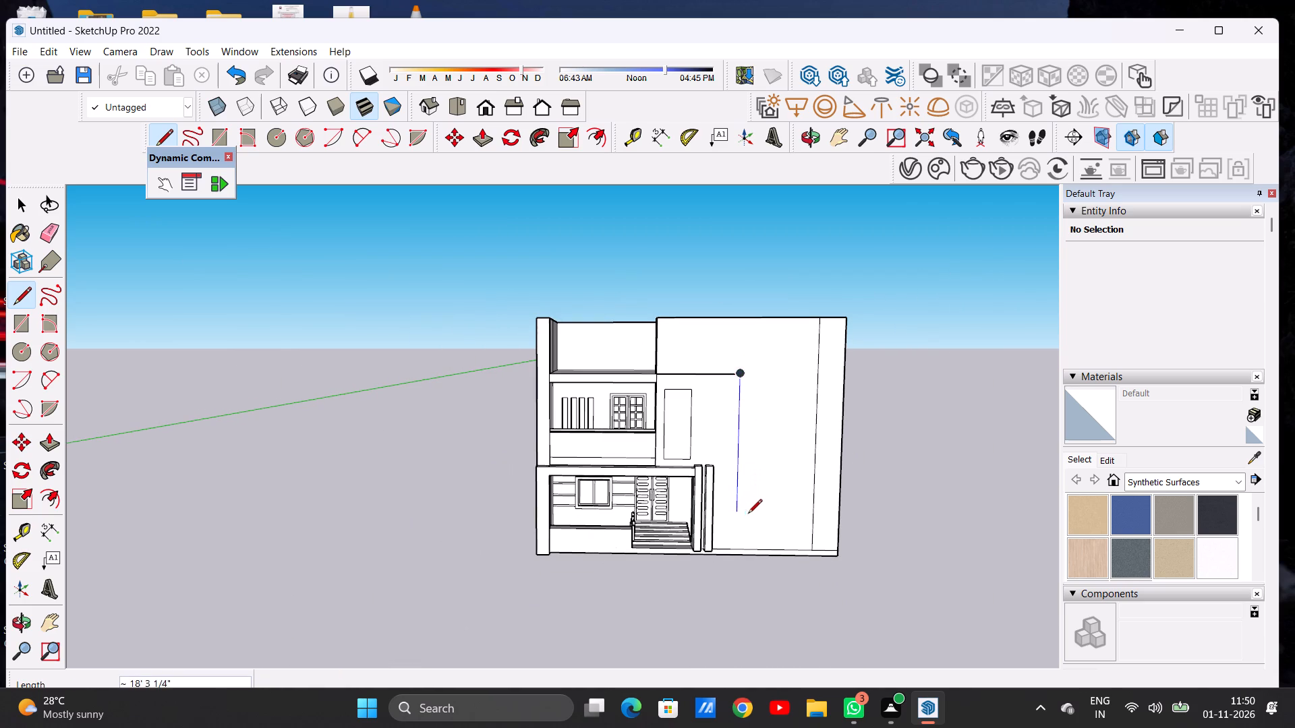
scroll(735, 550, up, 7)
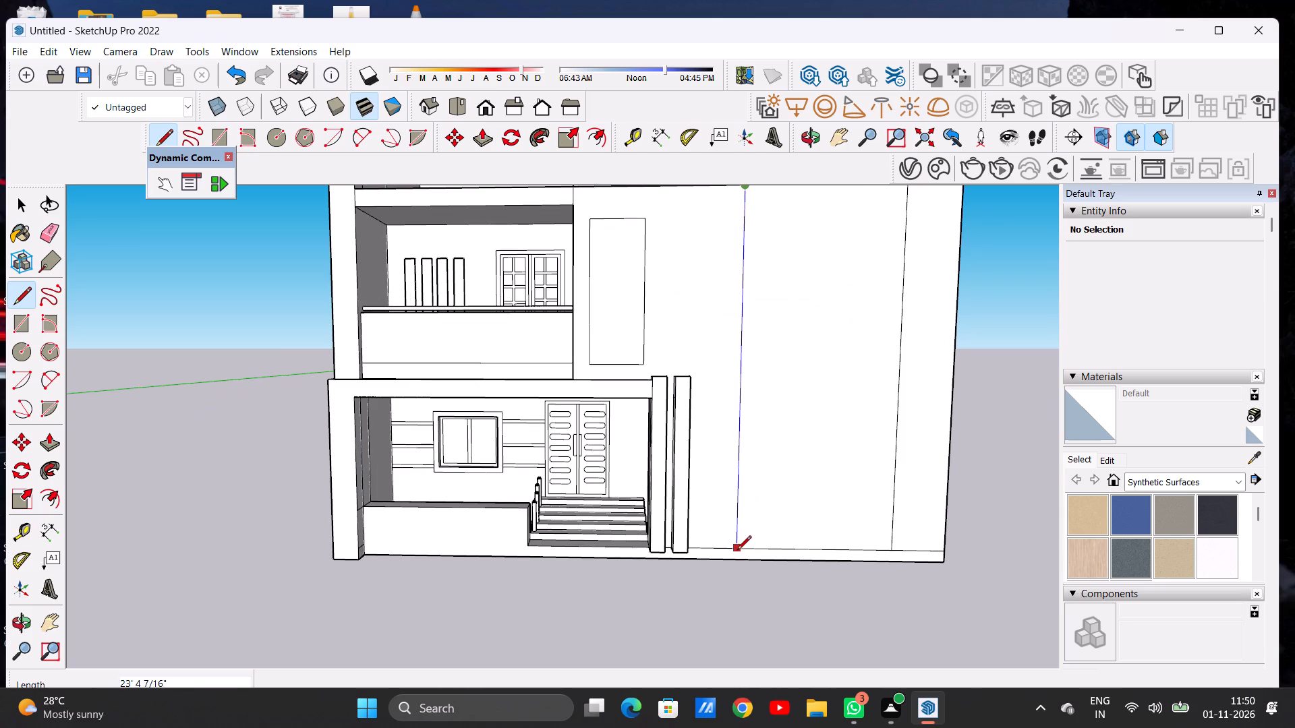
click(737, 551)
key(space)
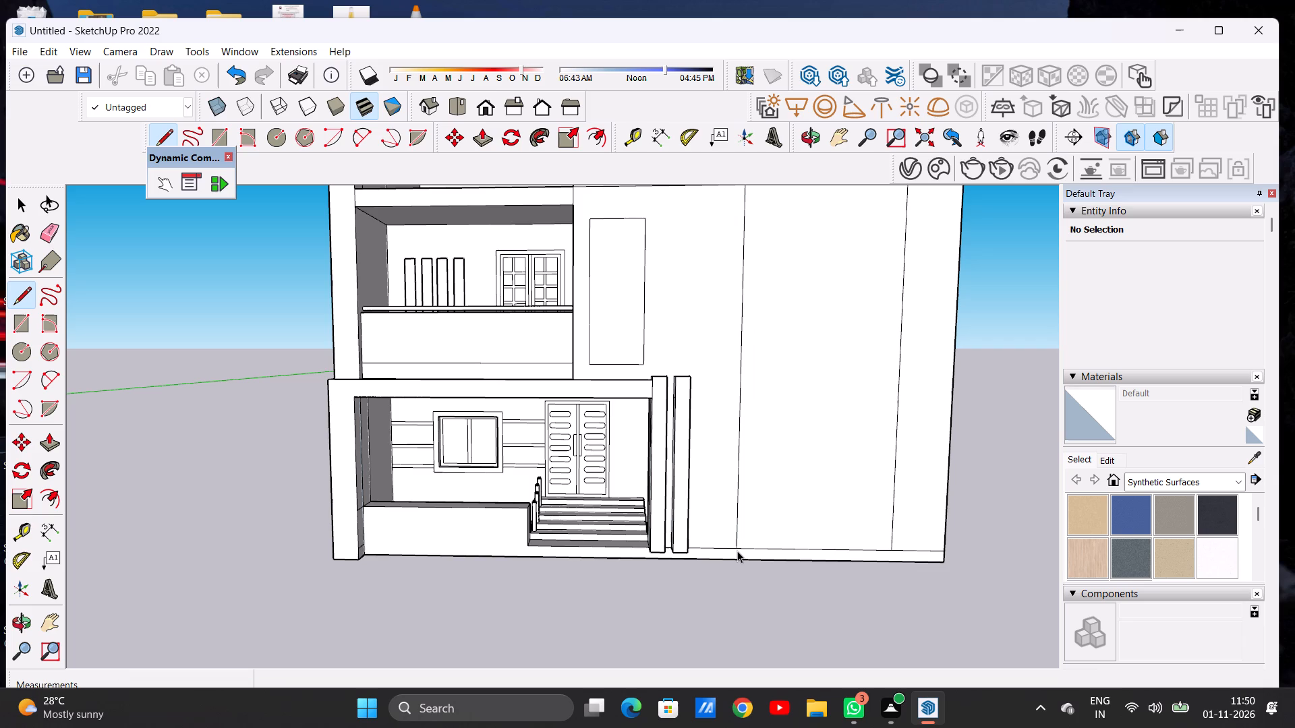
Draw a rectangle about 14' 9 7/8" high by 6' 6 1/16" wide on the front wall, starting on the new vertical line.
scroll(737, 551, down, 16)
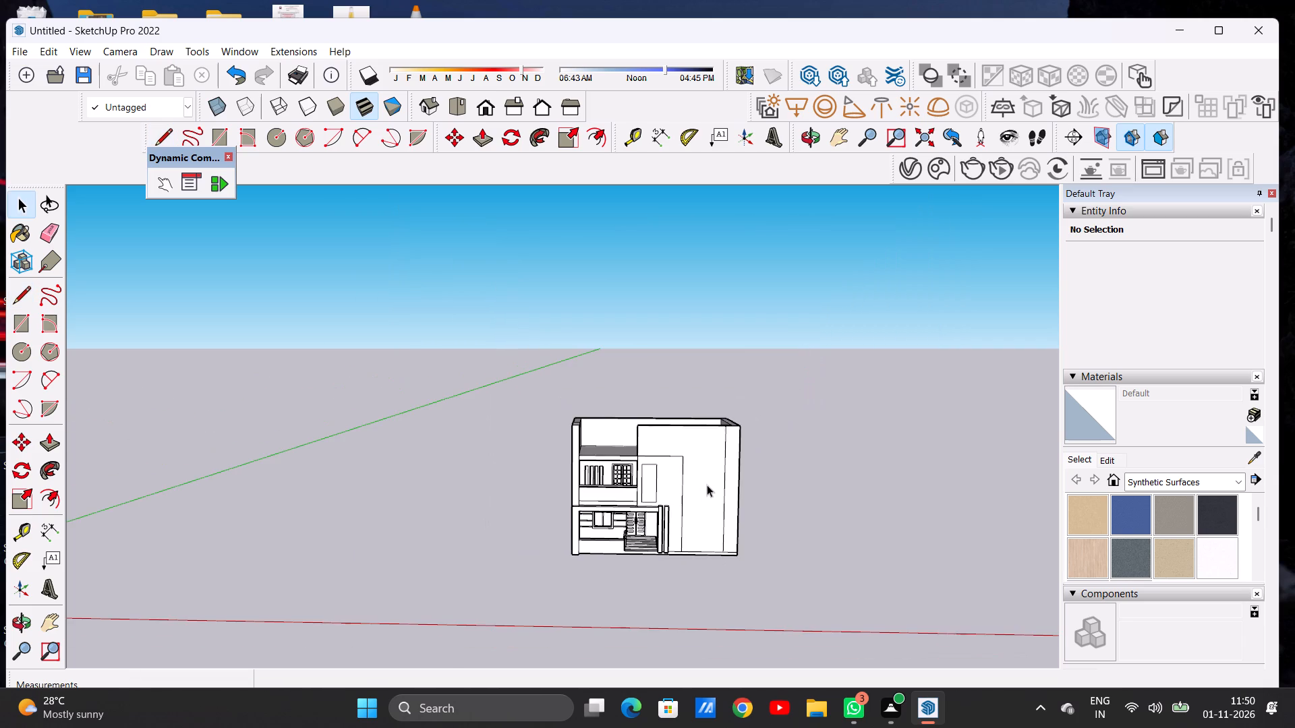
scroll(696, 478, up, 7)
middle_drag(697, 485, 695, 471)
scroll(695, 471, up, 3)
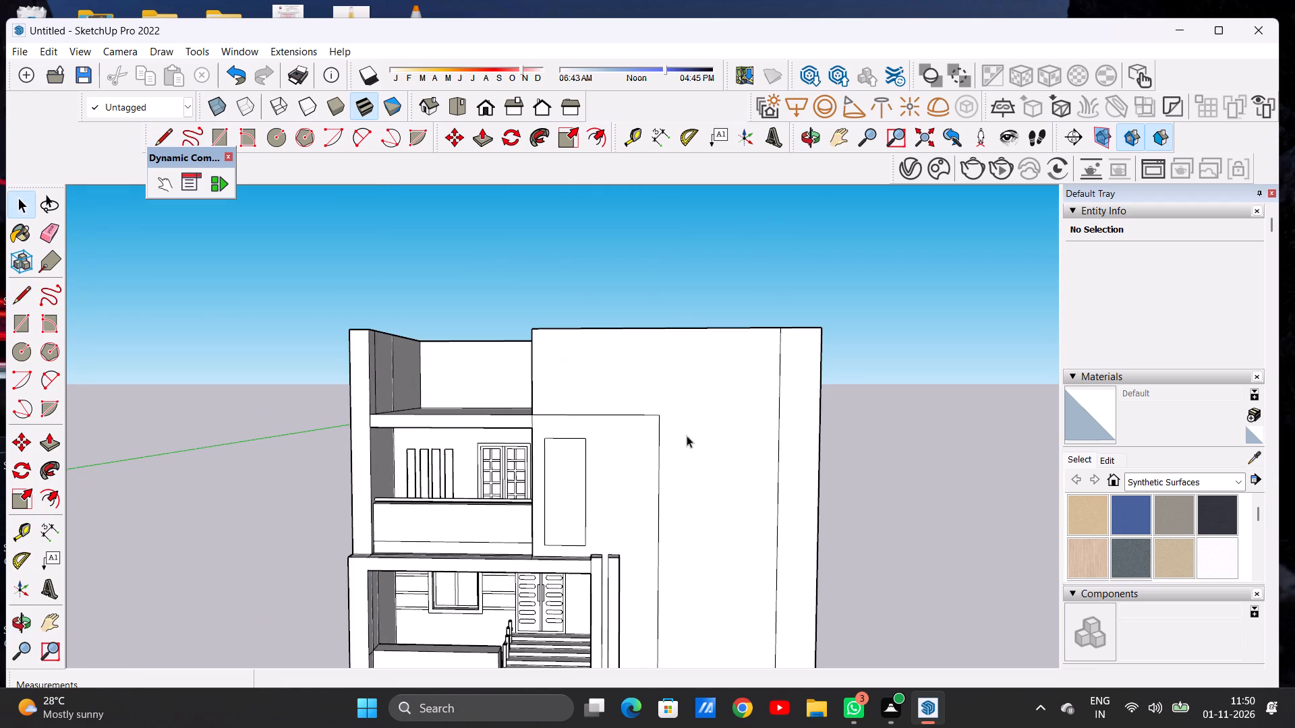
scroll(687, 425, down, 2)
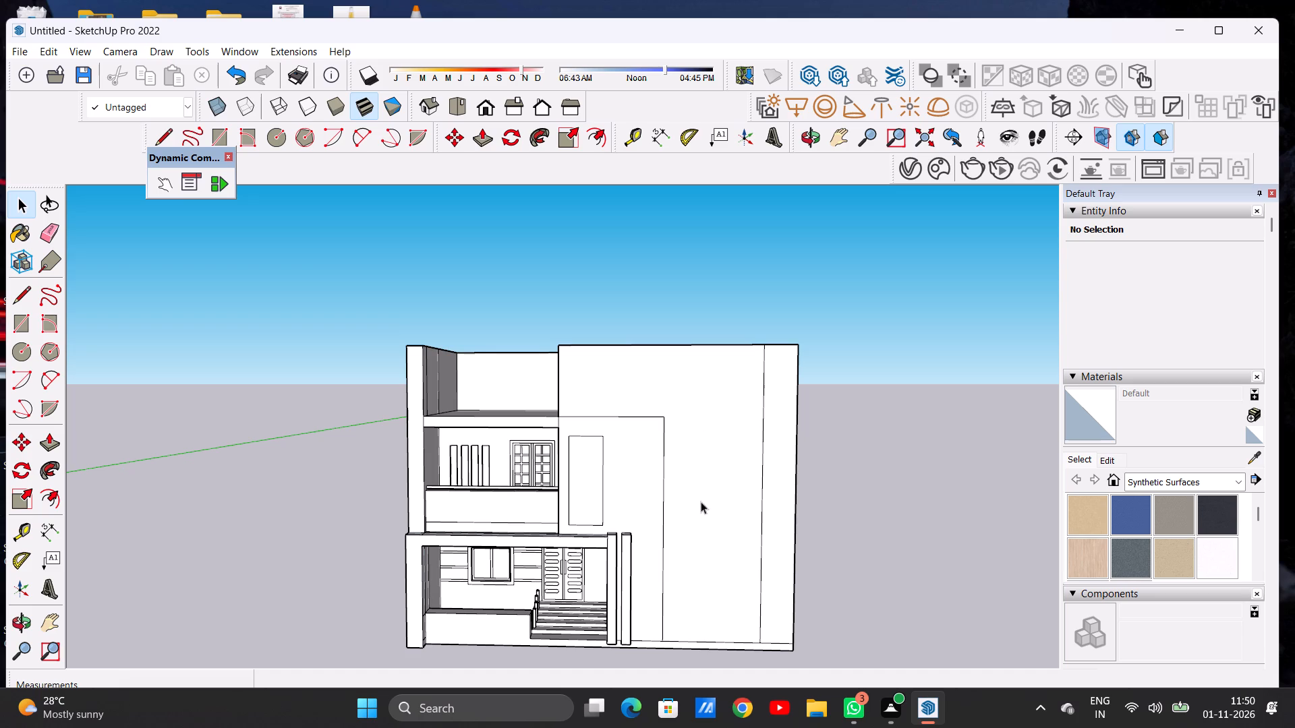
scroll(688, 557, up, 1)
key(r)
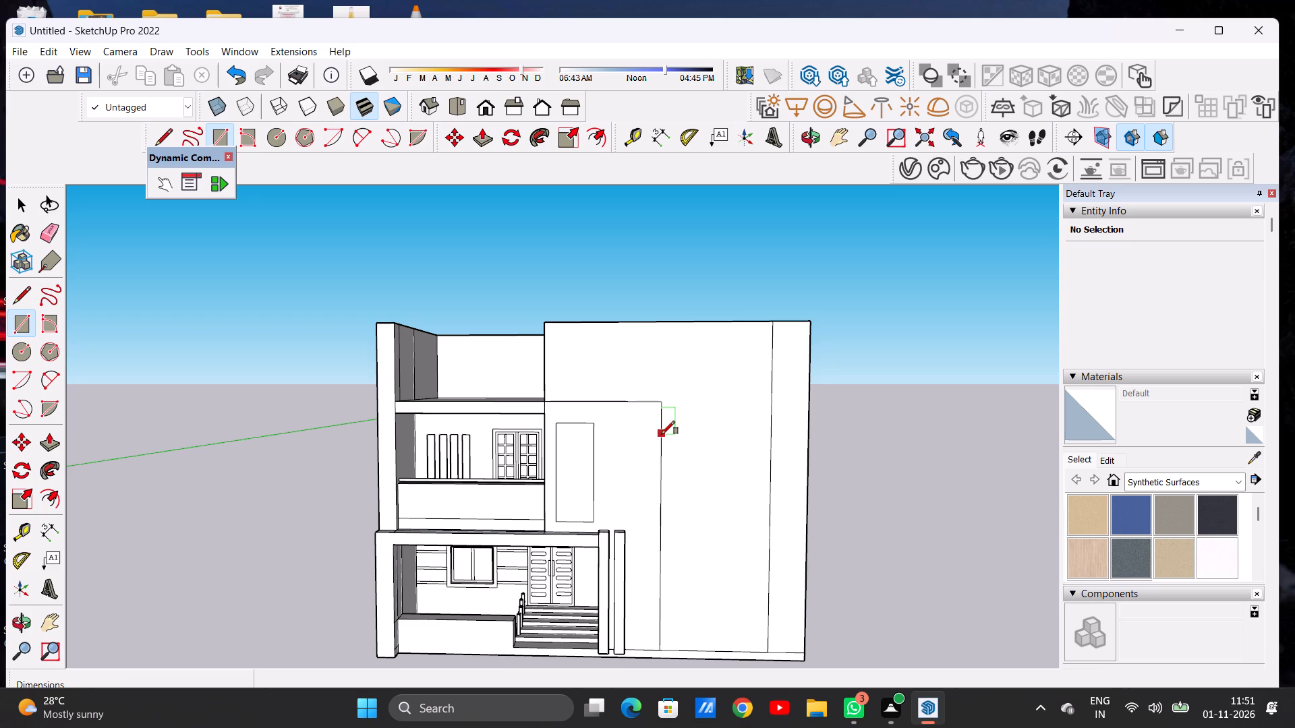
click(662, 434)
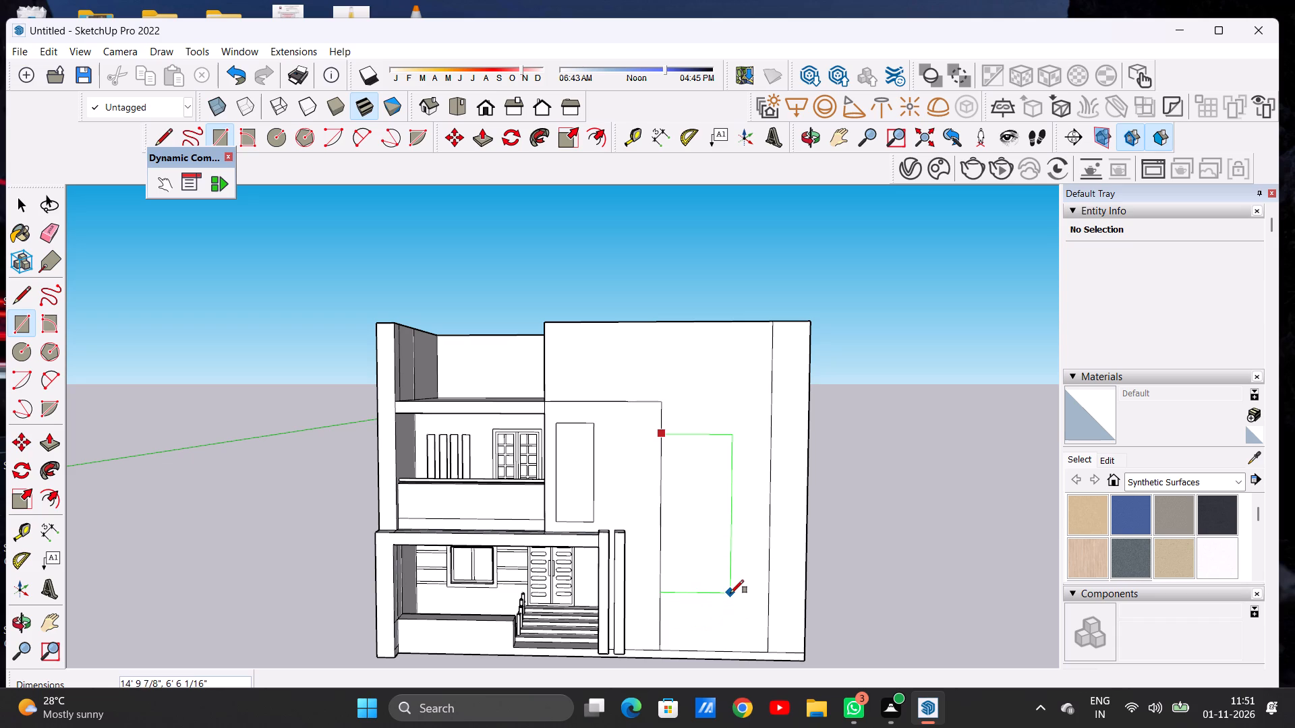
click(730, 593)
key(space)
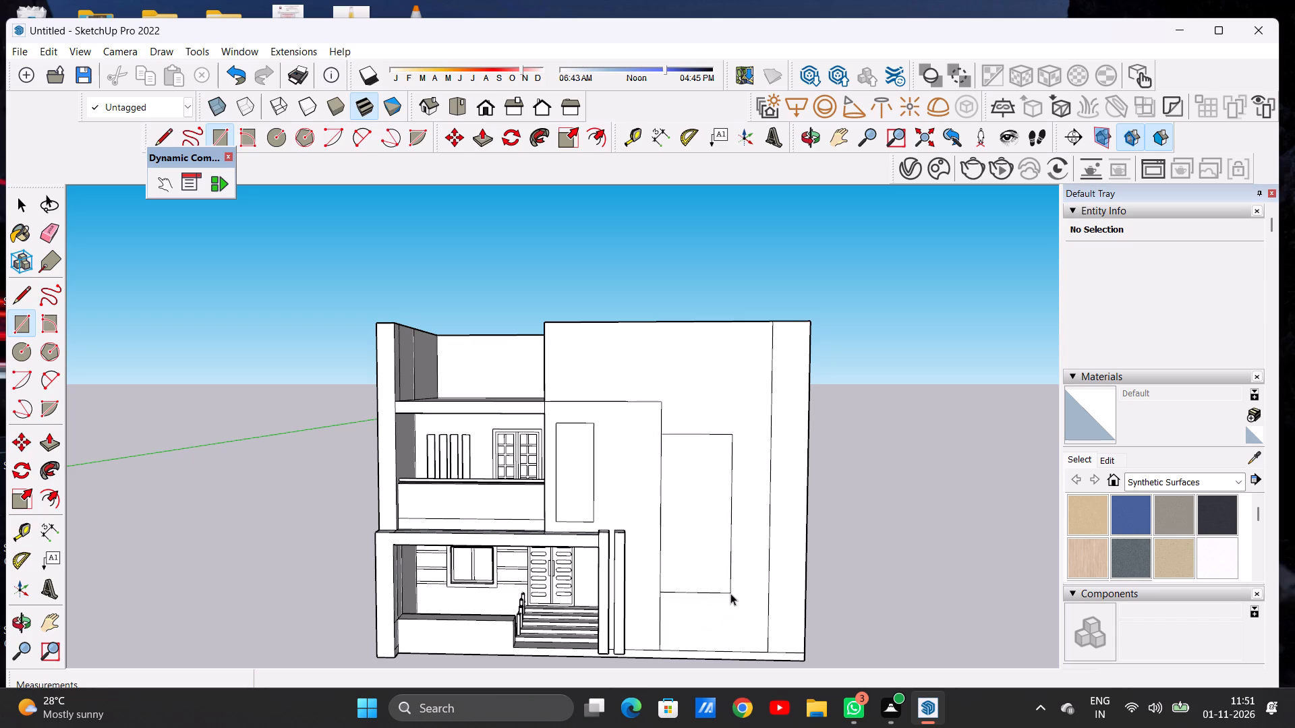
Offset the outline of the new rectangle on the front wall inward by about 7 9/16".
scroll(566, 460, down, 6)
scroll(631, 478, down, 1)
scroll(632, 481, up, 4)
scroll(684, 520, up, 6)
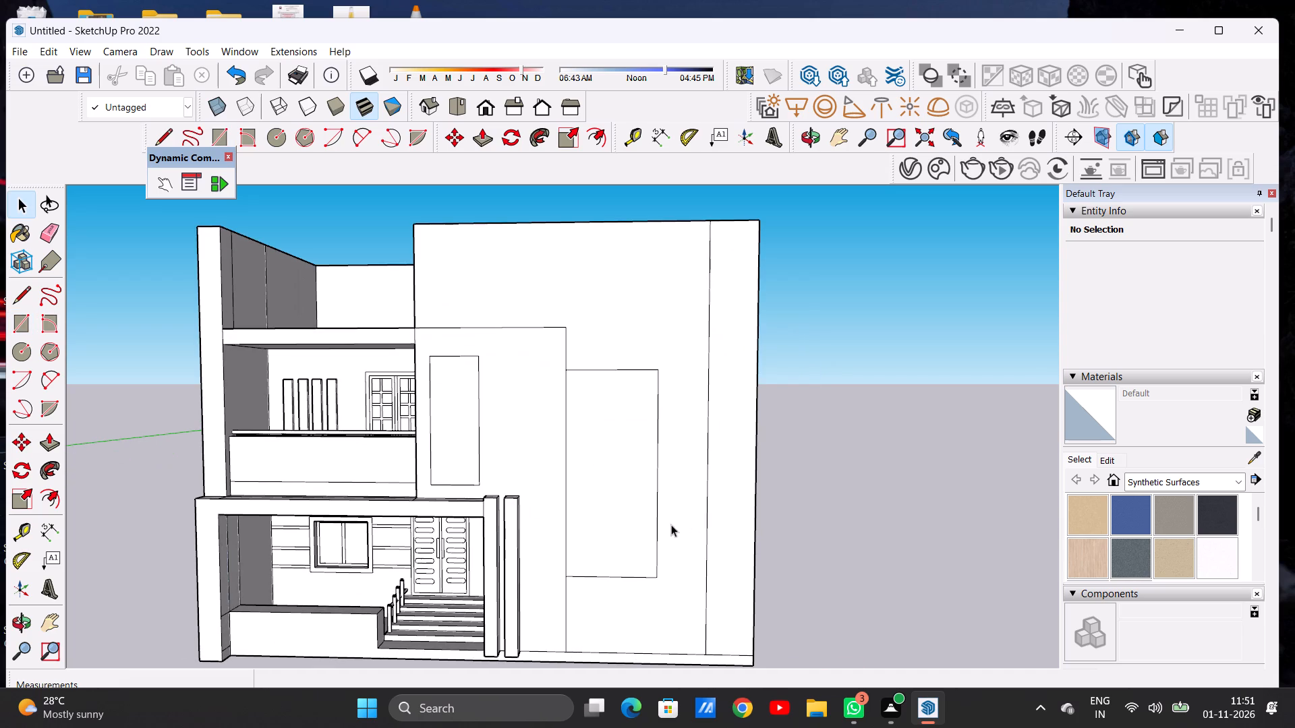
text(OF)
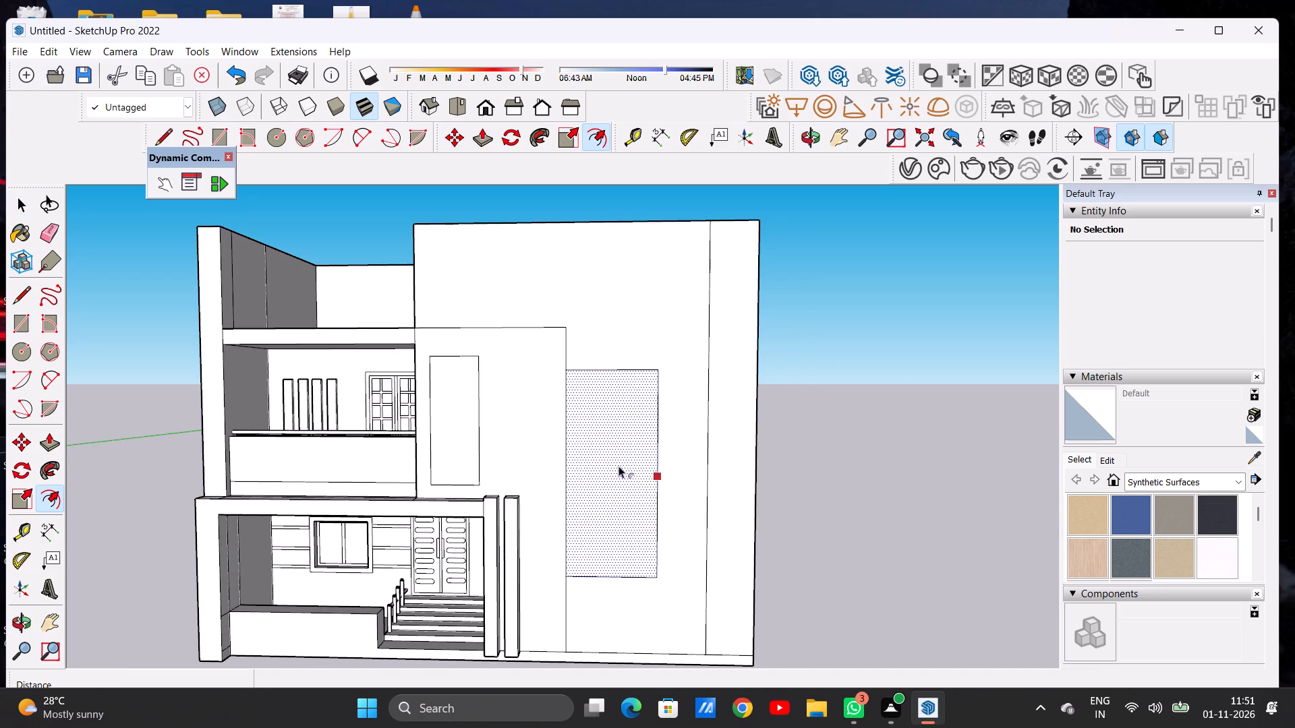
click(583, 373)
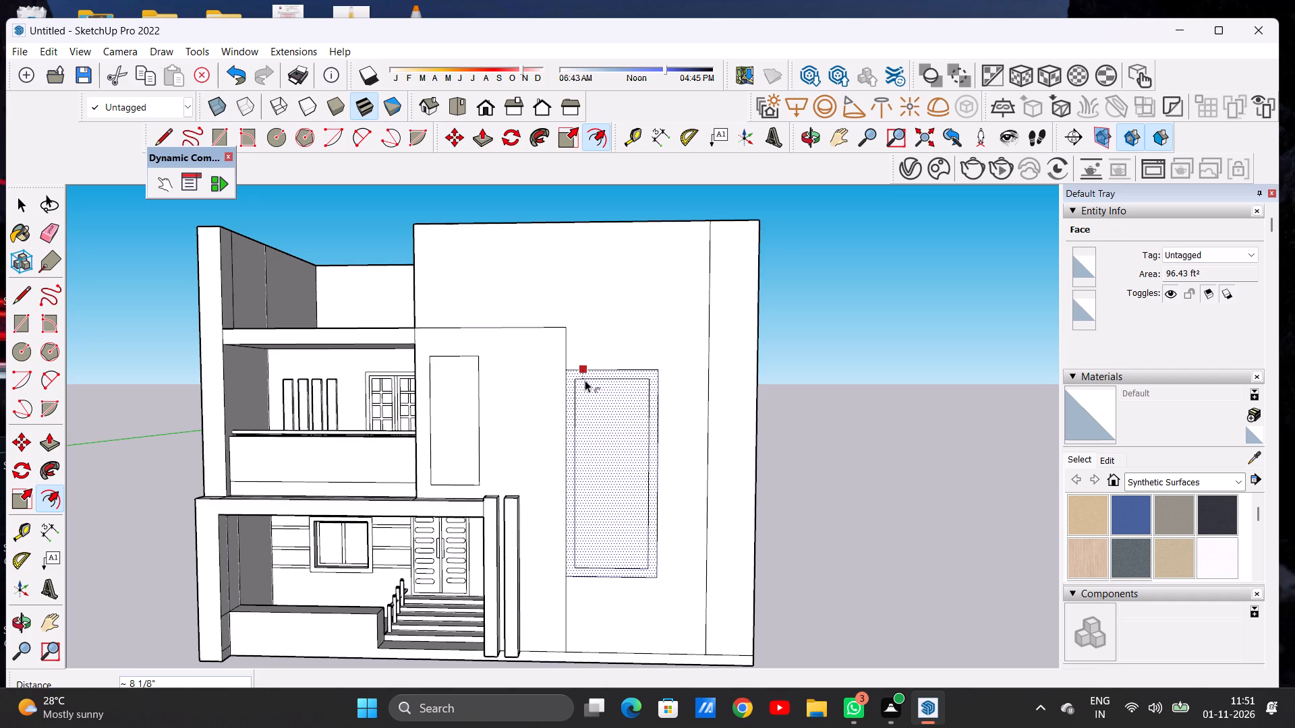
click(583, 379)
key(space)
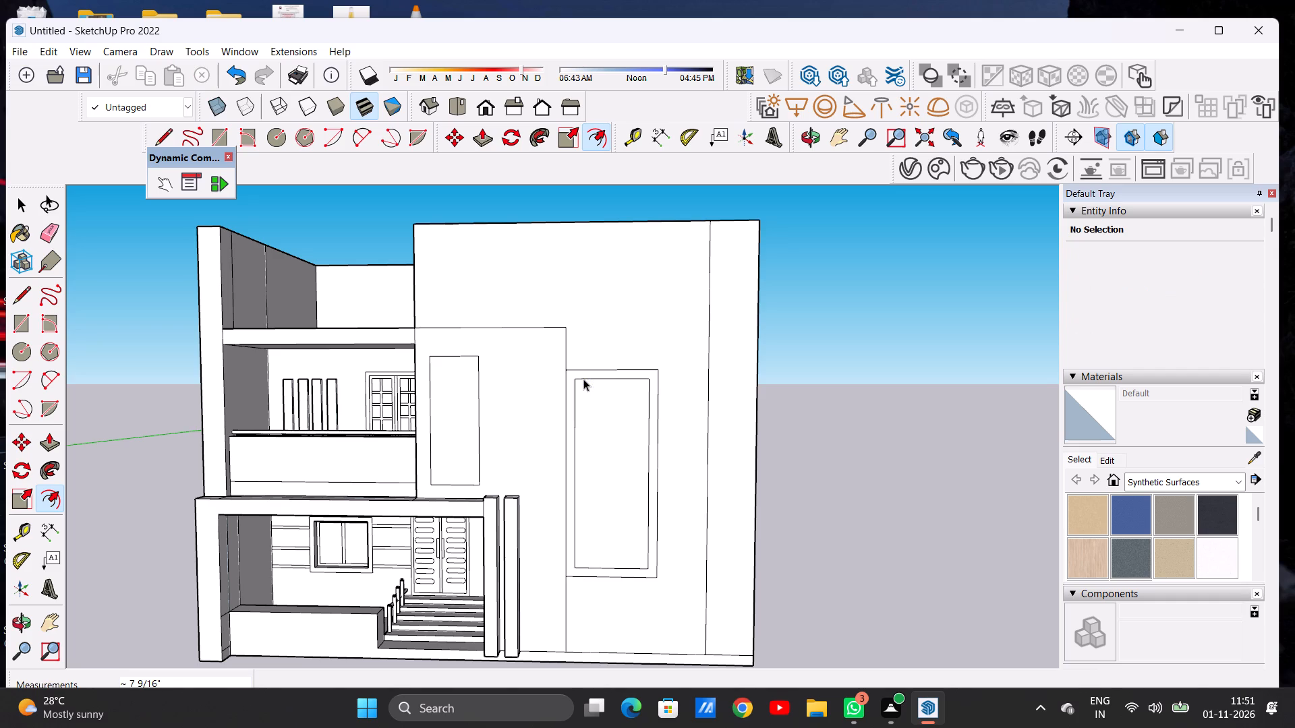
Draw two horizontal lines about 5' 3" long across the inner rectangle, dividing it into three stacked sections.
text(L)
scroll(598, 464, up, 5)
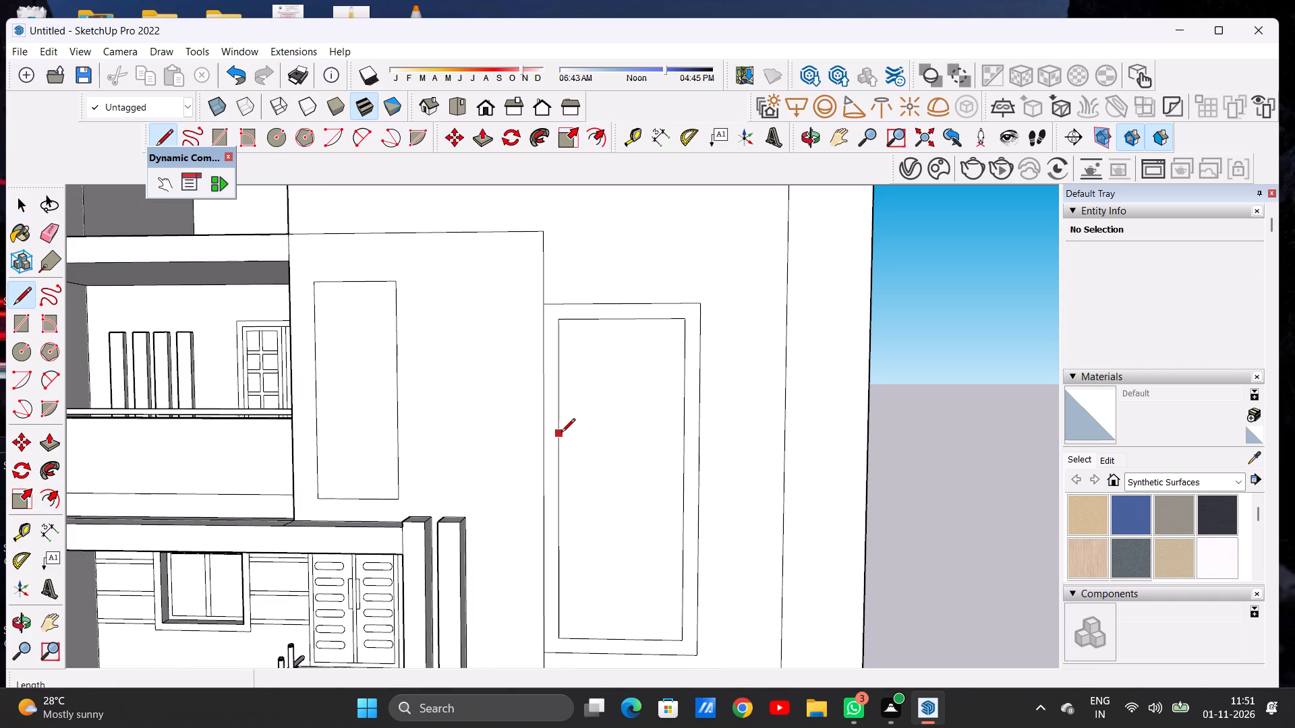
click(561, 430)
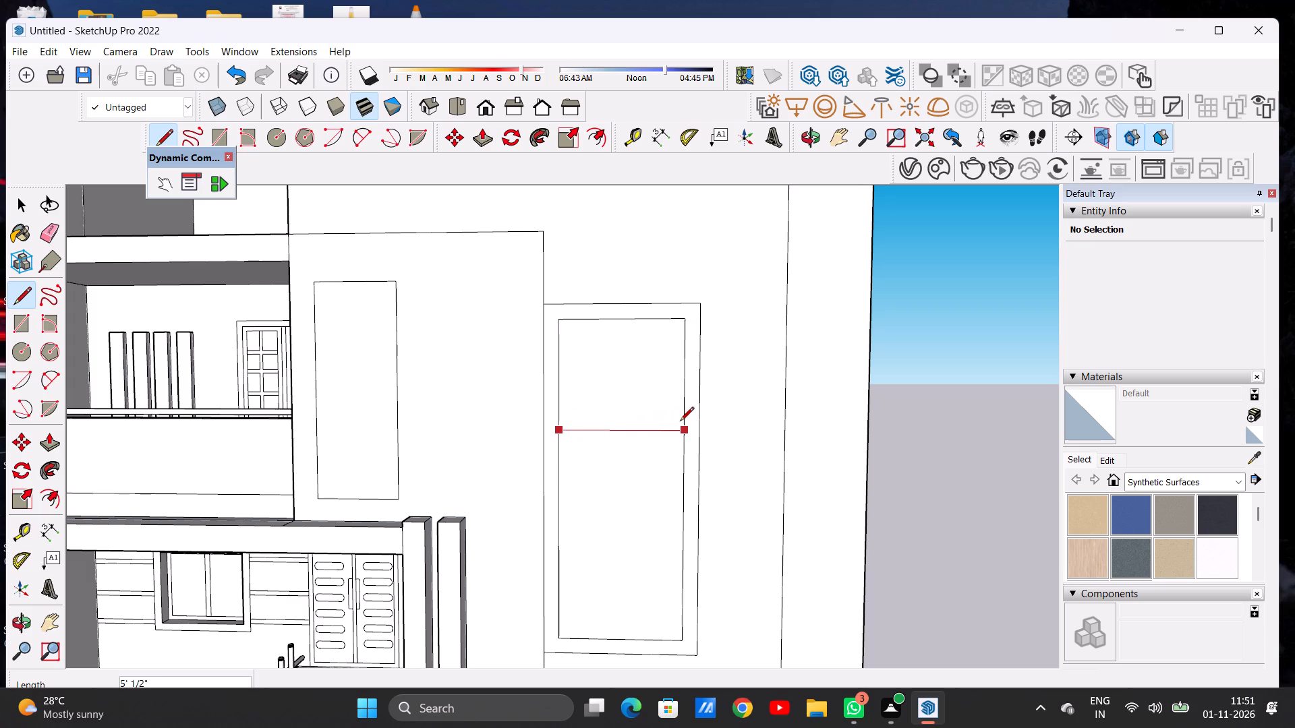
click(680, 422)
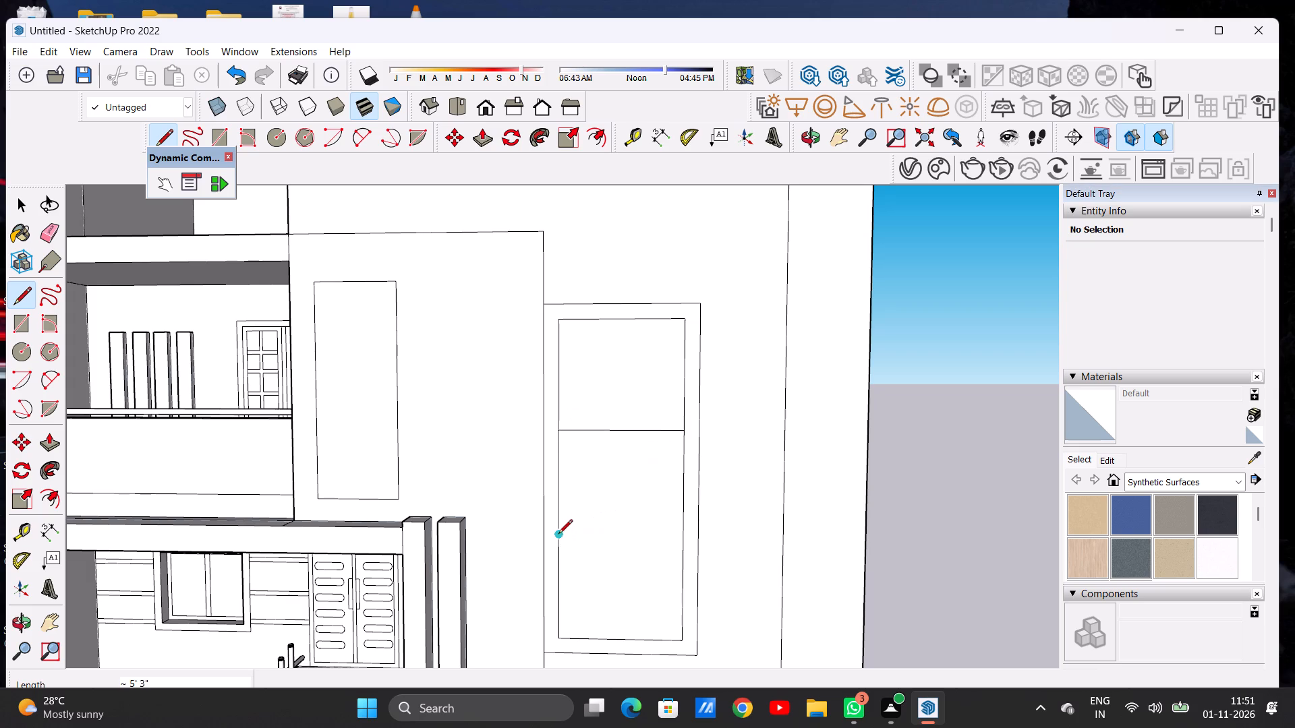
click(562, 523)
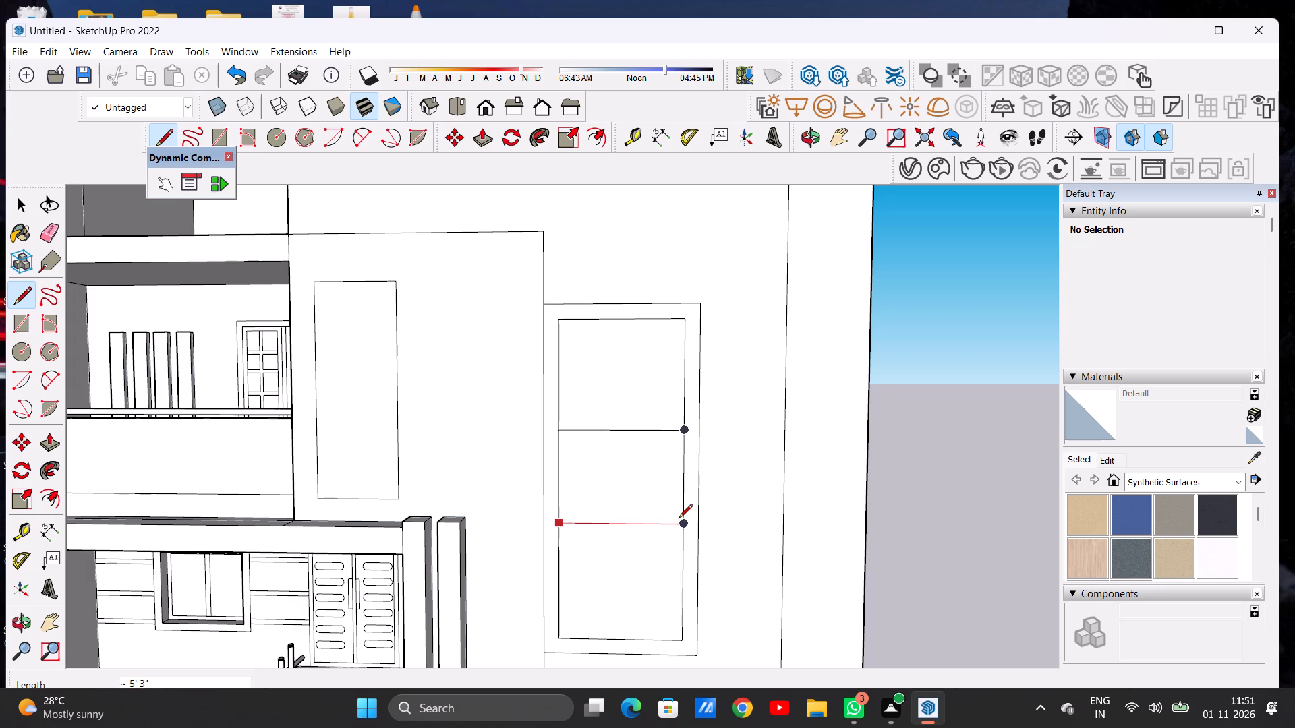
click(682, 518)
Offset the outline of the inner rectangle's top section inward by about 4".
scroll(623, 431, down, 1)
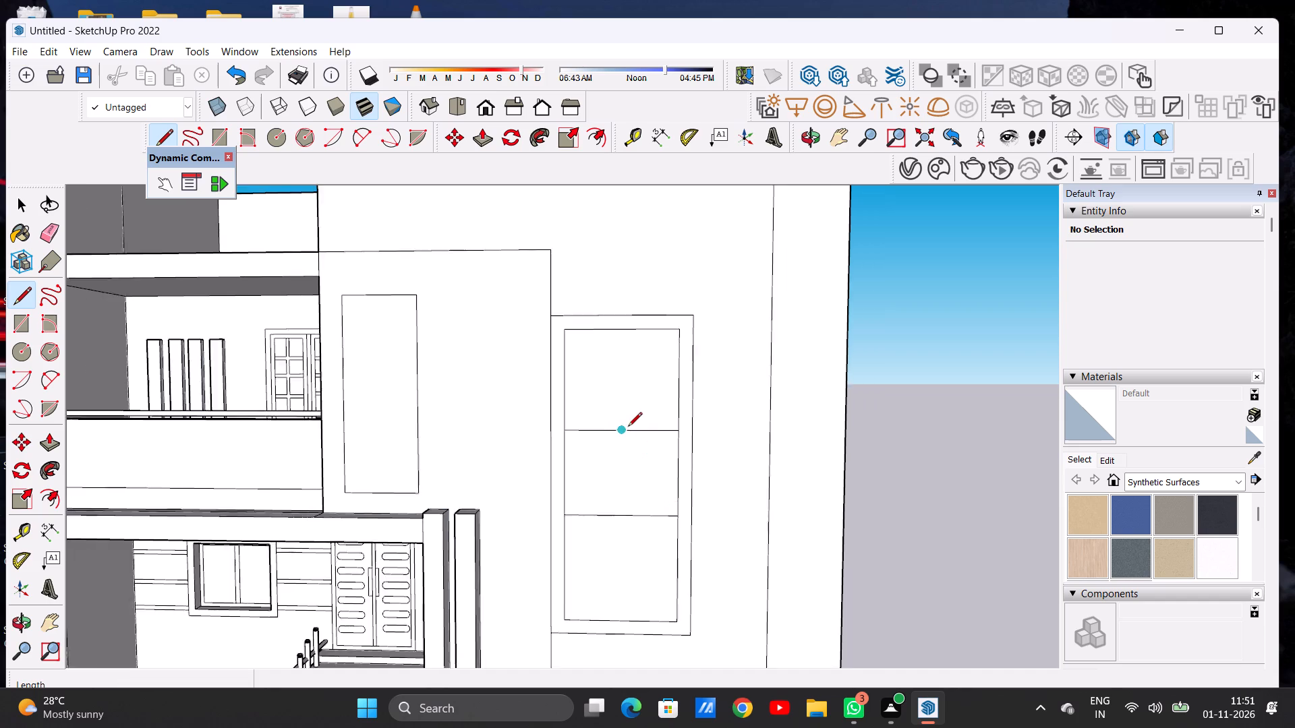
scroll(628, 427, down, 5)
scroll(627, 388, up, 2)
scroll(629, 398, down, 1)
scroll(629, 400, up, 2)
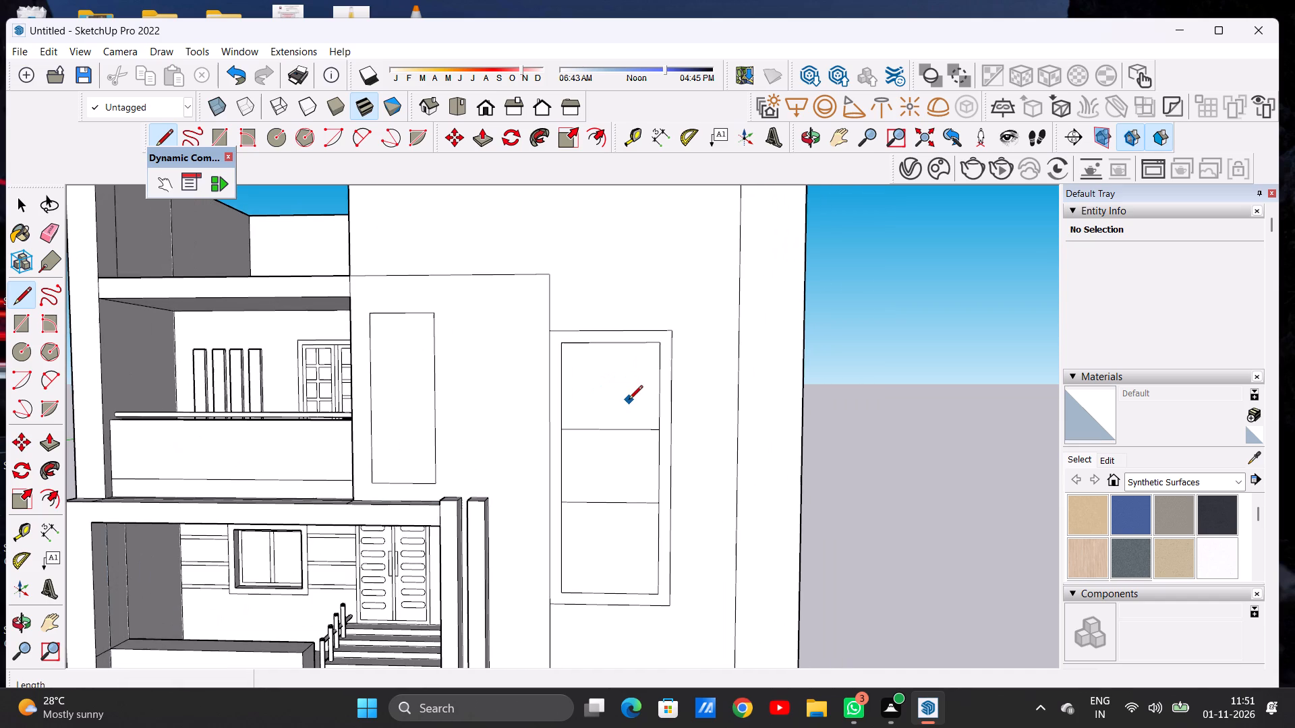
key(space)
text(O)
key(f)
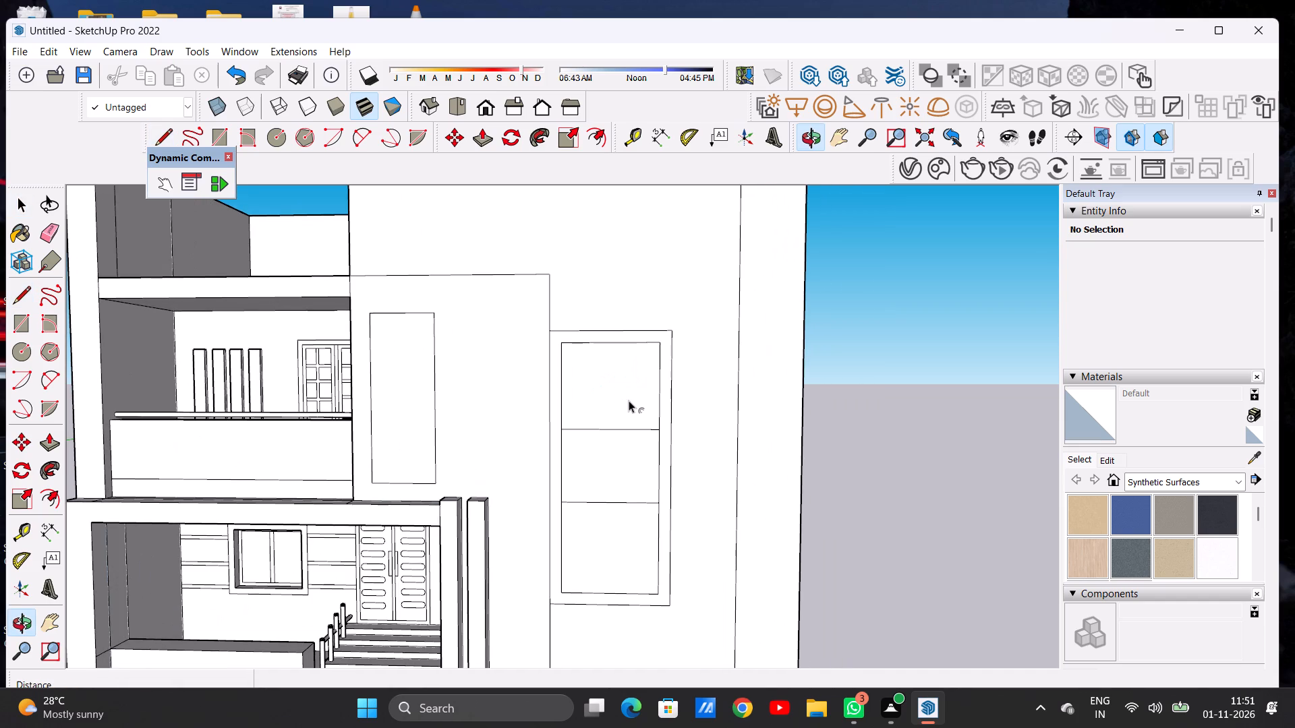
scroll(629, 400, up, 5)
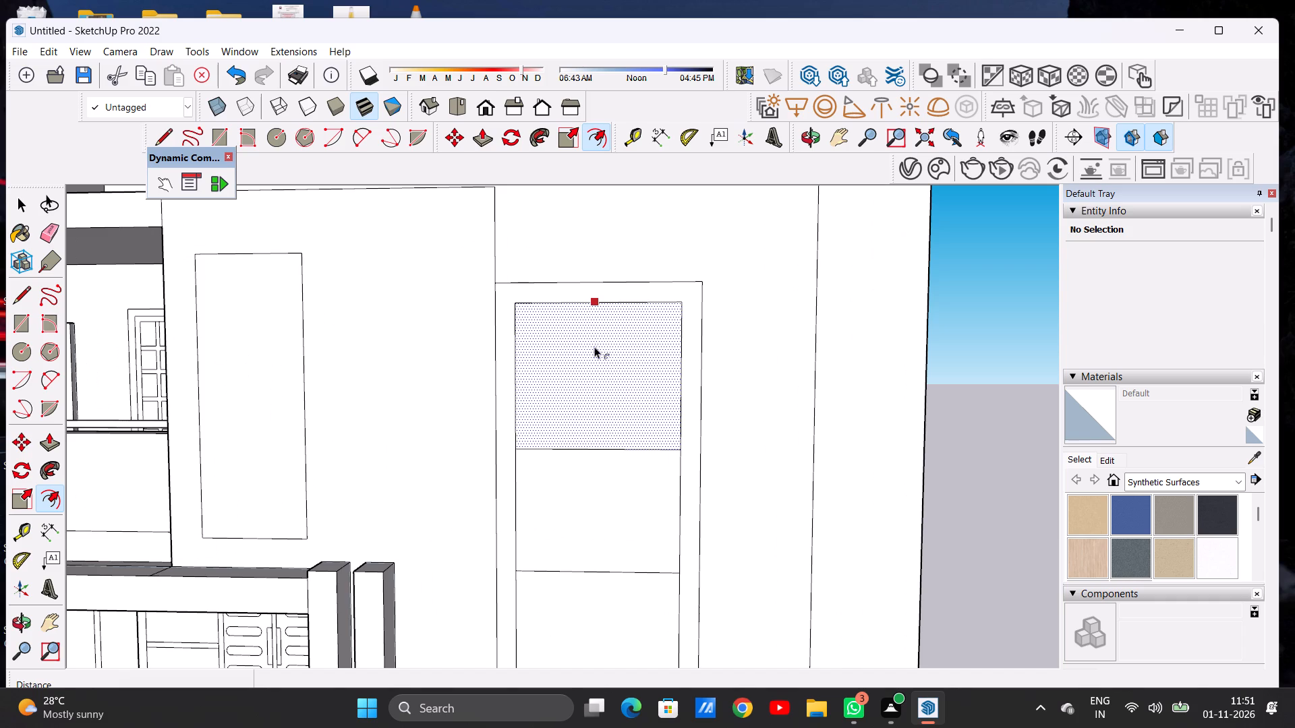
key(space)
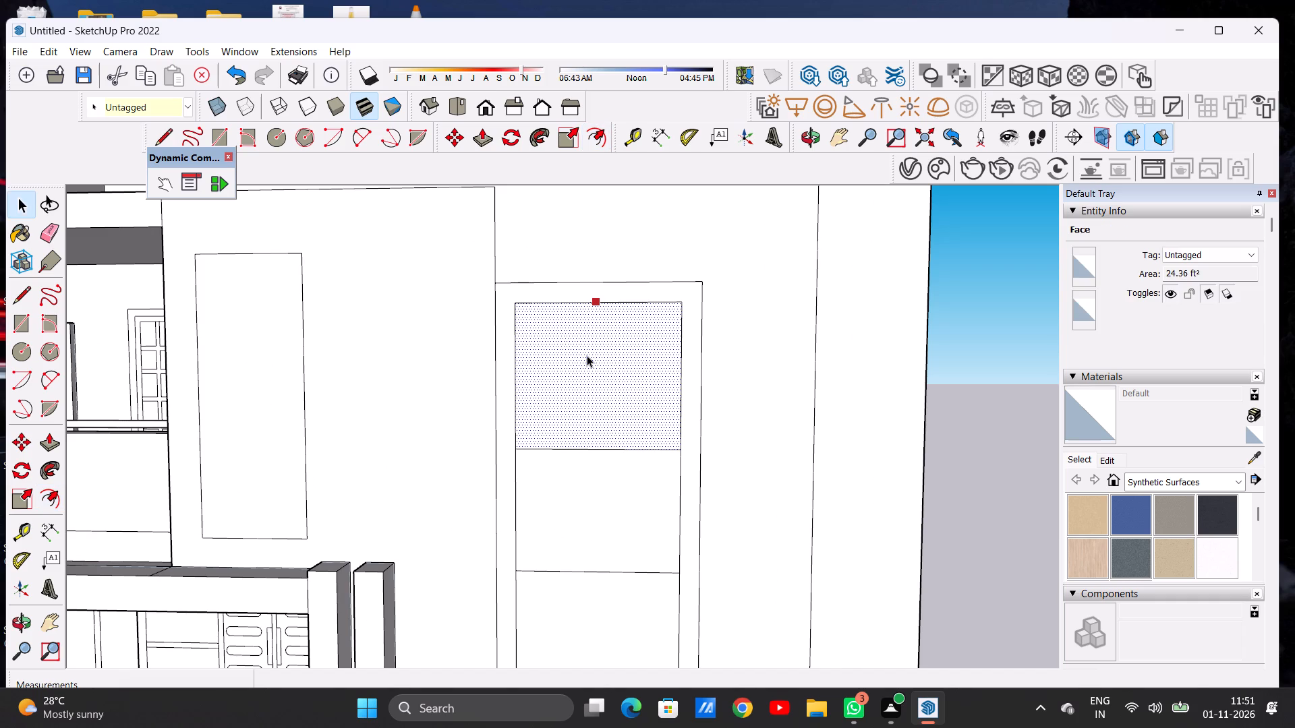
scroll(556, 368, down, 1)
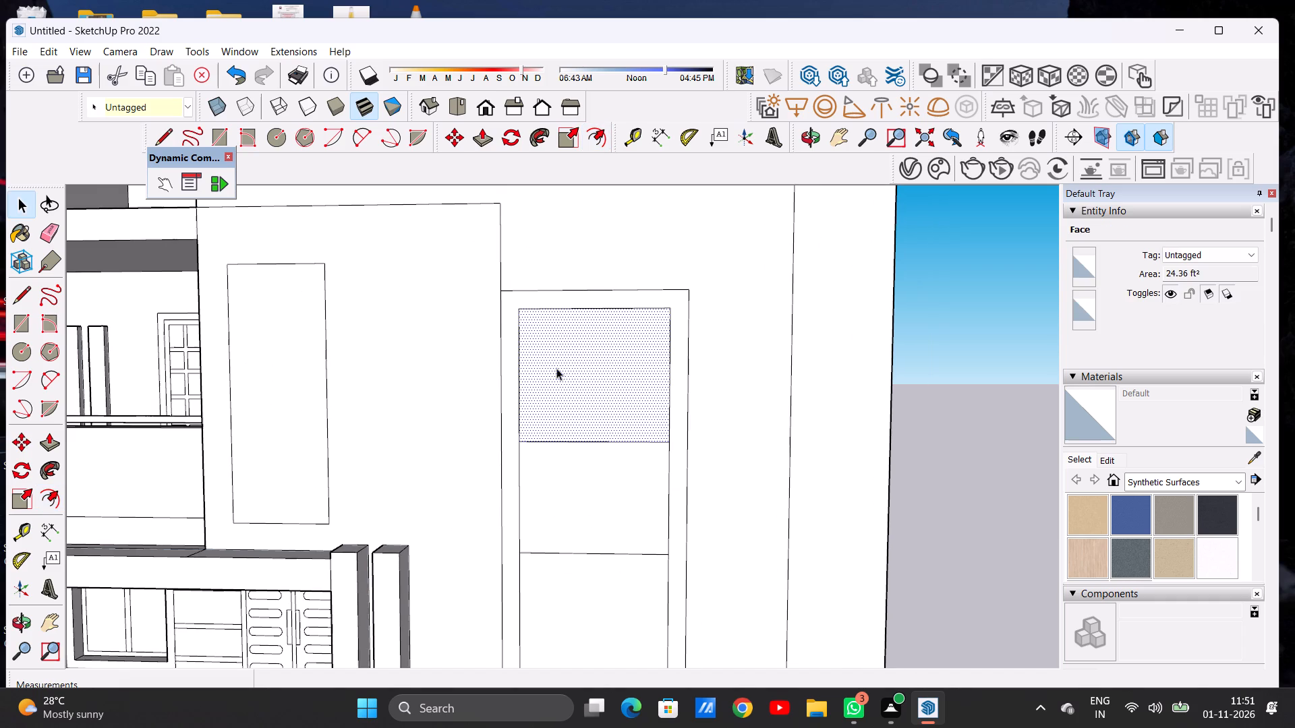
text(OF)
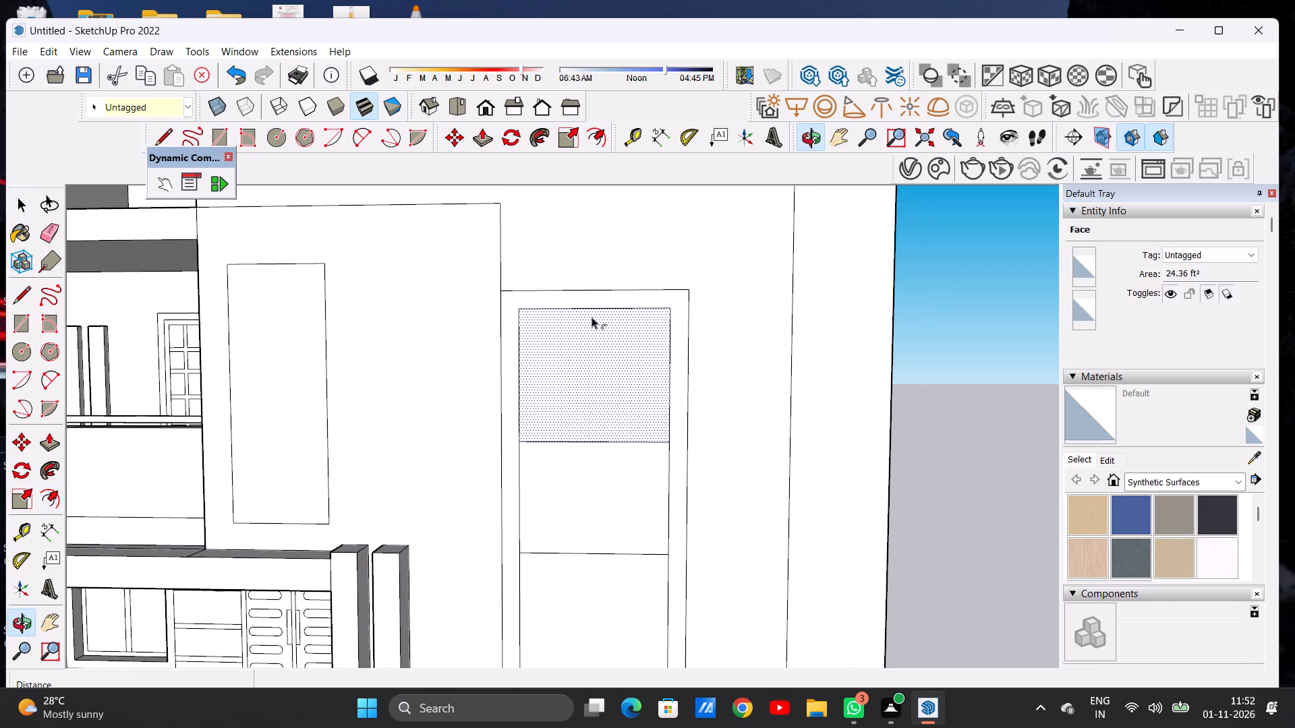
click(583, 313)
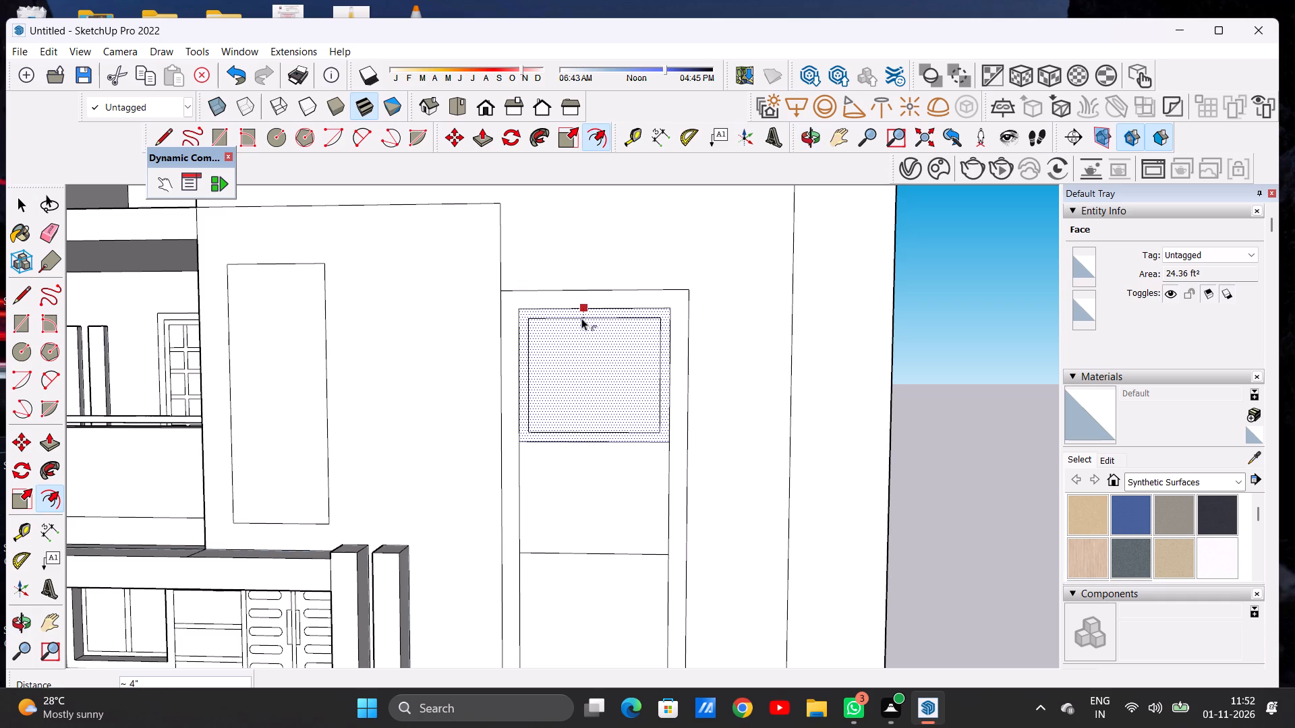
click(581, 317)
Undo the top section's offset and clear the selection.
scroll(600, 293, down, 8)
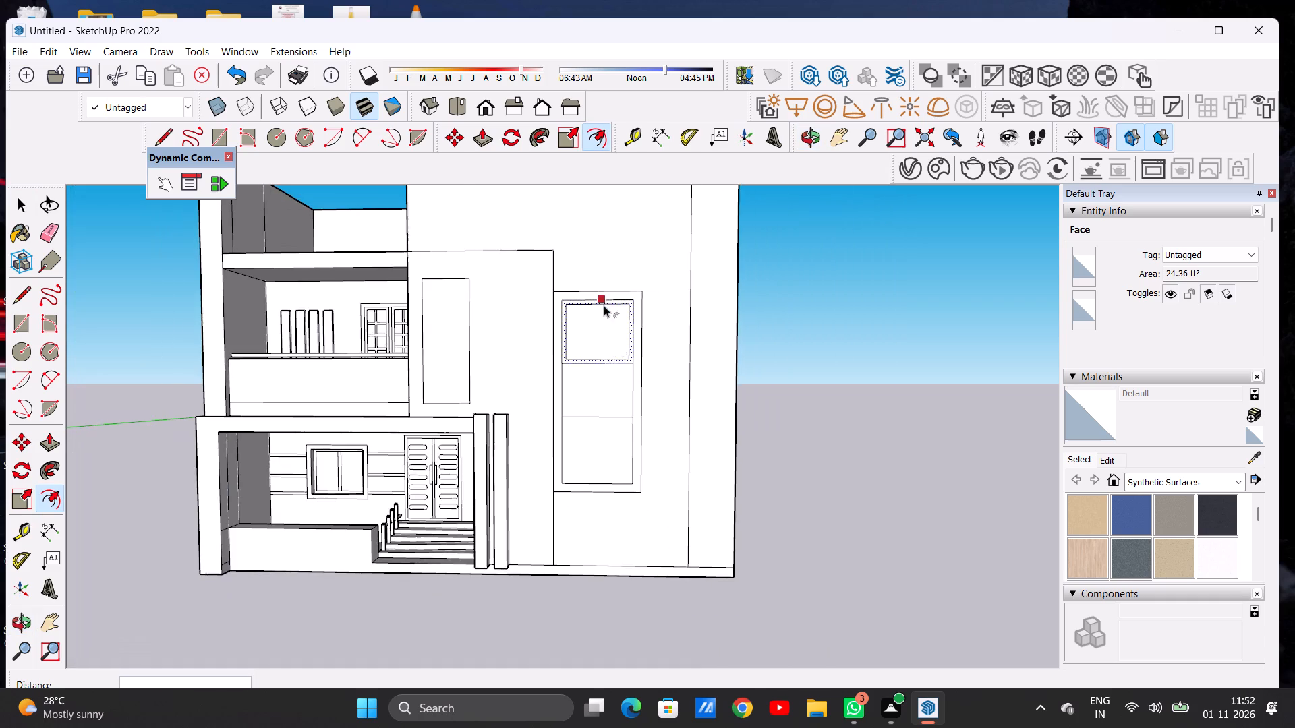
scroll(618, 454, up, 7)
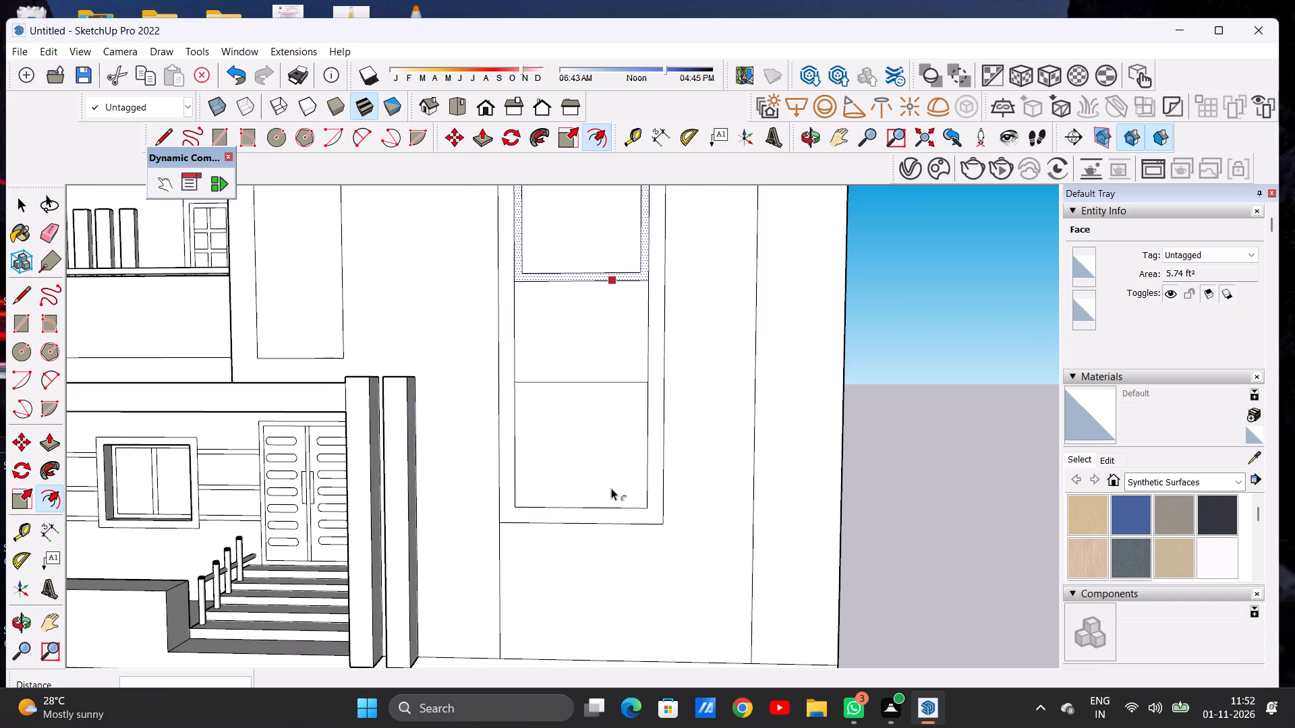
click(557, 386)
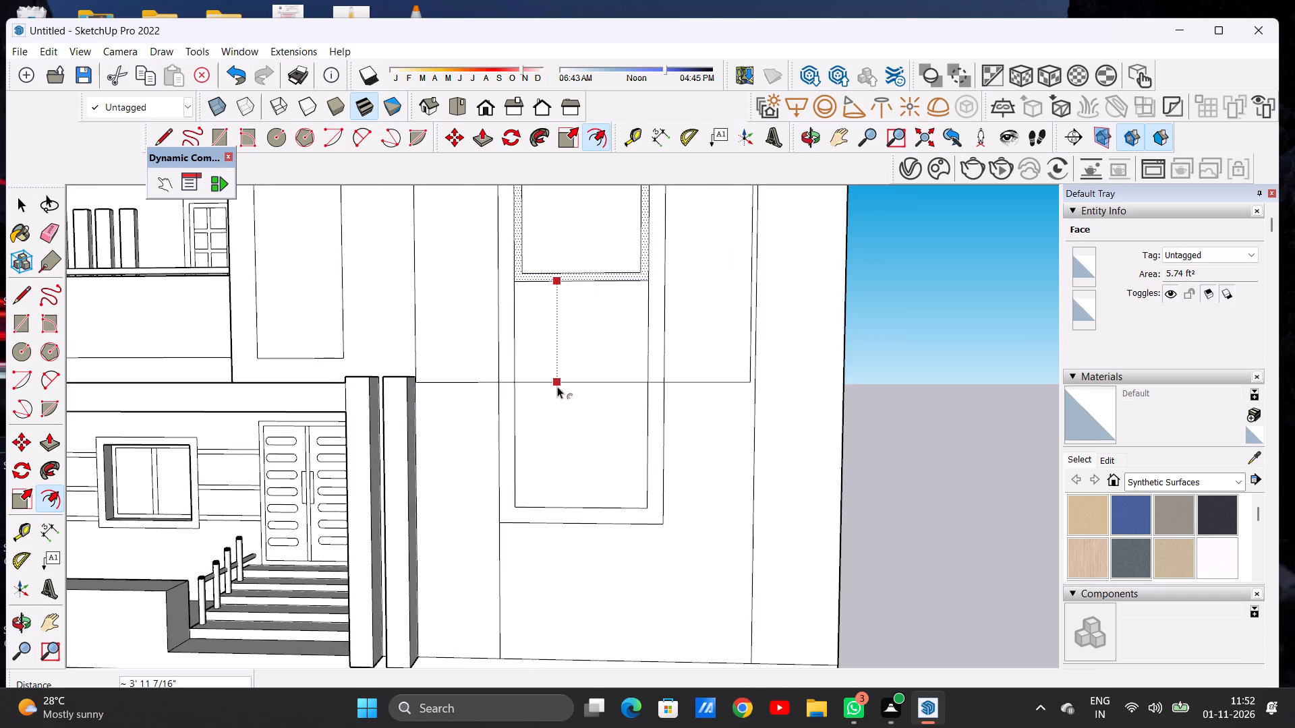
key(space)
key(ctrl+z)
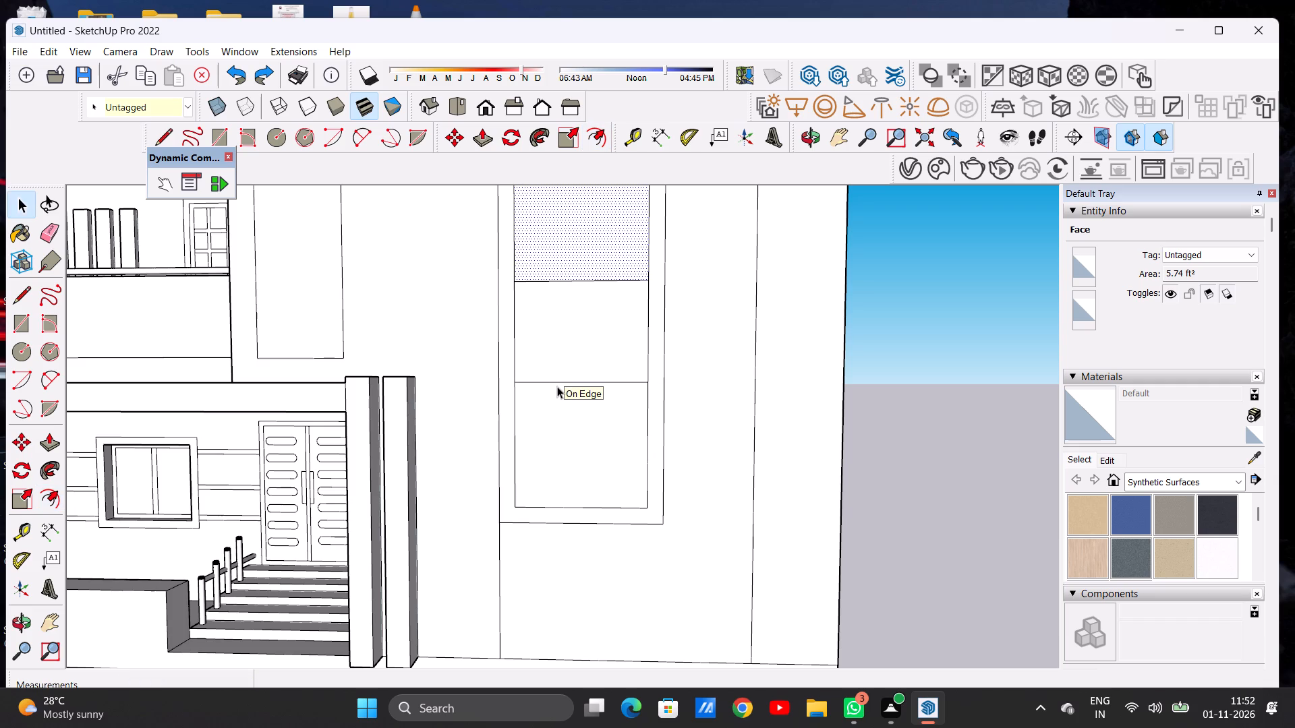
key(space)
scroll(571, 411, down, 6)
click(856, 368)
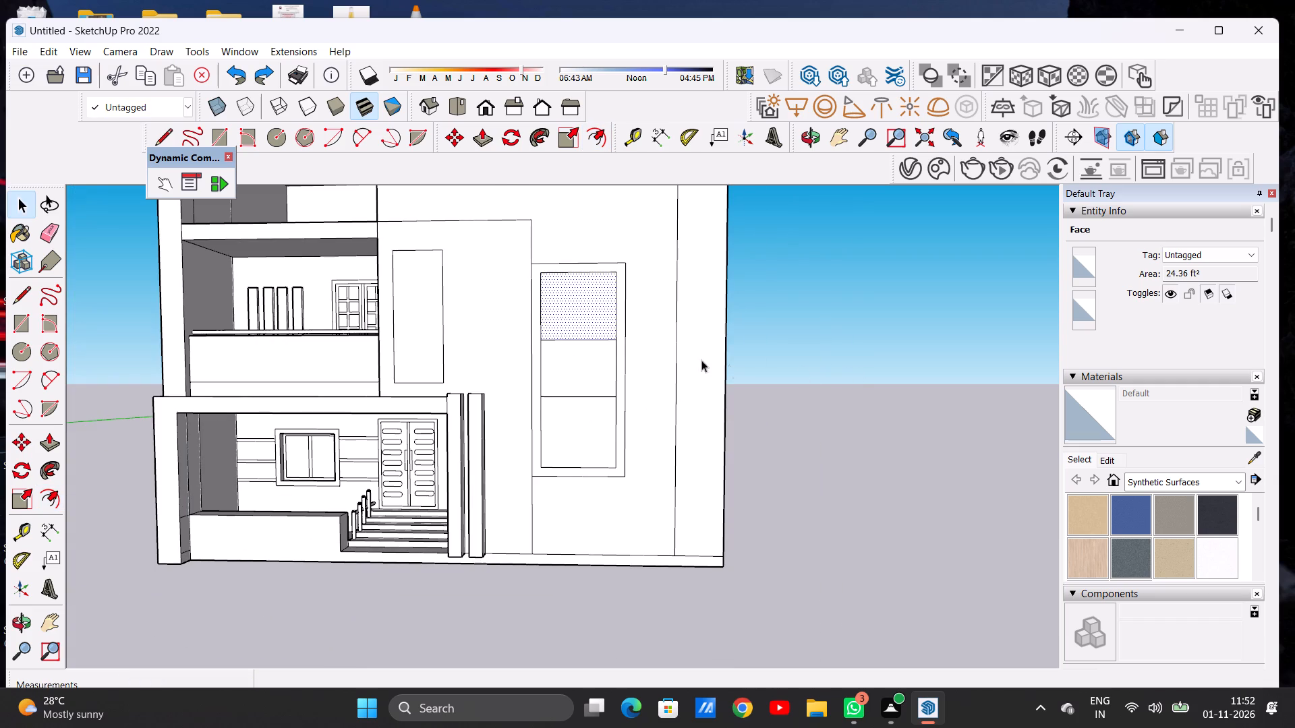
Offset the outlines of the inner rectangle's top and bottom sections inward by about 3 11/16" each.
scroll(583, 317, up, 2)
scroll(547, 310, down, 1)
scroll(546, 310, up, 1)
text(OF)
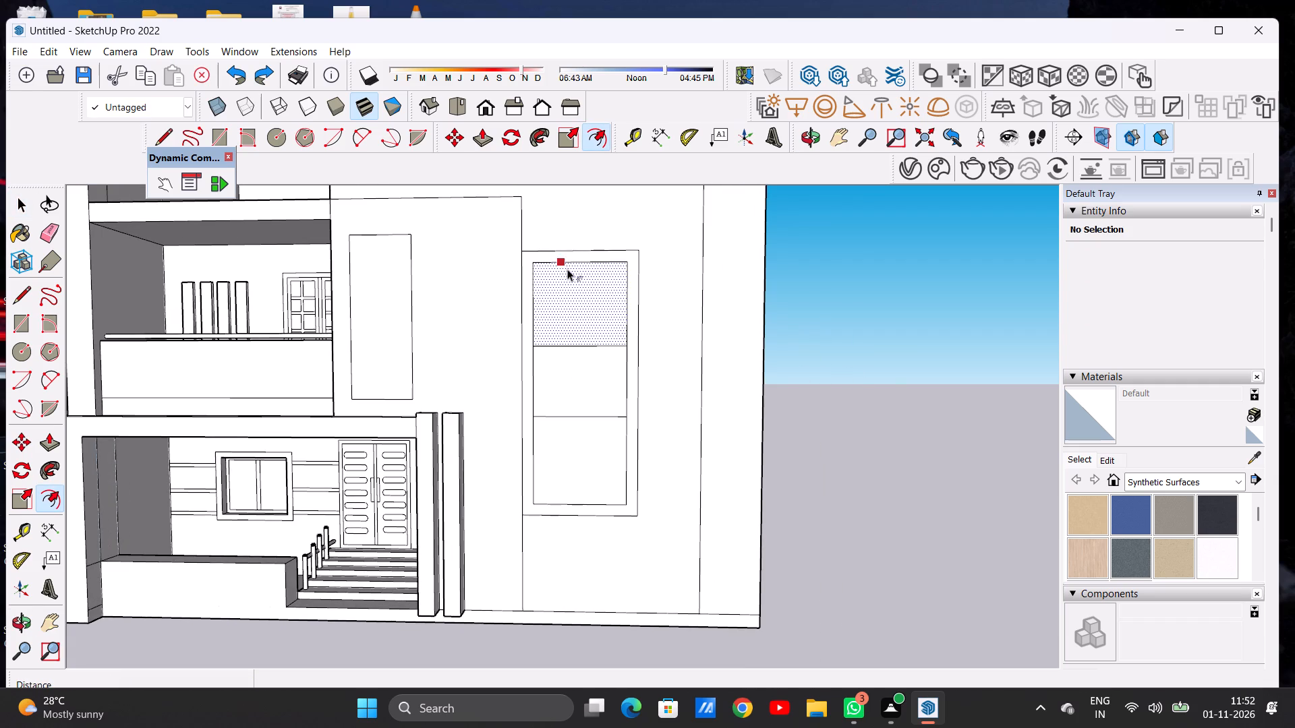
scroll(572, 266, up, 5)
click(568, 265)
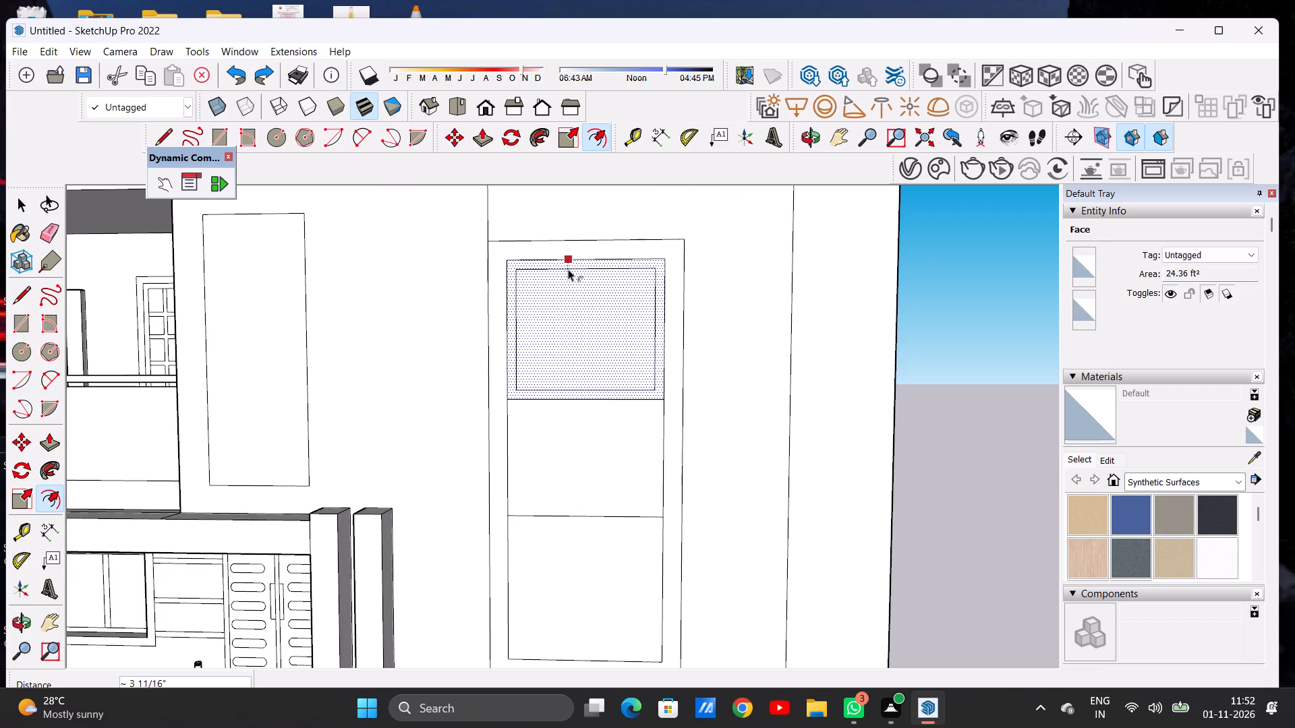
click(568, 269)
scroll(569, 268, down, 6)
scroll(577, 435, up, 3)
double_click(572, 429)
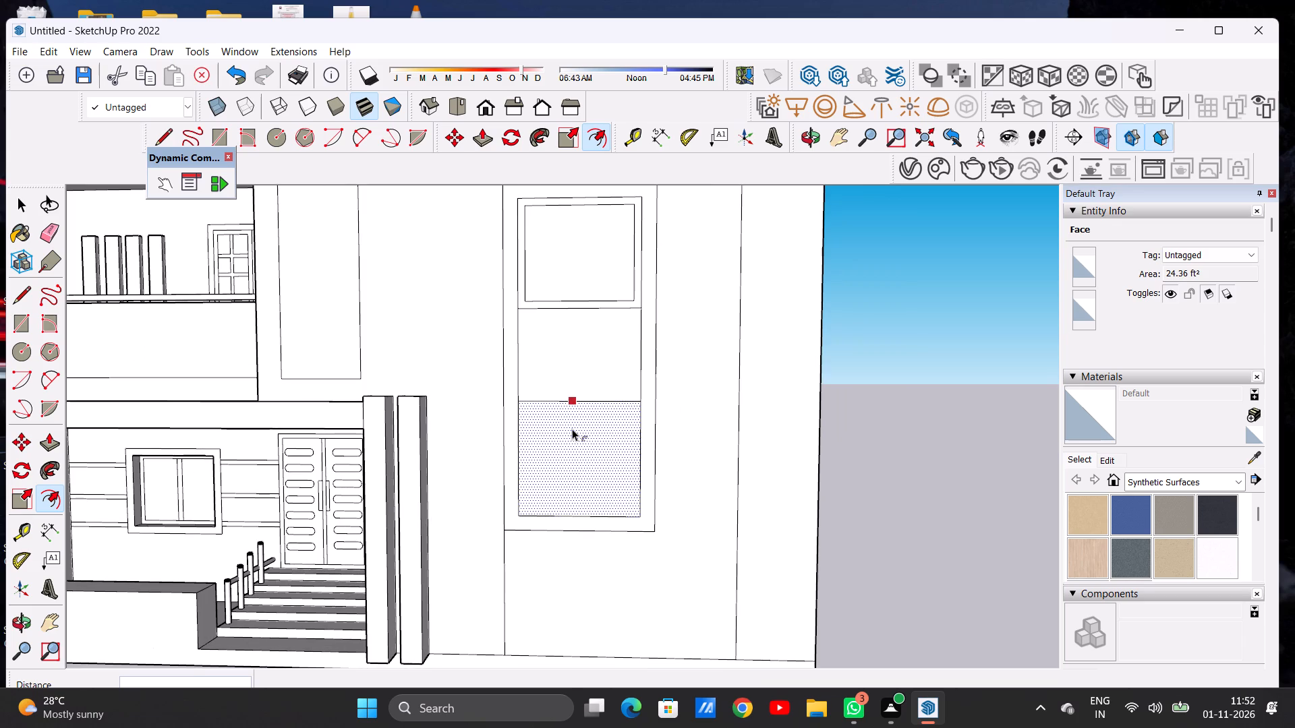
key(space)
Draw two closely spaced vertical lines about 4' 5/16" long near the middle of the top section's inner frame.
scroll(639, 430, down, 1)
scroll(641, 430, up, 1)
scroll(641, 430, down, 5)
scroll(595, 324, up, 3)
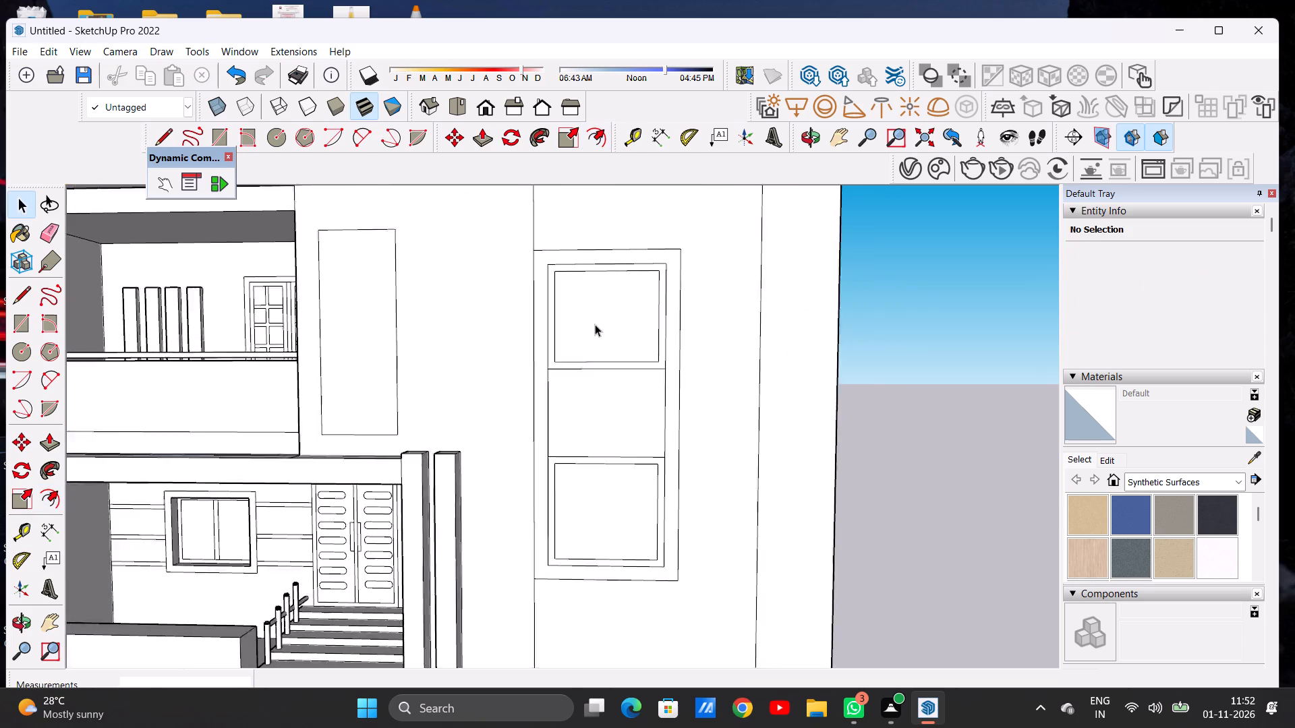
scroll(595, 324, up, 2)
key(l)
scroll(592, 281, up, 5)
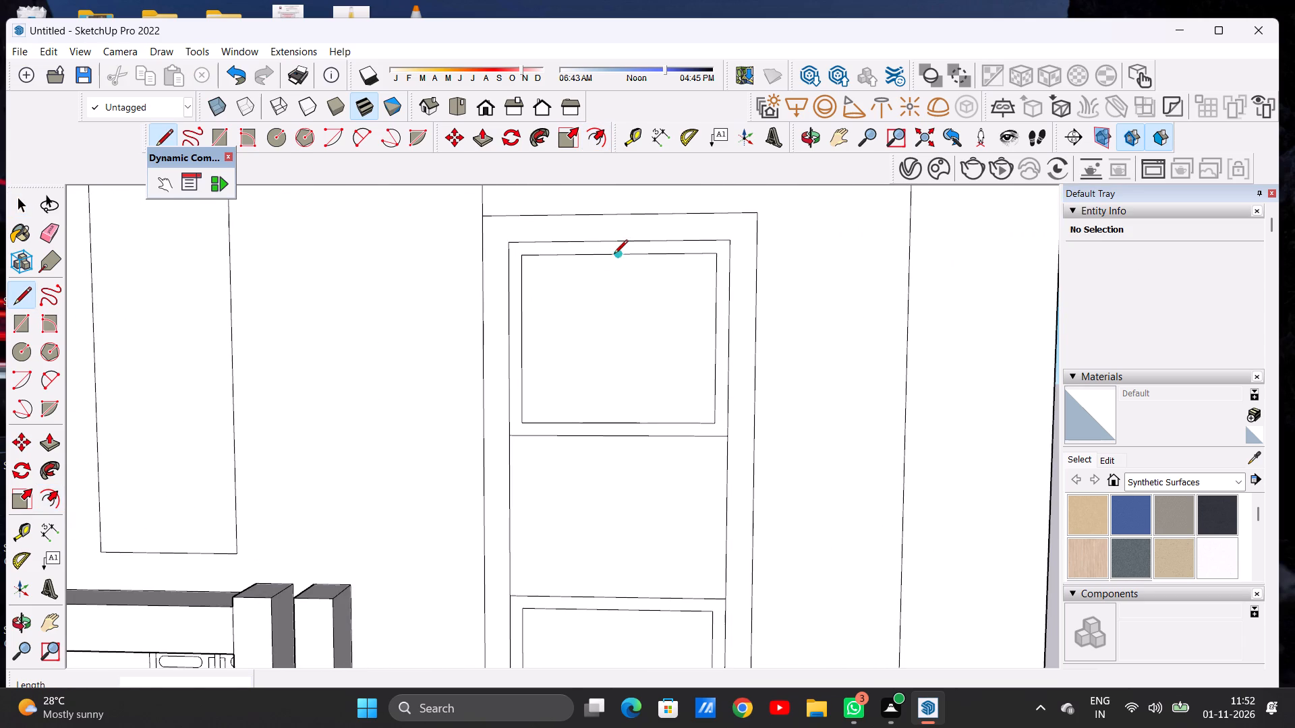
click(608, 257)
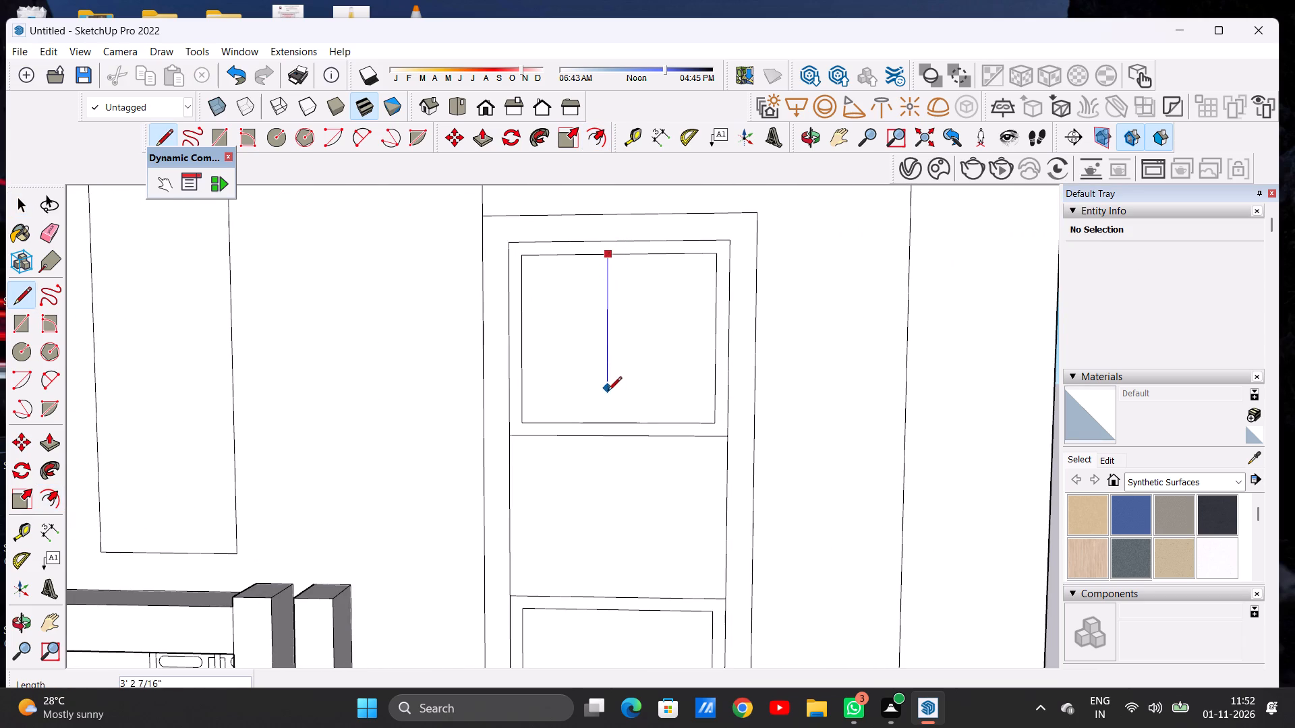
click(608, 421)
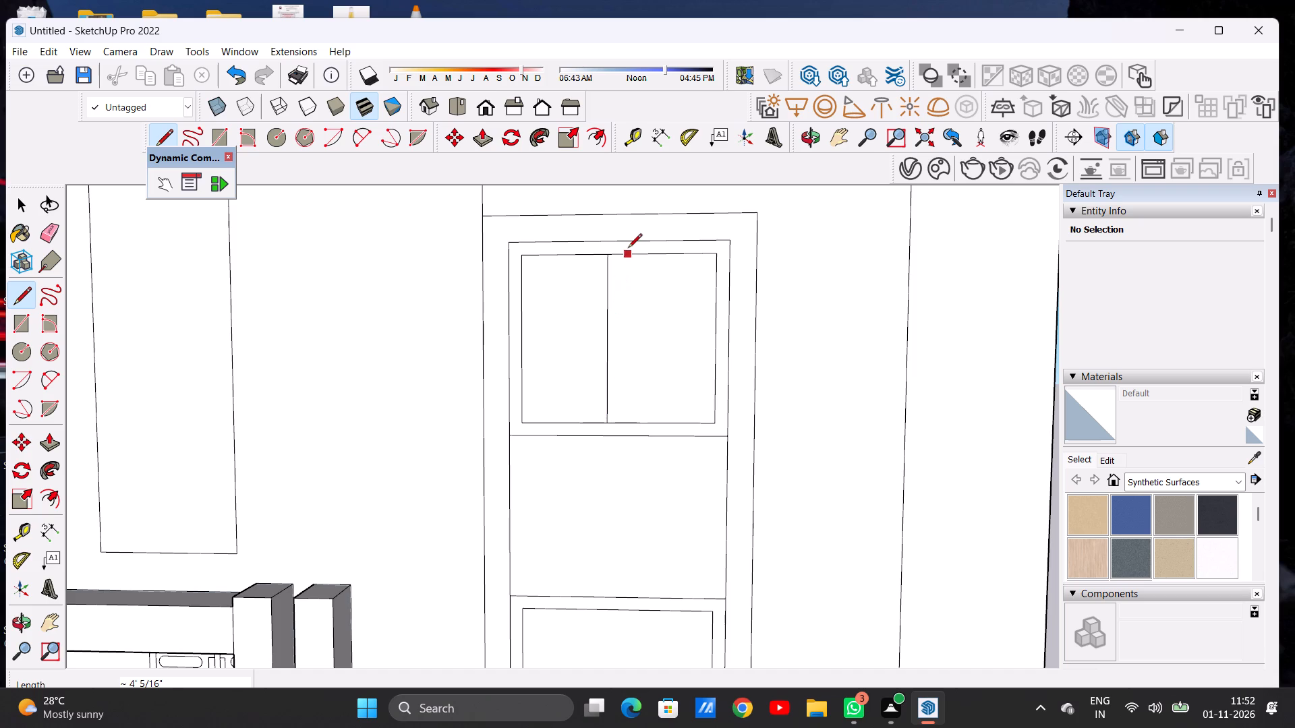
click(623, 253)
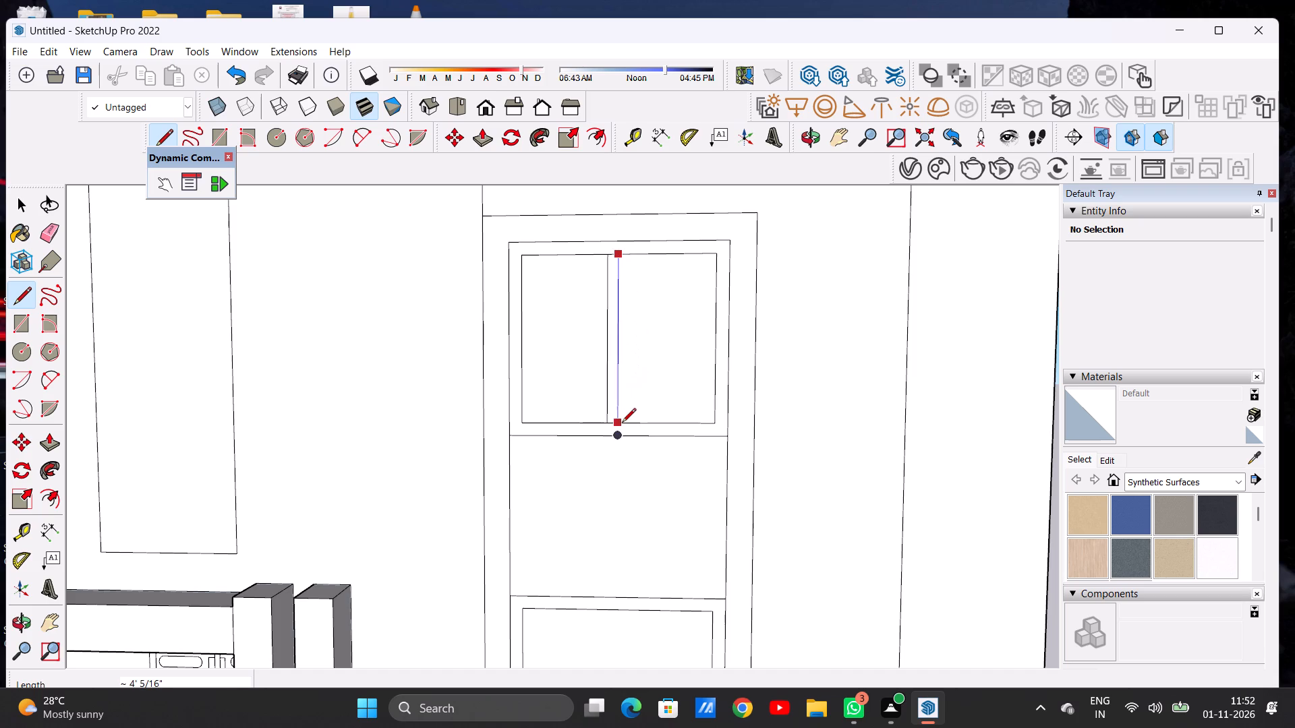
click(622, 423)
Draw two closely spaced vertical lines about 4' 4 1/4" long near the middle of the bottom section's inner frame.
scroll(616, 244, down, 6)
scroll(608, 500, up, 8)
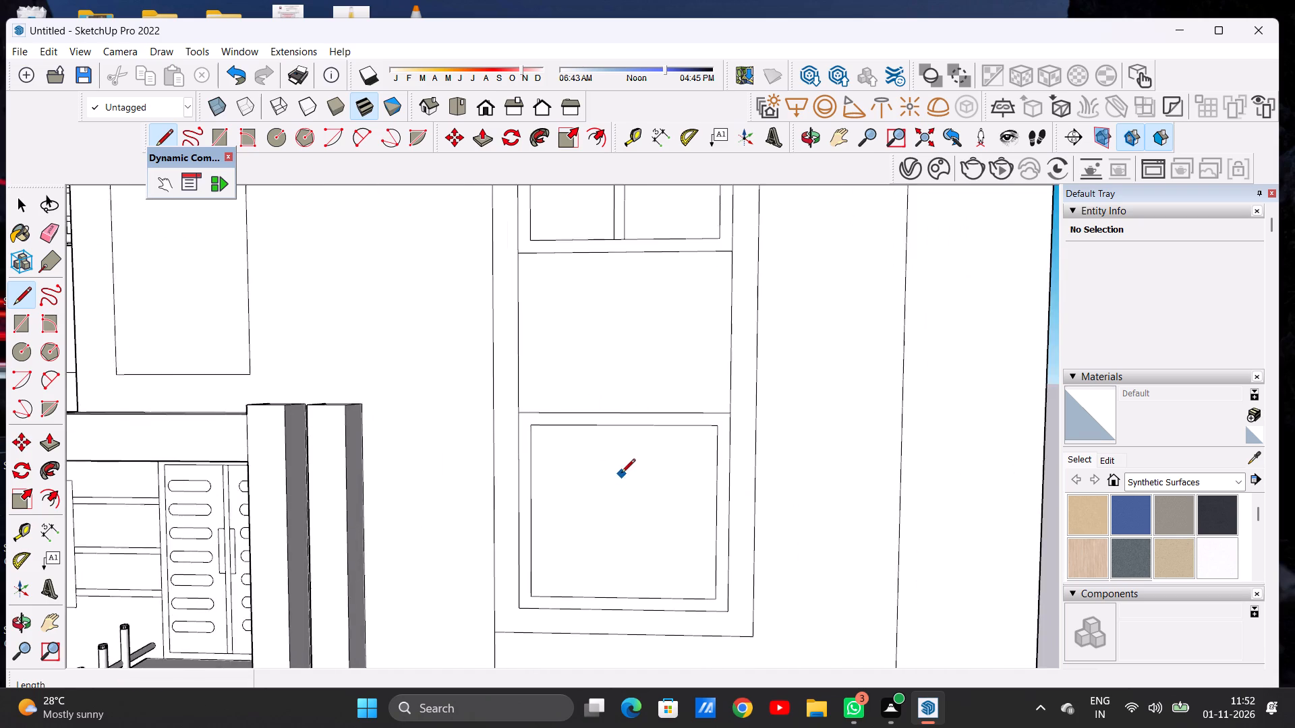
scroll(621, 474, up, 4)
click(606, 373)
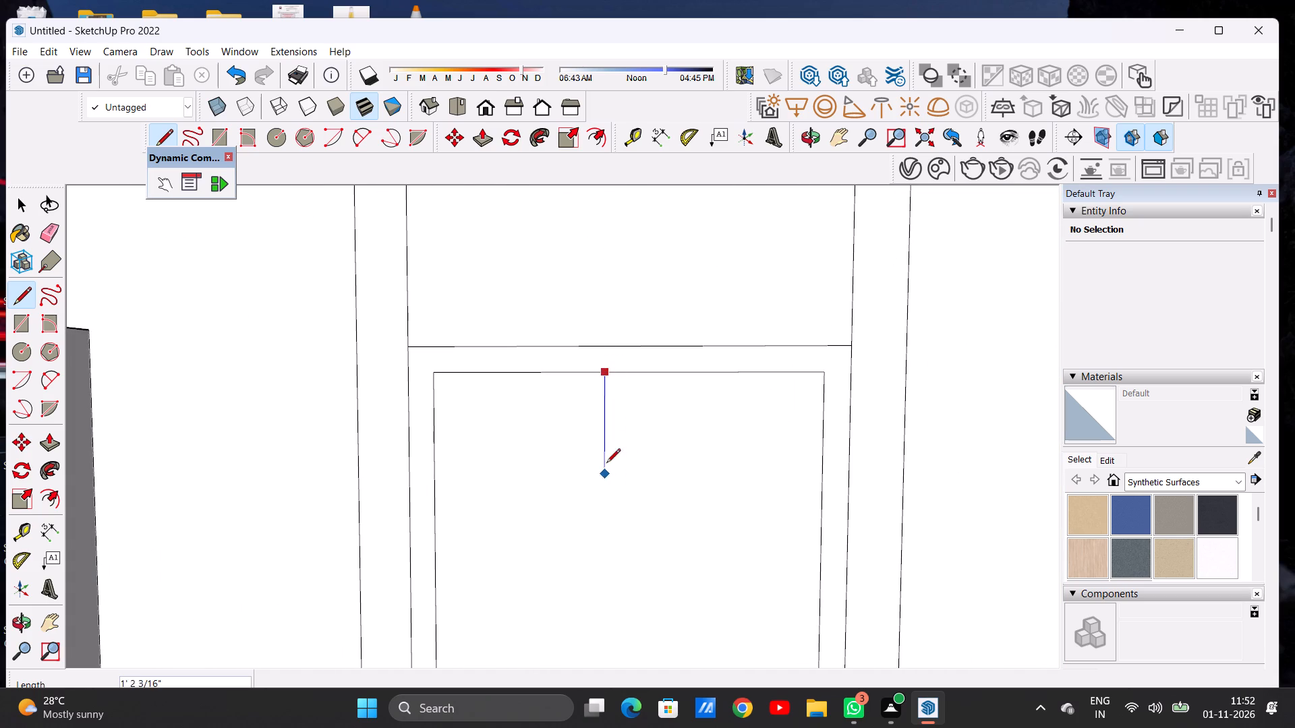
scroll(608, 439, down, 8)
click(604, 578)
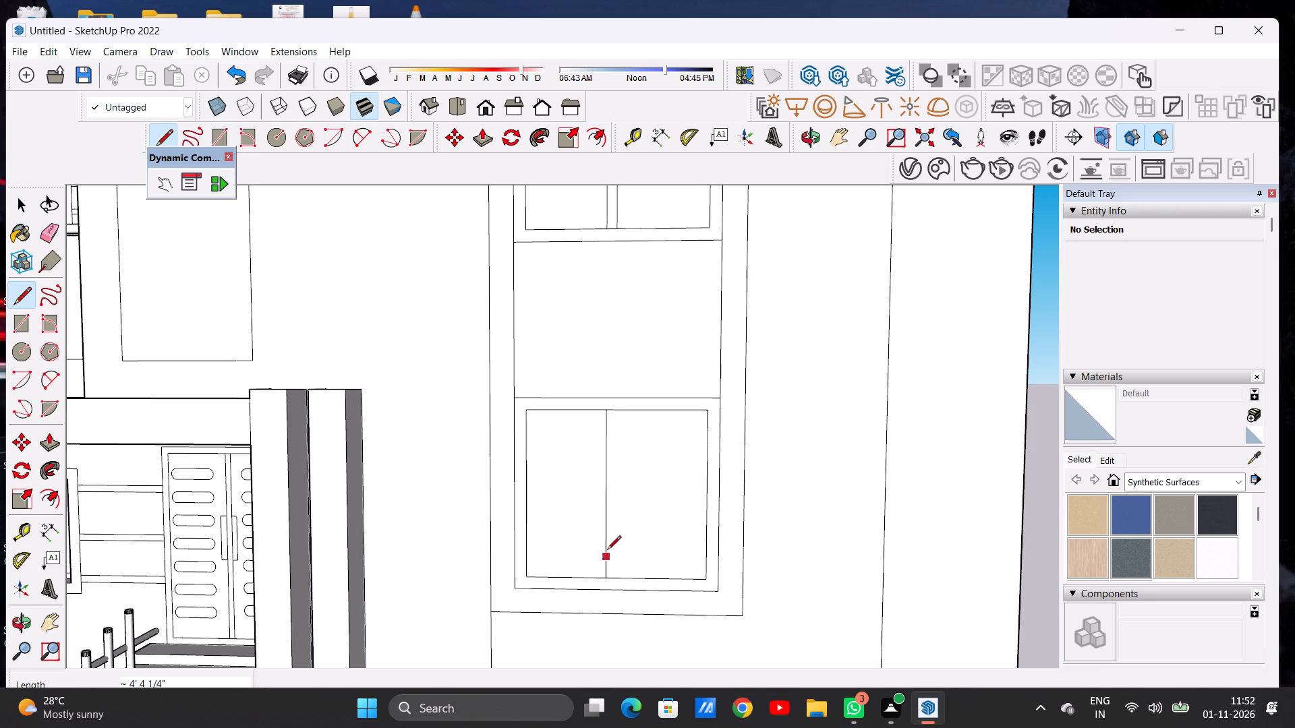
click(622, 413)
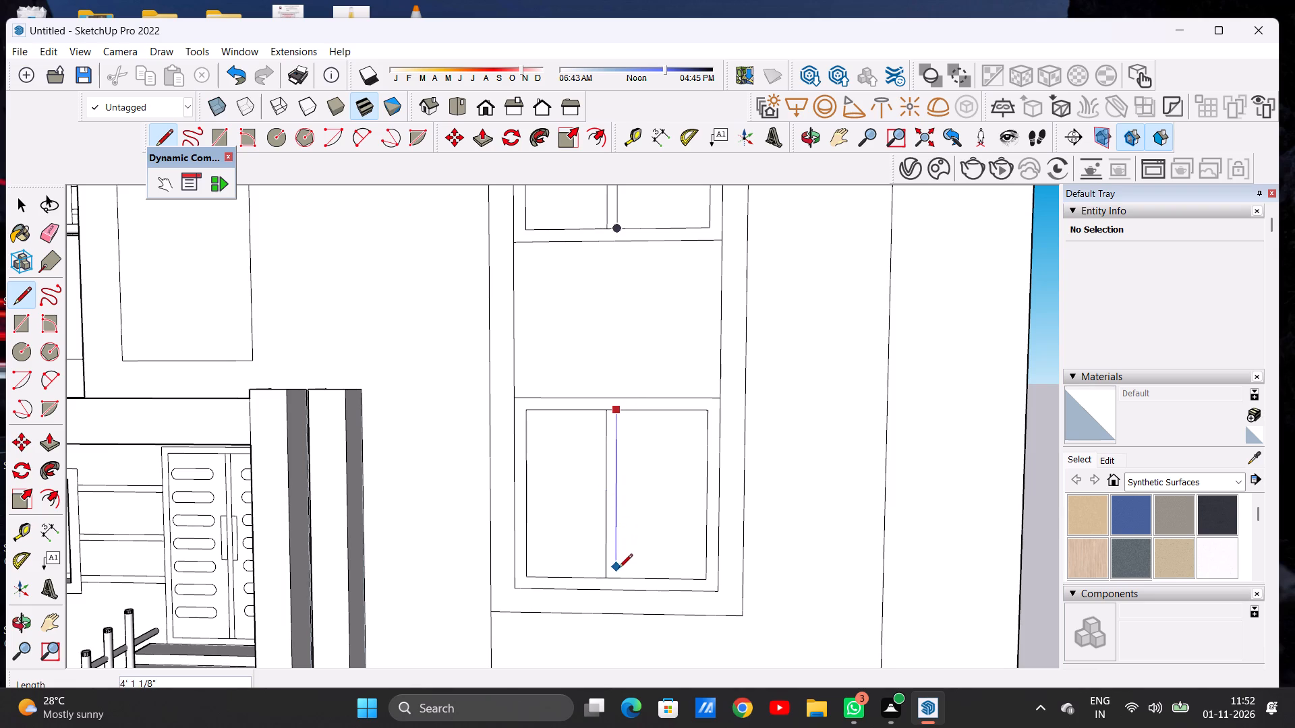
click(618, 574)
key(space)
scroll(568, 460, down, 6)
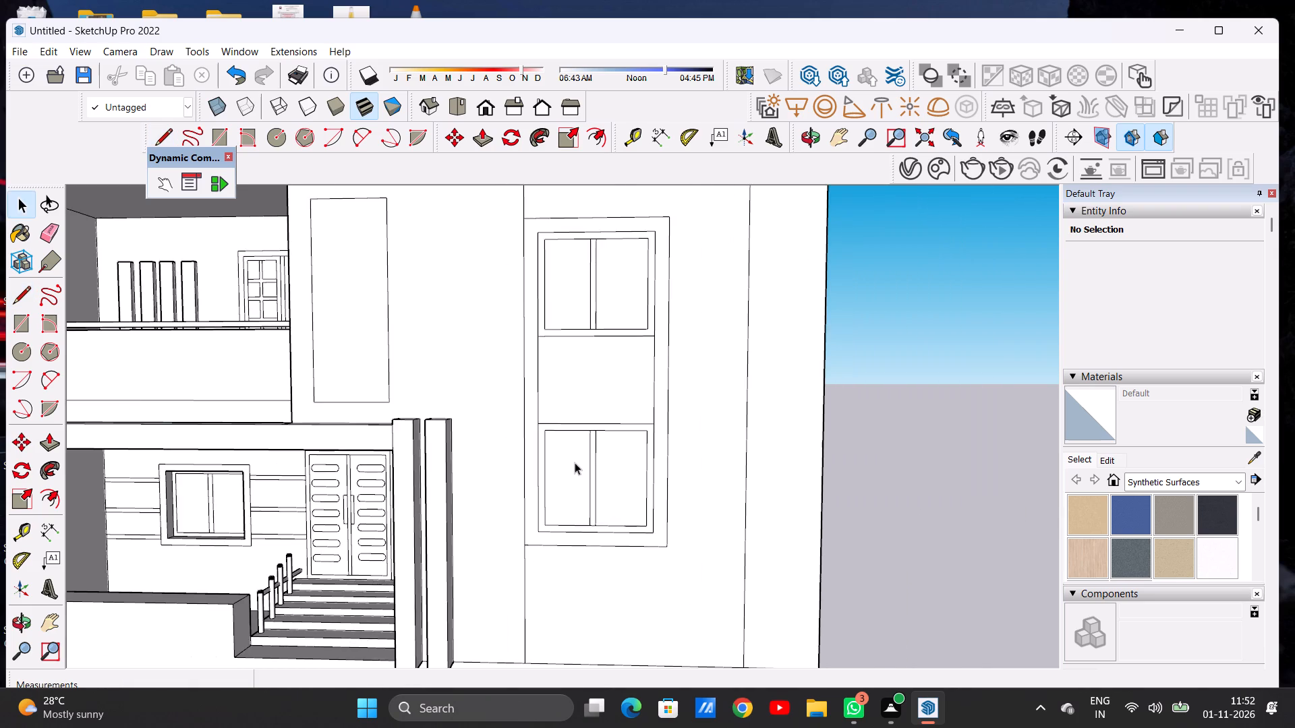
Draw an outline around the window panel: about 7' 5/8" across above it, 16' 7/8" down beside it, and 6 1/8" back toward it.
scroll(588, 461, down, 8)
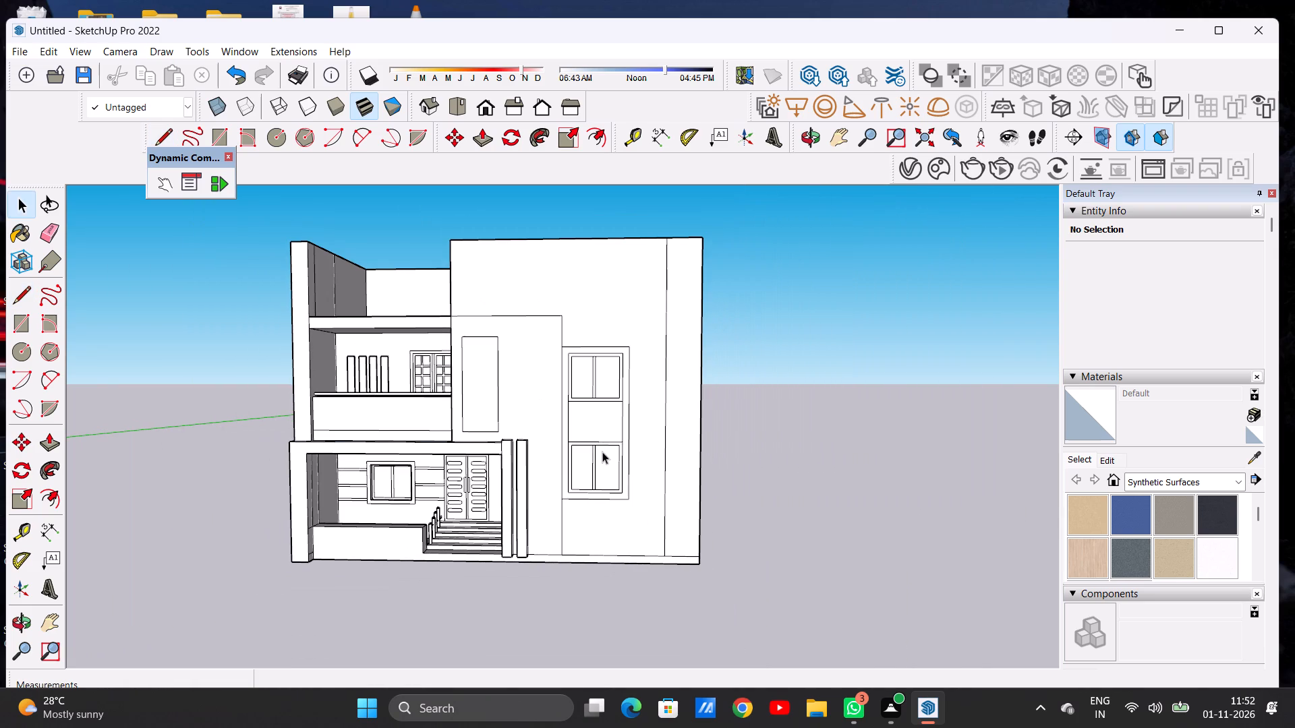
scroll(583, 344, up, 15)
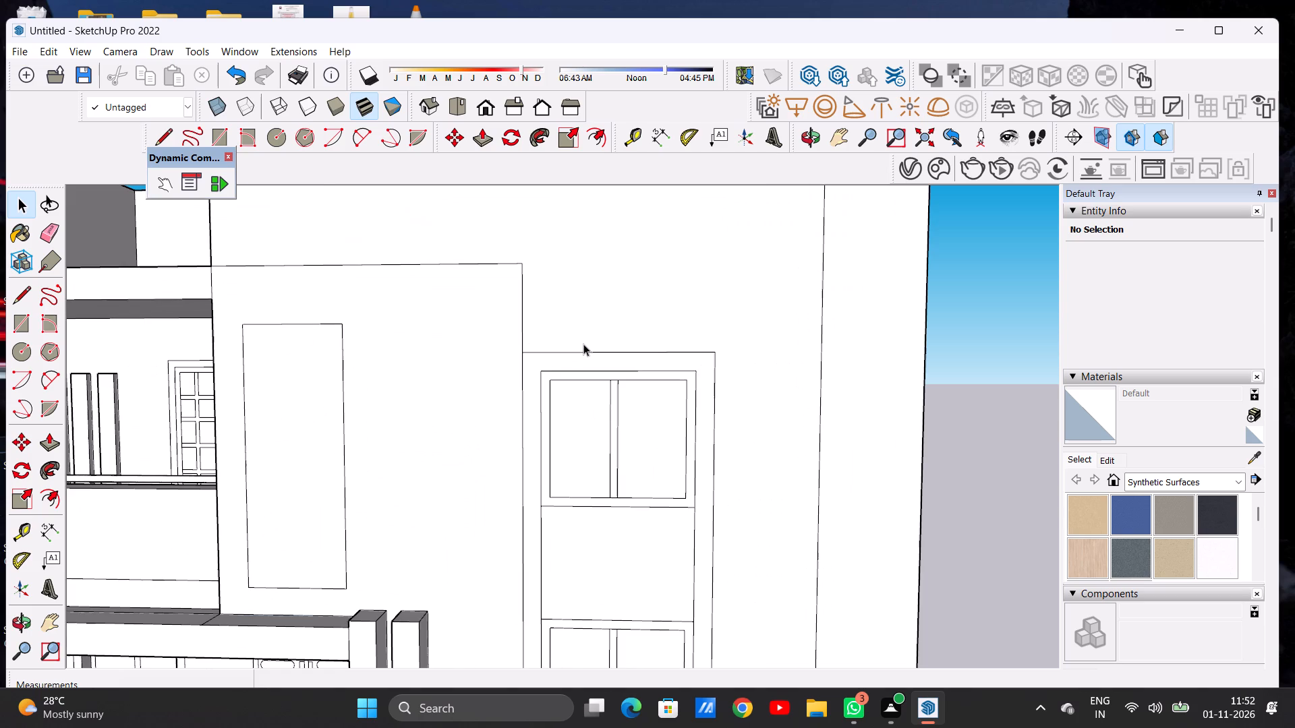
key(l)
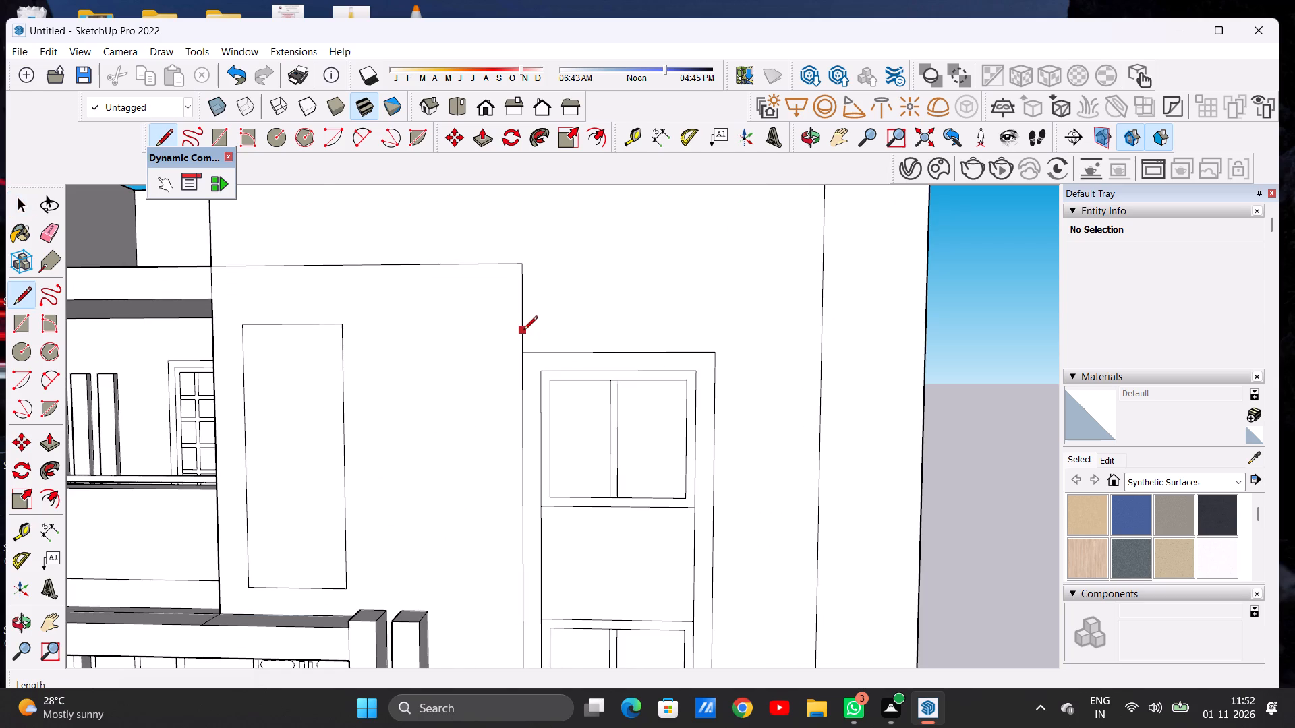
click(523, 330)
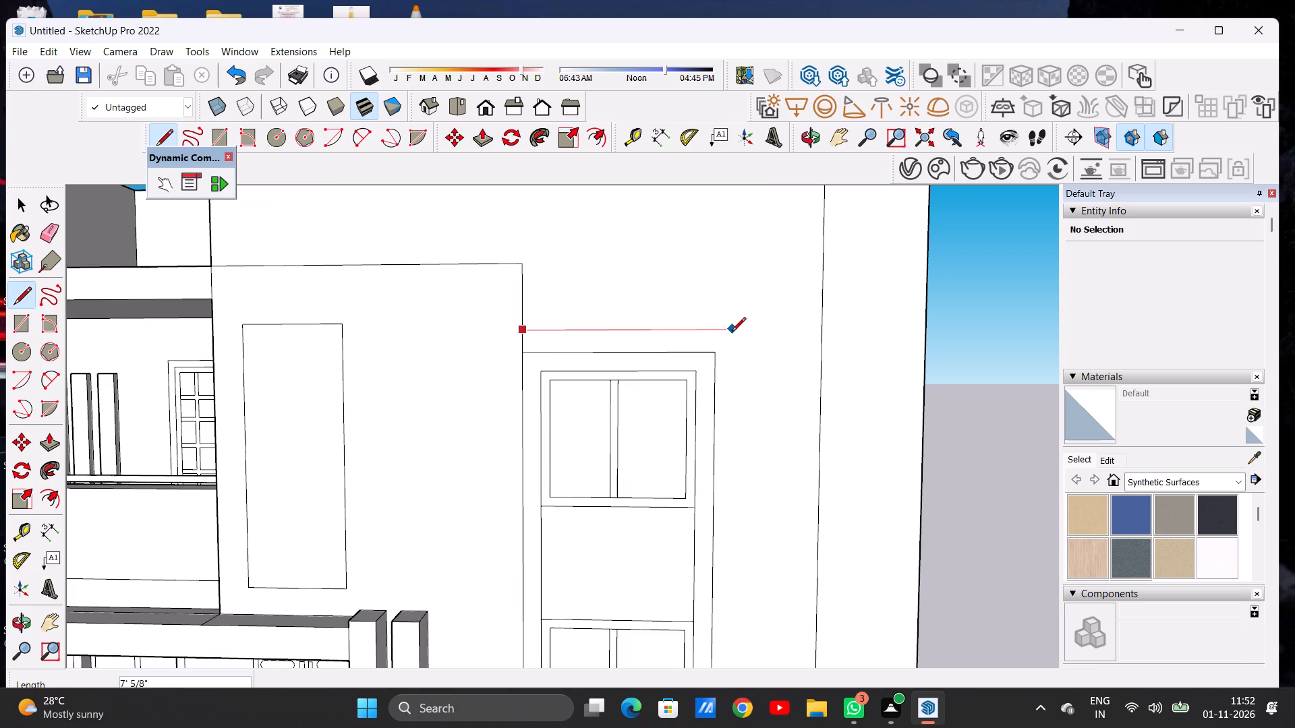
click(732, 332)
scroll(740, 320, down, 13)
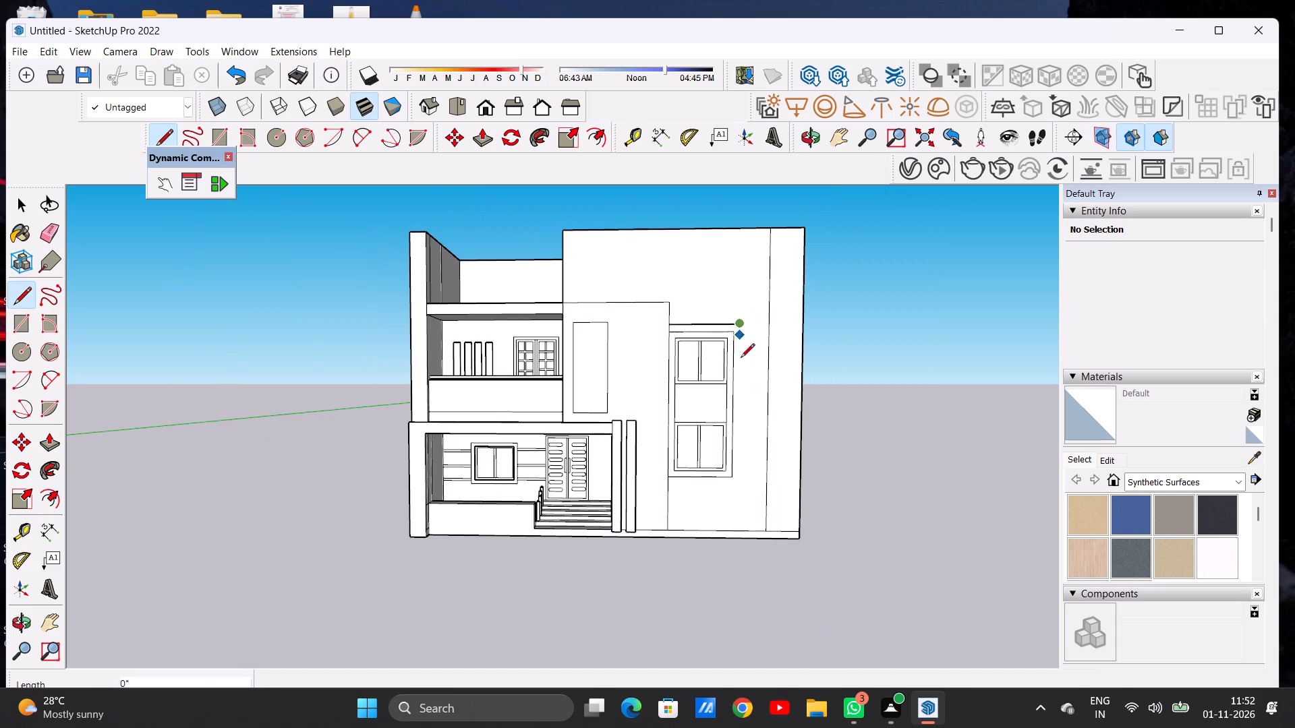
scroll(745, 526, up, 5)
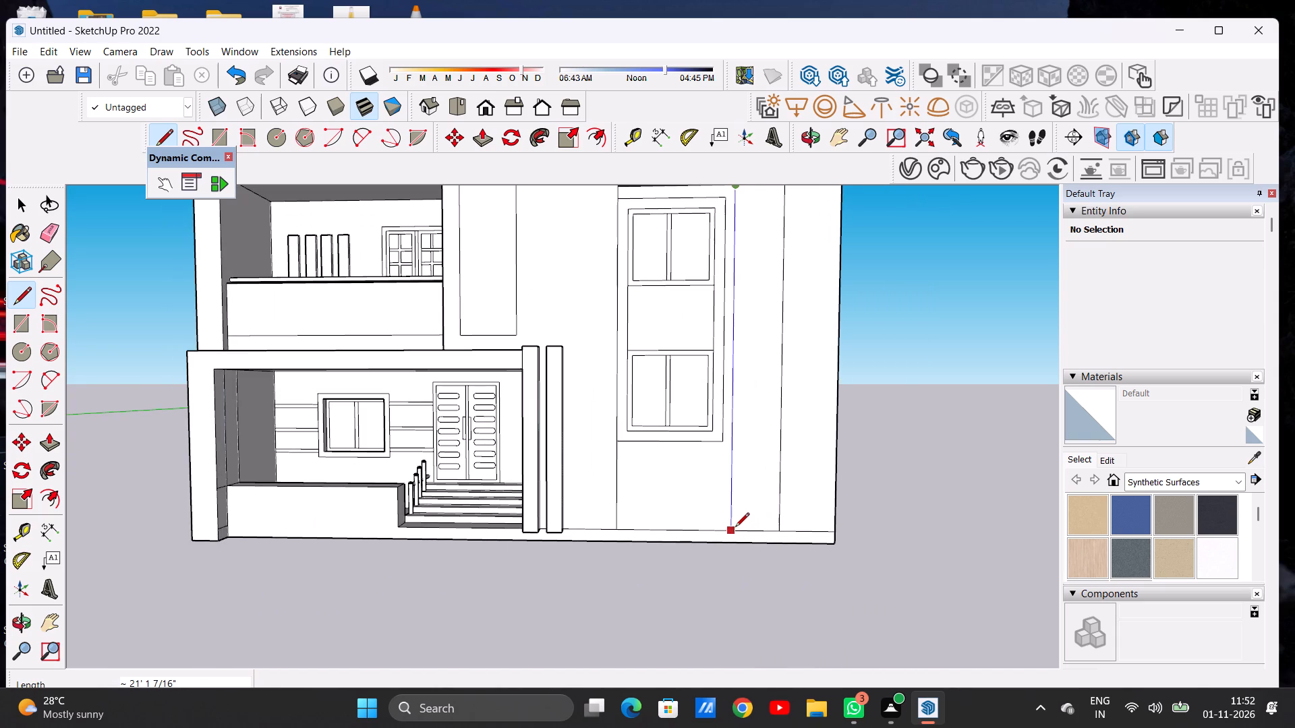
scroll(735, 528, up, 6)
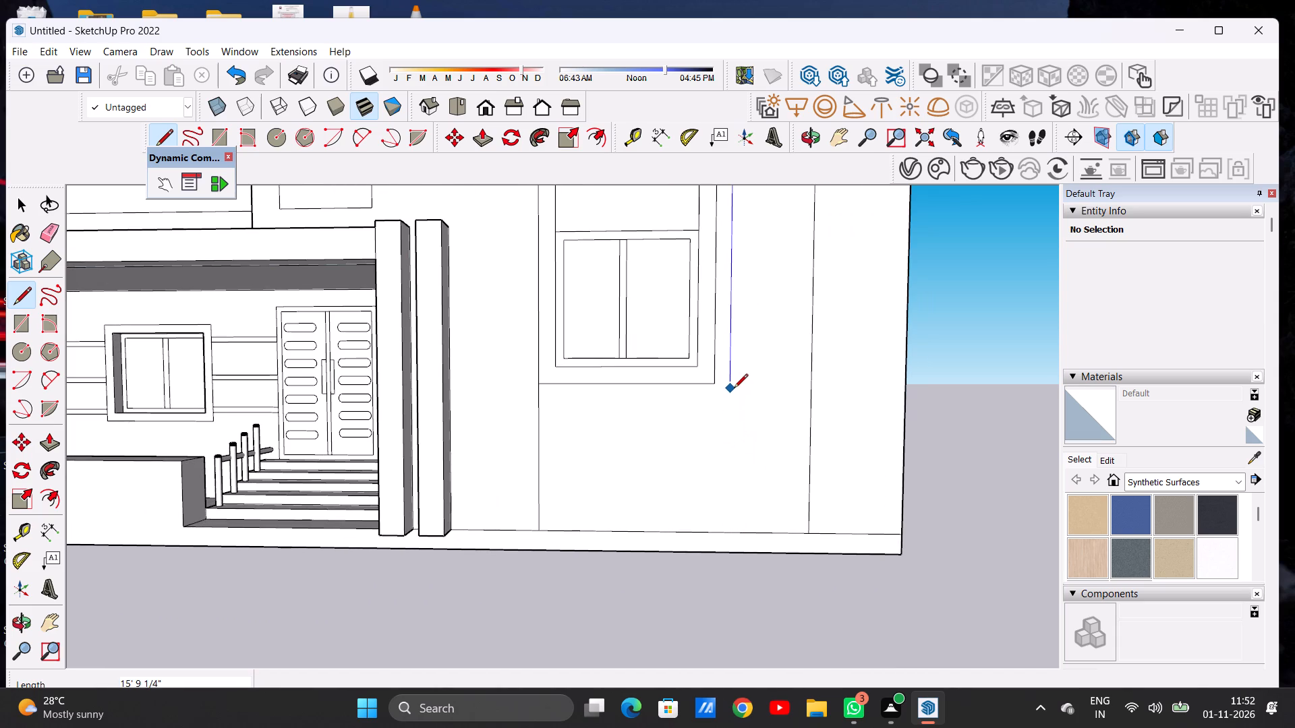
scroll(734, 389, up, 3)
scroll(734, 389, down, 1)
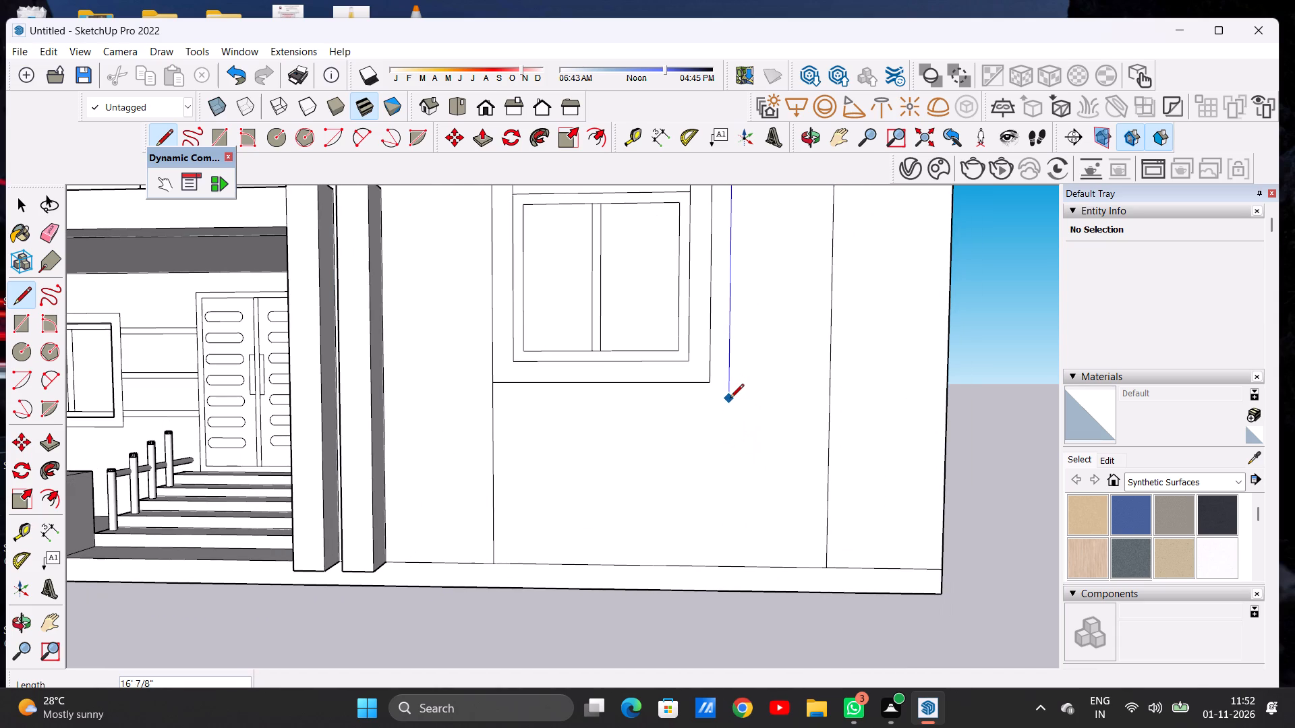
click(729, 399)
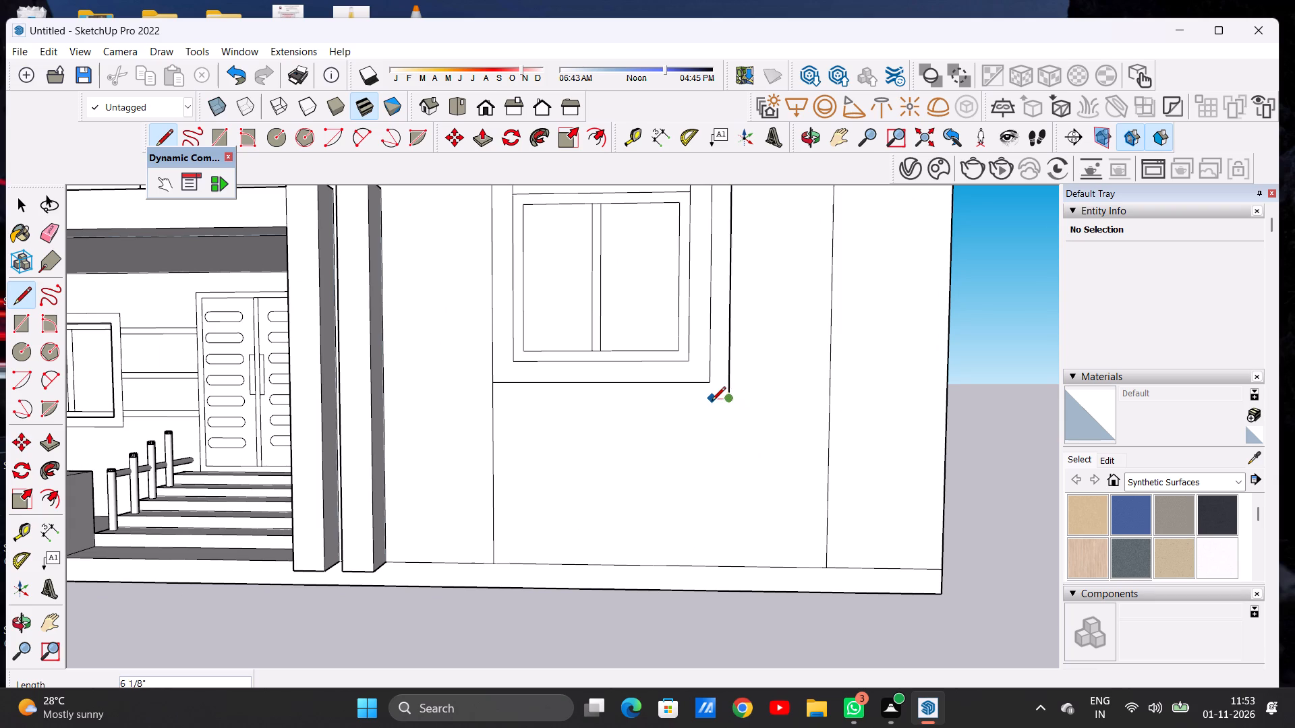
click(712, 402)
key(space)
Close the L-shaped band with a line about 6" down from the window panel's lower outer corner and a short joining line.
text(L)
scroll(723, 386, up, 6)
scroll(722, 386, down, 1)
scroll(721, 386, up, 1)
scroll(716, 388, down, 1)
scroll(708, 386, up, 5)
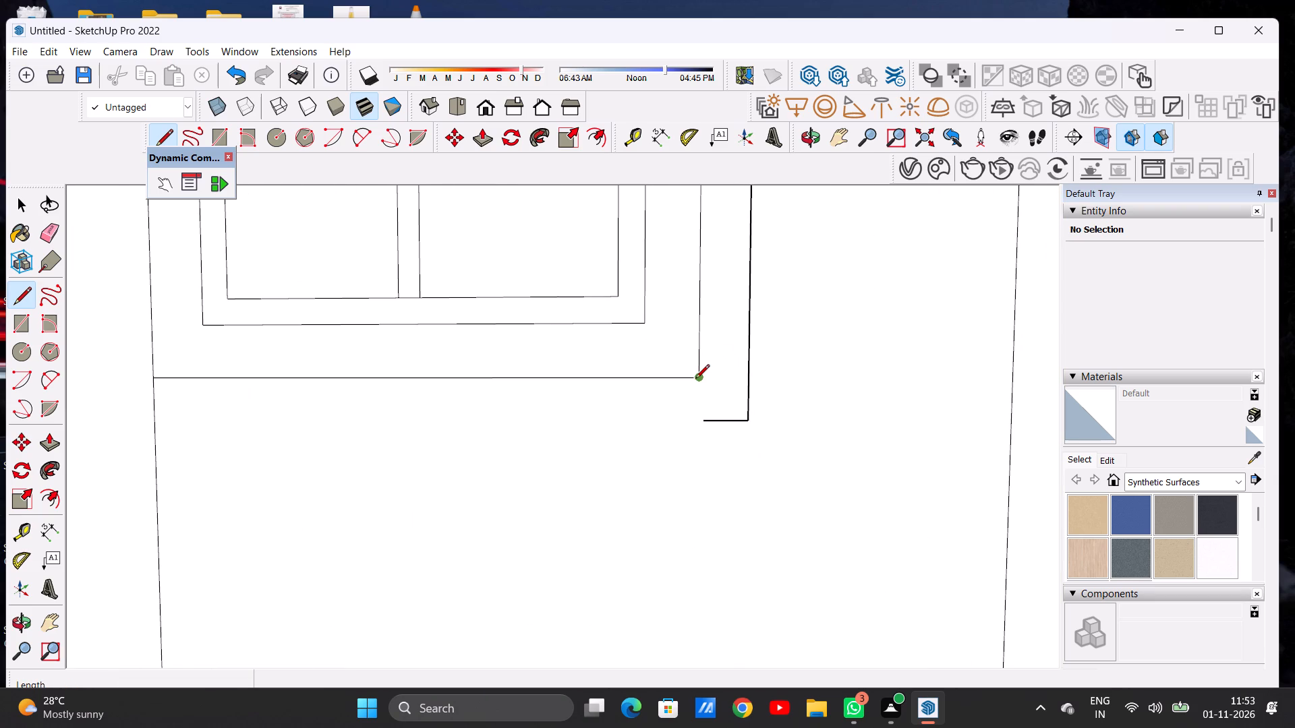
click(695, 380)
scroll(704, 409, up, 6)
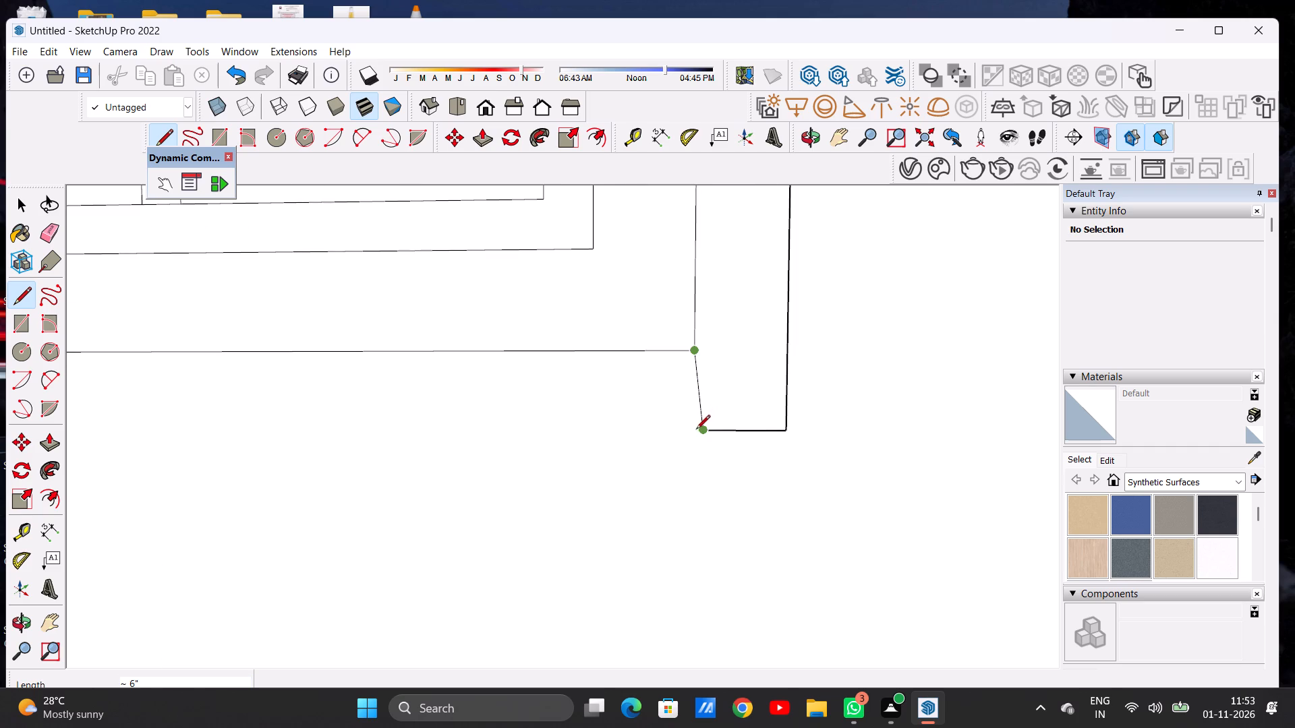
click(692, 423)
click(708, 429)
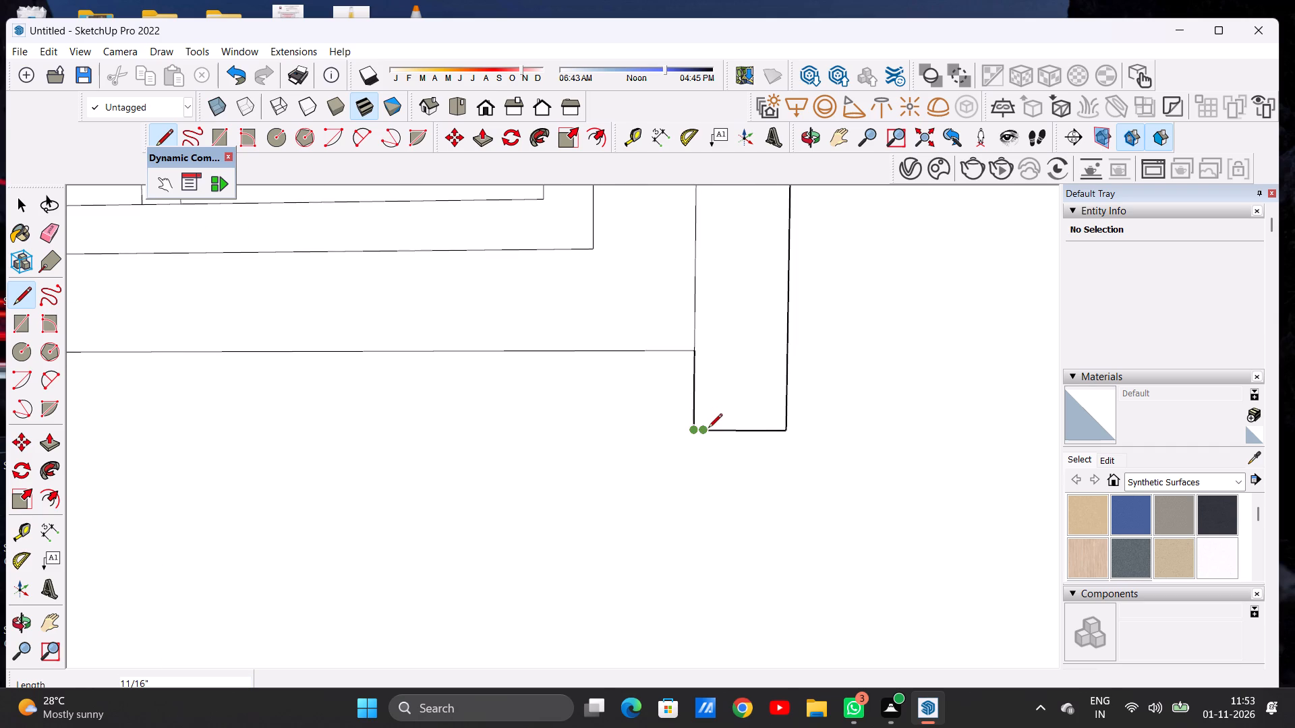
key(space)
Push/Pull the L-shaped band around the window panel outward by about 1' 7 3/4".
scroll(701, 447, down, 20)
scroll(701, 447, down, 15)
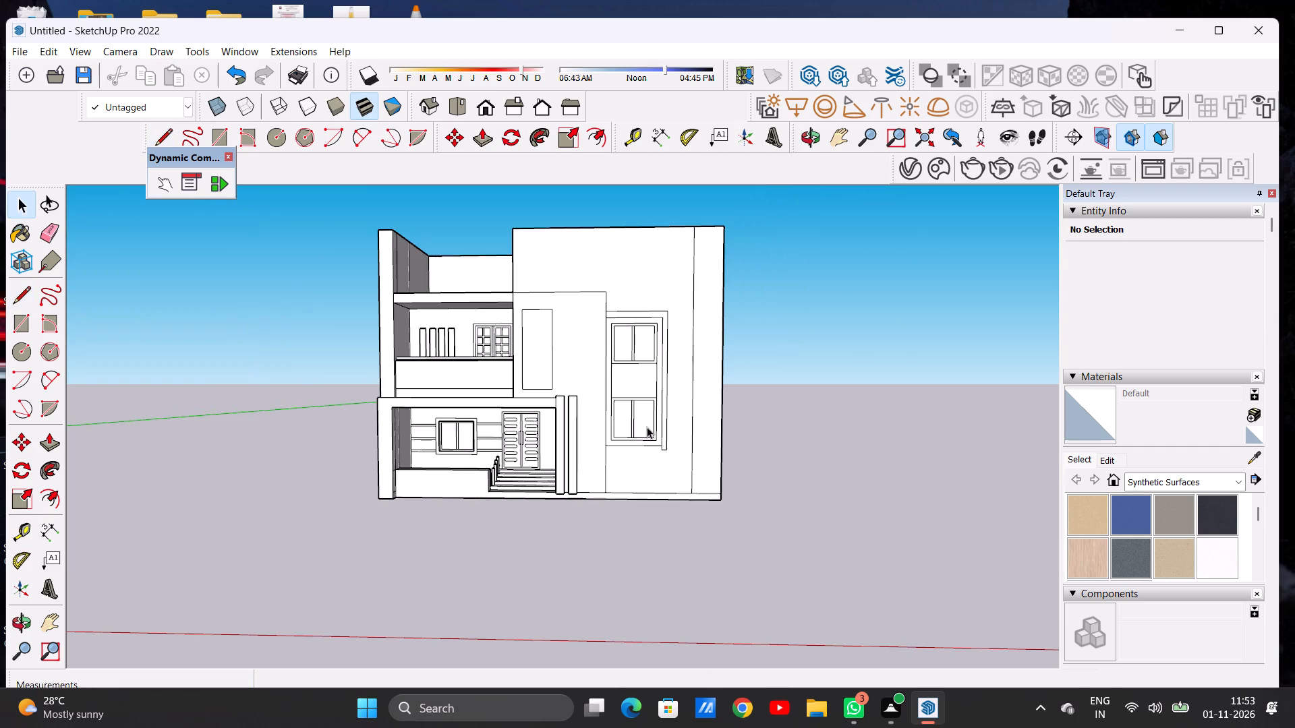
middle_drag(689, 332, 553, 472)
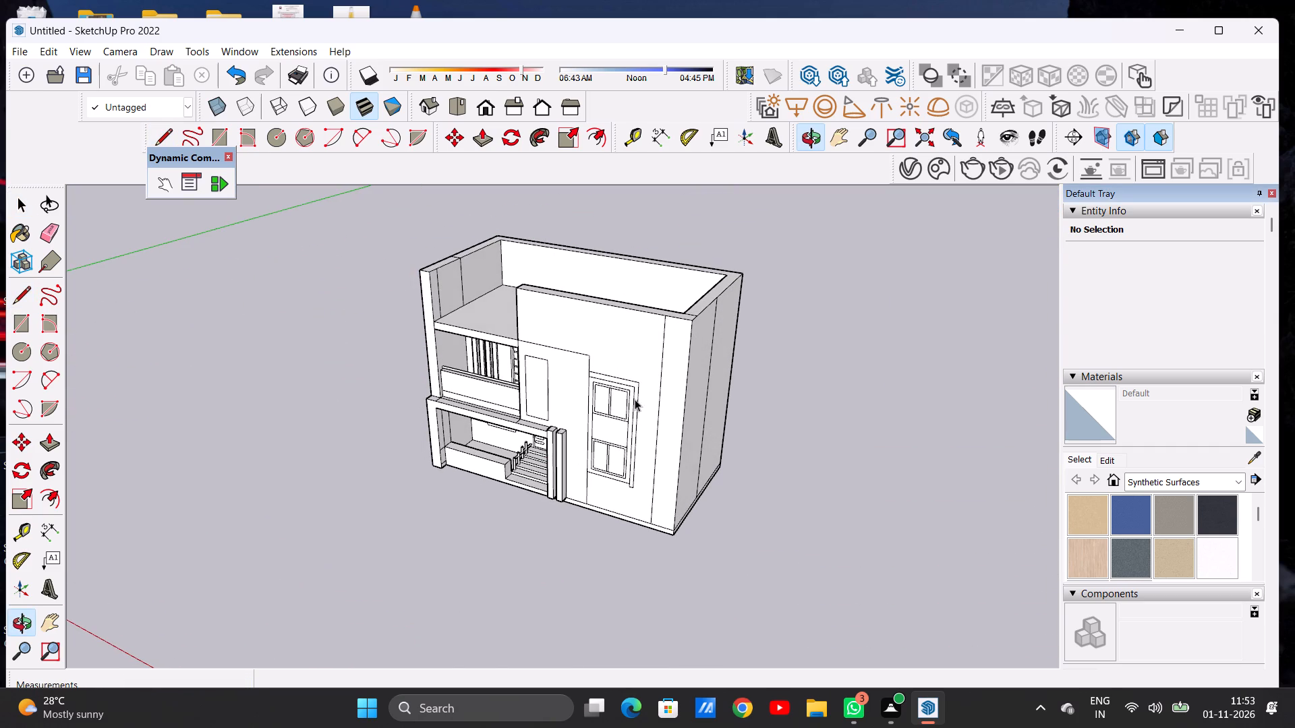
scroll(639, 396, up, 10)
key(p)
scroll(636, 373, up, 3)
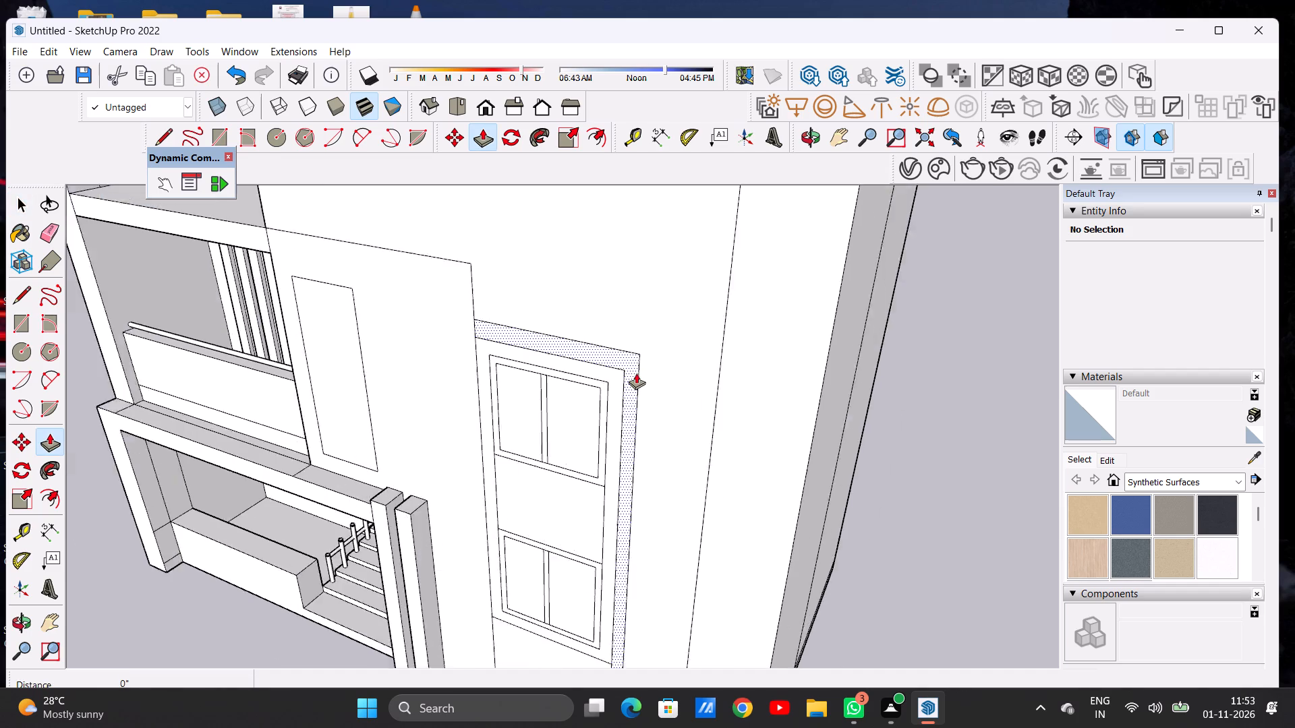
scroll(636, 373, up, 3)
click(634, 366)
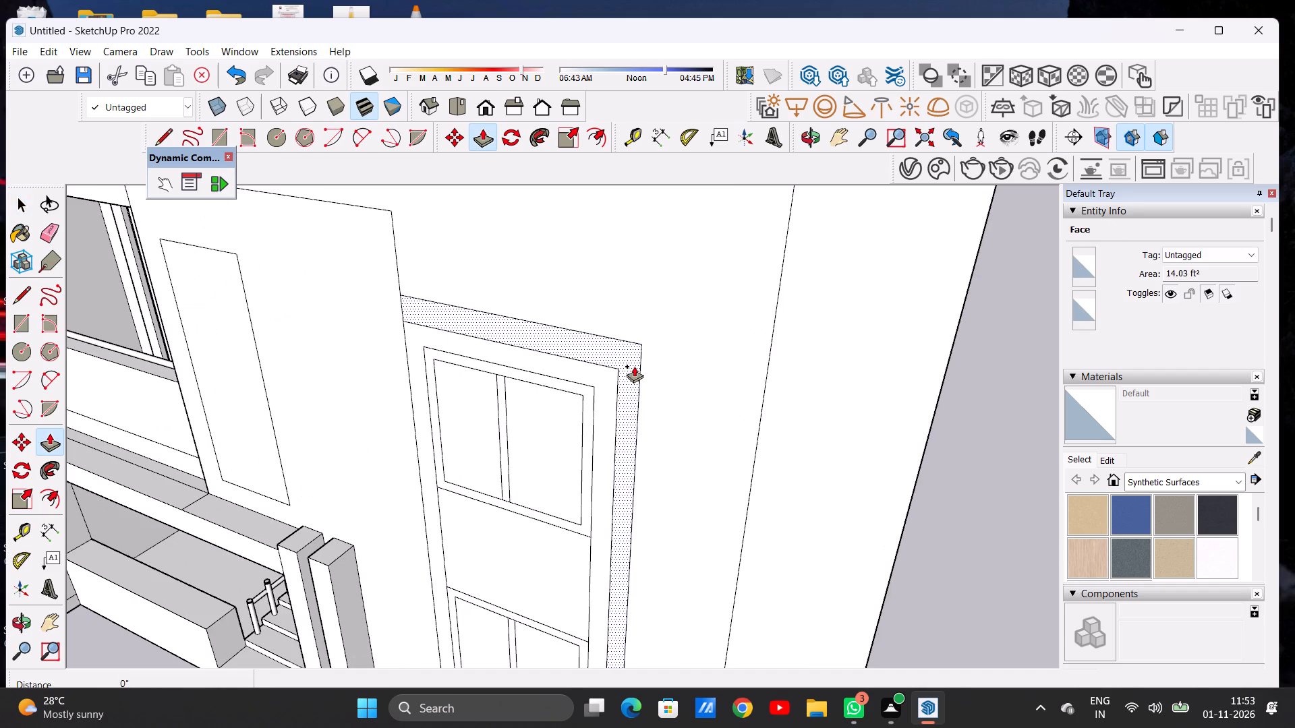
scroll(639, 364, down, 10)
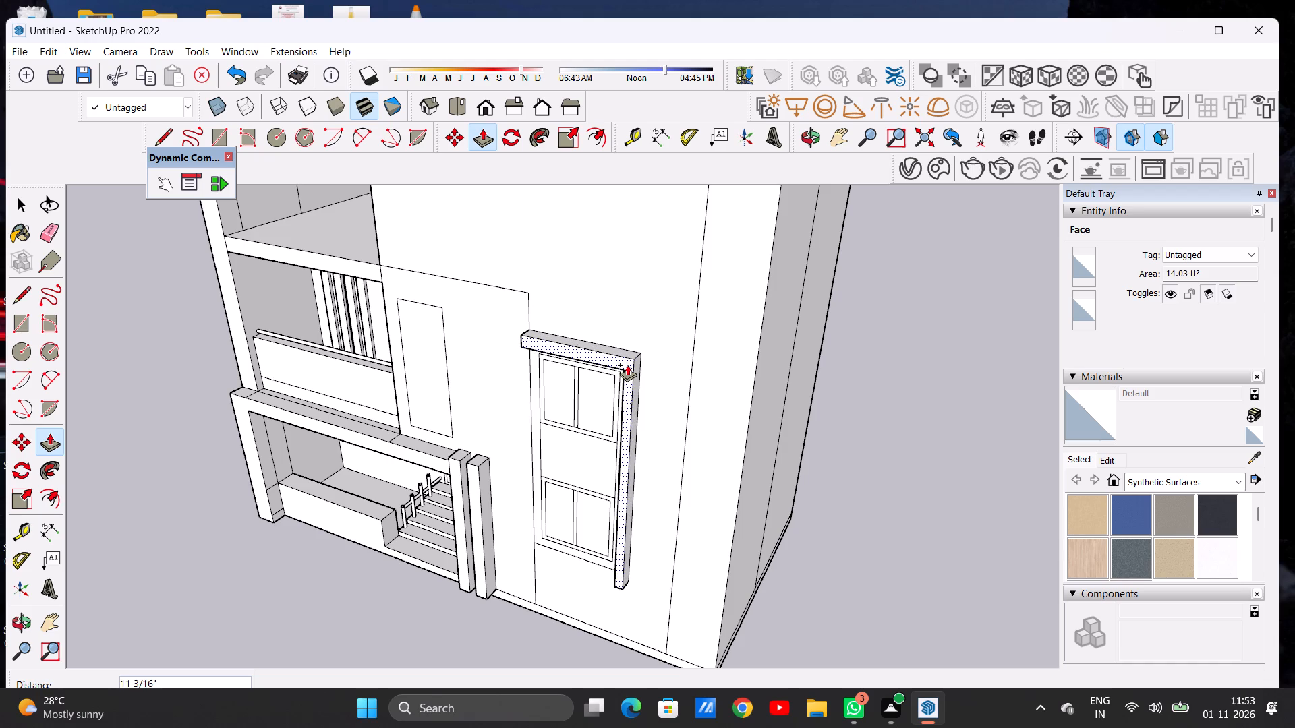
click(624, 372)
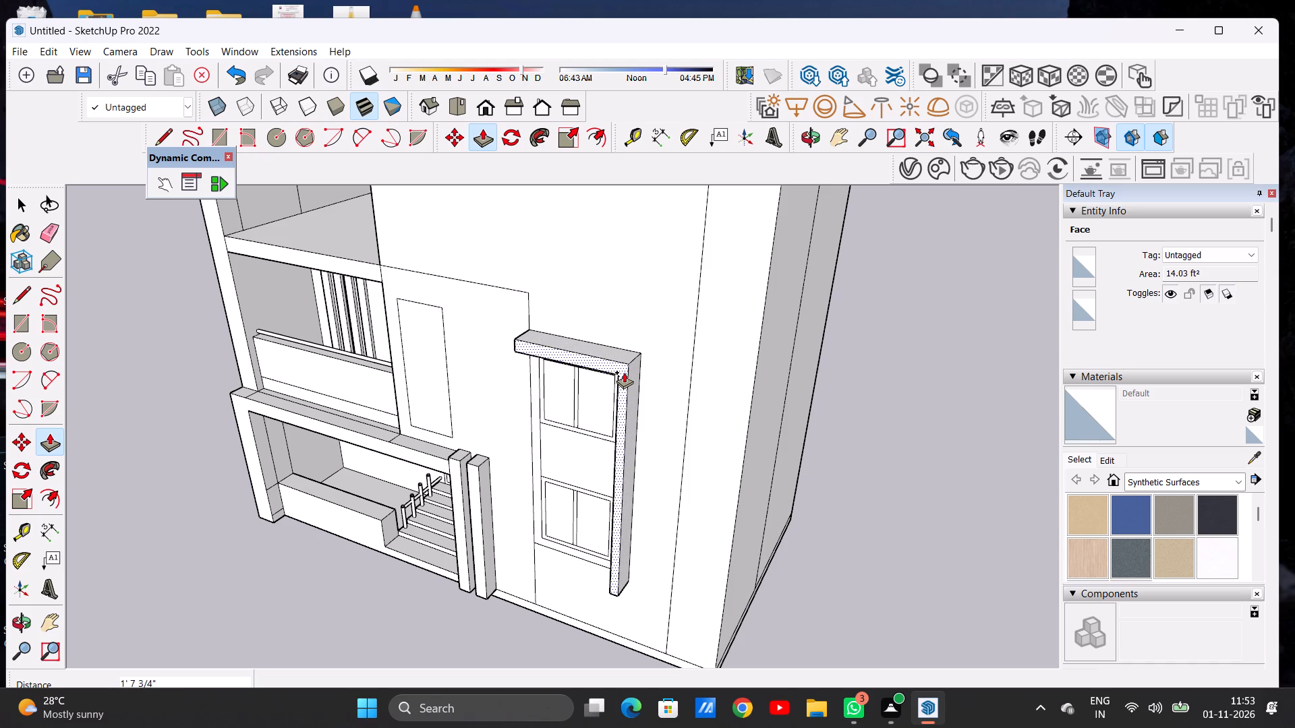
key(space)
Examine the projecting L-shaped frame and the whole front facade from several angles and distances.
scroll(633, 373, down, 9)
middle_drag(615, 406, 759, 340)
scroll(643, 341, up, 4)
scroll(643, 342, down, 1)
scroll(643, 342, up, 7)
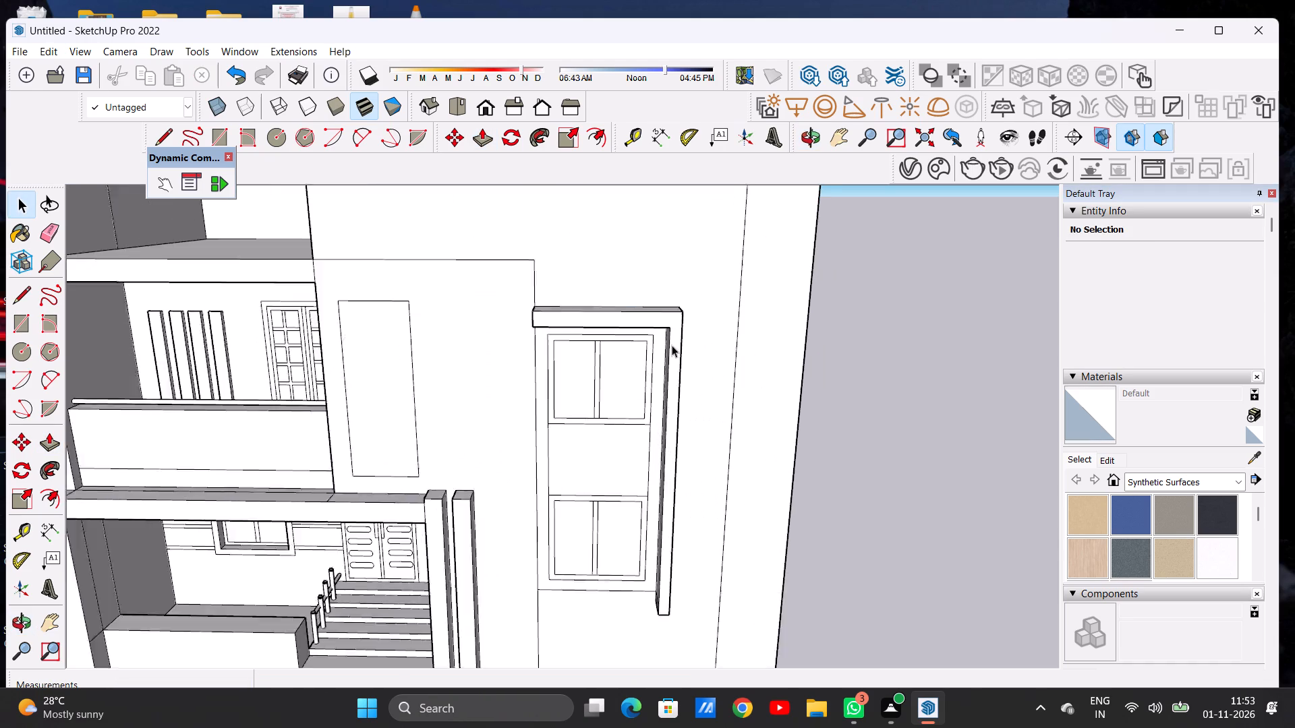
scroll(672, 345, up, 2)
middle_drag(634, 386, 646, 355)
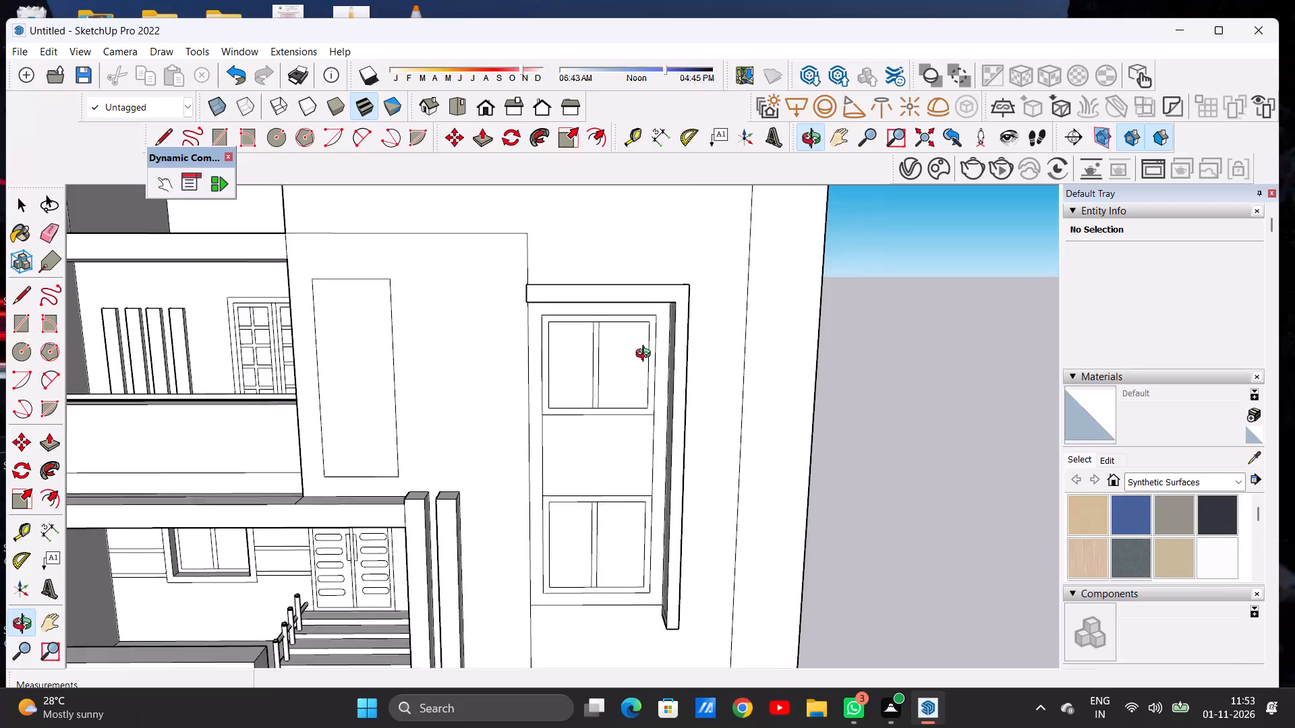
middle_drag(646, 355, 641, 361)
scroll(641, 361, up, 1)
scroll(655, 354, down, 15)
middle_drag(596, 407, 837, 379)
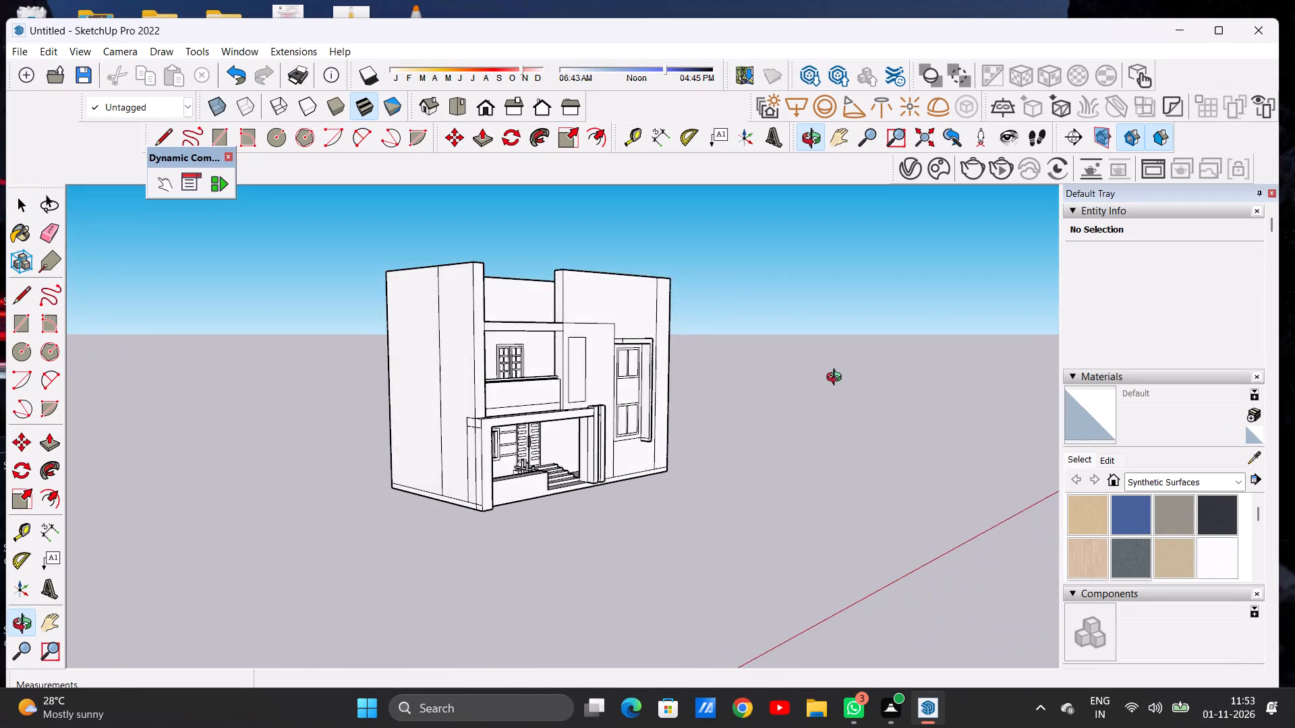
middle_drag(837, 379, 590, 382)
scroll(557, 386, down, 6)
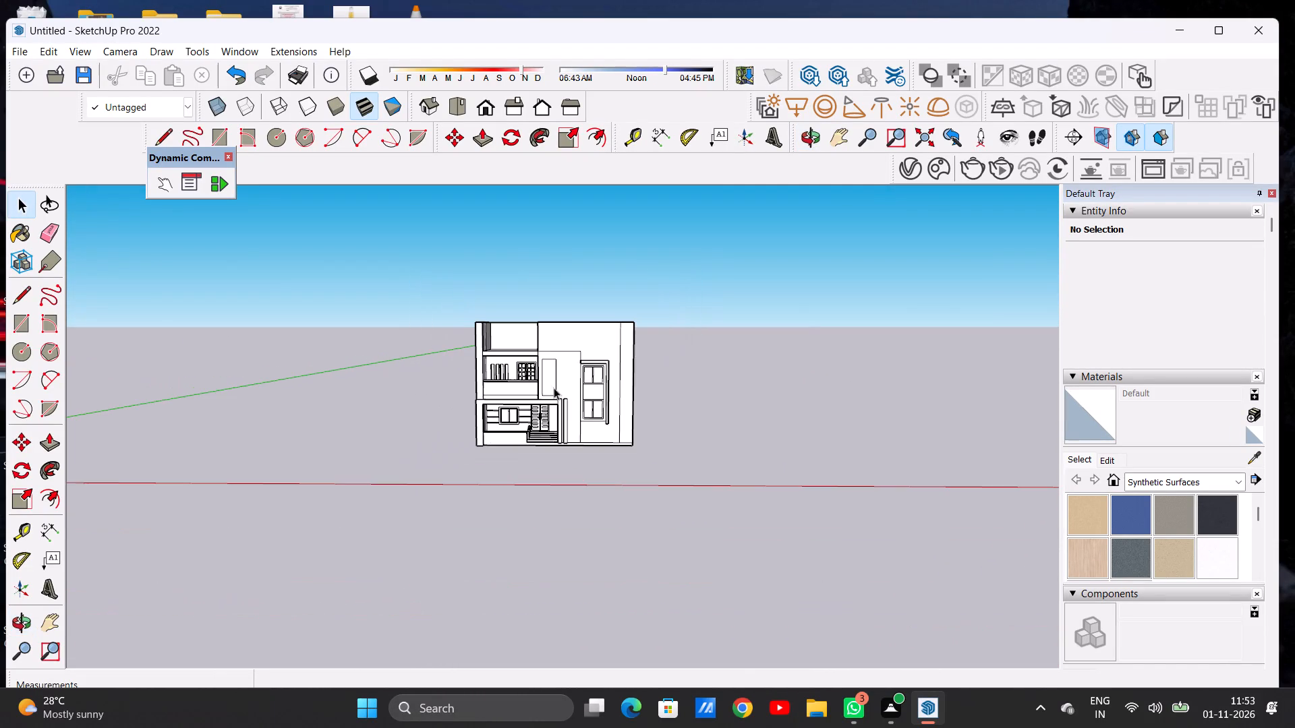
scroll(610, 362, up, 4)
scroll(608, 361, down, 1)
scroll(608, 361, up, 9)
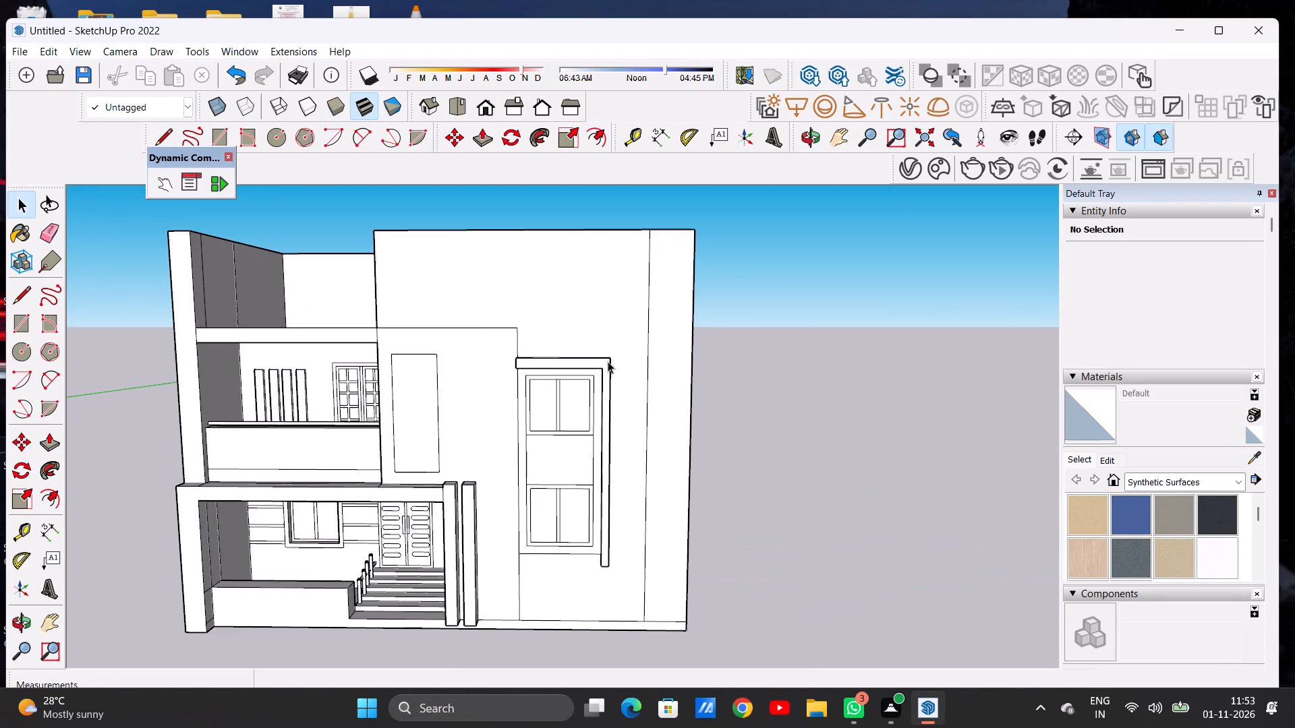
scroll(608, 357, down, 10)
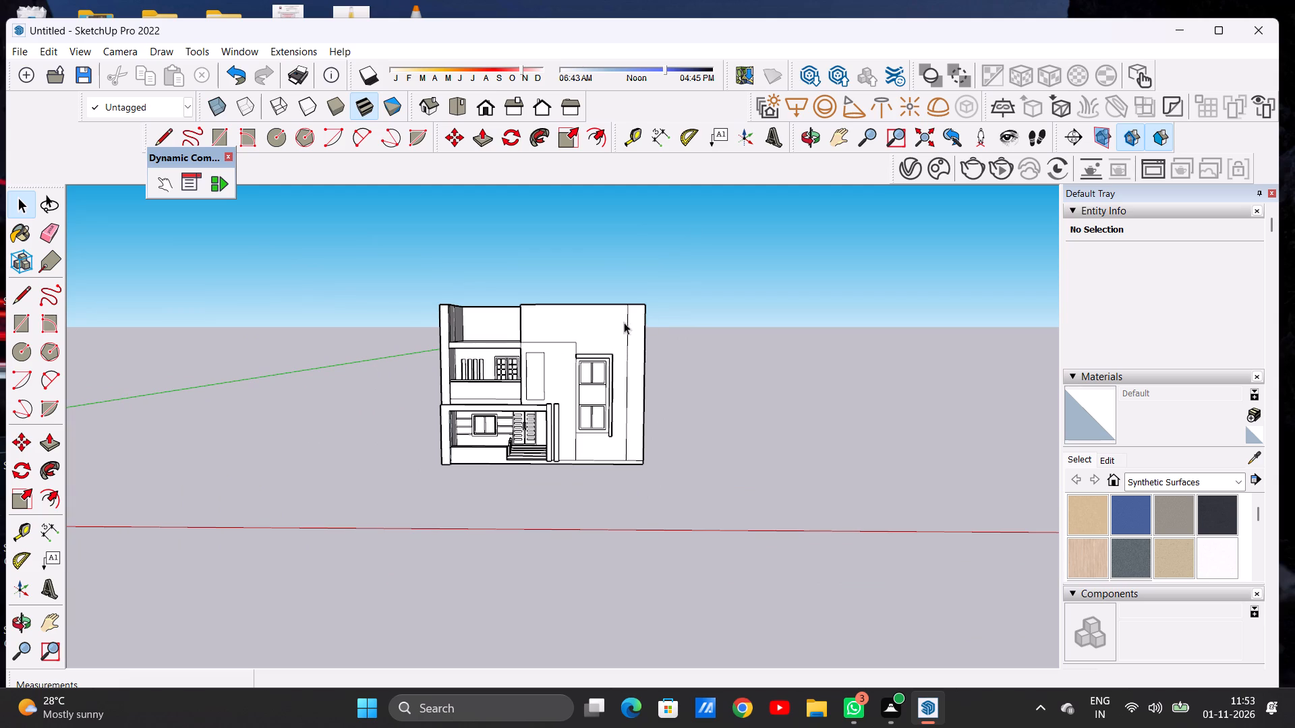
scroll(592, 324, up, 6)
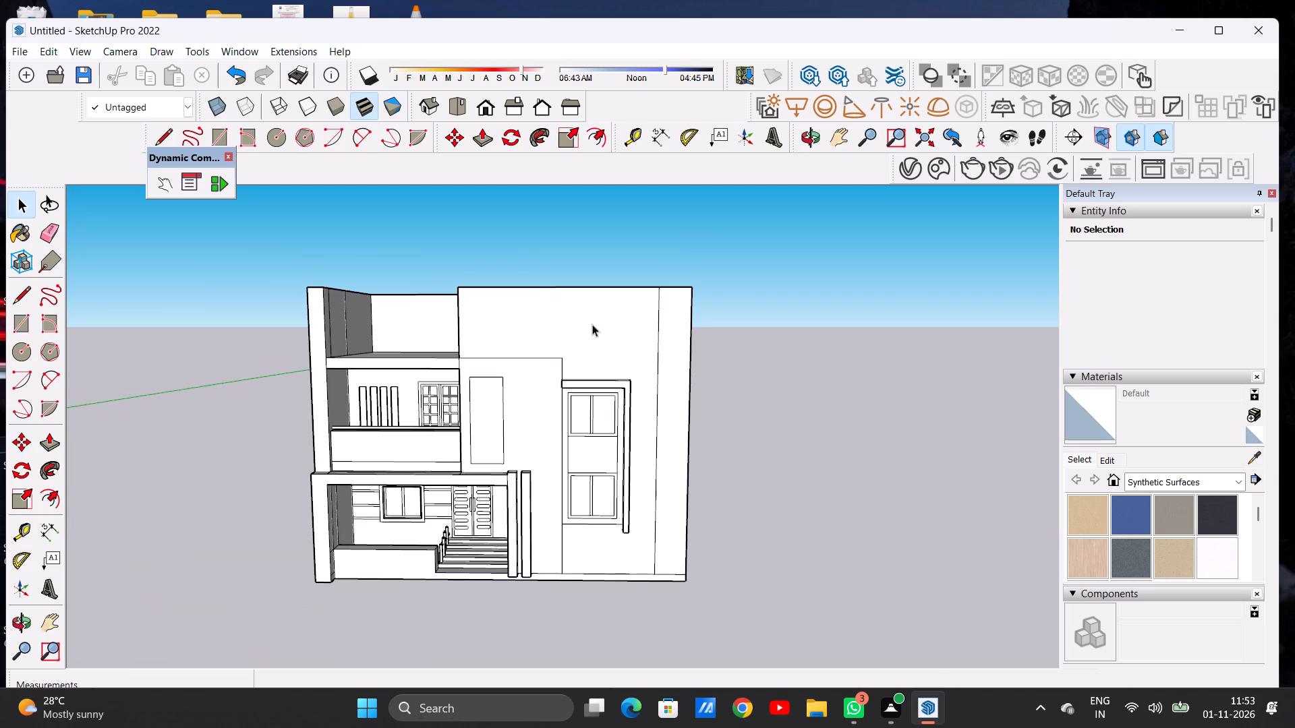
Outline an upper wall panel with a horizontal line about 13' 10" long and a vertical line about 5' 3 1/2" down to the section below.
key(l)
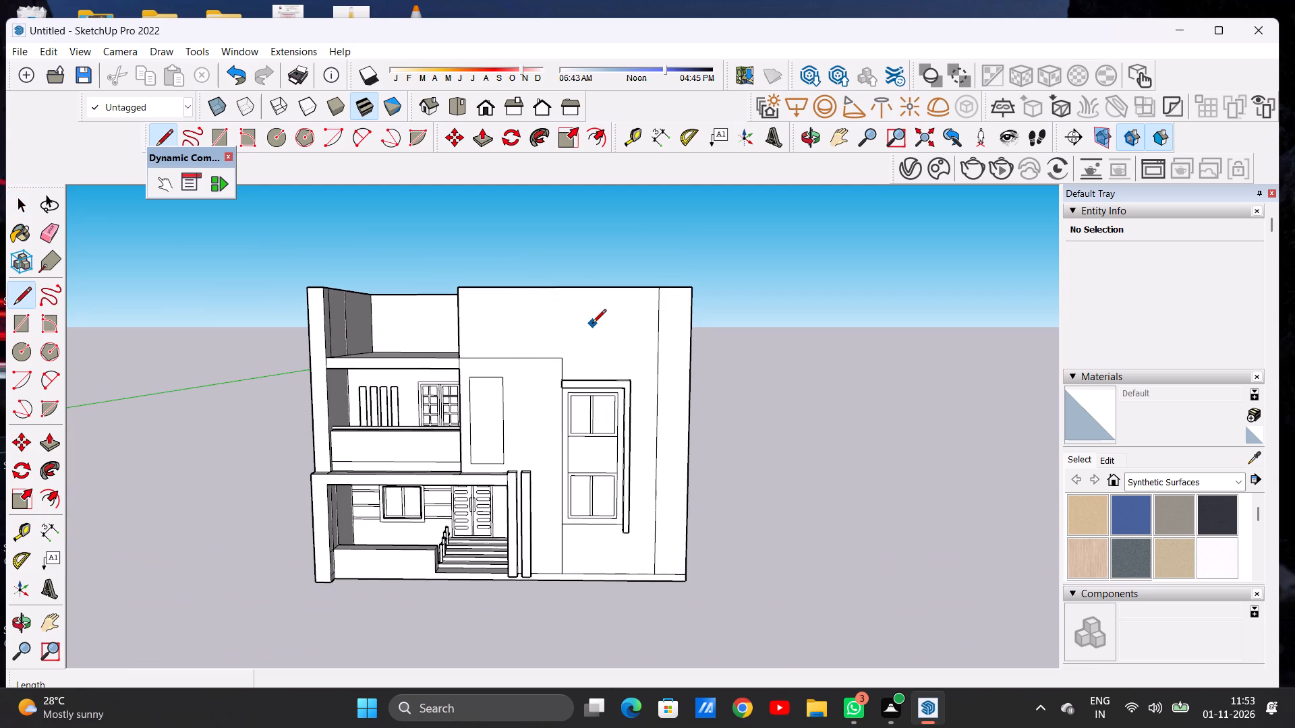
scroll(648, 301, up, 4)
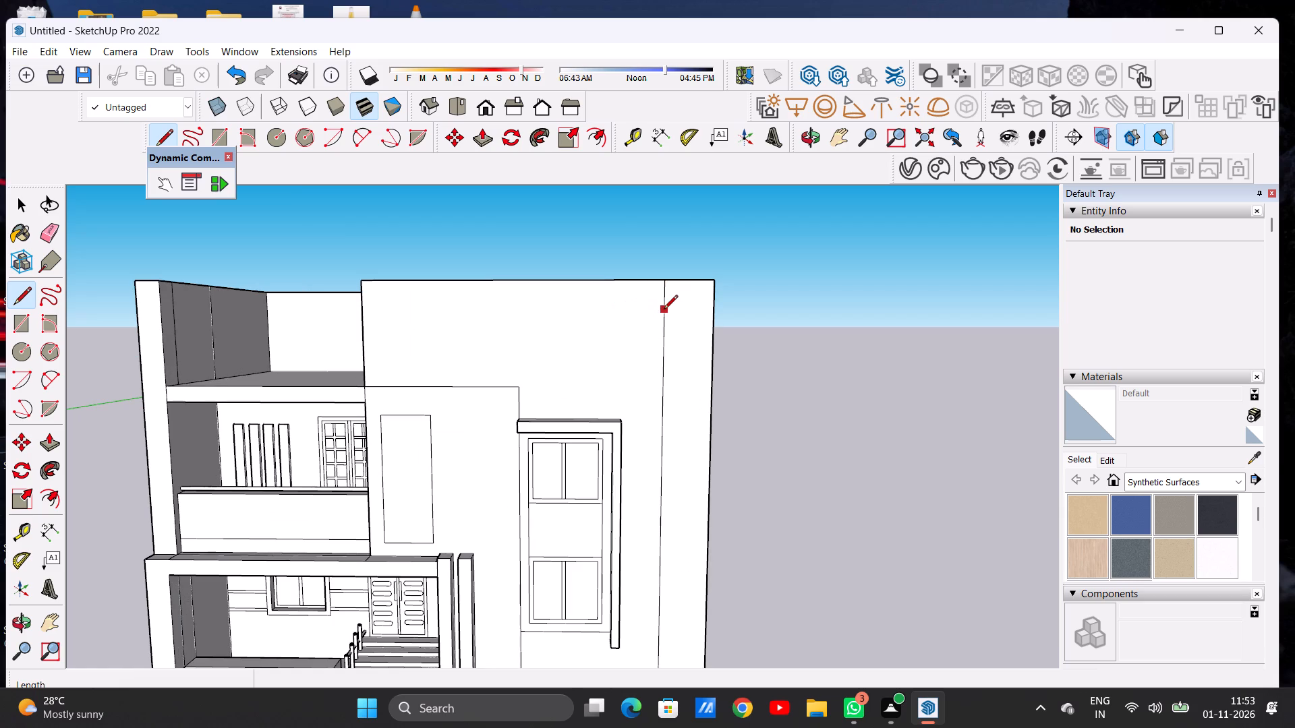
click(664, 310)
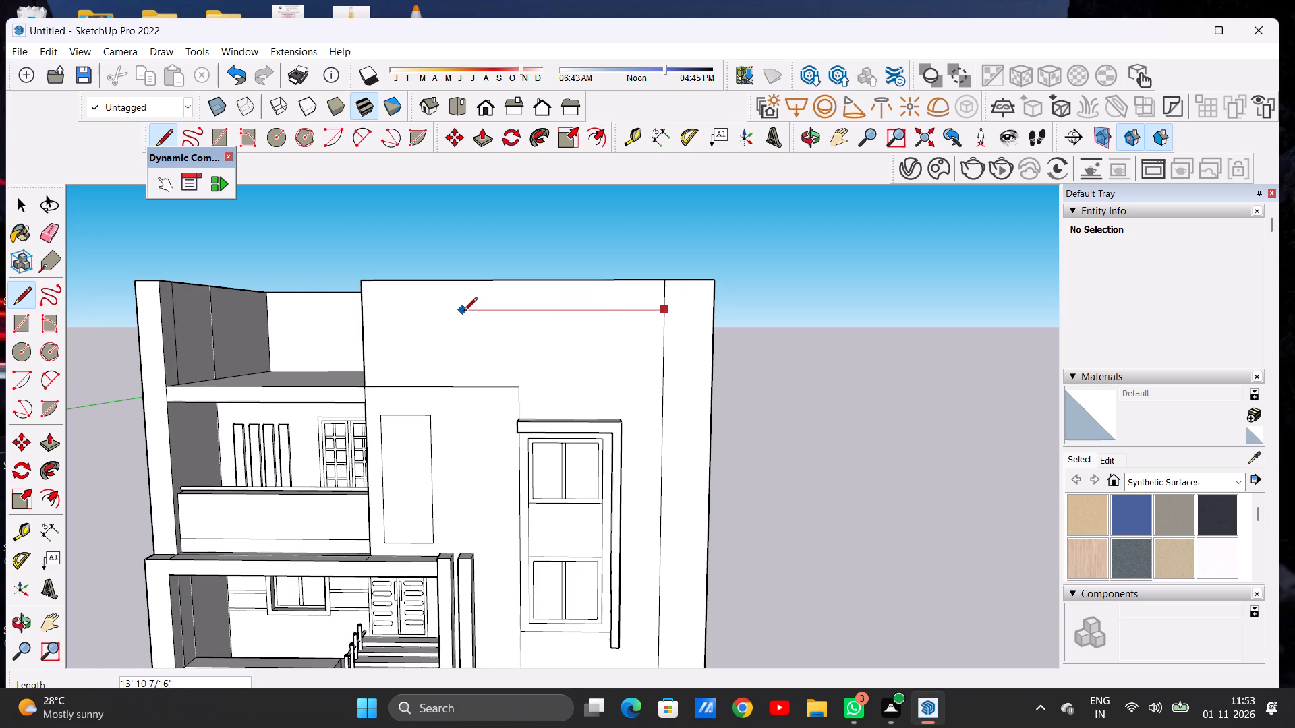
click(467, 312)
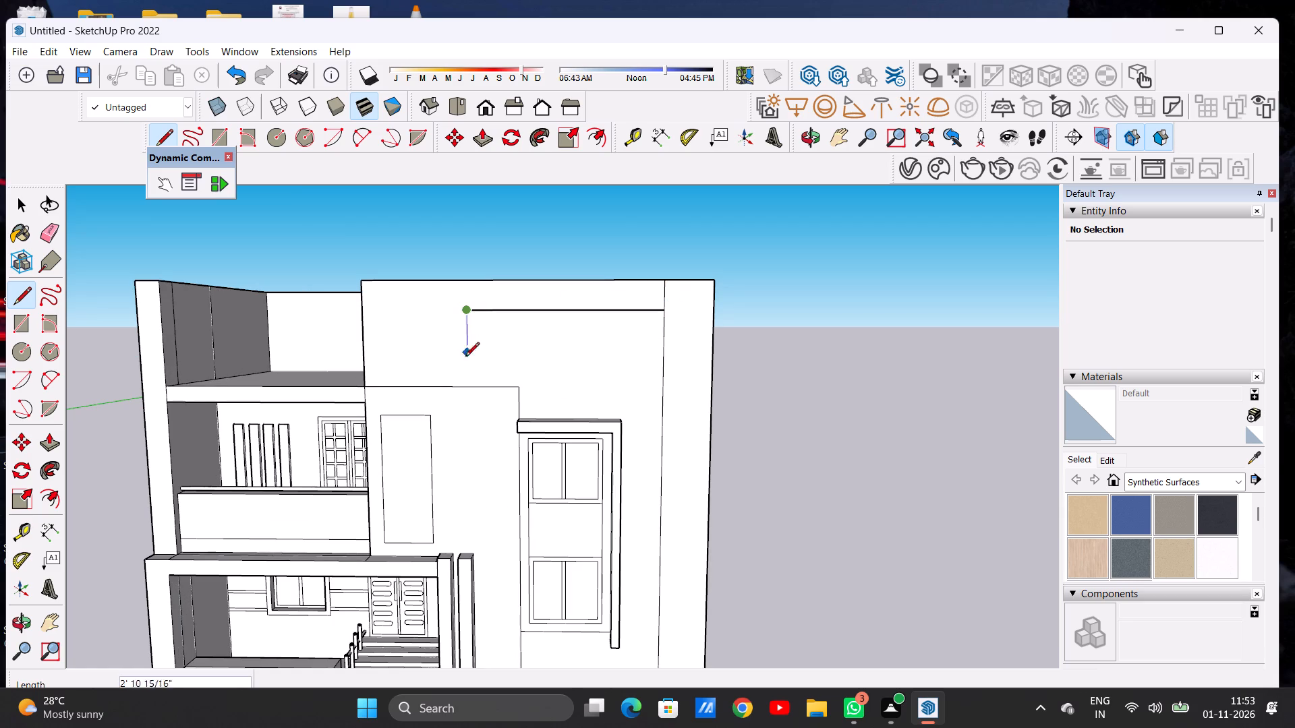
click(465, 384)
key(space)
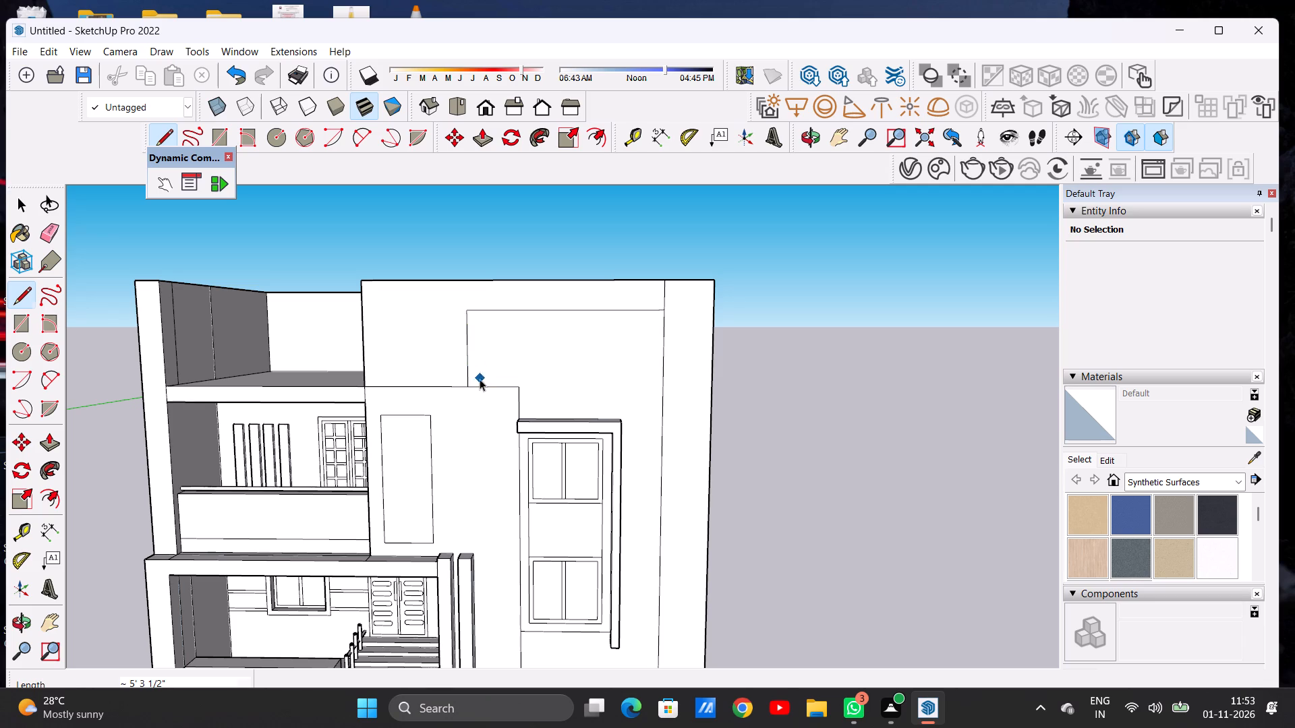
Draw two closely spaced vertical lines about 7' 4" long on the upper front wall, from its top edge down to the section below.
scroll(517, 373, down, 9)
middle_drag(522, 371, 548, 354)
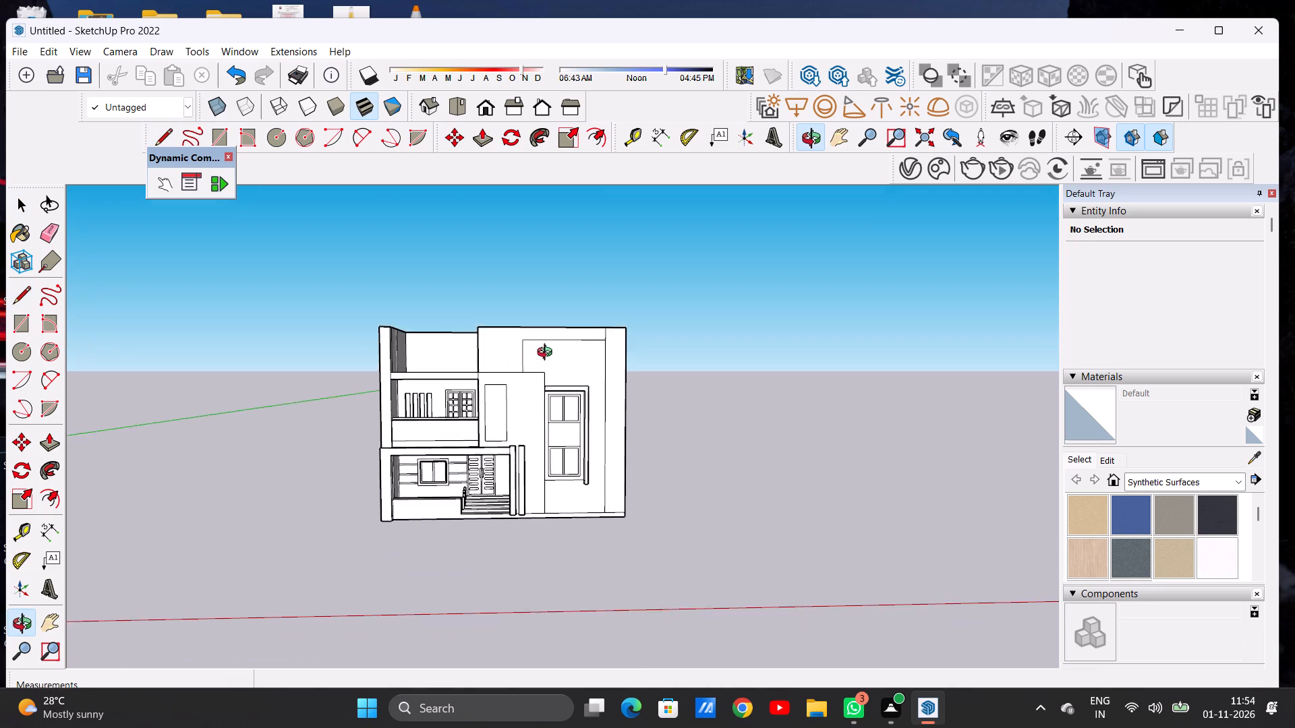
middle_drag(548, 354, 563, 352)
middle_click(563, 352)
scroll(510, 353, up, 9)
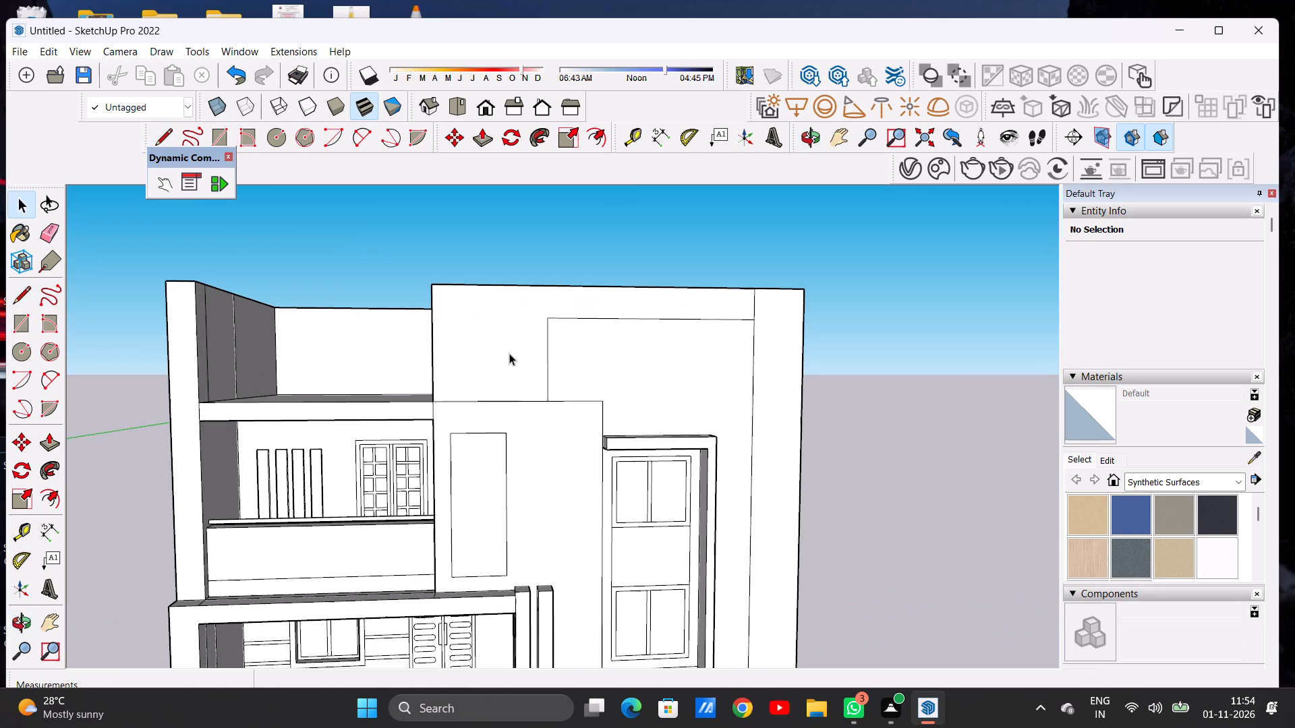
scroll(511, 355, up, 2)
key(l)
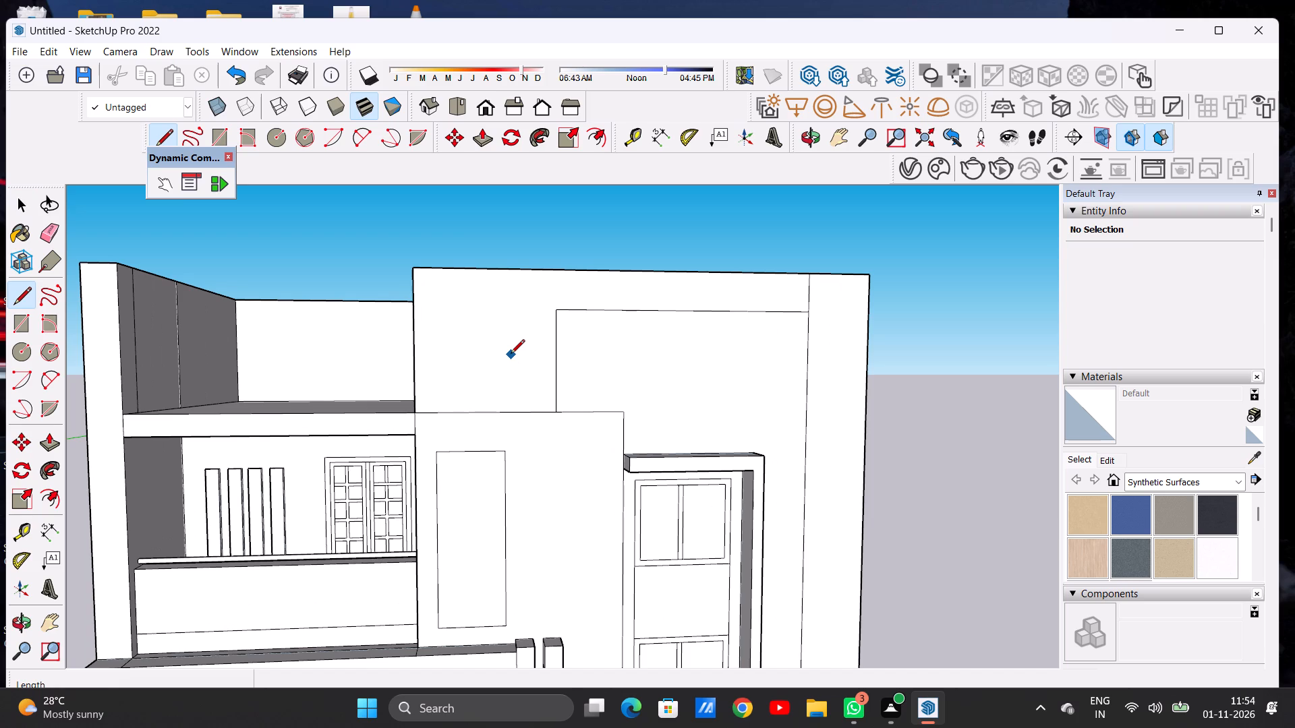
click(442, 270)
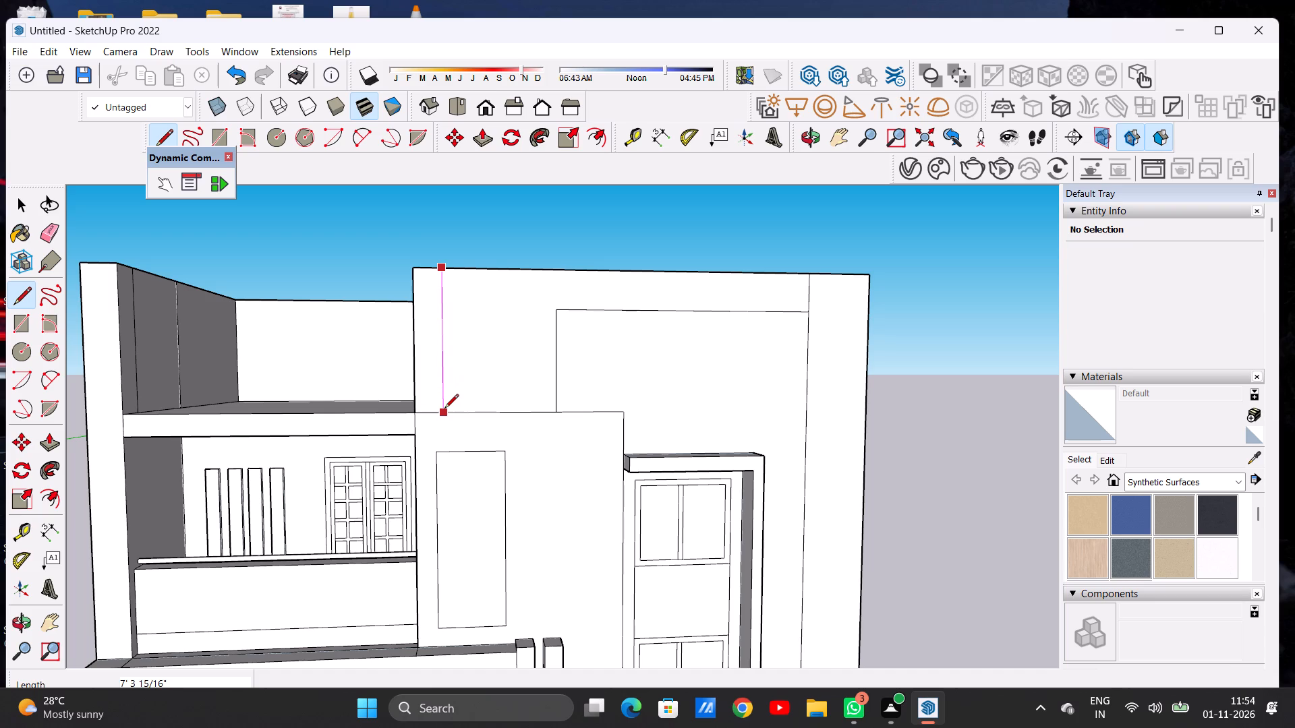
click(444, 409)
scroll(455, 291, up, 1)
scroll(456, 291, down, 1)
scroll(456, 291, up, 2)
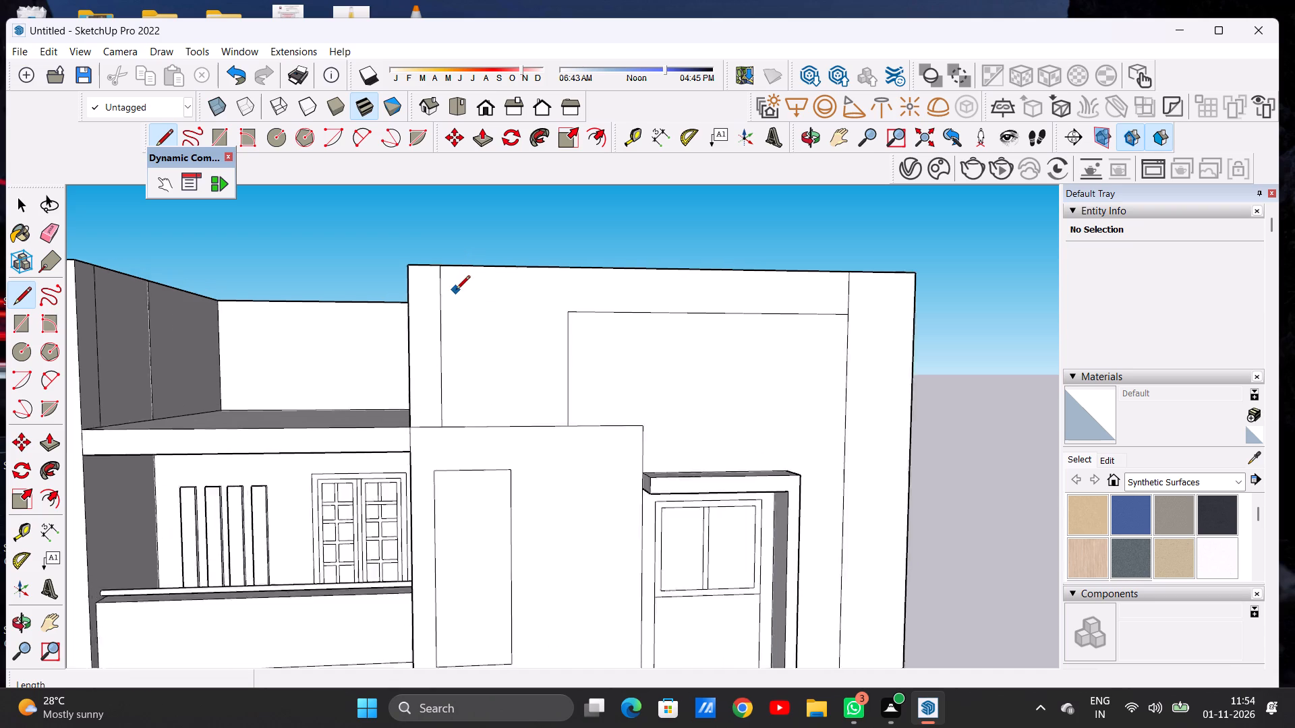
scroll(456, 291, up, 2)
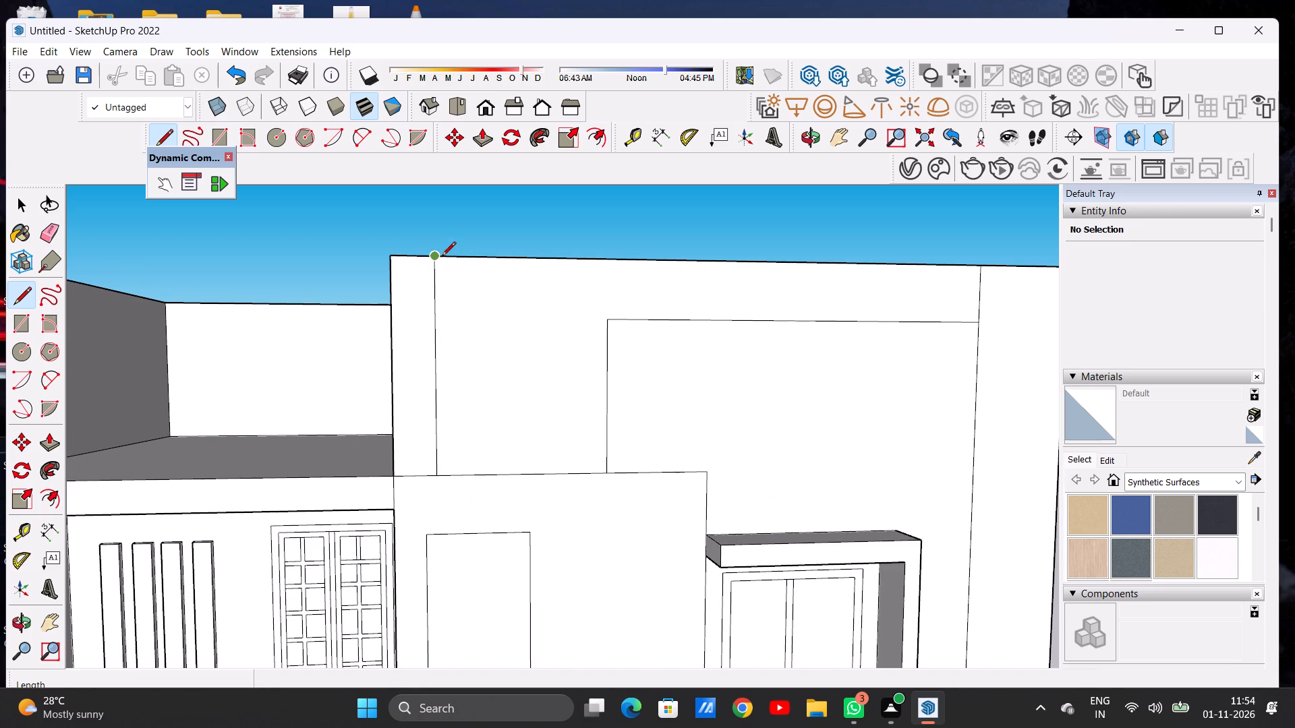
click(446, 259)
click(449, 473)
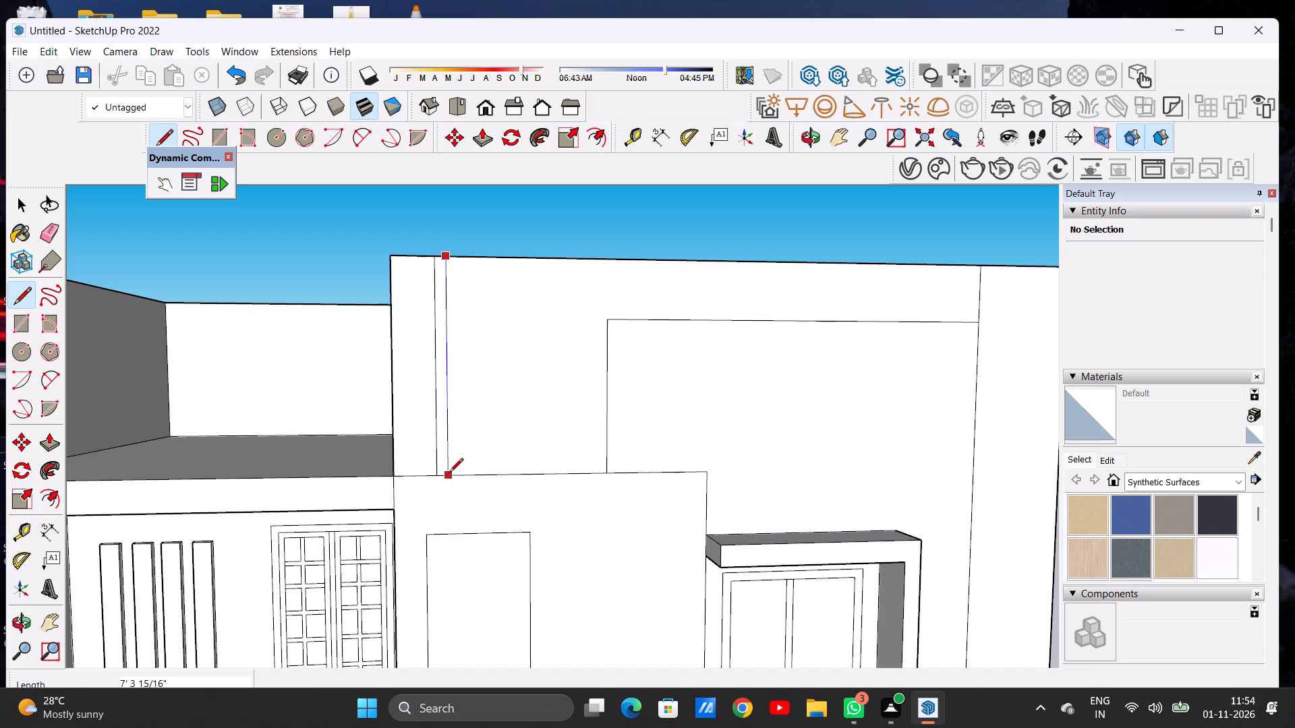
key(space)
Move the second vertical line slightly closer to the first to narrow the strip between them.
scroll(424, 368, down, 12)
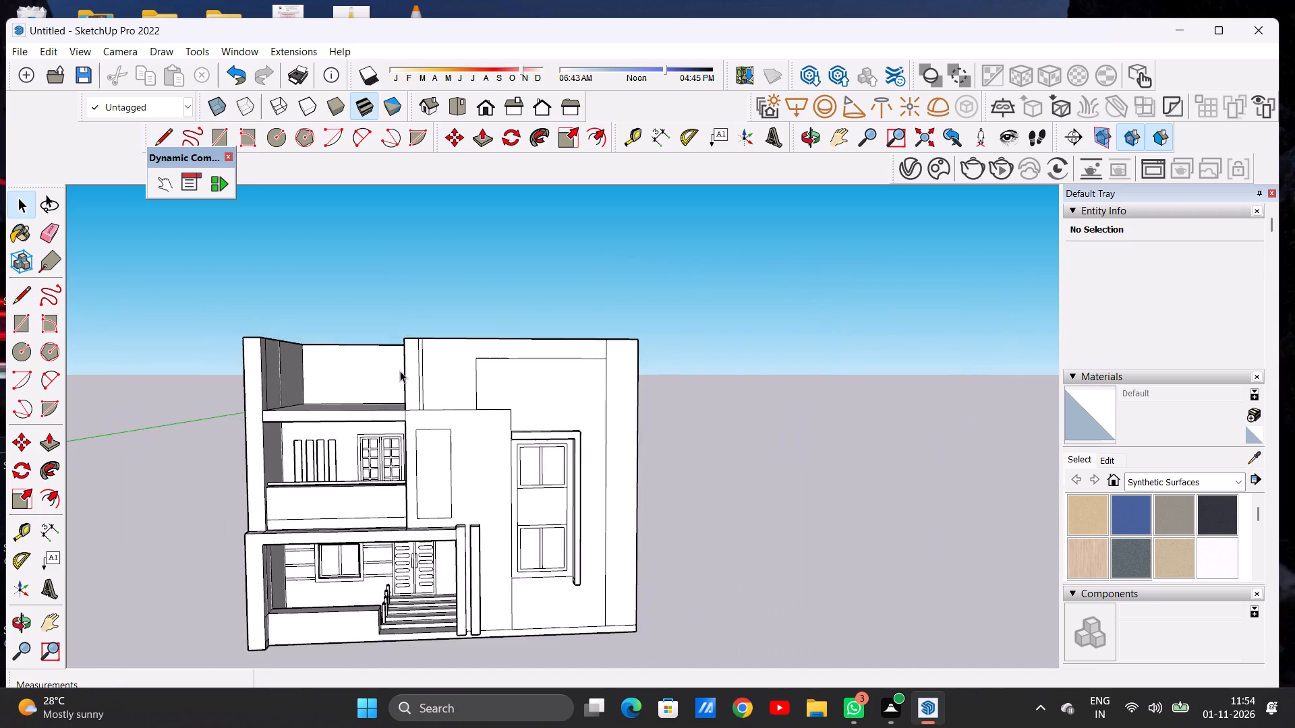
scroll(400, 371, down, 4)
scroll(400, 368, up, 1)
scroll(400, 368, down, 2)
scroll(422, 393, up, 20)
scroll(422, 393, up, 7)
scroll(384, 372, down, 1)
scroll(384, 372, up, 3)
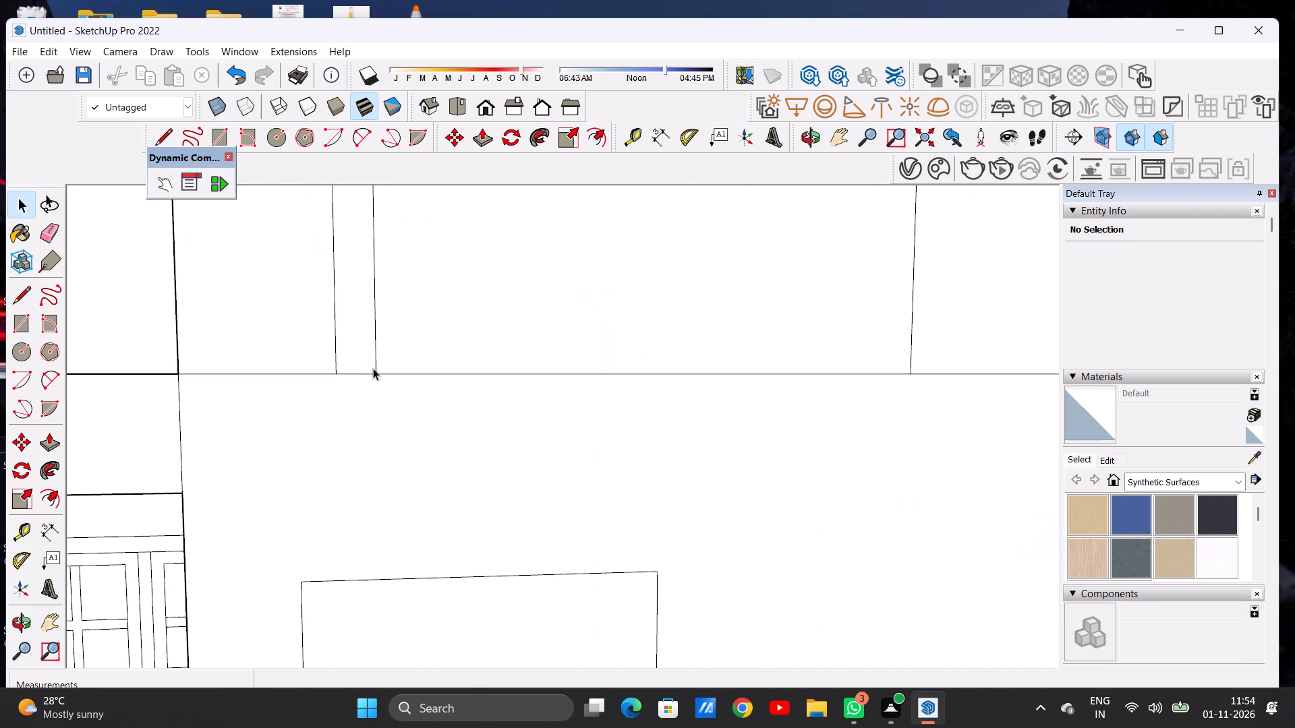
click(375, 358)
key(m)
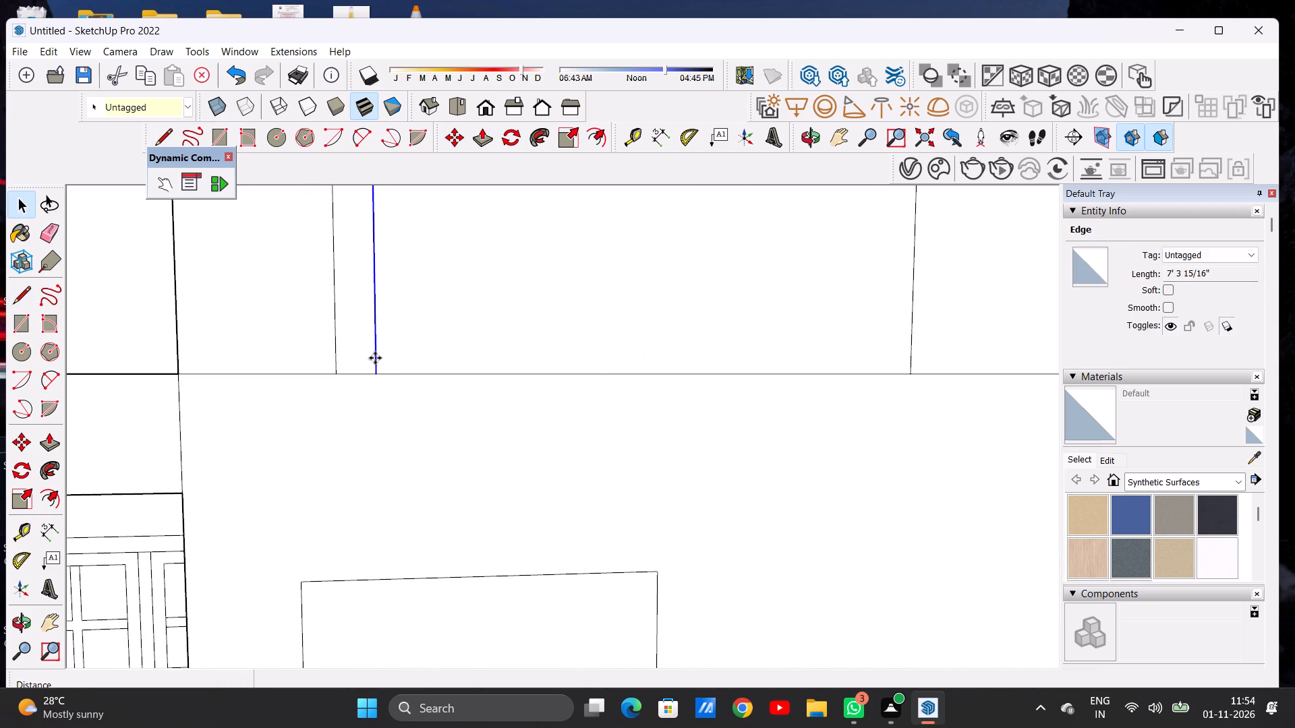
click(377, 373)
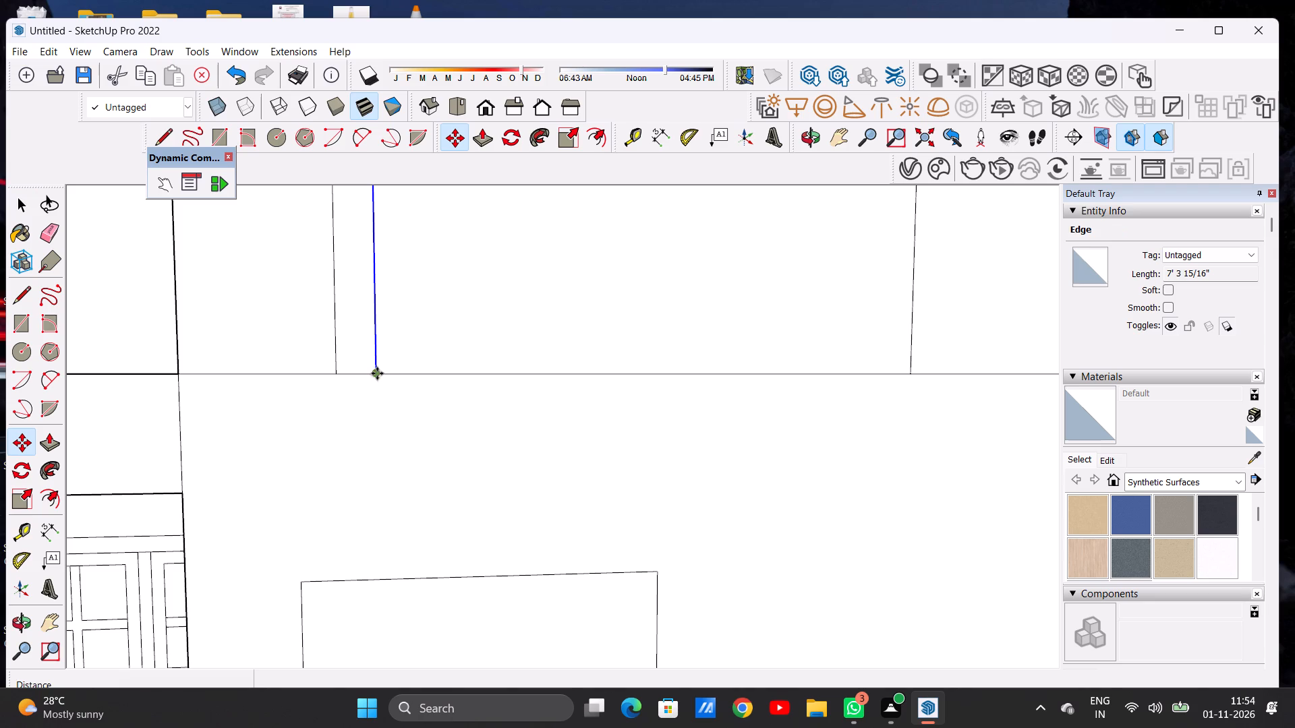
click(364, 373)
scroll(380, 379, down, 17)
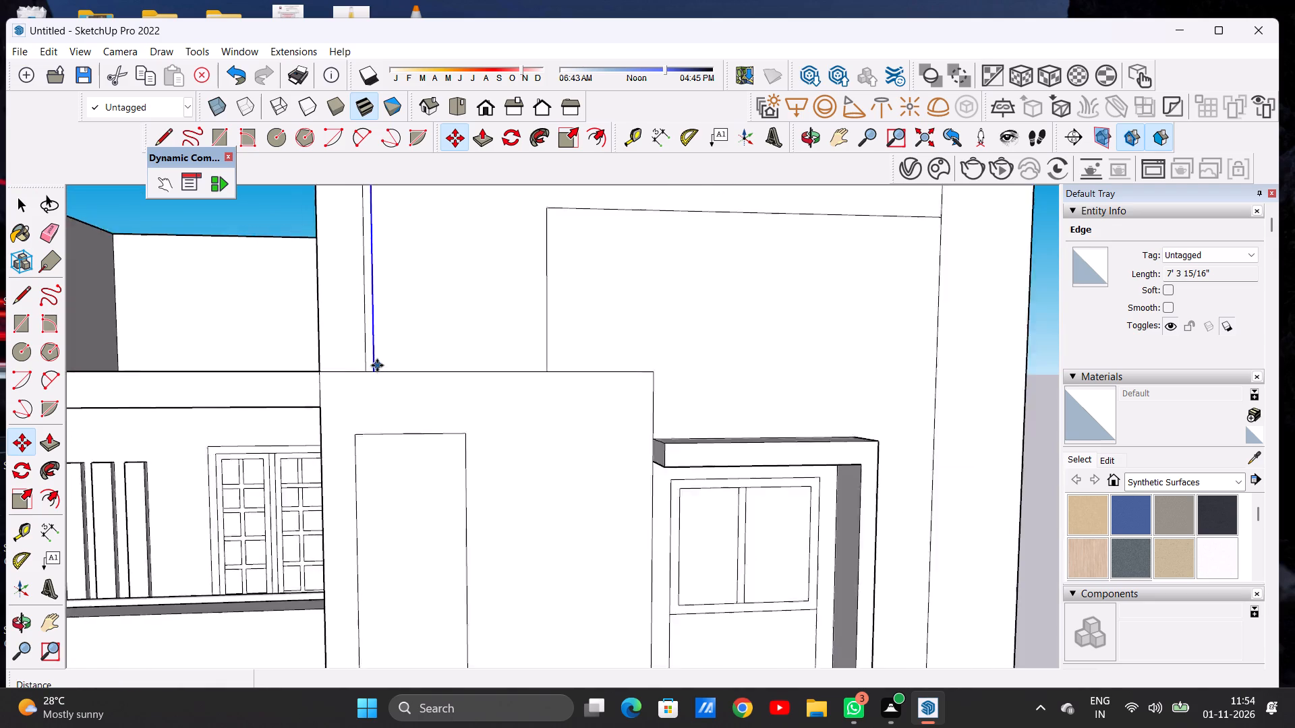
scroll(377, 365, down, 10)
key(space)
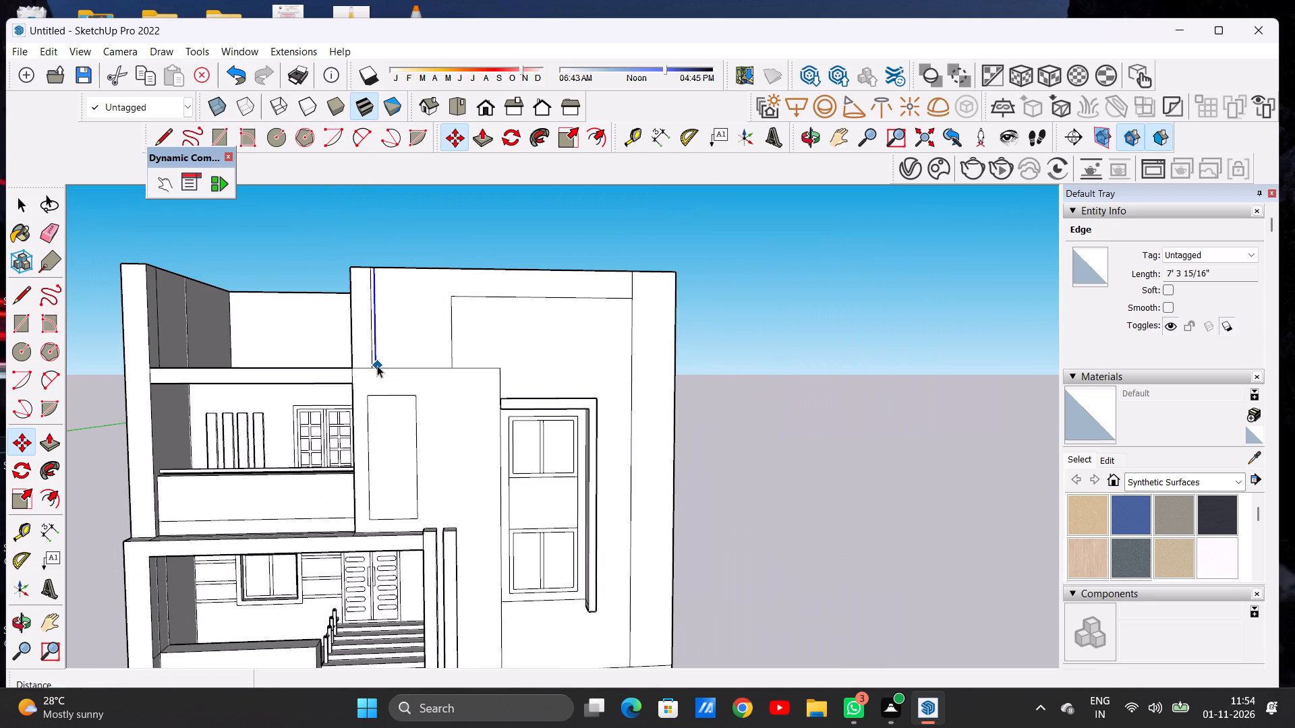
click(420, 229)
Copy the narrow vertical strip with its bounding edges about 1' 5 1/2" along the upper wall towards the large panel.
scroll(382, 363, up, 12)
scroll(367, 364, down, 1)
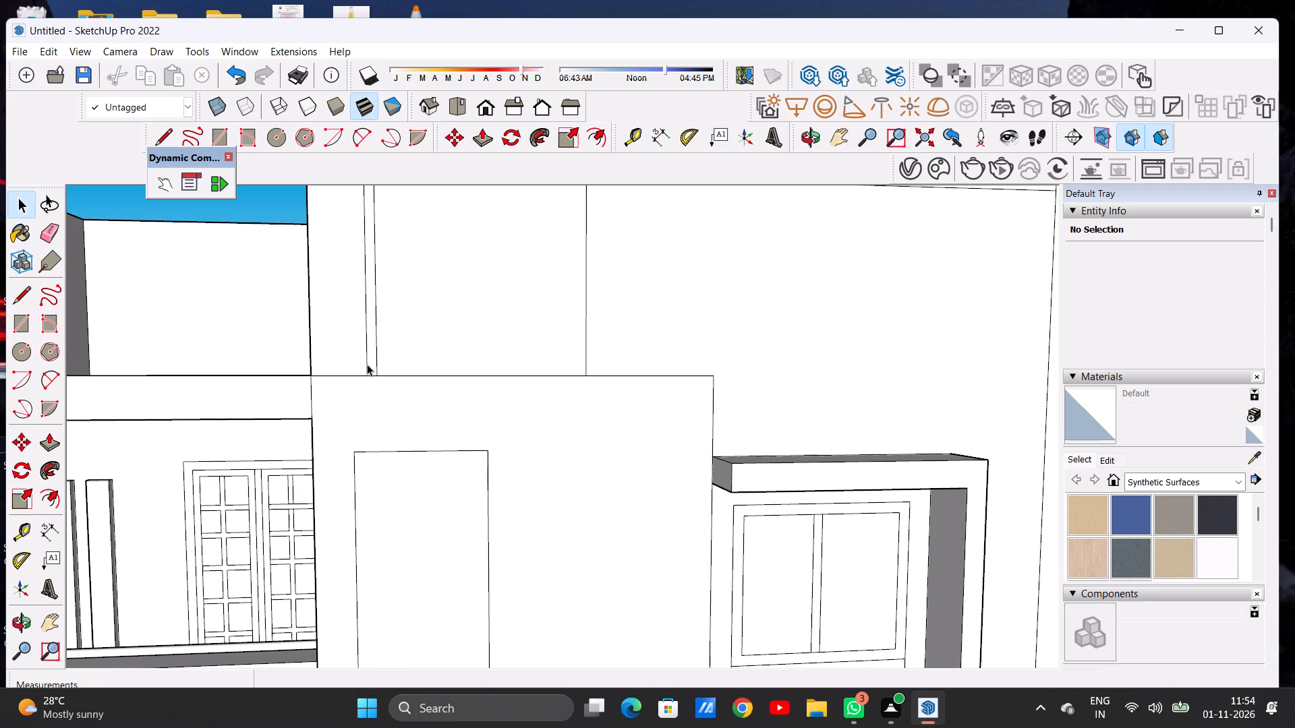
click(370, 361)
click(369, 361)
scroll(370, 291, down, 4)
scroll(369, 300, up, 1)
scroll(369, 300, down, 2)
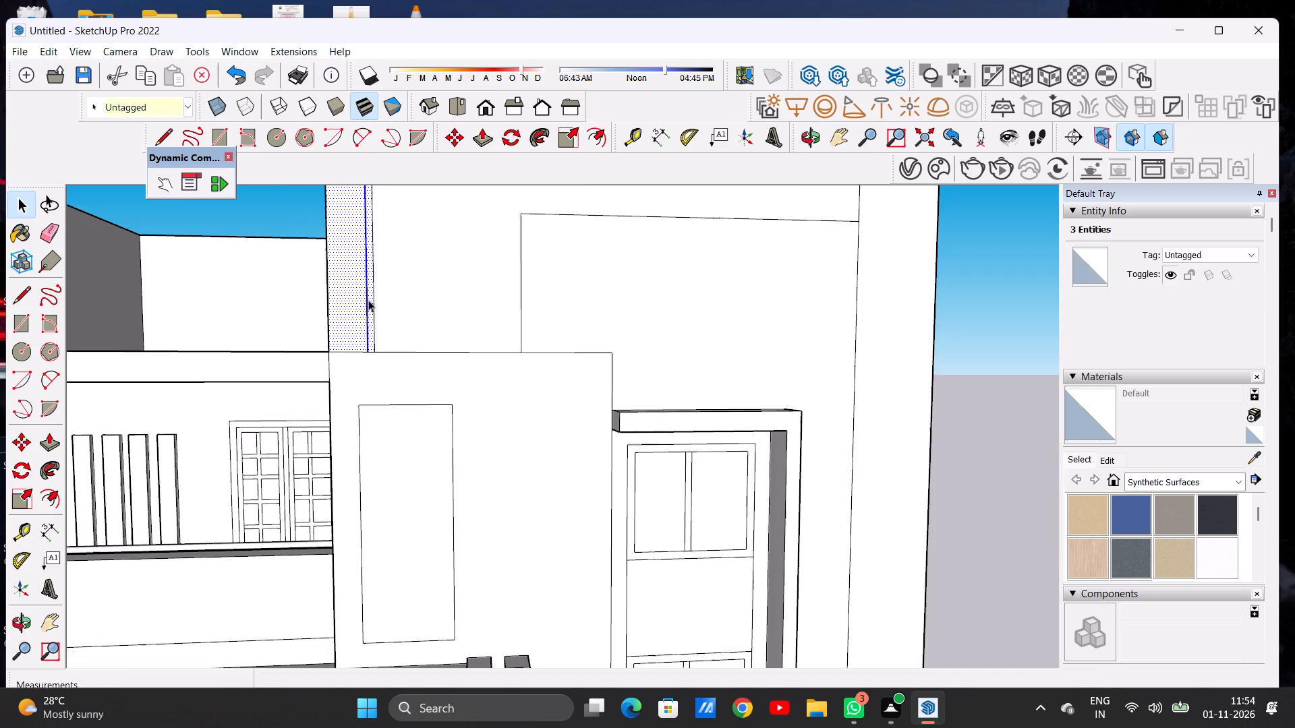
scroll(327, 348, down, 12)
click(395, 237)
scroll(370, 344, up, 8)
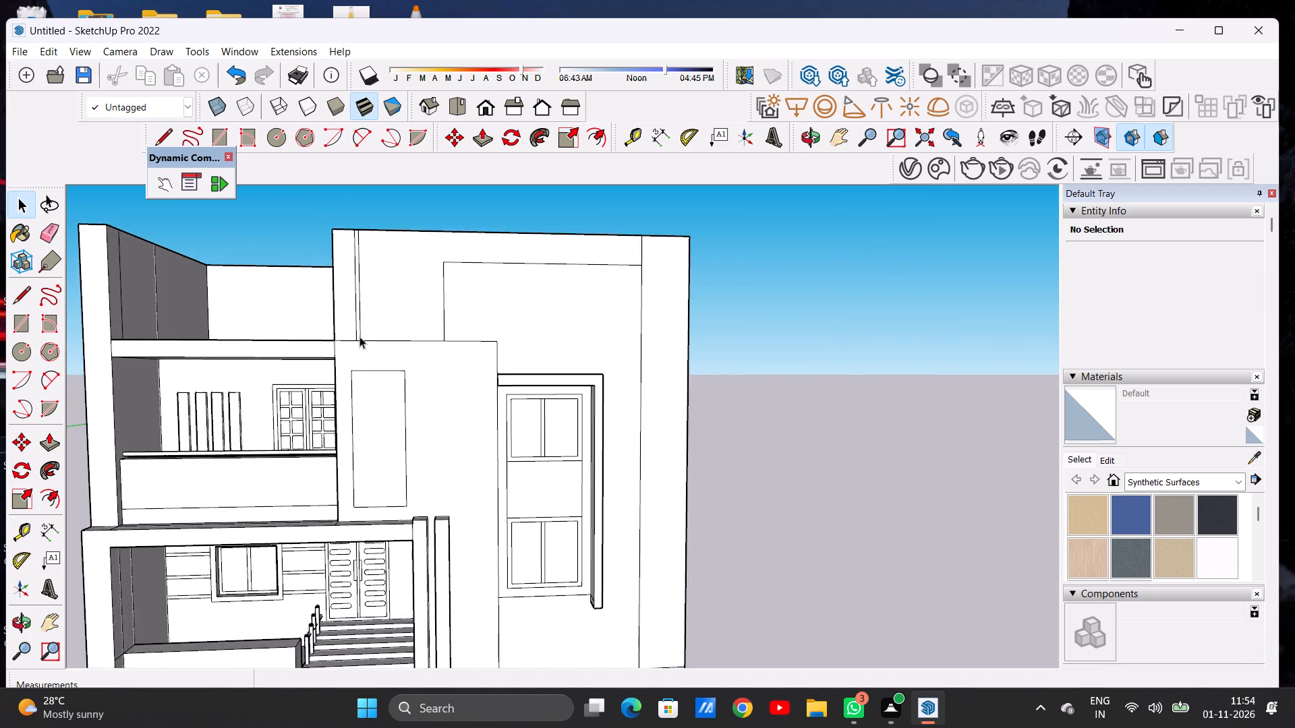
scroll(359, 336, up, 6)
double_click(357, 330)
scroll(347, 340, down, 13)
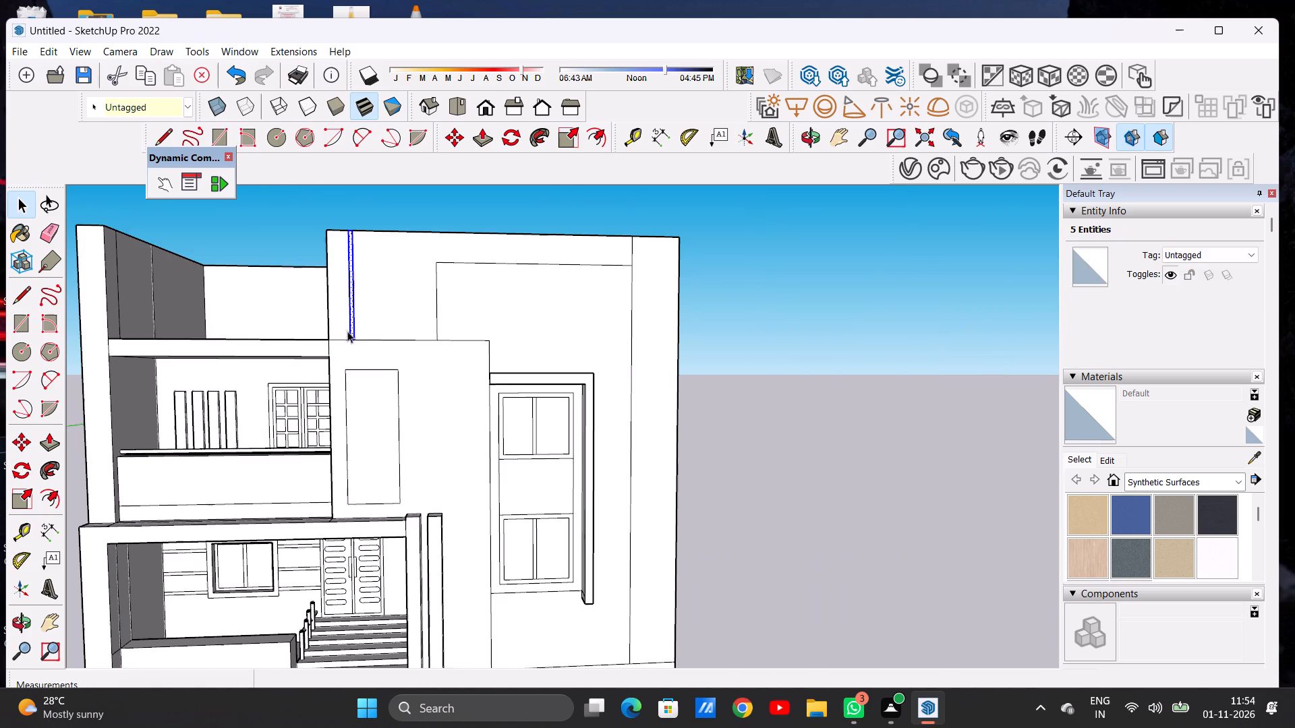
scroll(347, 331, down, 1)
key(m)
scroll(362, 340, up, 7)
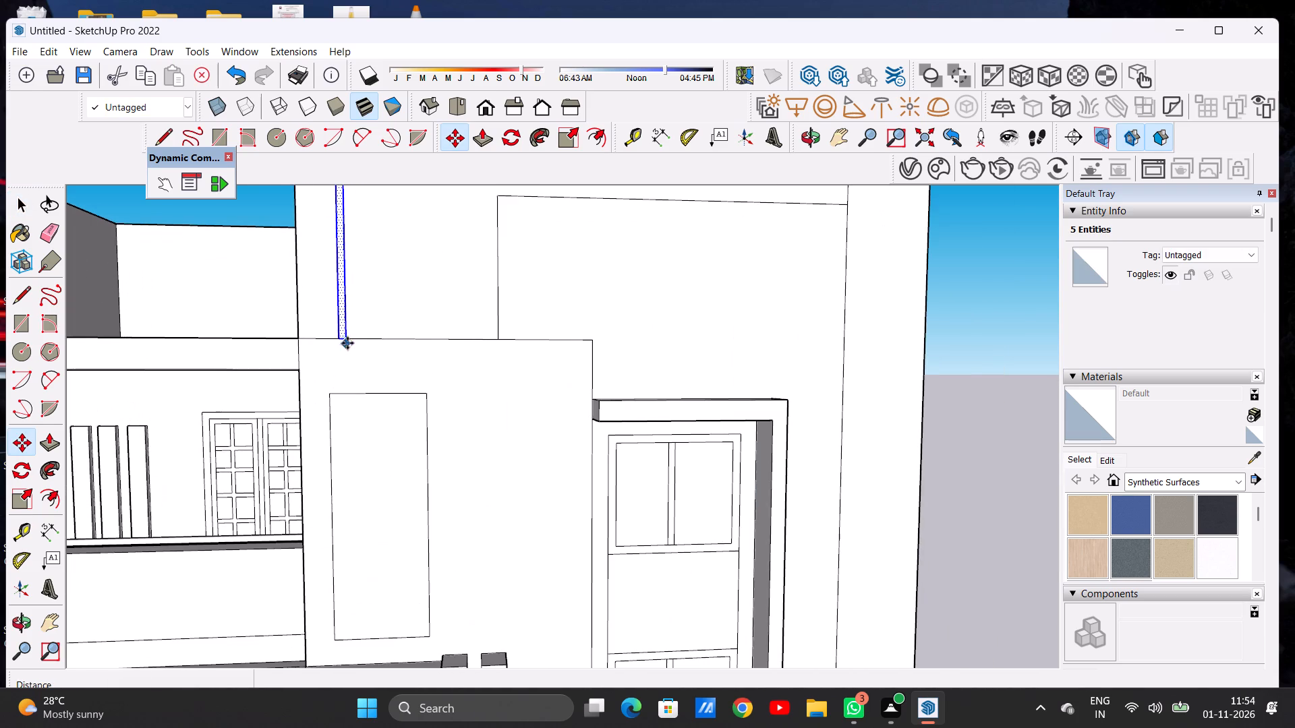
click(347, 339)
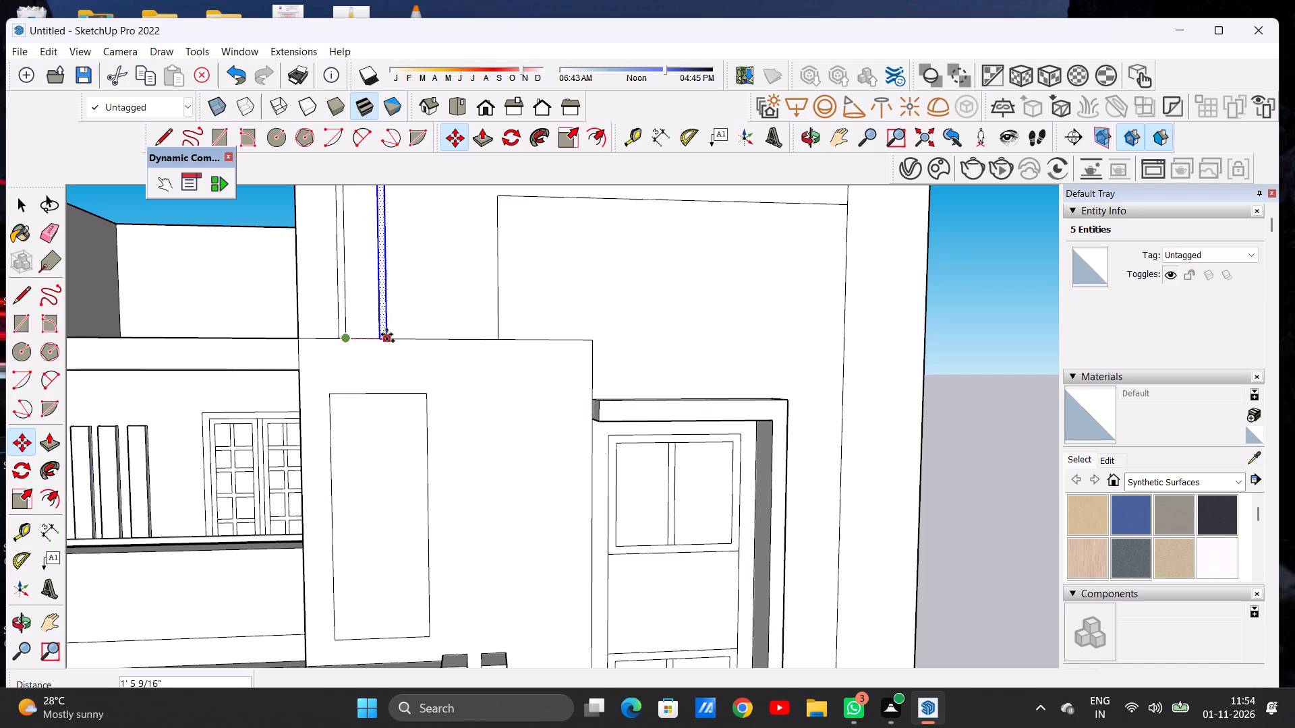
click(386, 334)
Add two more copies of the strip towards the large panel, spaced about 1' 5" and 1' 4" from the preceding ones.
click(386, 334)
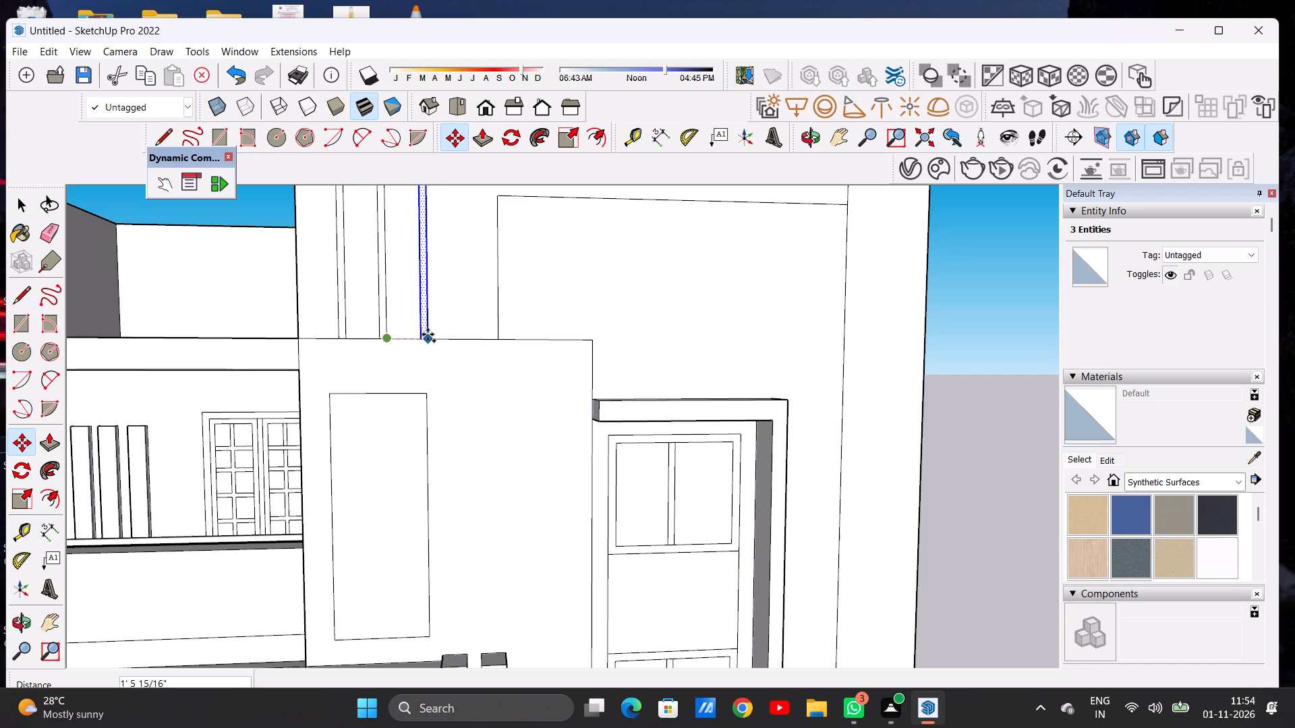
click(426, 334)
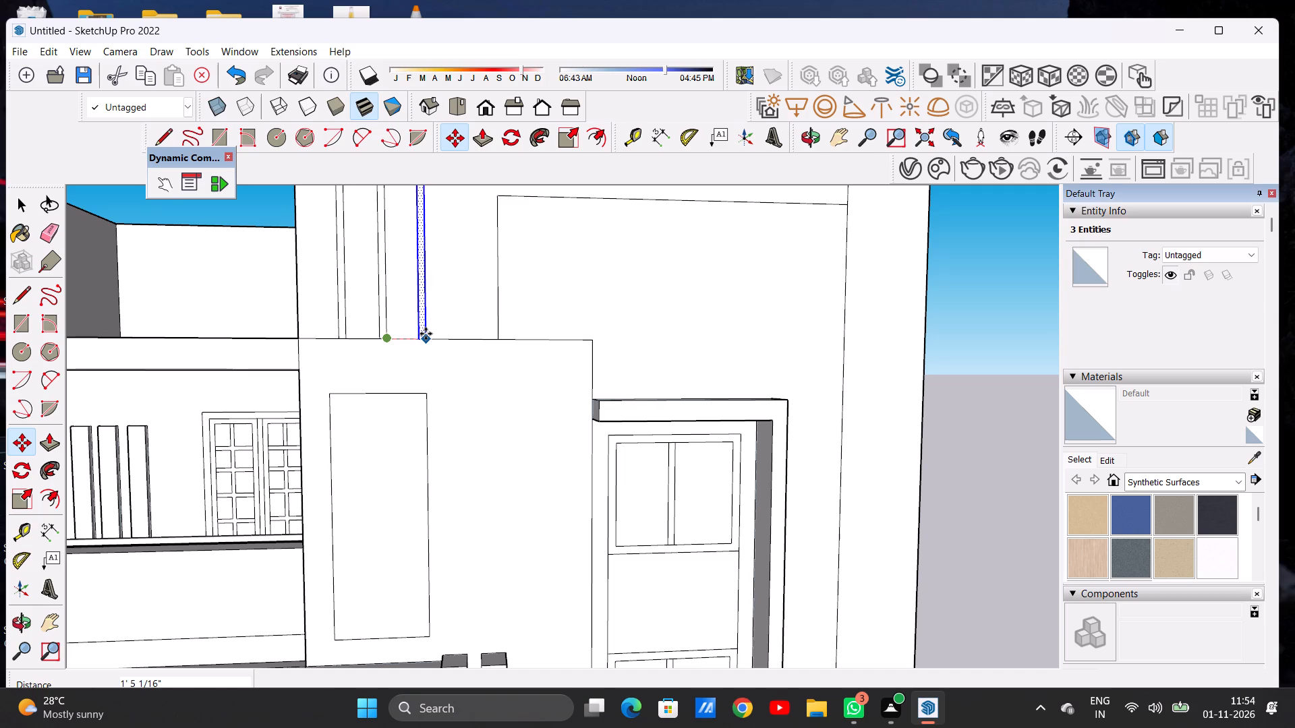
click(428, 339)
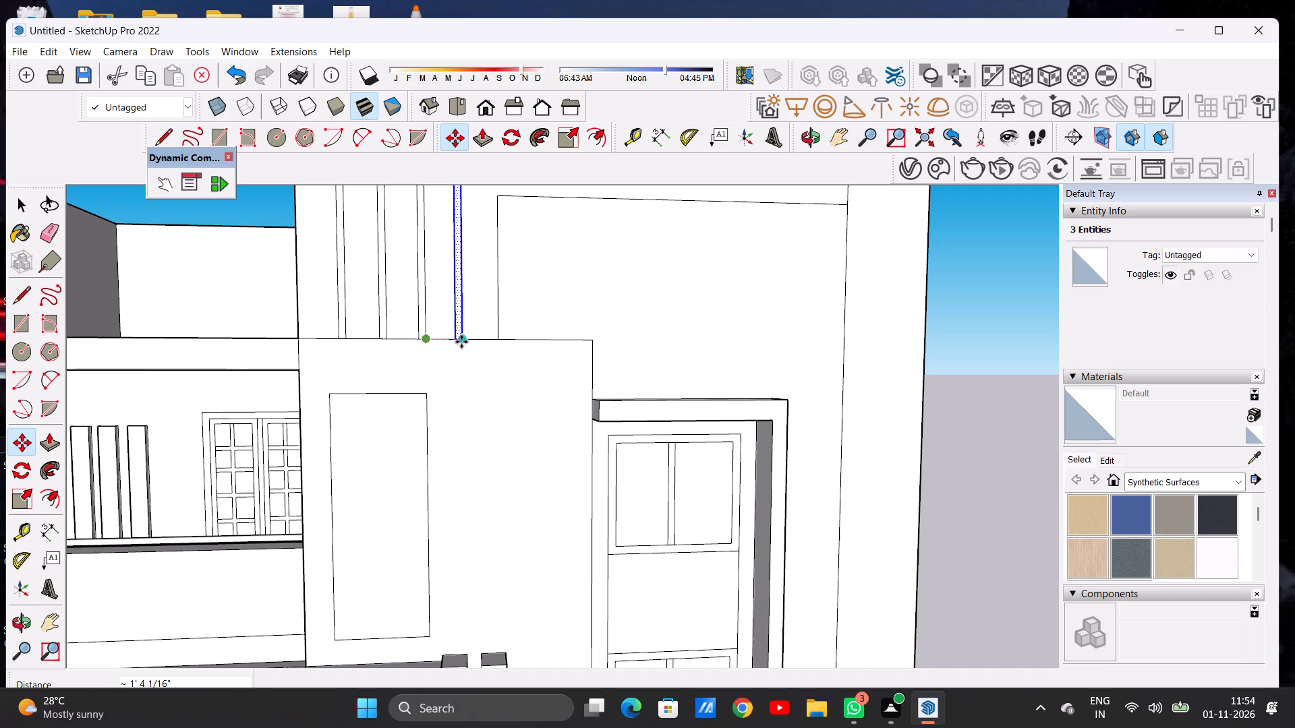
click(461, 342)
key(space)
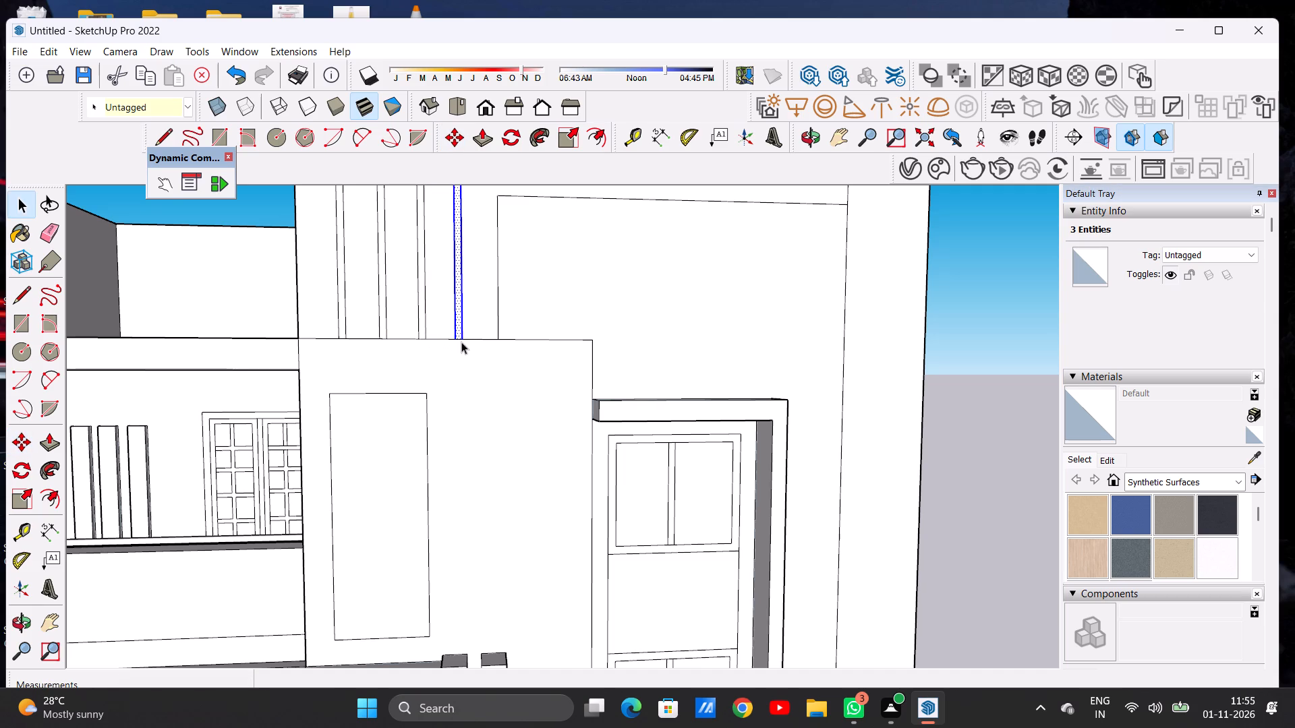
scroll(461, 342, down, 10)
scroll(449, 342, up, 1)
scroll(449, 342, down, 7)
click(662, 305)
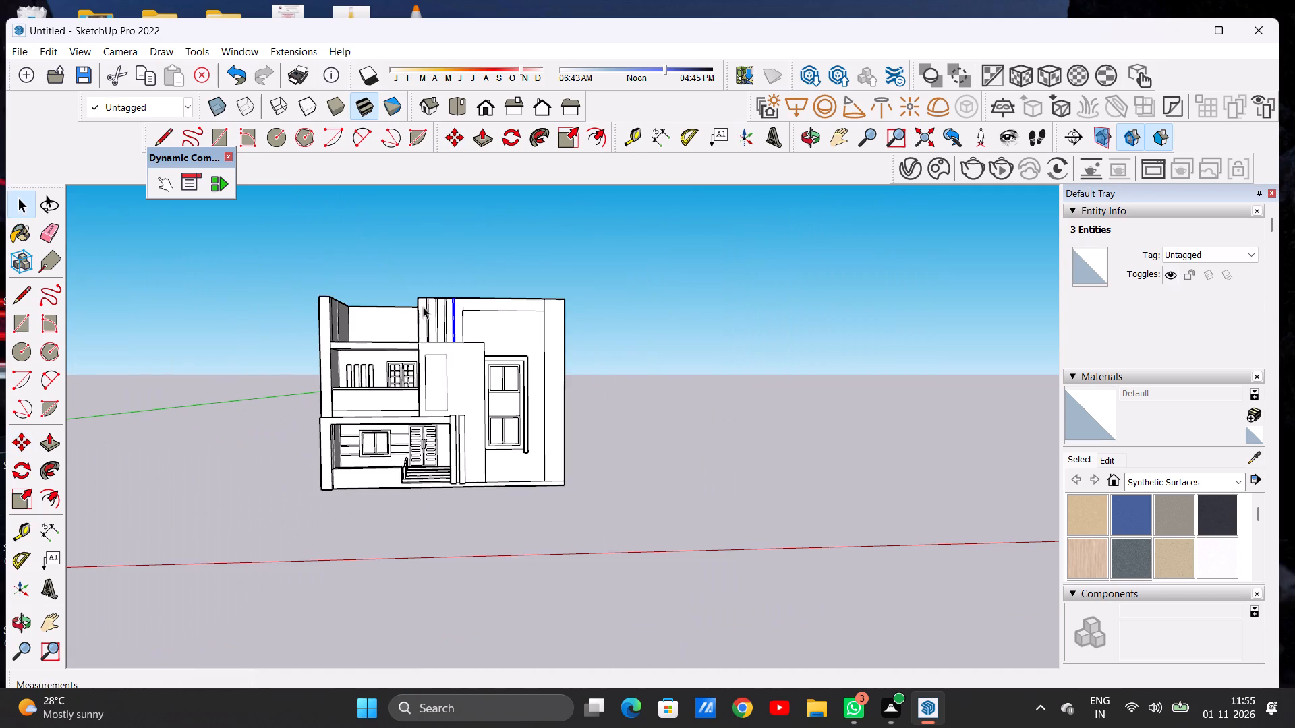
Examine the row of vertical strips and the whole house from the front and from above at several distances.
scroll(420, 305, up, 10)
middle_drag(438, 344, 435, 346)
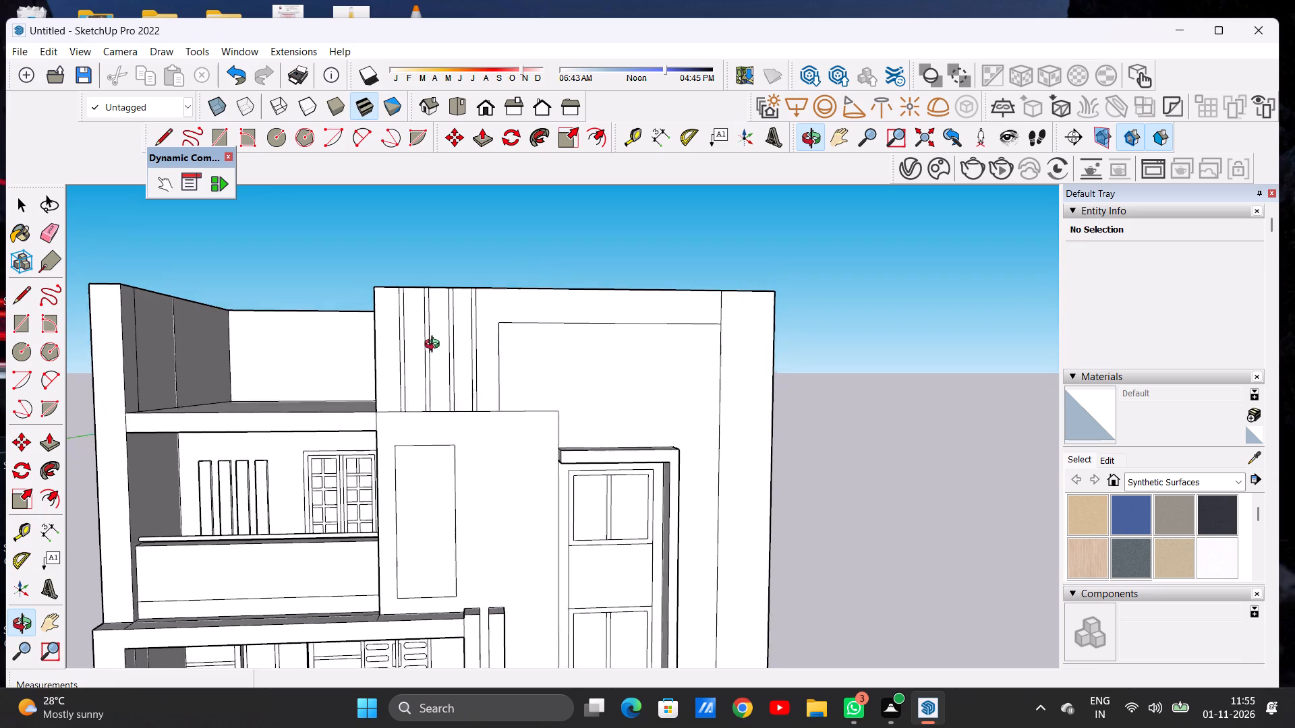
middle_drag(435, 346, 450, 342)
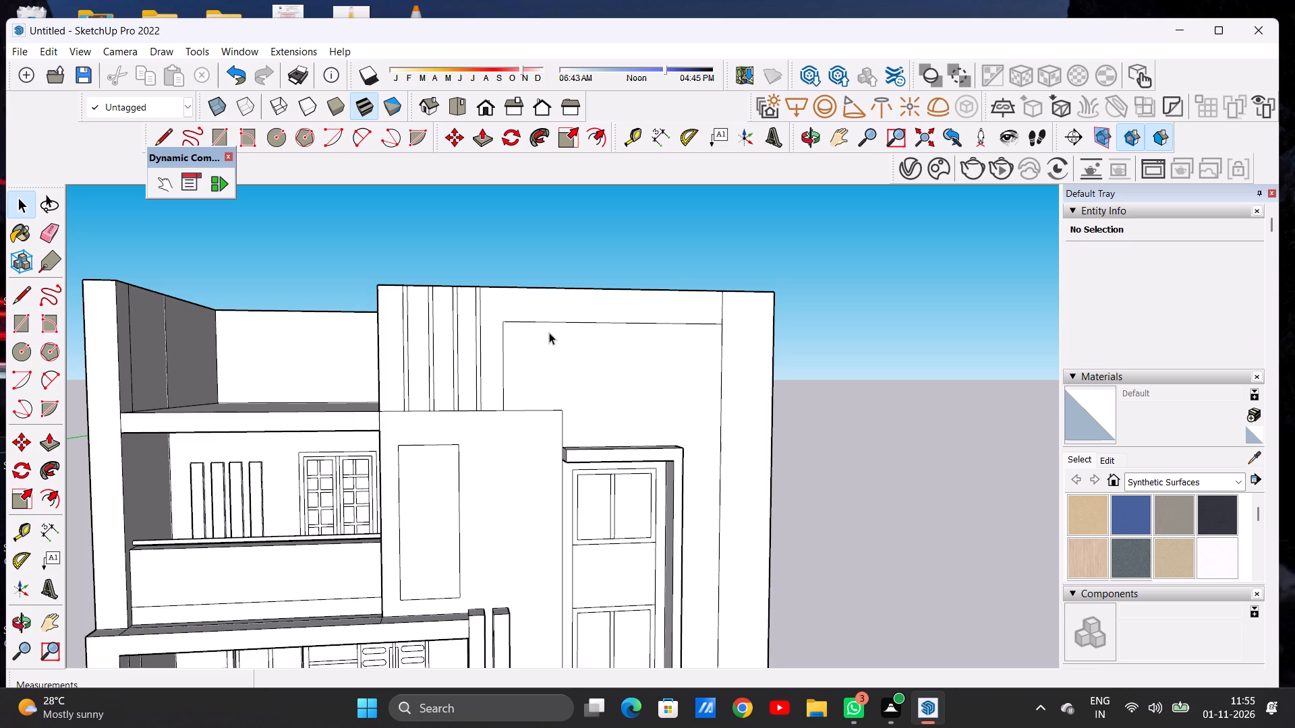
scroll(587, 318, down, 3)
scroll(512, 332, down, 5)
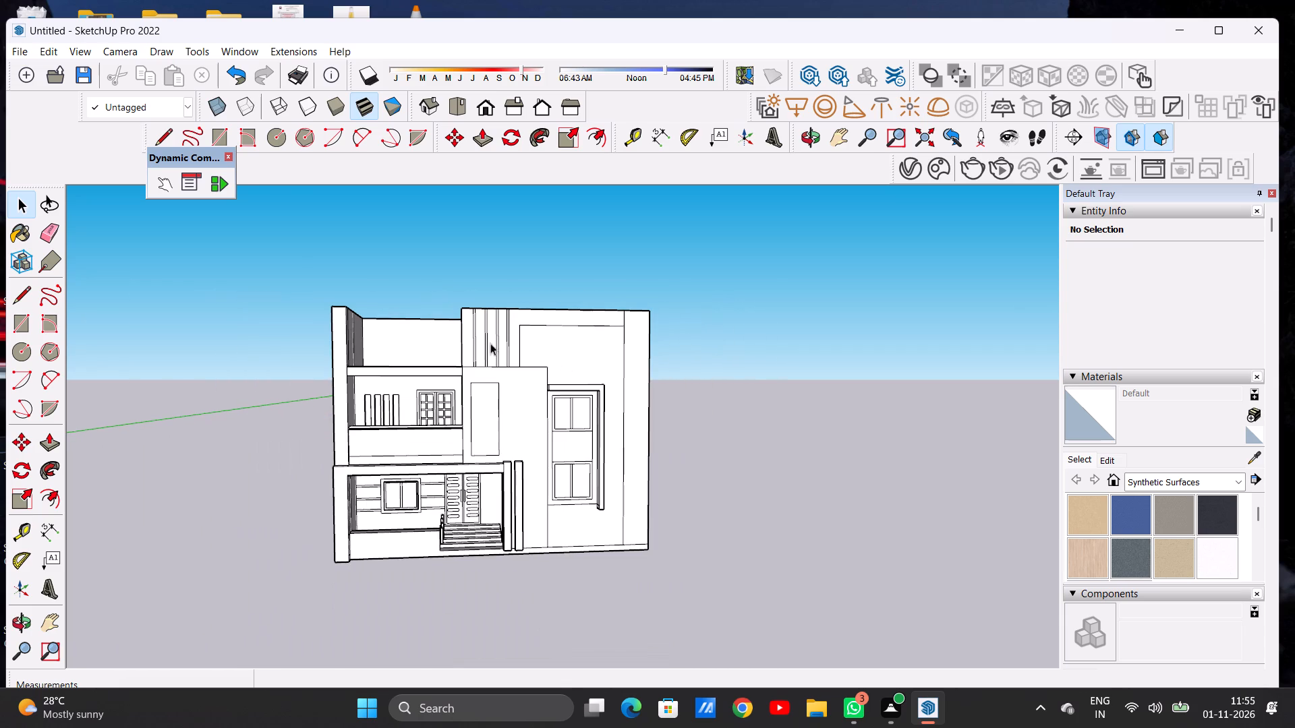
middle_drag(464, 348, 444, 354)
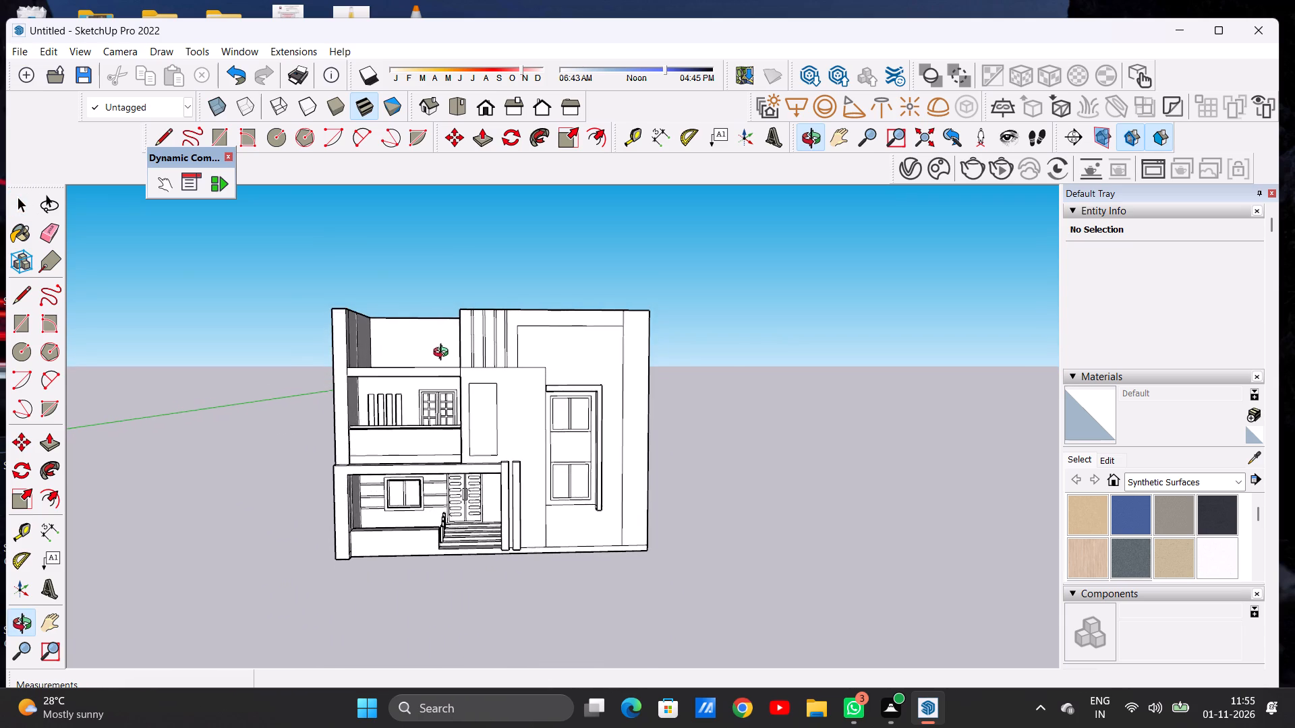
middle_drag(444, 354, 442, 356)
scroll(457, 429, down, 8)
scroll(476, 406, up, 5)
scroll(476, 406, down, 1)
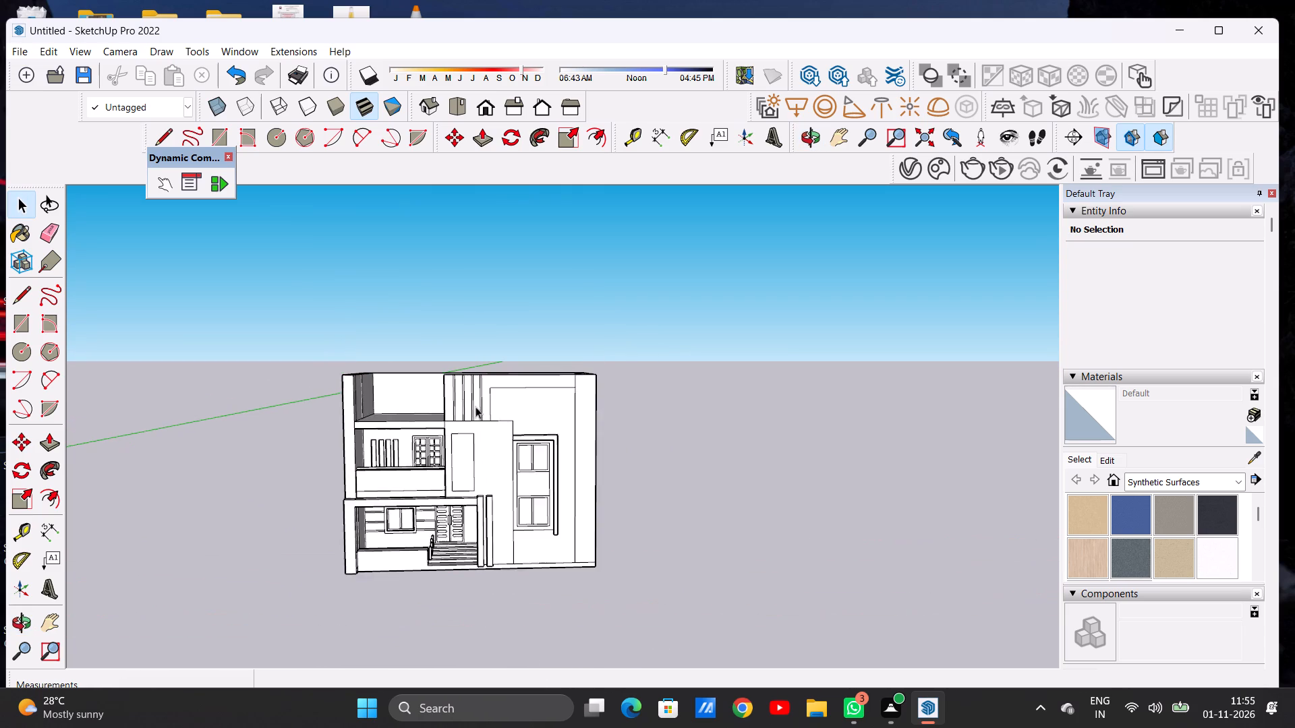
scroll(517, 414, up, 1)
scroll(517, 414, down, 1)
scroll(517, 414, up, 6)
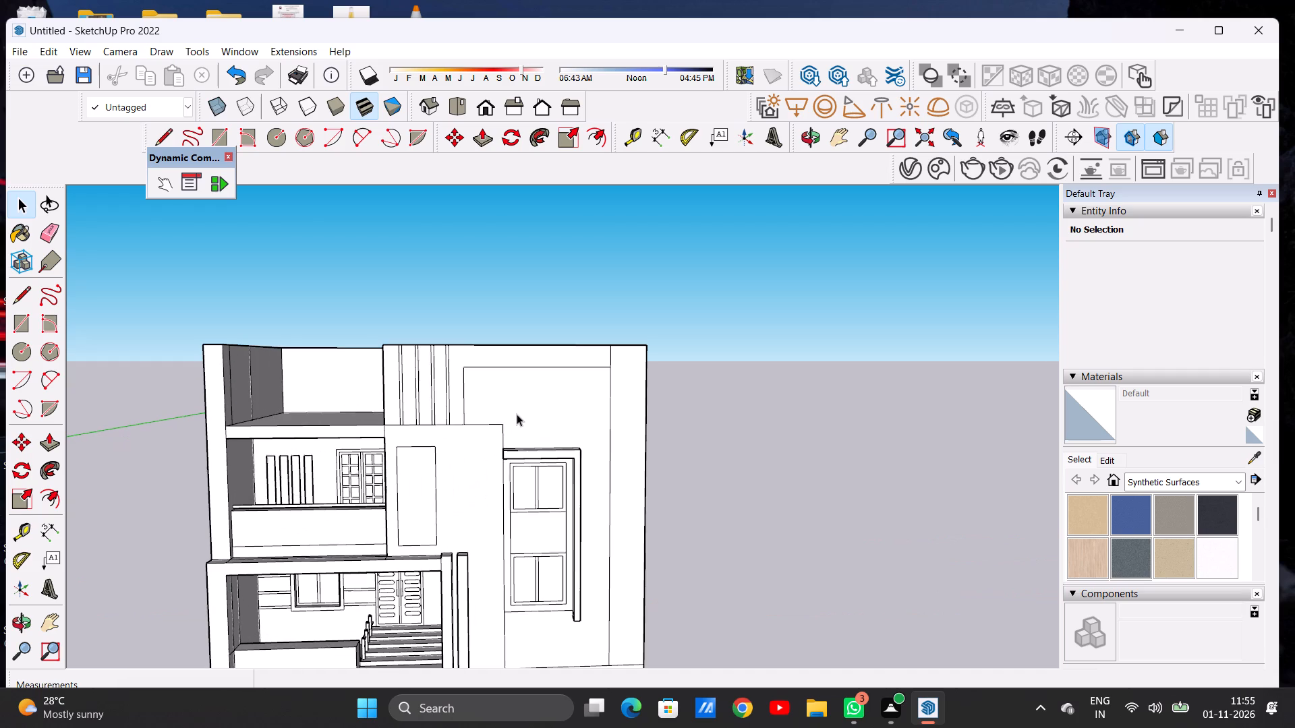
scroll(555, 360, down, 11)
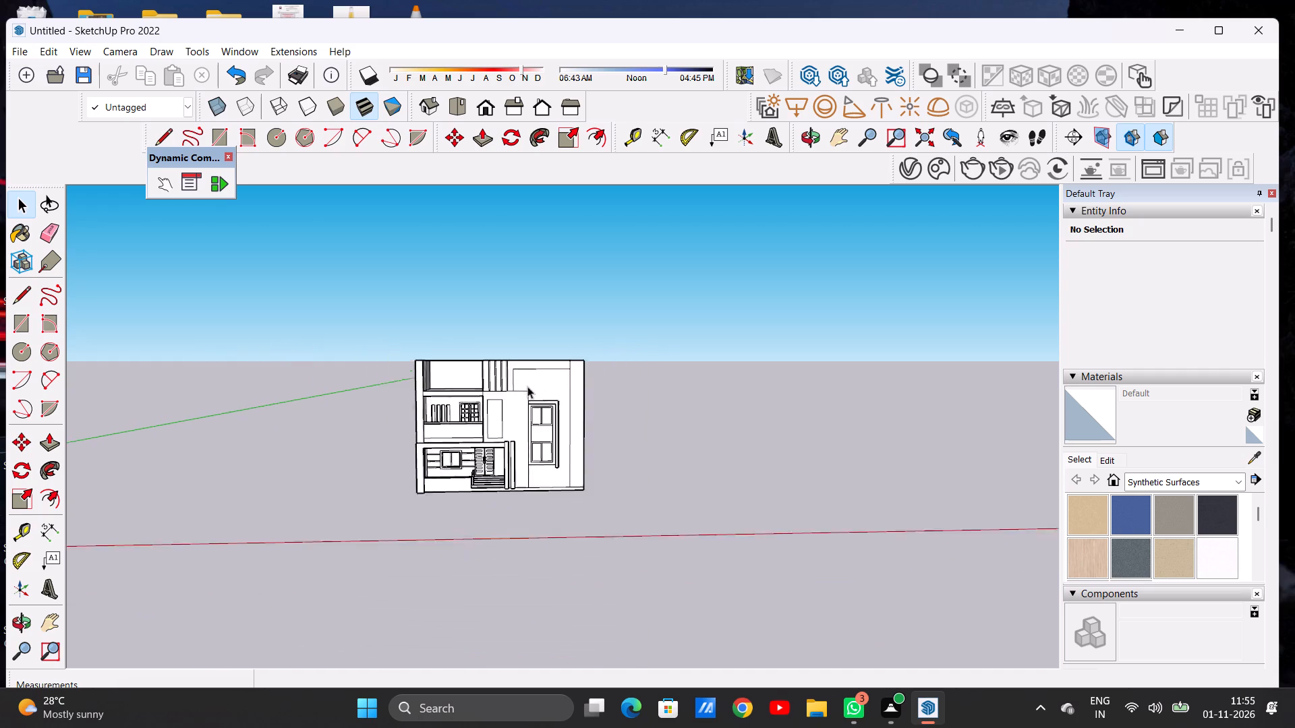
scroll(527, 386, down, 2)
scroll(514, 413, up, 8)
scroll(449, 346, up, 3)
scroll(449, 346, down, 1)
scroll(449, 346, up, 4)
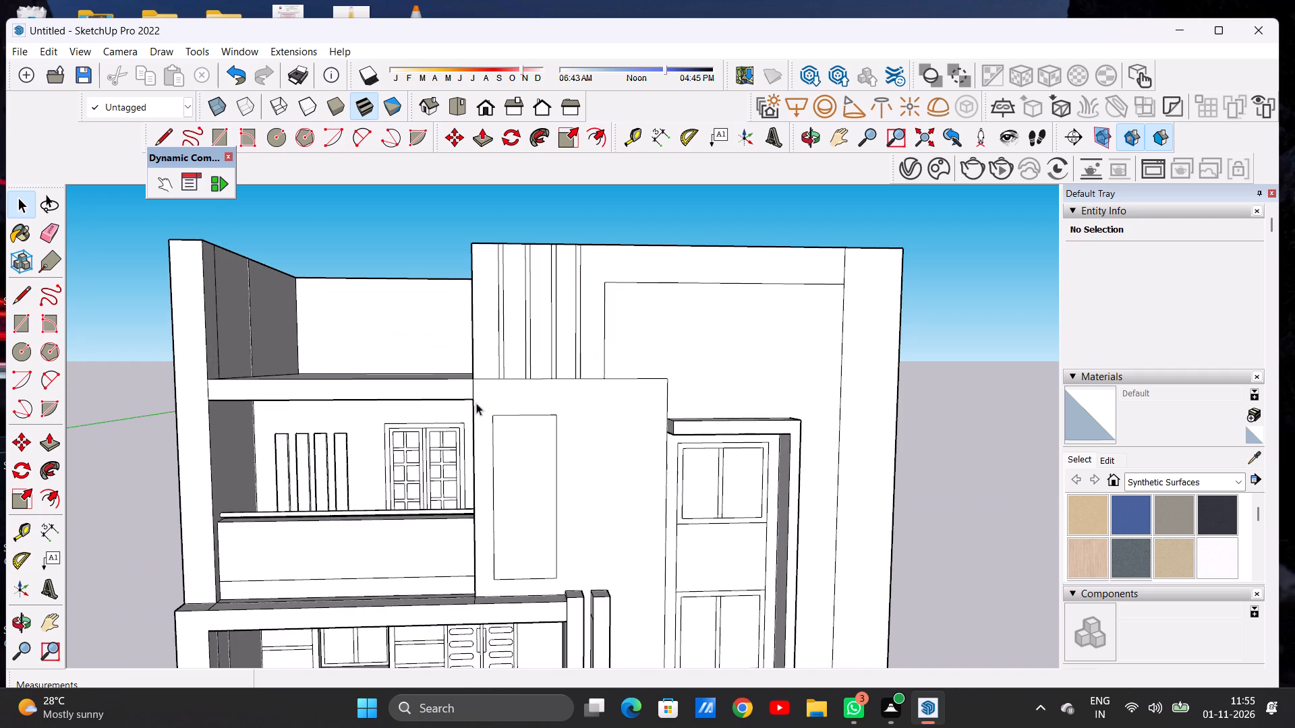
scroll(529, 416, down, 6)
middle_drag(473, 344, 452, 494)
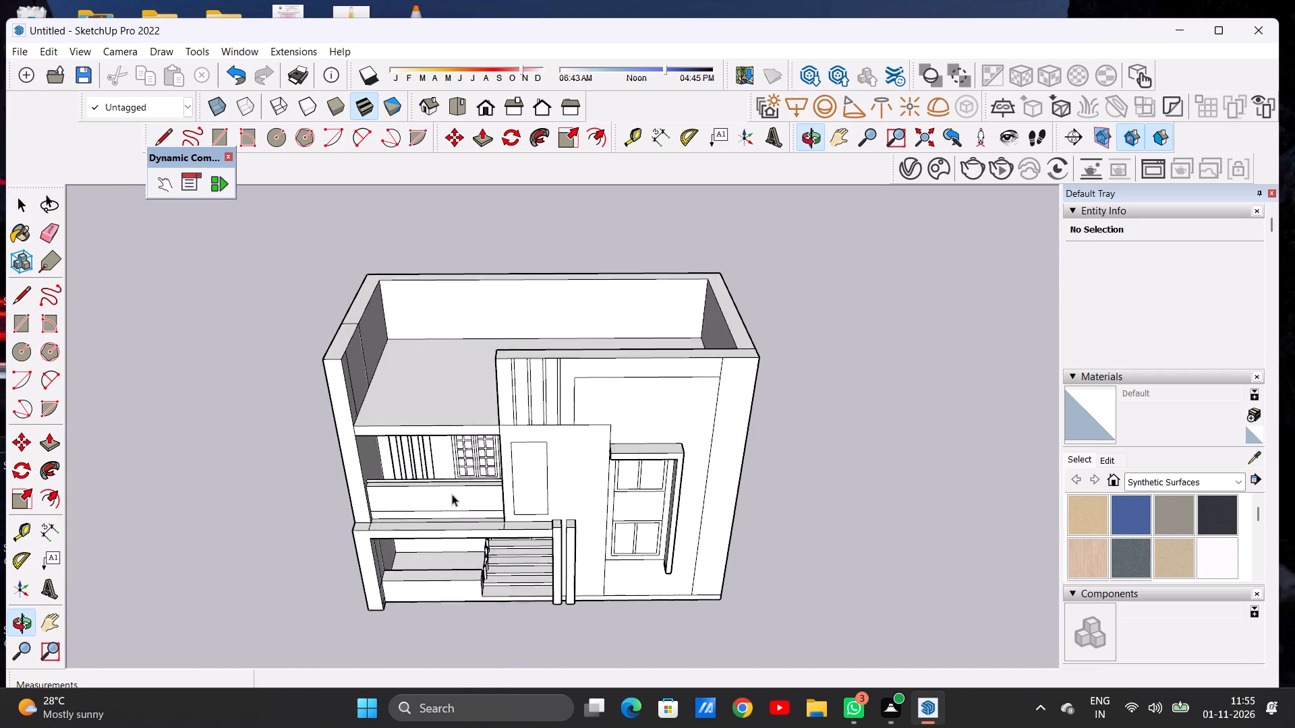
Draw a line about 14' 1" long across the open terrace floor, from the front wall's inner corner to the opposite side wall.
middle_drag(452, 494, 452, 498)
scroll(444, 432, up, 7)
middle_drag(463, 425, 590, 420)
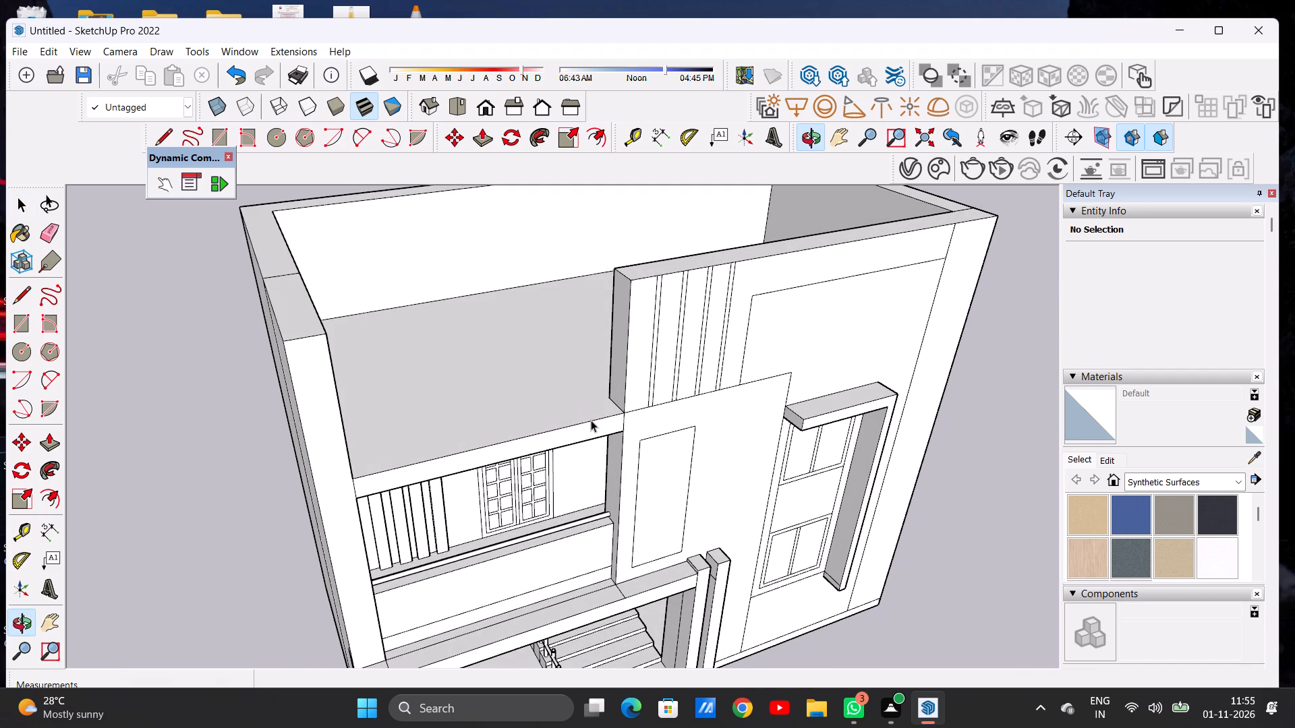
key(l)
scroll(598, 396, up, 7)
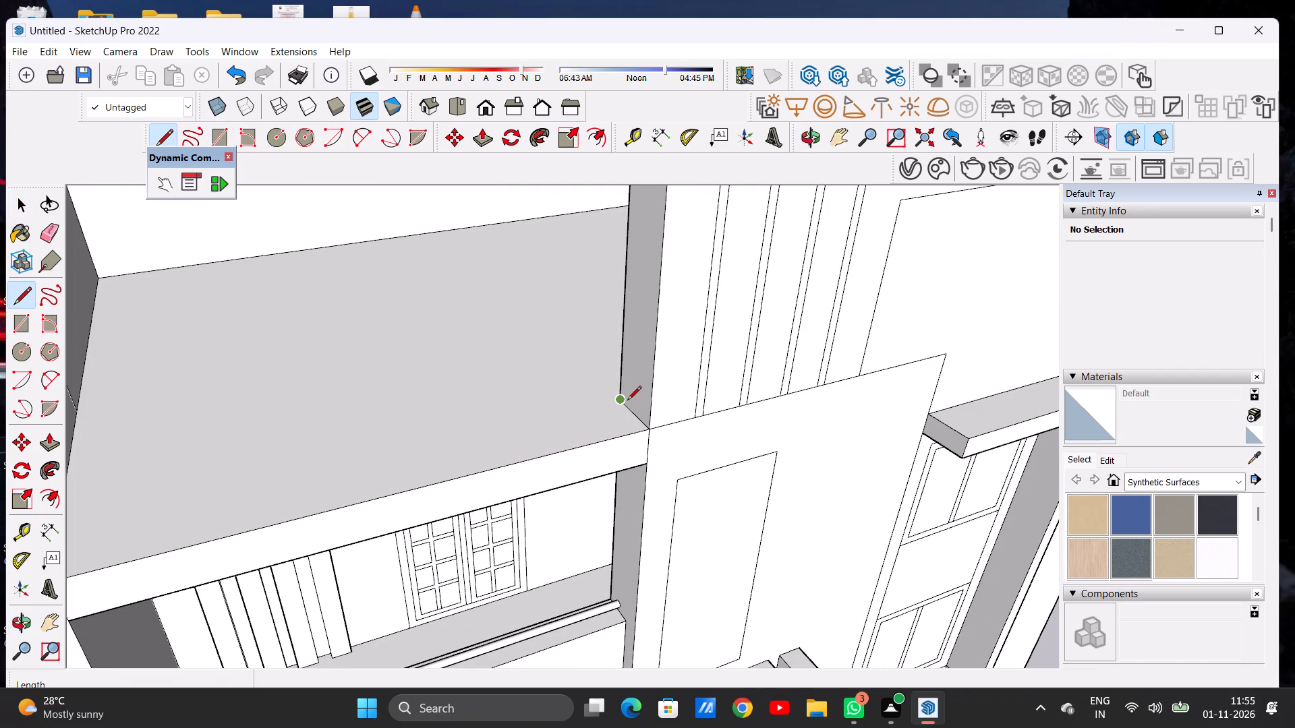
click(627, 401)
scroll(591, 409, down, 5)
middle_drag(327, 429, 310, 429)
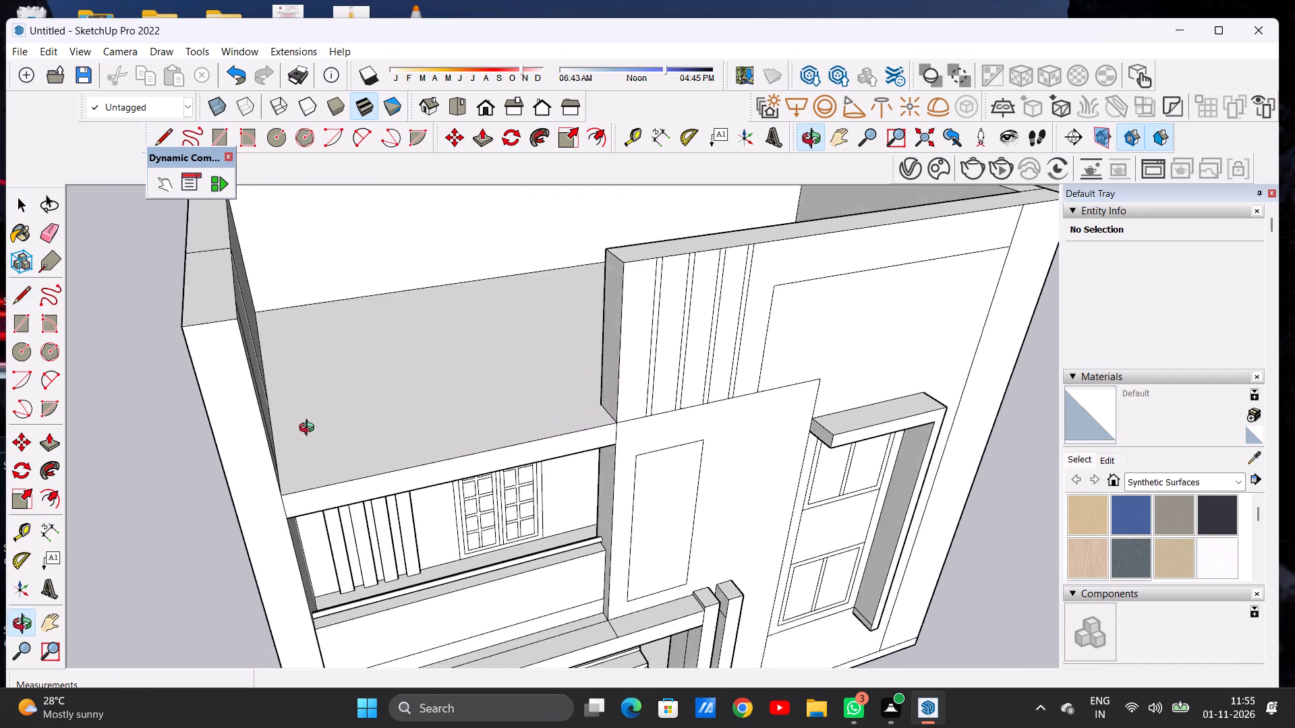
middle_drag(310, 429, 273, 442)
scroll(275, 444, up, 5)
click(235, 470)
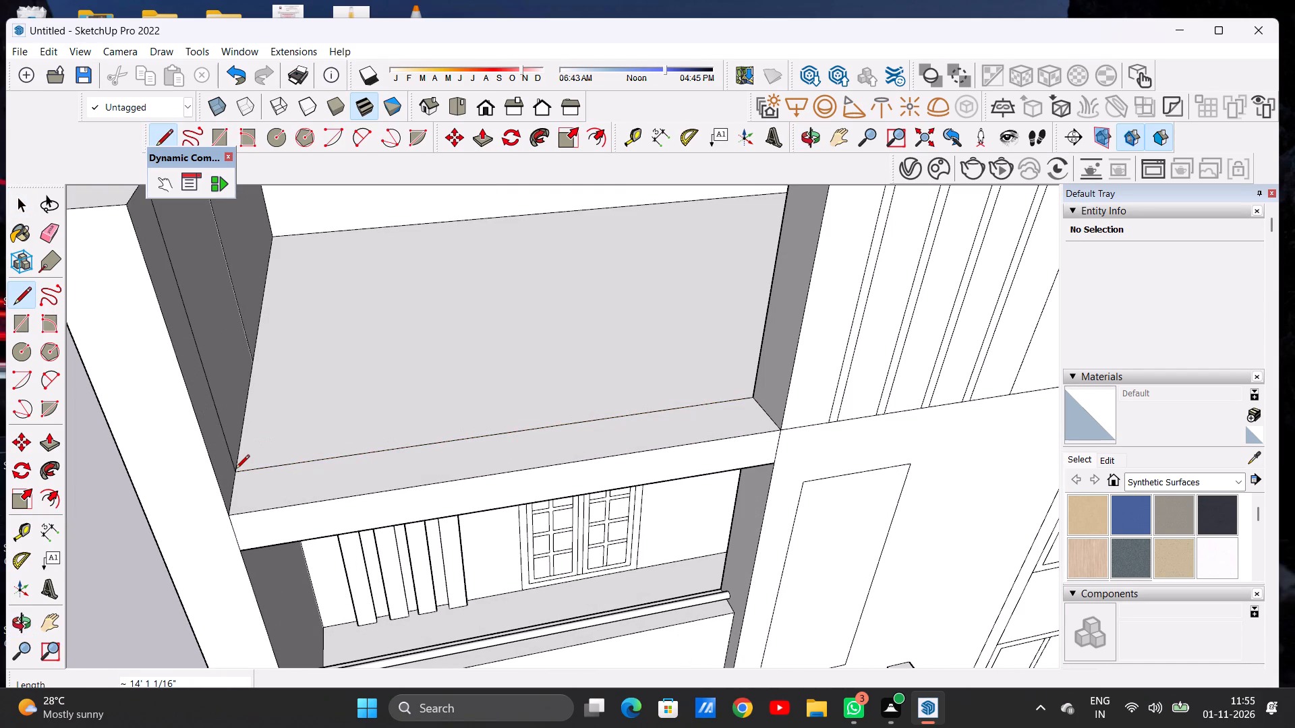
key(space)
scroll(290, 493, down, 8)
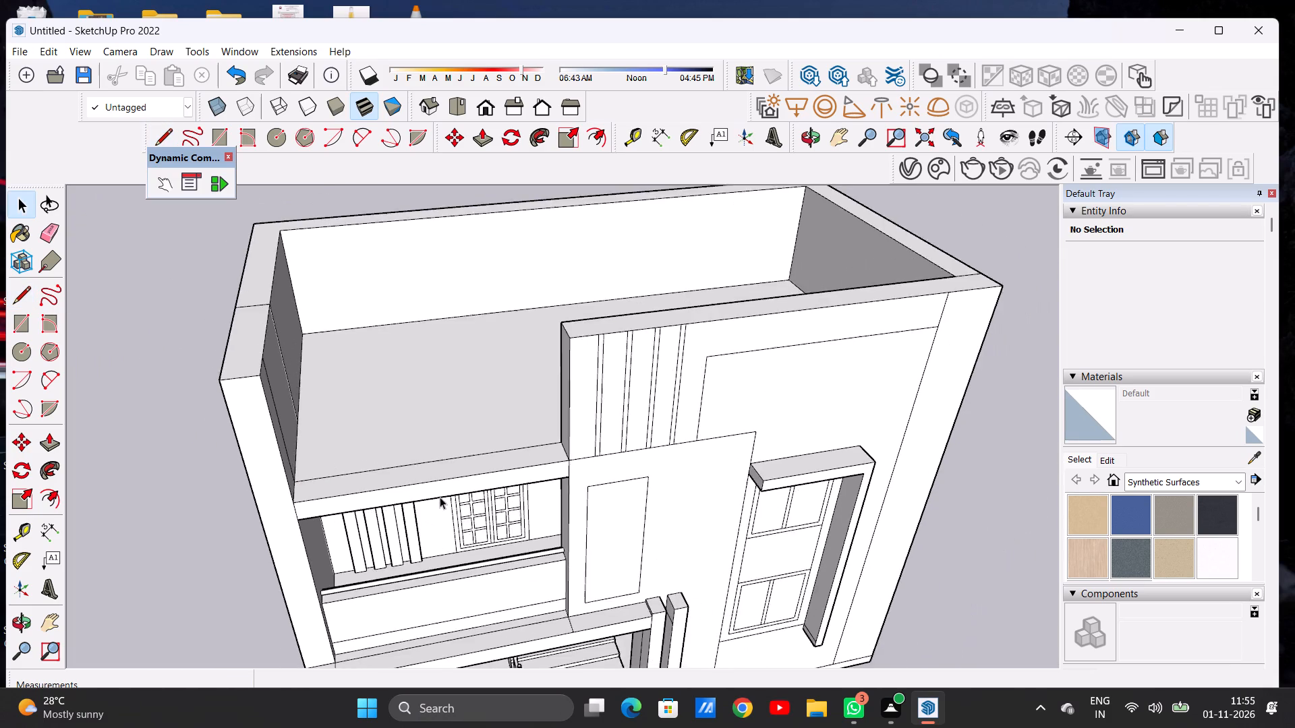
Draw a second line about 14' 1" long across the terrace floor, midway between the first line and the front edge.
middle_drag(440, 497, 405, 412)
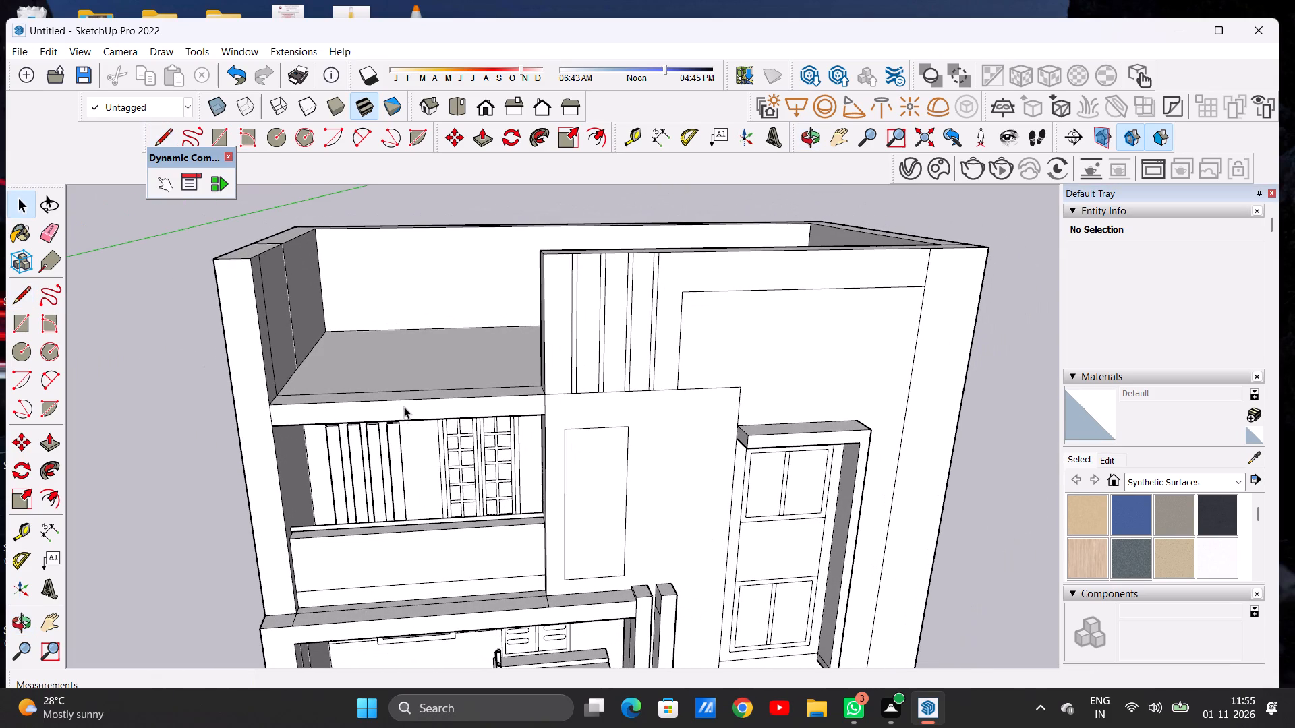
scroll(404, 406, up, 4)
middle_drag(498, 384, 473, 481)
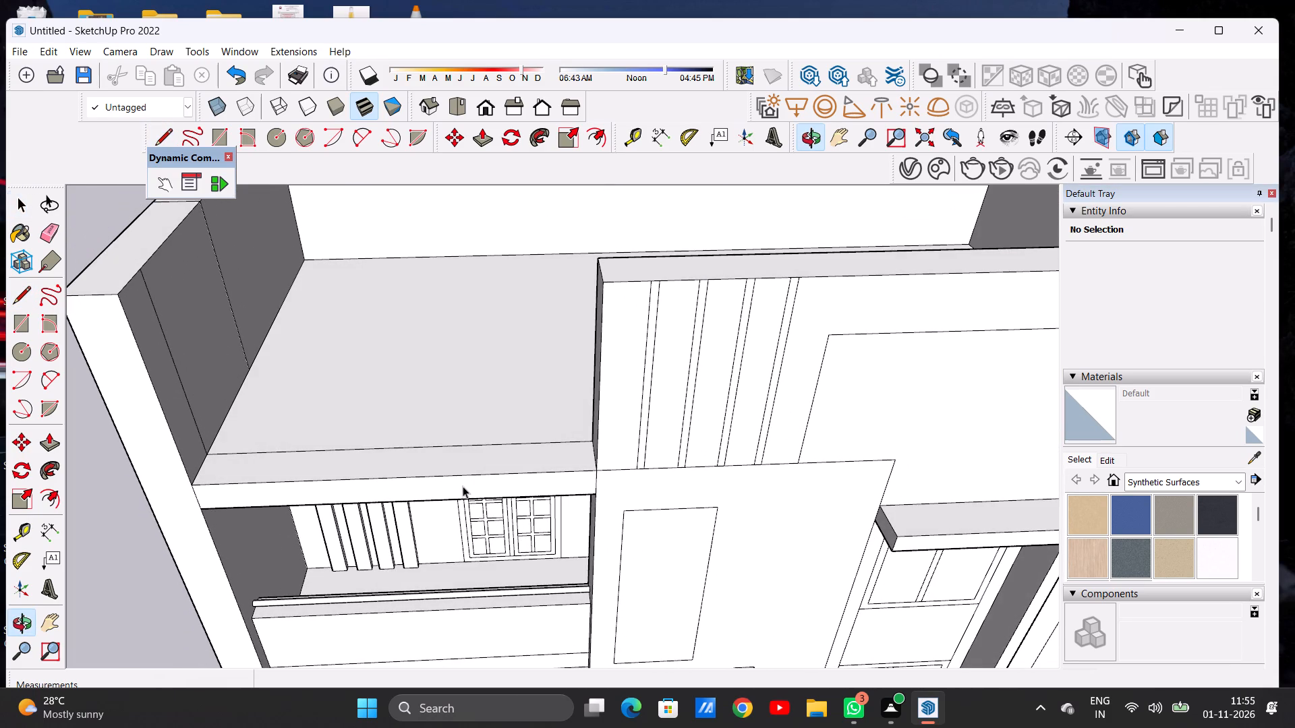
key(l)
scroll(471, 464, up, 4)
scroll(415, 415, down, 7)
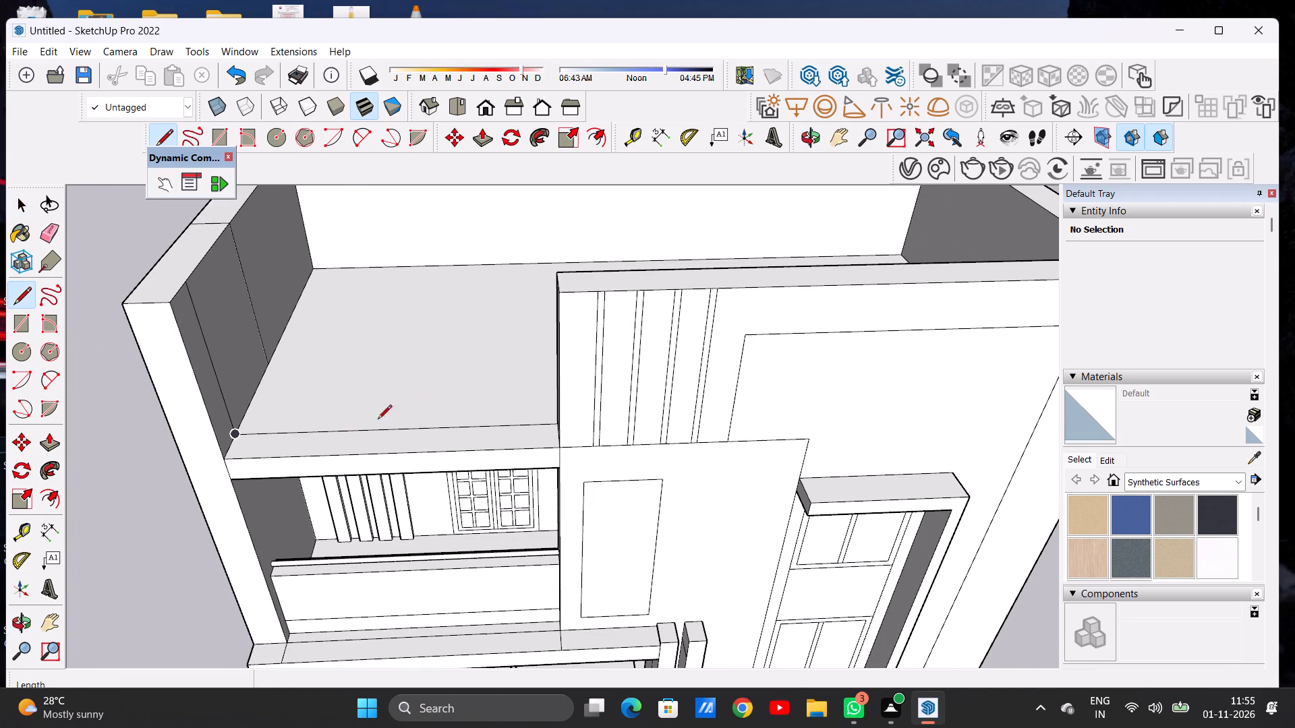
scroll(296, 458, up, 2)
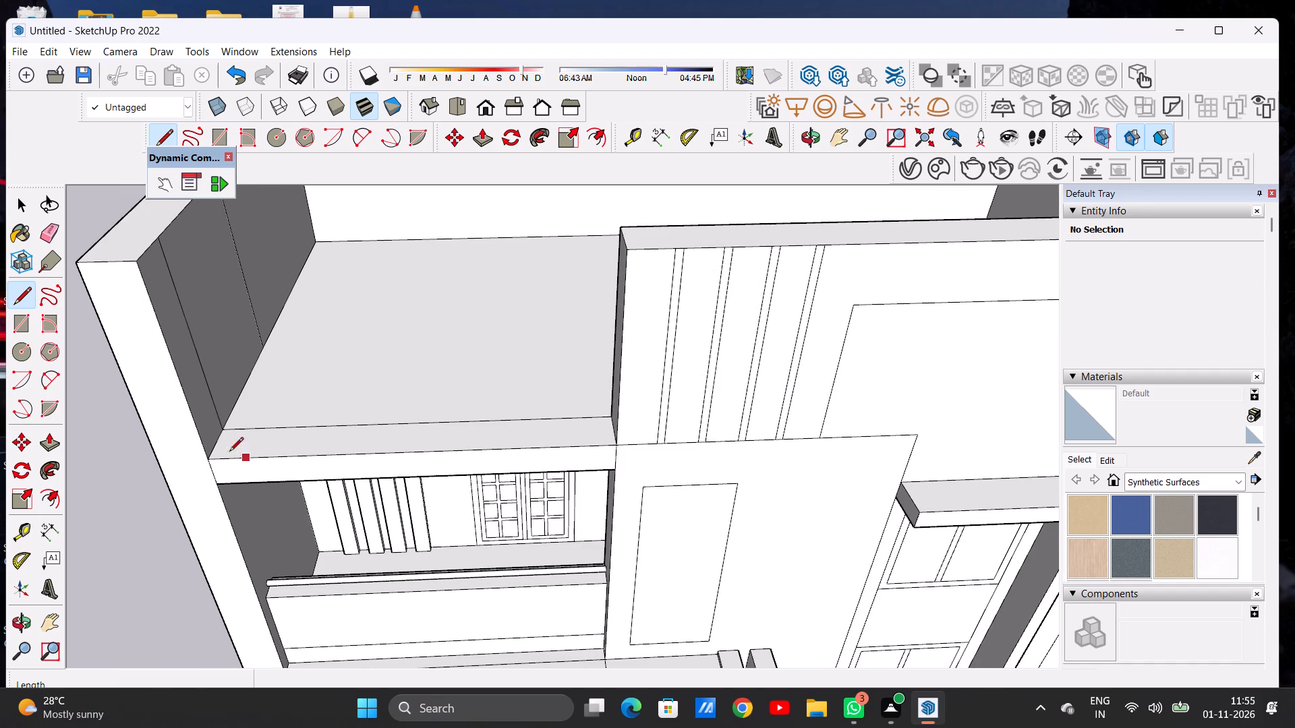
scroll(227, 450, up, 4)
scroll(227, 450, down, 1)
scroll(227, 450, up, 1)
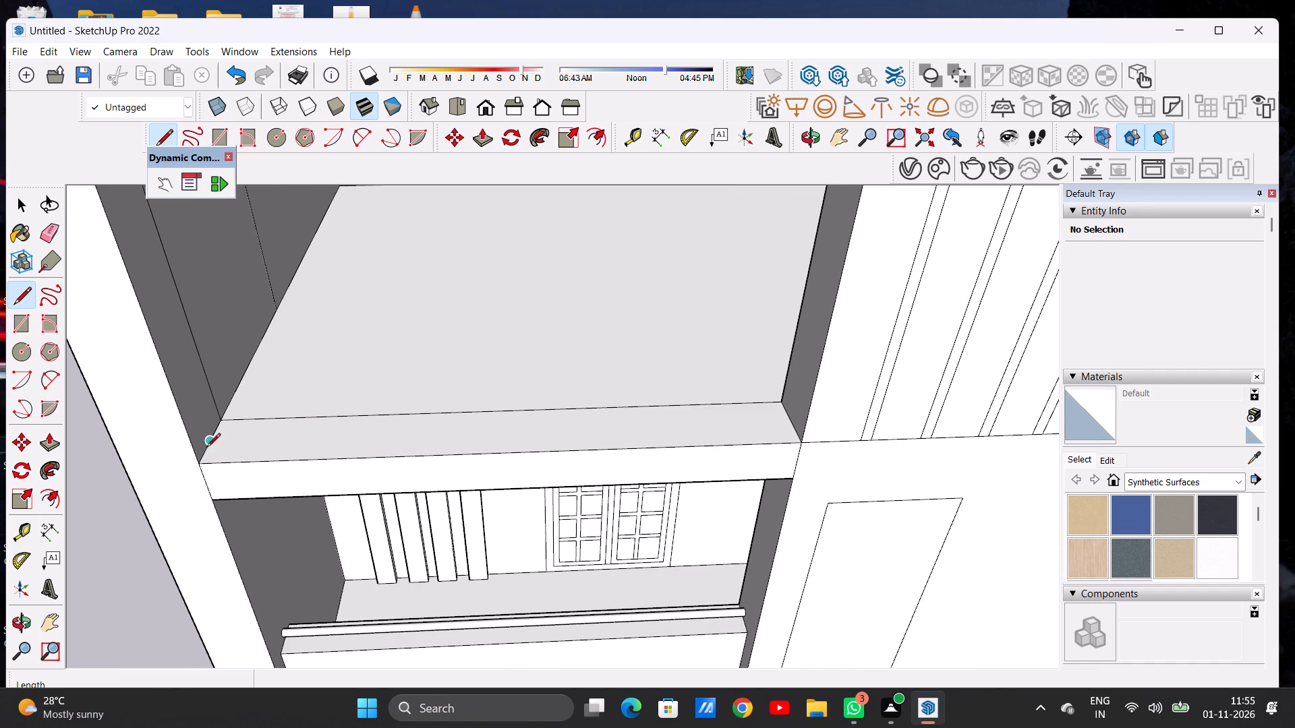
scroll(207, 452, up, 7)
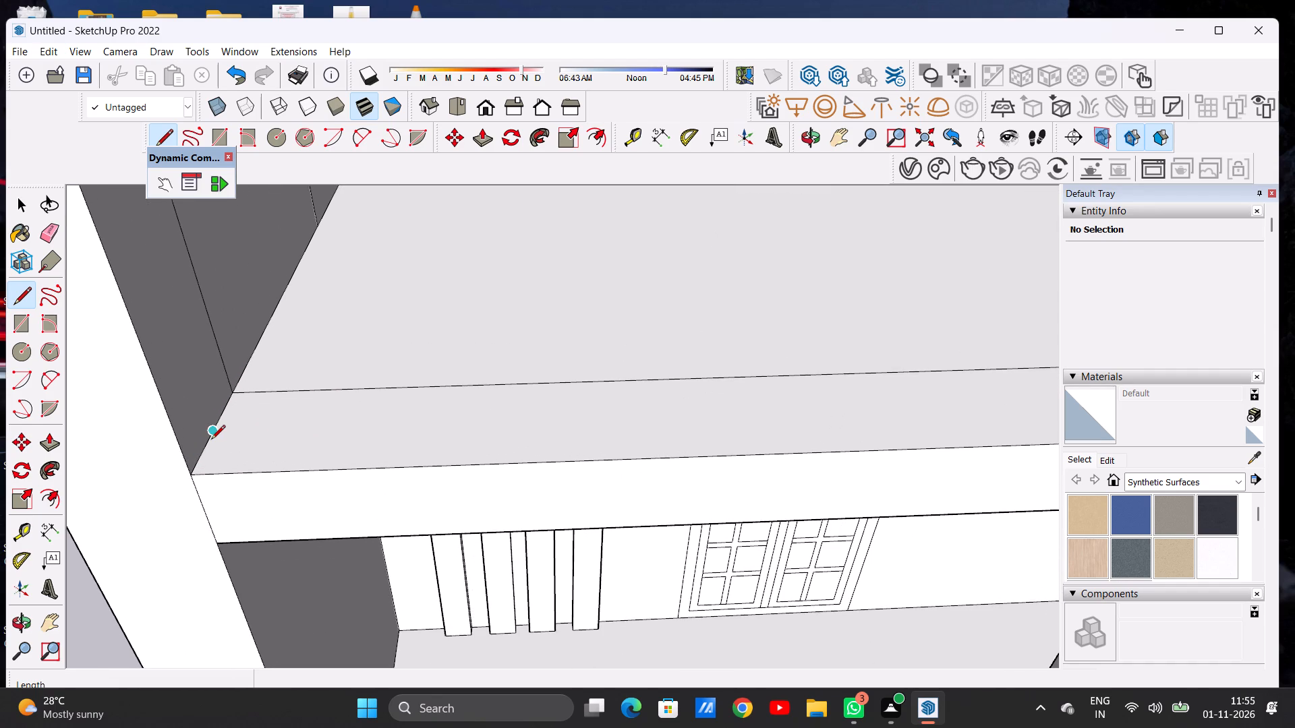
click(211, 440)
scroll(448, 423, down, 10)
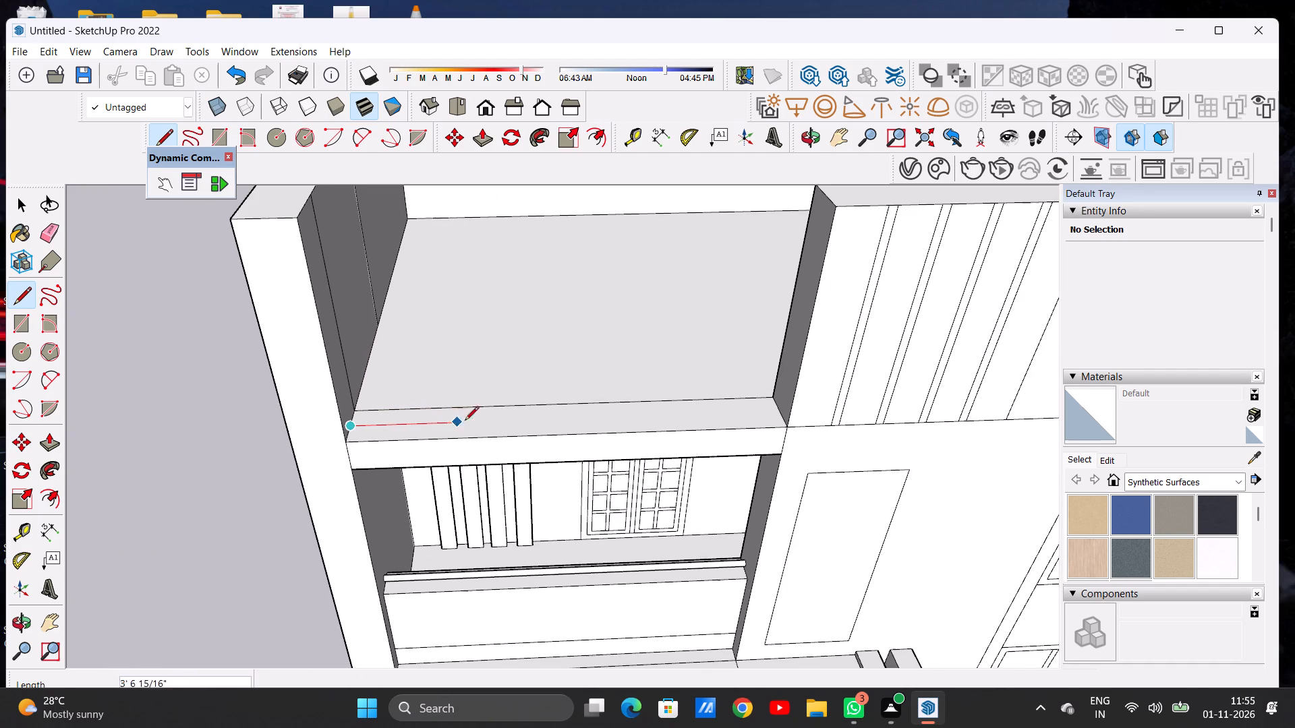
scroll(750, 409, up, 6)
click(797, 409)
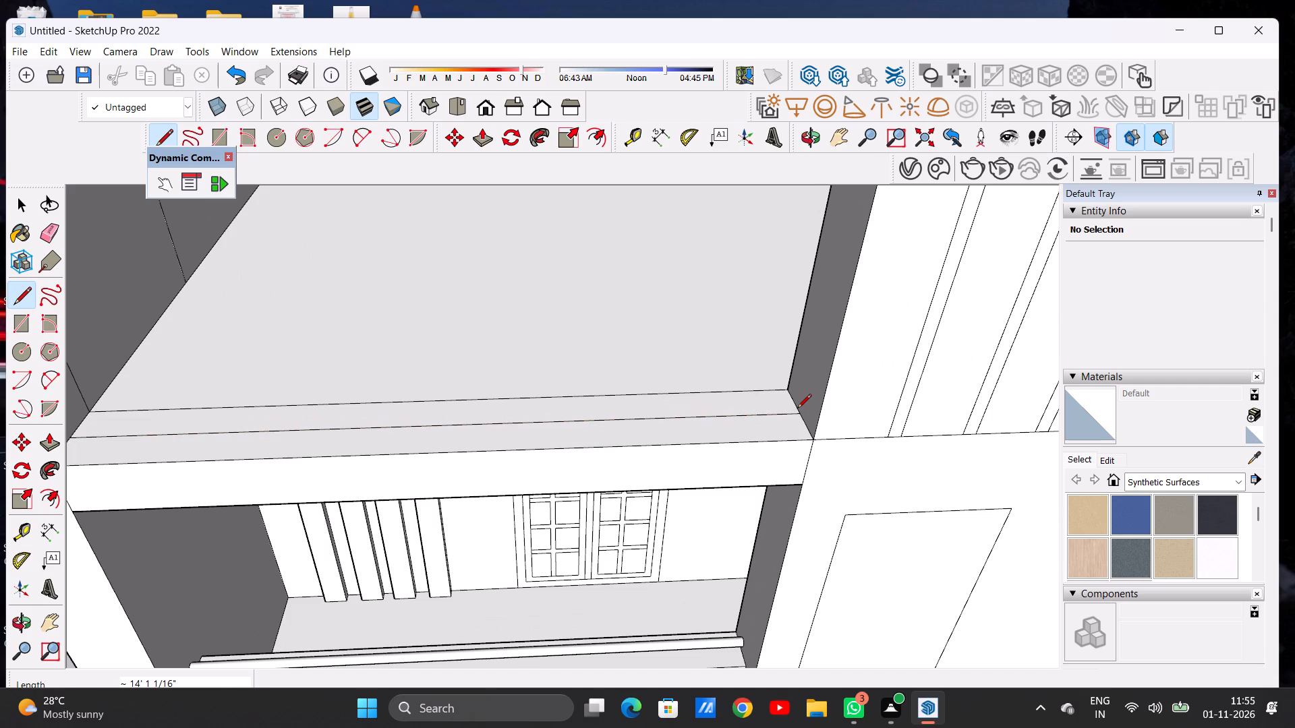
key(space)
Erase the leftover vertical line farther back on the terrace side wall's inner face and the matching seam across the wall's top.
scroll(586, 509, down, 3)
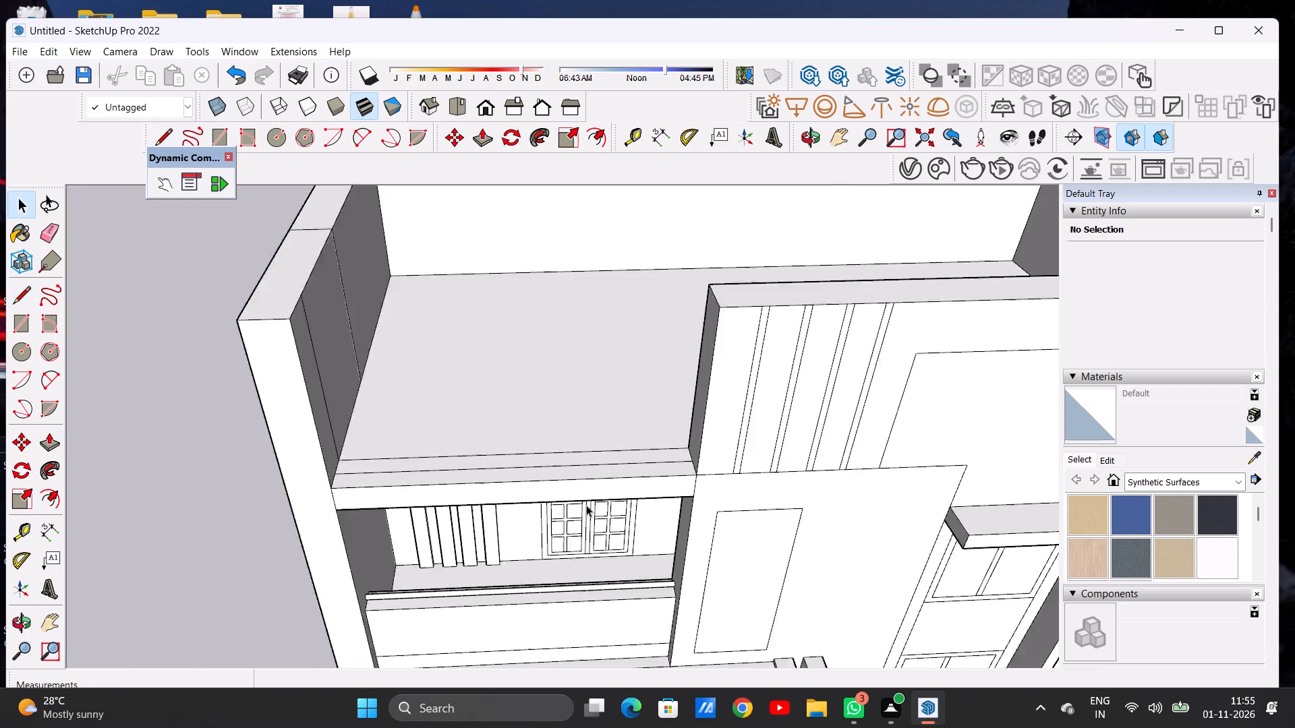
scroll(586, 505, down, 10)
middle_drag(410, 402, 381, 346)
scroll(461, 437, up, 5)
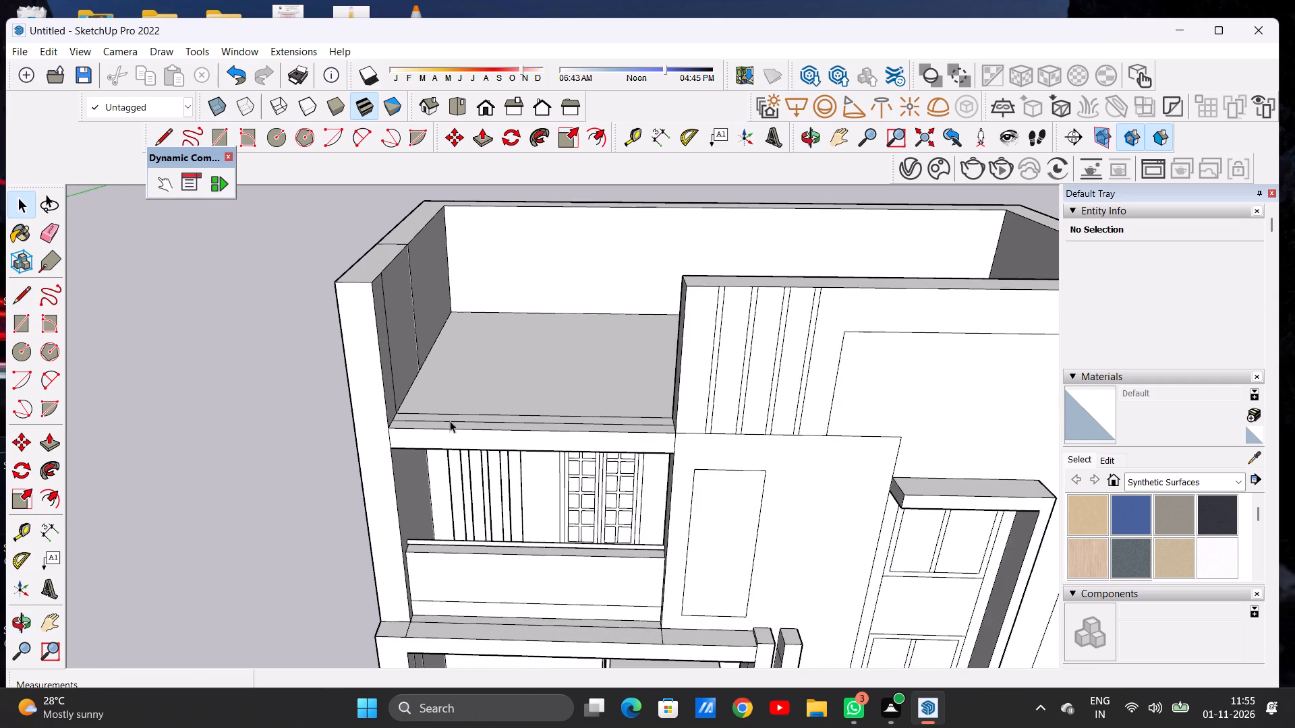
middle_drag(444, 408, 459, 442)
scroll(418, 448, down, 2)
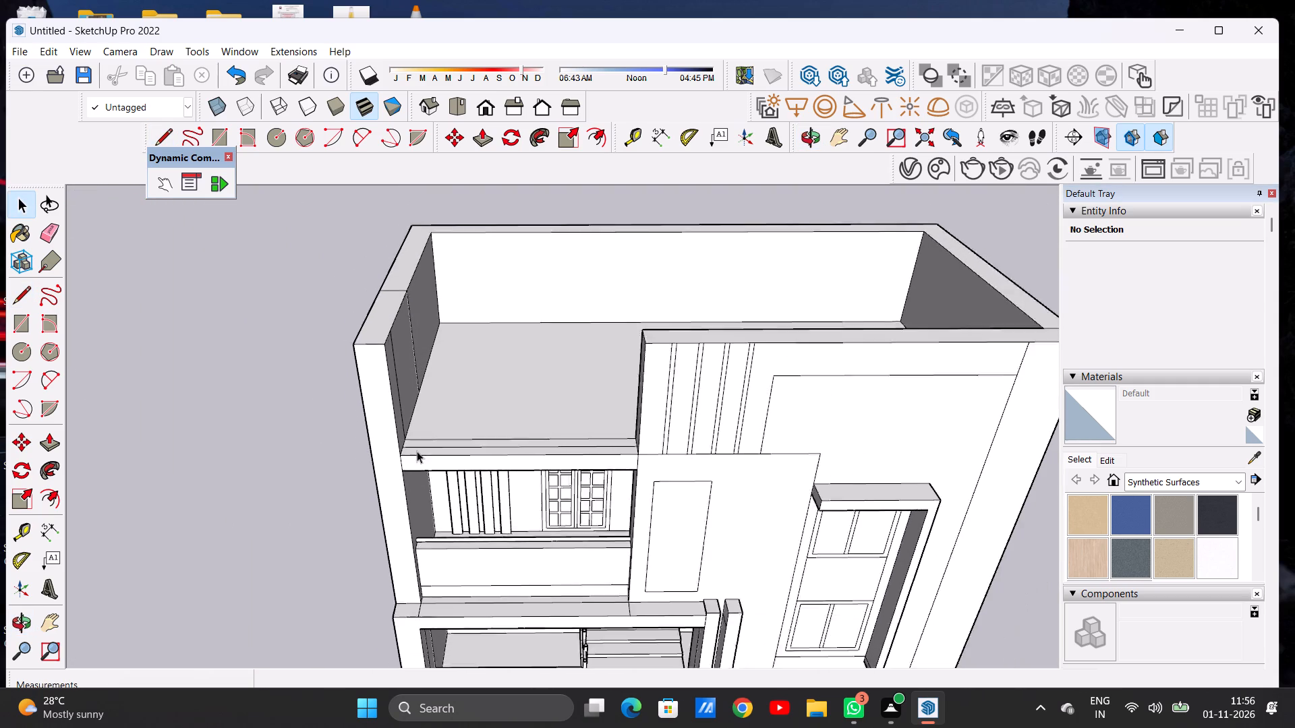
scroll(417, 451, down, 3)
middle_drag(453, 408, 349, 377)
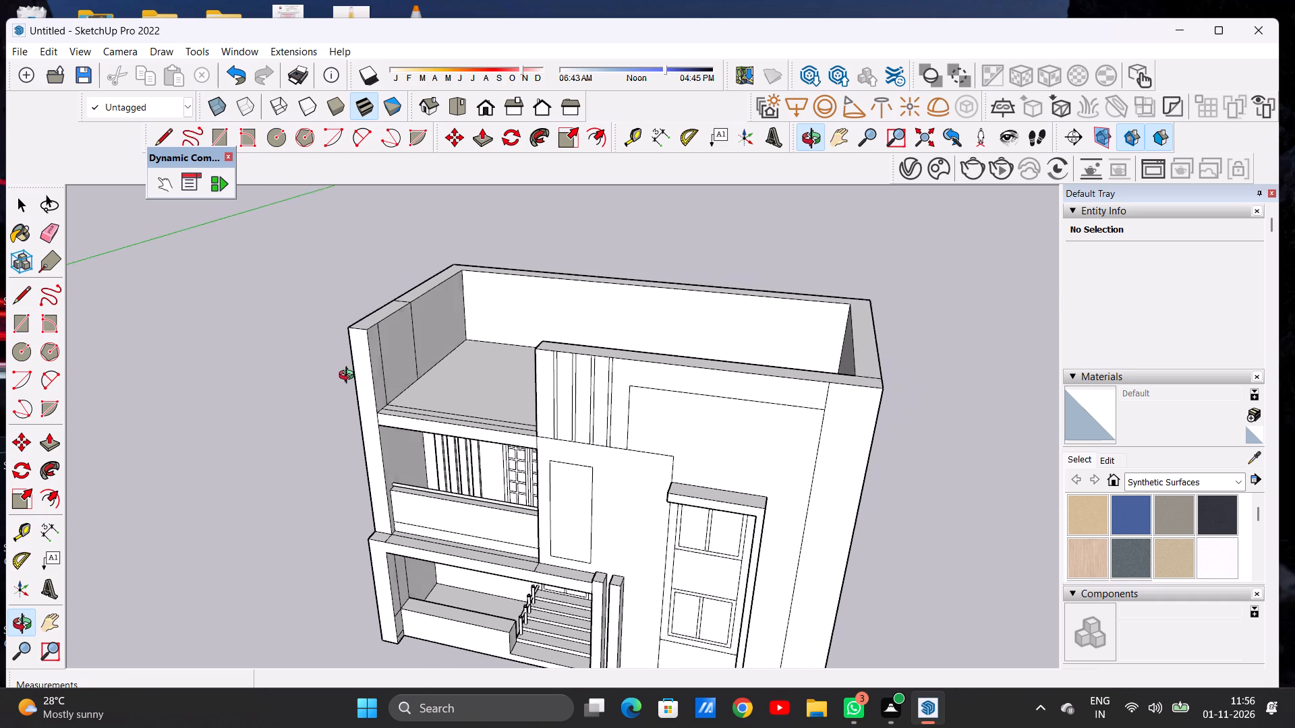
middle_drag(349, 377, 333, 382)
scroll(409, 317, up, 9)
key(e)
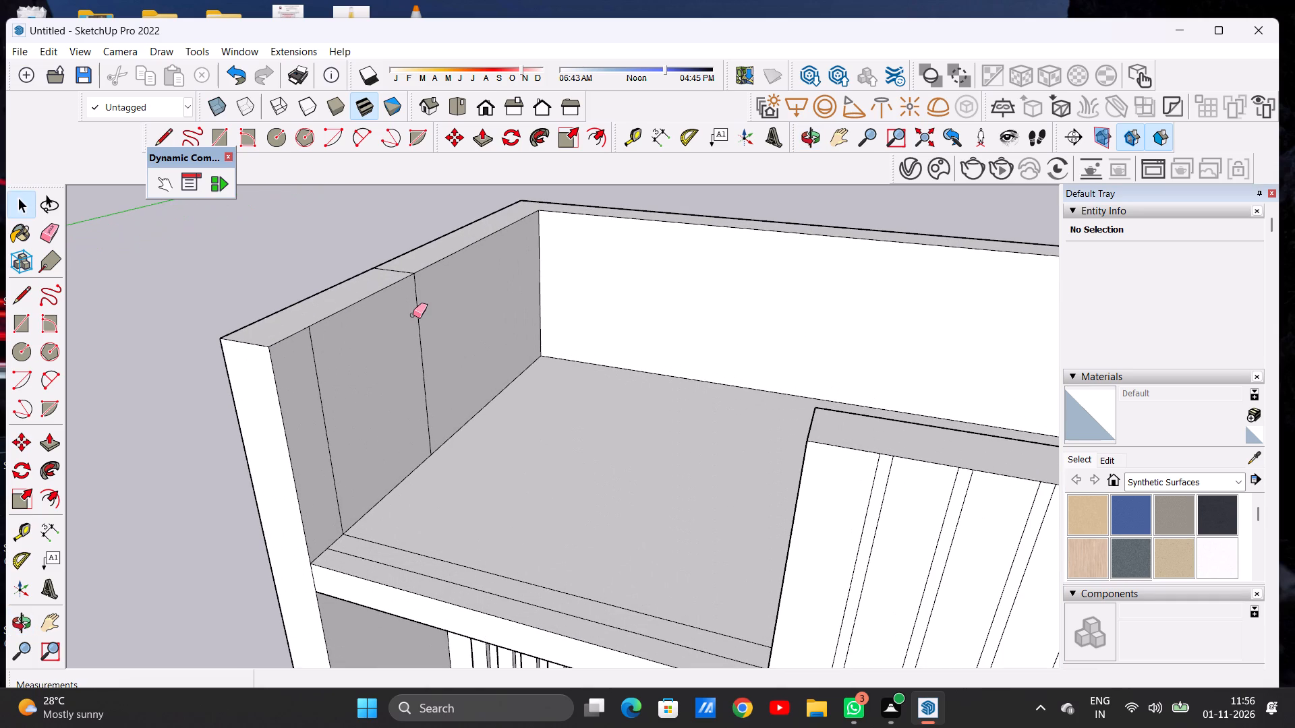
scroll(413, 315, up, 5)
drag(426, 308, 416, 322)
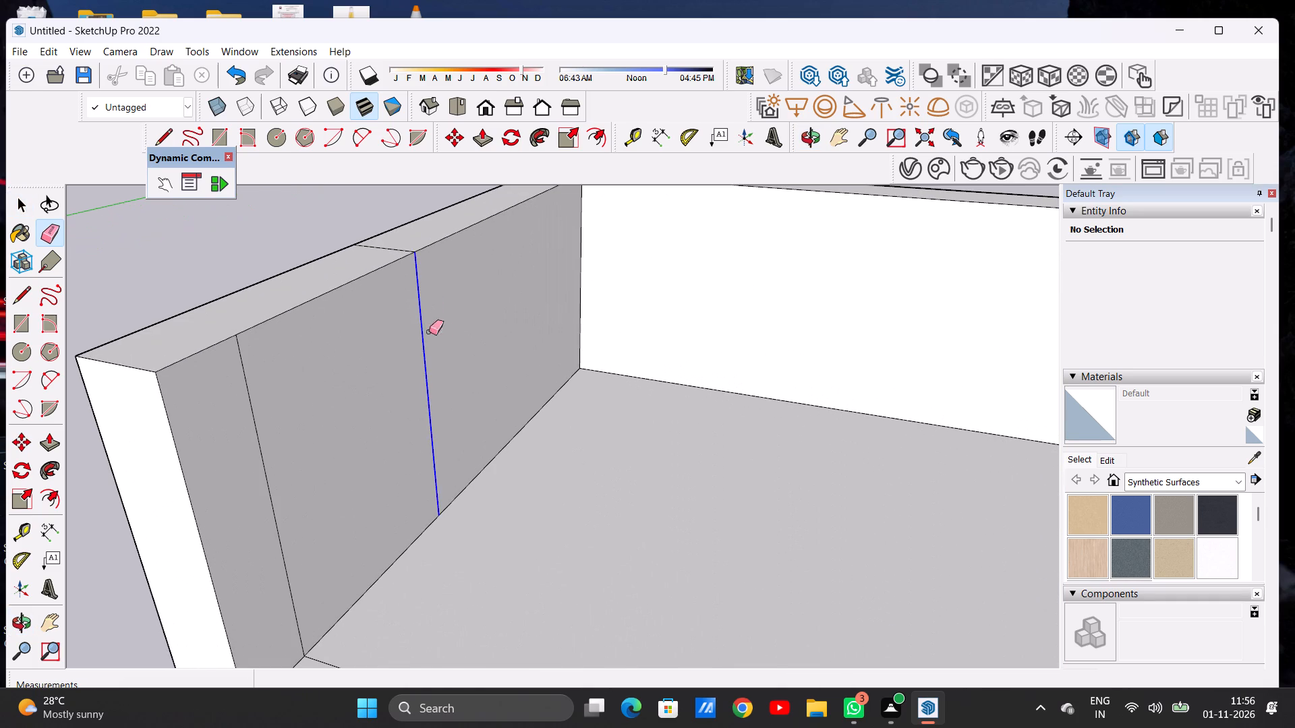
scroll(441, 336, down, 7)
middle_drag(422, 306, 433, 363)
scroll(409, 286, up, 6)
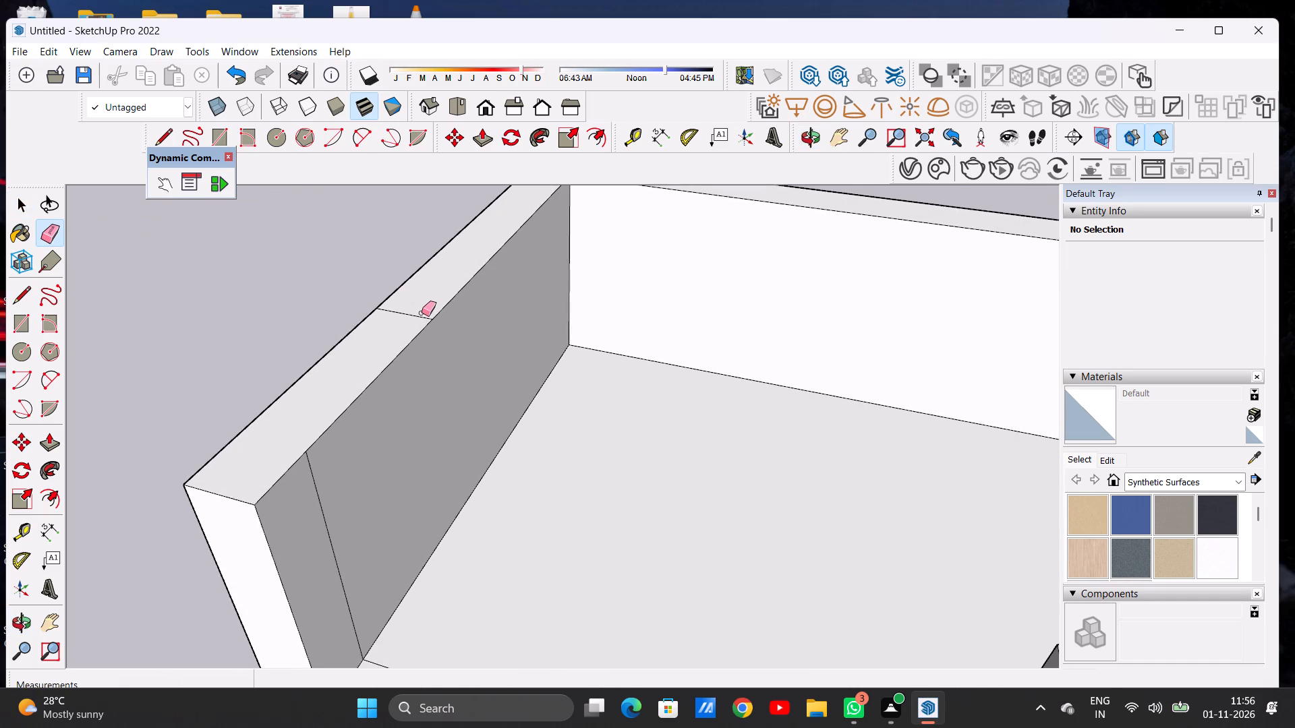
drag(422, 313, 413, 327)
key(space)
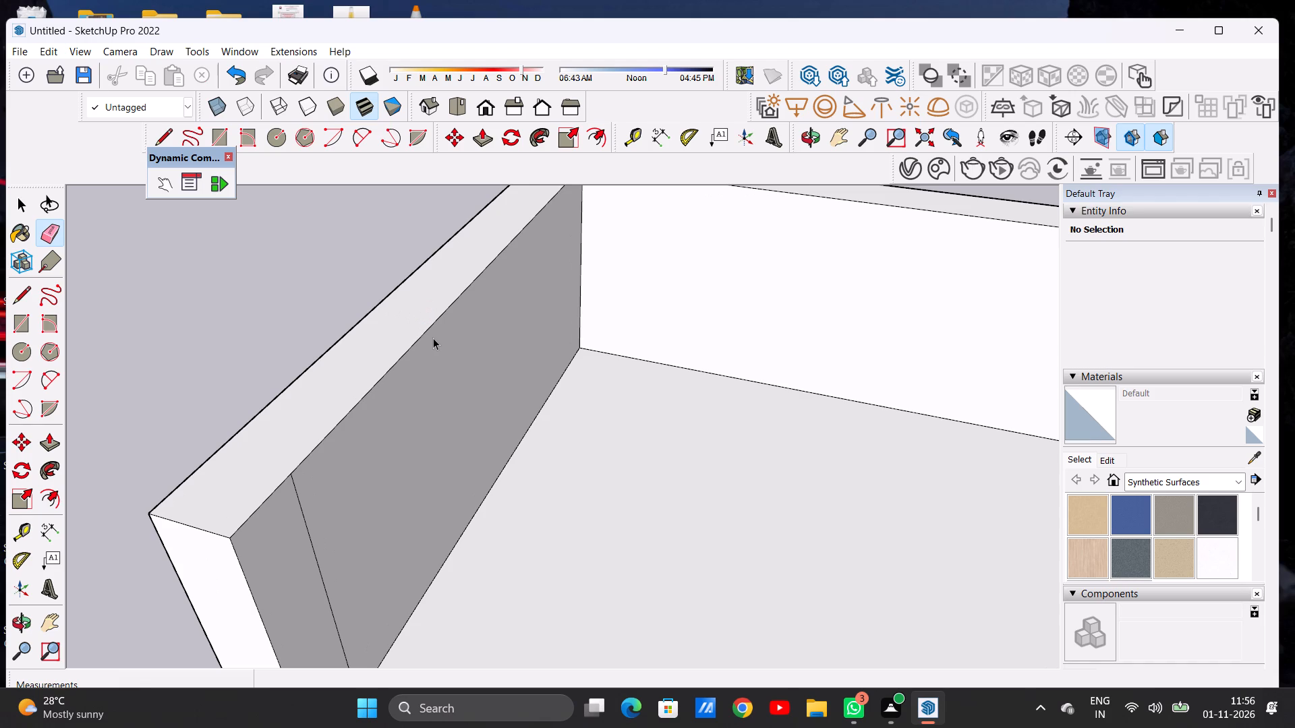
Draw a vertical line about 7' 4" high on the side wall's inner face, from the end of the middle floor line to the wall's top.
scroll(438, 292, down, 6)
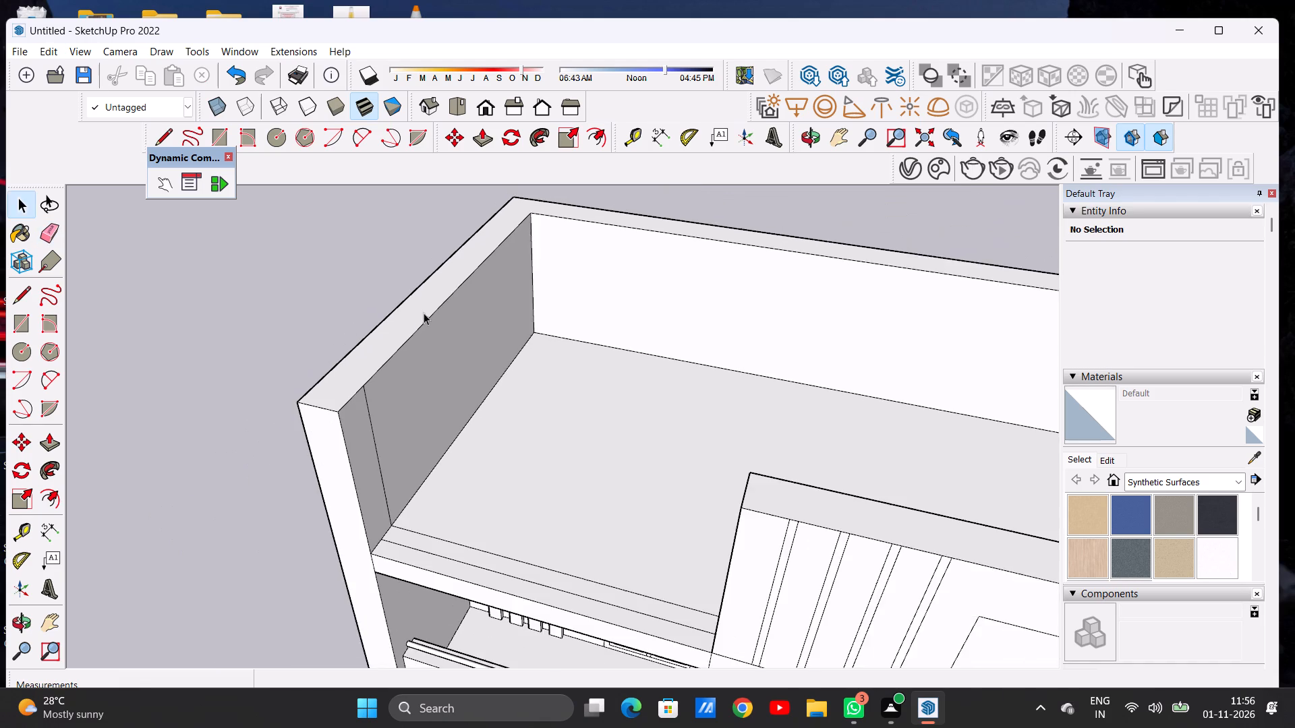
scroll(422, 314, down, 7)
middle_drag(428, 371, 481, 296)
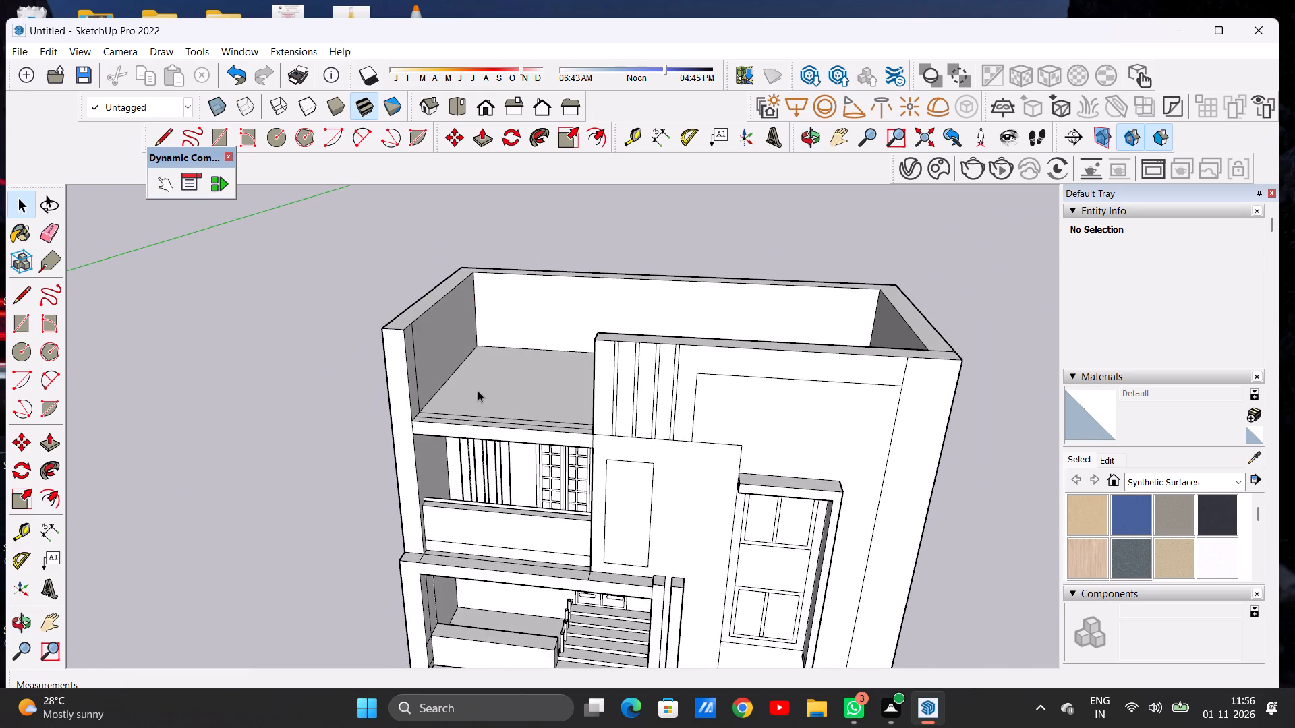
scroll(464, 398, up, 6)
scroll(459, 405, down, 2)
scroll(450, 394, up, 1)
scroll(389, 402, down, 5)
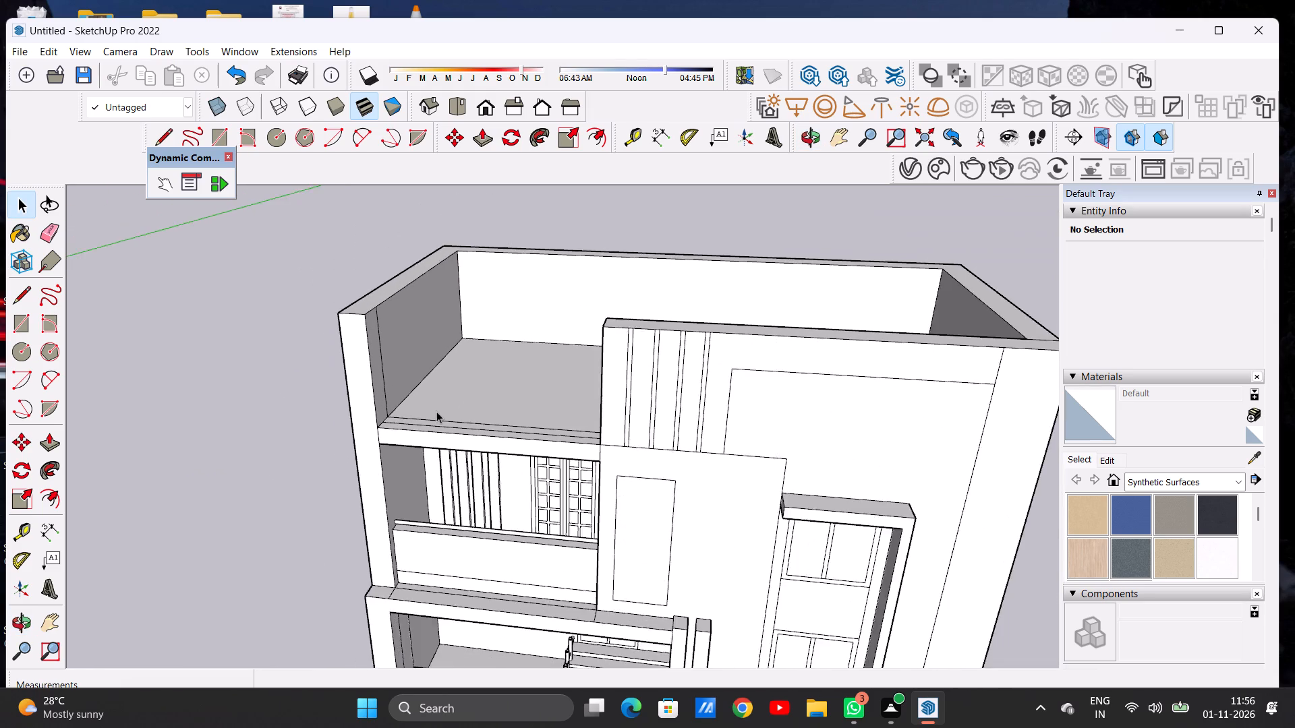
scroll(436, 411, down, 2)
middle_drag(444, 413, 401, 464)
scroll(395, 413, up, 5)
key(l)
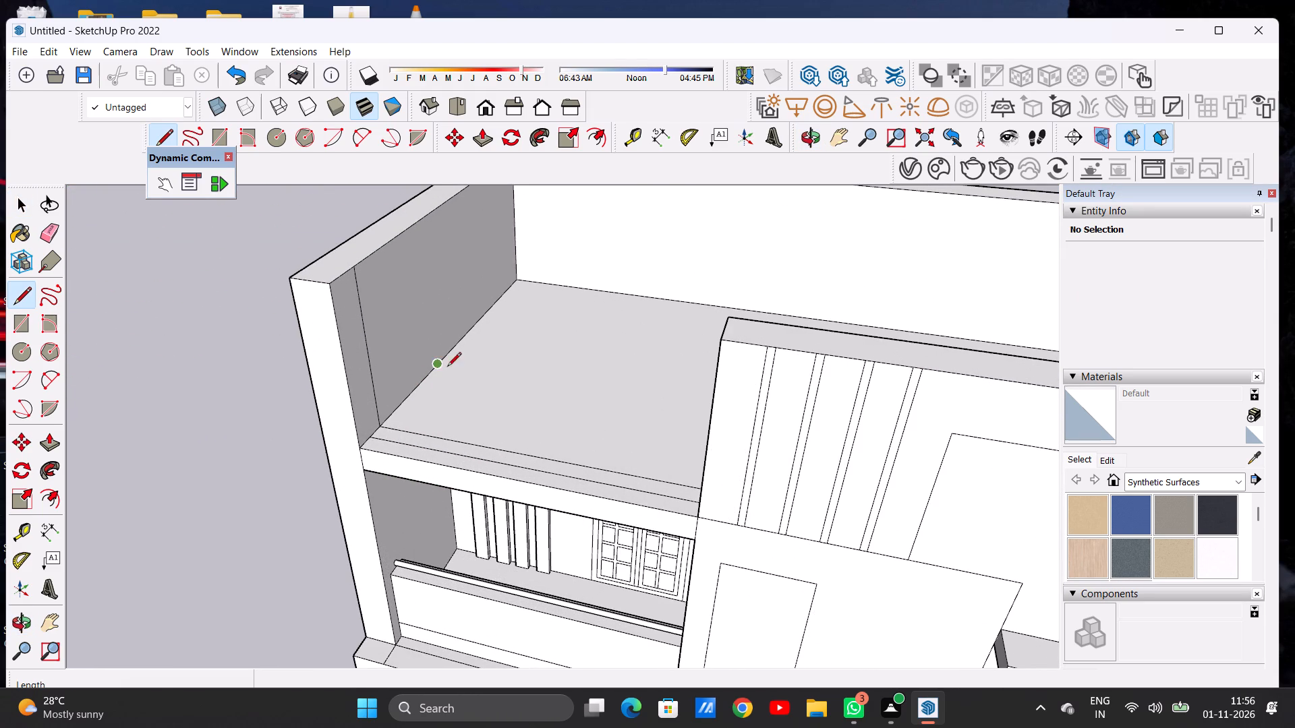
scroll(459, 365, down, 5)
middle_drag(336, 414, 204, 433)
scroll(407, 370, up, 4)
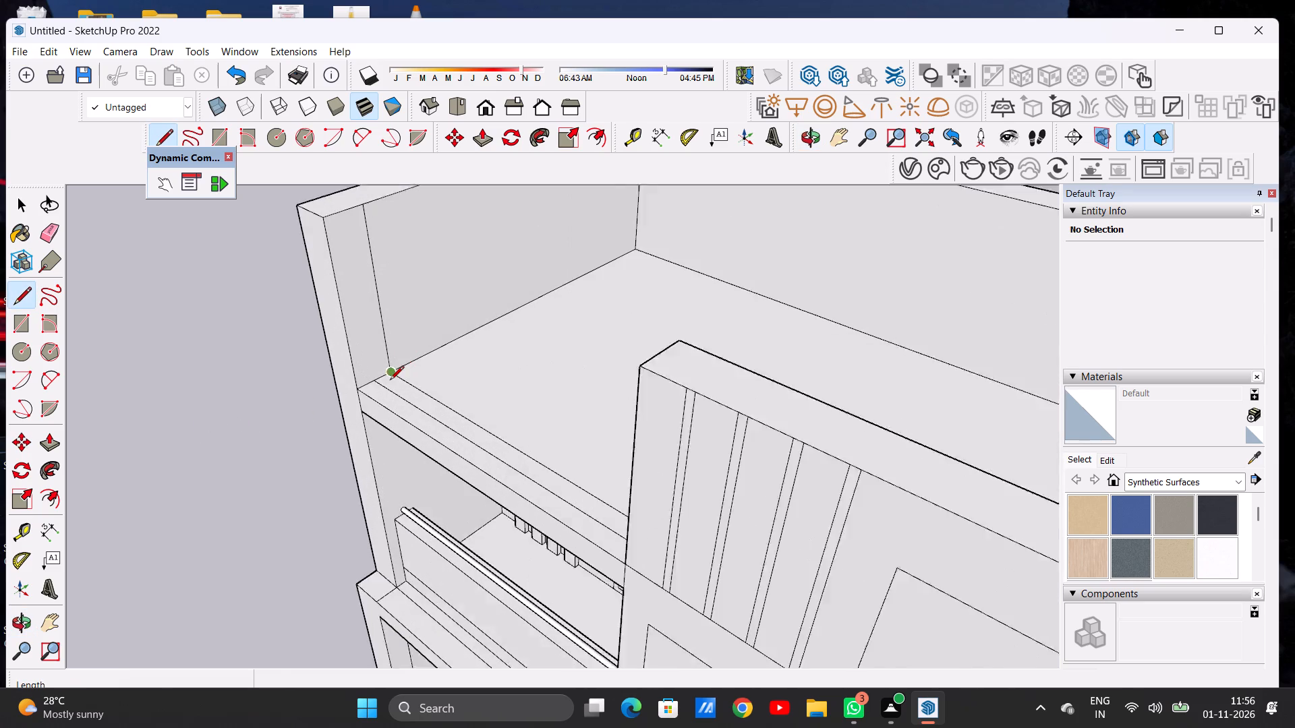
scroll(390, 381, up, 7)
click(366, 374)
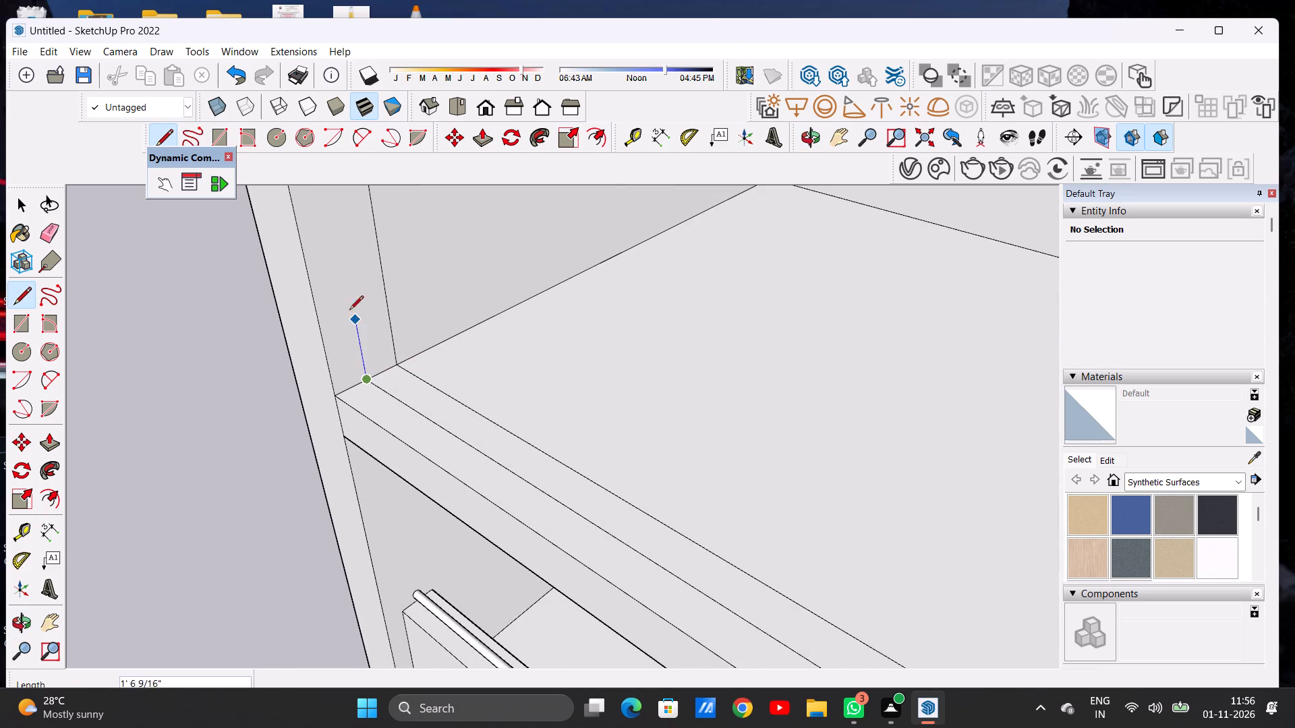
scroll(338, 294, down, 17)
scroll(350, 227, down, 1)
scroll(350, 227, up, 6)
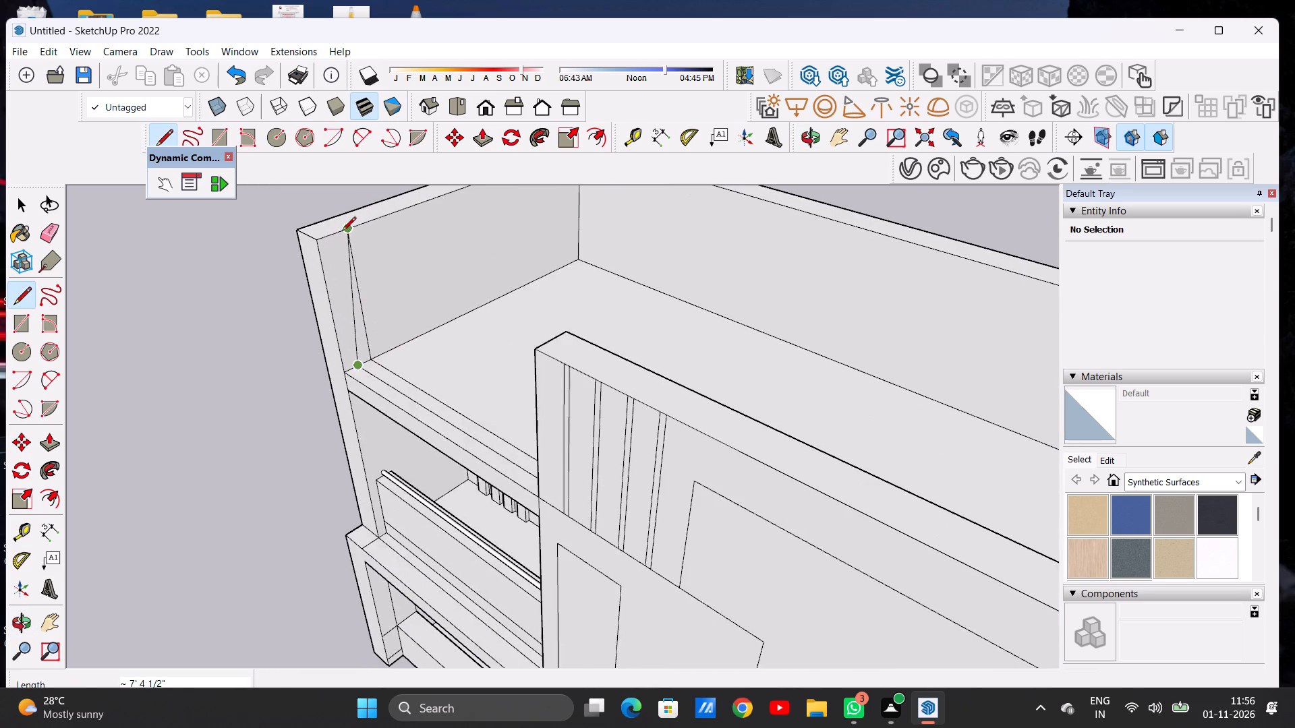
scroll(342, 232, up, 3)
click(333, 235)
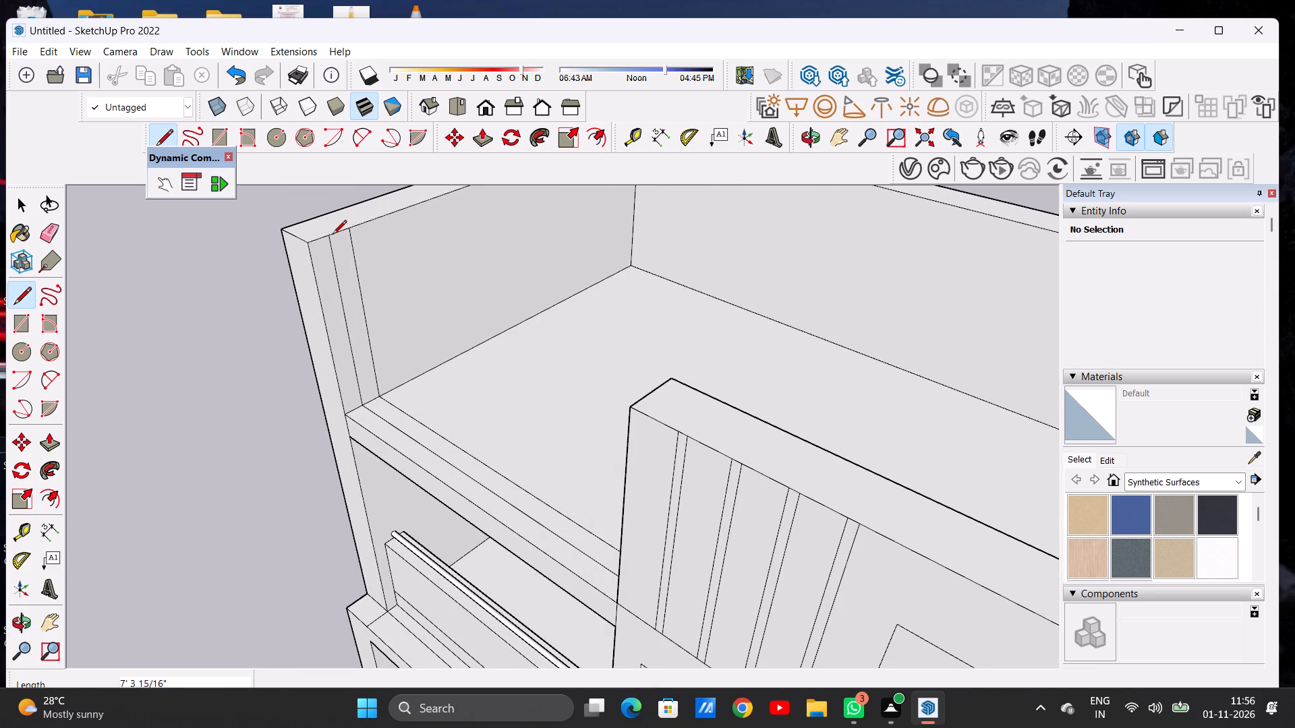
key(space)
Examine the terrace's front edge, the new lines on its floor and side wall, and the whole front from several distances.
scroll(339, 298, down, 7)
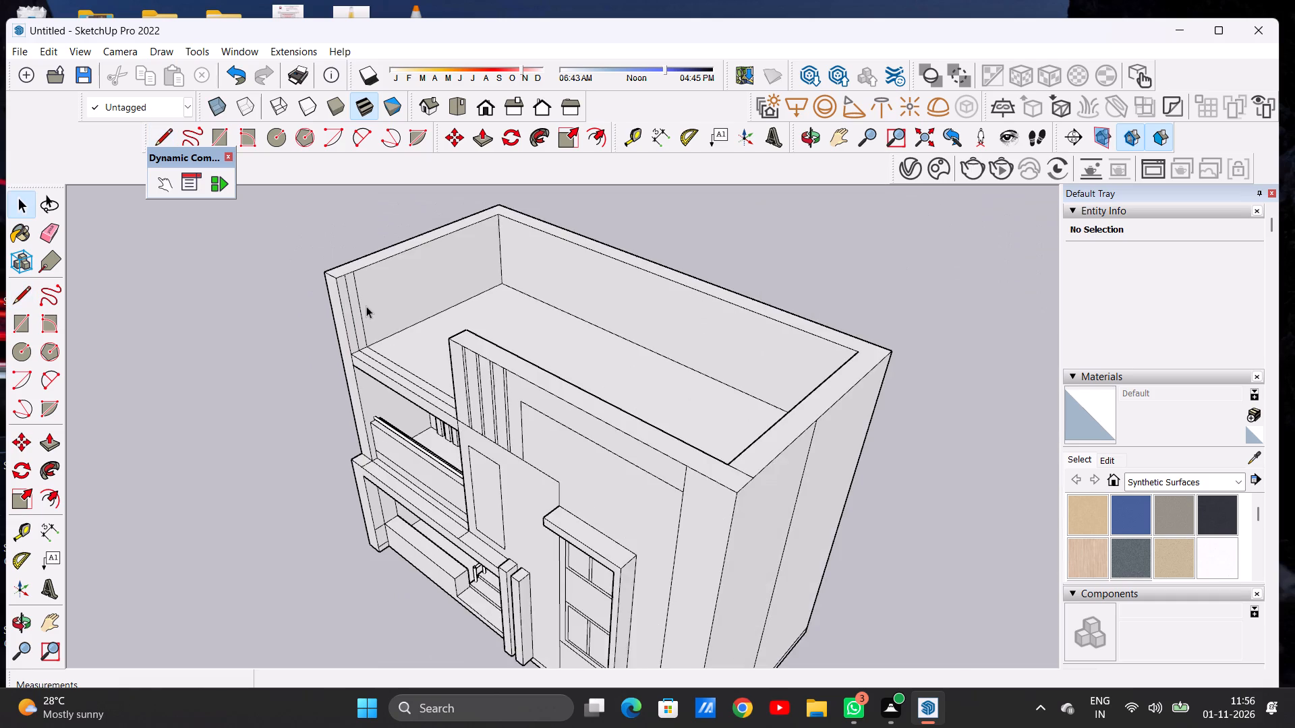
scroll(366, 306, down, 7)
middle_drag(367, 361, 582, 283)
scroll(391, 369, up, 4)
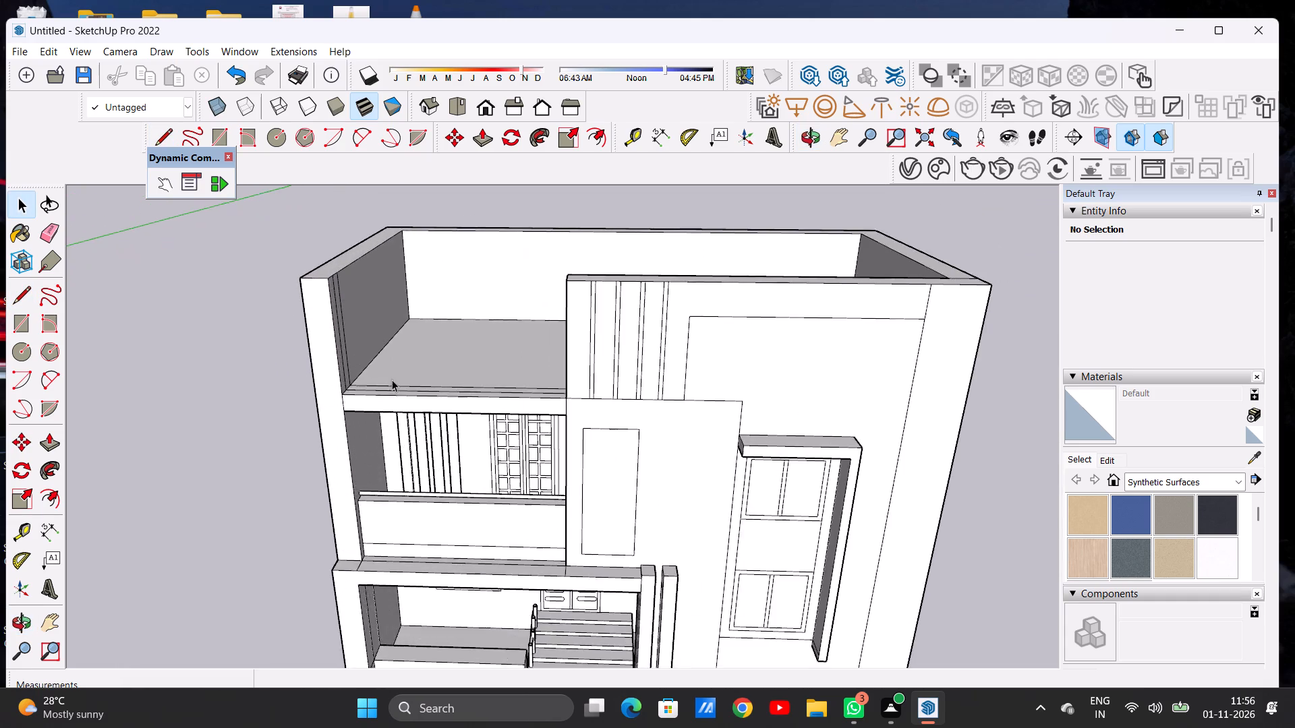
scroll(392, 380, up, 8)
middle_drag(367, 392, 382, 402)
scroll(297, 408, down, 6)
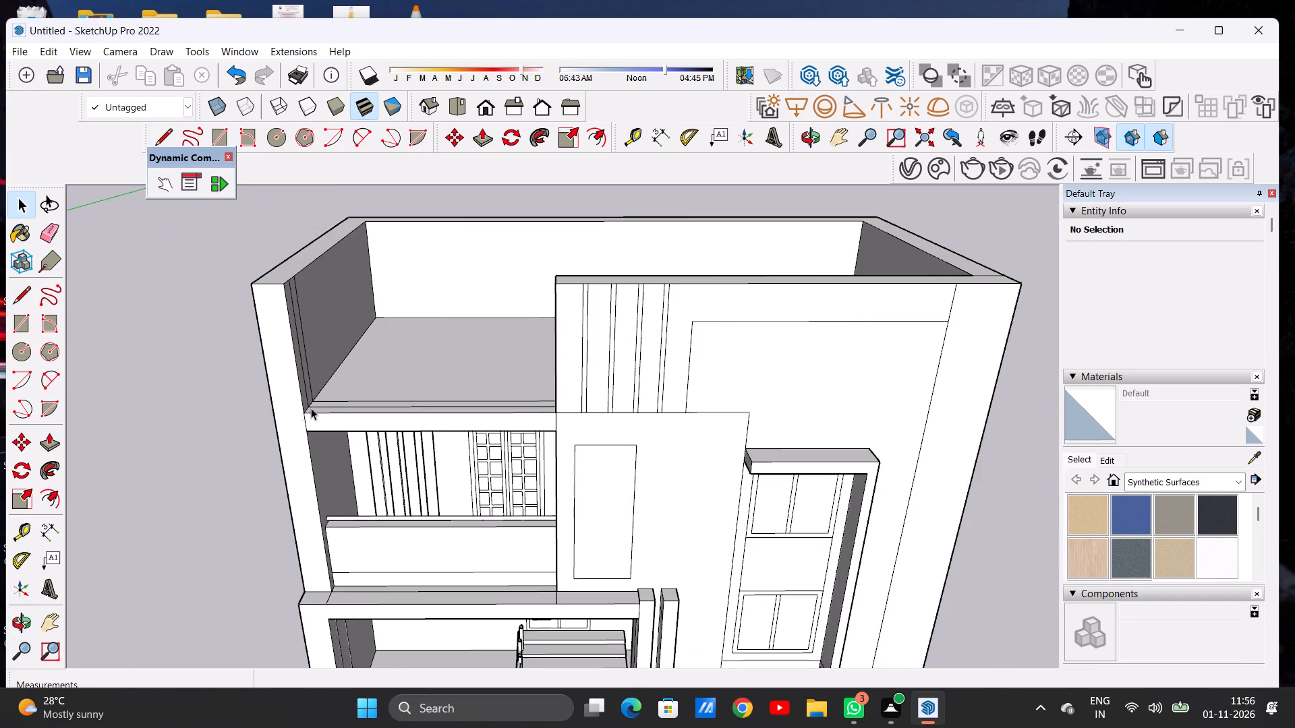
scroll(344, 396, up, 4)
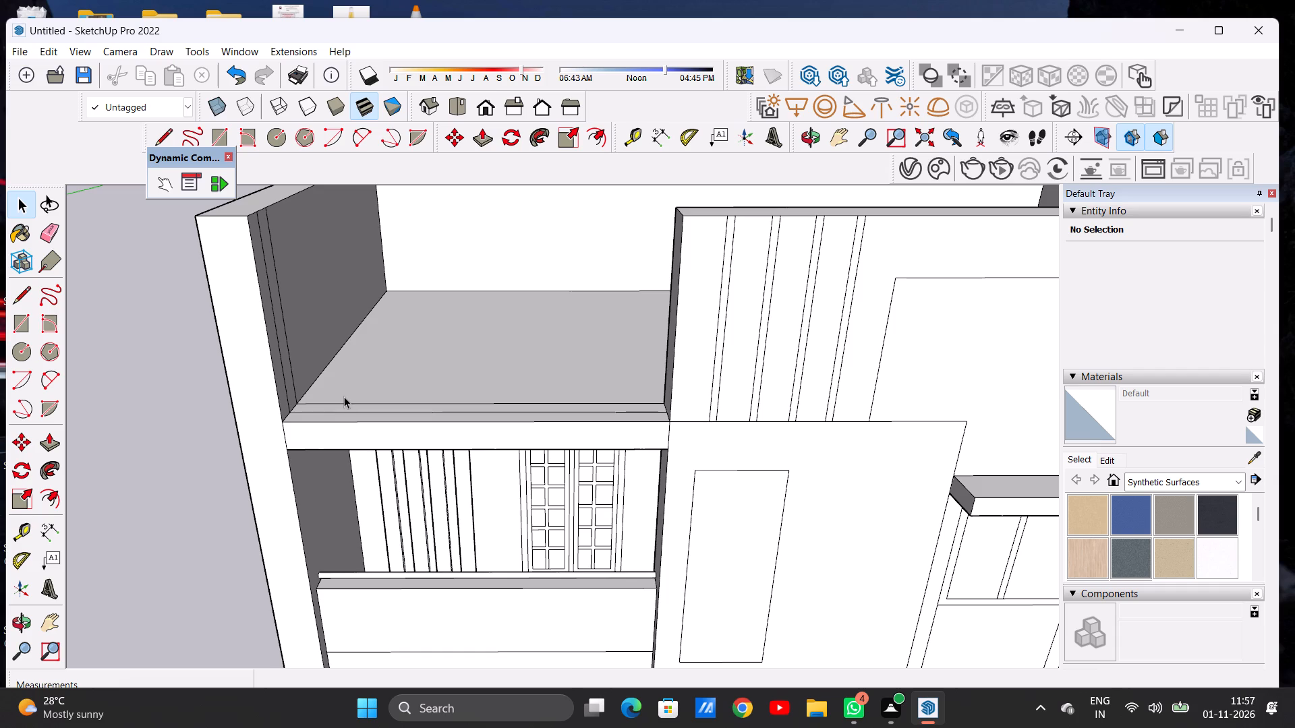
scroll(376, 400, down, 13)
scroll(430, 415, up, 11)
scroll(420, 398, down, 1)
scroll(421, 398, up, 5)
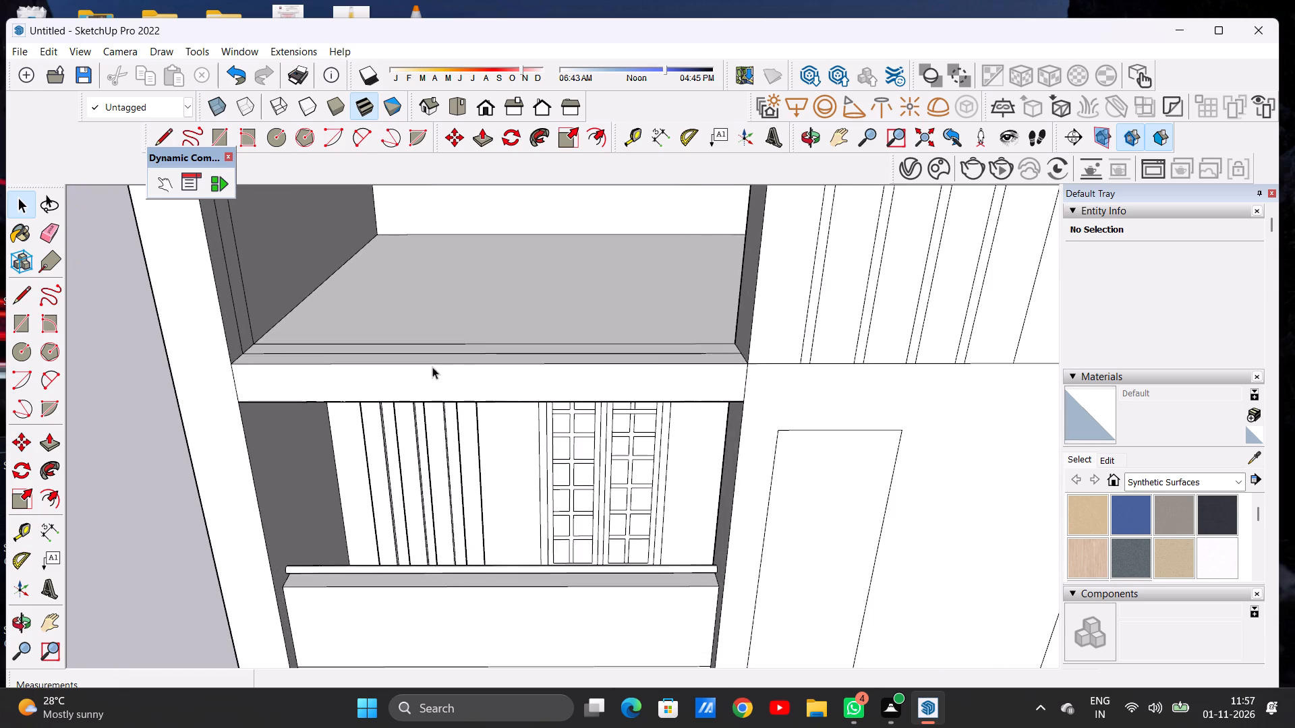
middle_drag(424, 361, 434, 391)
scroll(433, 395, down, 9)
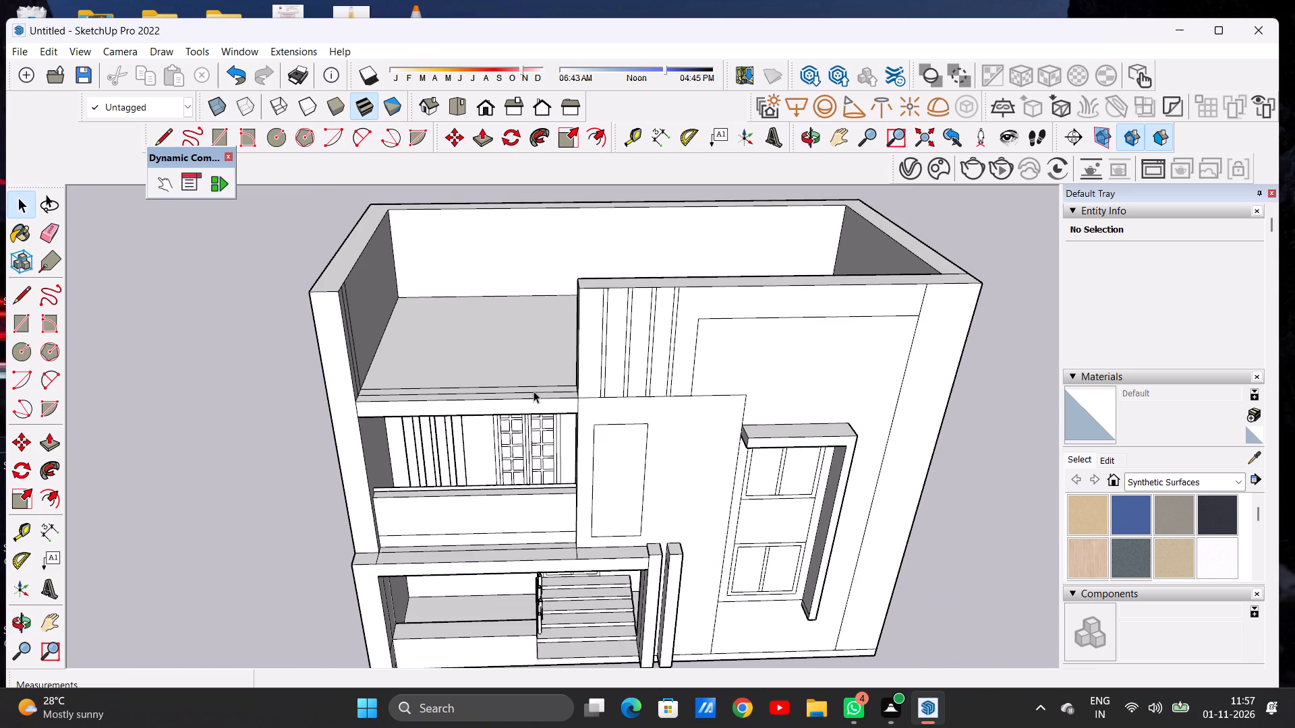
Examine the terrace's front edge, the two floor lines and the front wall from near and far.
scroll(496, 408, down, 4)
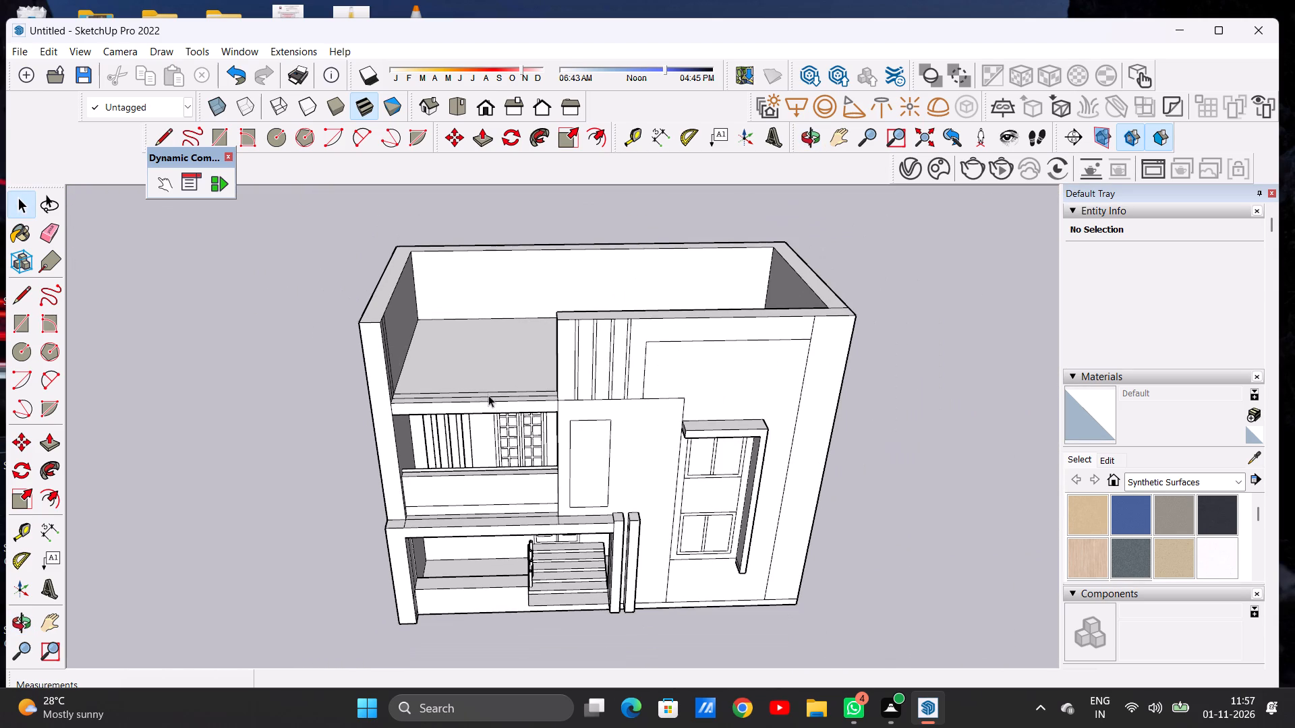
scroll(484, 392, up, 6)
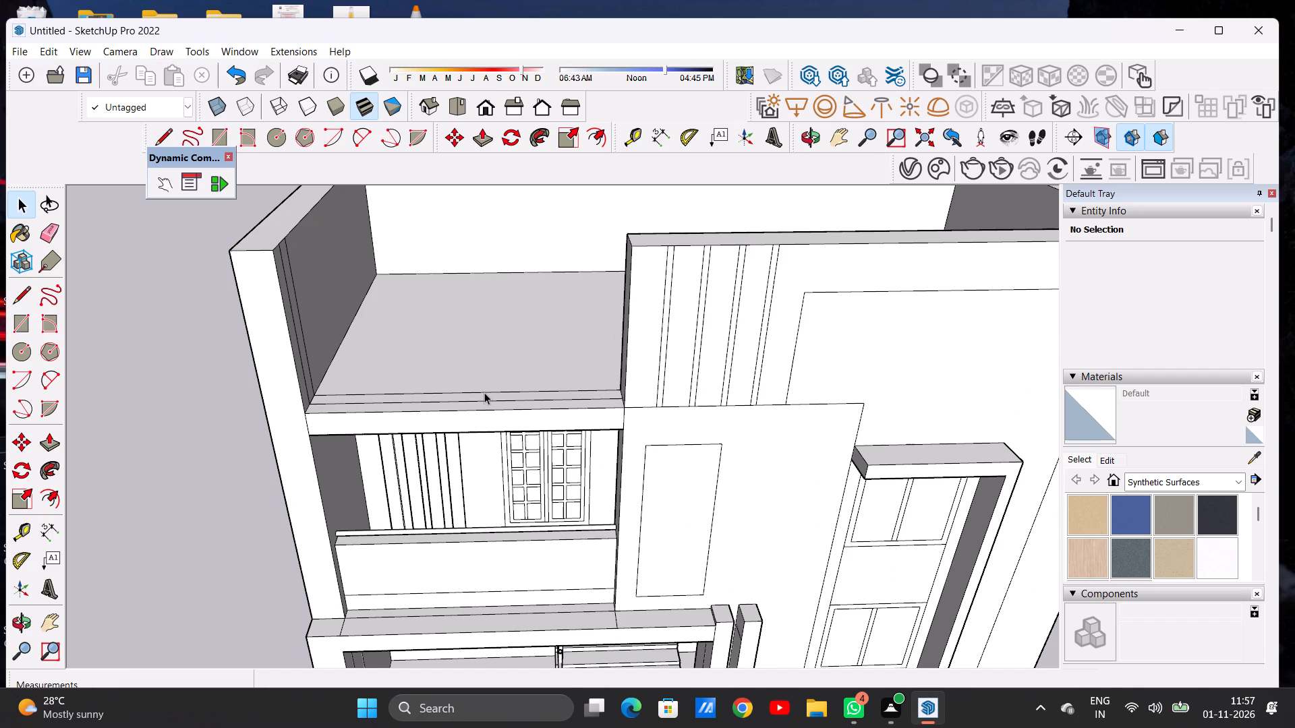
scroll(486, 386, down, 9)
scroll(521, 387, up, 11)
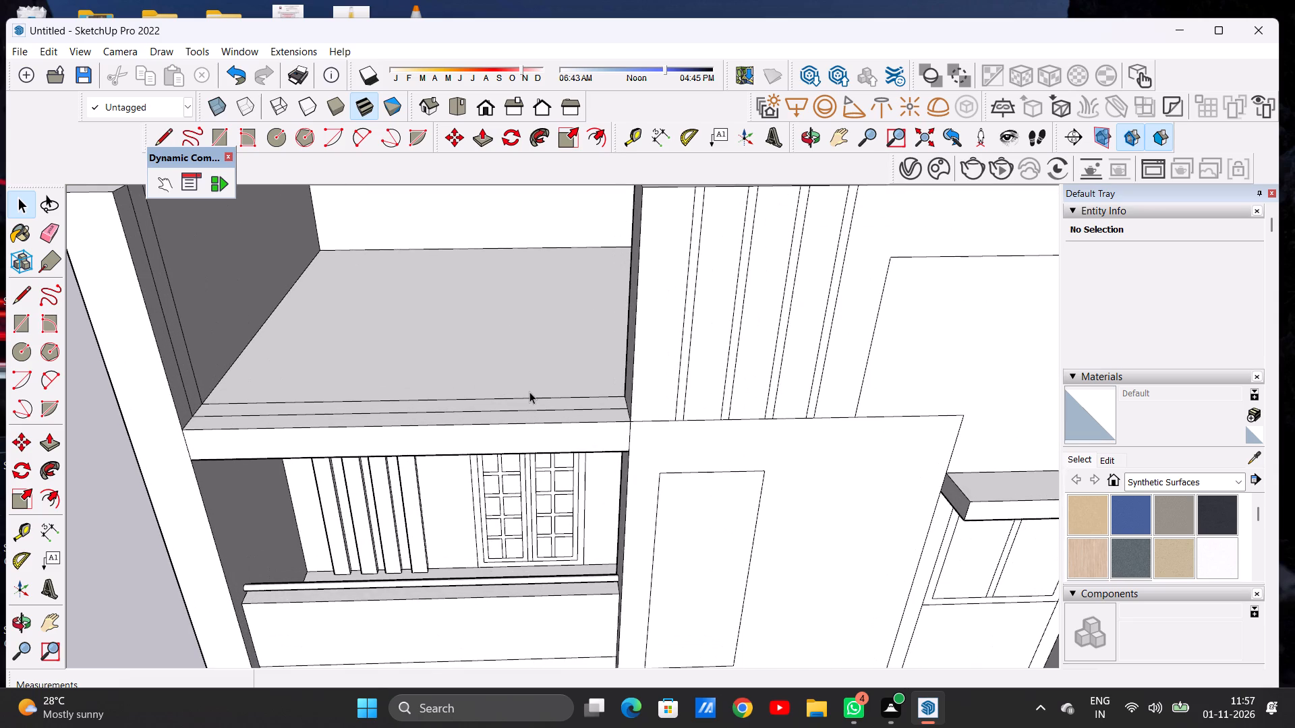
scroll(537, 460, down, 5)
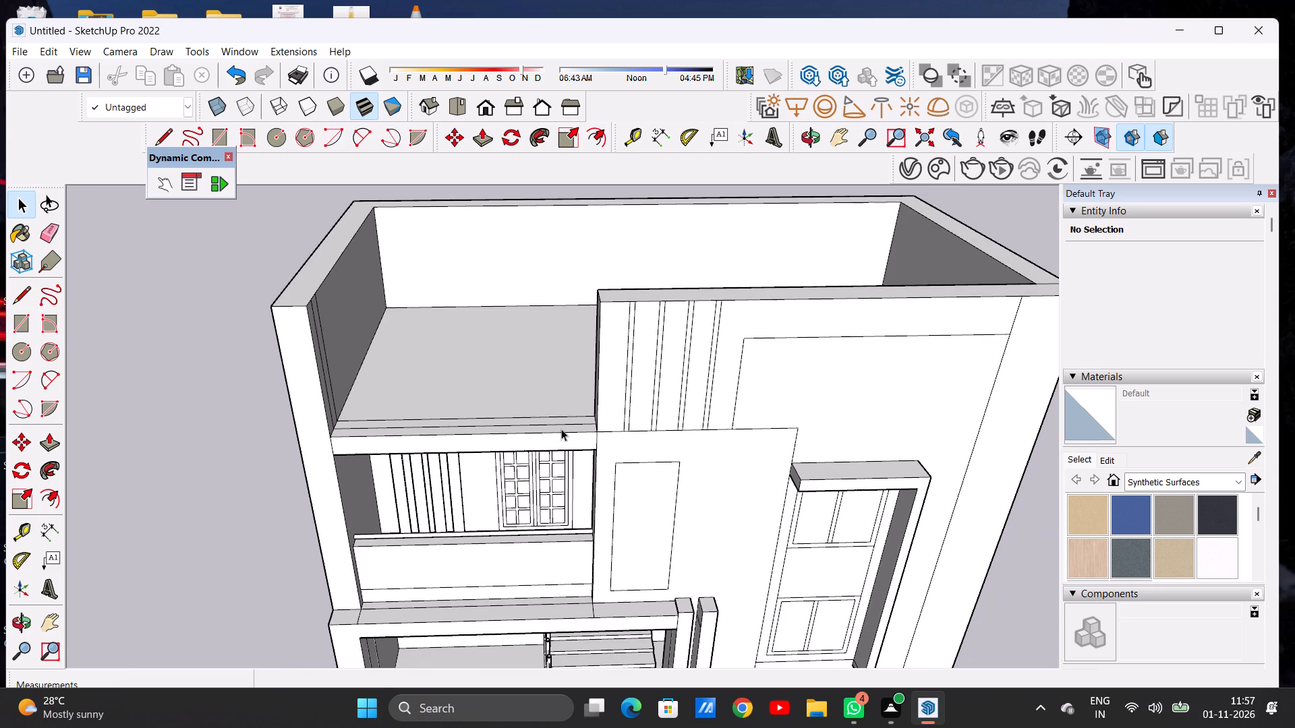
middle_drag(560, 428, 554, 404)
scroll(573, 415, up, 2)
scroll(574, 415, down, 1)
scroll(575, 415, up, 8)
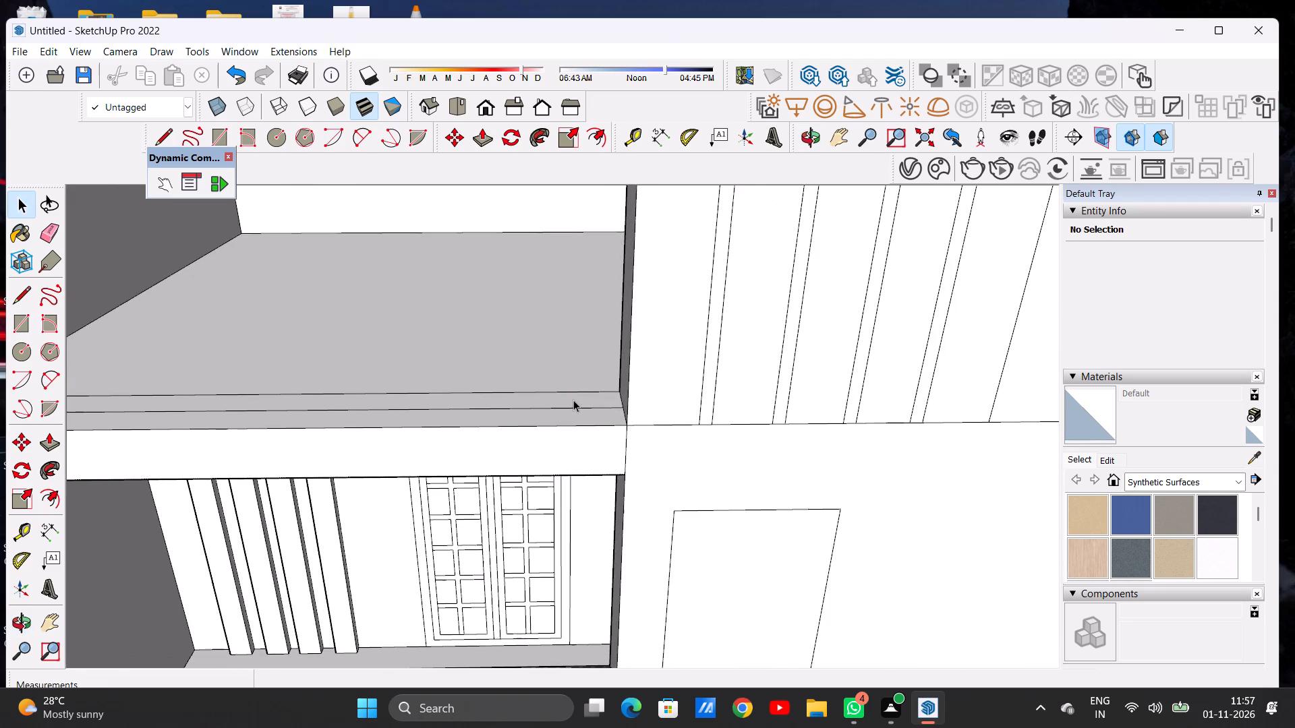
scroll(593, 385, down, 13)
Draw a short line about 10" long across the terrace floor's rear strip, dividing off its end beside the side wall.
middle_drag(481, 373, 480, 384)
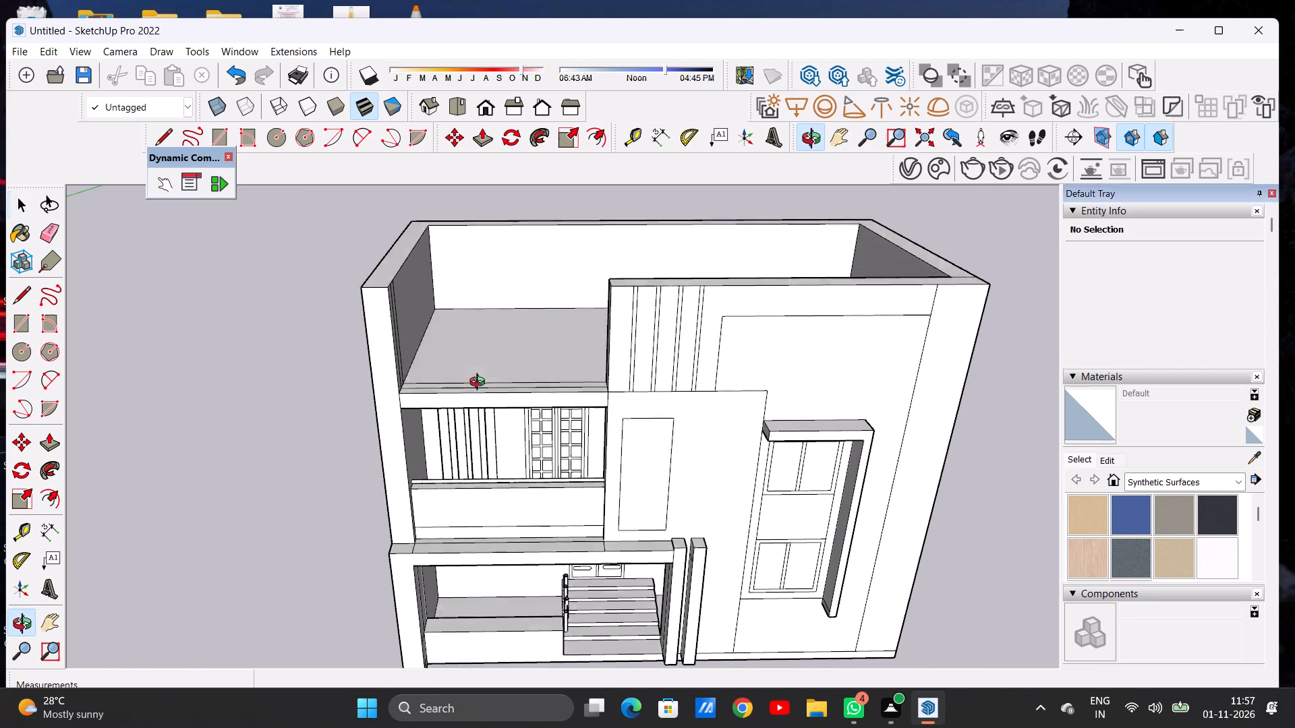
middle_drag(480, 384, 467, 432)
scroll(470, 413, up, 5)
key(l)
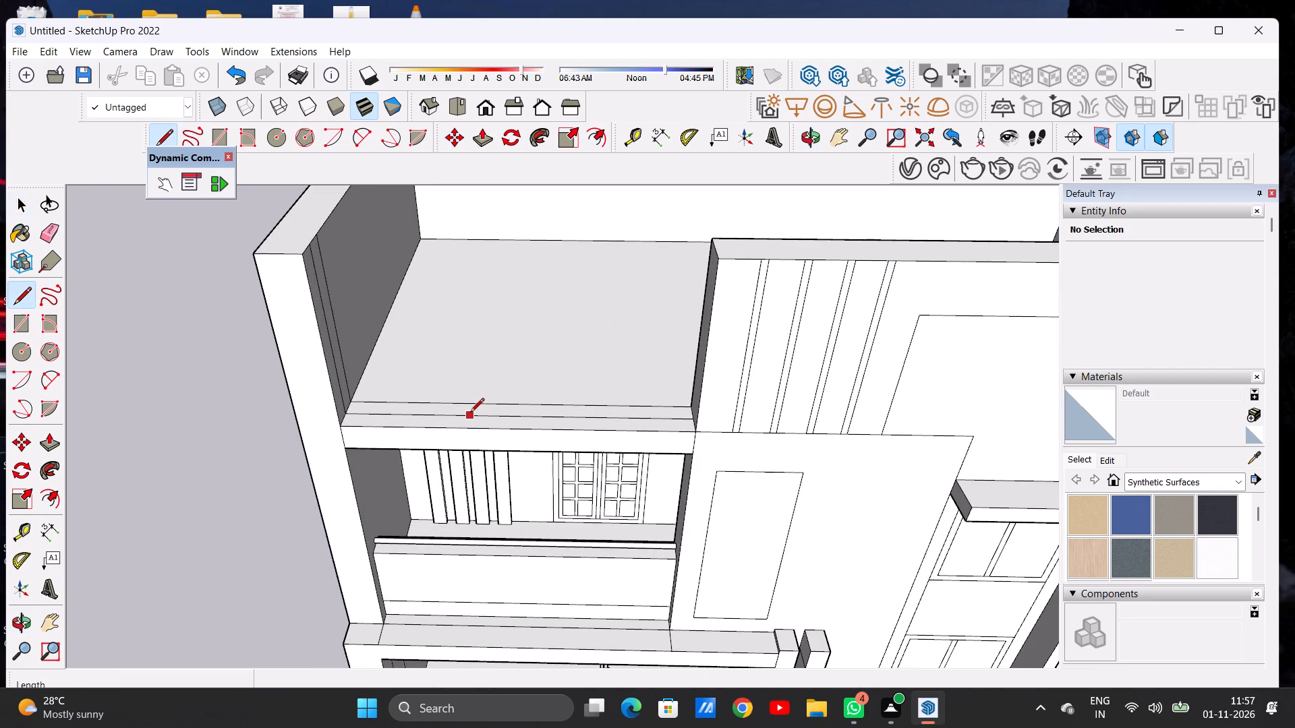
scroll(470, 413, up, 1)
scroll(470, 413, down, 2)
scroll(470, 413, up, 3)
click(460, 402)
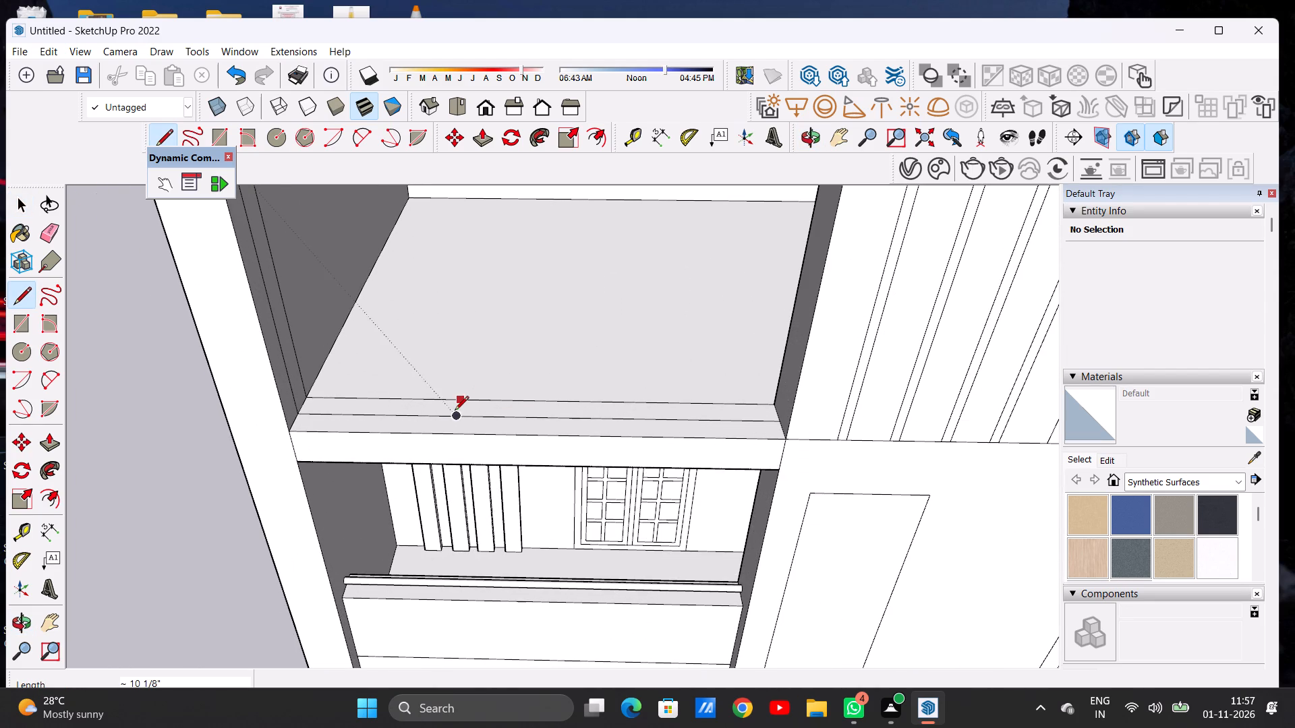
click(453, 416)
key(space)
Push/Pull the divided strip section beside the side wall up about 6' 3" to form an upright panel on the terrace.
scroll(432, 437, down, 14)
middle_drag(427, 450, 436, 418)
scroll(436, 418, down, 1)
scroll(436, 418, up, 1)
scroll(436, 422, down, 1)
scroll(436, 425, up, 4)
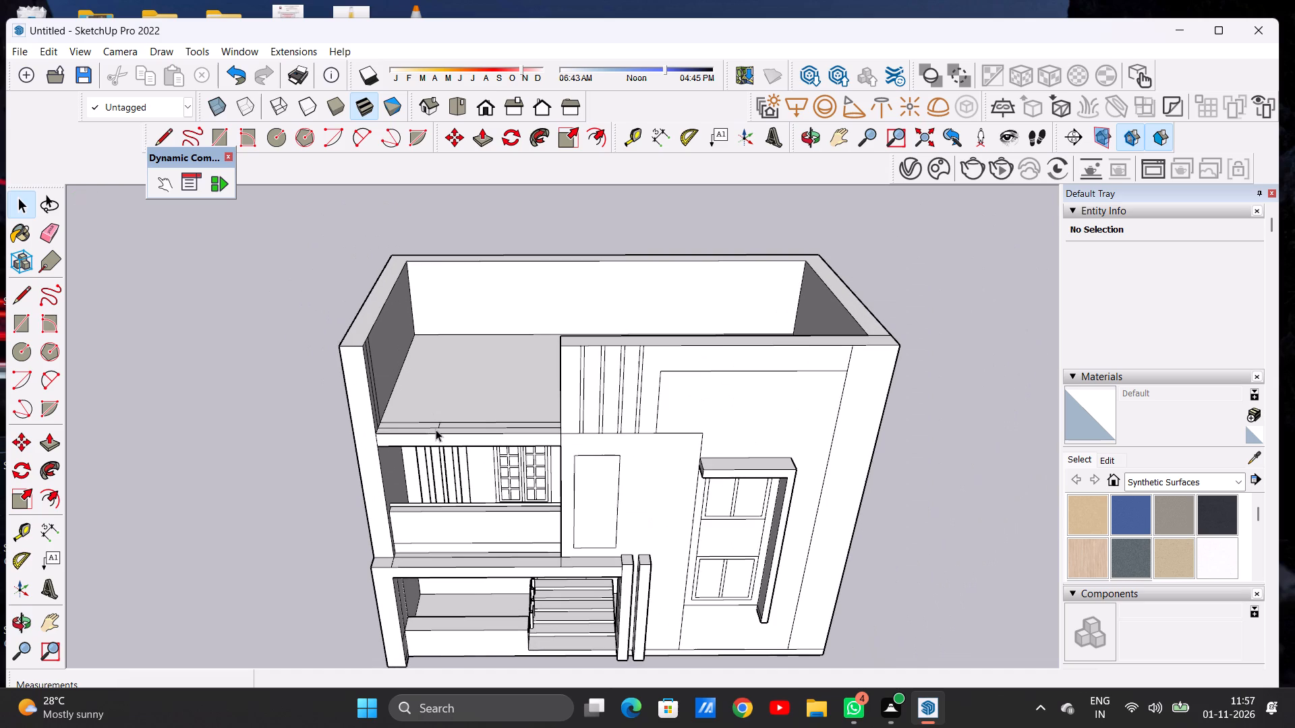
key(p)
scroll(444, 407, up, 7)
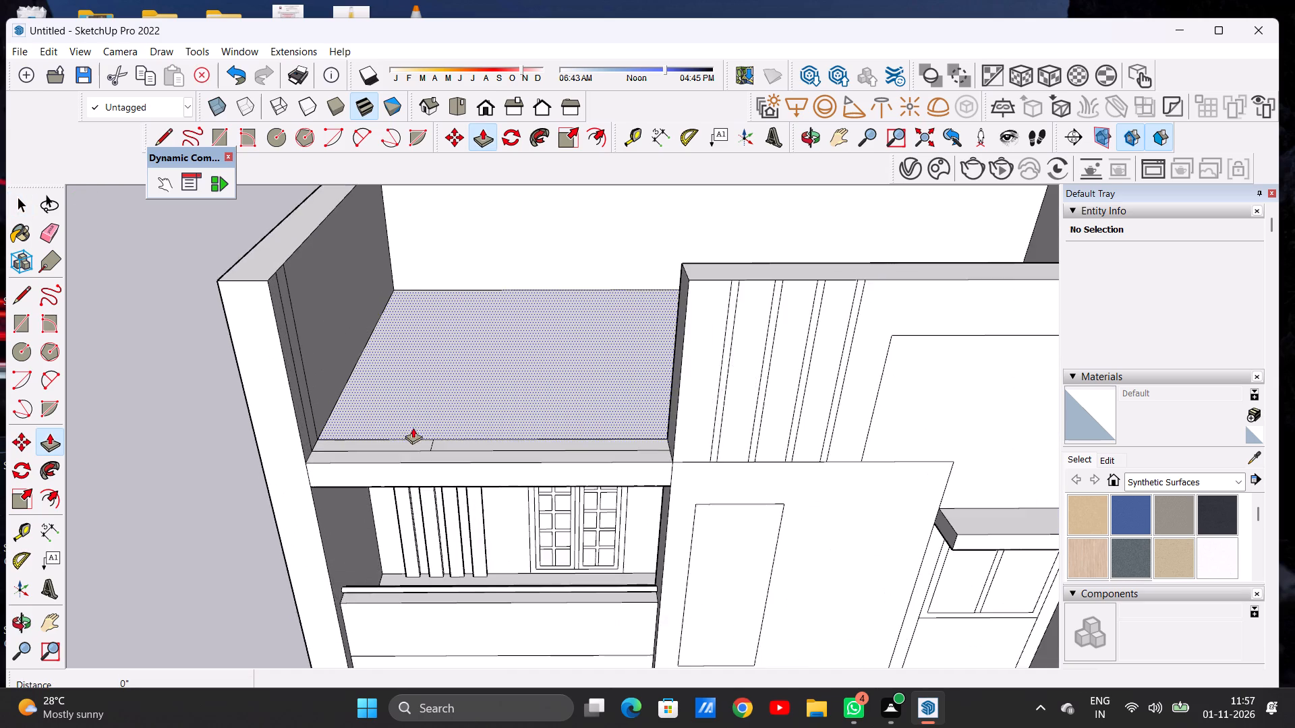
scroll(413, 427, up, 5)
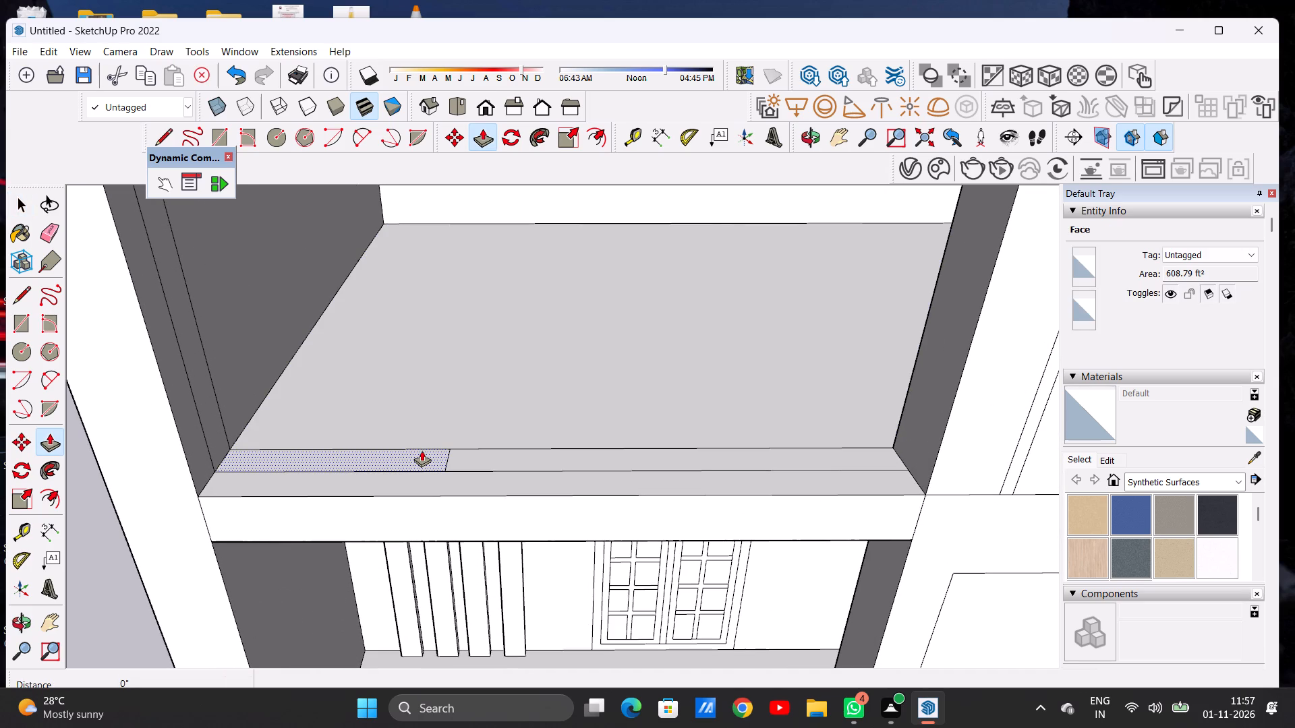
click(422, 450)
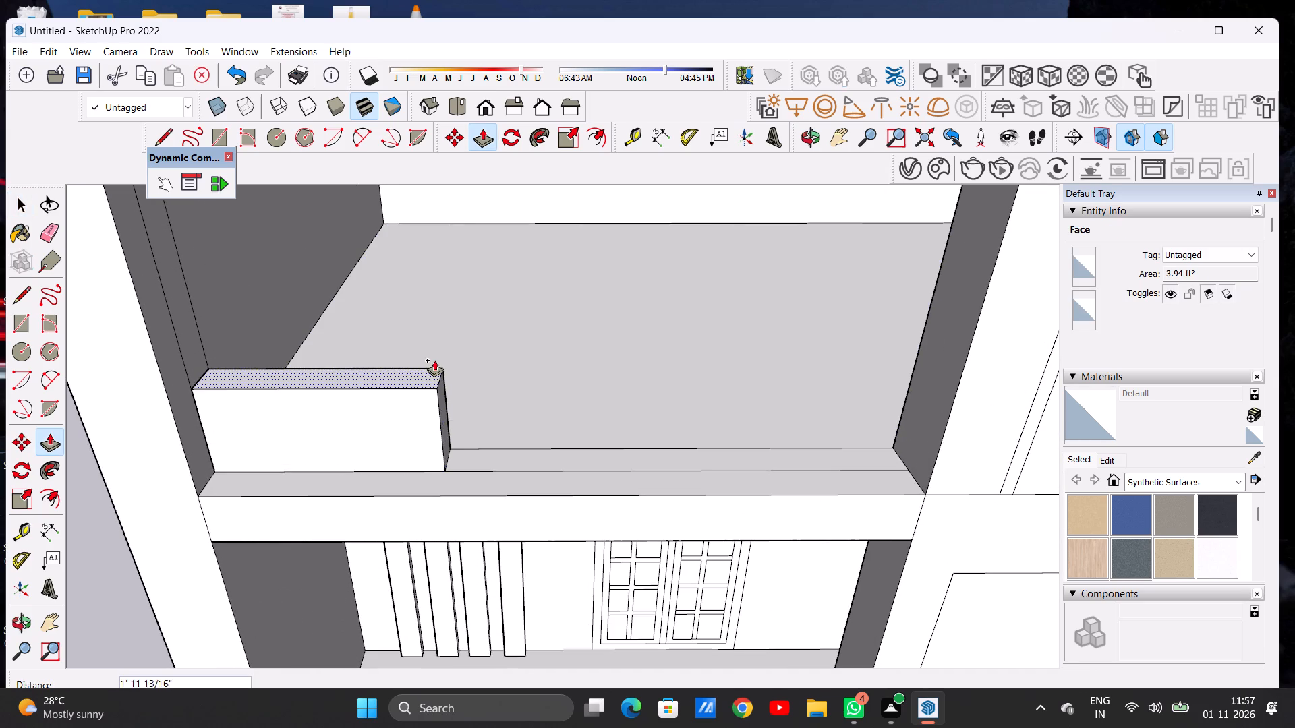
scroll(433, 382, down, 12)
scroll(381, 292, up, 6)
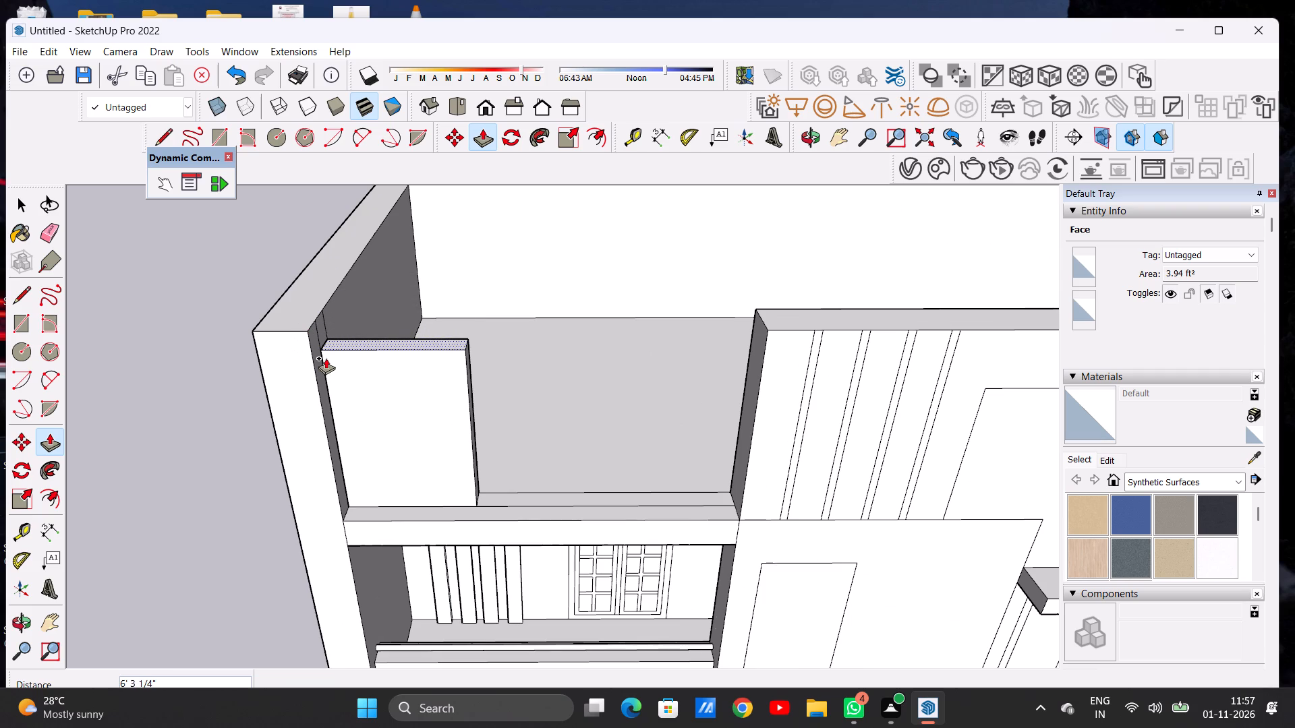
click(326, 358)
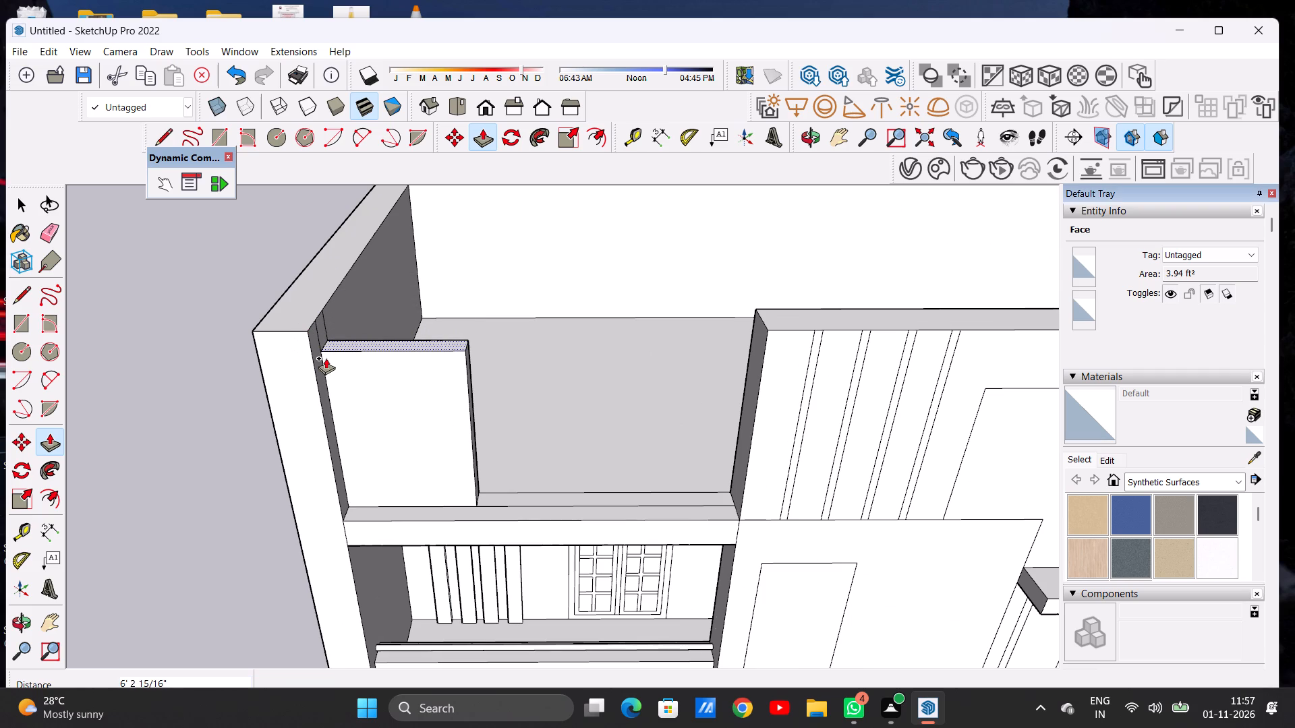
key(space)
Offset the outline of the upright panel's front face inward by about 8".
scroll(290, 388, down, 8)
middle_drag(334, 403, 353, 357)
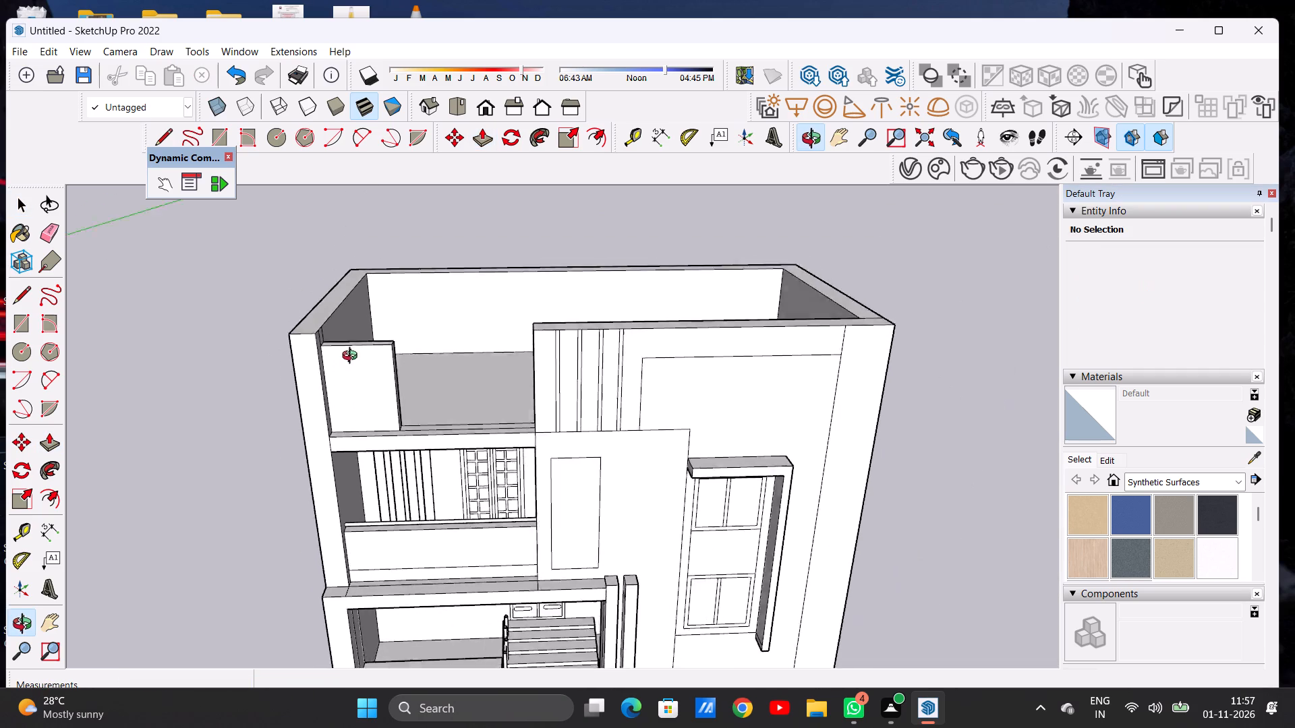
middle_drag(353, 357, 345, 293)
scroll(366, 342, up, 6)
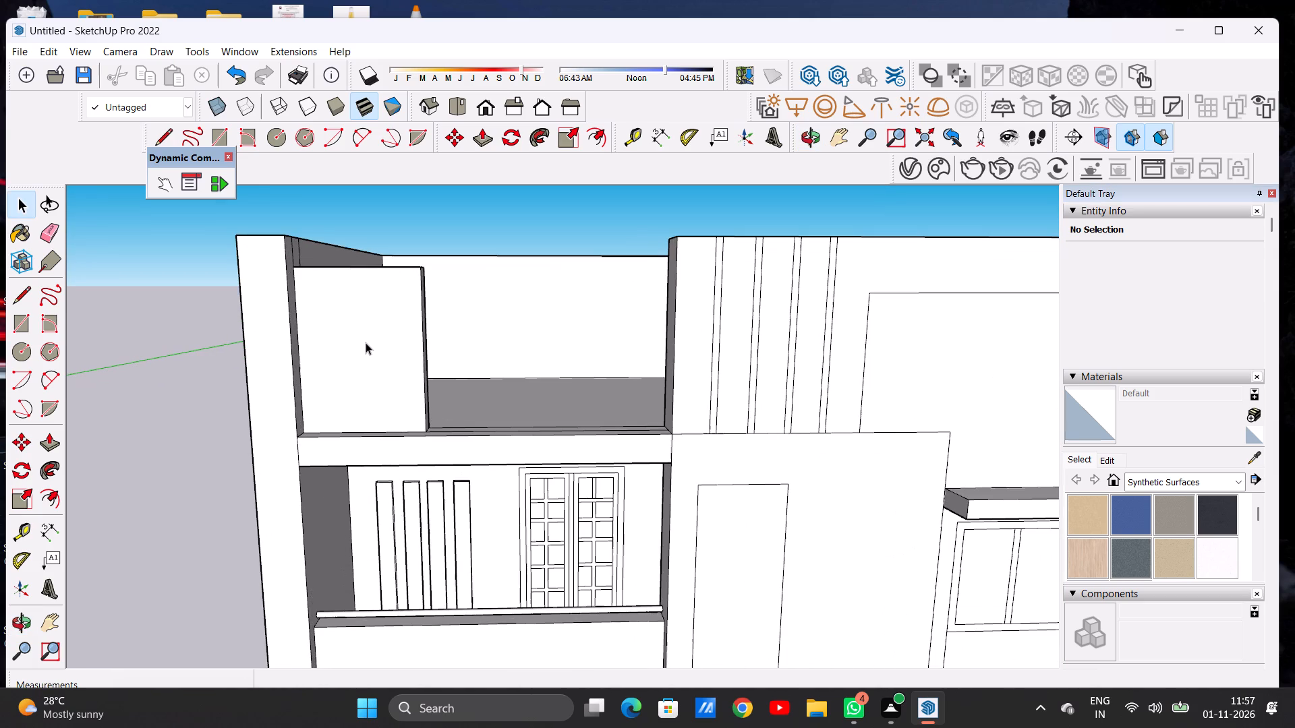
key(o)
key(f)
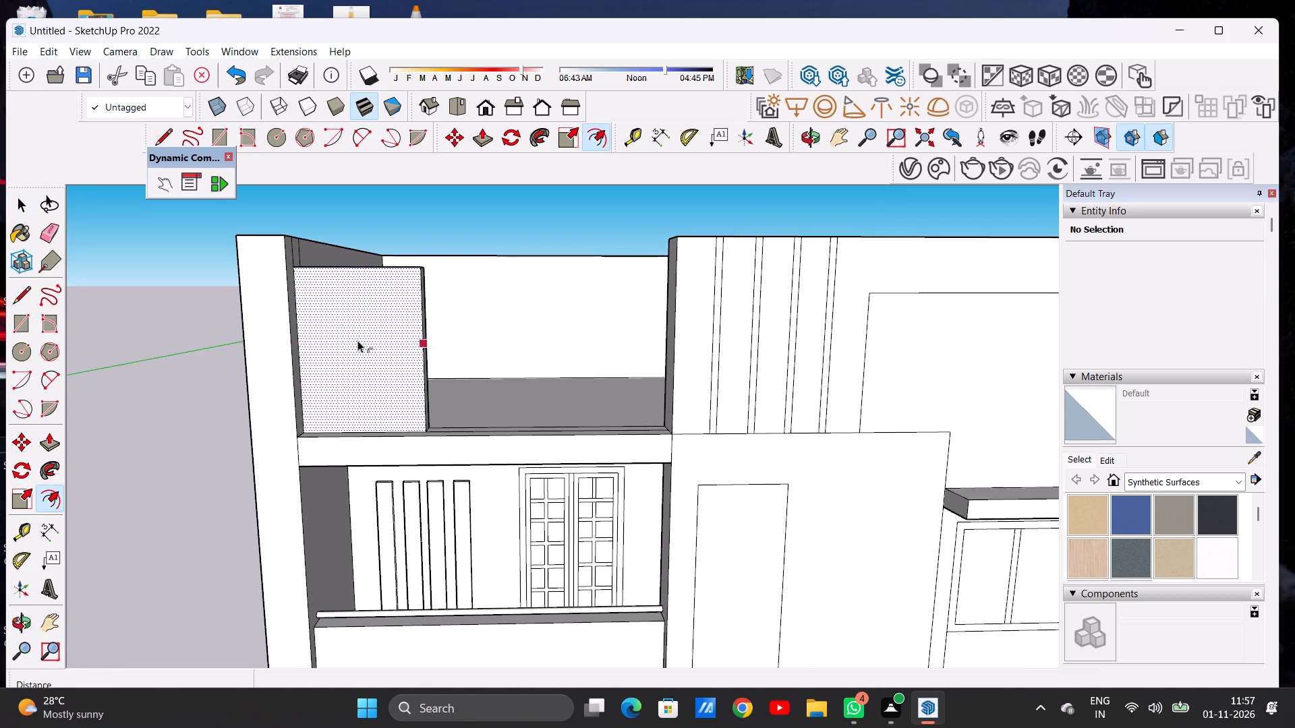
click(339, 285)
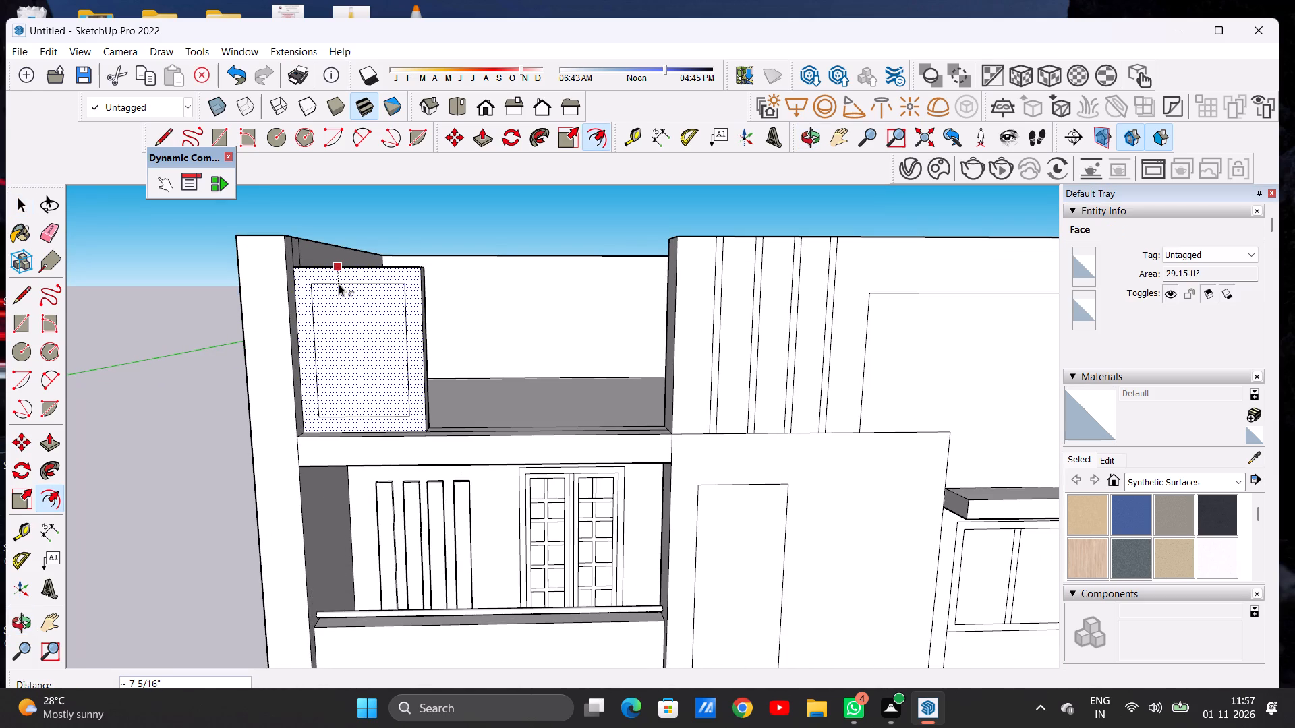
click(343, 285)
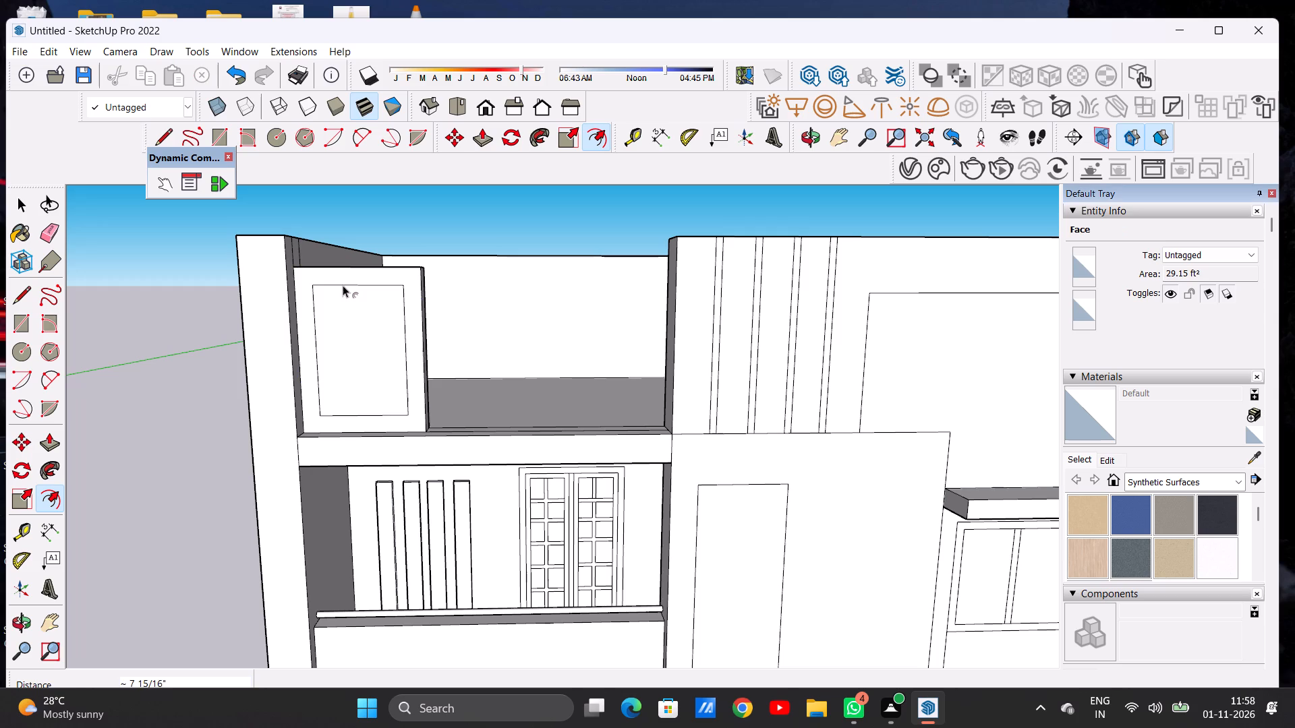
key(space)
Push/Pull the border around the panel's front face outward about 4 1/4" to form a raised frame.
scroll(370, 393, down, 5)
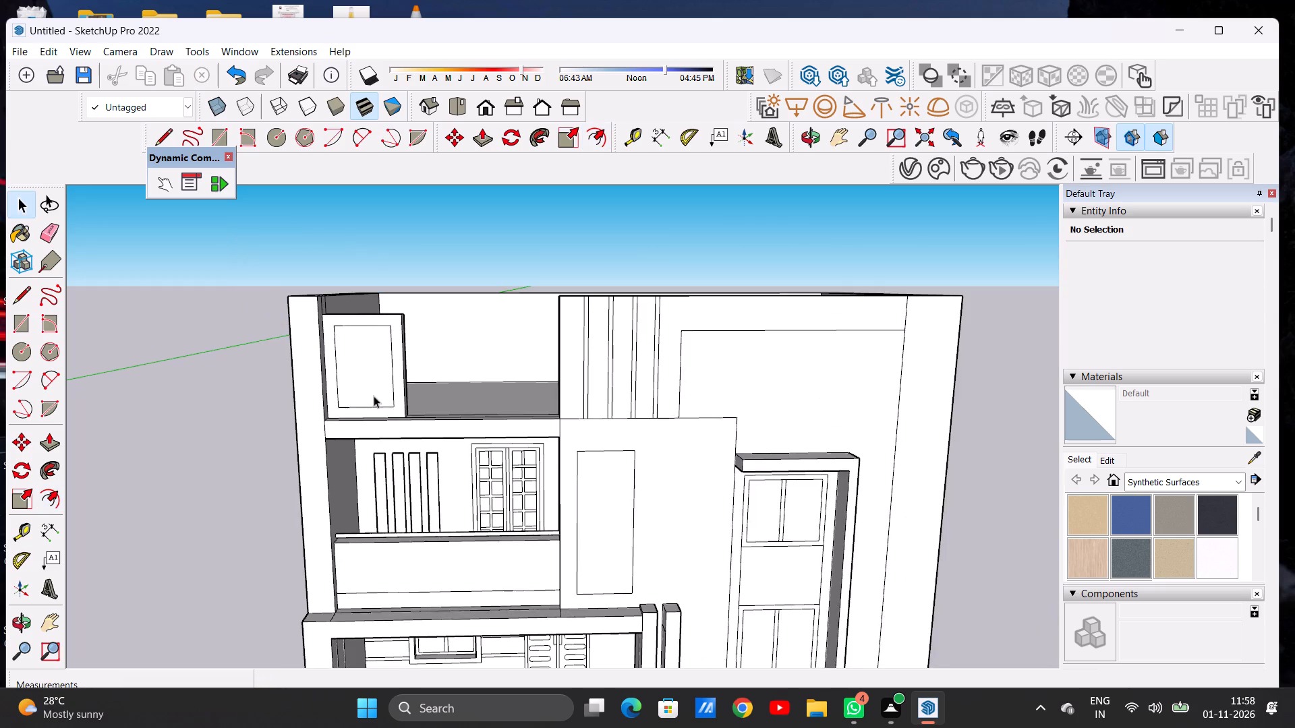
middle_drag(397, 401, 209, 491)
scroll(384, 389, up, 6)
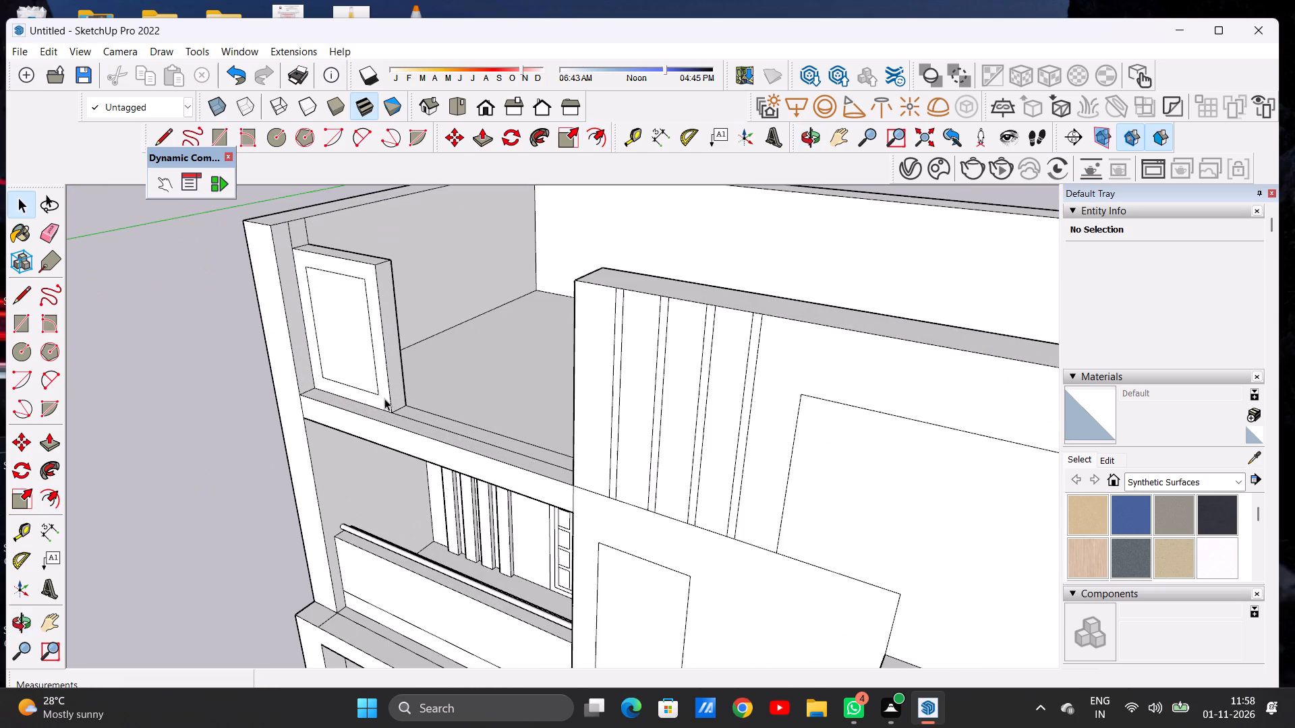
key(p)
scroll(399, 390, up, 7)
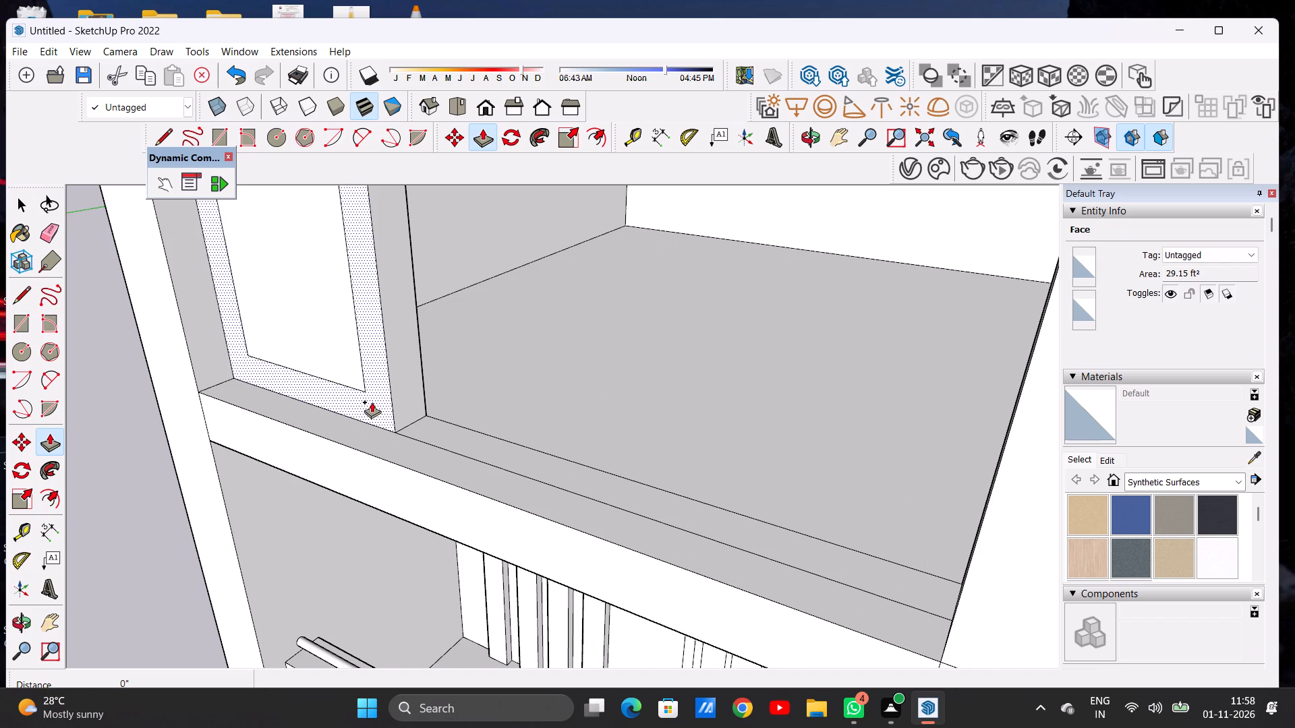
click(379, 395)
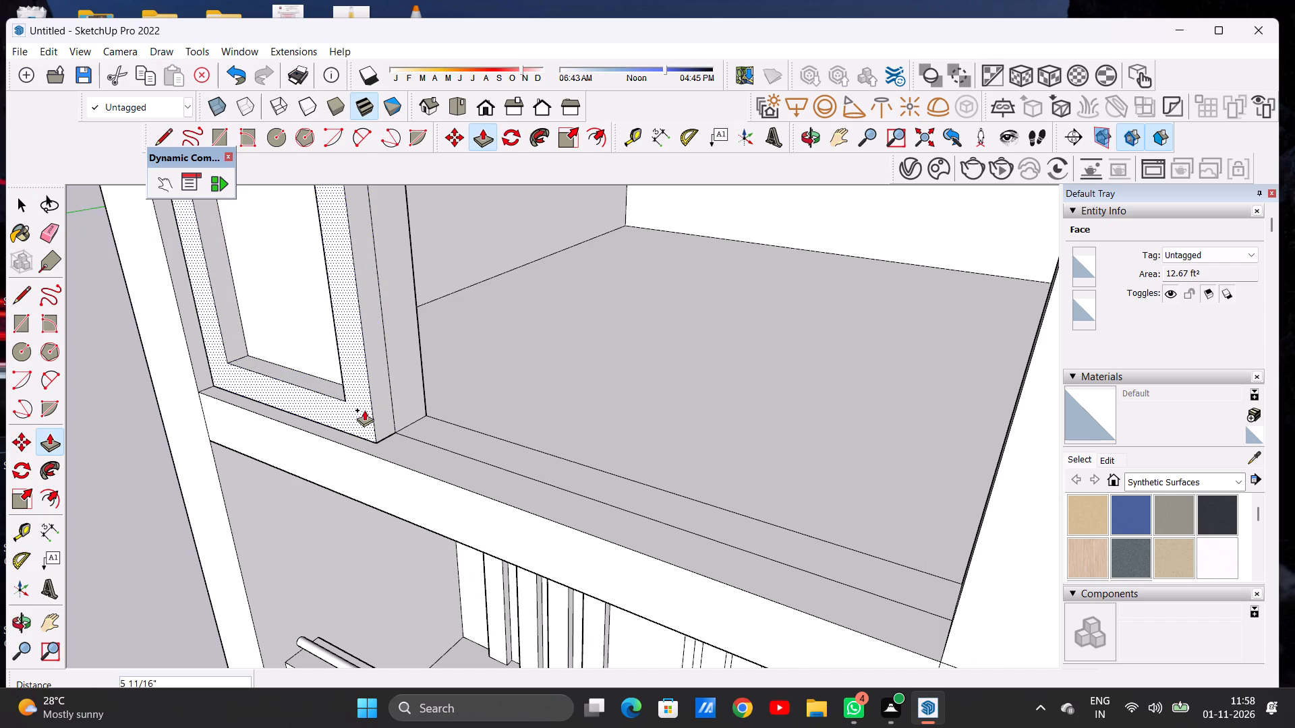
click(369, 410)
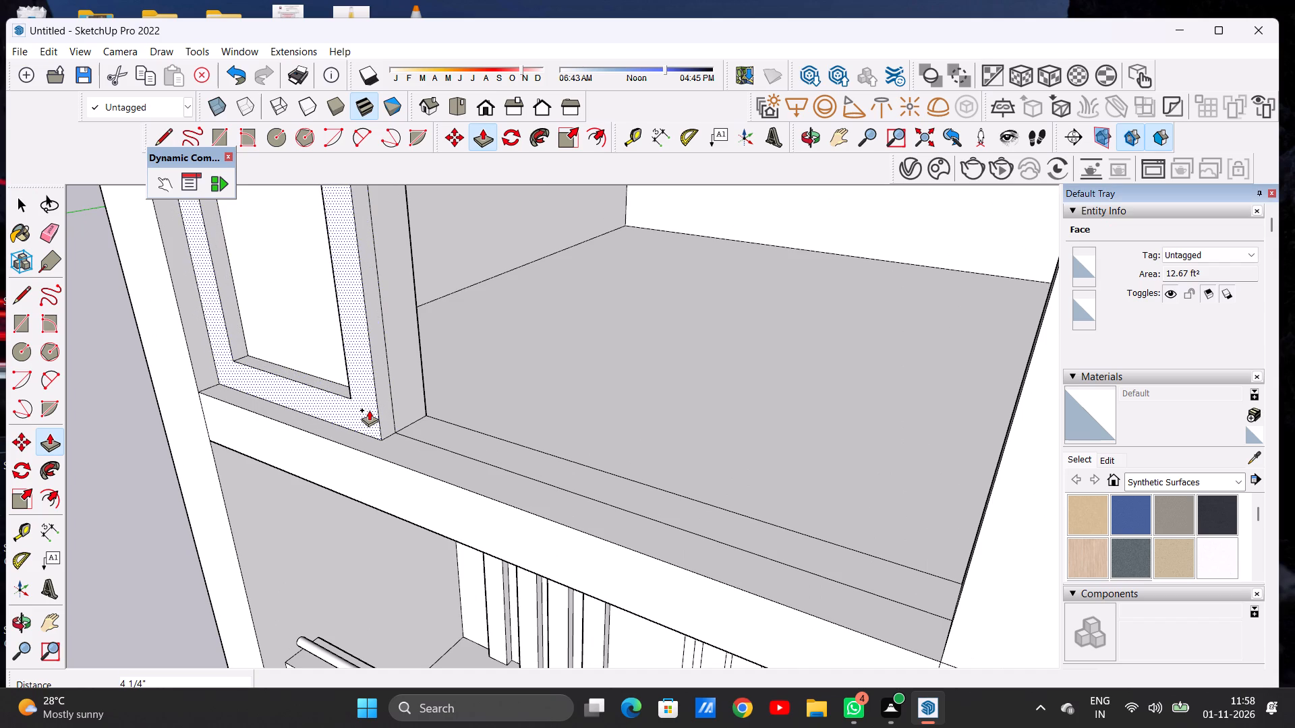
key(space)
Push/Pull the rest of the terrace floor's rear strip, between the framed panel and the front wall, up about 6".
scroll(363, 409, down, 4)
scroll(363, 409, up, 1)
scroll(363, 409, down, 6)
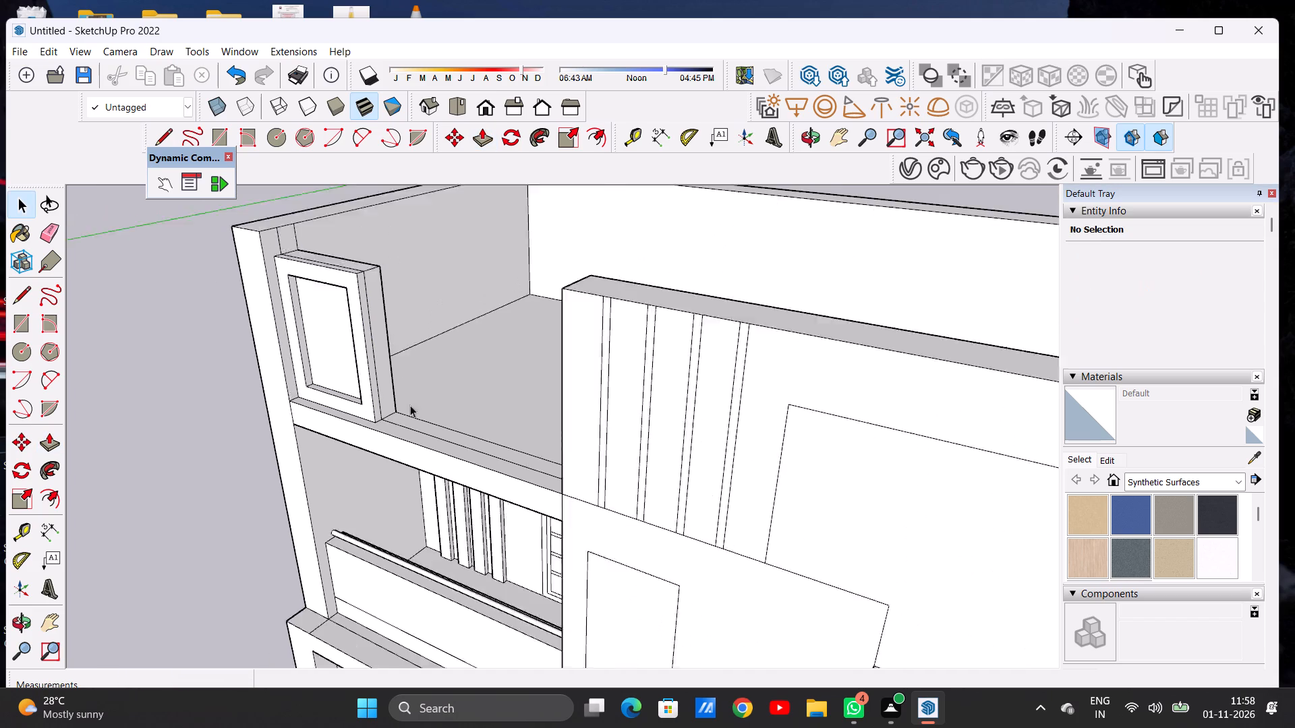
scroll(410, 405, down, 3)
middle_drag(388, 408, 553, 360)
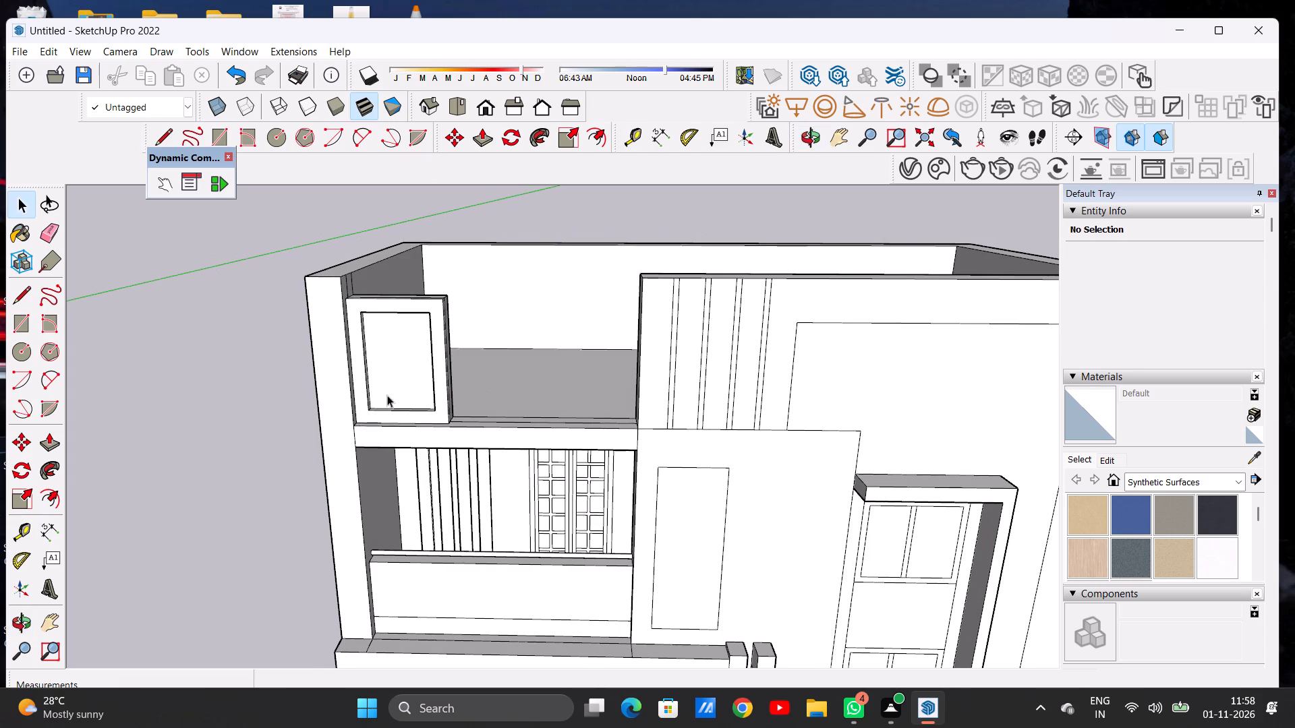
scroll(360, 396, down, 7)
scroll(426, 400, up, 6)
scroll(428, 410, down, 1)
scroll(436, 411, up, 7)
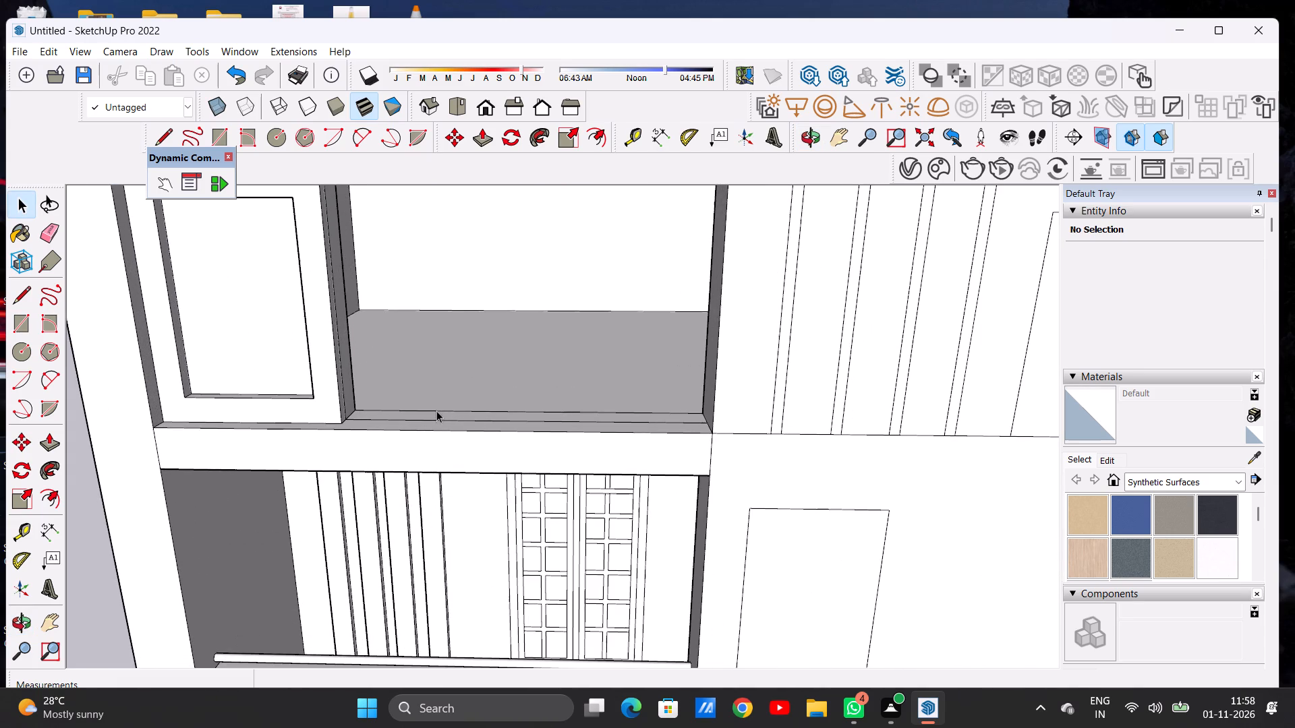
scroll(422, 375, down, 5)
middle_drag(483, 393, 487, 414)
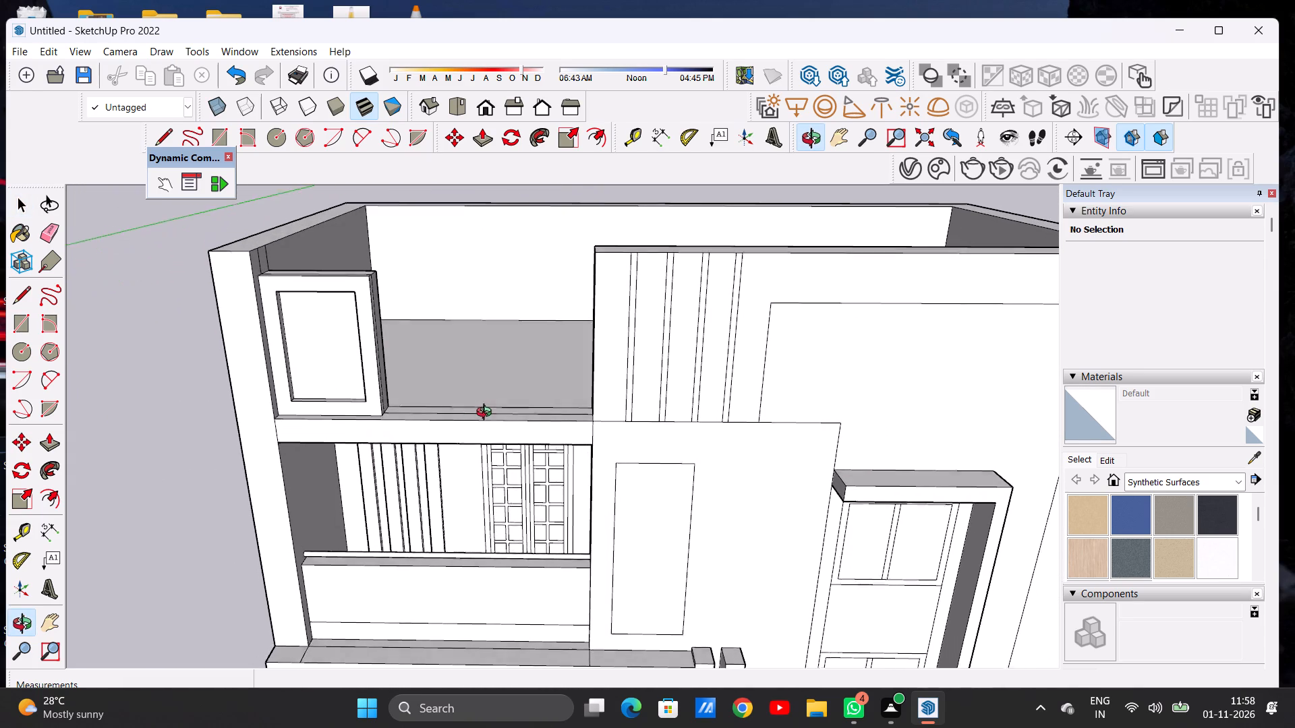
middle_drag(487, 414, 487, 415)
scroll(510, 417, up, 8)
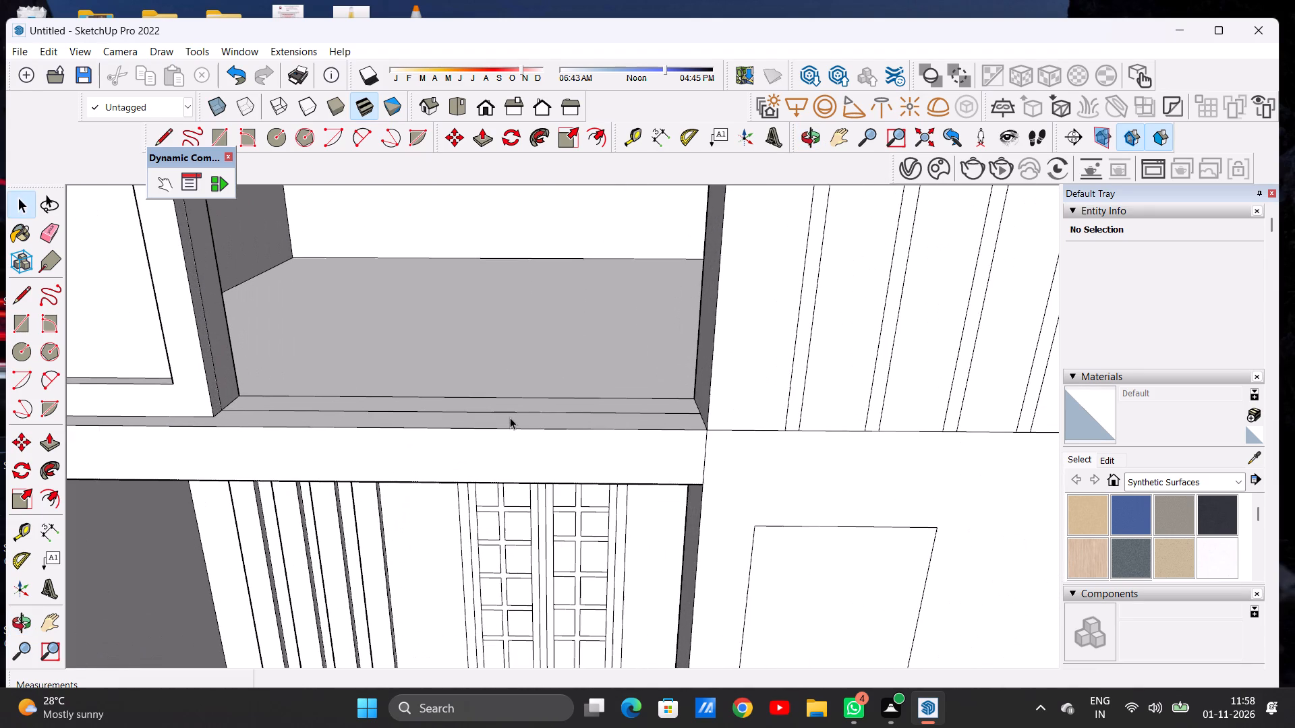
key(p)
scroll(662, 401, up, 6)
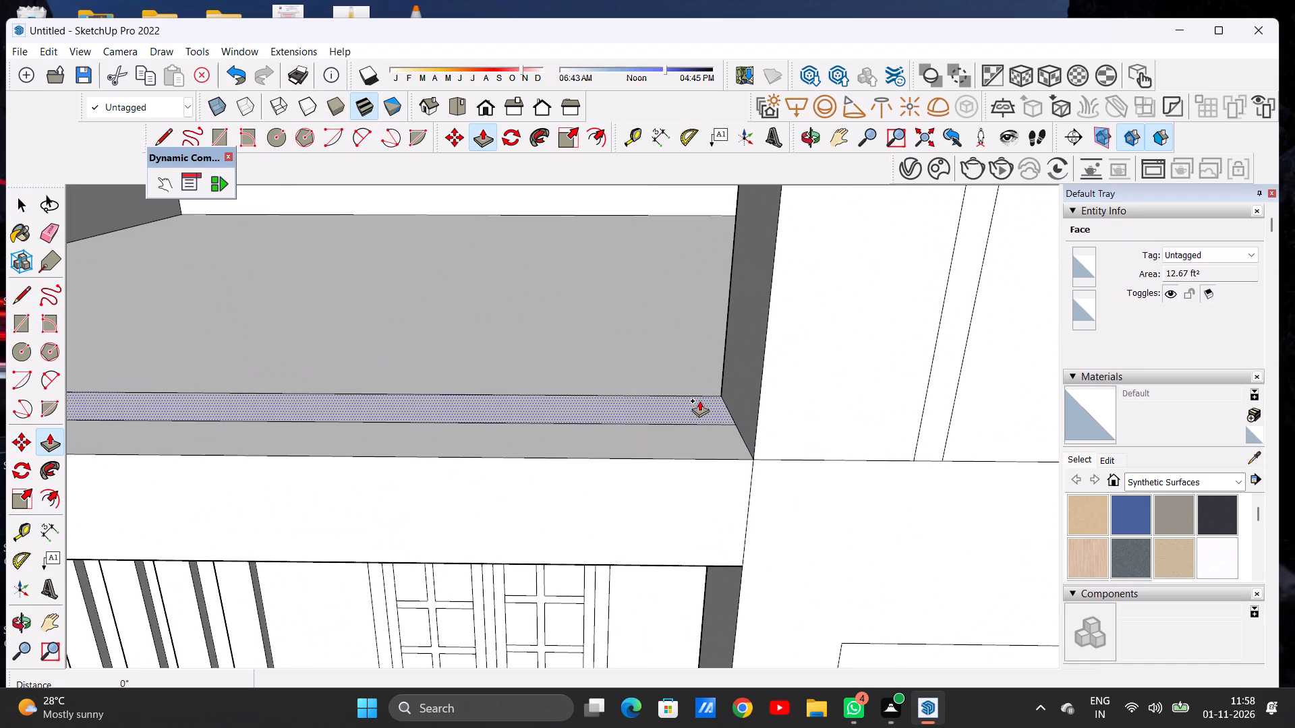
click(699, 400)
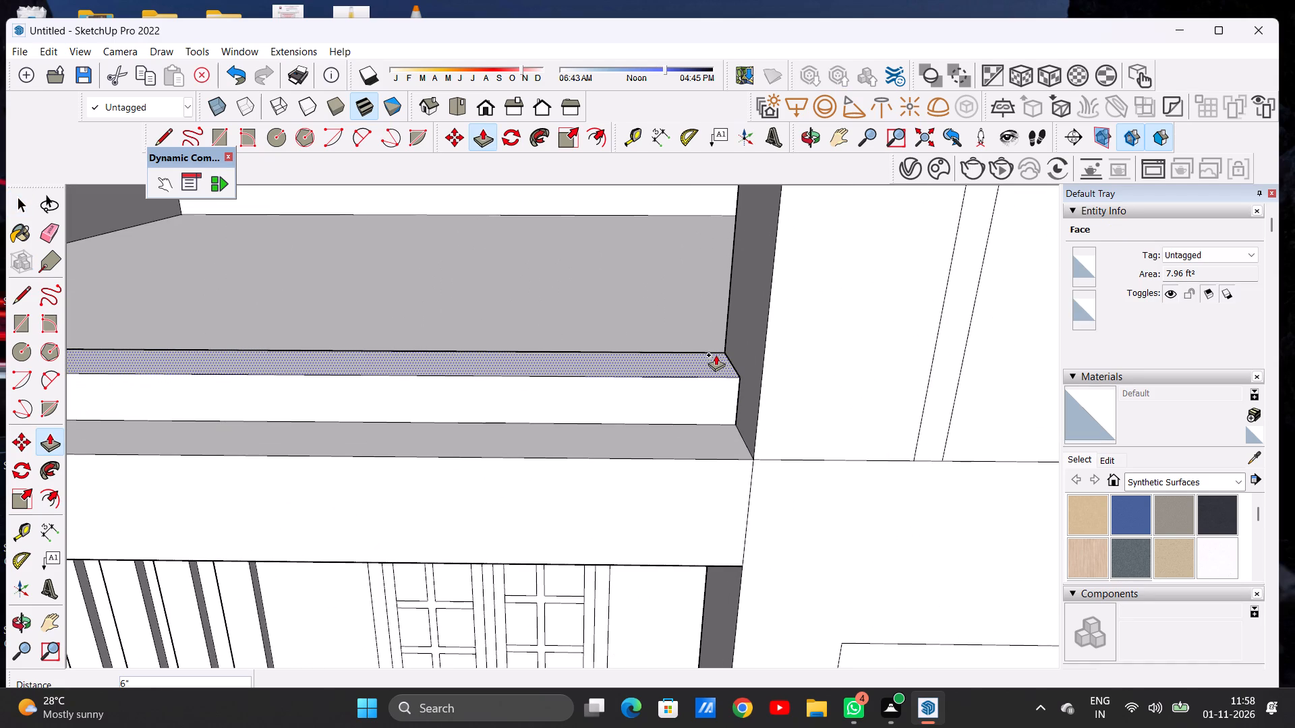
click(719, 361)
key(space)
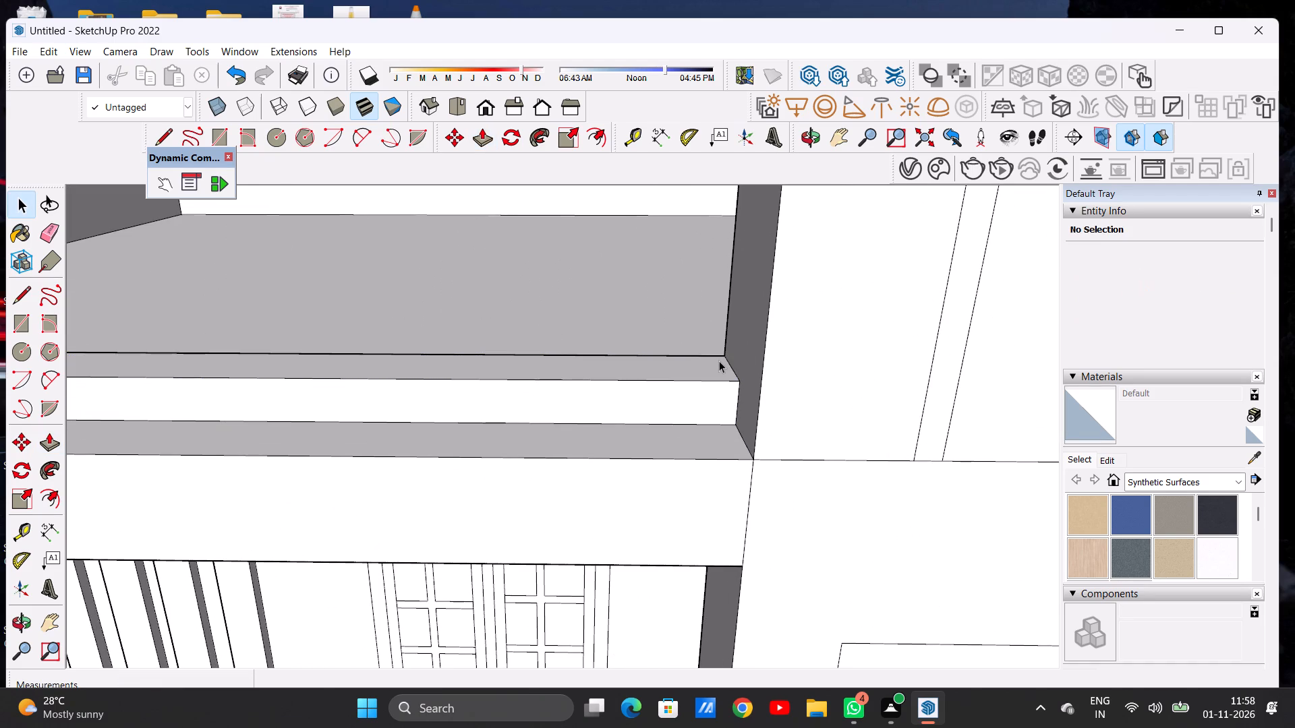
Draw a circle about 2" in radius near the top of the framed panel's side face, towards the terrace opening.
scroll(615, 377, down, 20)
middle_drag(513, 407, 507, 360)
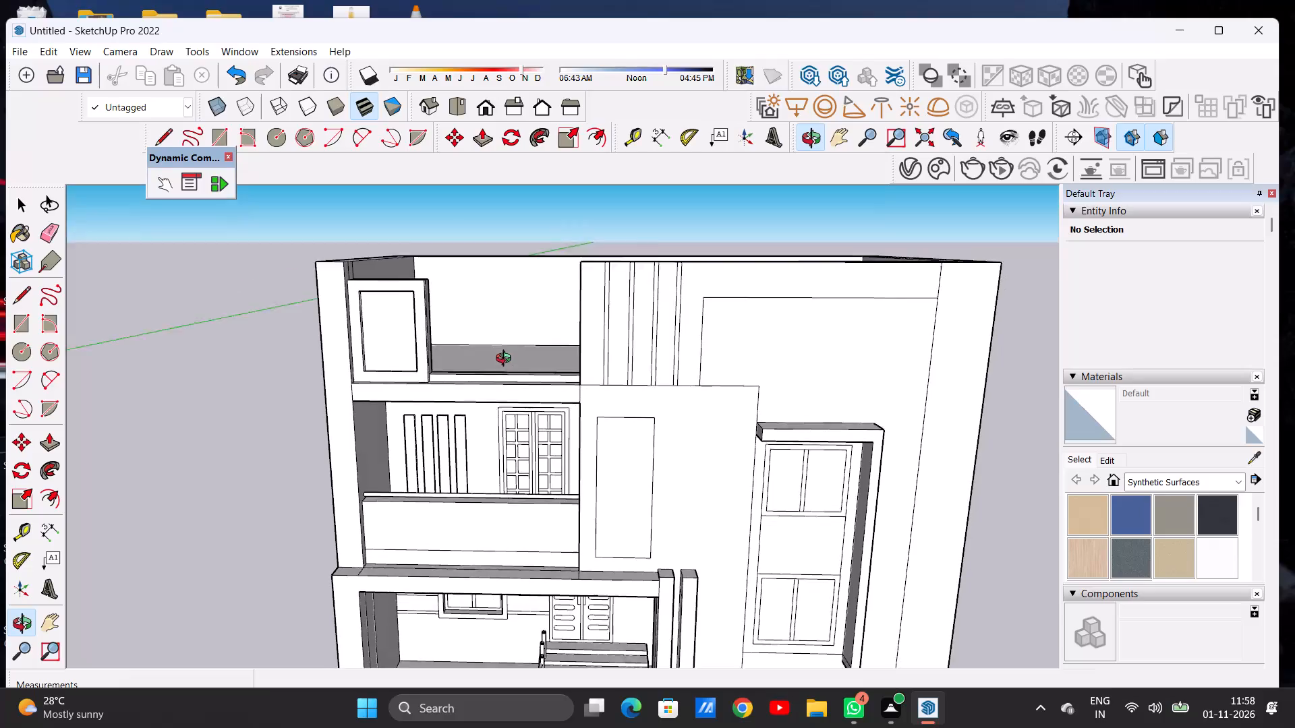
middle_drag(507, 360, 506, 351)
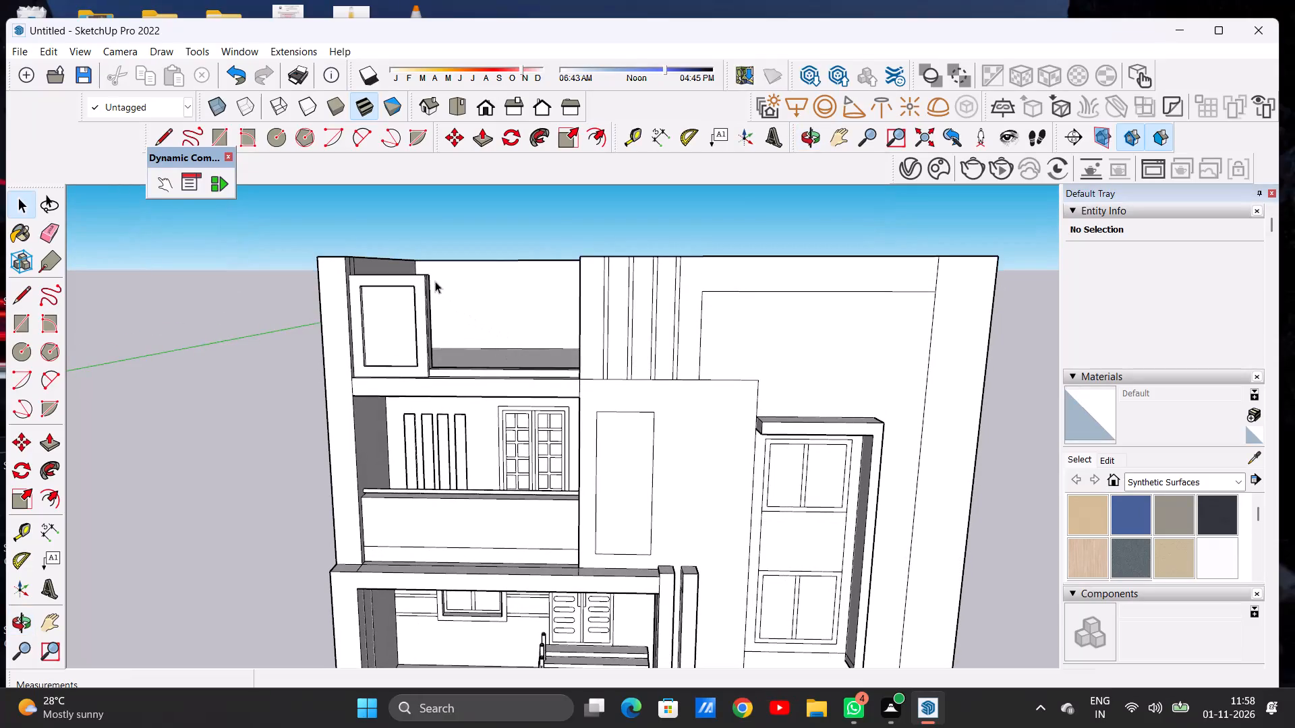
scroll(430, 273, up, 6)
middle_drag(437, 313, 238, 338)
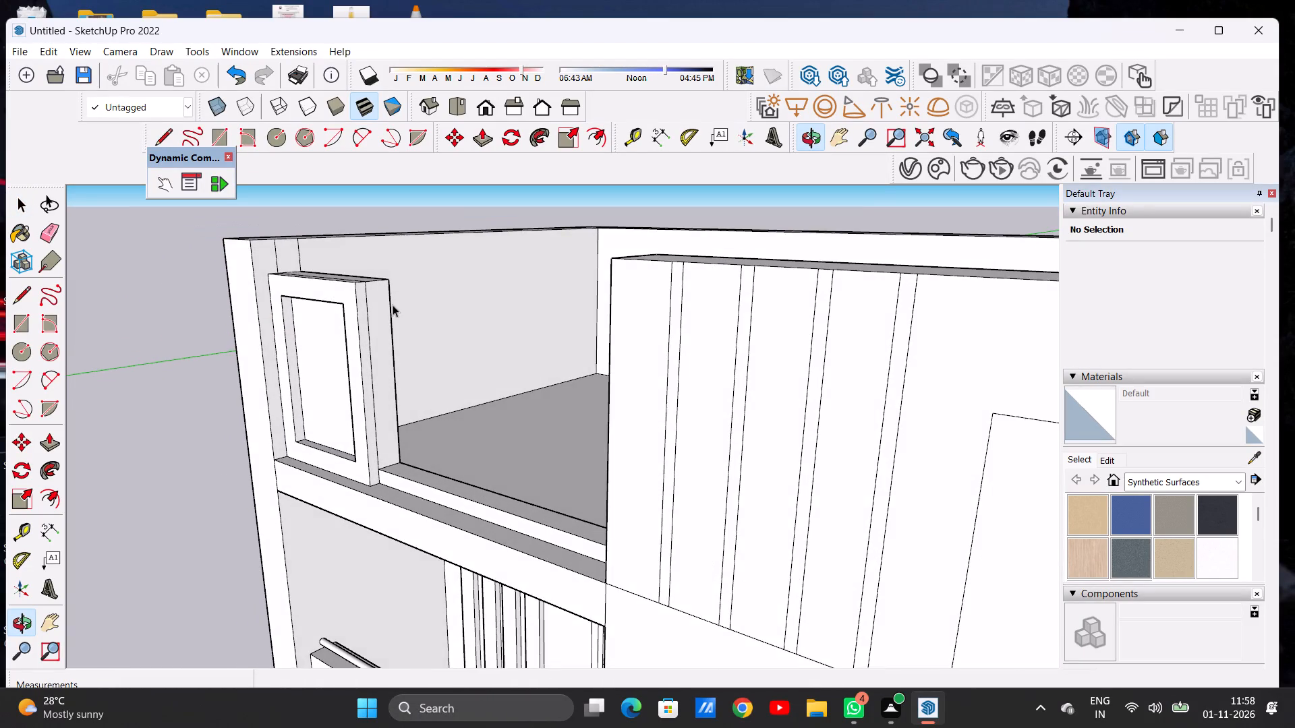
scroll(386, 300, up, 6)
middle_drag(442, 328, 388, 323)
scroll(334, 283, up, 3)
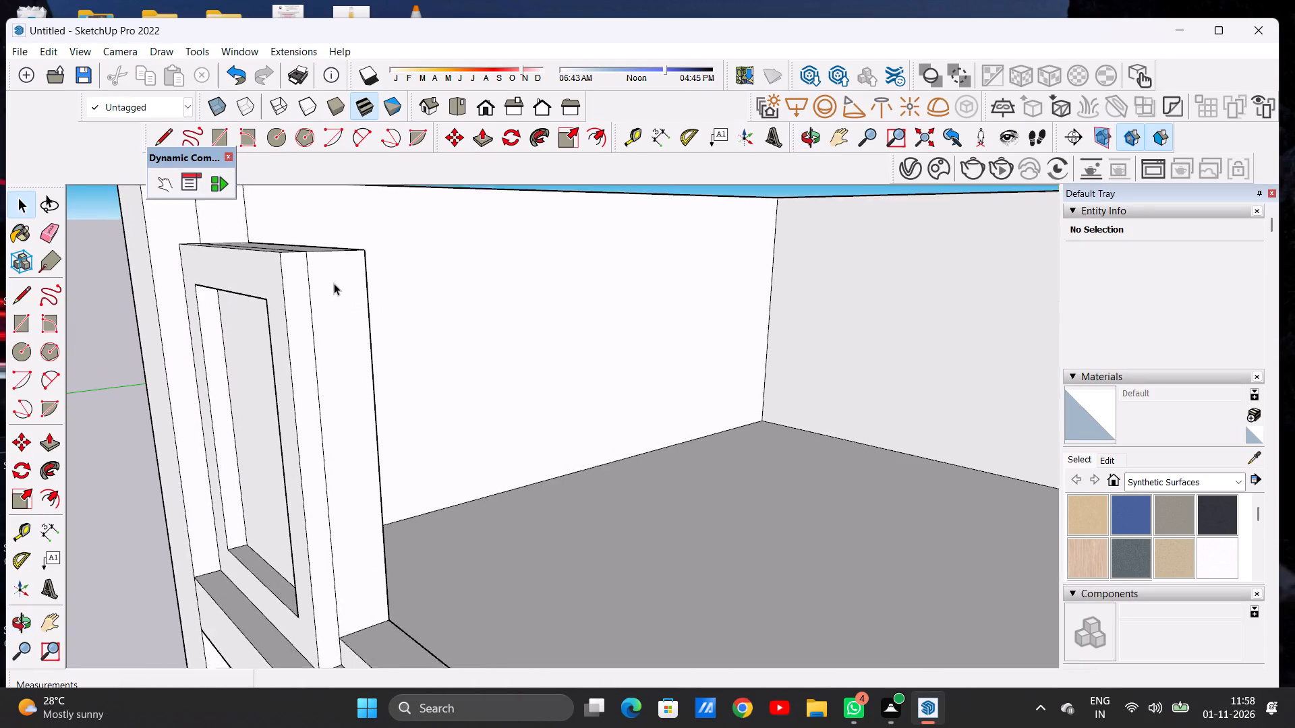
scroll(334, 283, up, 2)
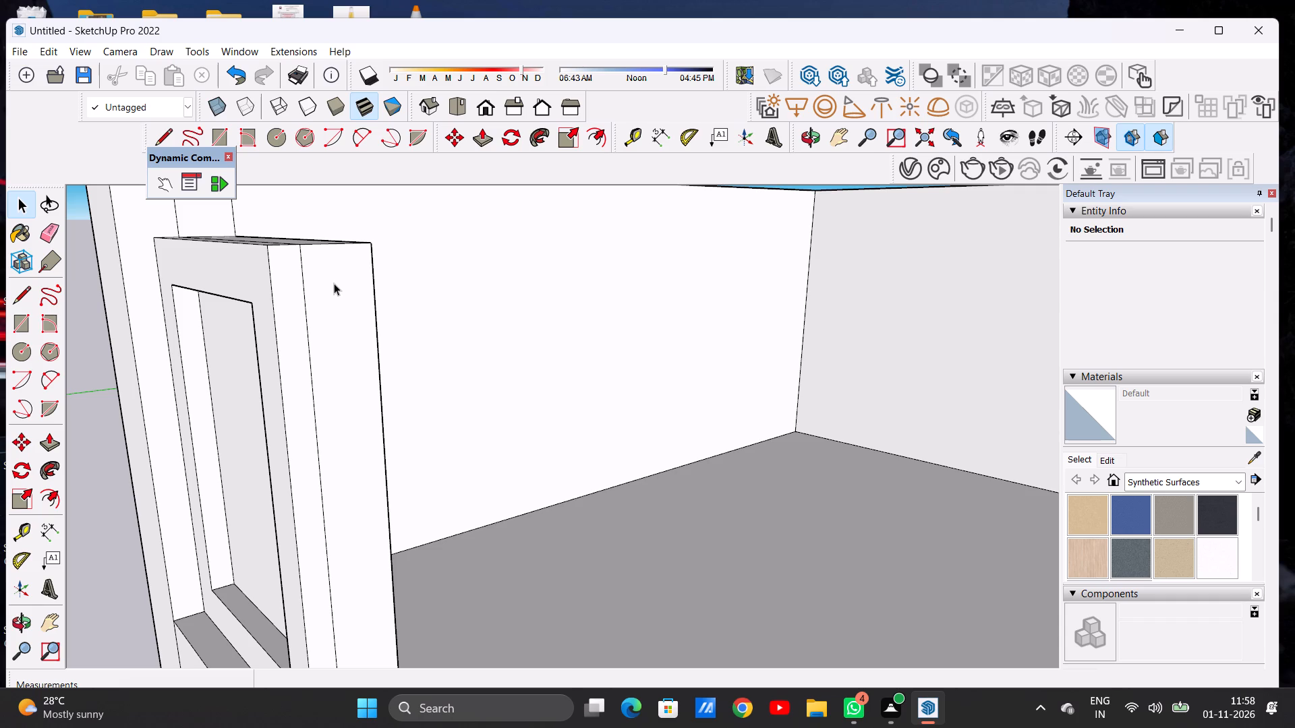
key(c)
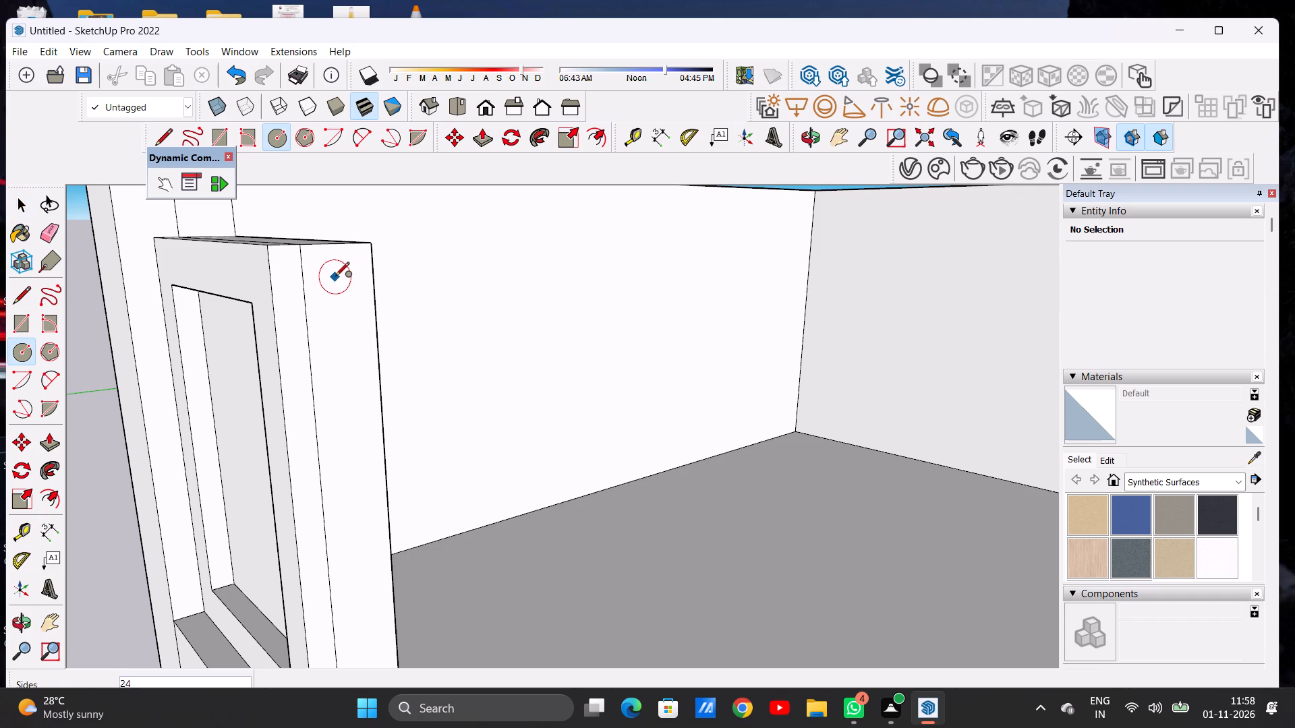
click(340, 273)
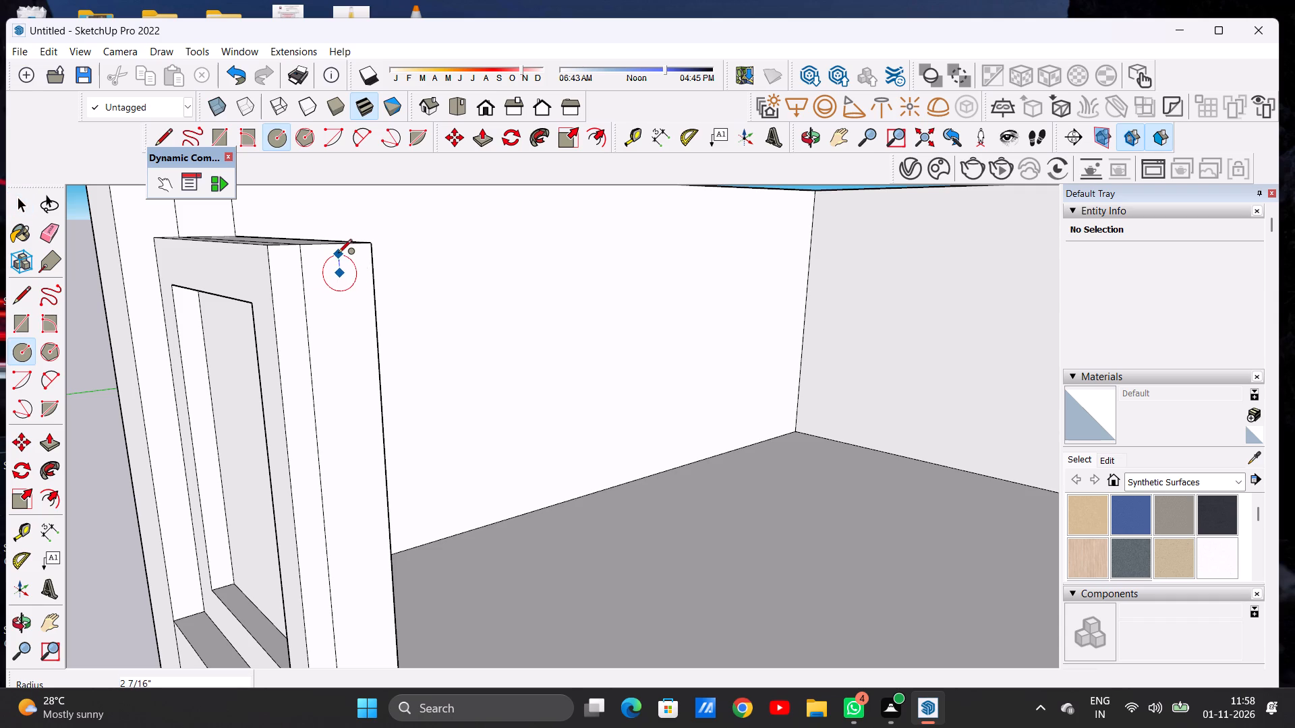
click(338, 257)
key(space)
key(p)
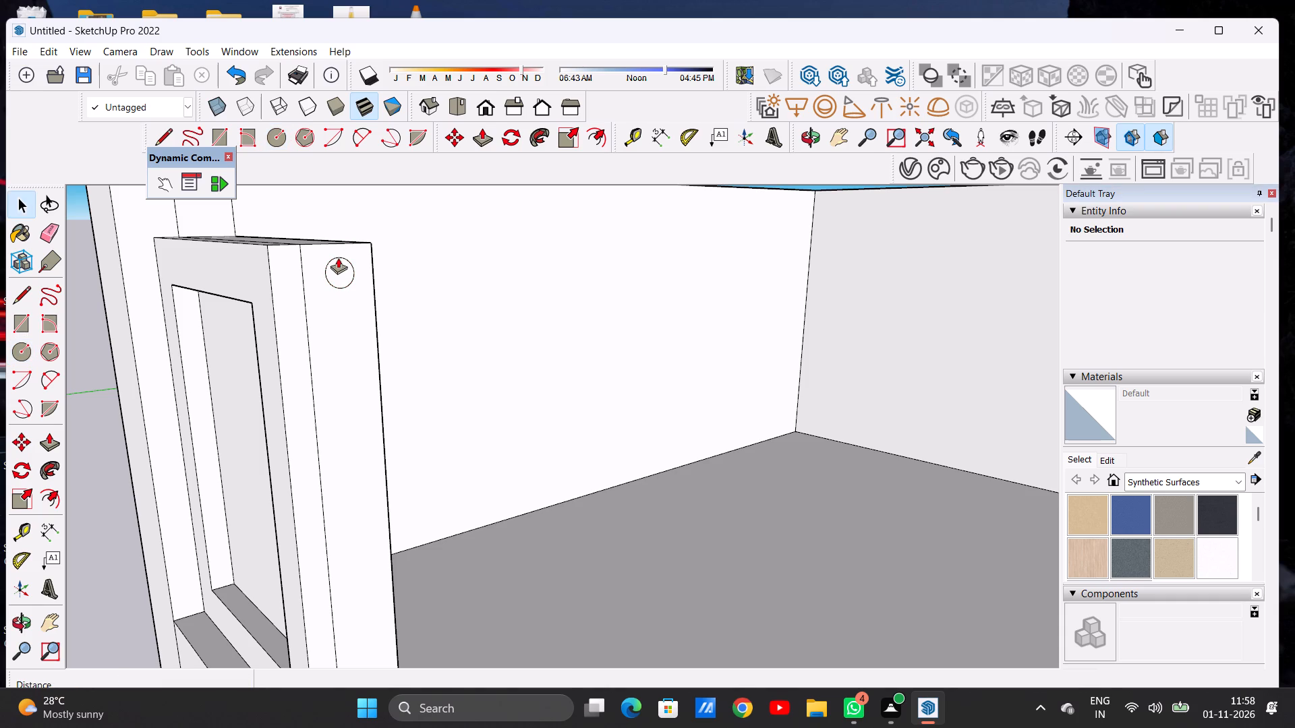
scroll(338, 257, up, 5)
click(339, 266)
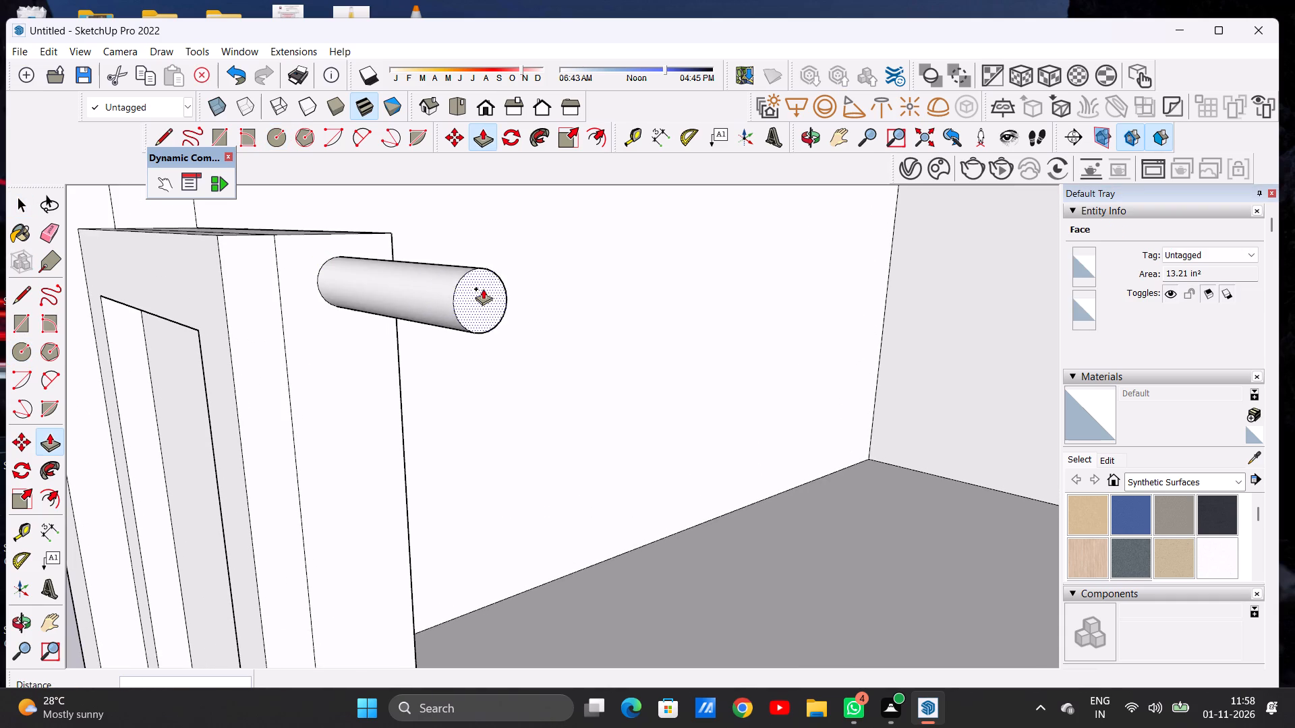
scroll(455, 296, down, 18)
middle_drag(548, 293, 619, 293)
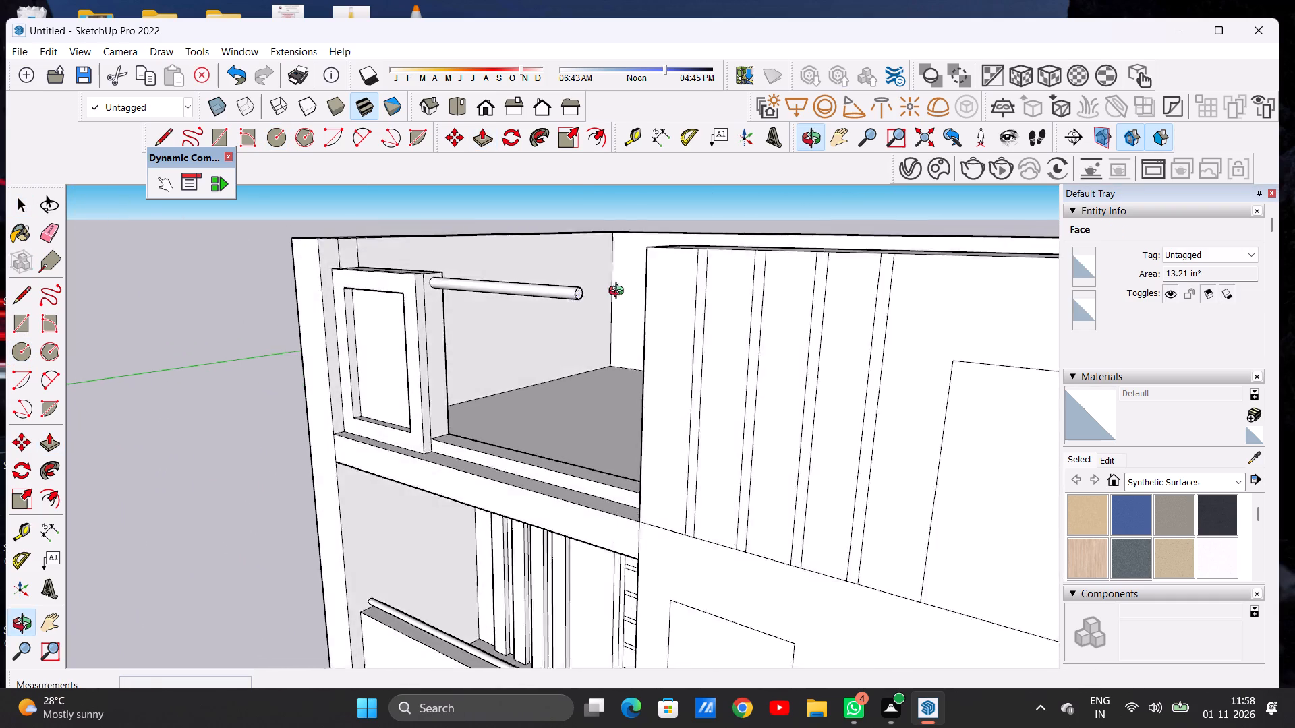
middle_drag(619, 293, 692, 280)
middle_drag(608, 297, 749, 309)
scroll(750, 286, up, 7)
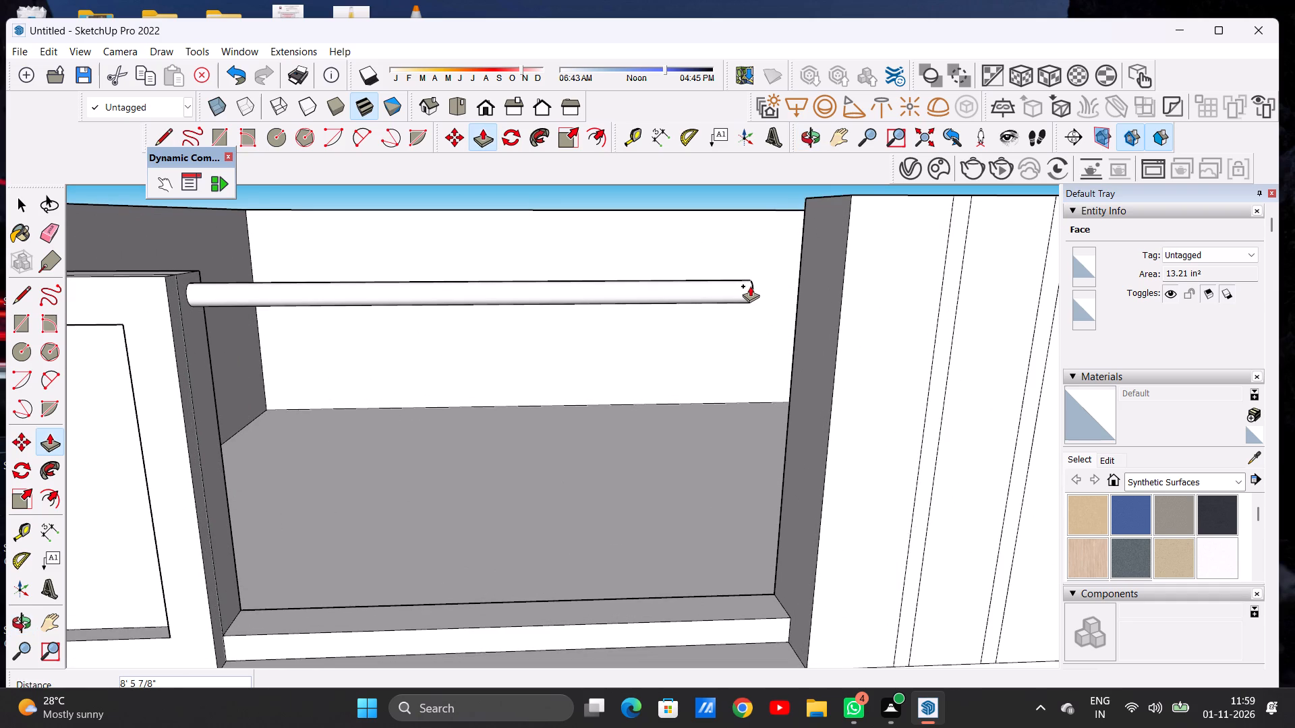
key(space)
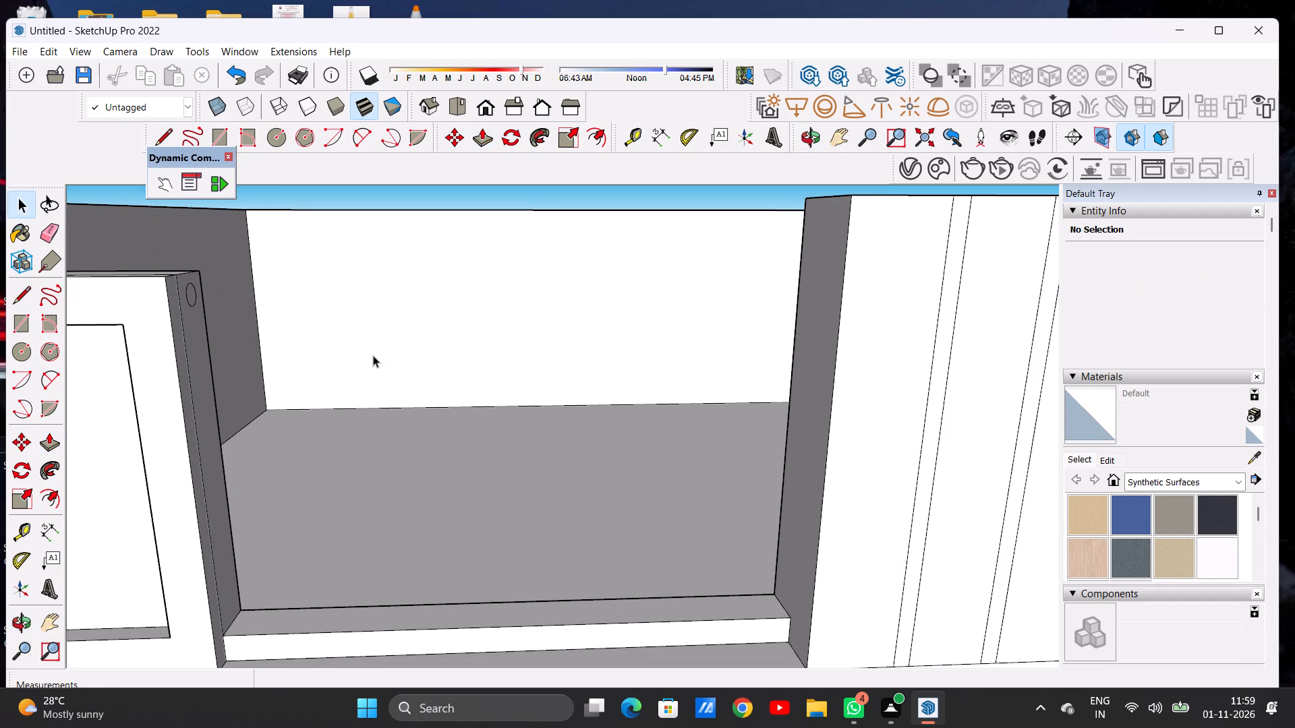
Draw a circle about 1 3/8" in radius on the low parapet's top face, close to the framed panel.
scroll(364, 363, down, 8)
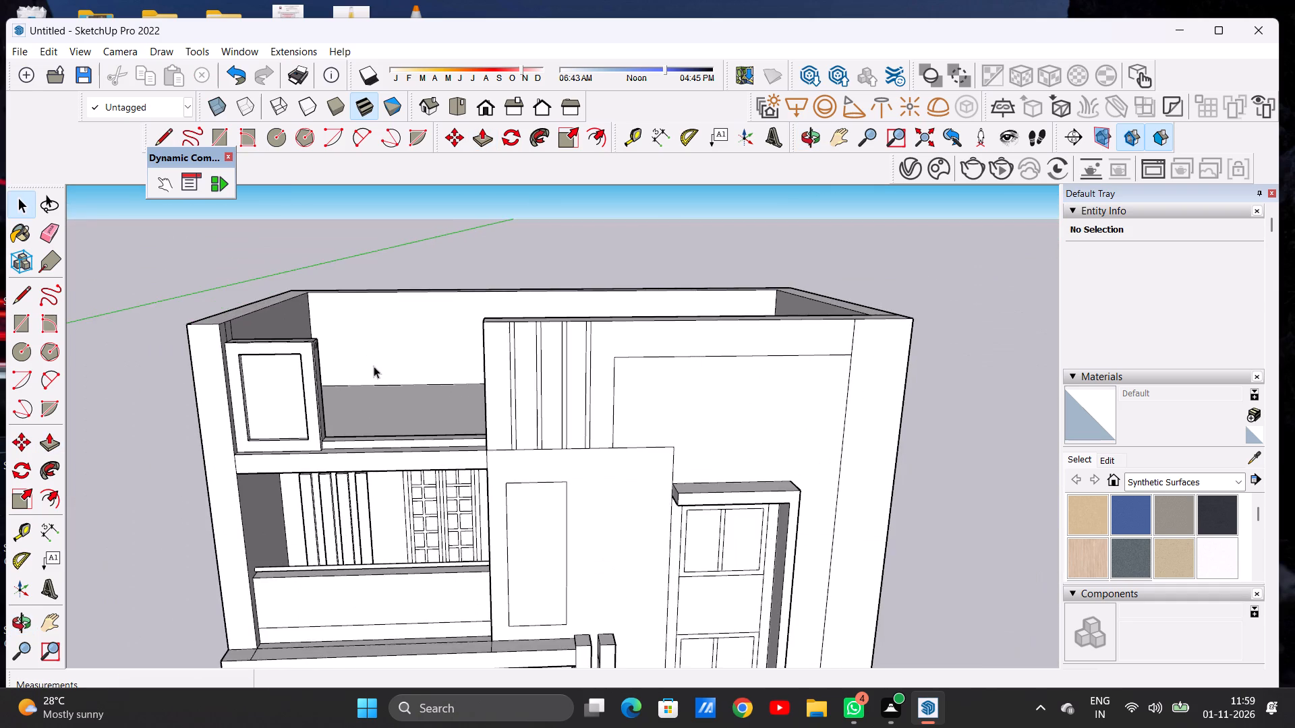
middle_drag(373, 397, 378, 454)
scroll(317, 479, up, 12)
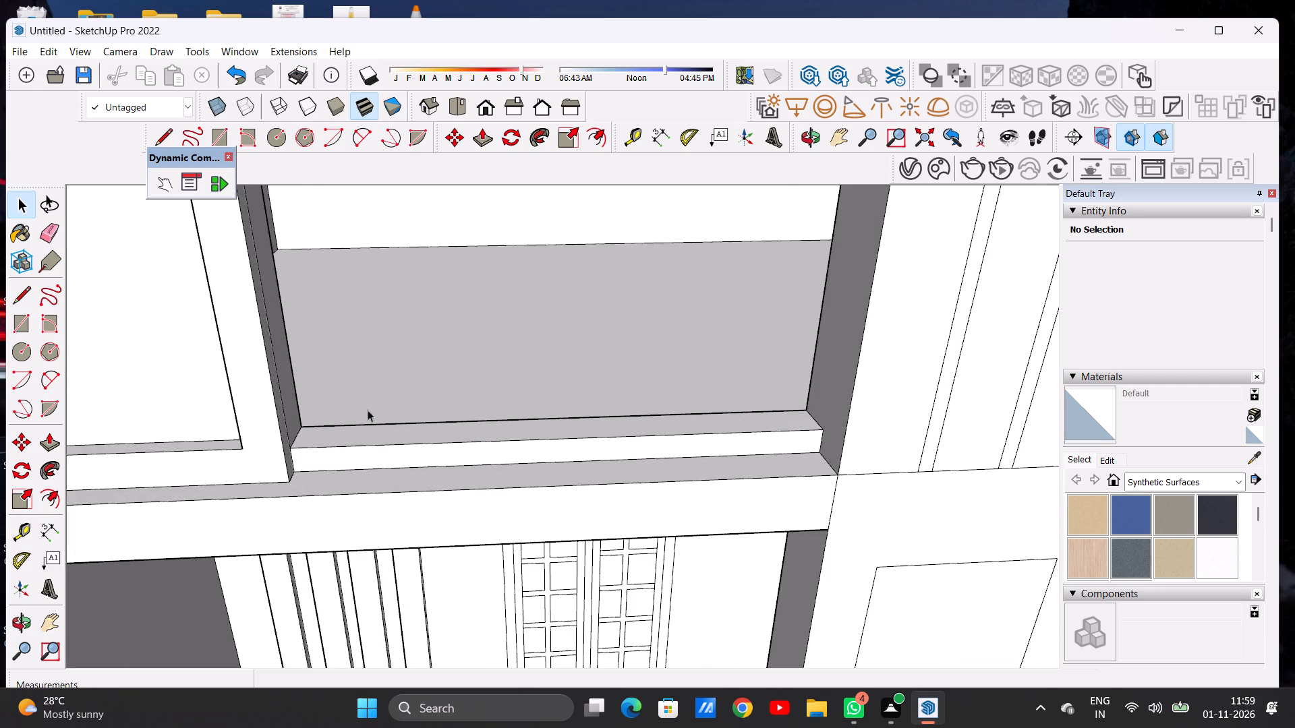
middle_drag(372, 395, 366, 455)
scroll(396, 365, down, 7)
middle_drag(426, 446, 411, 490)
scroll(362, 470, up, 8)
scroll(362, 464, down, 1)
scroll(362, 464, up, 5)
key(c)
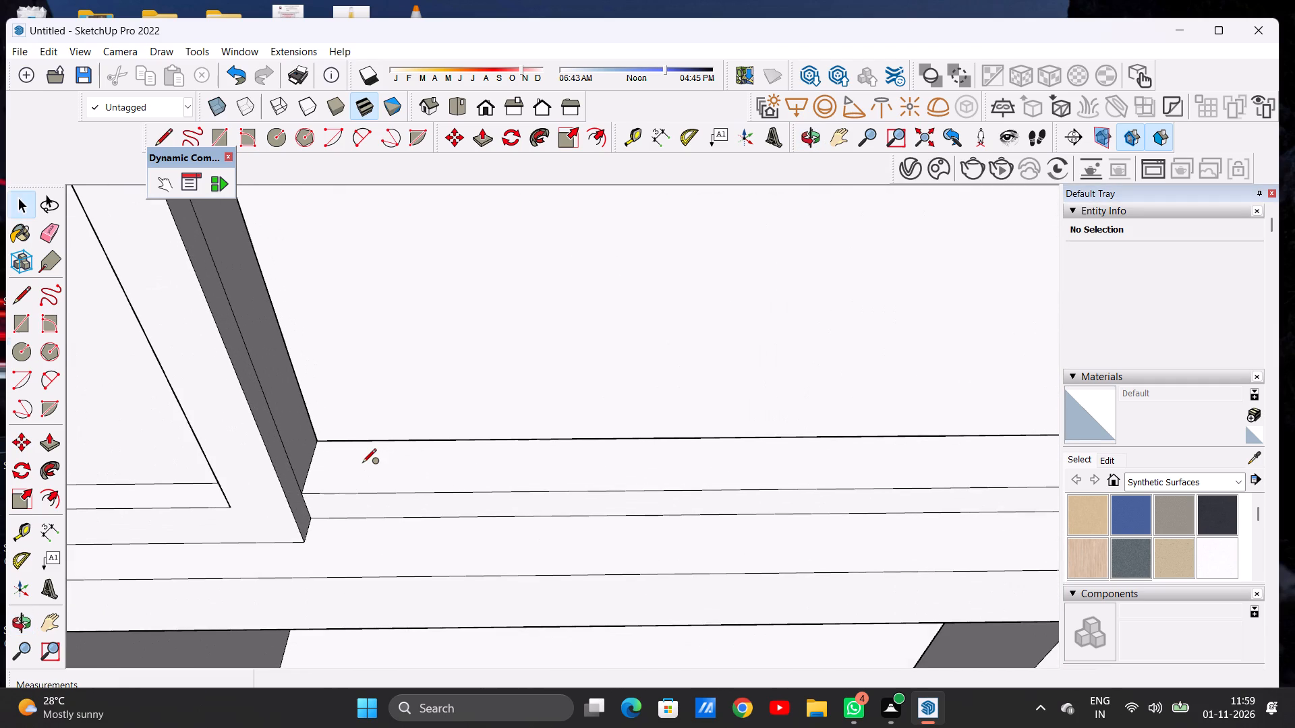
scroll(362, 464, down, 3)
middle_drag(366, 457, 359, 497)
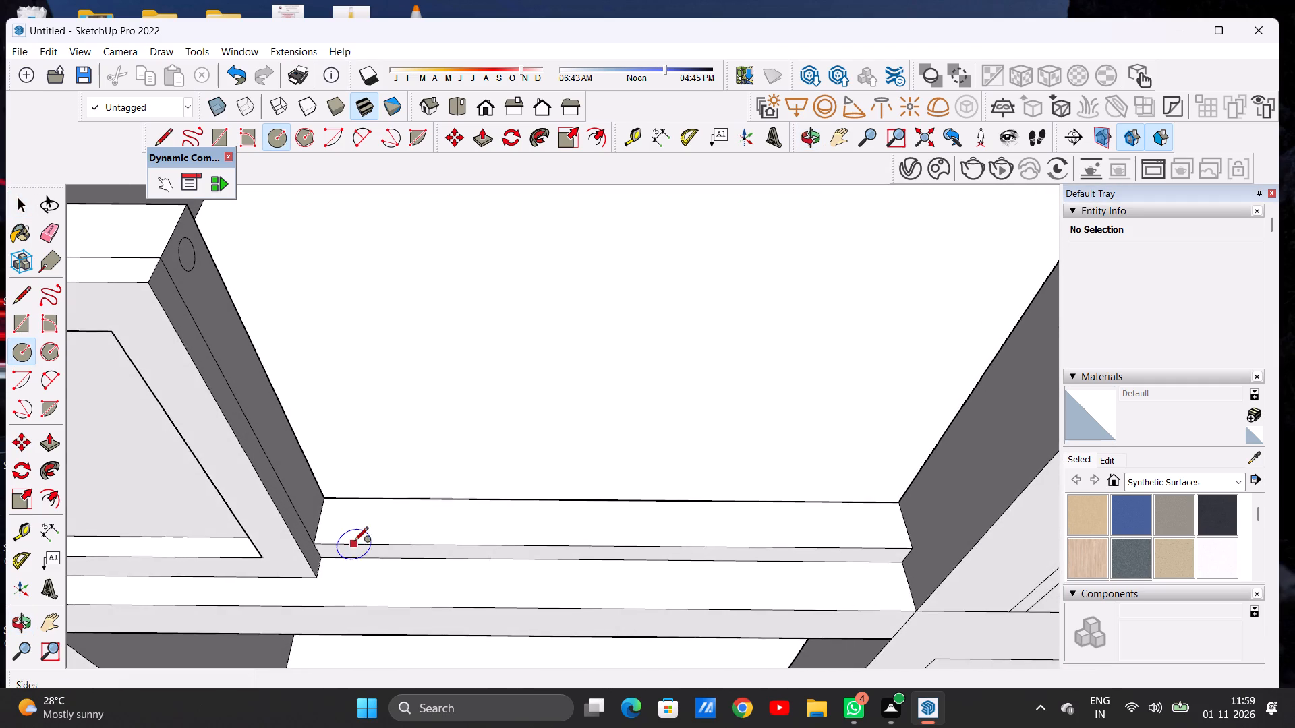
scroll(357, 527, up, 3)
scroll(357, 527, down, 1)
scroll(357, 527, up, 2)
scroll(355, 532, down, 1)
scroll(355, 532, up, 3)
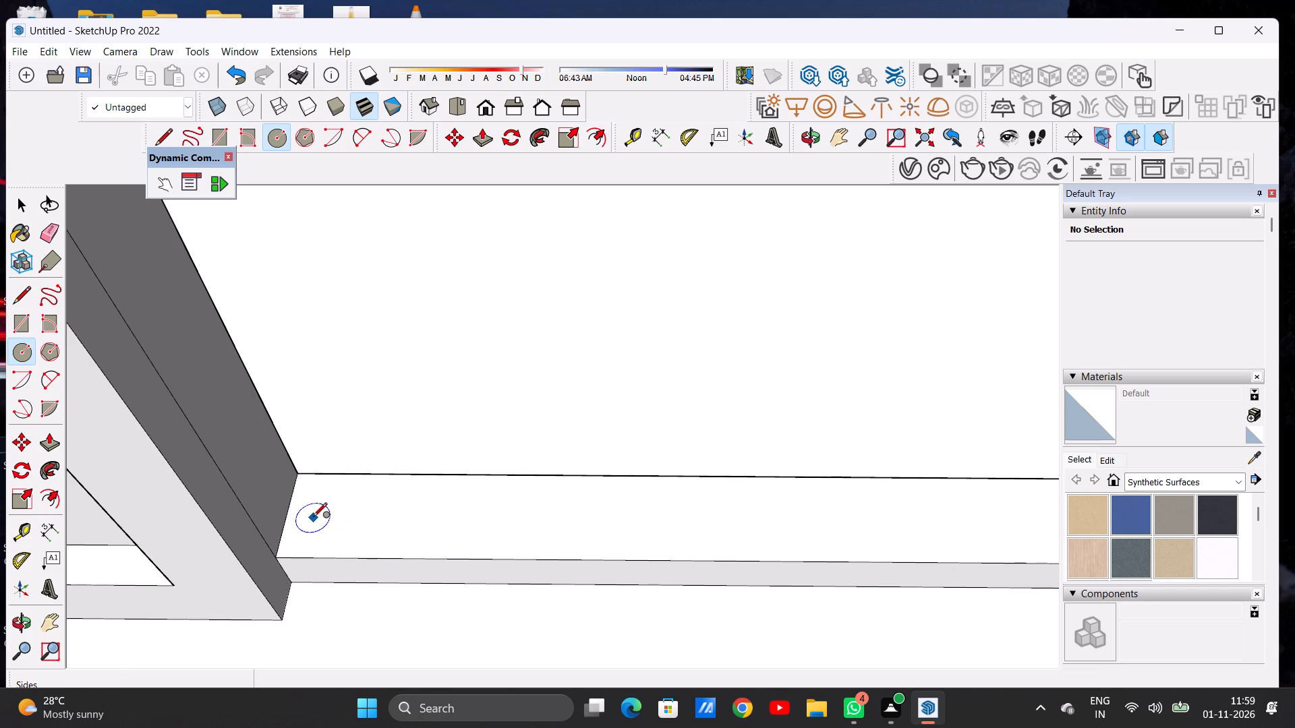
click(311, 514)
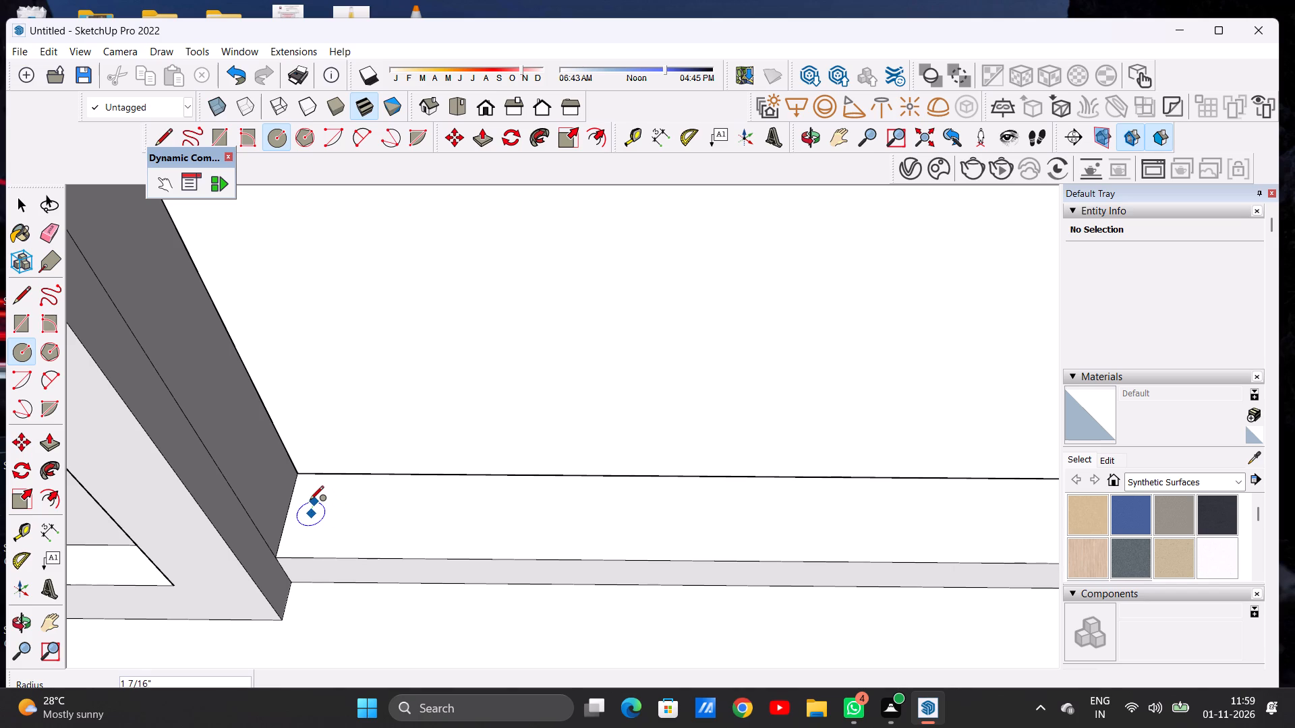
click(310, 502)
key(space)
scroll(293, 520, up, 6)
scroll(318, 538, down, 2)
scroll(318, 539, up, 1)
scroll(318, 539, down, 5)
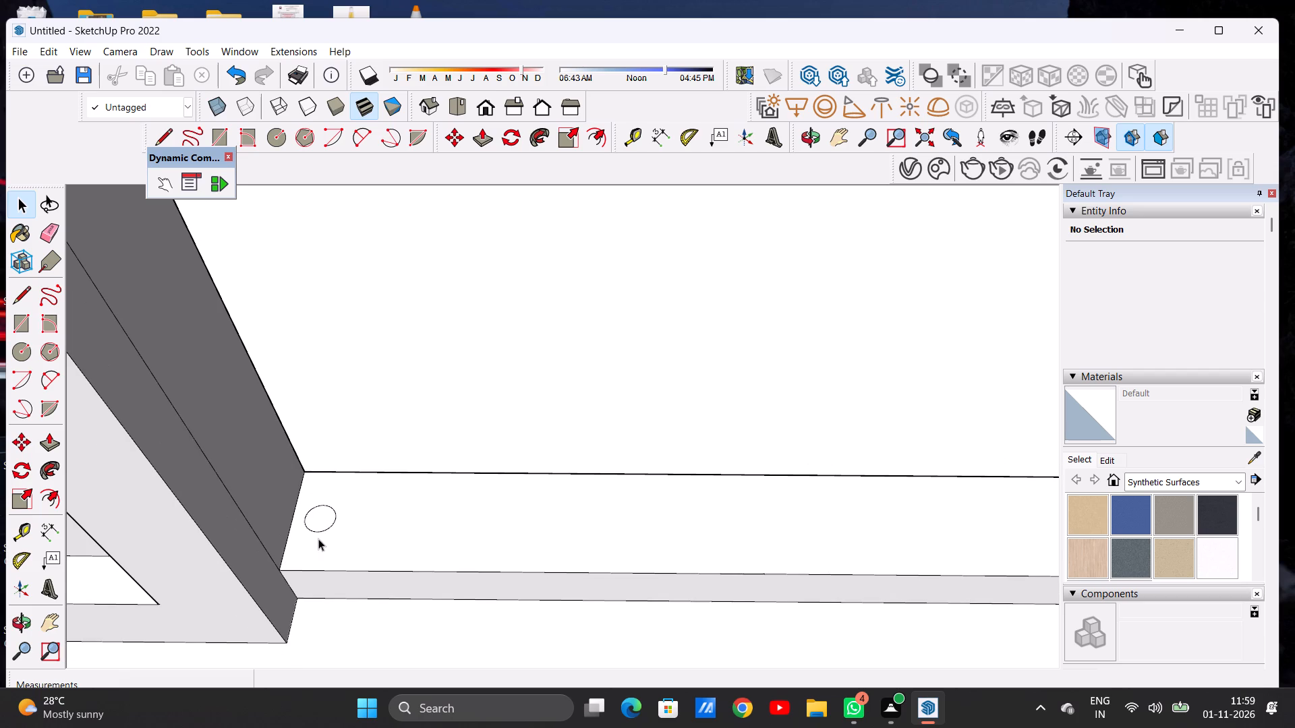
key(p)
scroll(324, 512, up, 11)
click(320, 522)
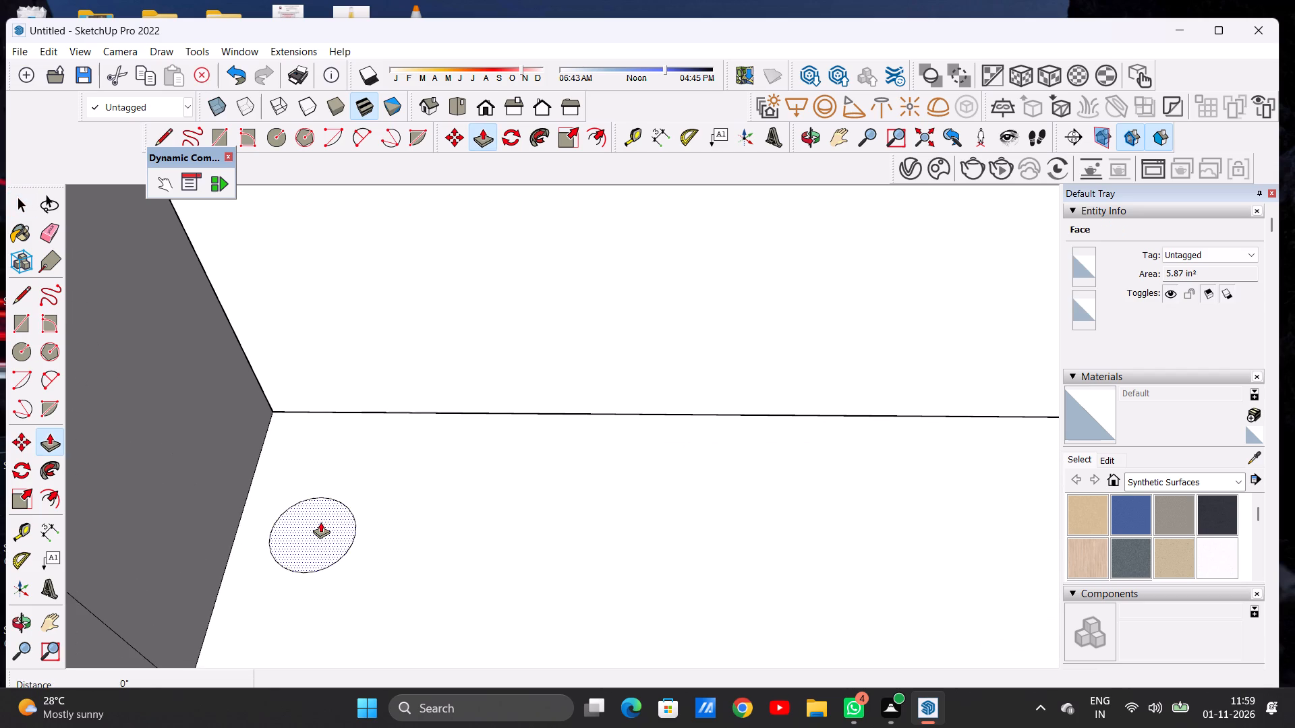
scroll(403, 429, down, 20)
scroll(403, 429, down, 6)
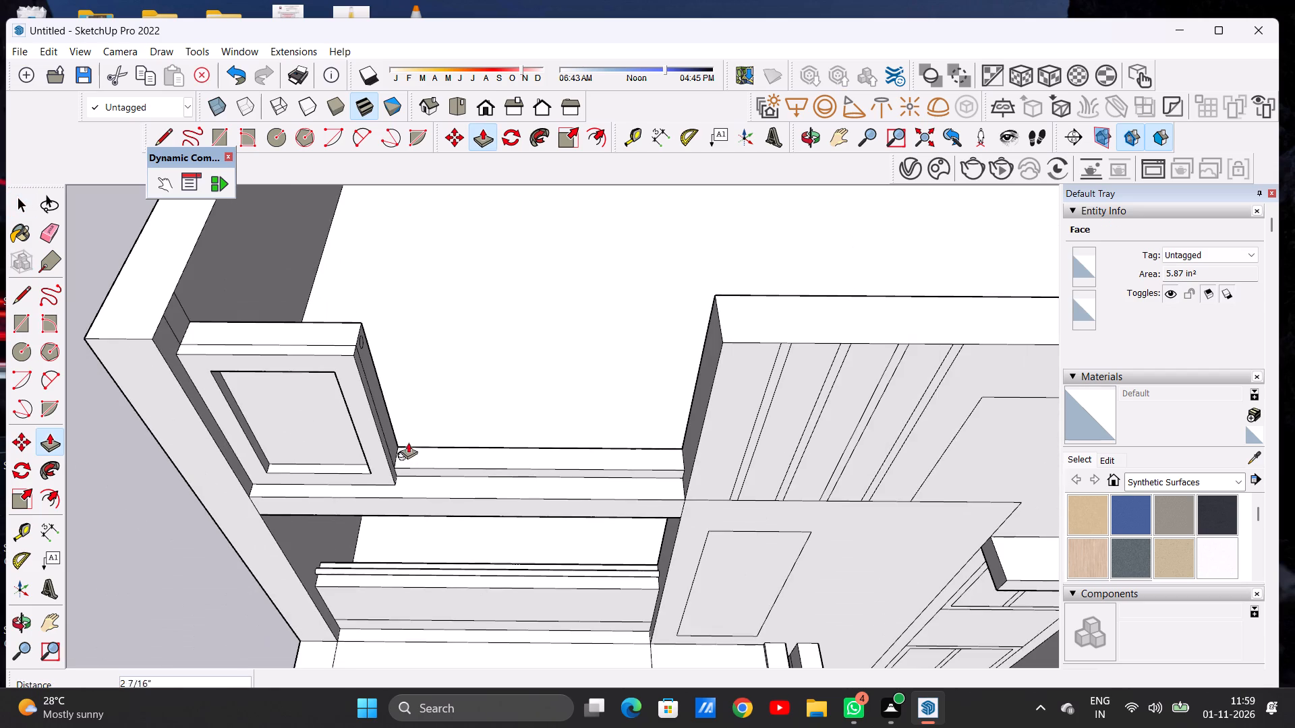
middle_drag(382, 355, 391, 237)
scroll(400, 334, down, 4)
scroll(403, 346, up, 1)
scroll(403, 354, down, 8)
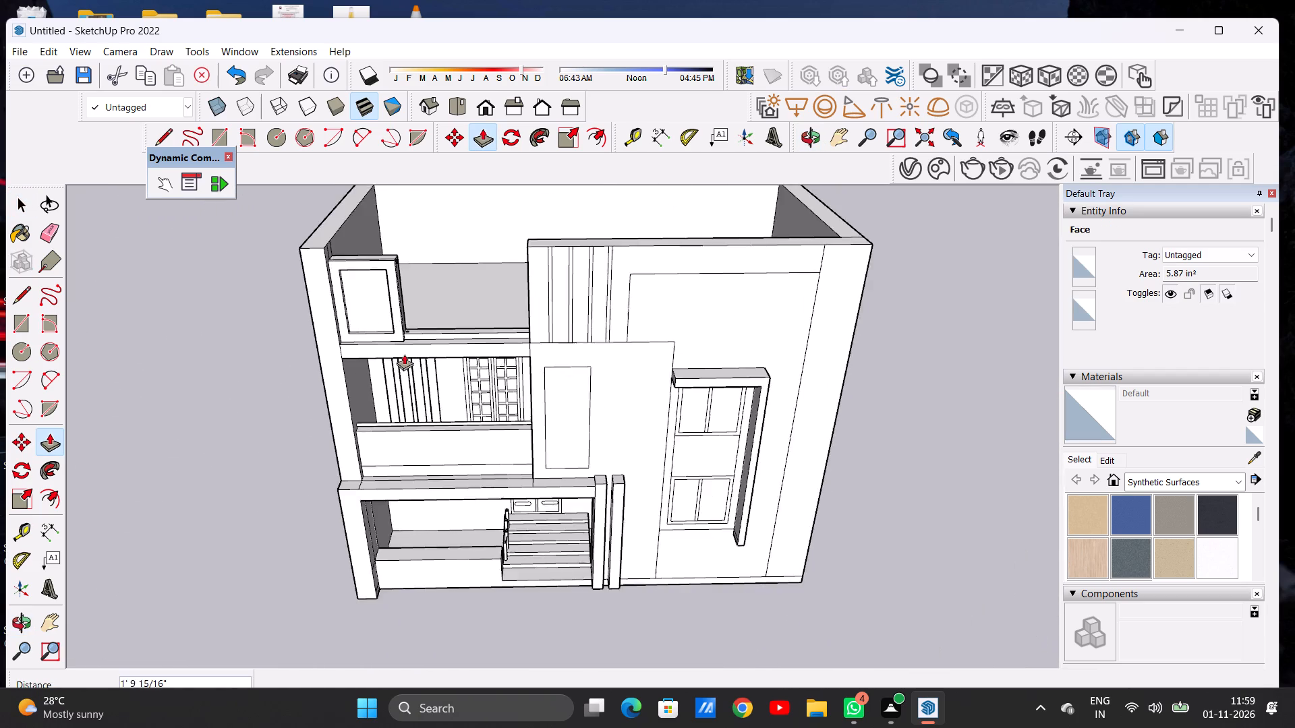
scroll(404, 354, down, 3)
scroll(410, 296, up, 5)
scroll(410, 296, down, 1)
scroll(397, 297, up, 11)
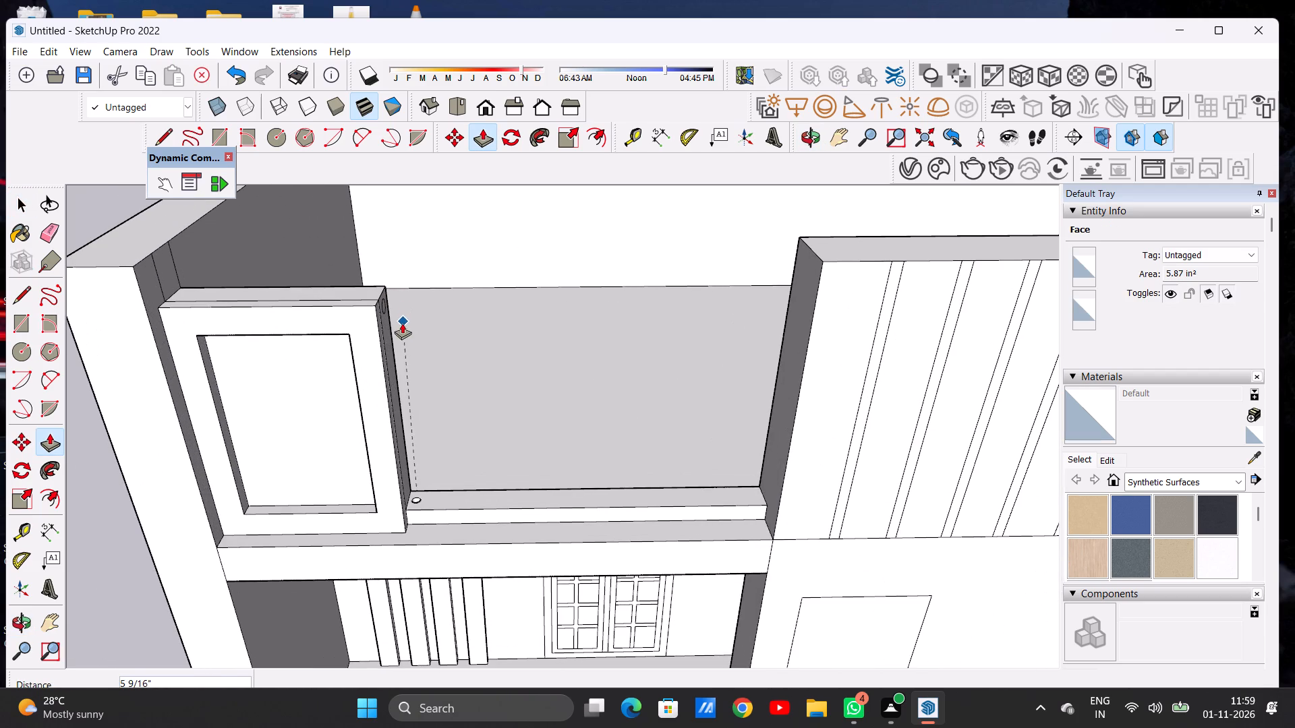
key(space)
Copy the parapet circle about 6 1/8" along the parapet's top face and array it as 15 equally spaced copies.
scroll(380, 398, down, 11)
middle_drag(457, 433, 457, 471)
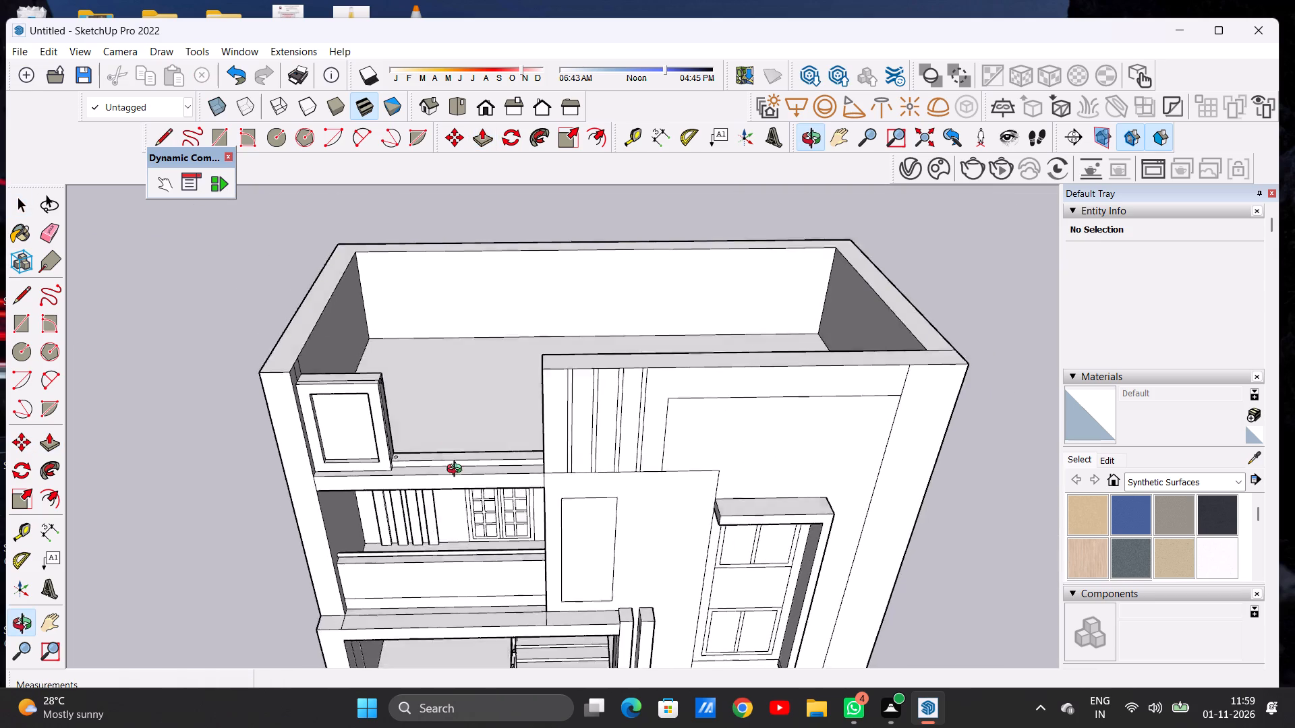
middle_drag(457, 471, 422, 555)
scroll(405, 495, up, 7)
middle_drag(405, 495, 416, 511)
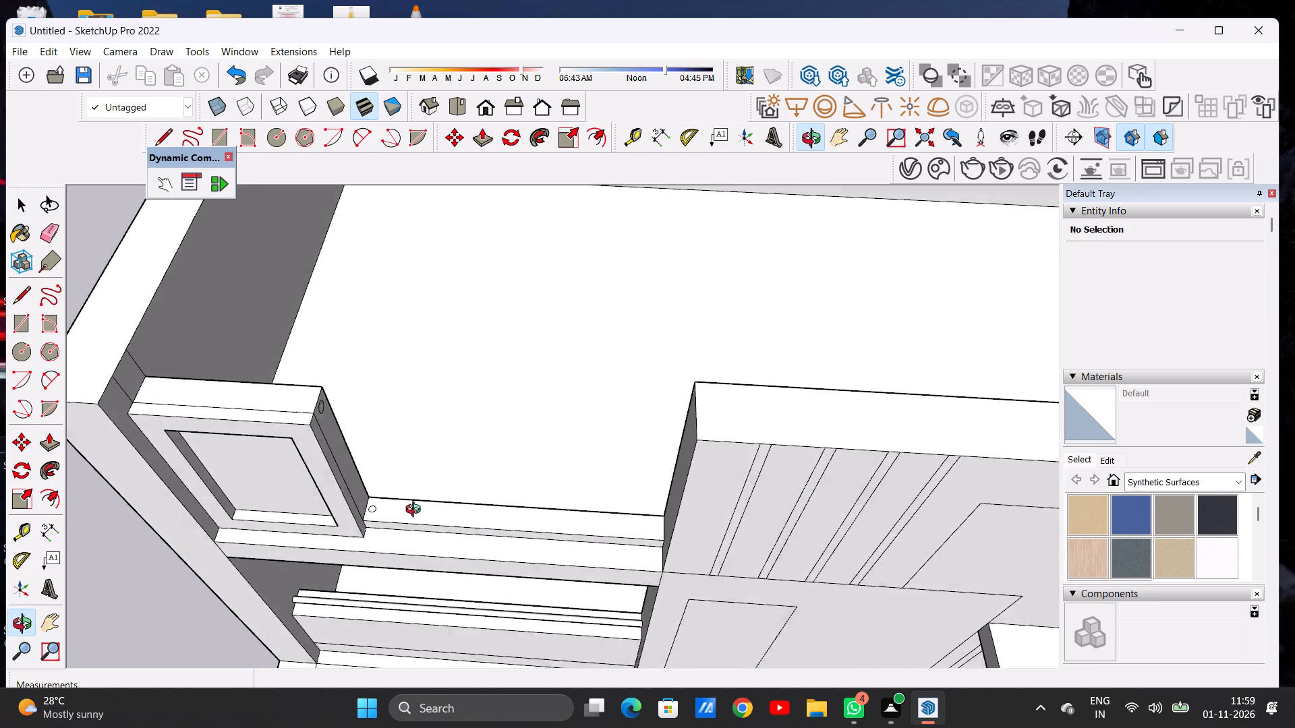
middle_drag(416, 511, 419, 517)
scroll(430, 540, up, 5)
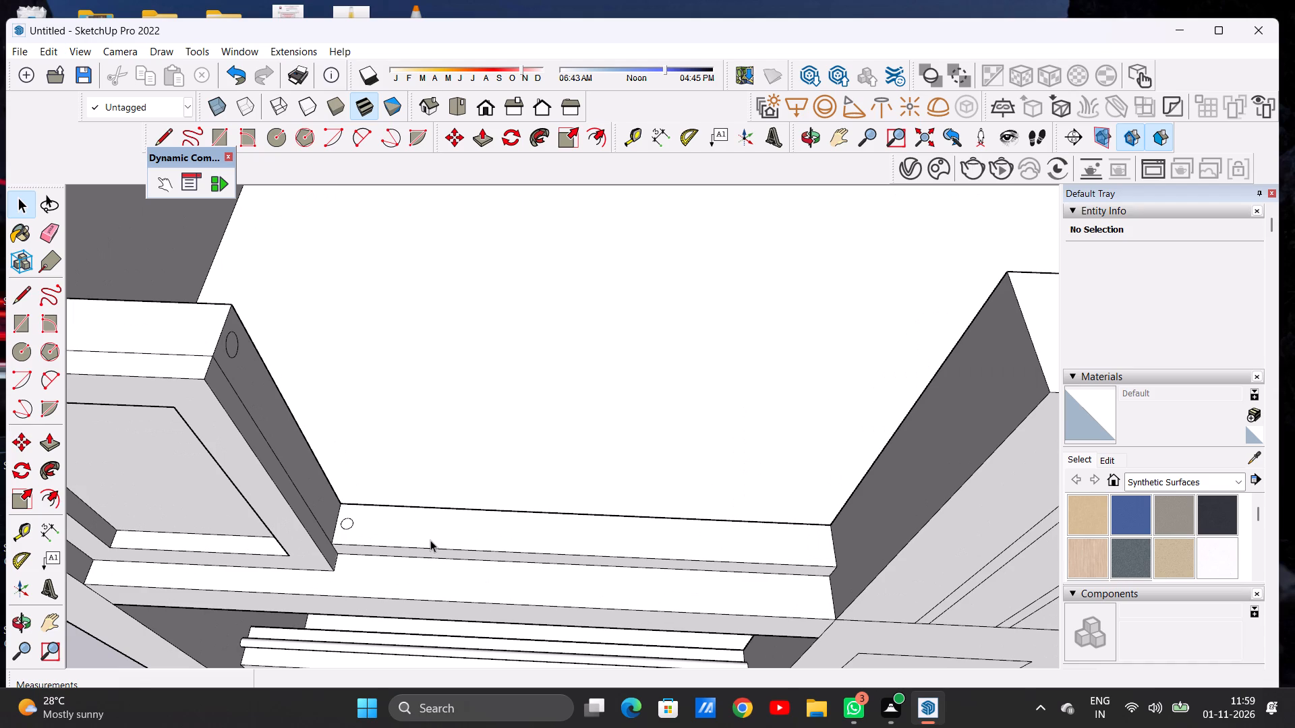
scroll(311, 510, up, 4)
scroll(301, 508, down, 1)
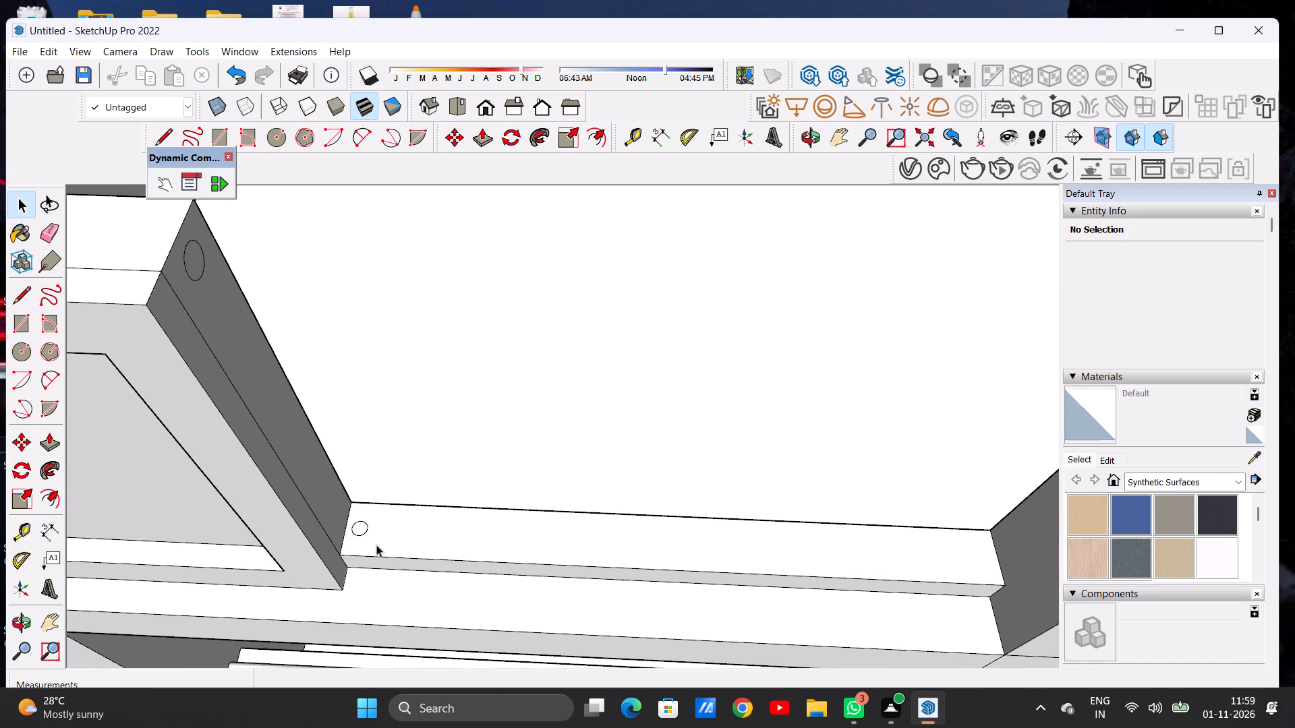
scroll(376, 545, up, 5)
double_click(345, 518)
key(m)
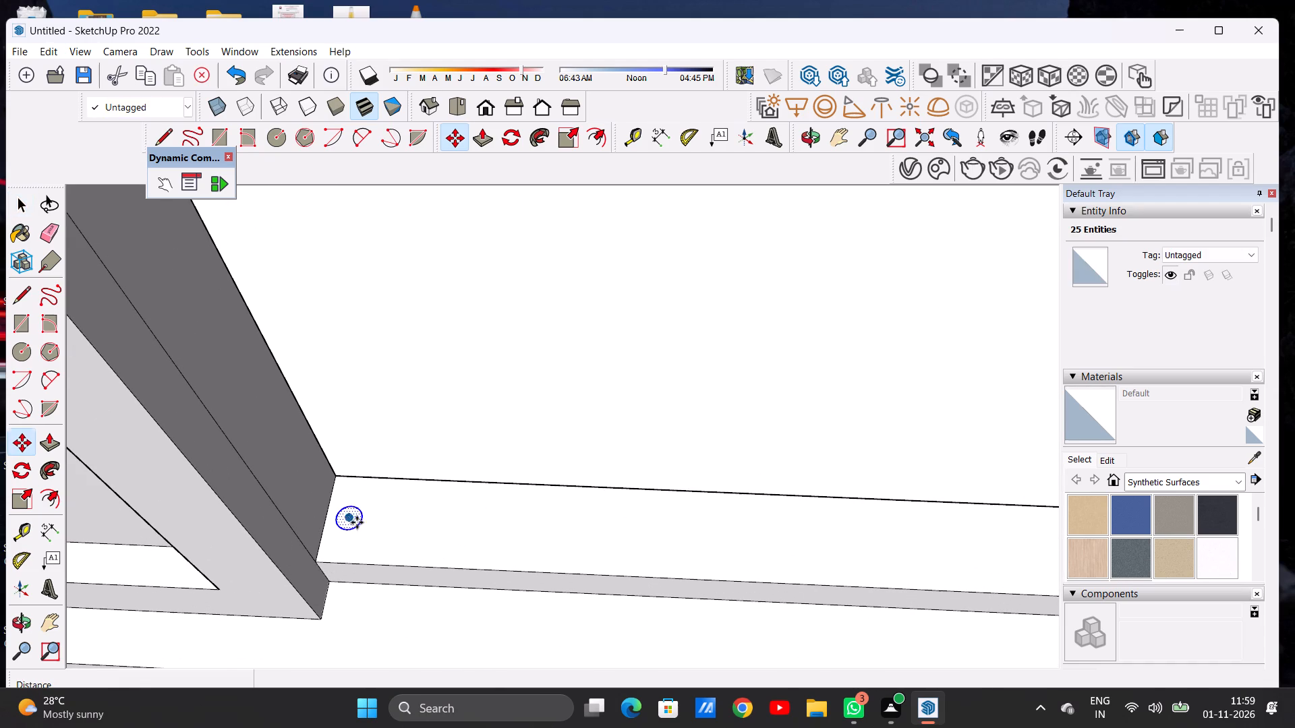
click(359, 521)
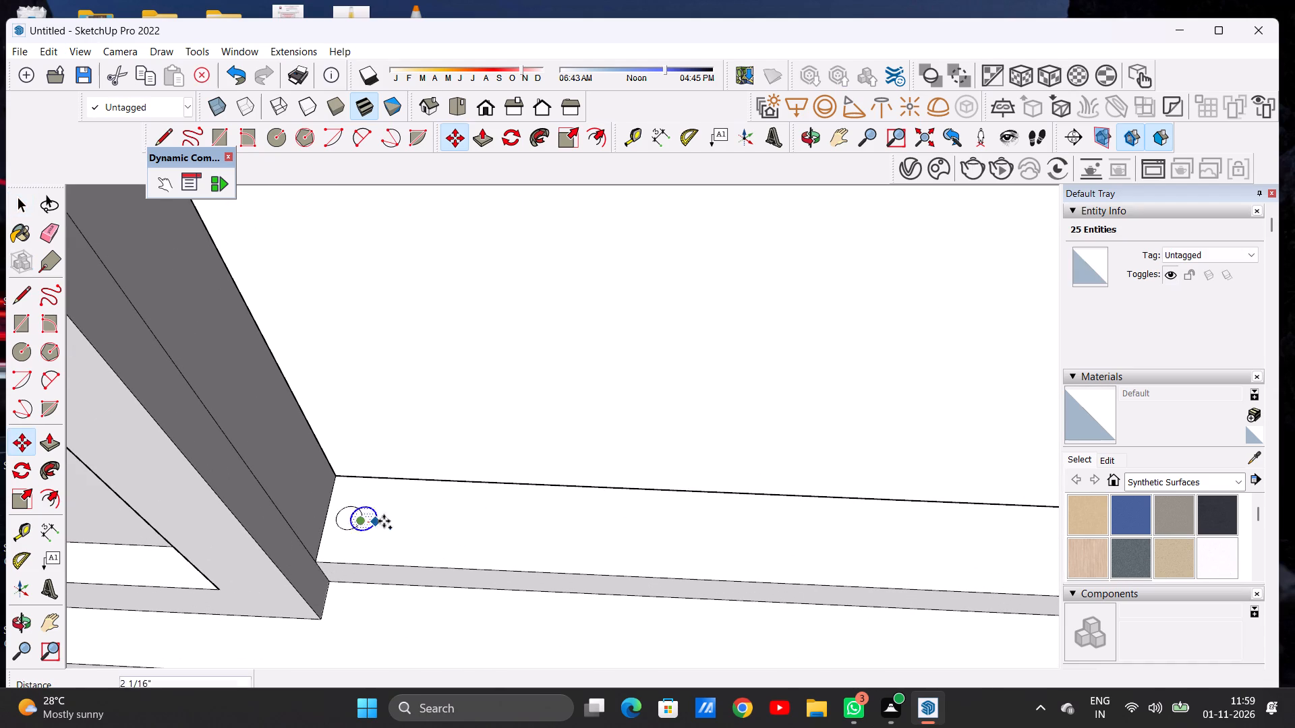
scroll(391, 514, down, 14)
scroll(417, 519, up, 10)
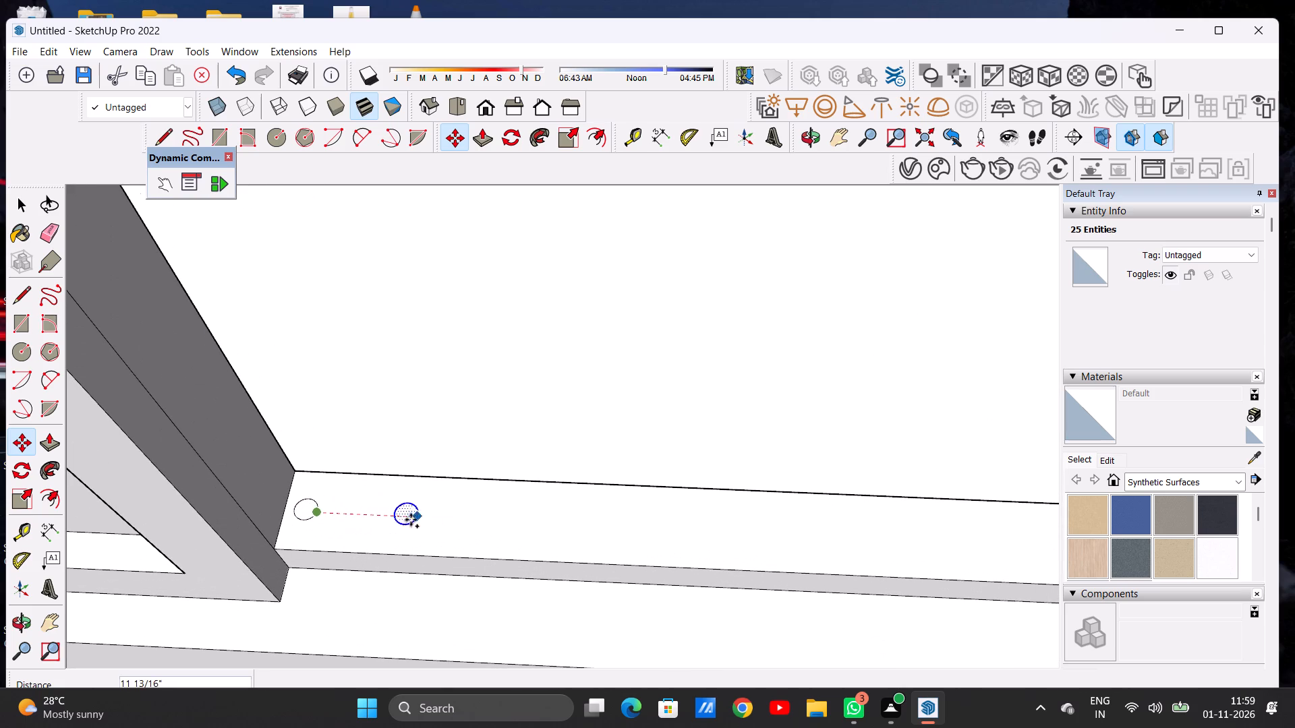
click(368, 521)
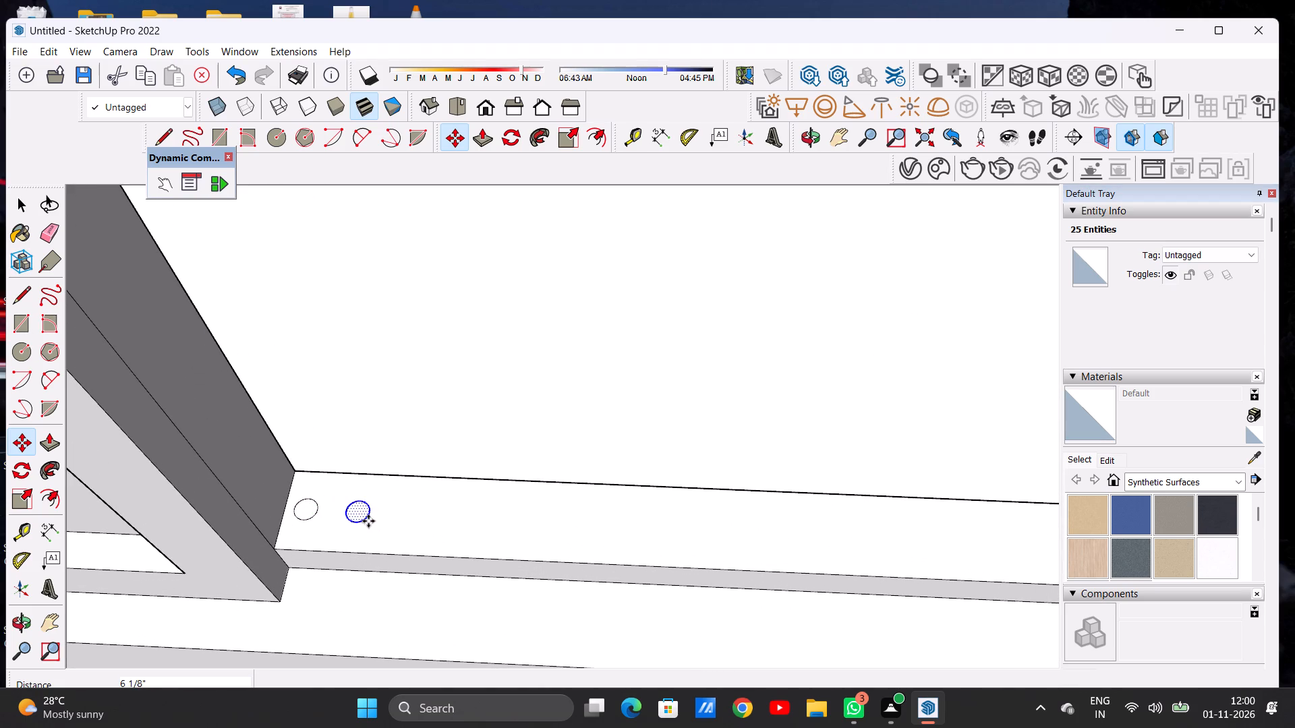
key(shift+asterisk)
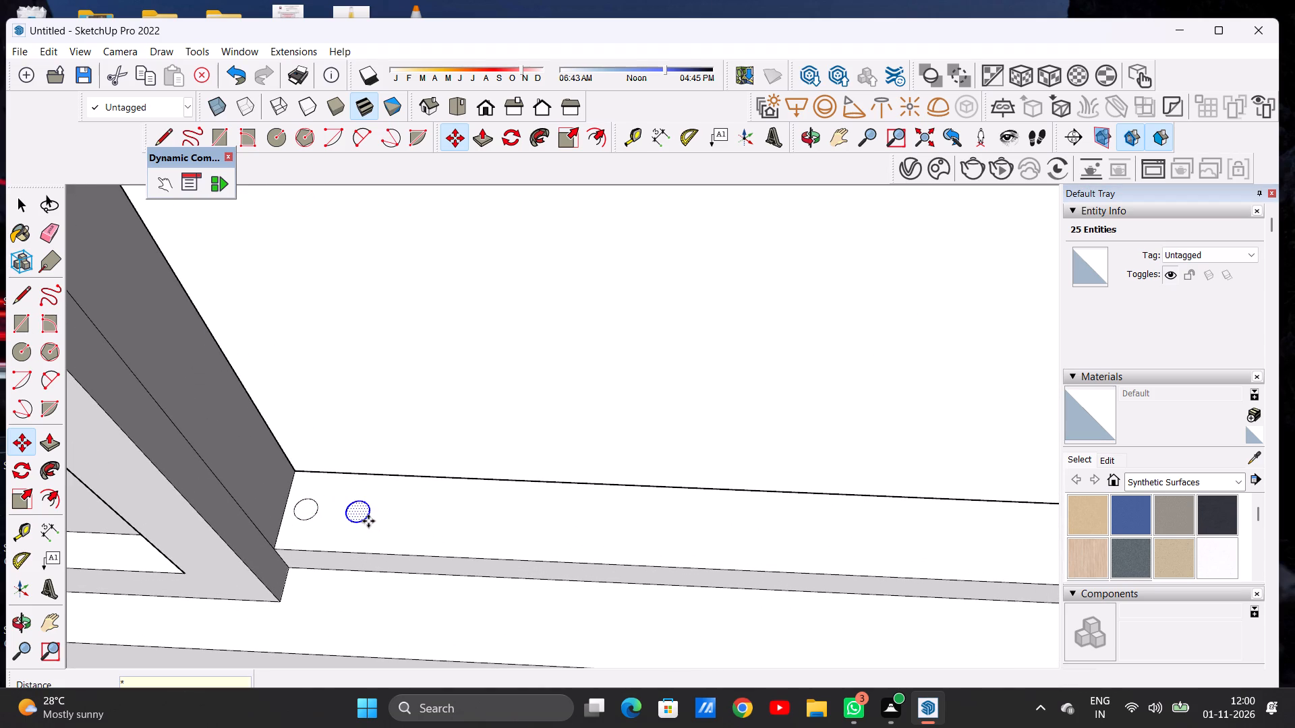
text(15)
key(Return)
key(space)
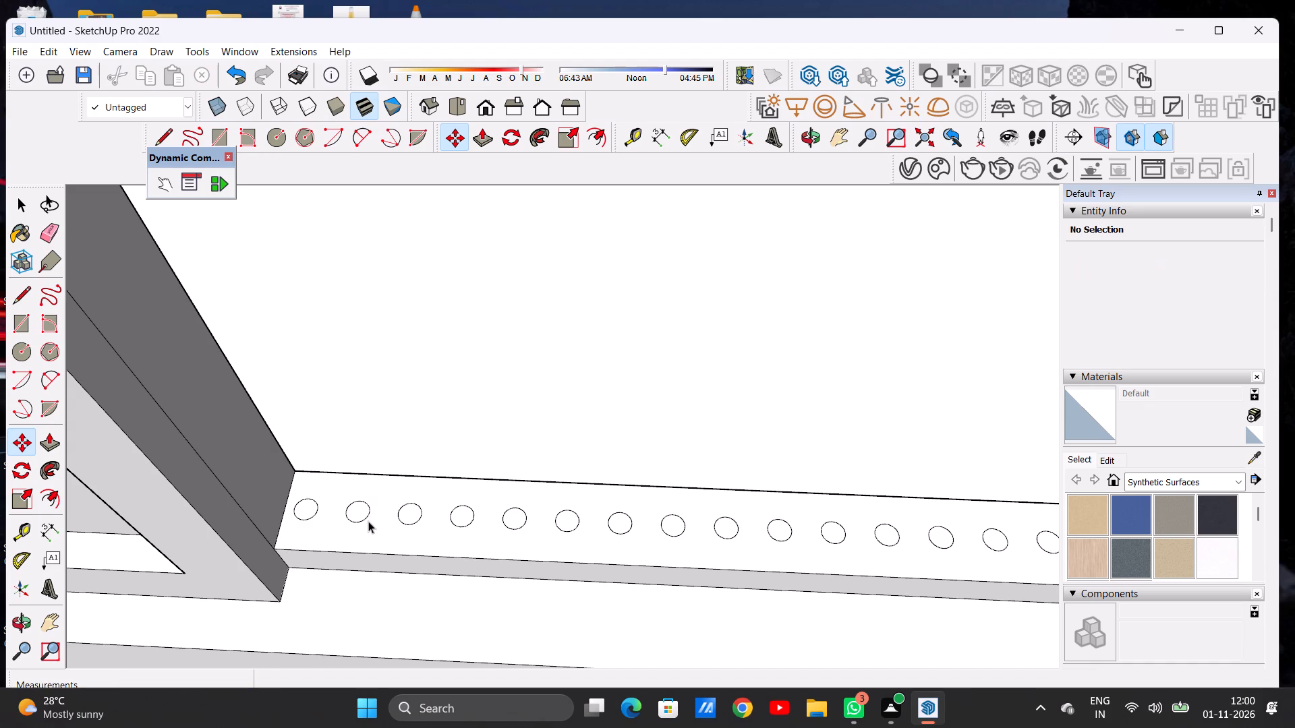
Copy the last parapet circle about 6 13/16" towards the front wall and shift the copy back about 5/8".
scroll(369, 520, down, 12)
scroll(618, 527, up, 5)
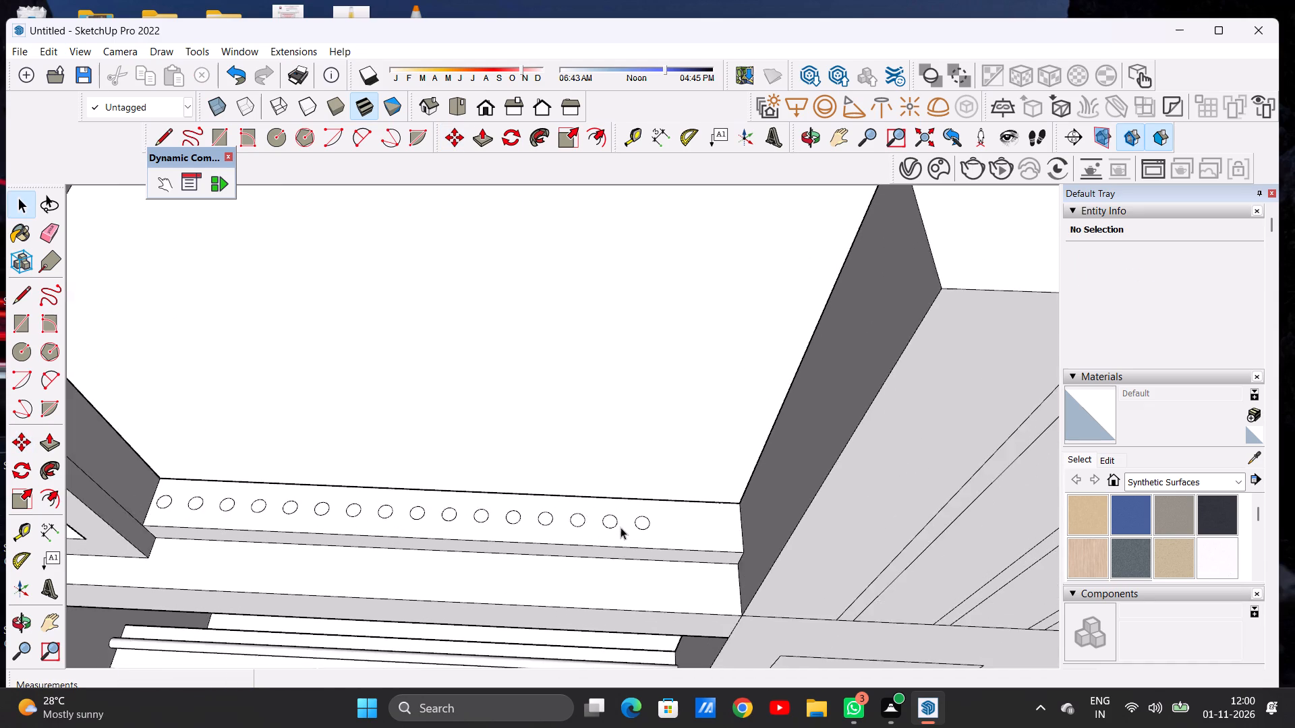
scroll(664, 516, down, 1)
scroll(664, 516, up, 12)
double_click(634, 528)
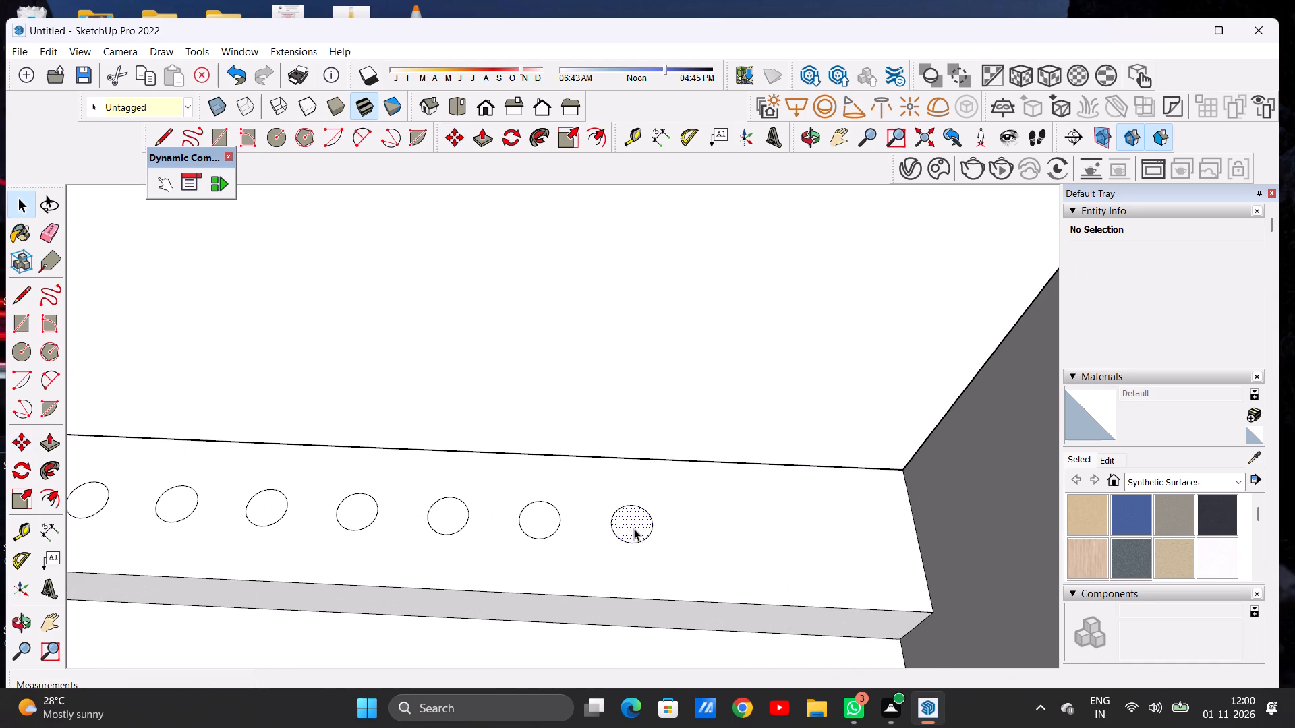
key(m)
click(650, 526)
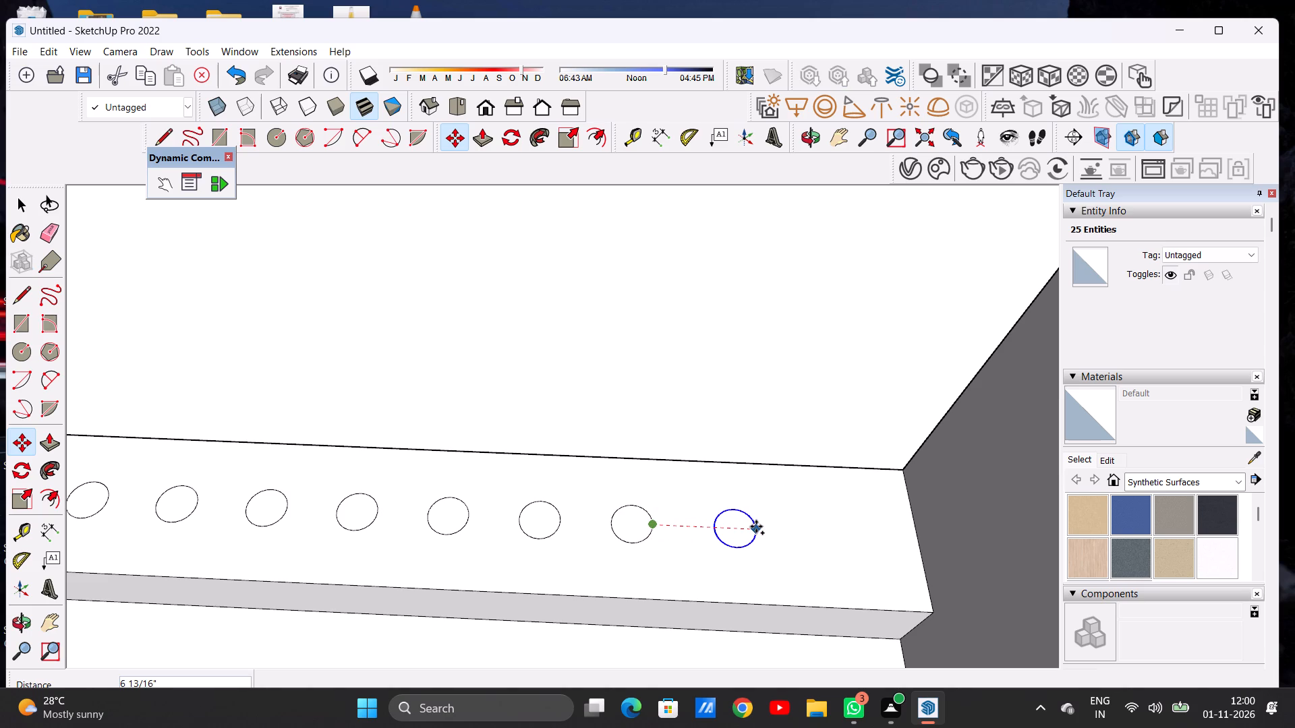
click(756, 526)
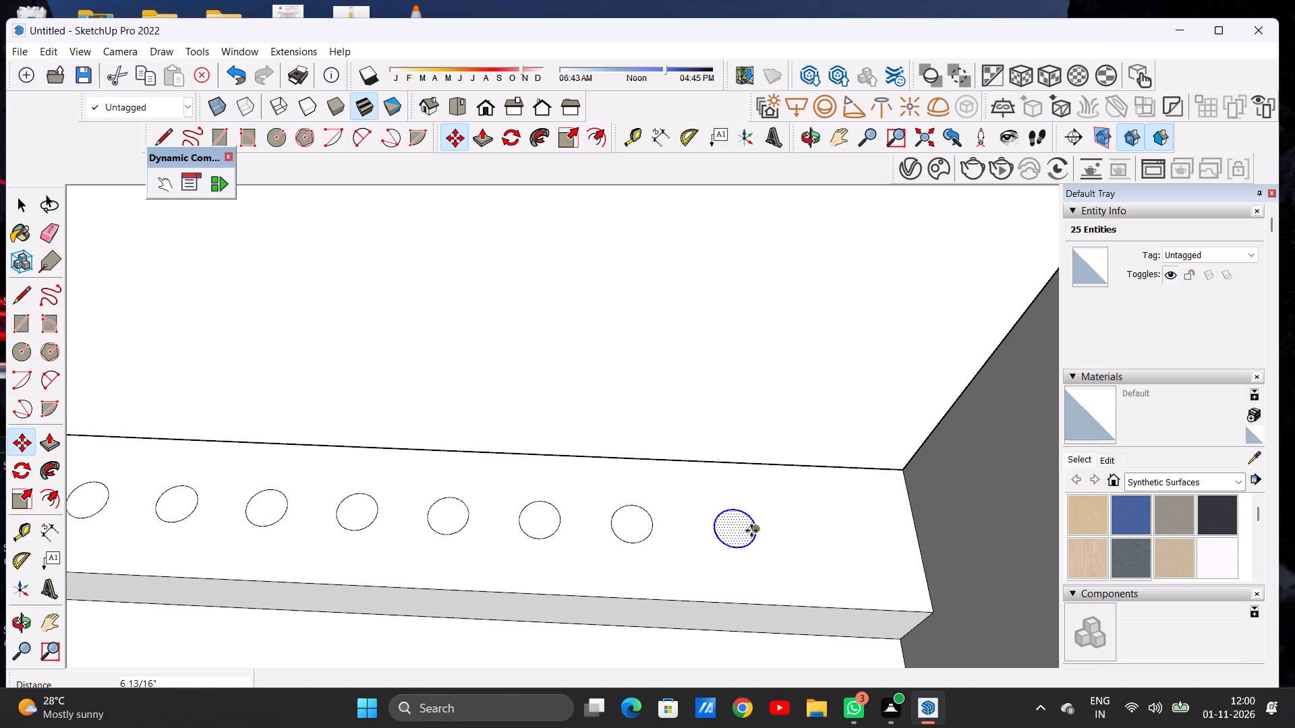
click(751, 530)
click(747, 531)
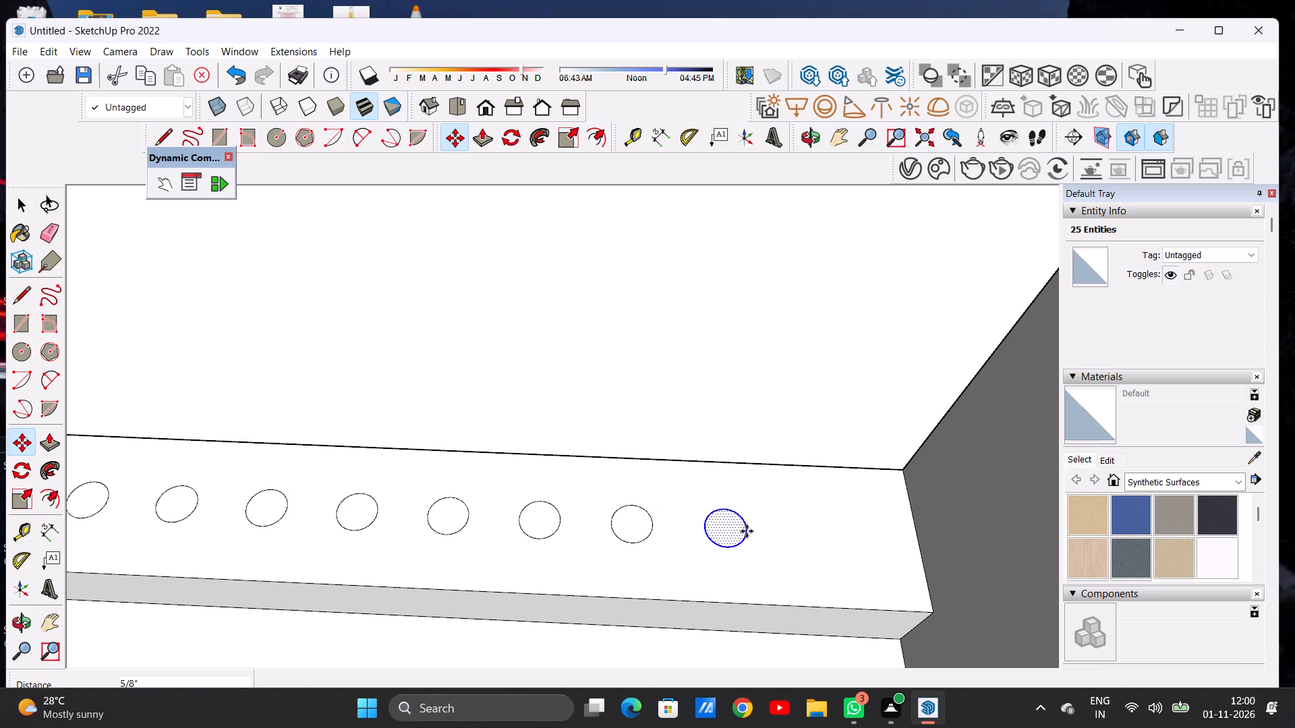
Copy the newly placed circle about 7 3/16" further along the parapet's top face, close to the wall end.
click(747, 531)
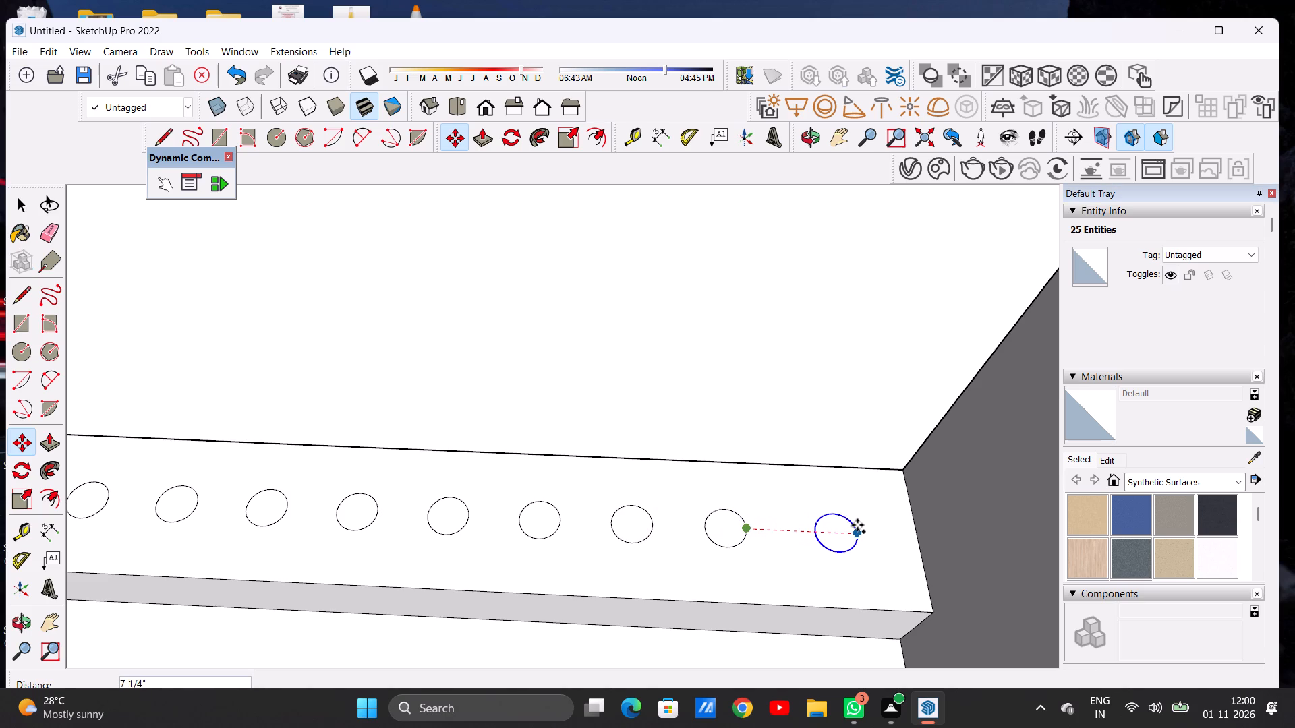
click(856, 525)
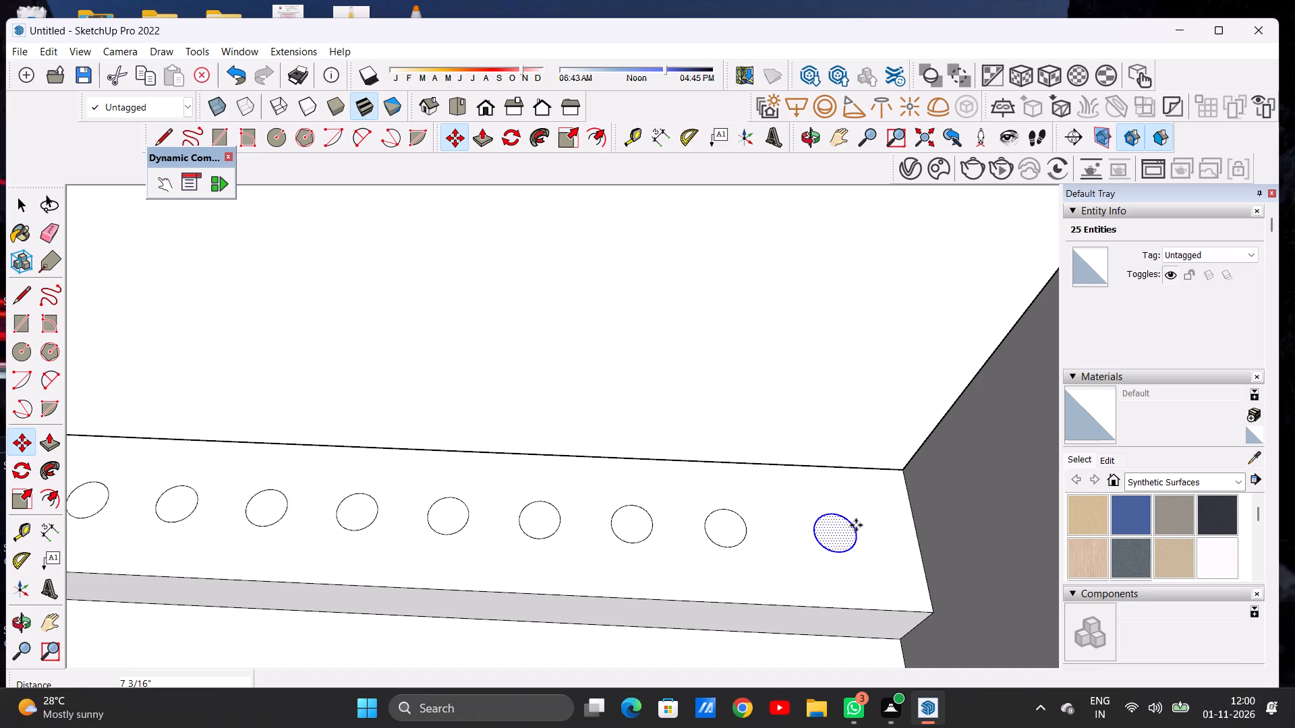
key(space)
scroll(706, 539, down, 20)
scroll(706, 539, down, 5)
scroll(628, 496, down, 5)
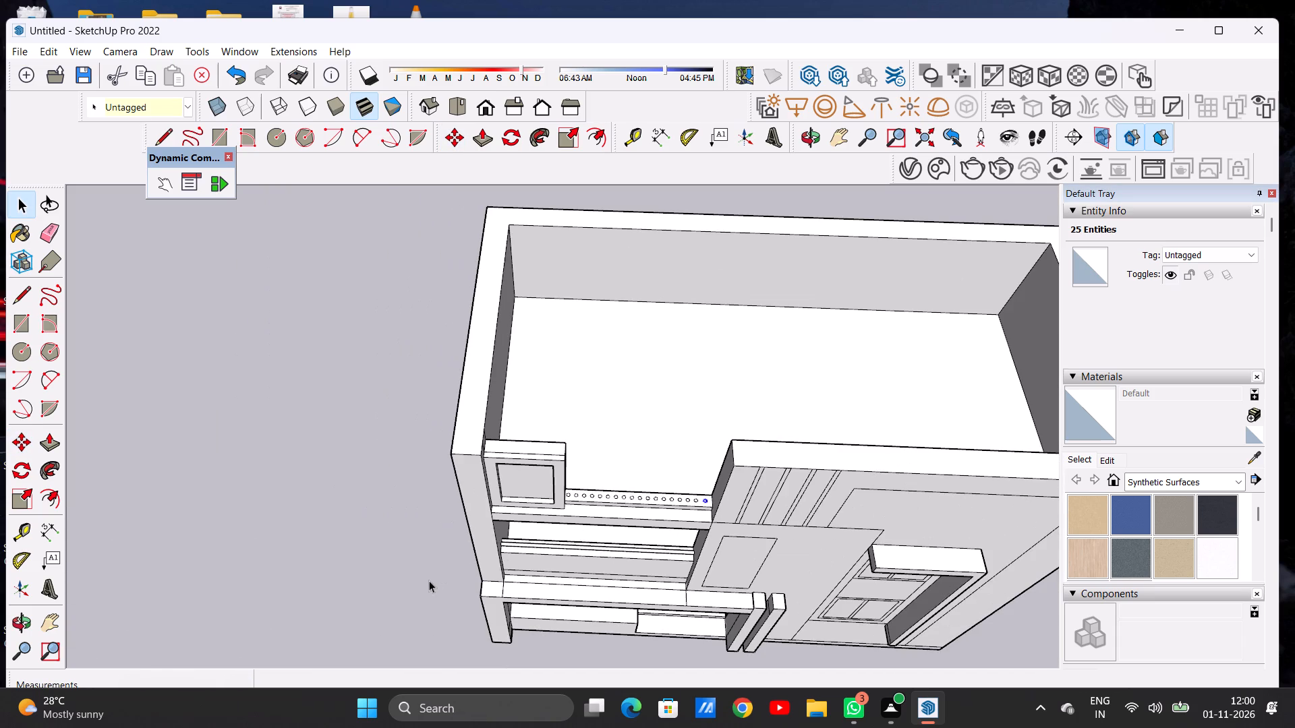
click(428, 581)
Push/Pull the circle on the framed panel's side face about 9' 5" across the terrace opening to the opposite wall as a handrail.
scroll(712, 477, up, 3)
scroll(712, 477, down, 1)
scroll(708, 482, up, 2)
middle_drag(636, 458, 633, 242)
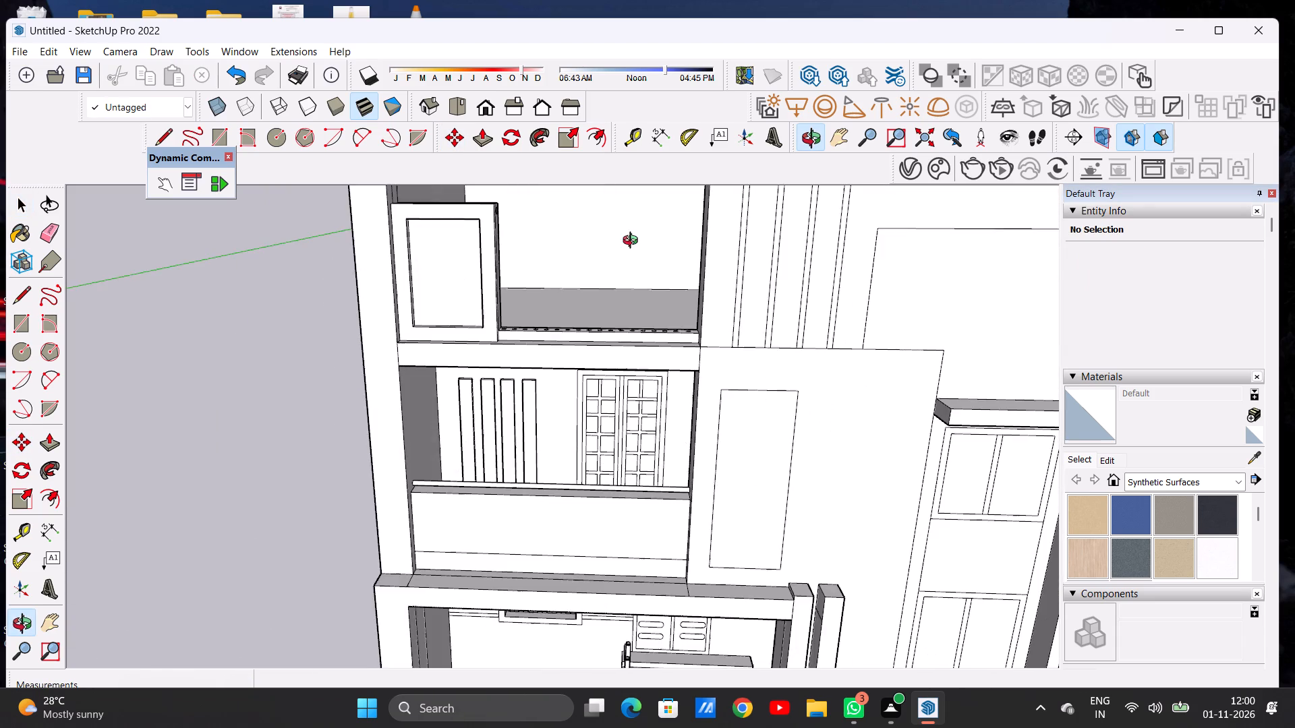
middle_drag(633, 242, 574, 354)
scroll(565, 372, up, 2)
scroll(564, 404, down, 2)
scroll(564, 405, up, 1)
scroll(564, 405, down, 3)
scroll(494, 348, up, 8)
scroll(452, 298, down, 1)
scroll(451, 297, up, 1)
scroll(451, 297, down, 1)
scroll(451, 296, up, 1)
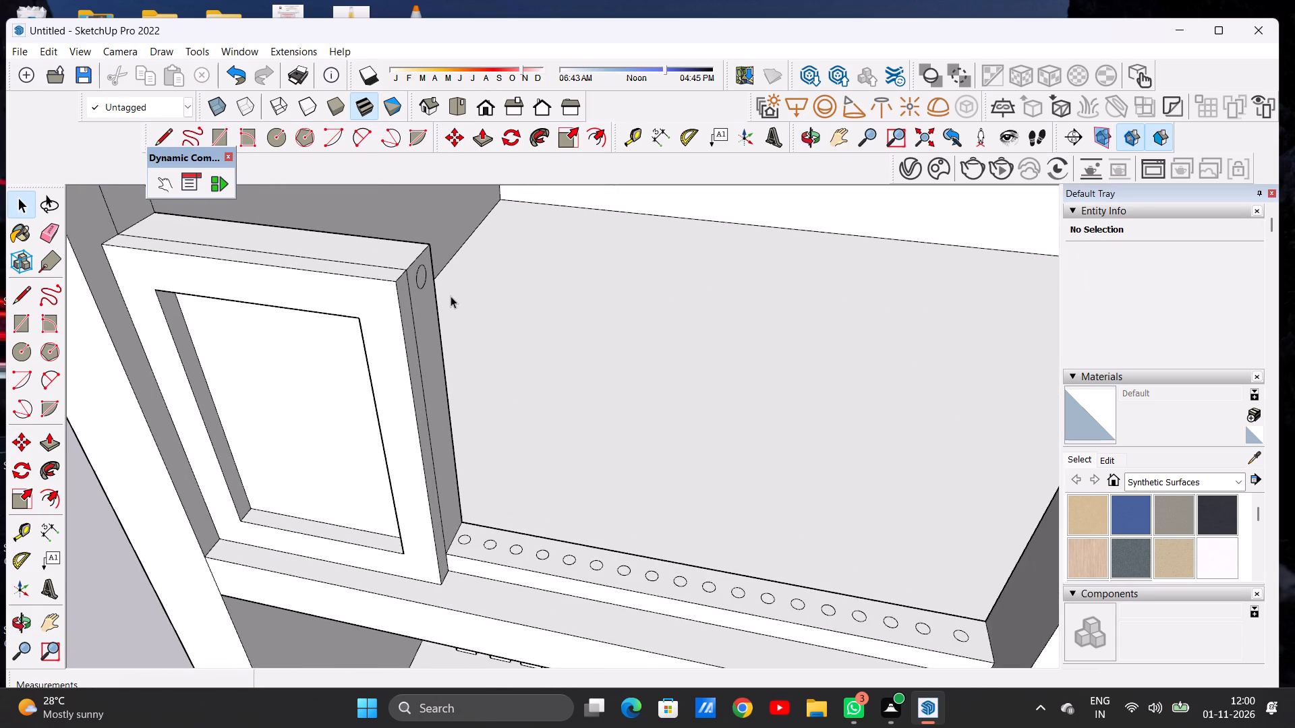
scroll(451, 296, up, 3)
key(p)
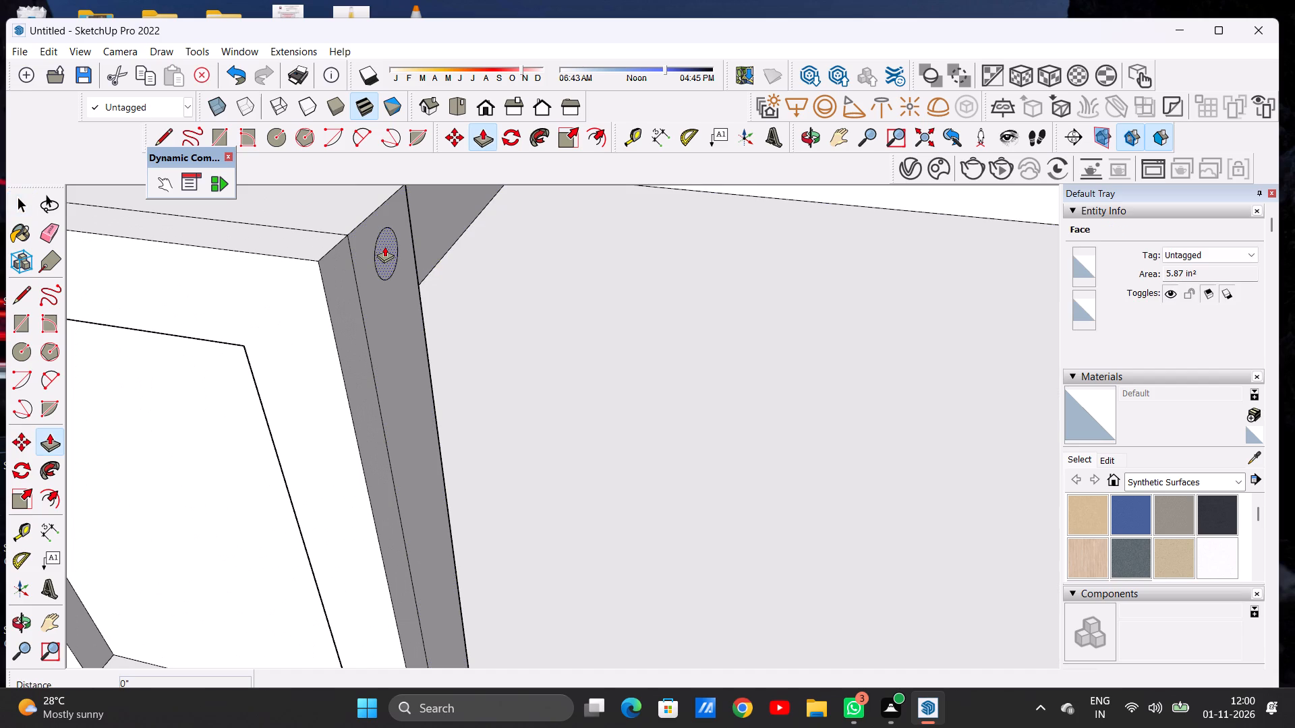
click(384, 246)
scroll(511, 292, down, 5)
scroll(510, 293, up, 1)
scroll(510, 293, down, 4)
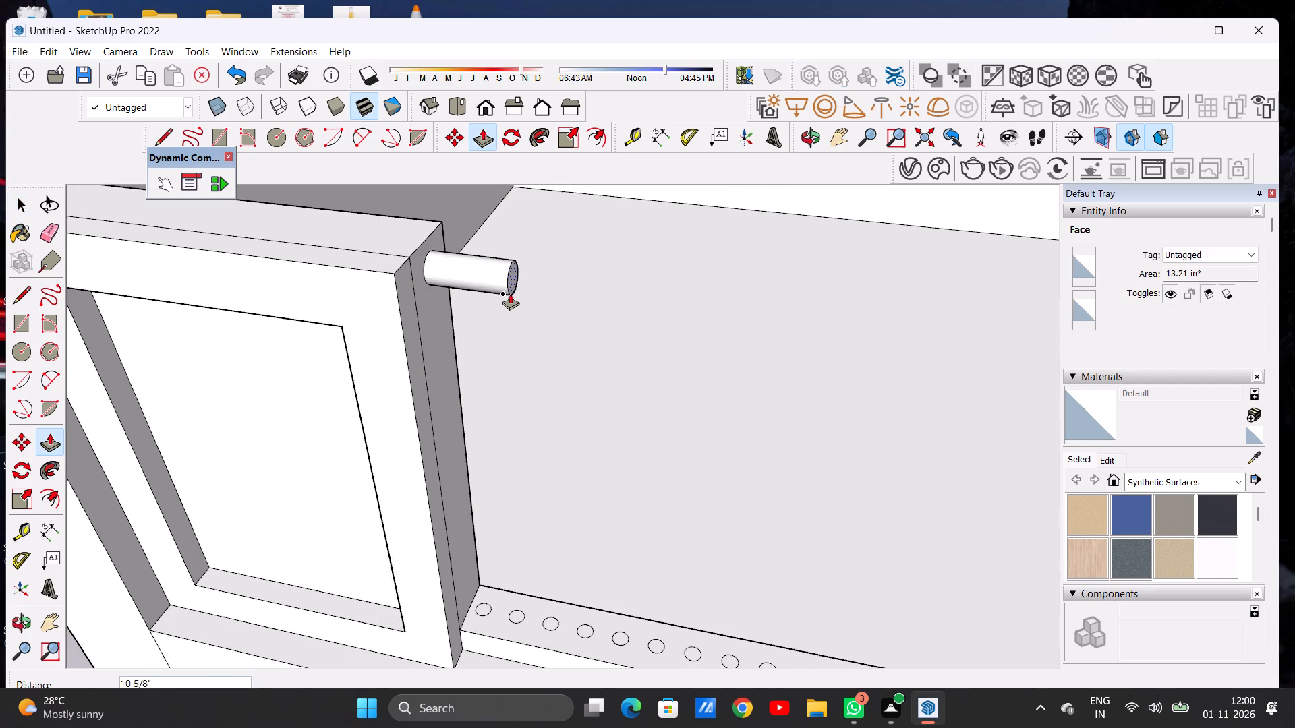
scroll(510, 293, down, 9)
middle_drag(840, 309, 884, 258)
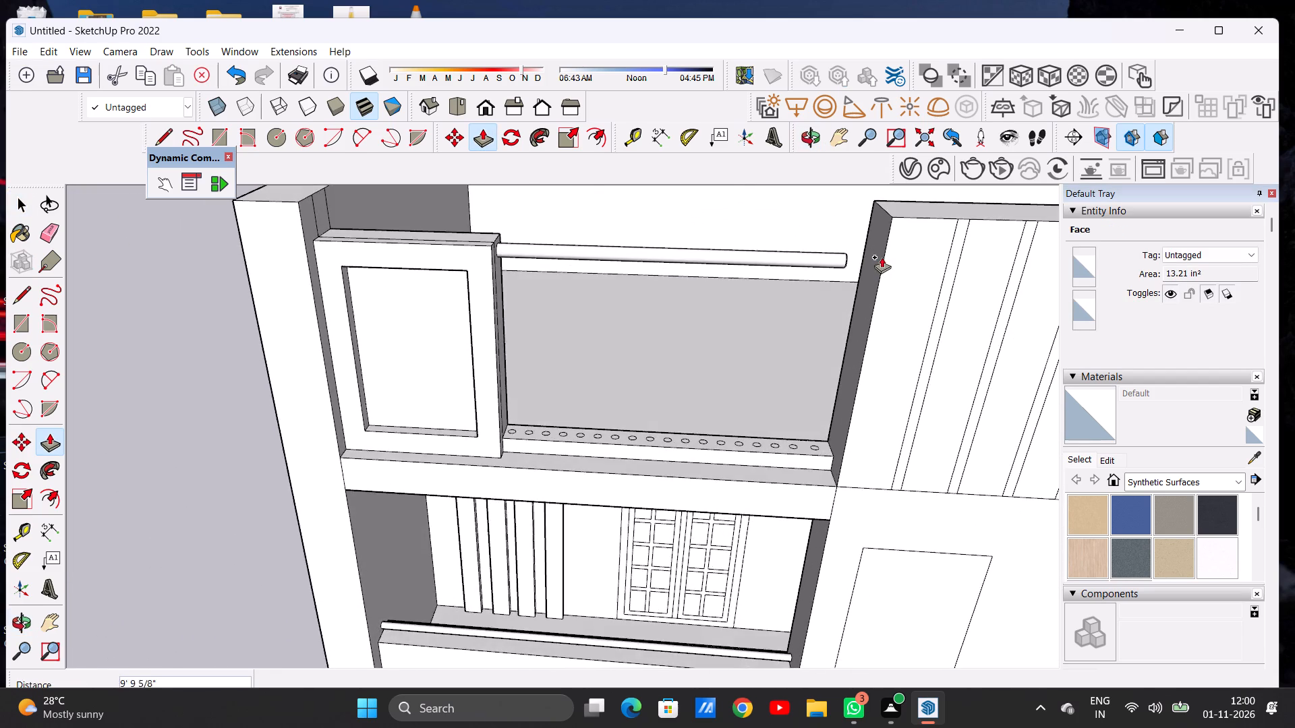
scroll(875, 251, up, 7)
click(870, 233)
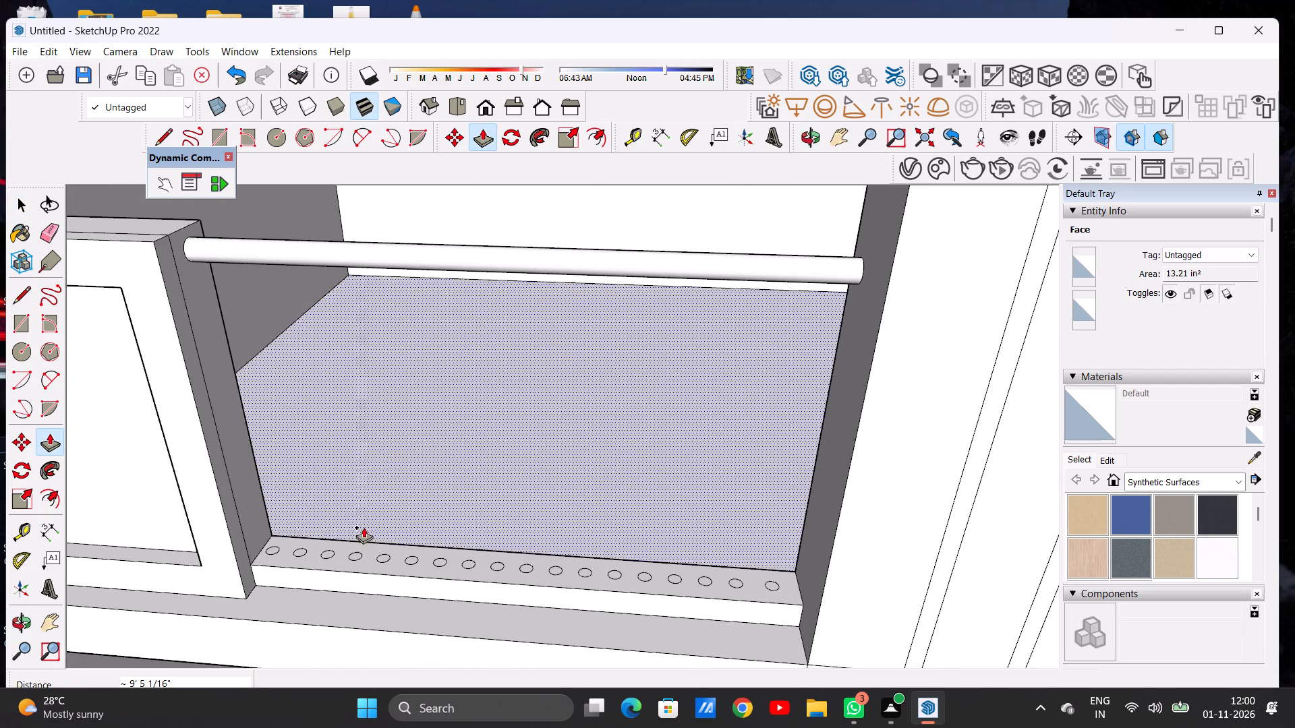
Push/Pull the first parapet circle beside the framed panel up about 5' 5 1/8" into the handrail.
scroll(272, 547, up, 11)
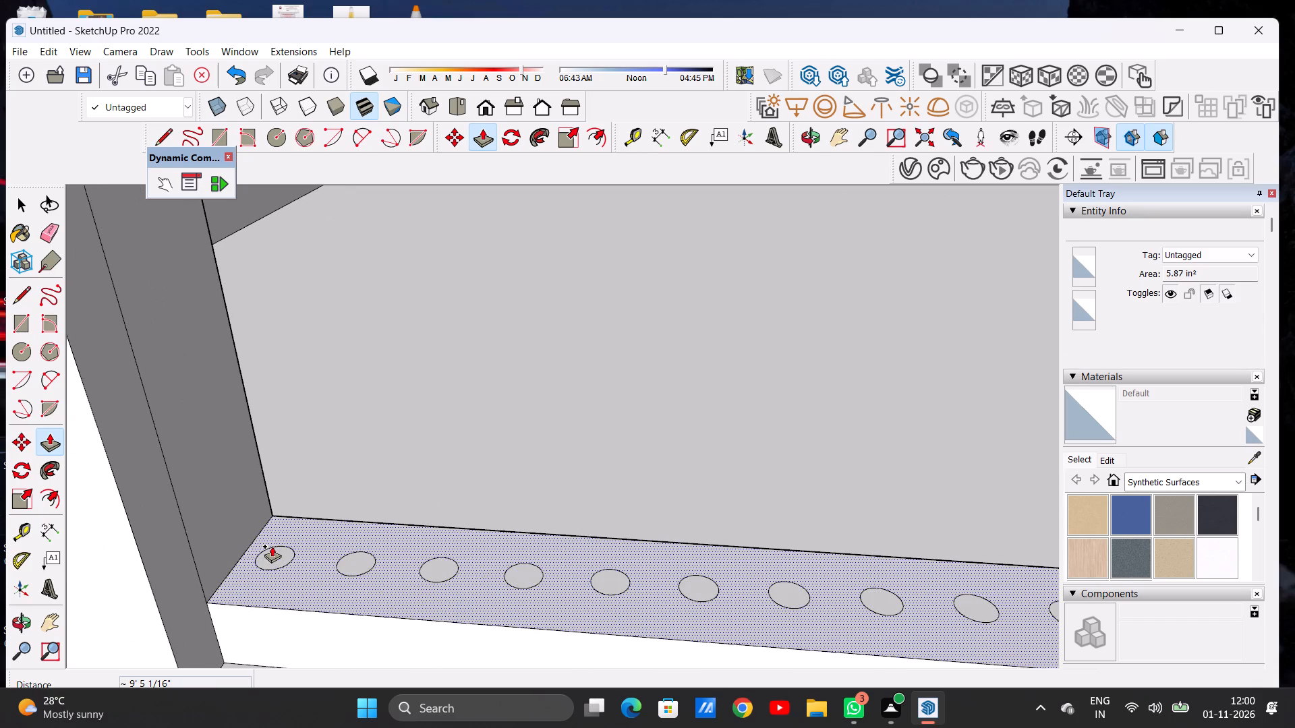
click(279, 555)
scroll(281, 417, down, 8)
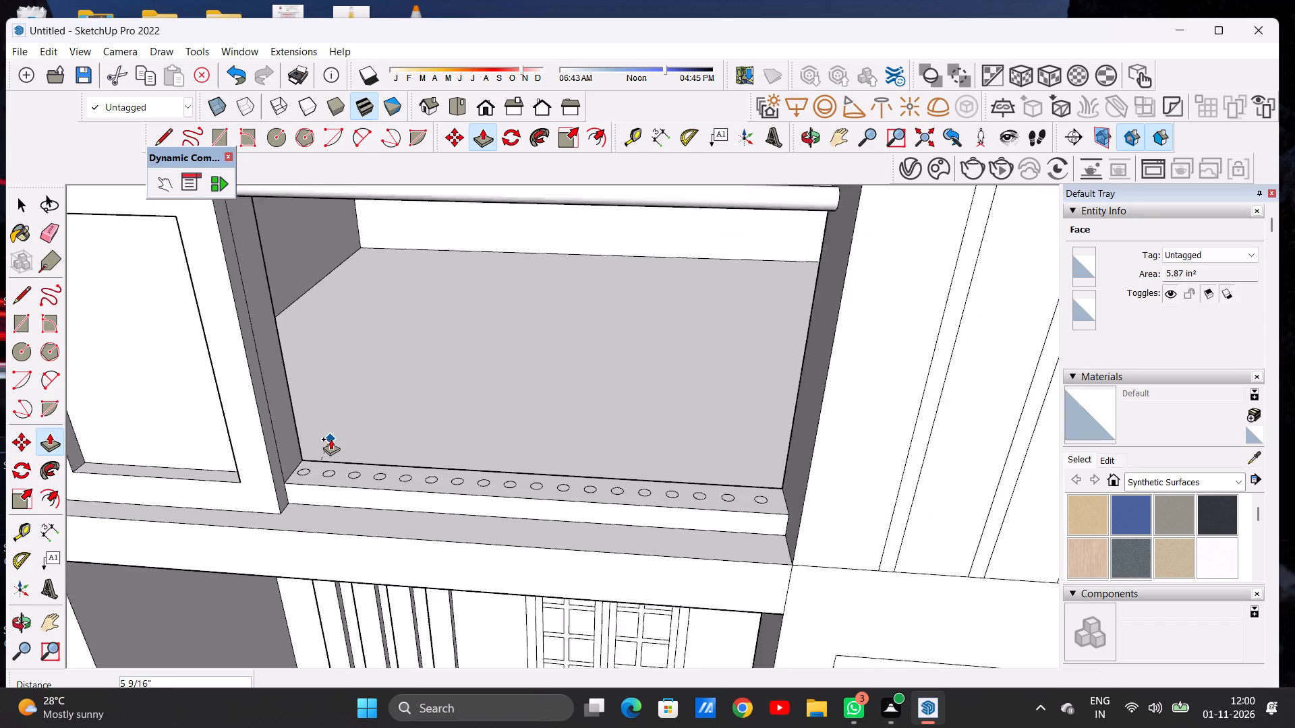
scroll(330, 439, down, 8)
scroll(286, 287, up, 7)
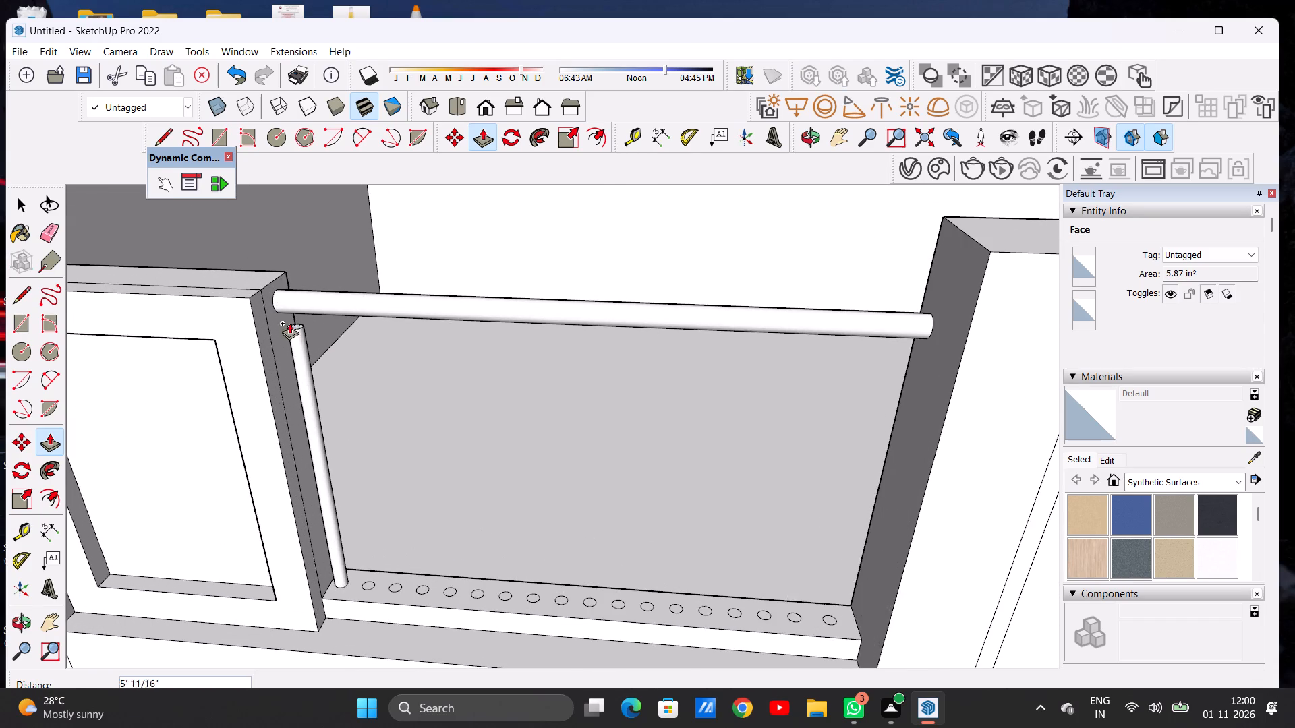
middle_drag(289, 317, 297, 269)
scroll(293, 286, up, 5)
click(299, 282)
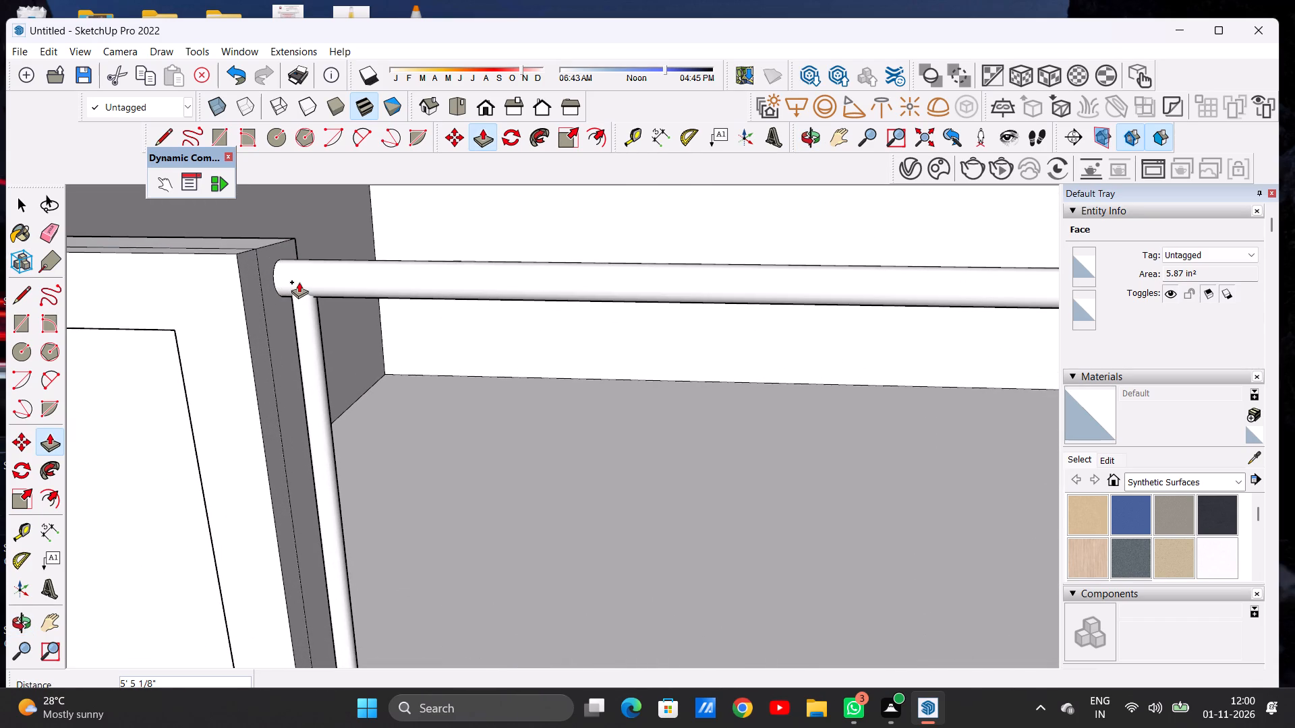
Push/Pull the second parapet circle from the framed panel up about 5' 5 3/16" into the handrail.
scroll(325, 308, down, 6)
middle_drag(478, 294, 129, 336)
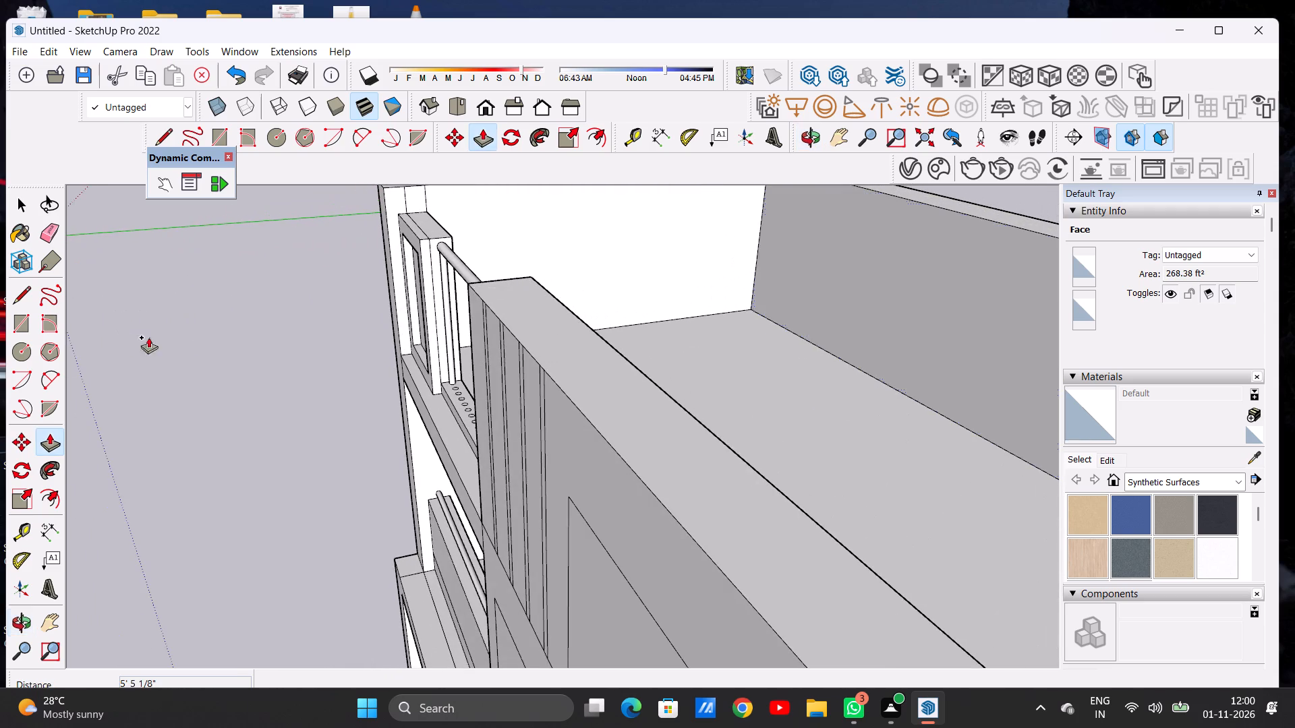
middle_drag(656, 251, 673, 262)
middle_click(675, 261)
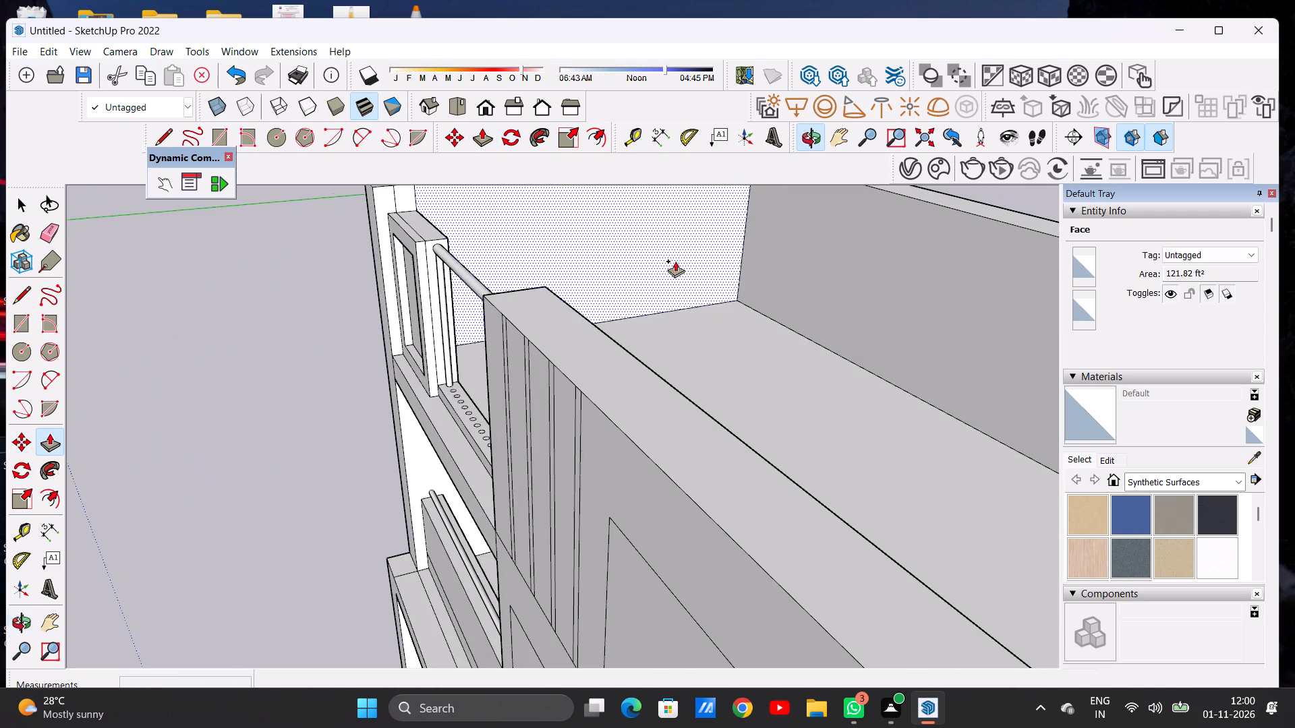
middle_drag(424, 306, 689, 254)
scroll(565, 392, up, 2)
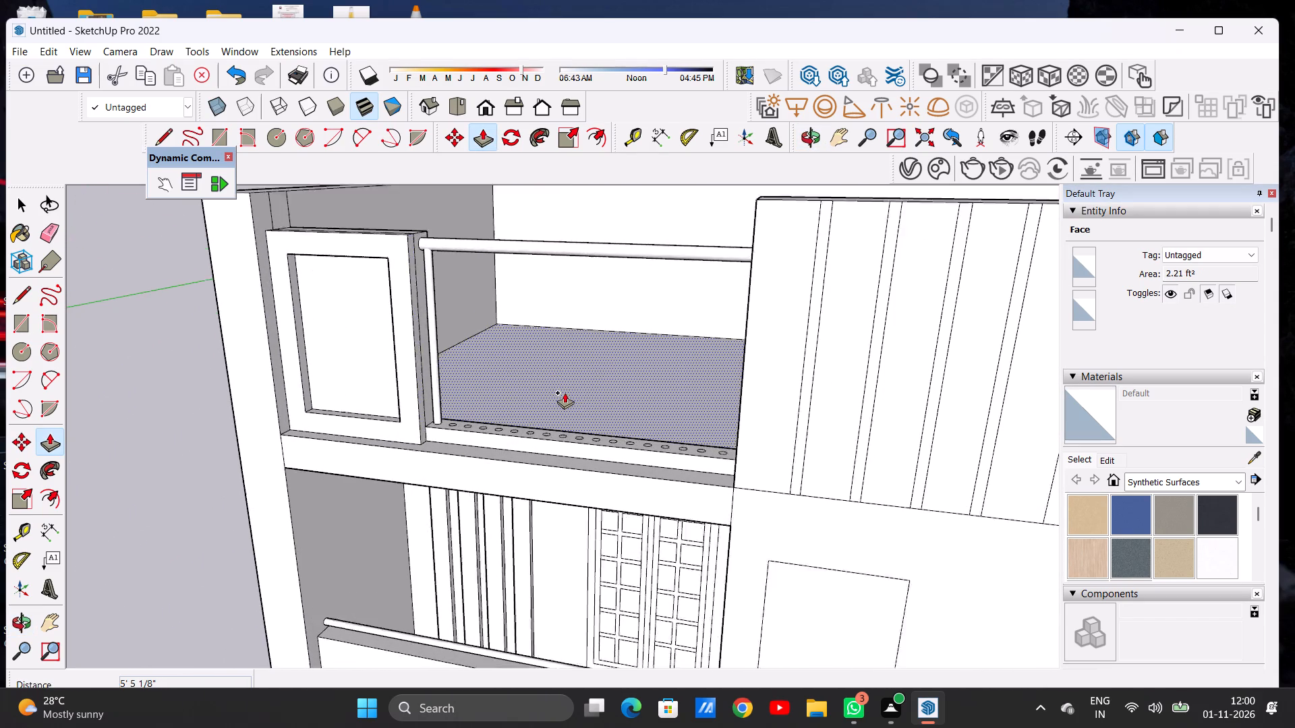
scroll(565, 392, up, 2)
middle_drag(434, 401, 404, 522)
scroll(393, 425, up, 16)
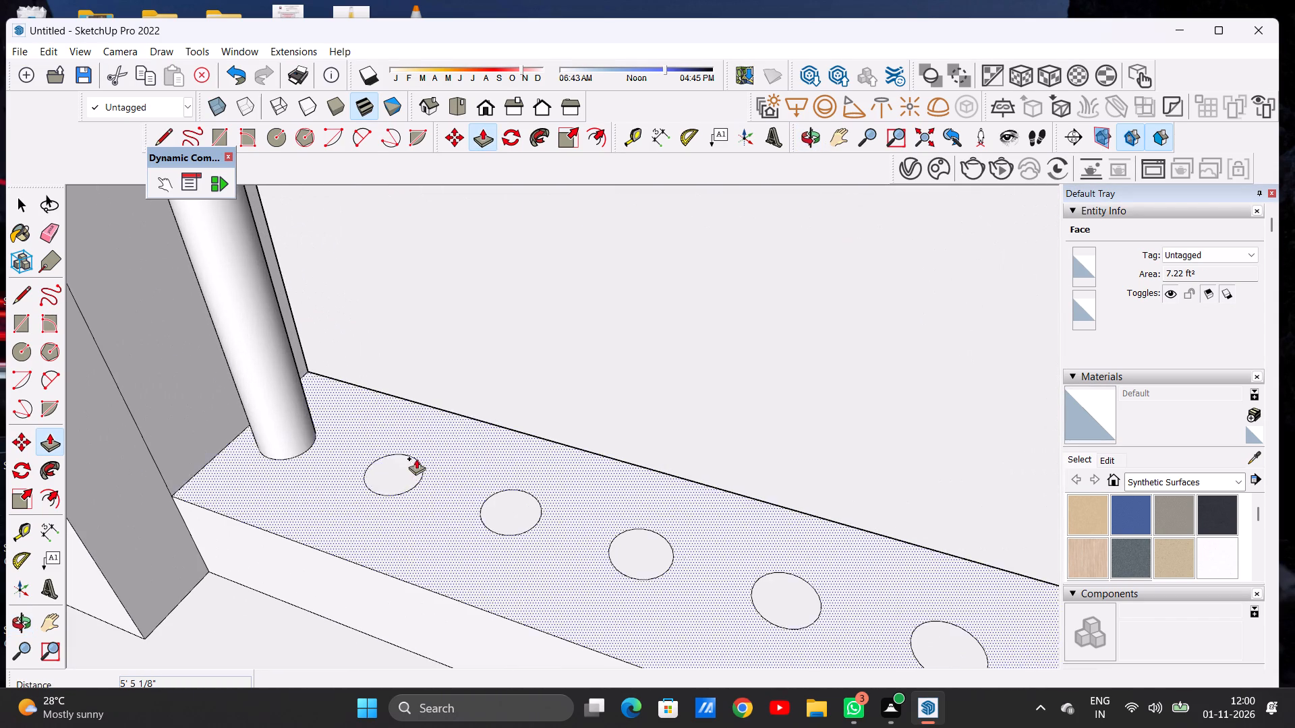
click(401, 463)
scroll(424, 394, down, 4)
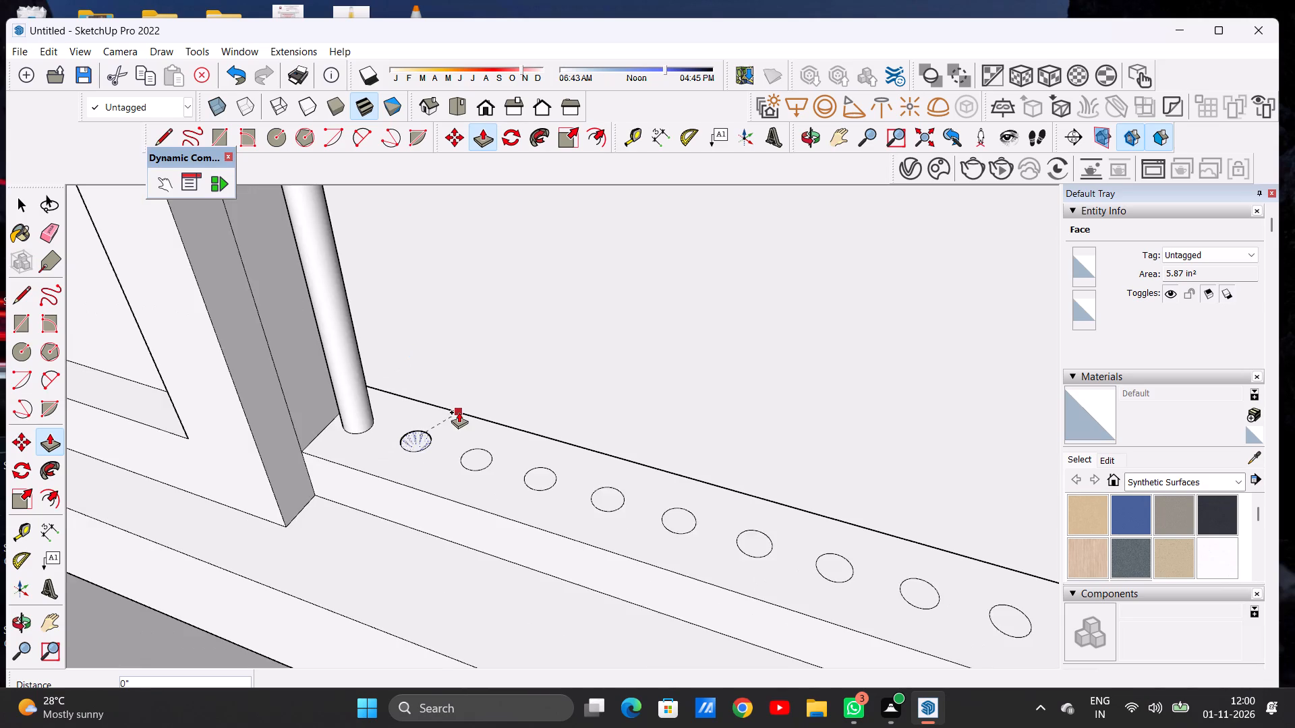
scroll(459, 412, down, 18)
middle_drag(442, 289, 495, 223)
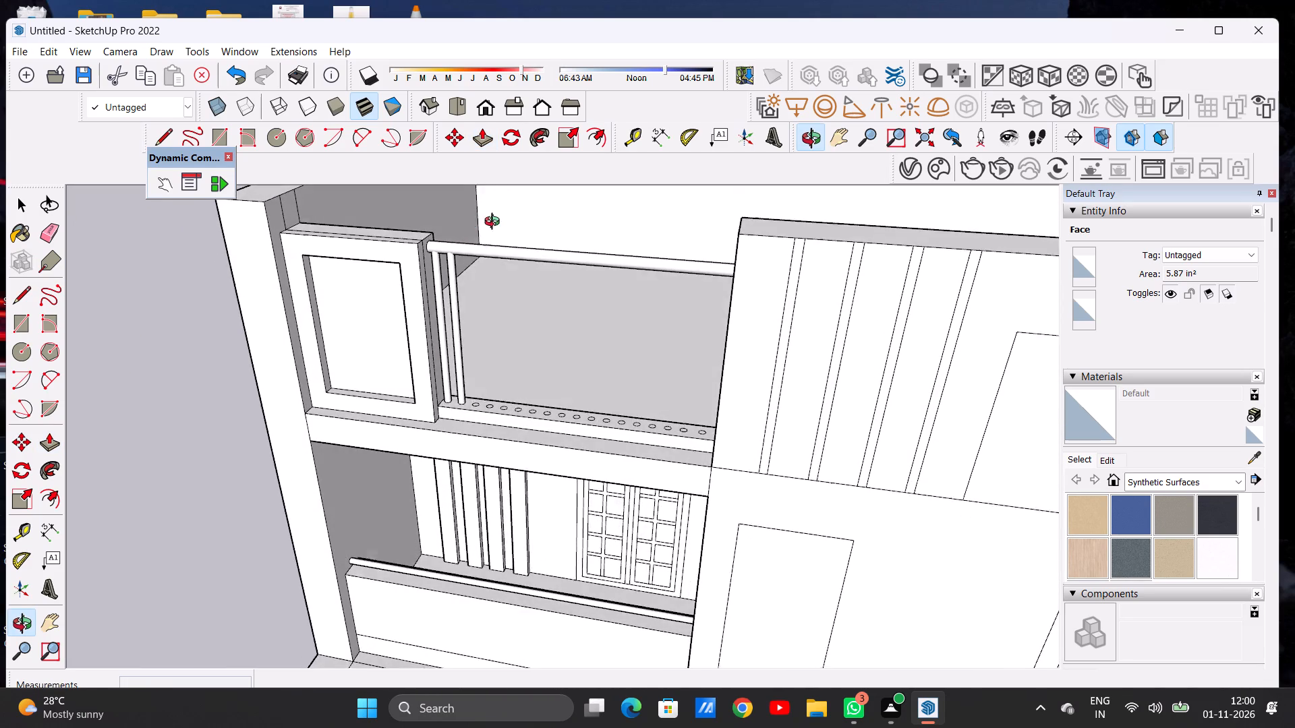
middle_drag(495, 223, 498, 222)
scroll(451, 249, up, 12)
click(461, 238)
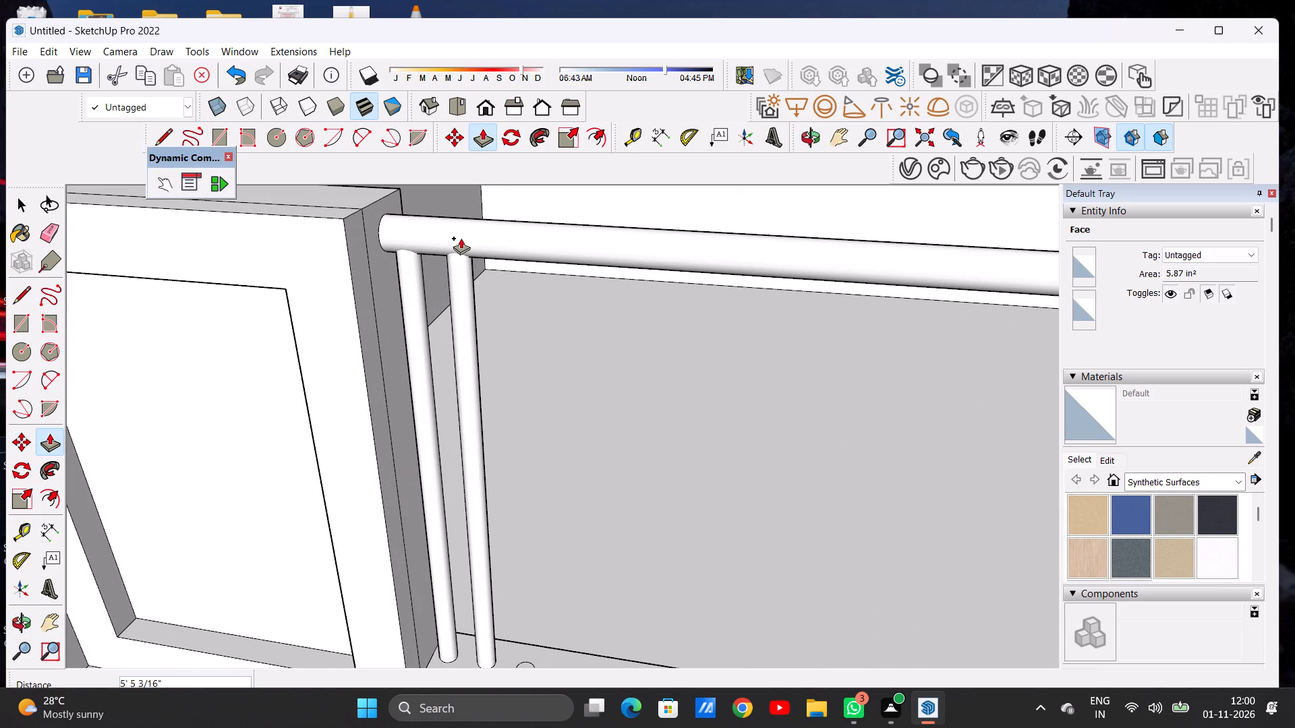
Push/Pull the third parapet circle from the framed panel up about 5' 6" into the handrail.
scroll(444, 244, down, 9)
scroll(490, 461, up, 5)
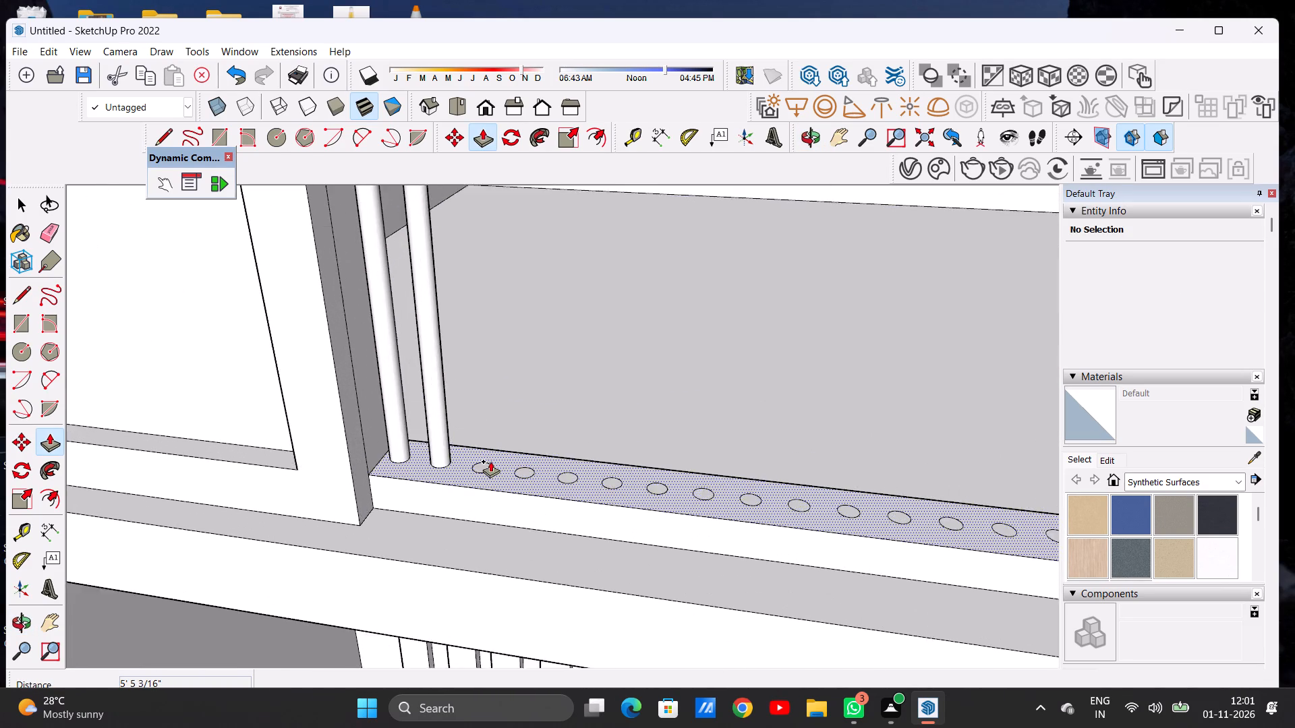
scroll(490, 461, up, 5)
scroll(484, 461, down, 2)
scroll(484, 461, up, 4)
click(486, 469)
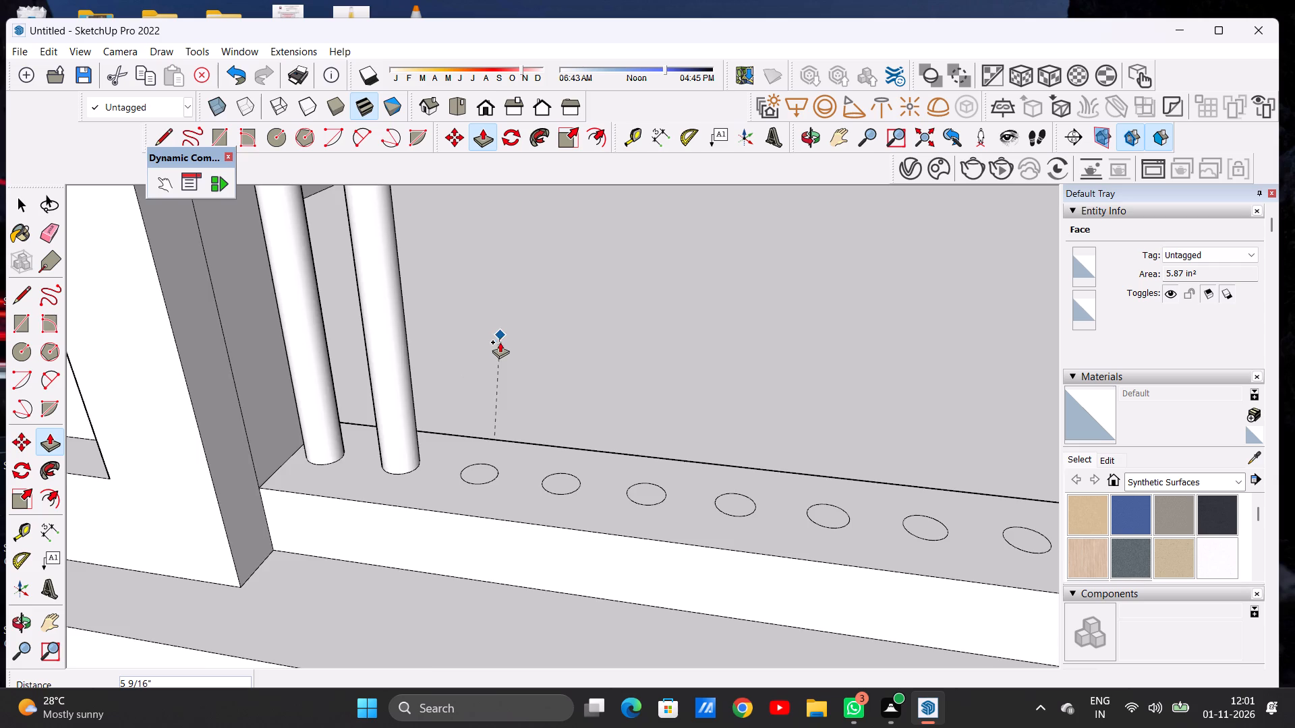
scroll(500, 355, down, 16)
scroll(496, 242, down, 1)
scroll(496, 242, up, 5)
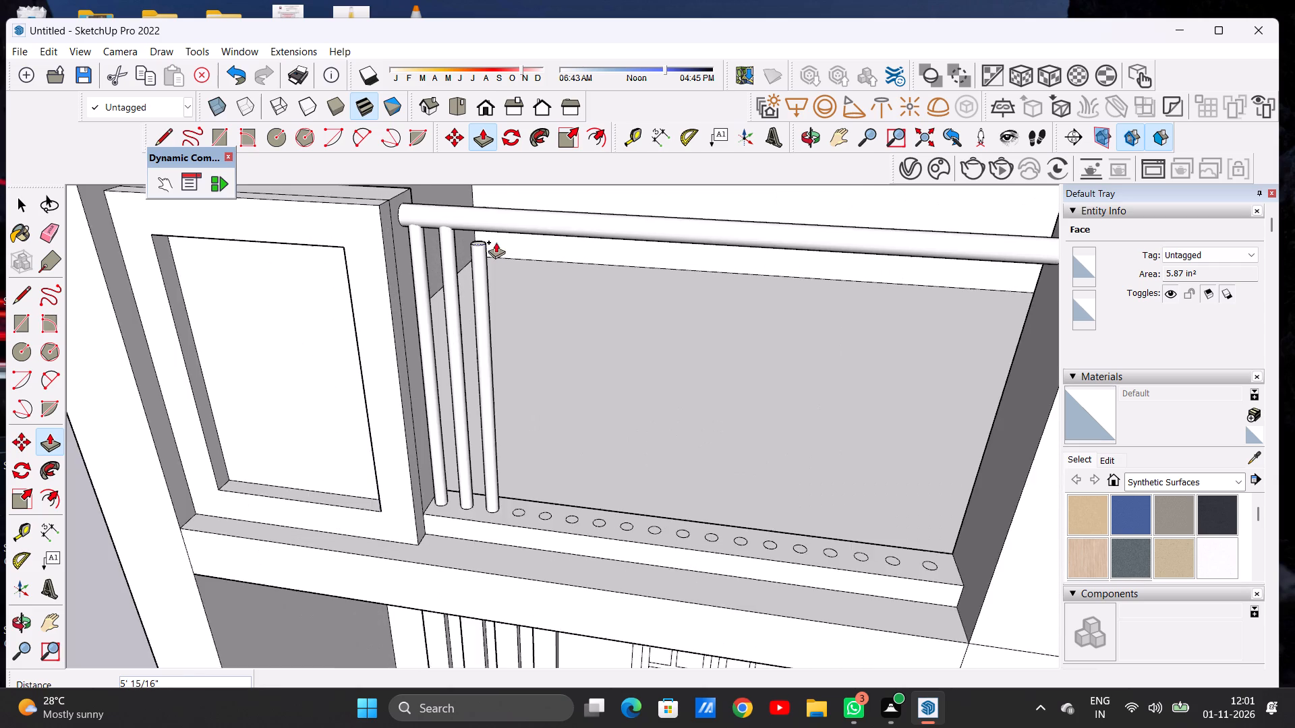
click(482, 210)
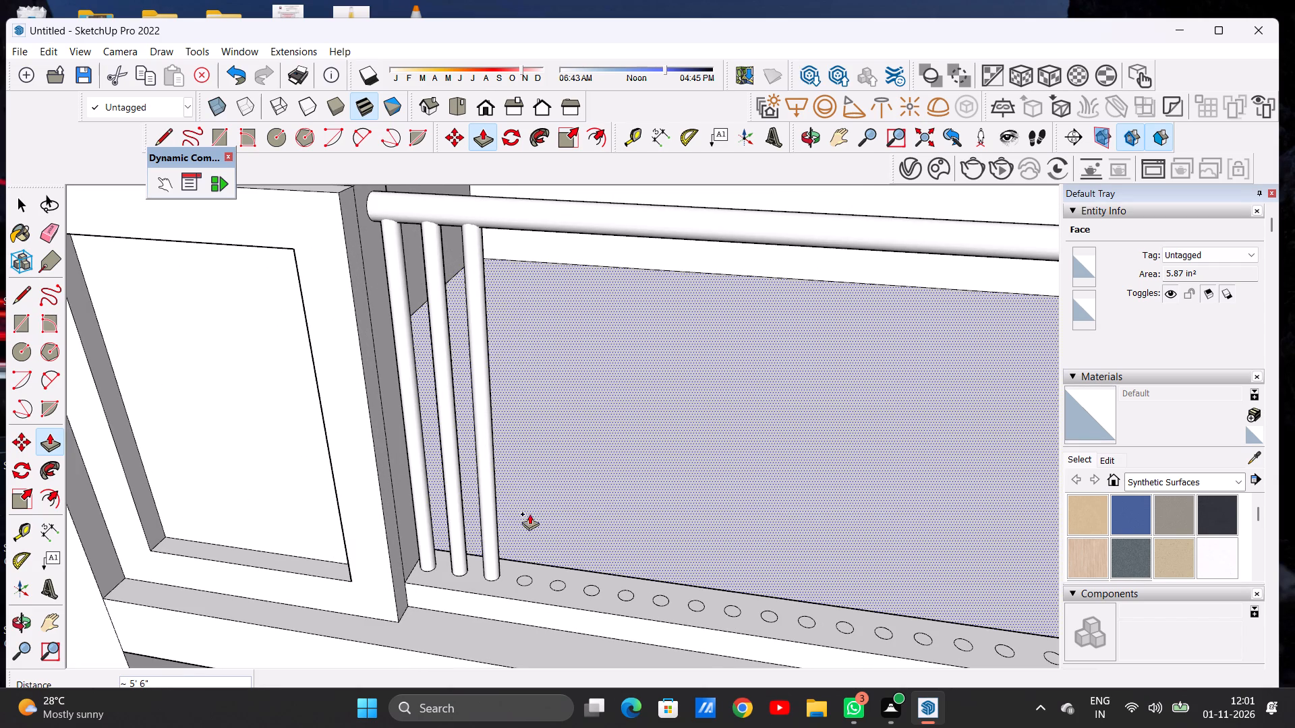
Push/Pull the fourth parapet circle from the framed panel up about 5' 5 5/16" into the handrail.
scroll(529, 582, up, 7)
click(519, 569)
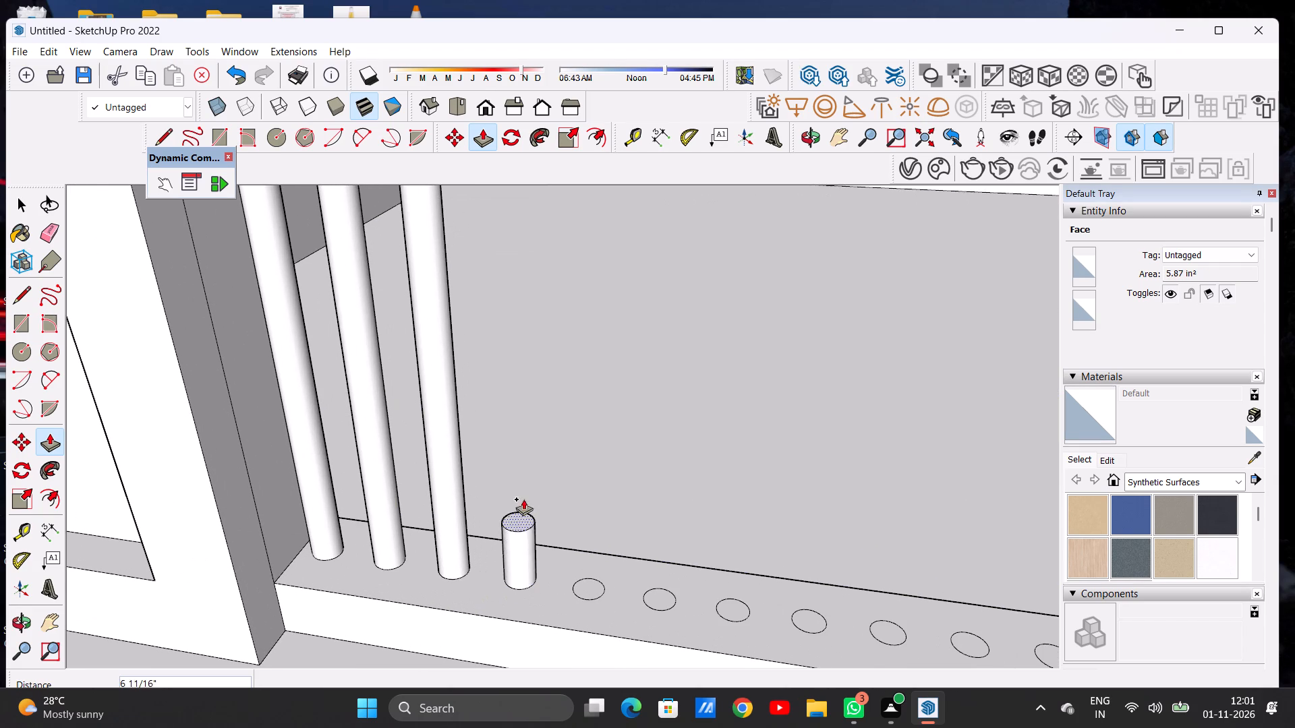
scroll(538, 425, down, 13)
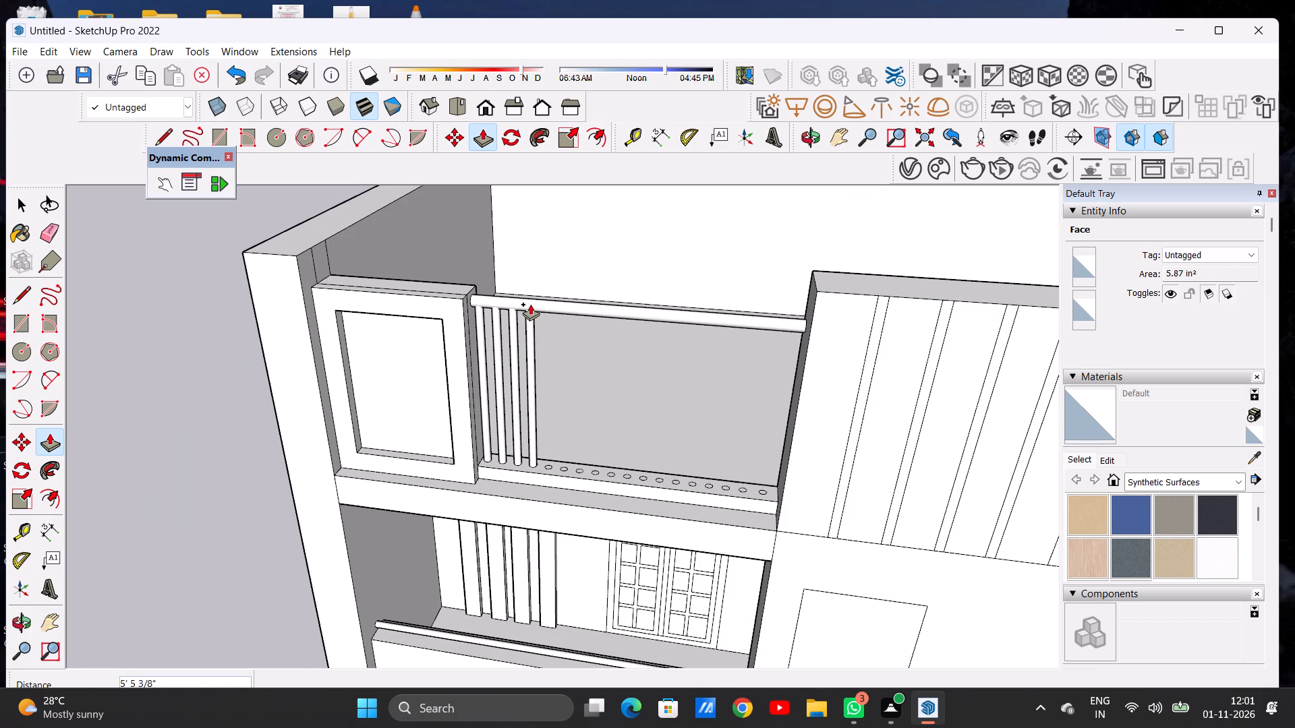
scroll(530, 304, up, 14)
click(523, 293)
Push/Pull the fifth parapet circle from the framed panel up about 5' 5" into the handrail.
scroll(525, 297, down, 2)
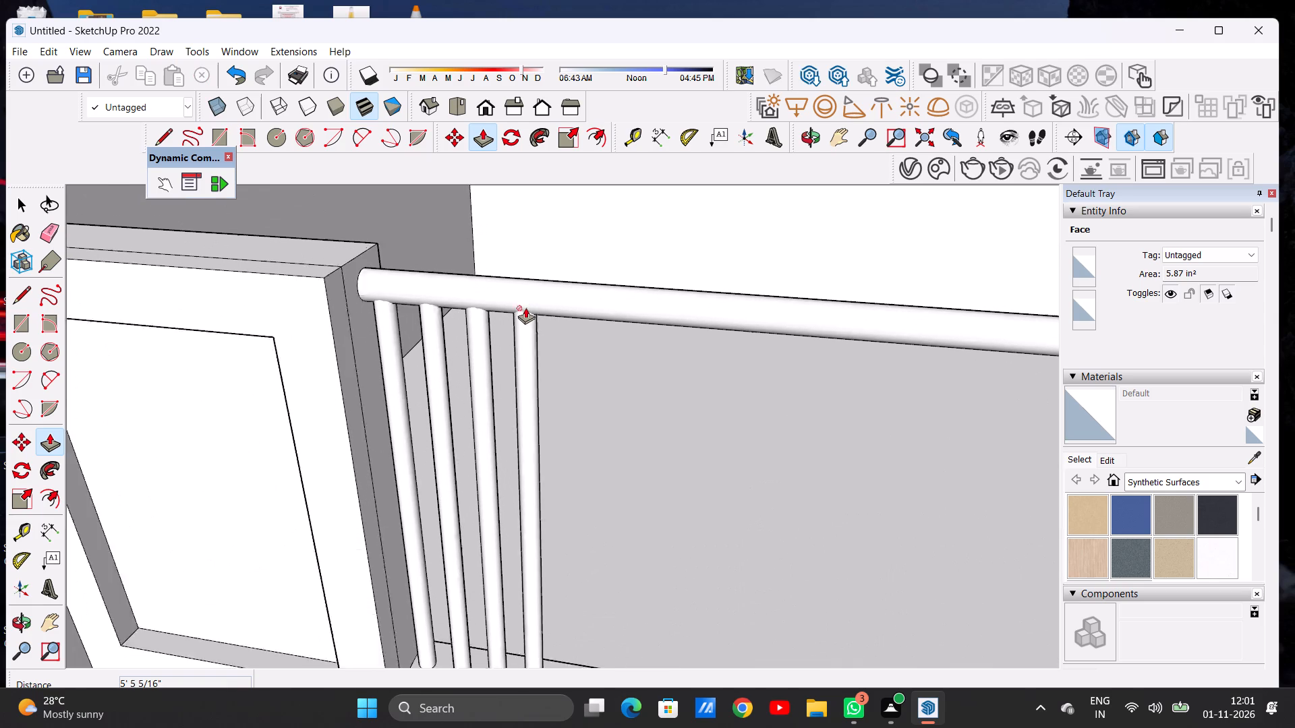
scroll(525, 307, down, 4)
scroll(580, 568, up, 12)
click(546, 609)
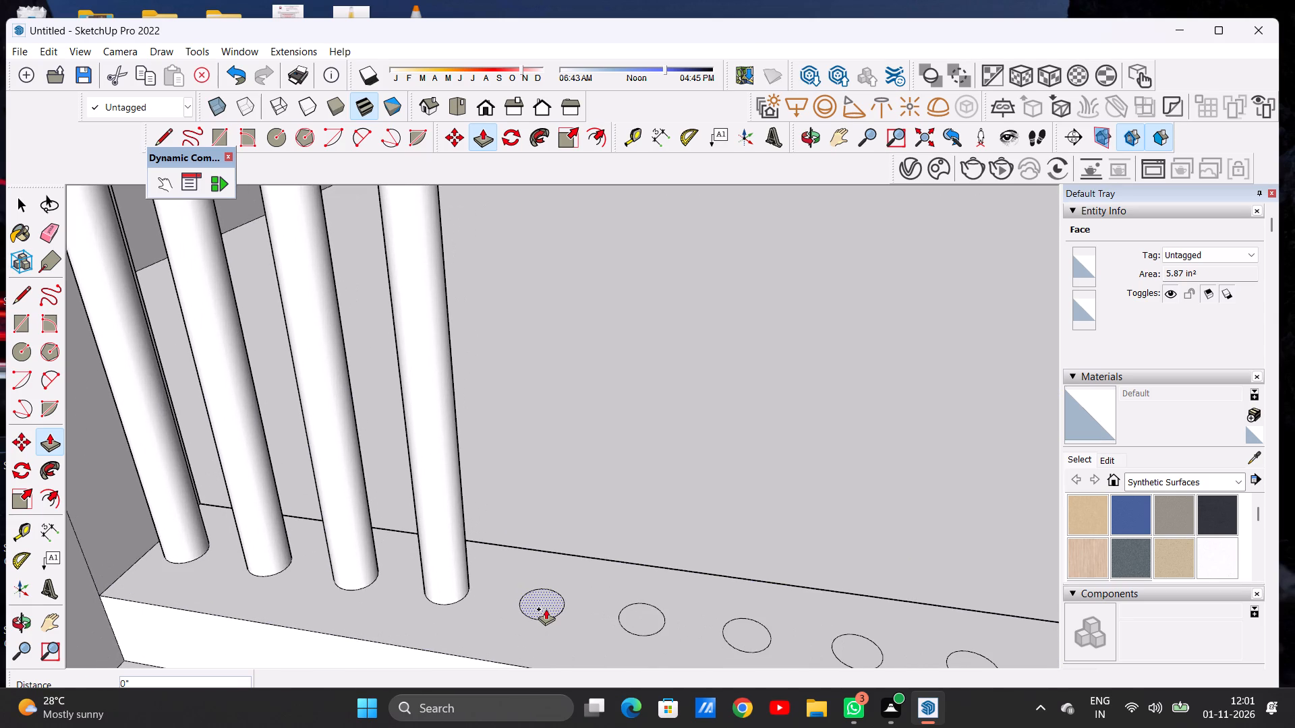
scroll(531, 369, down, 6)
scroll(531, 369, up, 1)
scroll(531, 369, down, 20)
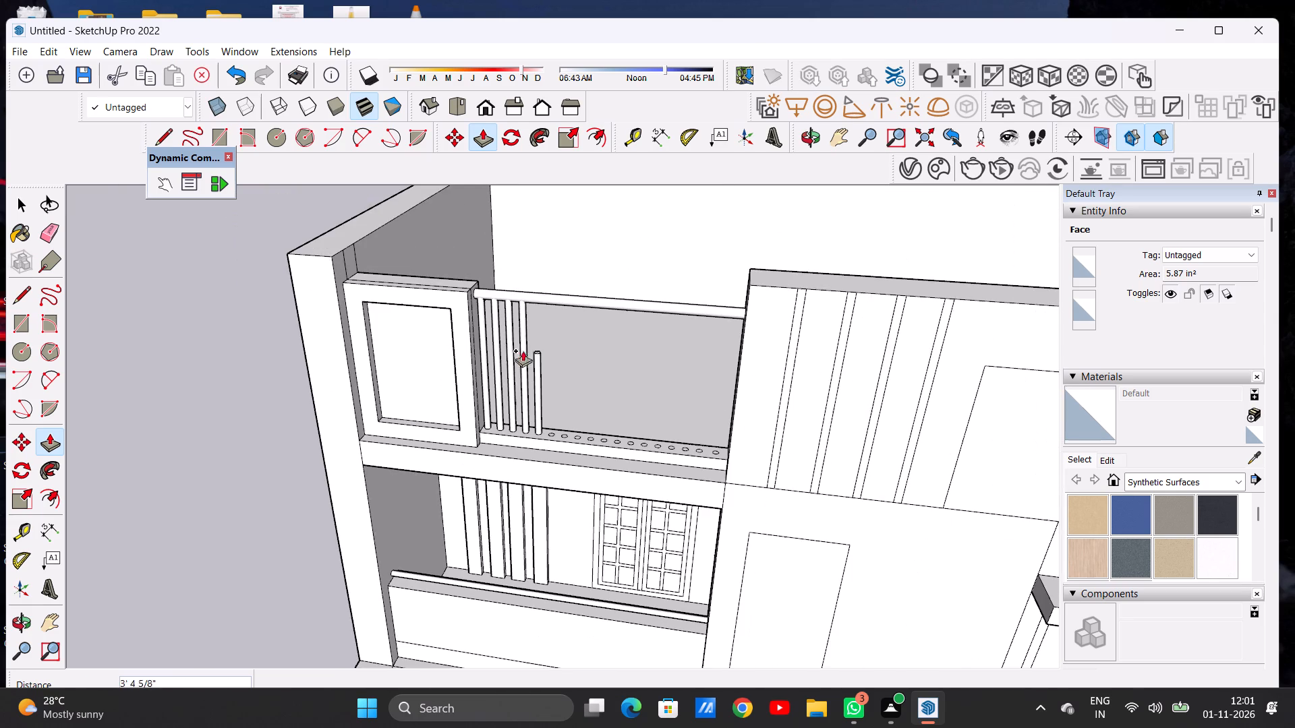
scroll(546, 293, up, 15)
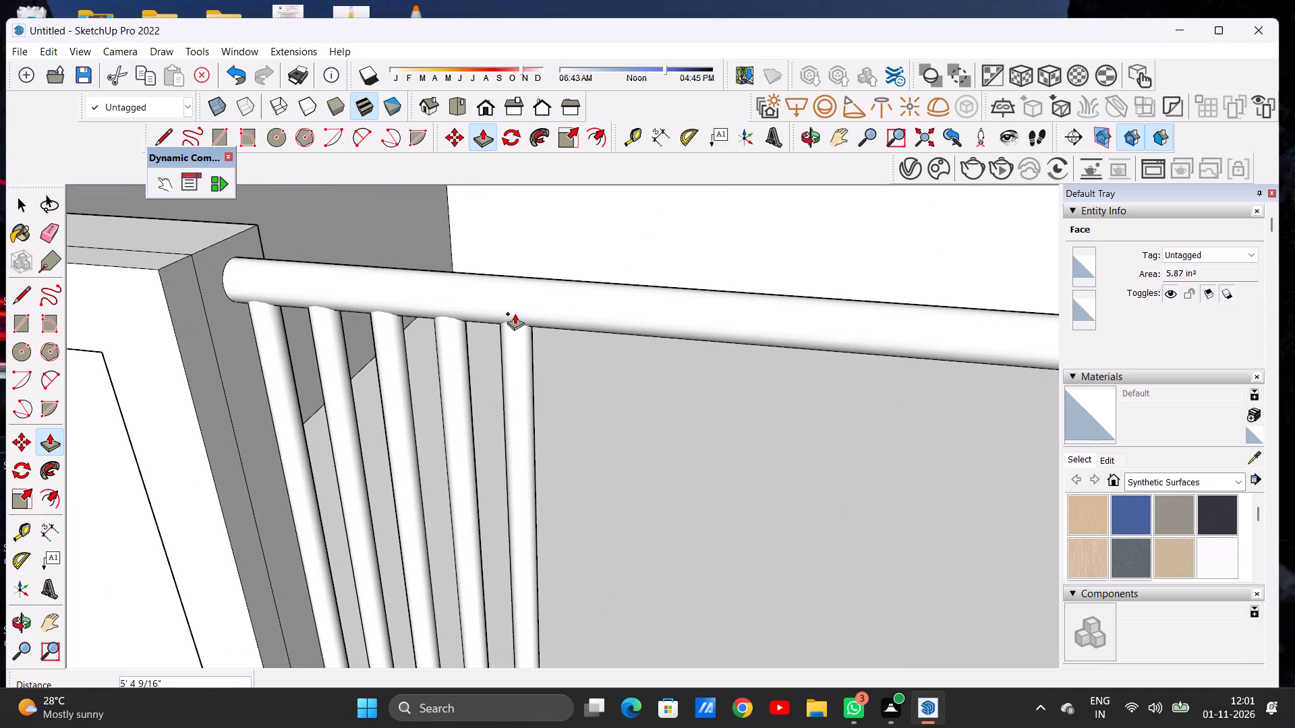
click(515, 313)
Push/Pull the sixth parapet circle from the framed panel up about 5' 4 15/16" into the handrail.
scroll(515, 344, down, 9)
scroll(561, 609, up, 9)
scroll(530, 543, up, 1)
scroll(530, 543, down, 1)
scroll(530, 543, up, 4)
click(535, 529)
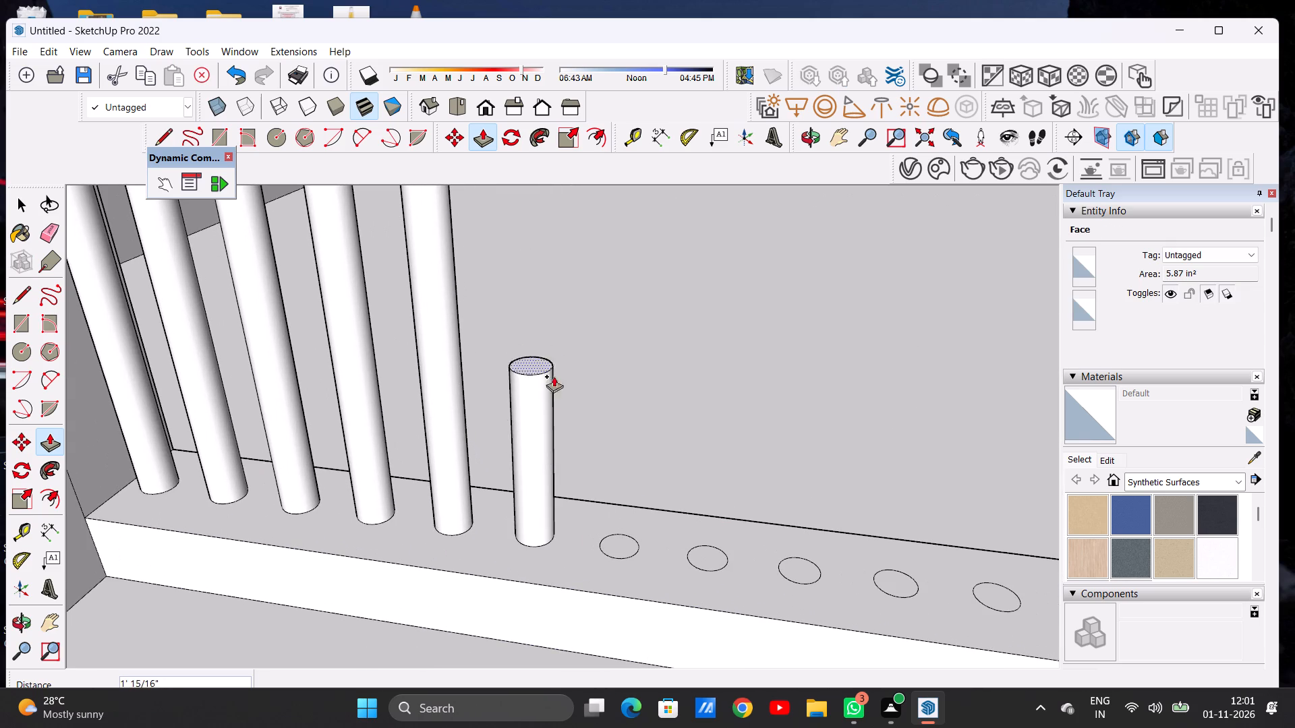
scroll(556, 400, down, 18)
scroll(538, 303, up, 6)
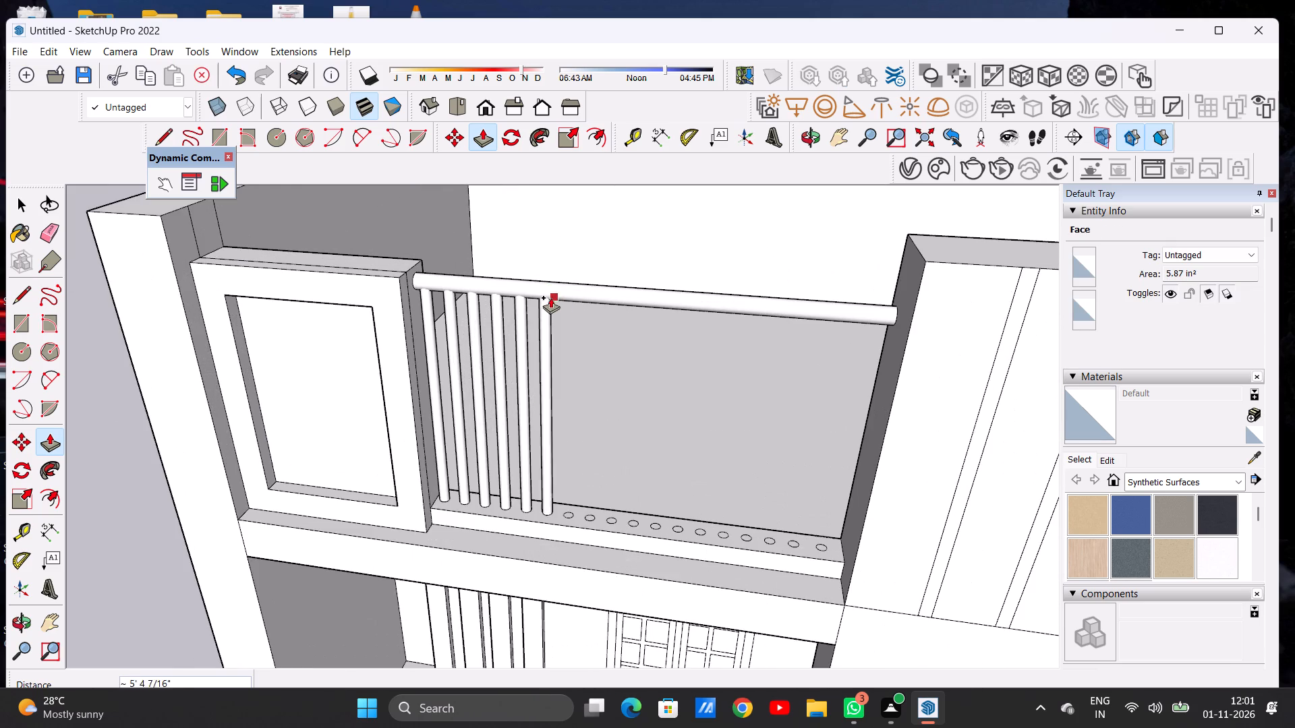
scroll(548, 296, up, 6)
click(546, 289)
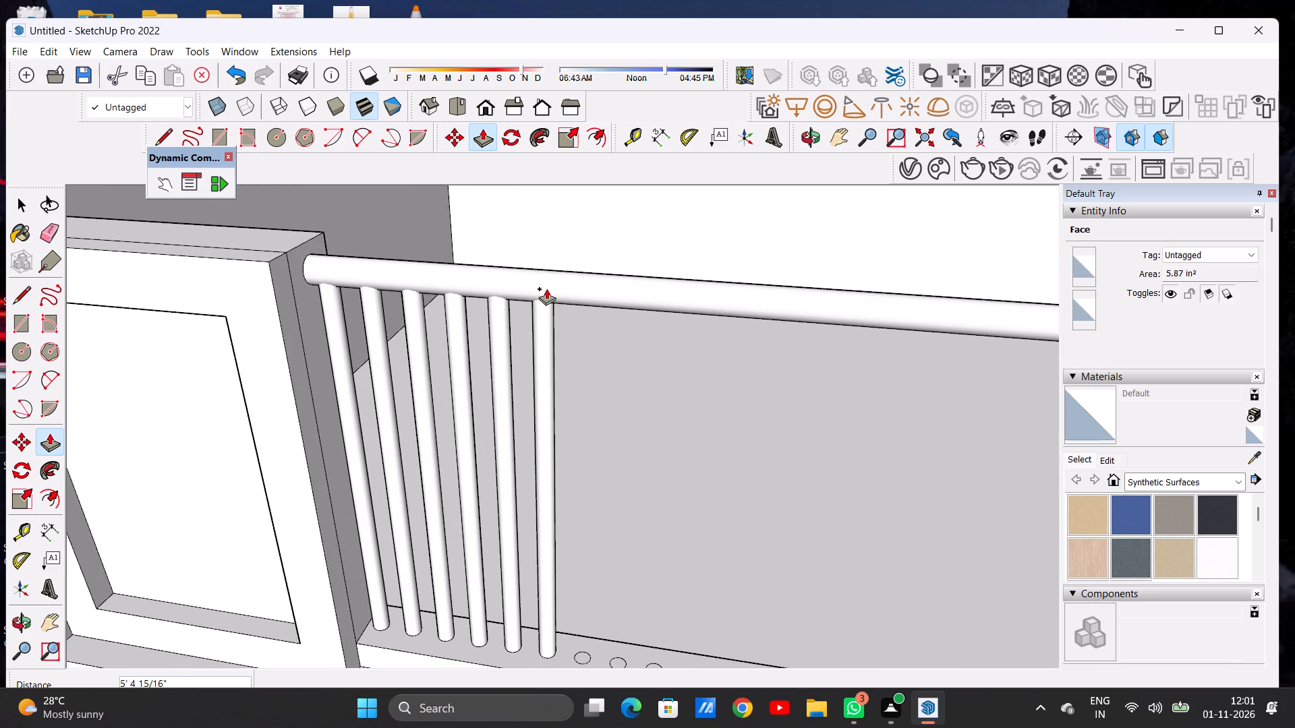
Push/Pull the seventh parapet circle from the framed panel up about 5' 6" into the handrail.
scroll(534, 289, down, 6)
scroll(575, 523, up, 9)
scroll(502, 528, up, 2)
scroll(507, 526, down, 1)
scroll(511, 525, up, 1)
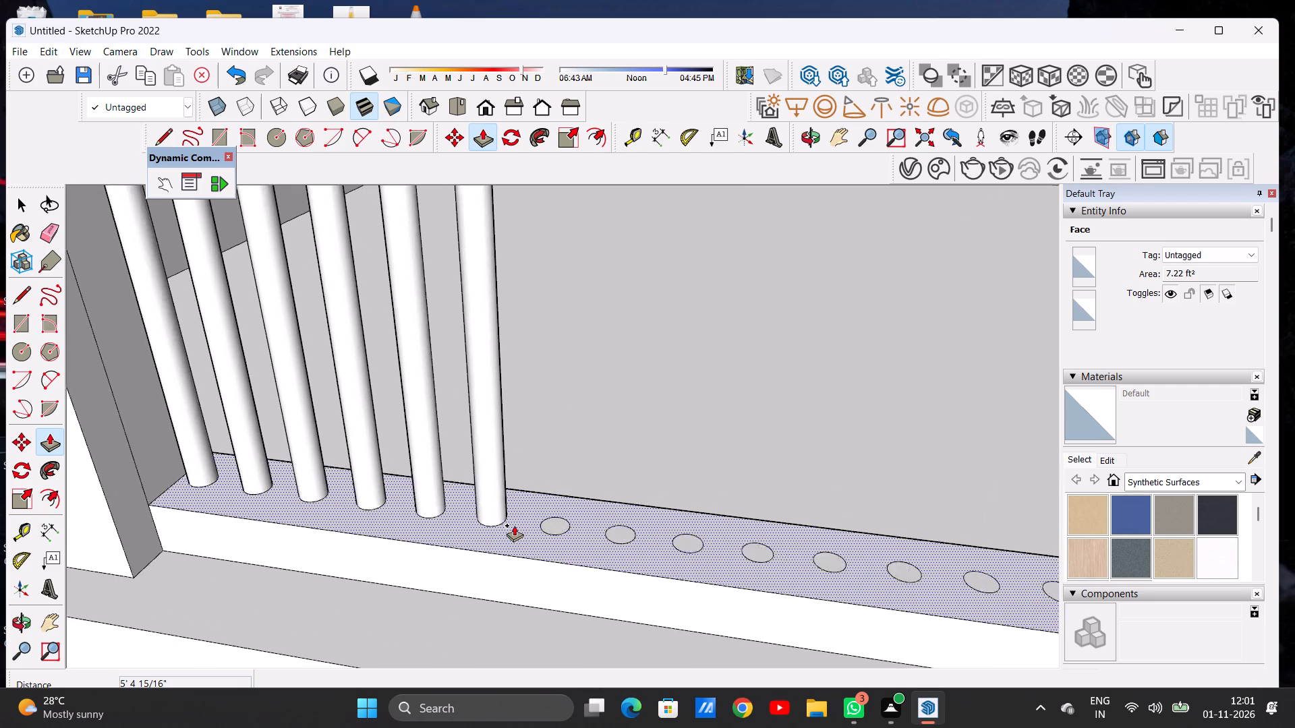
scroll(514, 525, up, 2)
click(567, 519)
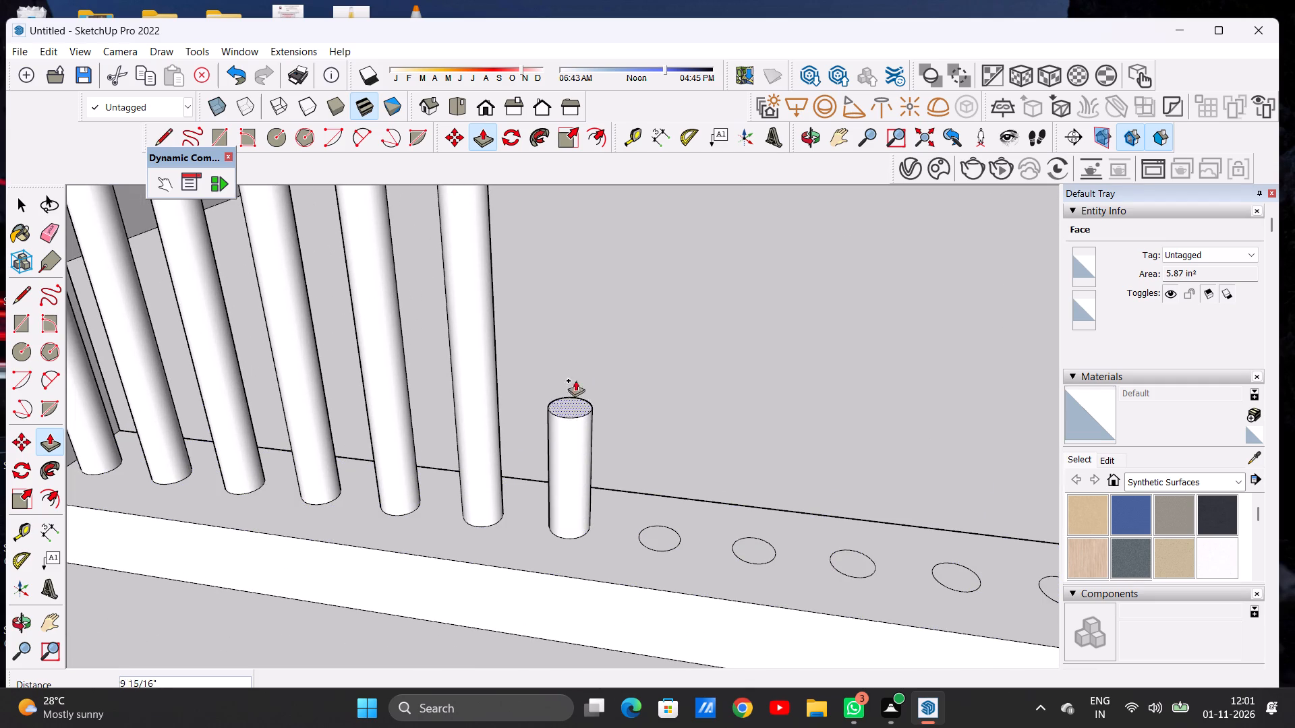
scroll(583, 380, down, 6)
scroll(583, 380, down, 16)
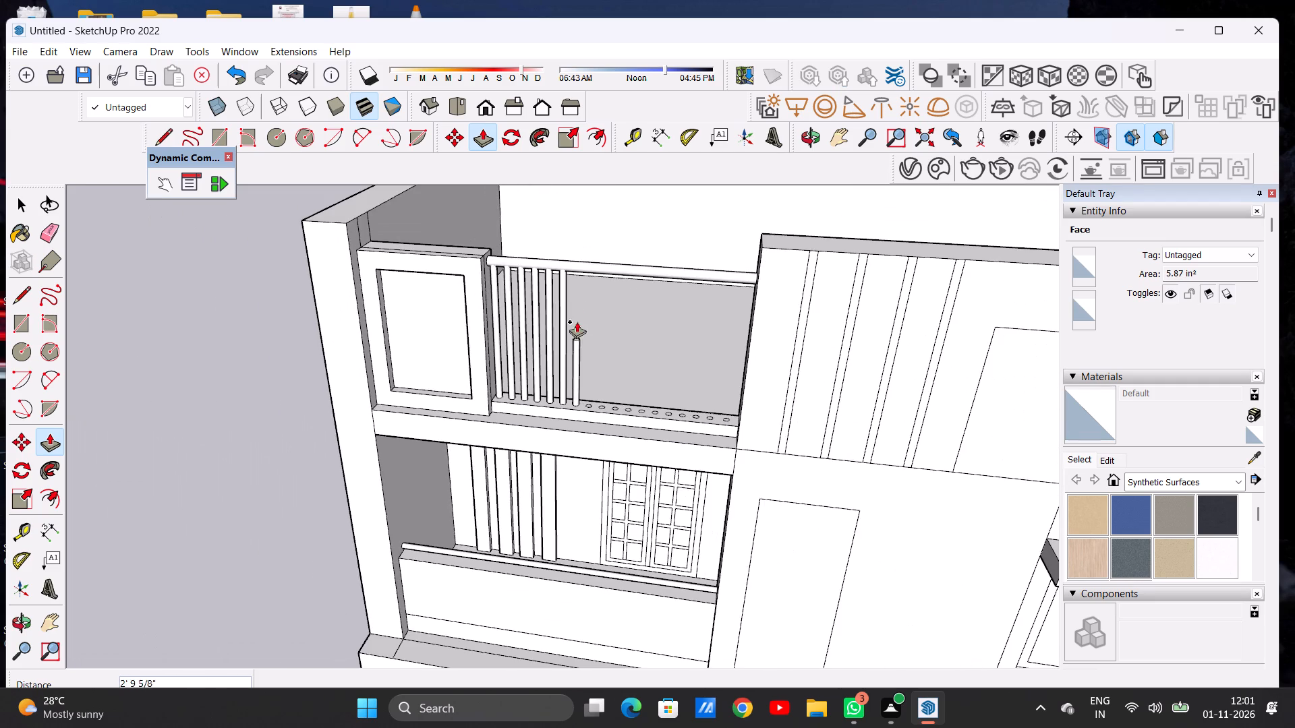
scroll(581, 282, up, 10)
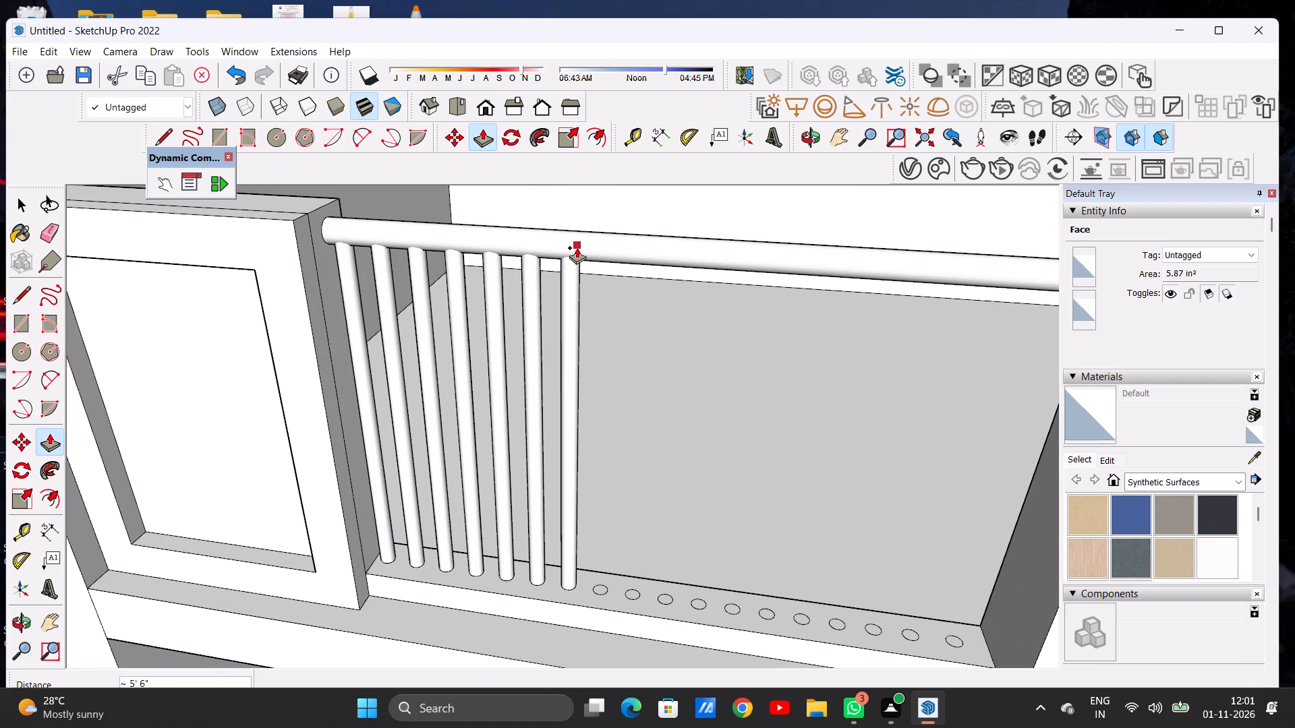
click(577, 247)
Push/Pull the eighth parapet circle from the framed panel up about 5' 4 15/16" into the handrail.
scroll(610, 589, up, 1)
scroll(610, 590, down, 1)
scroll(610, 590, up, 2)
scroll(606, 598, down, 1)
scroll(606, 598, up, 3)
scroll(599, 595, down, 1)
scroll(599, 595, up, 6)
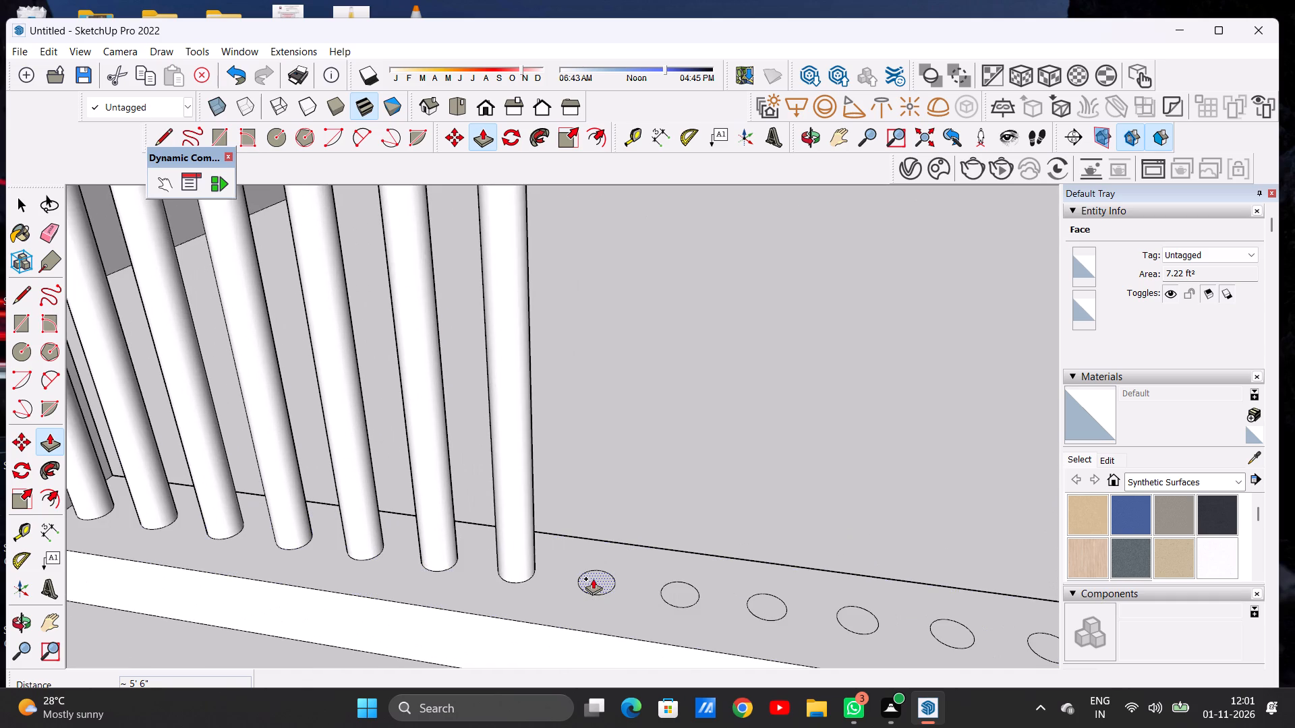
click(593, 578)
scroll(587, 429, down, 15)
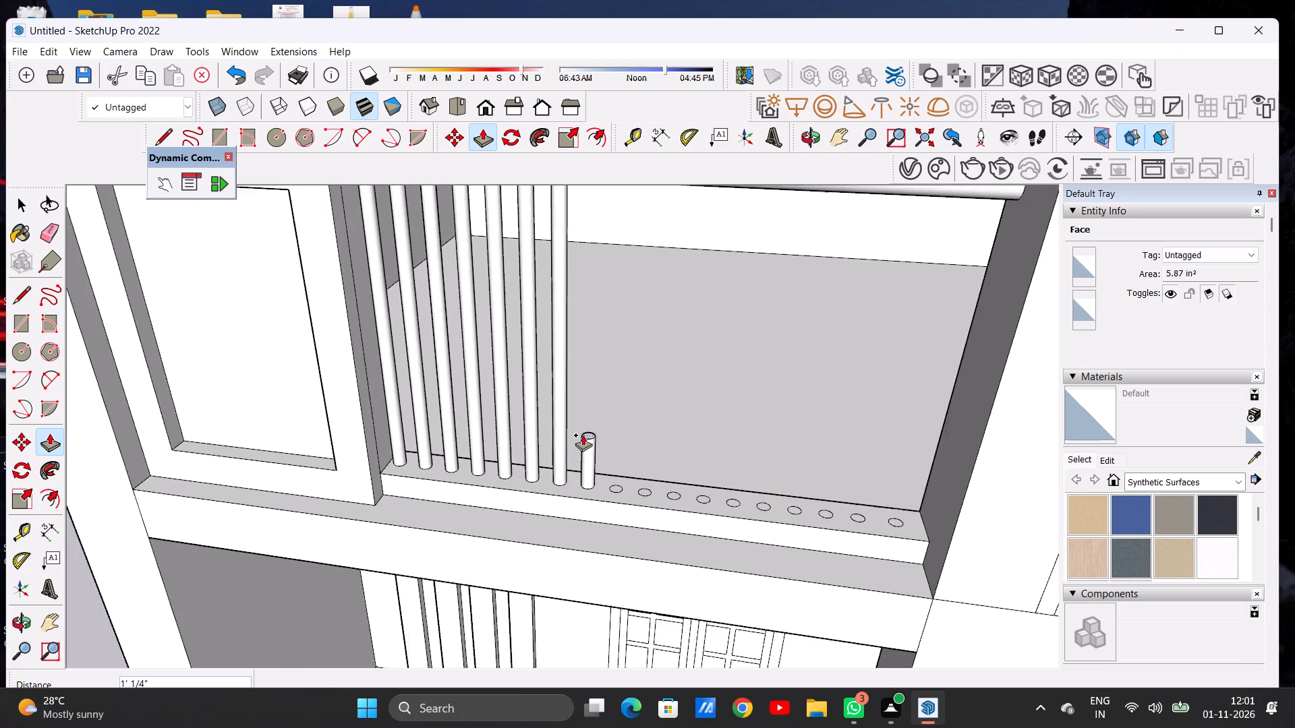
scroll(583, 435, down, 3)
scroll(601, 286, up, 6)
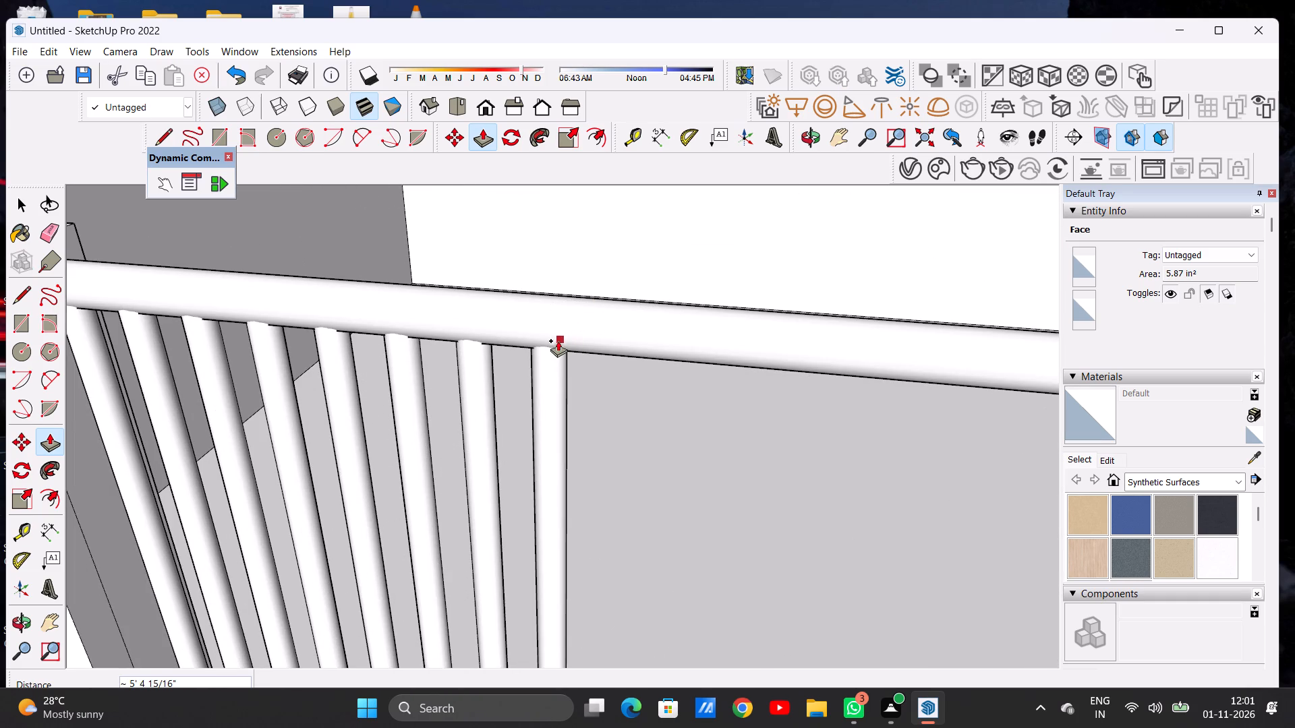
click(558, 340)
Push/Pull the ninth parapet circle from the framed panel up about 5' 4 15/16" into the handrail.
scroll(579, 341, down, 8)
scroll(526, 359, down, 6)
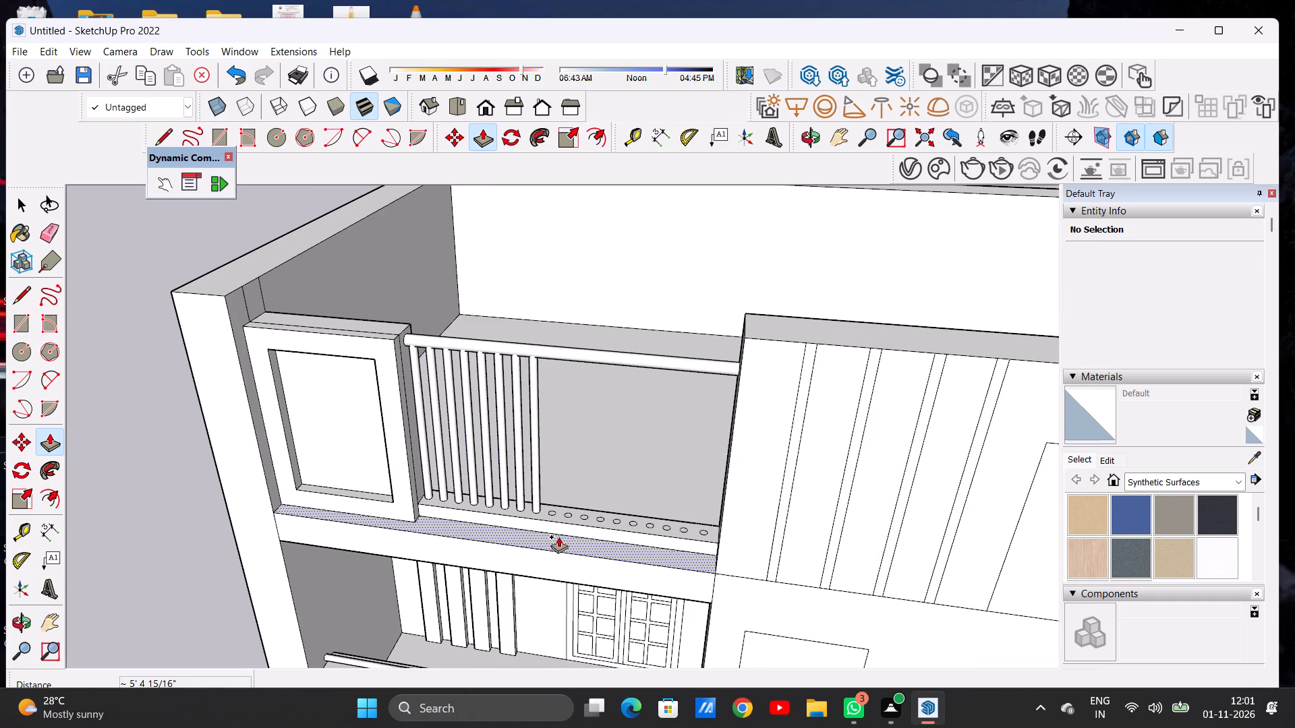
scroll(555, 511, up, 16)
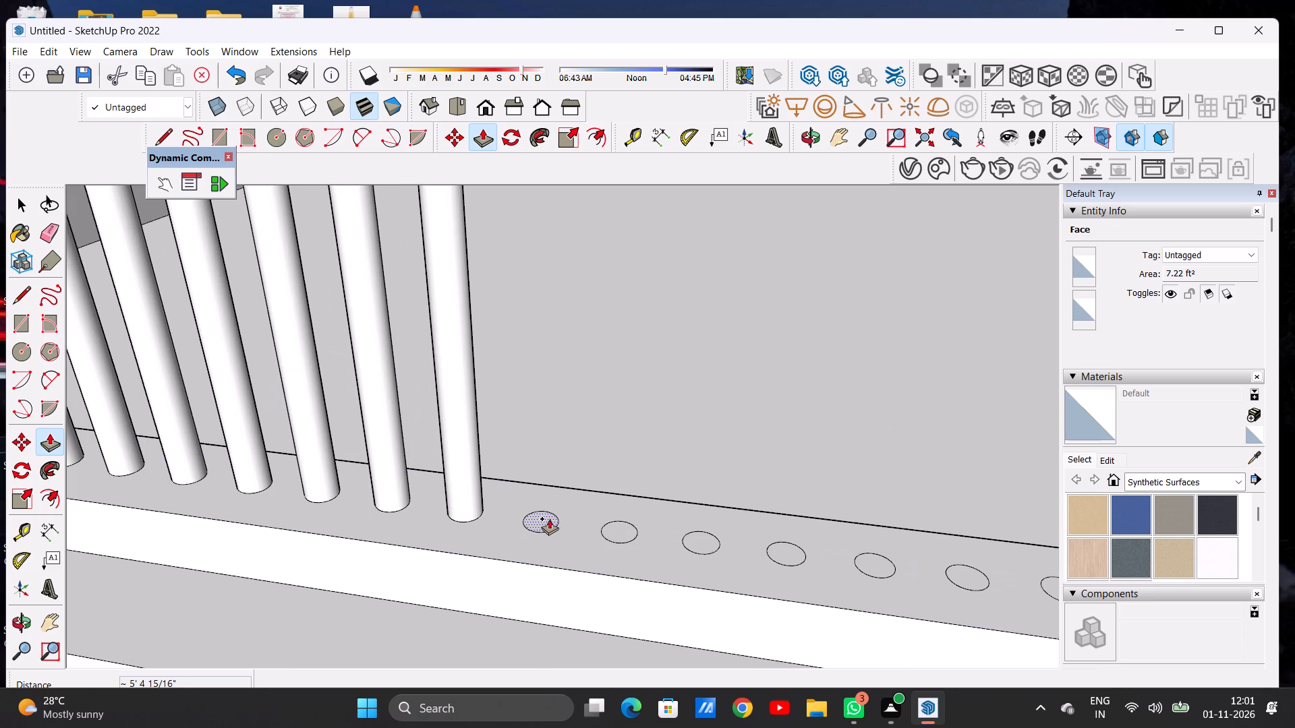
click(549, 519)
scroll(545, 453, down, 5)
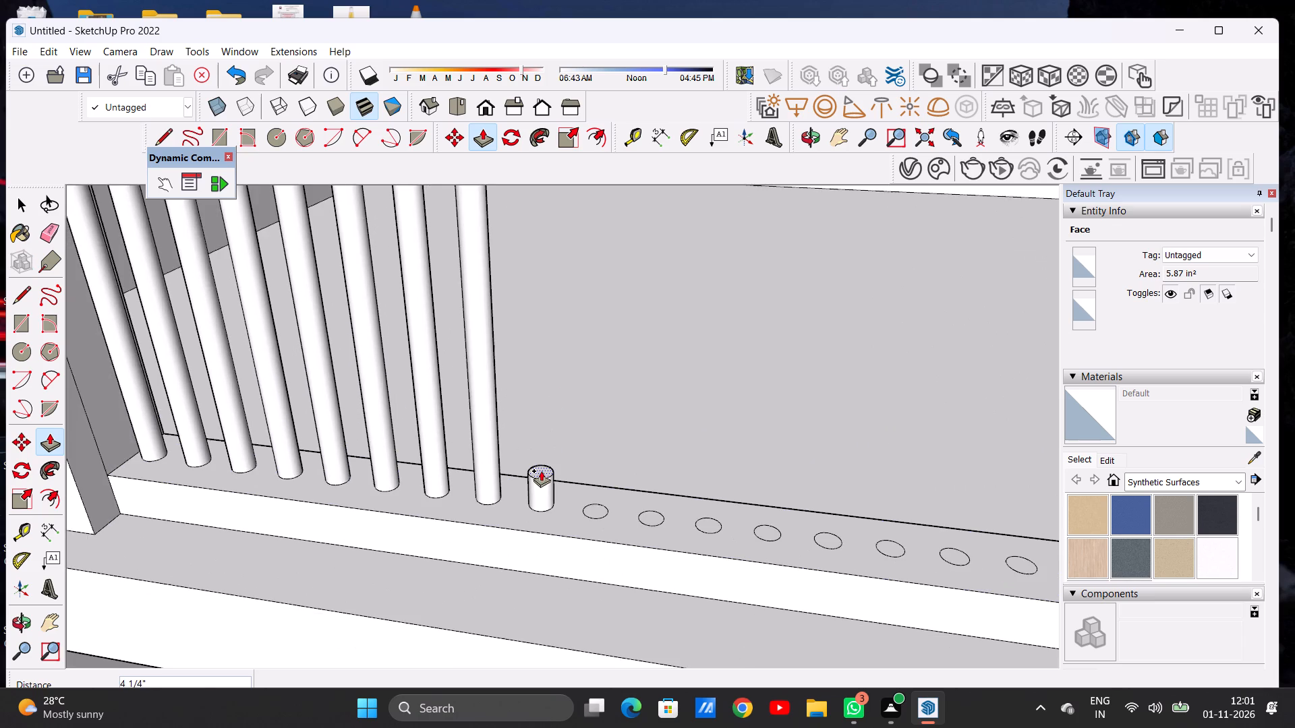
scroll(541, 471, down, 10)
scroll(542, 301, up, 6)
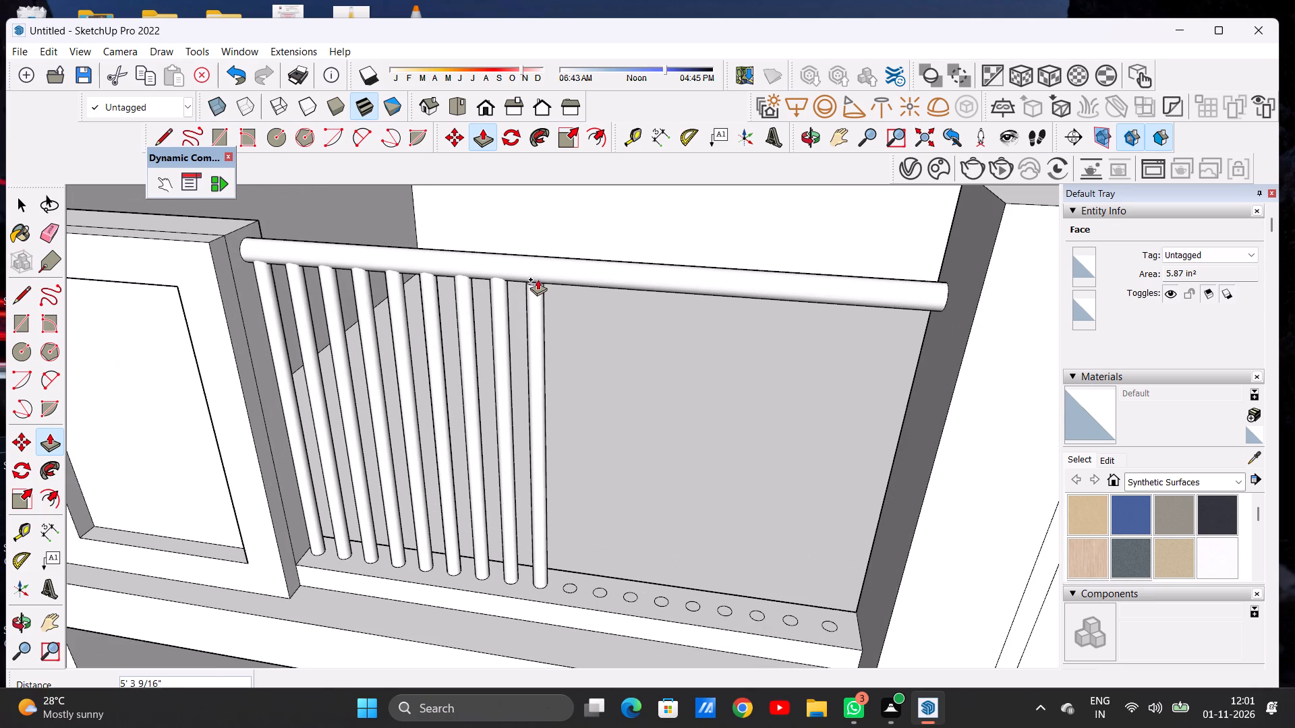
click(538, 272)
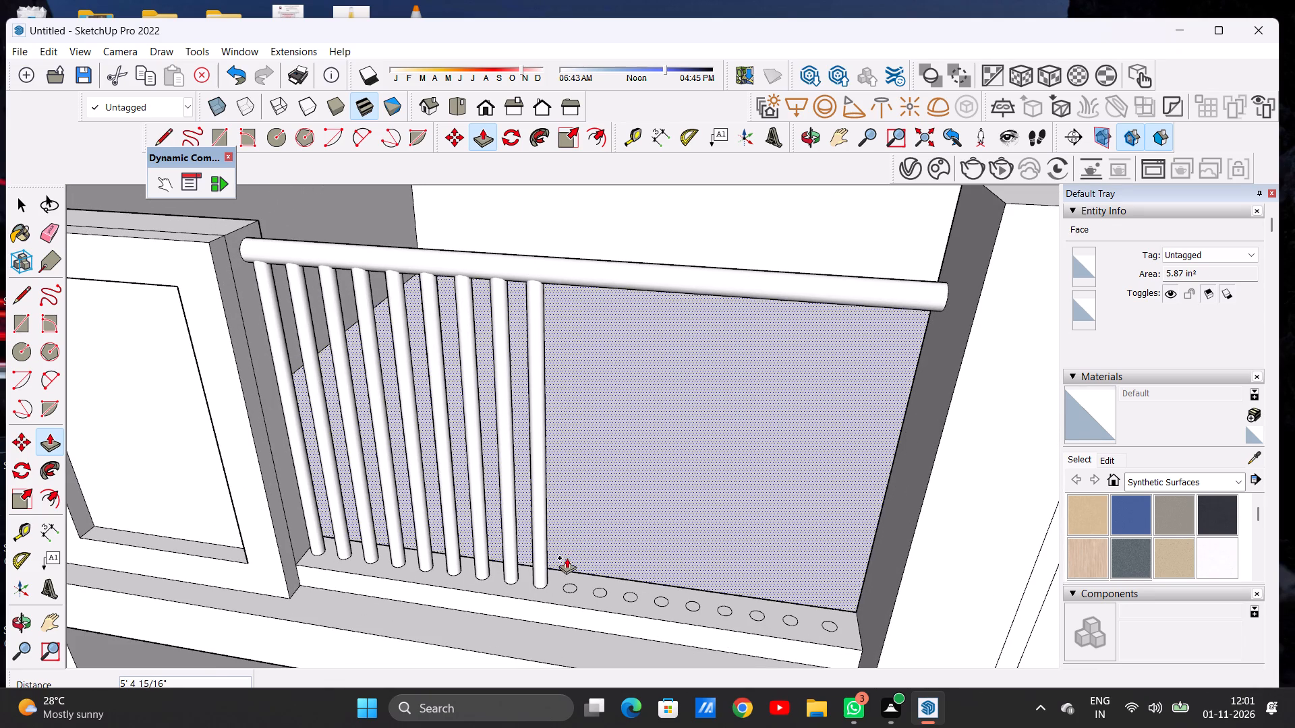
Push/Pull the tenth parapet circle from the framed panel up about 5' 5" into the handrail.
scroll(565, 562, up, 13)
click(564, 606)
scroll(550, 430, down, 6)
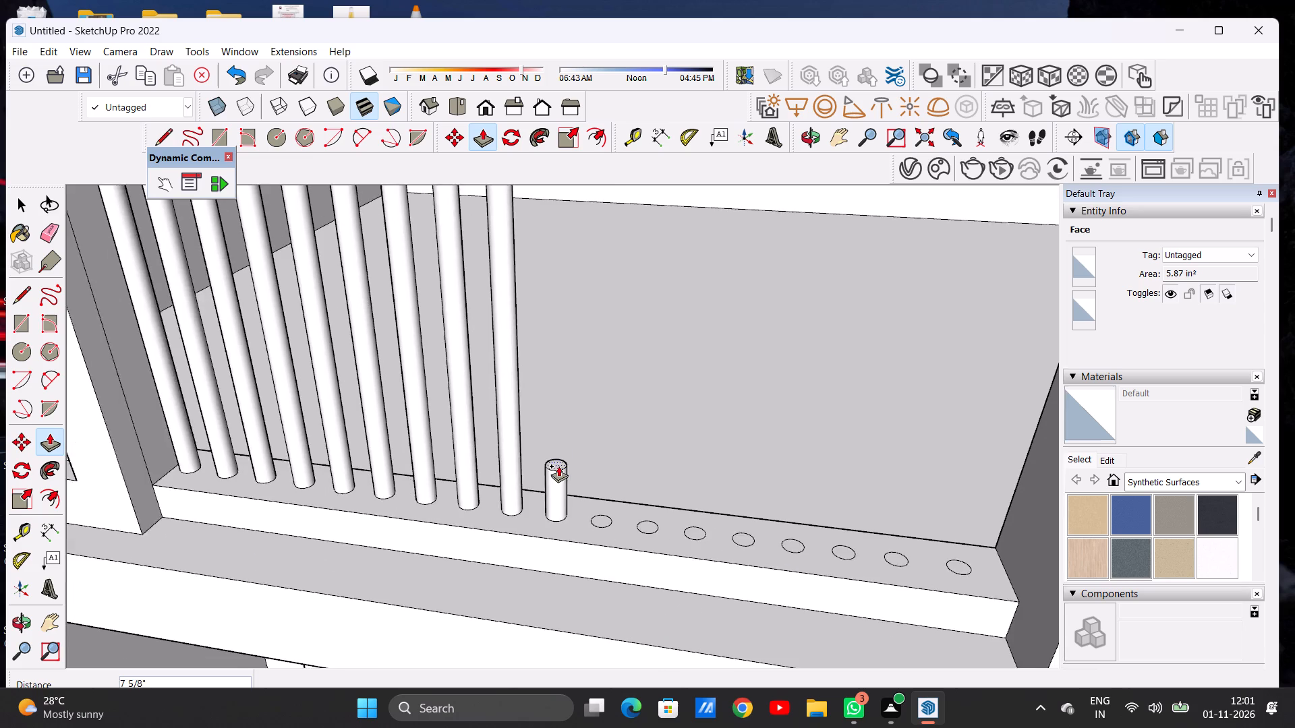
scroll(558, 466, down, 11)
scroll(566, 294, up, 7)
scroll(566, 307, down, 1)
scroll(566, 307, up, 1)
scroll(566, 307, down, 1)
scroll(566, 307, up, 2)
click(553, 310)
Push/Pull the eleventh parapet circle from the framed panel up about 5' 5 11/16" into the handrail.
scroll(548, 412, down, 4)
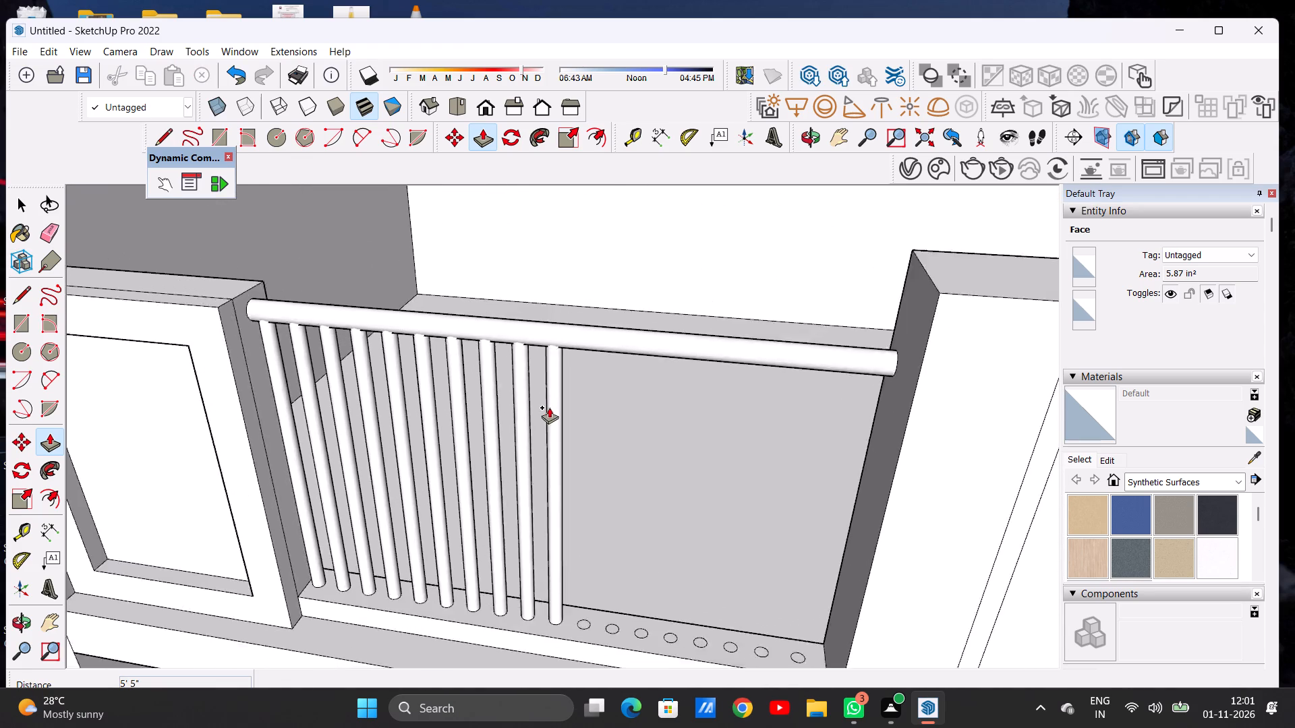
scroll(549, 407, down, 8)
middle_drag(574, 459, 553, 464)
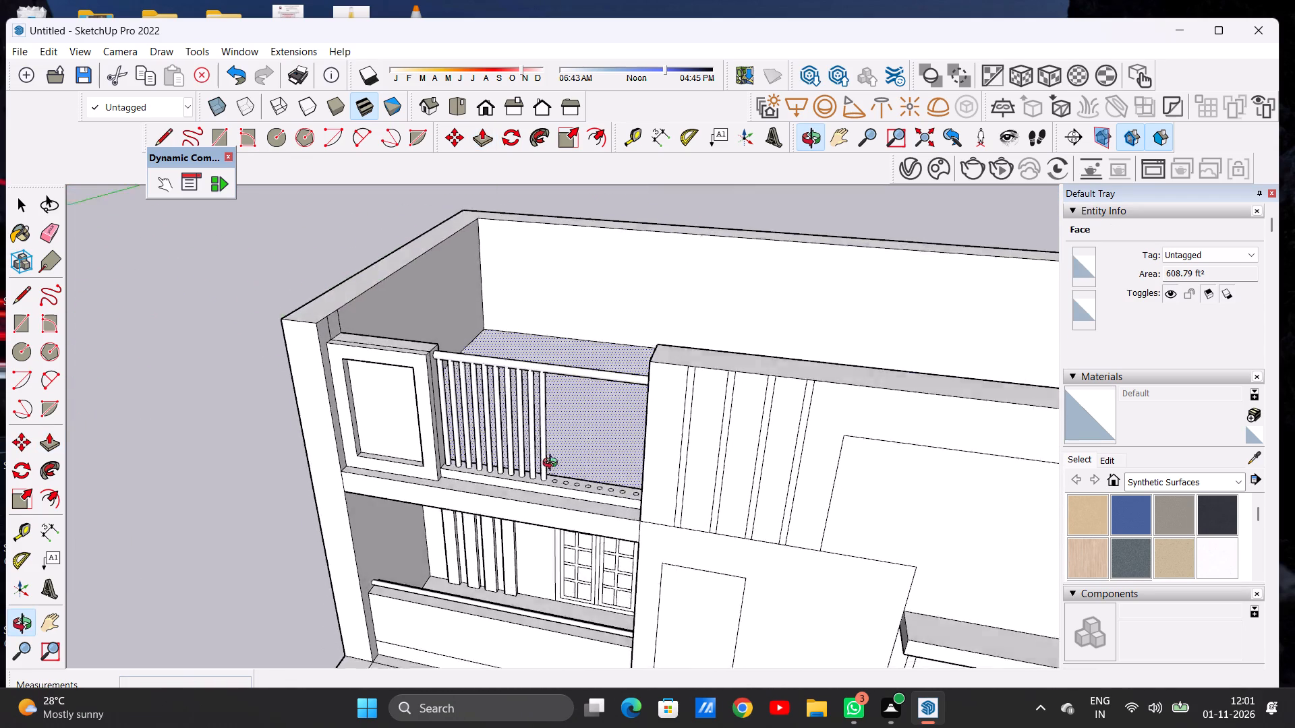
middle_drag(553, 464, 535, 526)
scroll(559, 497, up, 6)
scroll(550, 493, down, 1)
scroll(548, 491, up, 13)
click(533, 492)
scroll(530, 351, down, 10)
scroll(552, 379, up, 1)
scroll(556, 379, down, 12)
scroll(585, 289, up, 7)
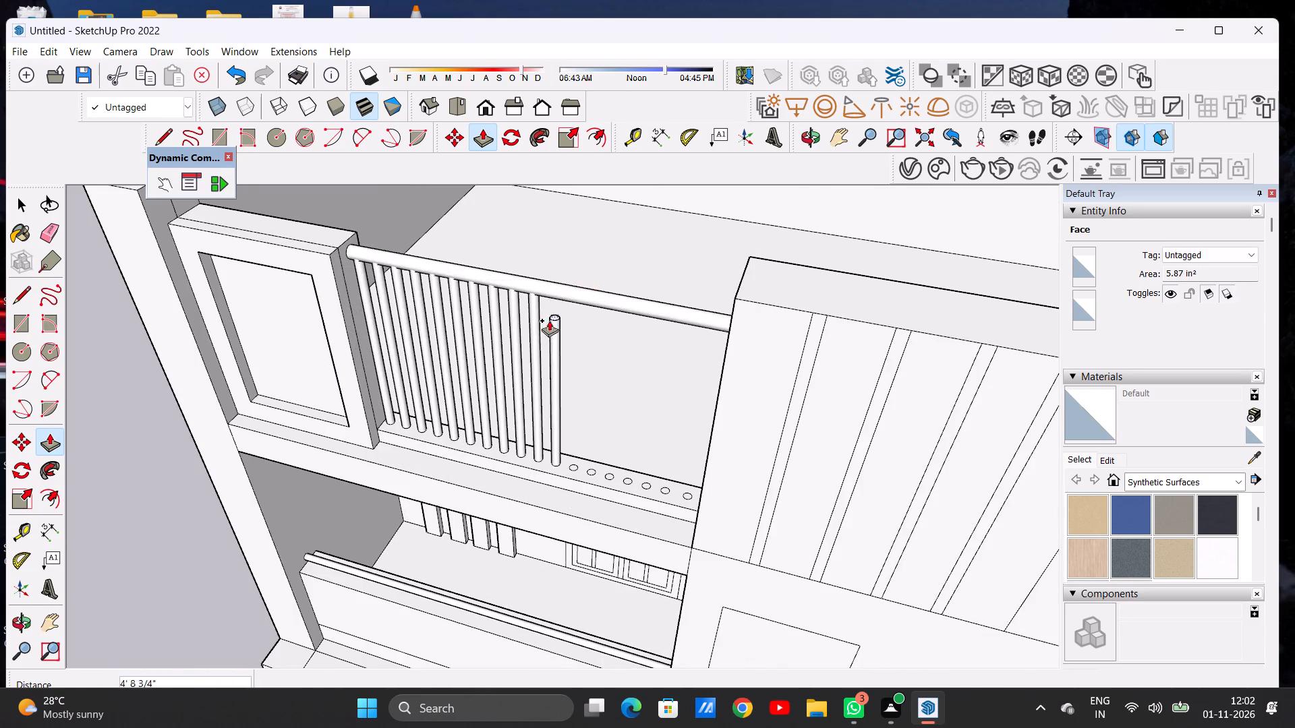
middle_drag(549, 315, 572, 229)
scroll(567, 246, up, 5)
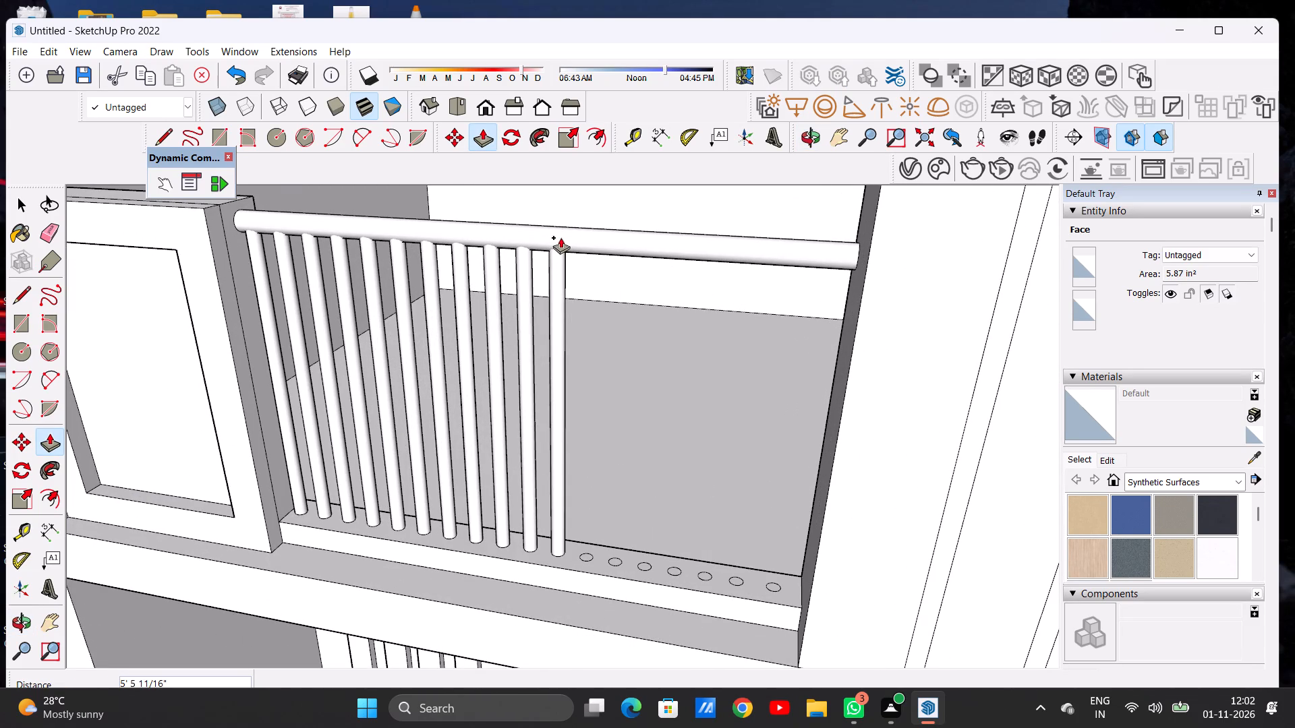
click(560, 237)
Push/Pull the twelfth parapet circle from the framed panel up about 5' 5 13/16" into the handrail.
scroll(599, 551, up, 12)
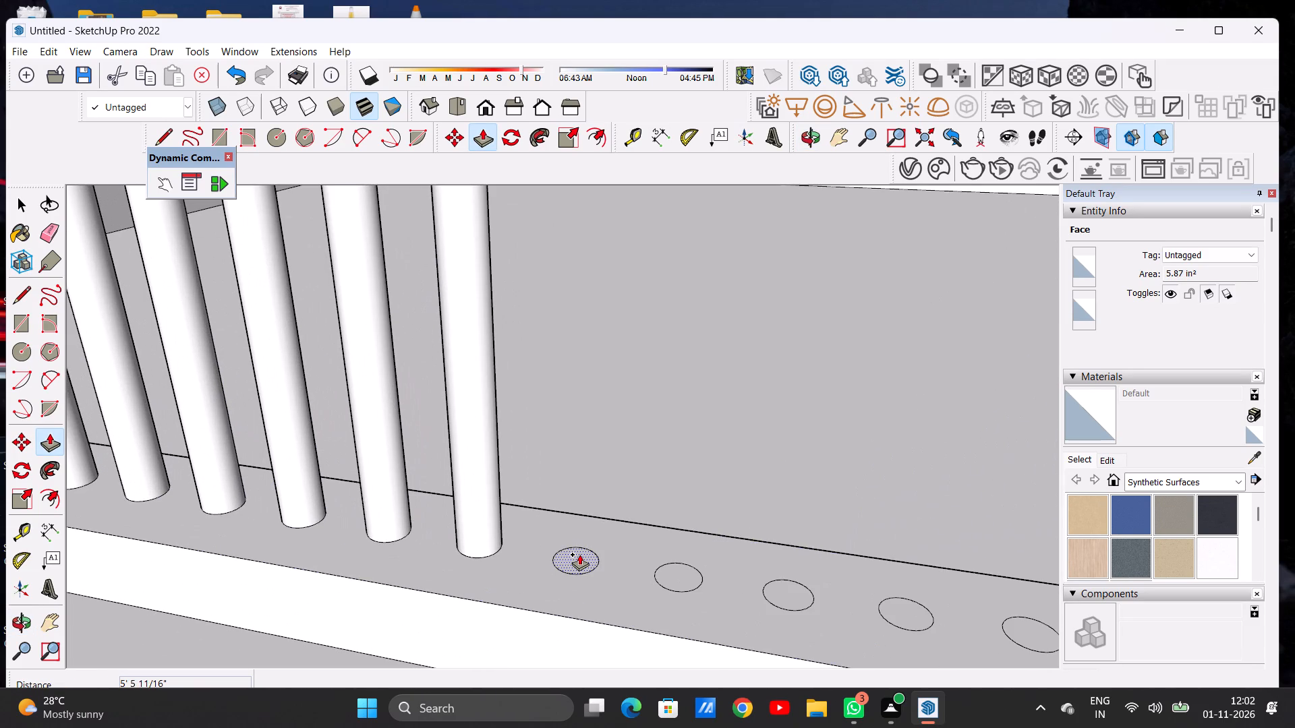
click(579, 554)
scroll(589, 483, down, 7)
scroll(588, 487, up, 1)
scroll(588, 487, down, 10)
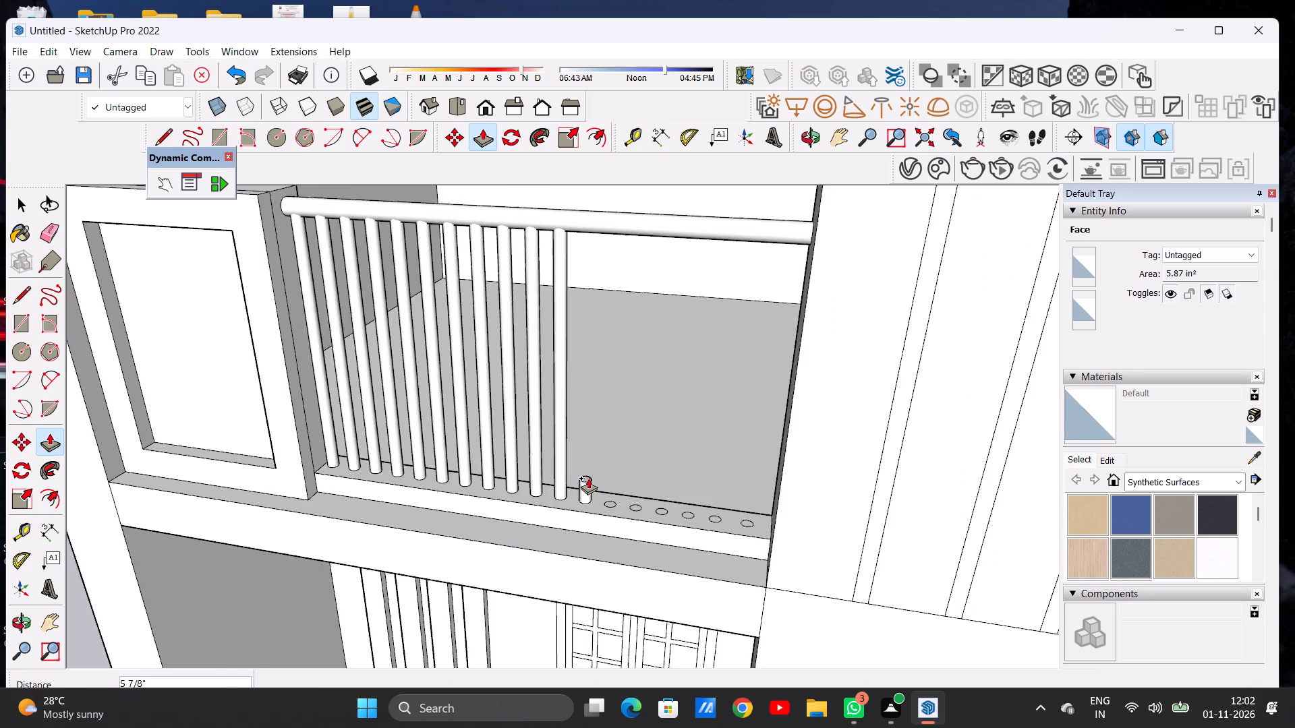
scroll(588, 478, down, 7)
scroll(592, 338, up, 8)
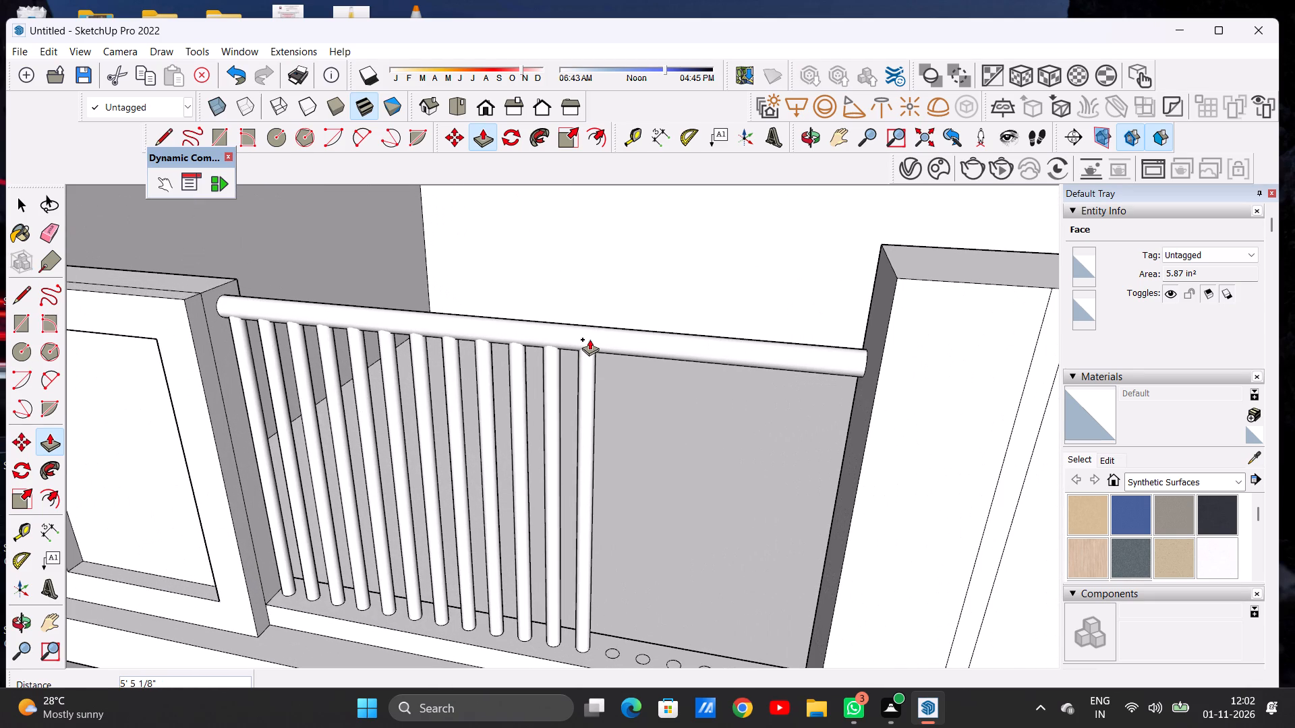
click(589, 336)
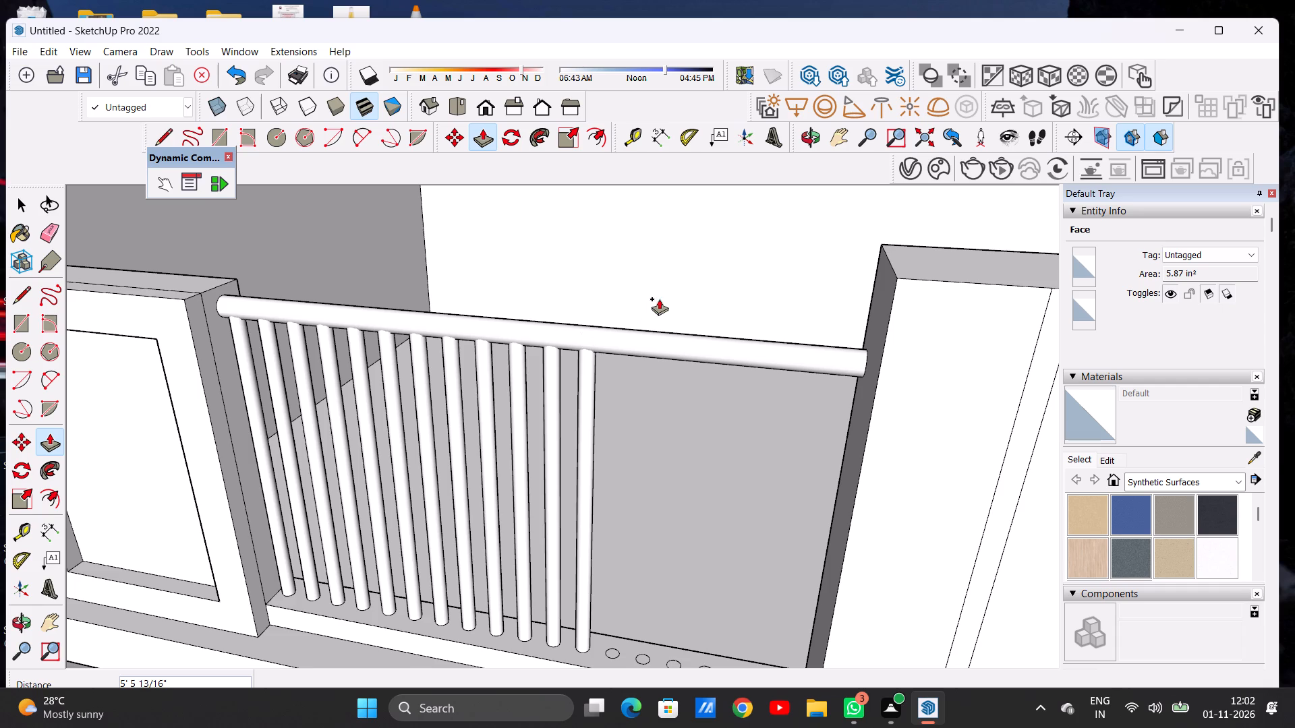
Push/Pull the thirteenth parapet circle from the framed panel up about 5' 5 5/8" into the handrail.
scroll(577, 336, down, 5)
scroll(577, 336, up, 1)
scroll(590, 614, up, 15)
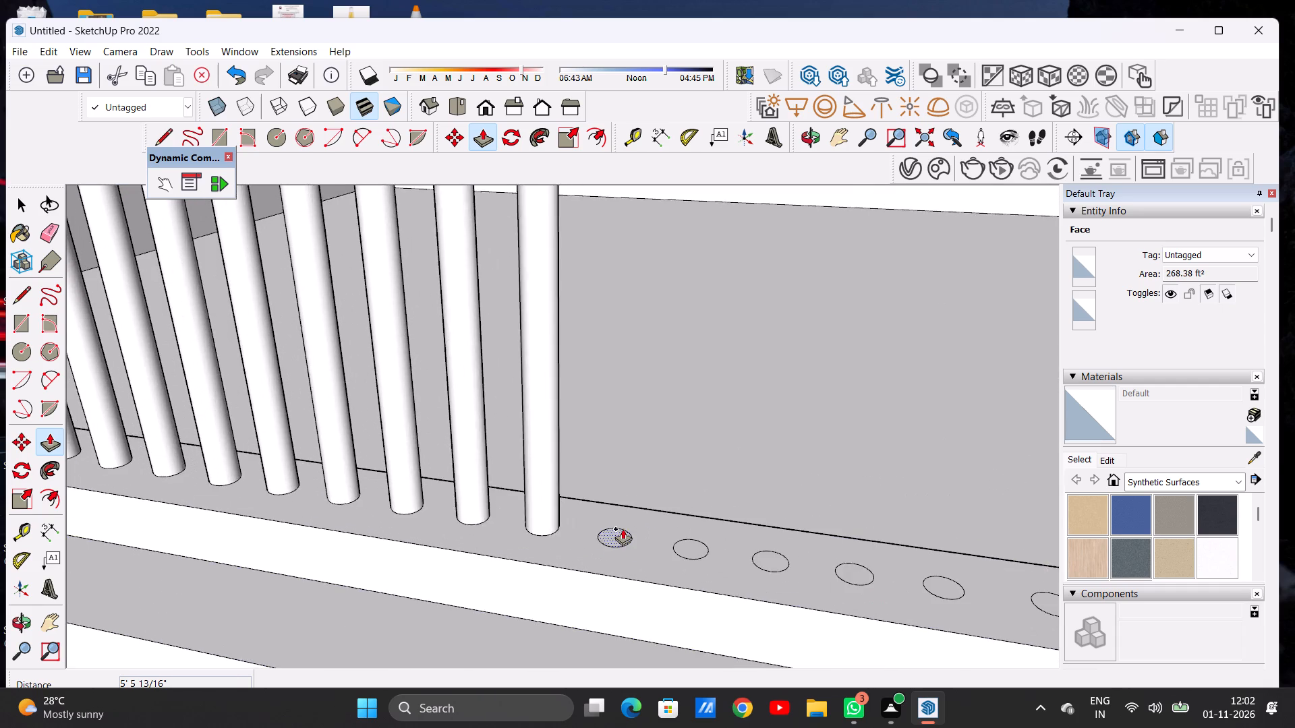
scroll(623, 528, up, 3)
scroll(623, 528, down, 1)
scroll(623, 528, up, 1)
click(621, 540)
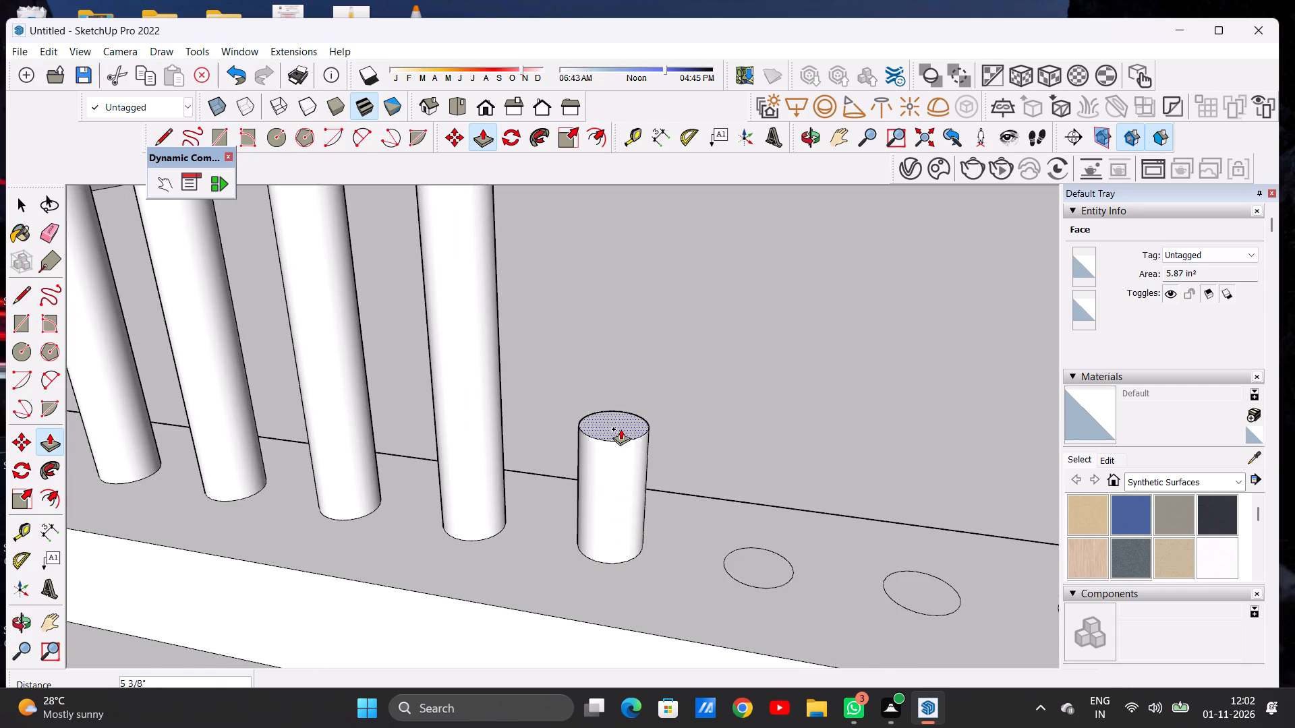
scroll(606, 421, down, 20)
scroll(606, 421, down, 8)
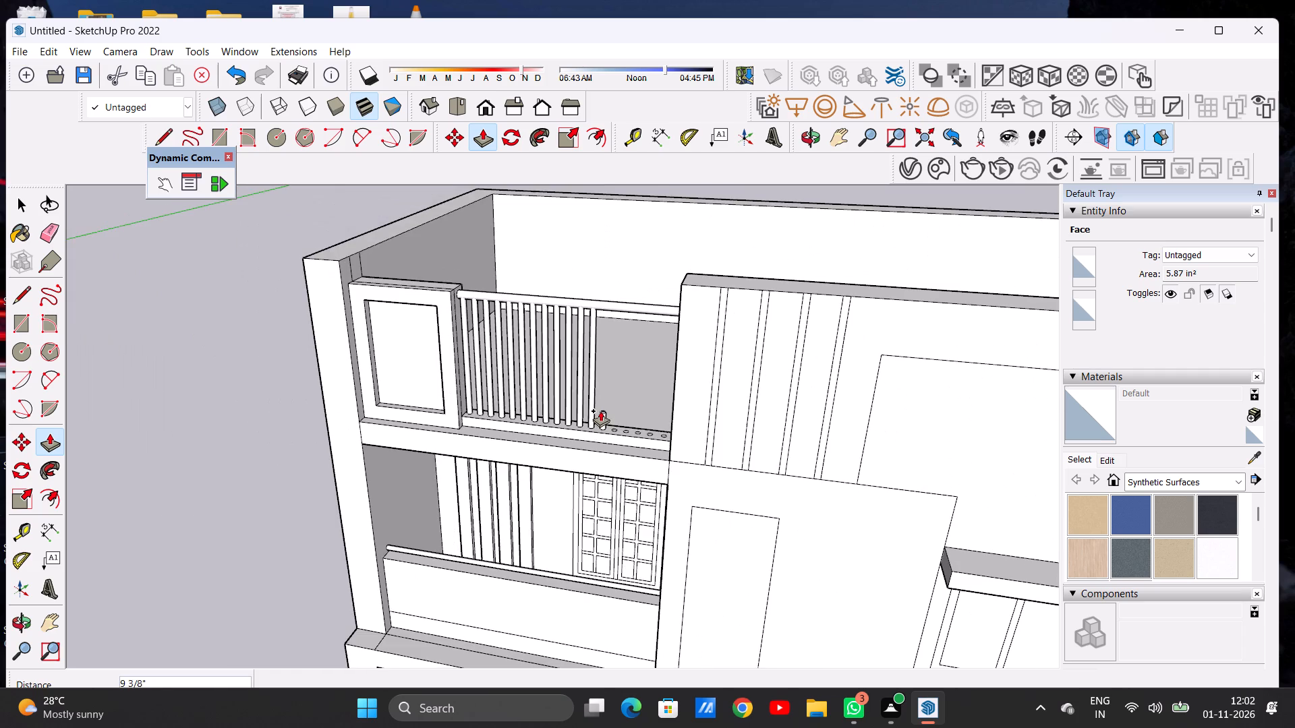
scroll(600, 413, down, 3)
scroll(615, 318, up, 2)
scroll(615, 318, down, 1)
scroll(615, 318, up, 9)
middle_drag(581, 368, 581, 317)
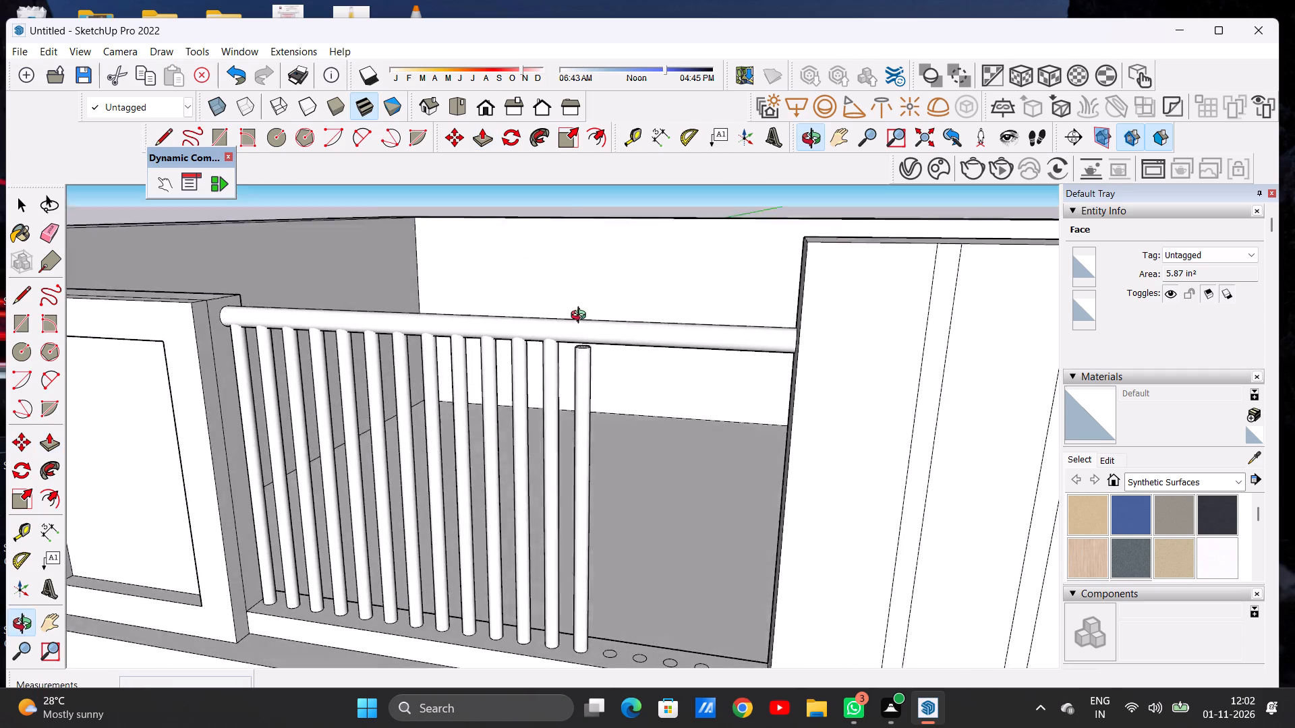
middle_drag(581, 317, 585, 303)
scroll(589, 336, up, 6)
click(579, 315)
Push/Pull the fourteenth parapet circle from the framed panel up about 5' 4 11/16" into the handrail.
scroll(568, 316, down, 8)
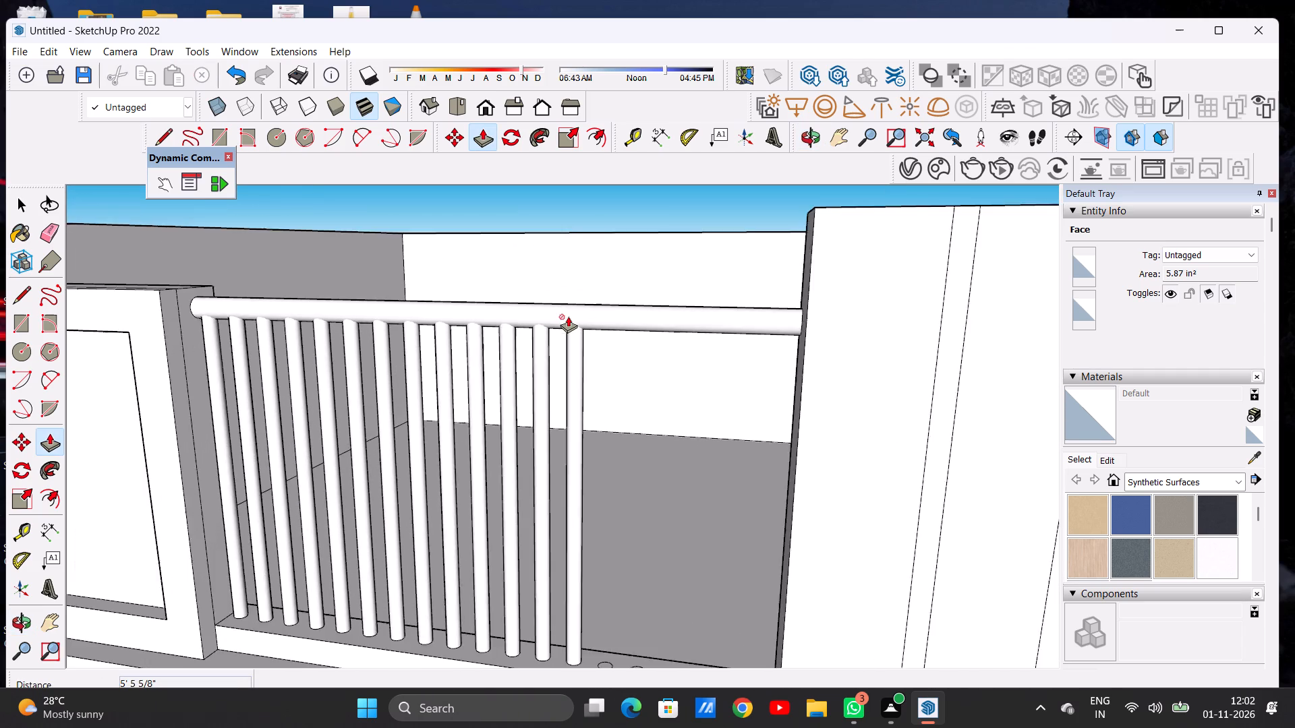
scroll(602, 638, up, 11)
scroll(602, 601, down, 1)
scroll(602, 601, up, 4)
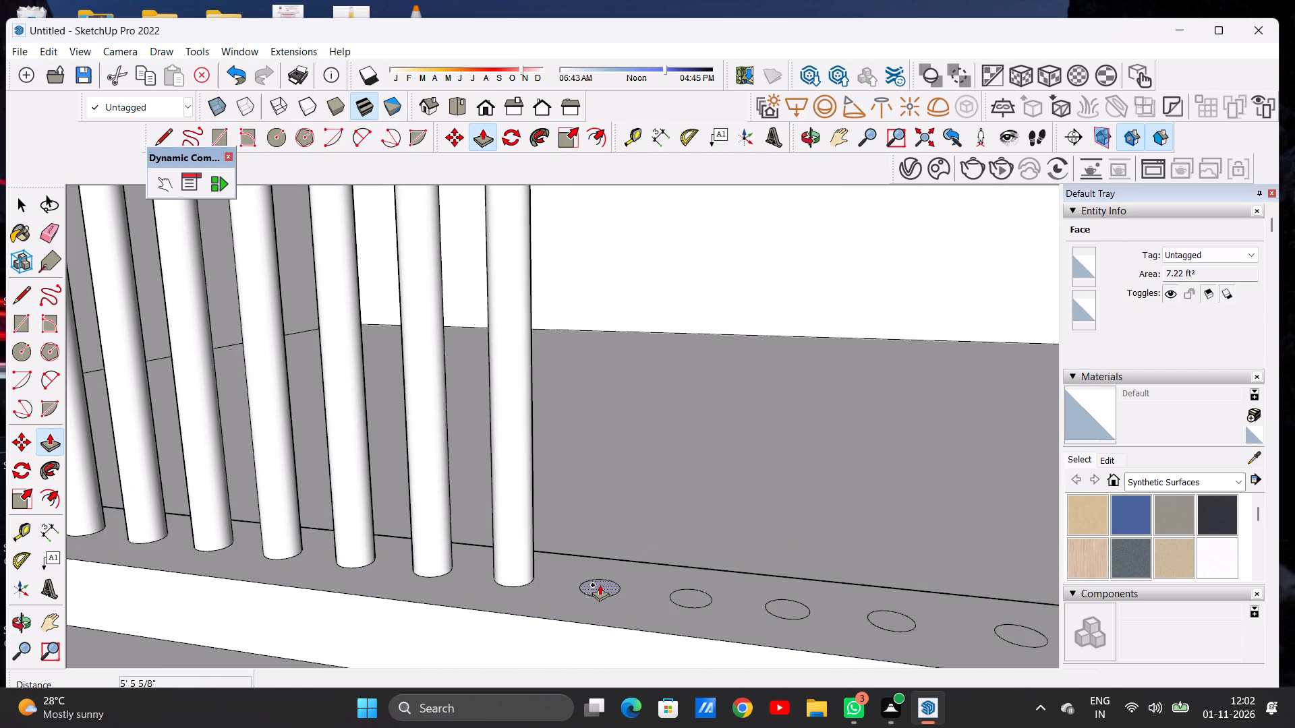
click(600, 584)
scroll(587, 436, down, 17)
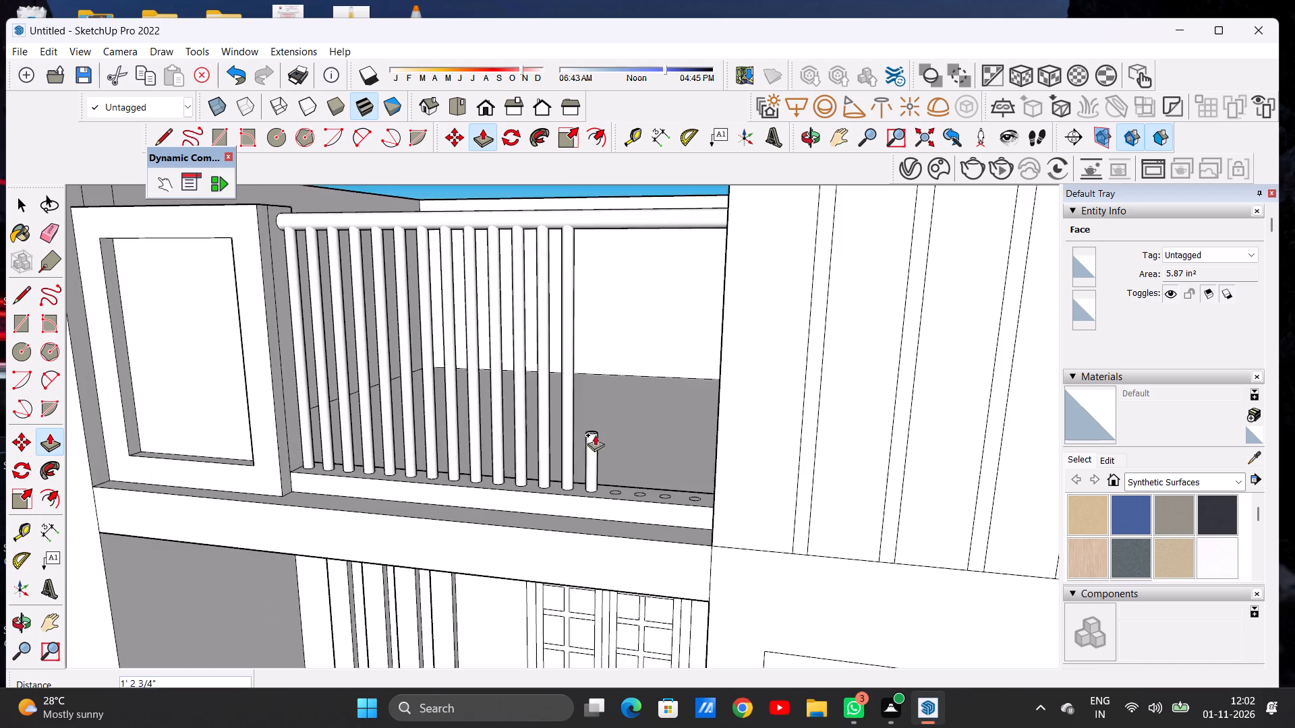
scroll(595, 435, down, 2)
scroll(604, 276, up, 6)
scroll(567, 350, up, 7)
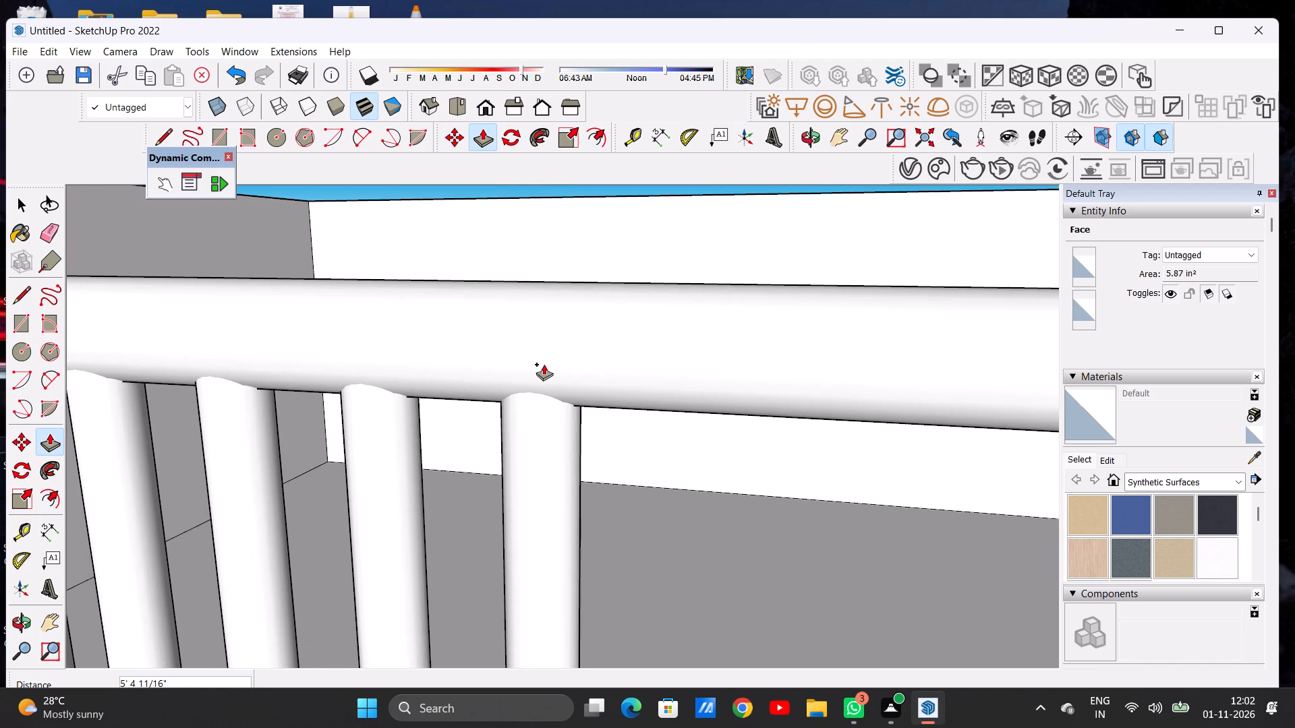
click(544, 364)
Push/Pull the fifteenth parapet circle from the framed panel up about 5' 6" into the handrail.
scroll(578, 348, down, 3)
scroll(578, 348, up, 1)
scroll(578, 348, down, 4)
scroll(578, 348, up, 1)
scroll(571, 332, down, 18)
scroll(558, 320, up, 1)
scroll(558, 320, down, 3)
middle_drag(583, 475, 591, 583)
scroll(591, 569, up, 7)
scroll(591, 569, down, 1)
scroll(591, 569, up, 7)
scroll(571, 539, down, 1)
scroll(571, 539, up, 8)
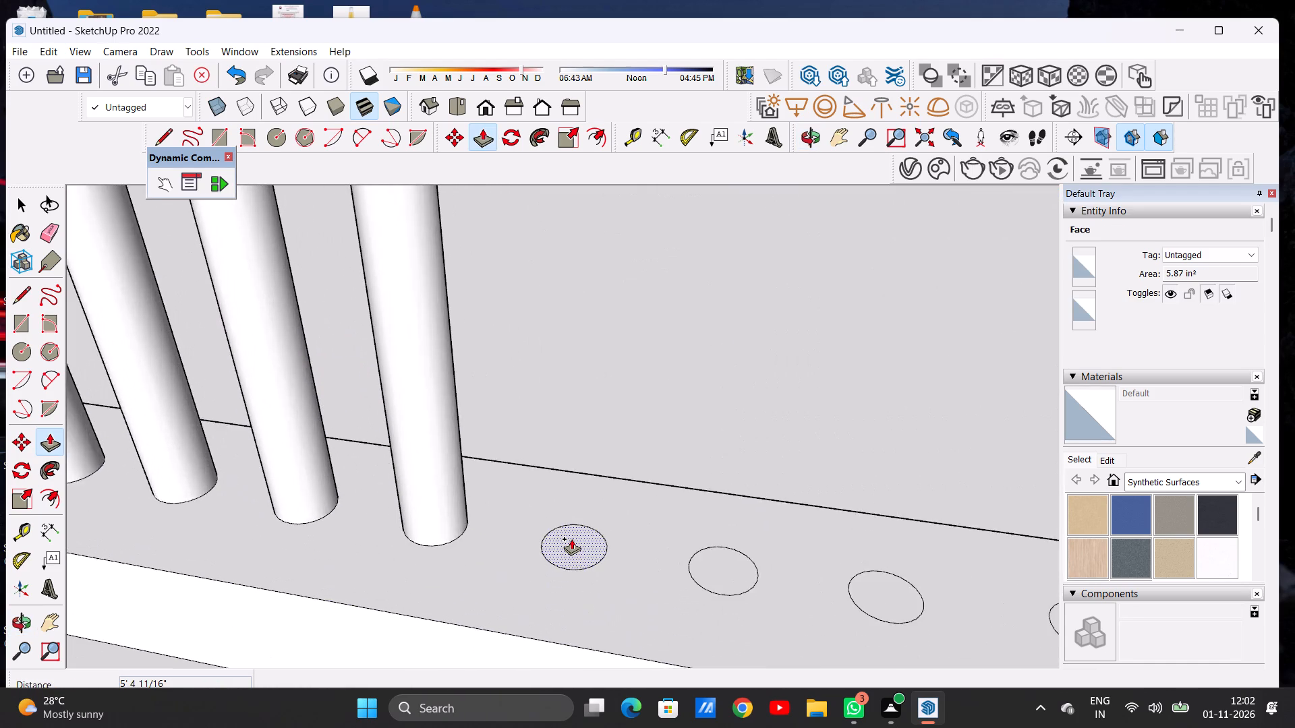
click(571, 539)
scroll(596, 427, down, 7)
scroll(540, 481, down, 14)
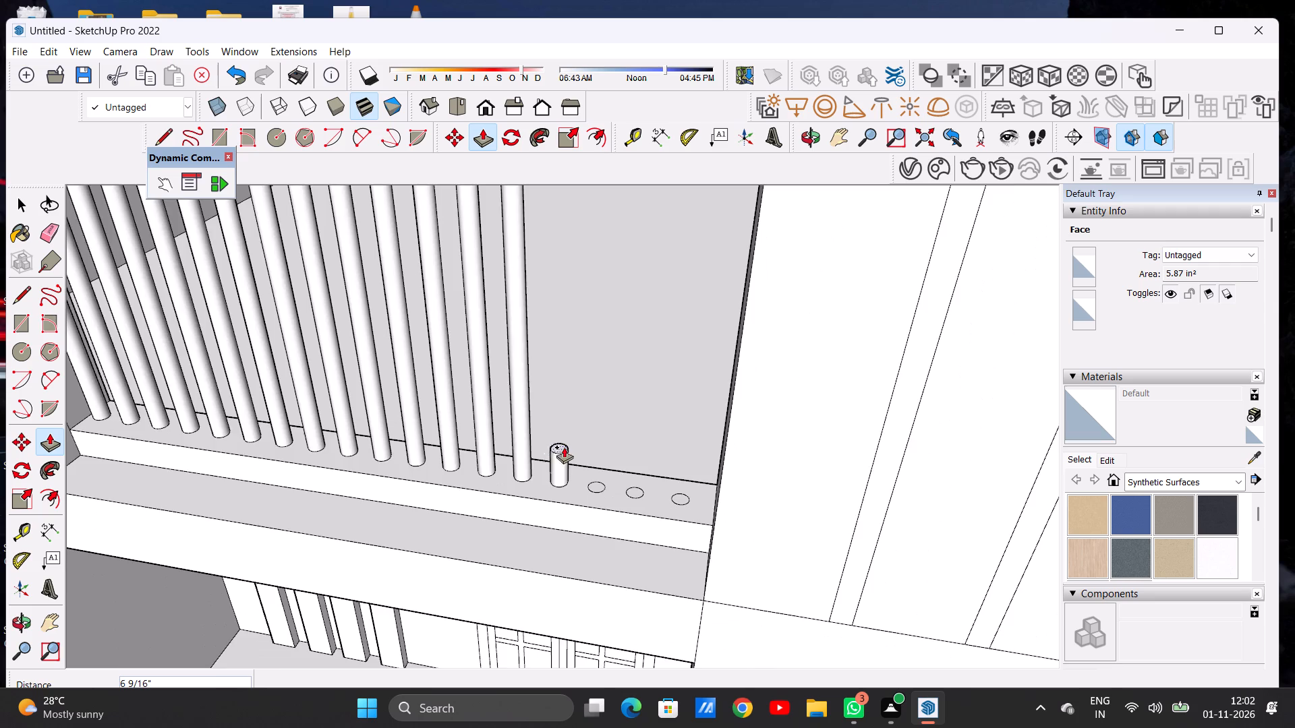
scroll(564, 447, down, 9)
scroll(560, 349, up, 7)
middle_drag(567, 339, 573, 293)
scroll(571, 320, up, 7)
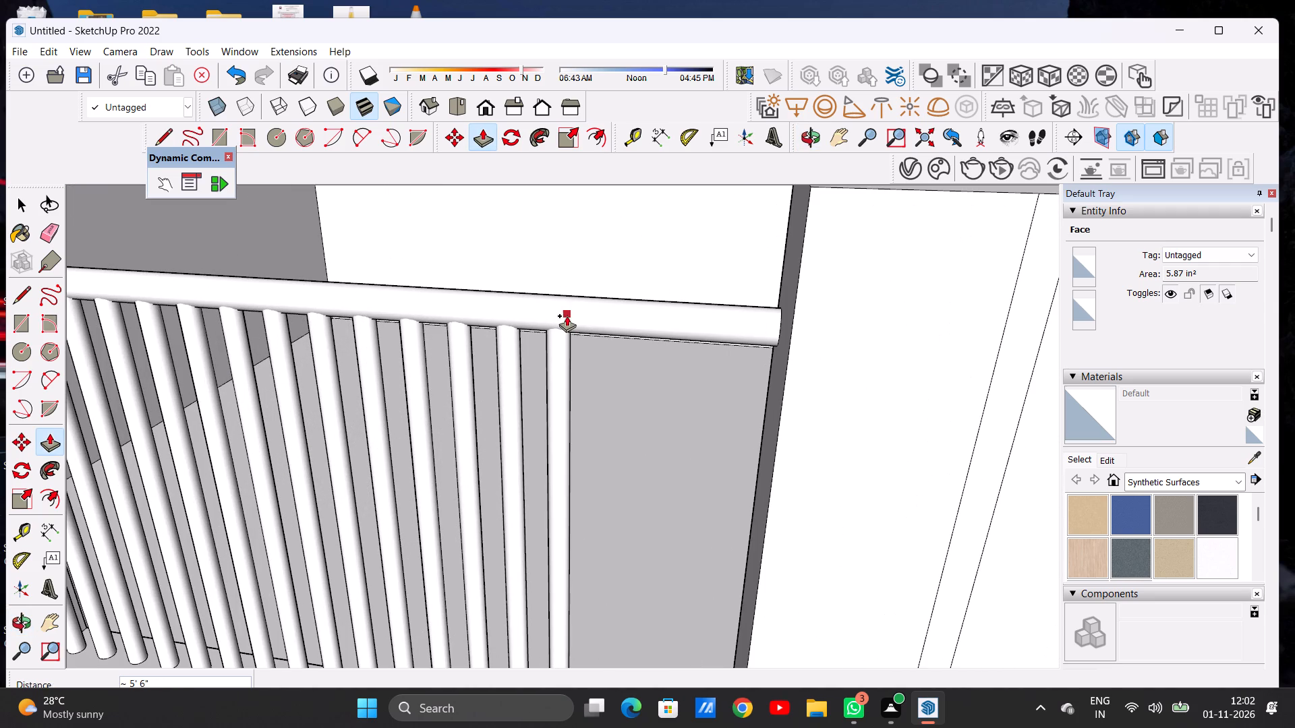
click(567, 315)
Push/Pull the sixteenth parapet circle from the framed panel up about 5' 5 3/8" into the handrail.
scroll(537, 339, down, 13)
middle_drag(534, 429, 533, 497)
scroll(556, 431, up, 2)
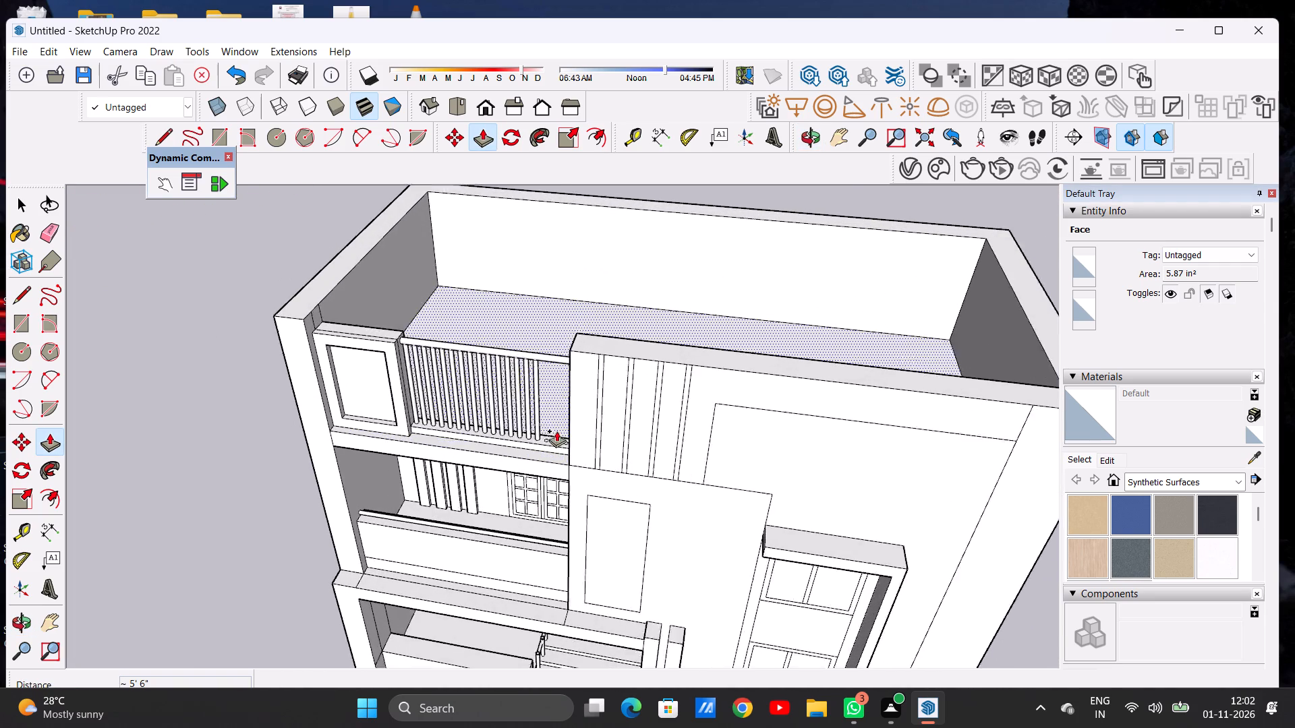
scroll(556, 431, up, 19)
scroll(545, 445, down, 1)
scroll(545, 445, up, 9)
scroll(544, 431, down, 1)
scroll(544, 431, up, 2)
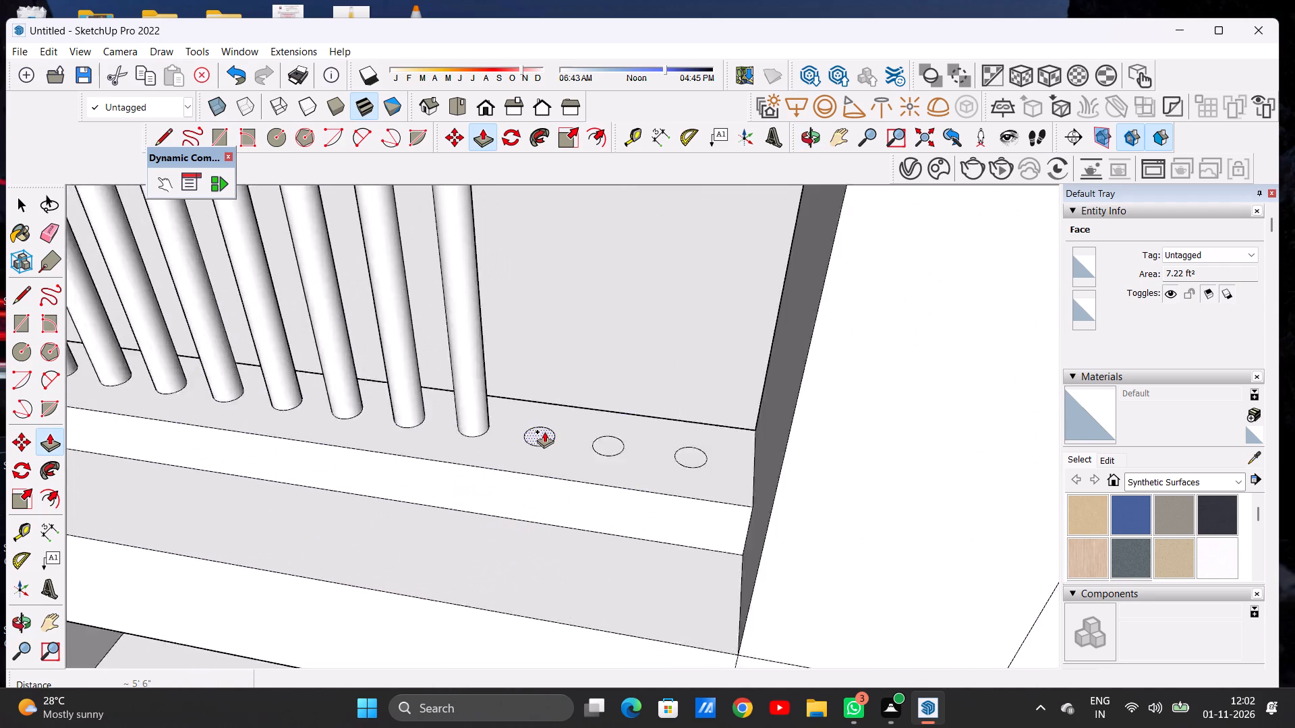
scroll(544, 431, up, 3)
click(535, 433)
scroll(519, 316, down, 13)
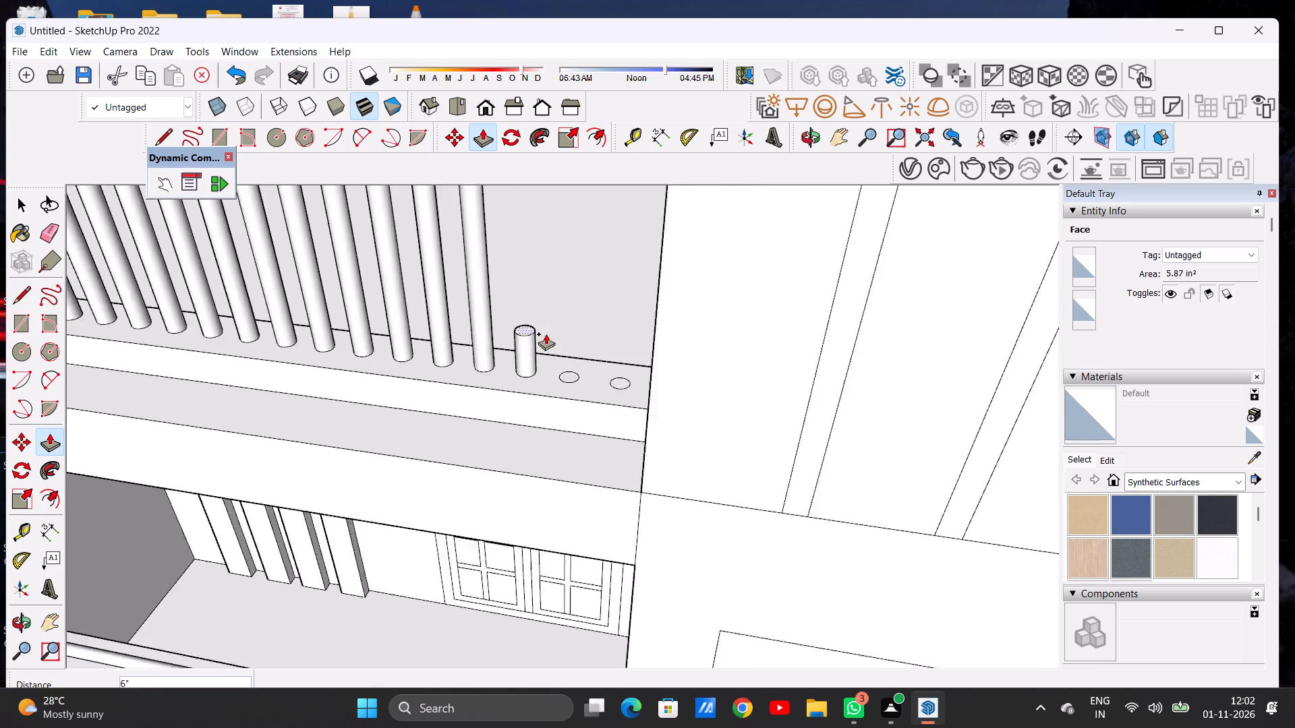
scroll(546, 334, down, 18)
scroll(549, 247, up, 4)
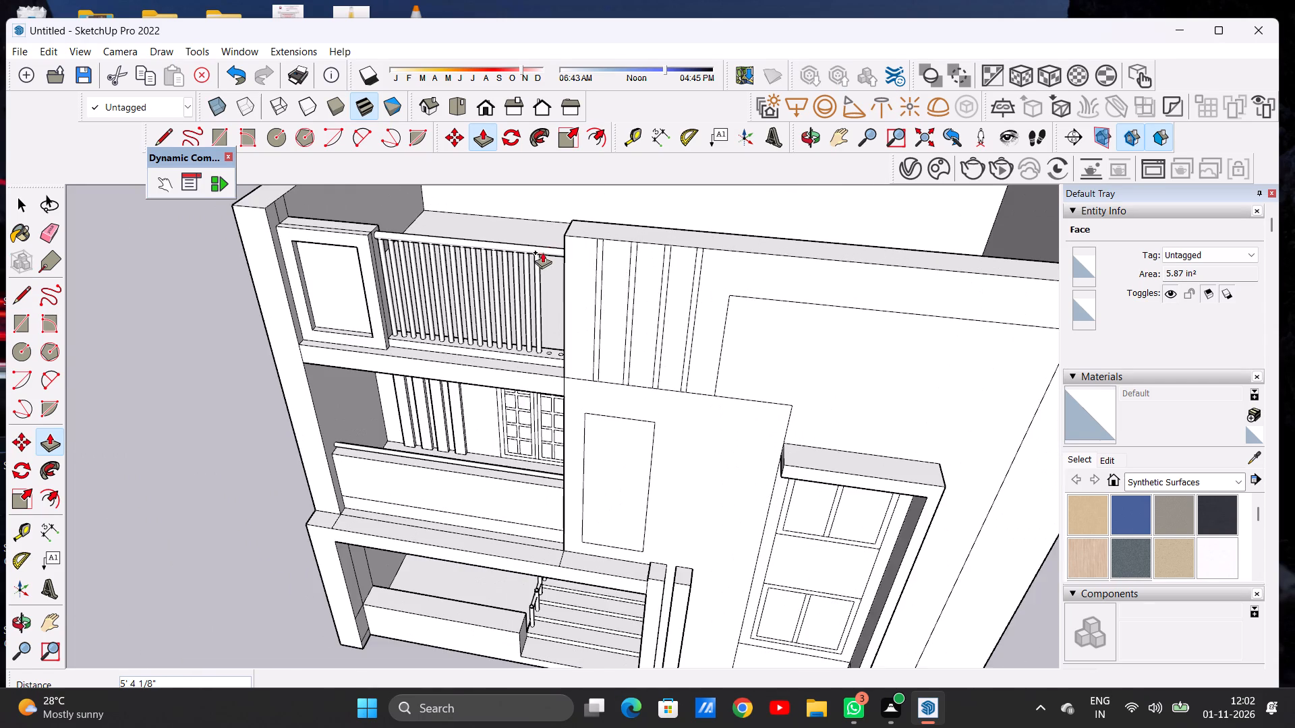
scroll(540, 252, up, 13)
middle_drag(523, 268, 526, 213)
scroll(527, 231, up, 6)
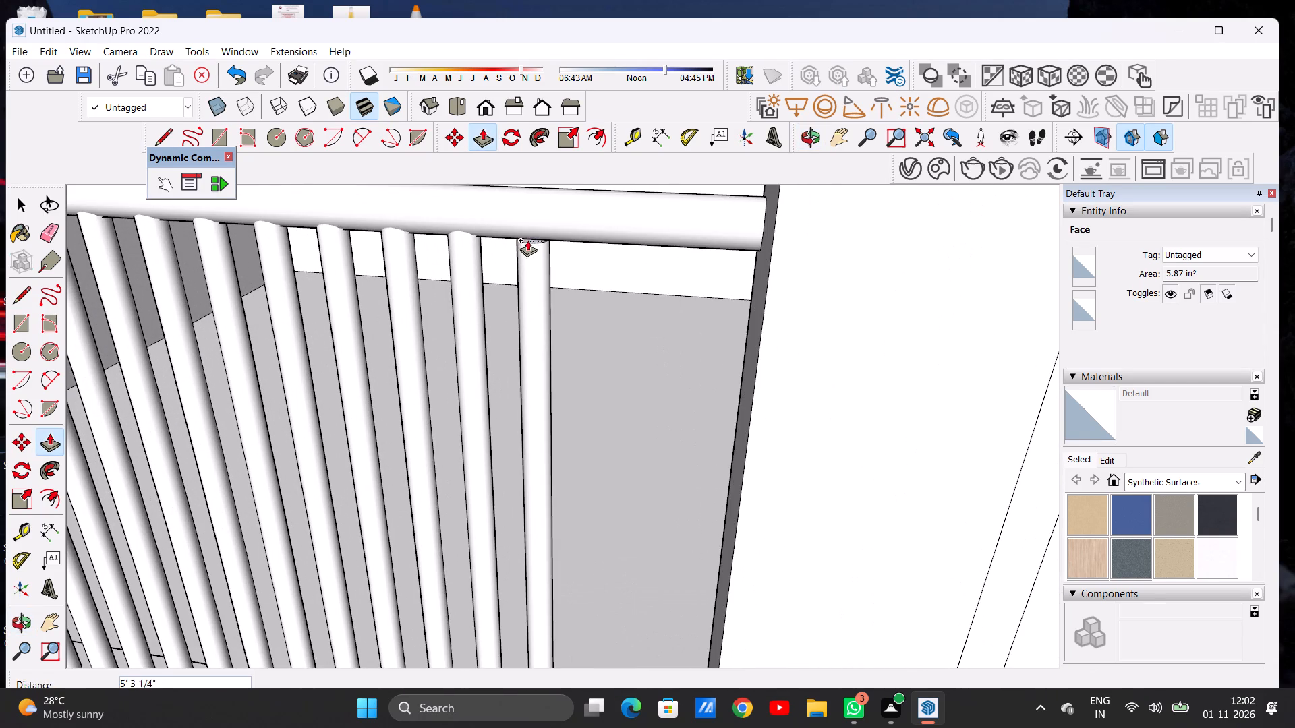
click(533, 214)
Push/Pull the last parapet circle, nearest the tall front wall, up about 5' 6" into the handrail.
scroll(539, 223, down, 6)
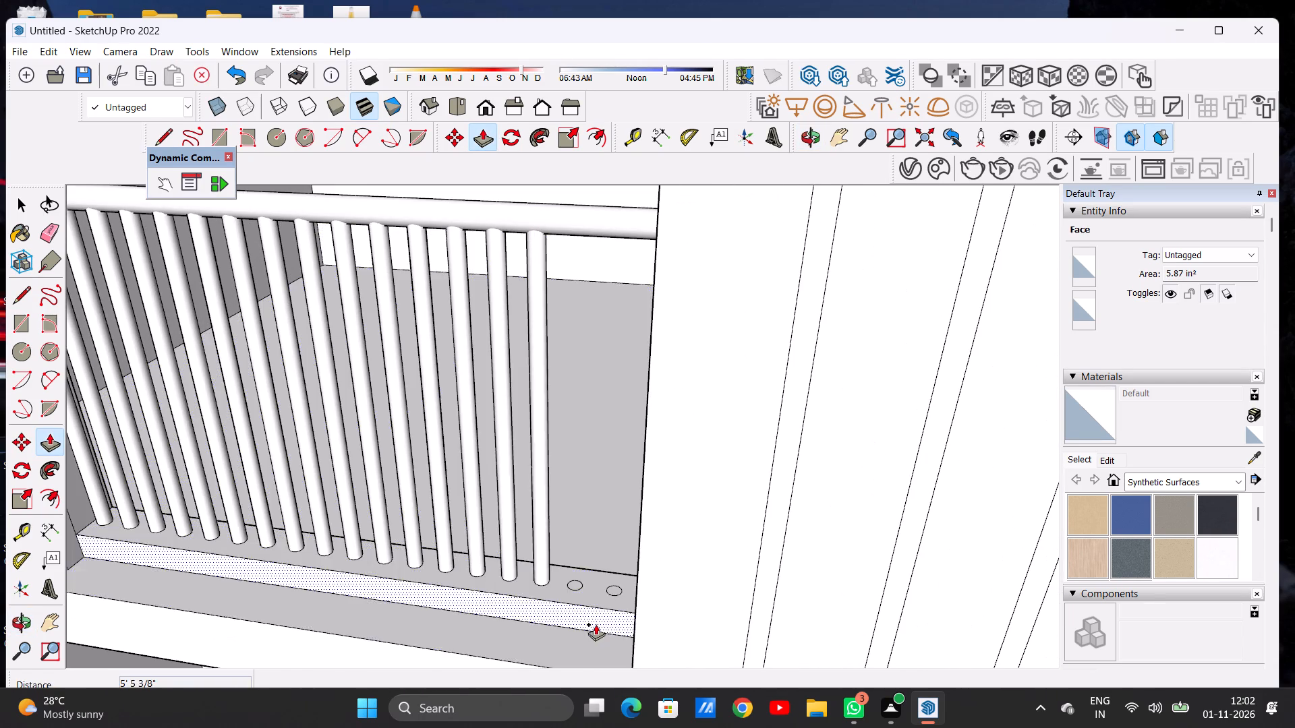
scroll(596, 624, up, 8)
scroll(565, 554, up, 6)
click(694, 545)
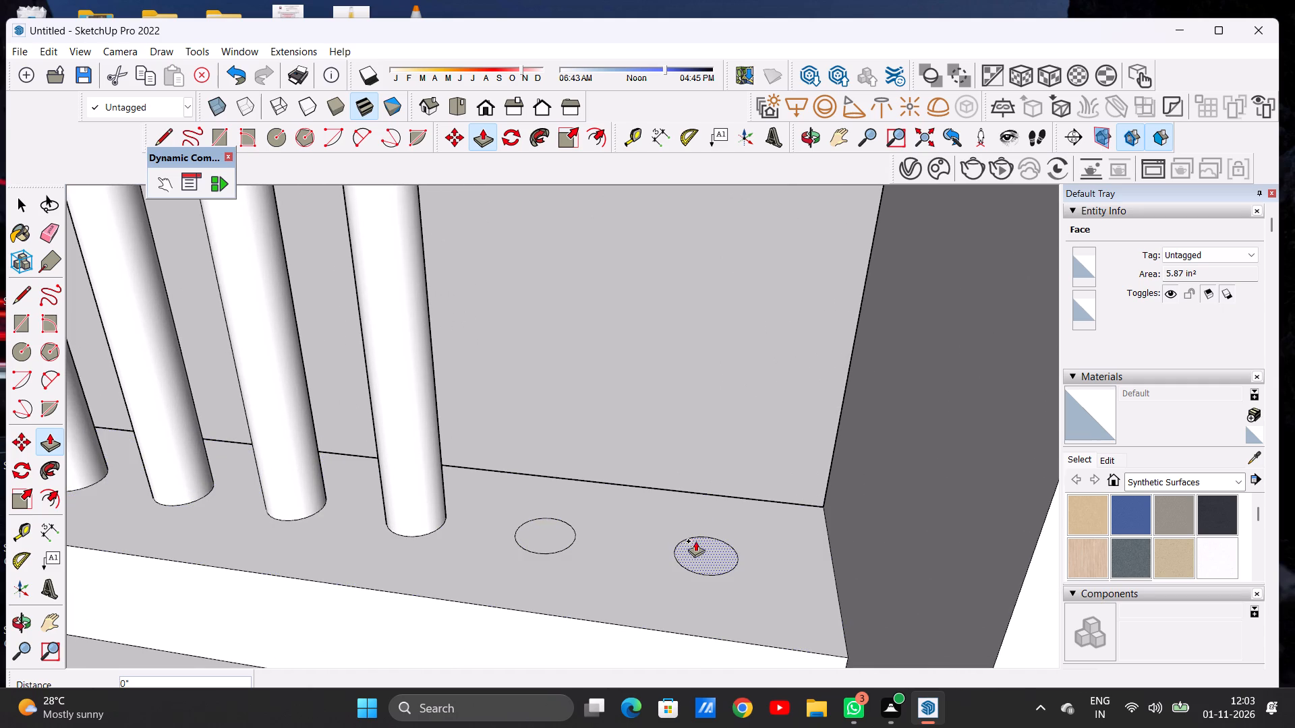
scroll(673, 386, down, 17)
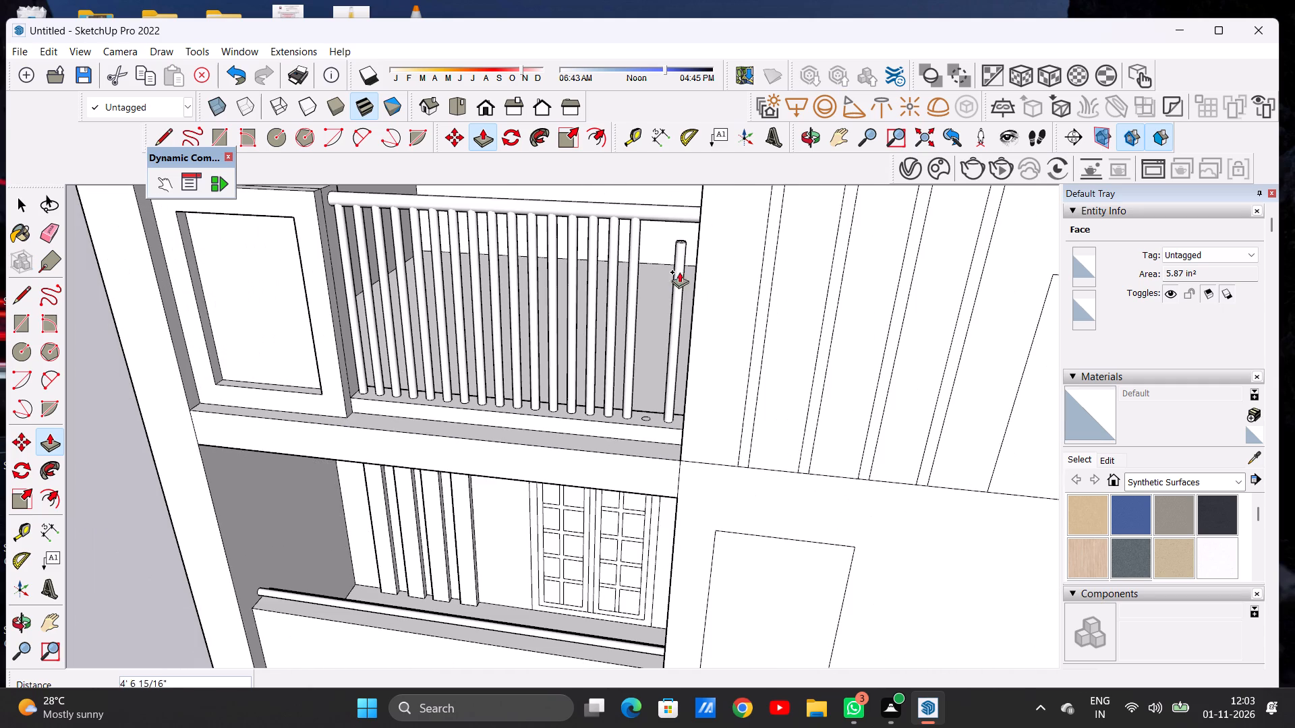
scroll(679, 272, down, 4)
scroll(681, 236, up, 15)
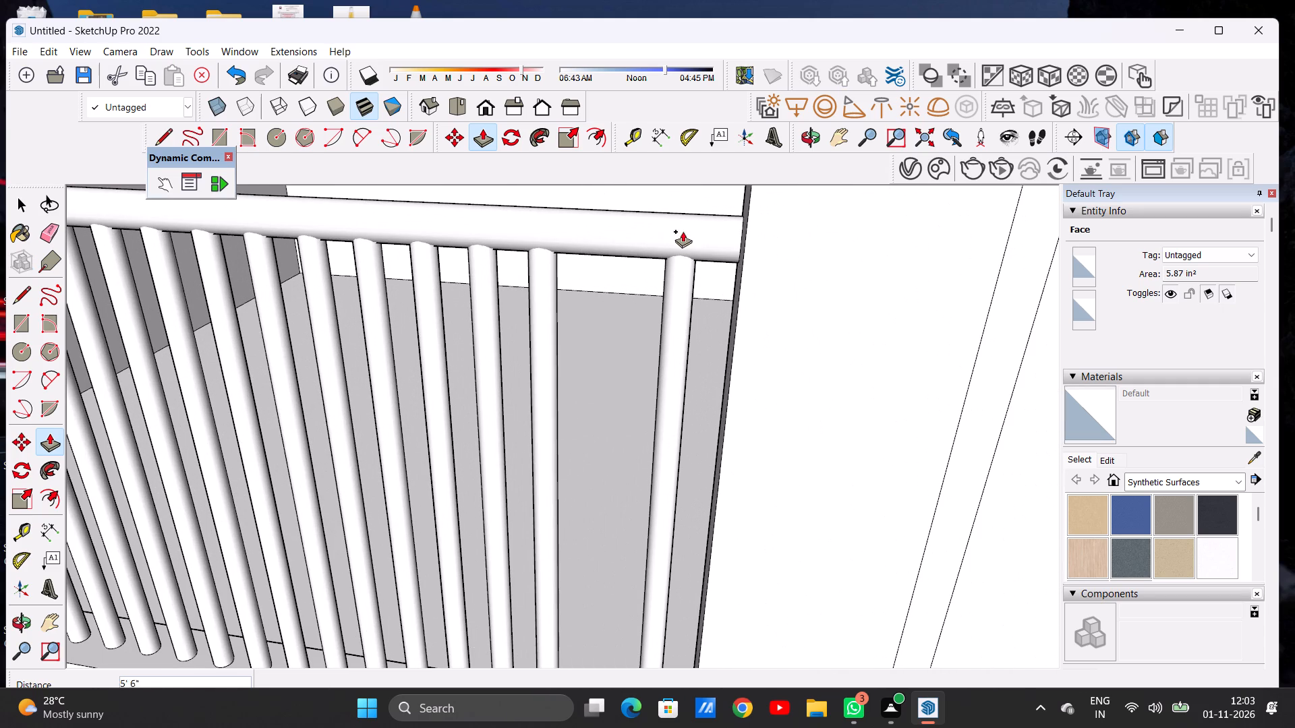
click(684, 237)
Push/Pull the one remaining parapet circle, second from the tall front wall, up into the handrail.
scroll(669, 232, down, 8)
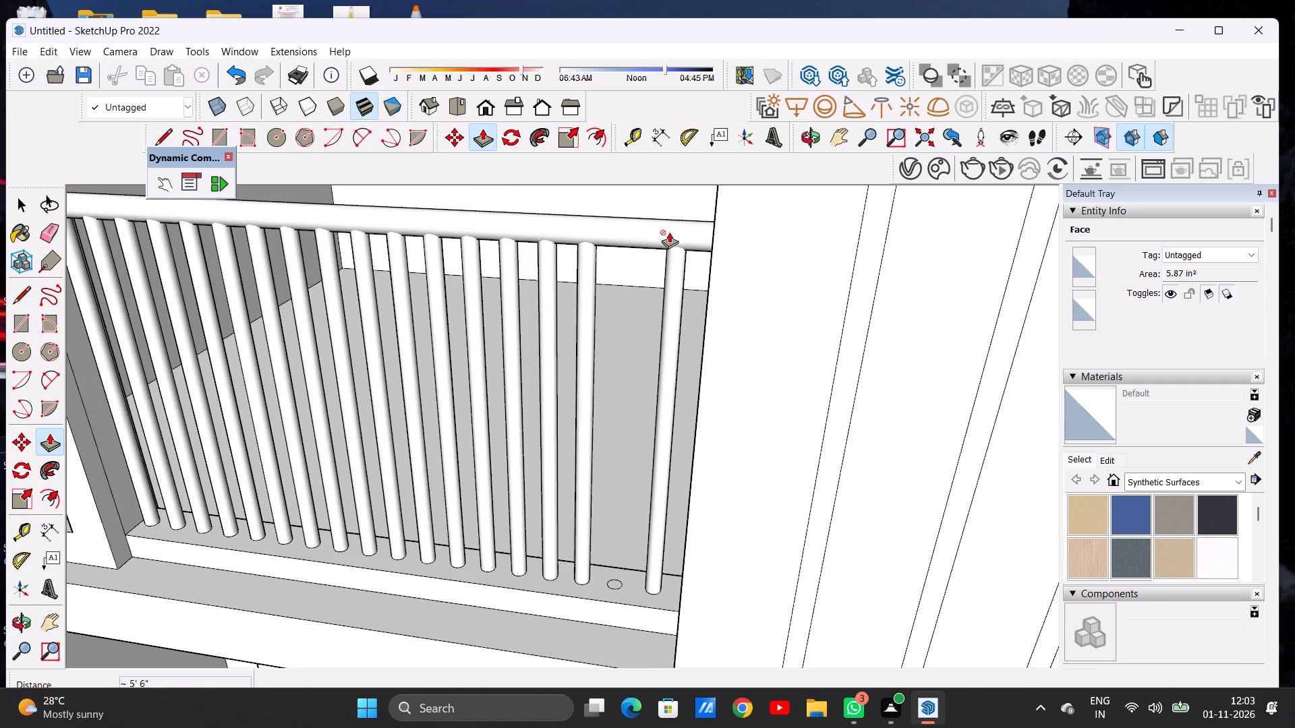
scroll(634, 549, up, 7)
scroll(618, 535, down, 1)
scroll(618, 535, up, 1)
scroll(618, 535, down, 1)
scroll(618, 535, up, 11)
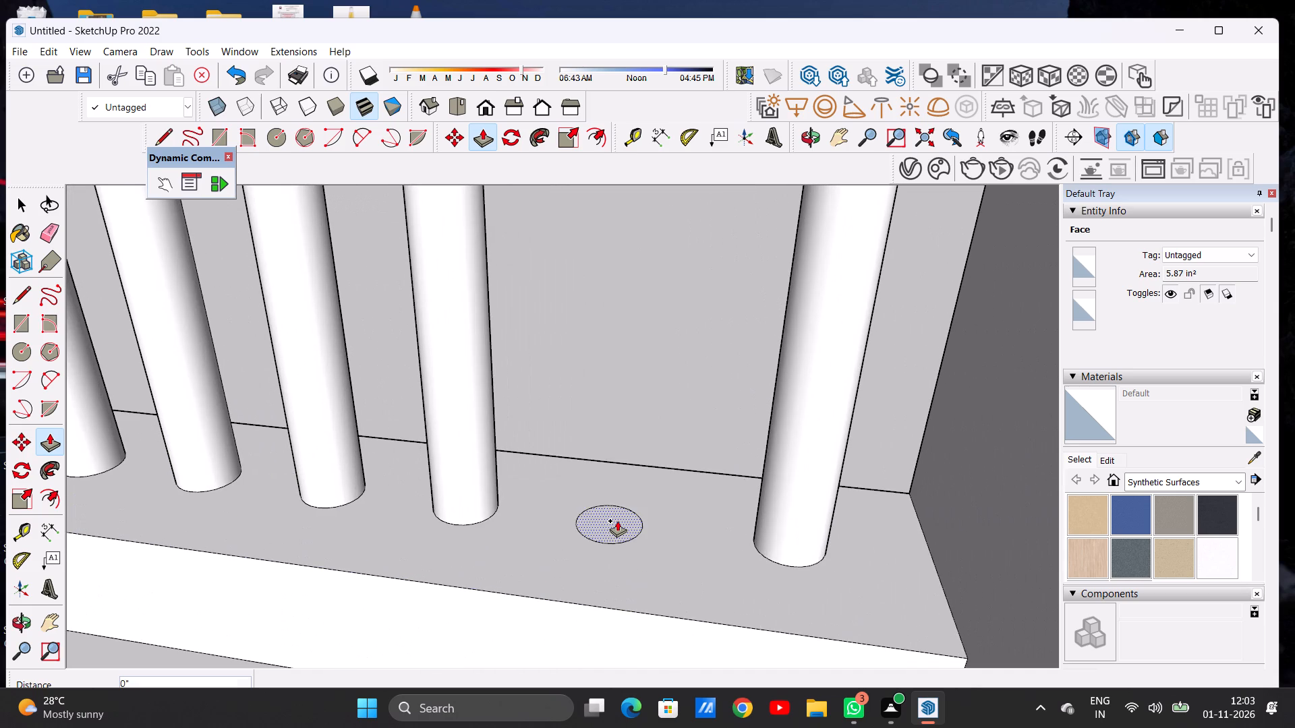
click(617, 520)
scroll(632, 363, down, 20)
scroll(632, 363, down, 5)
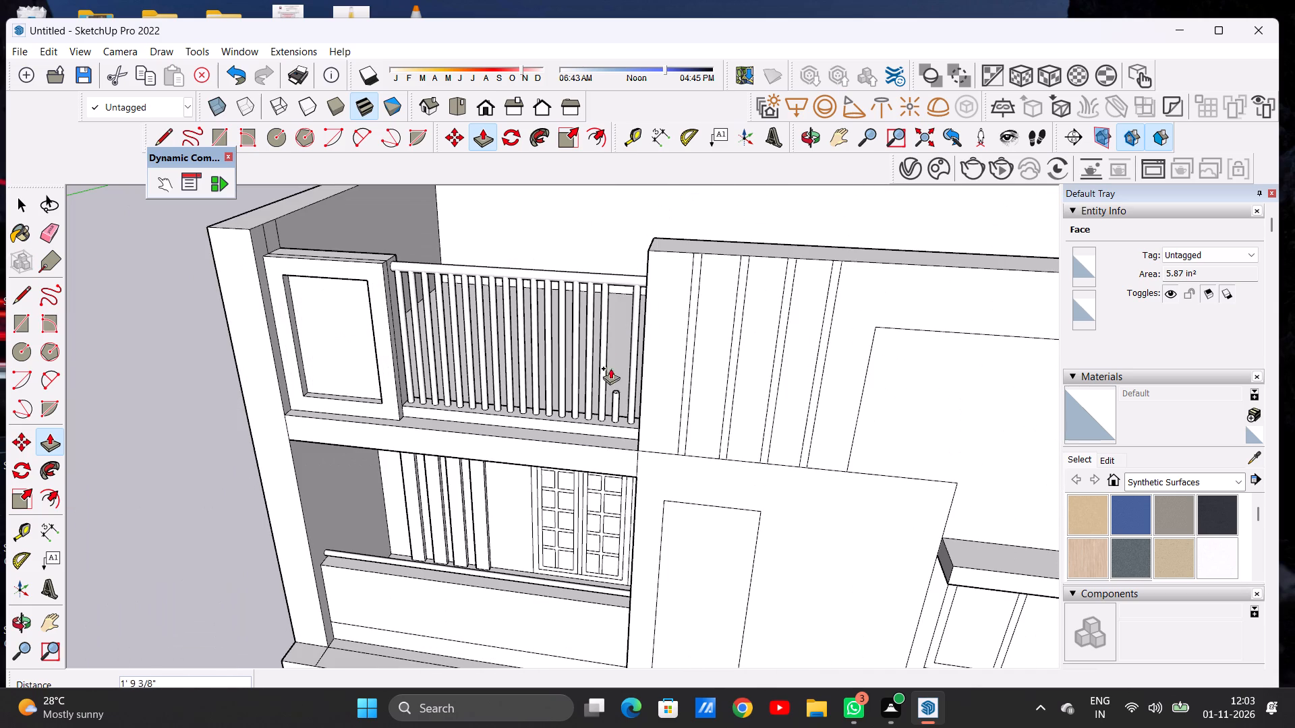
scroll(622, 284, up, 3)
scroll(622, 284, down, 1)
scroll(622, 284, up, 10)
scroll(614, 286, down, 1)
scroll(614, 288, up, 6)
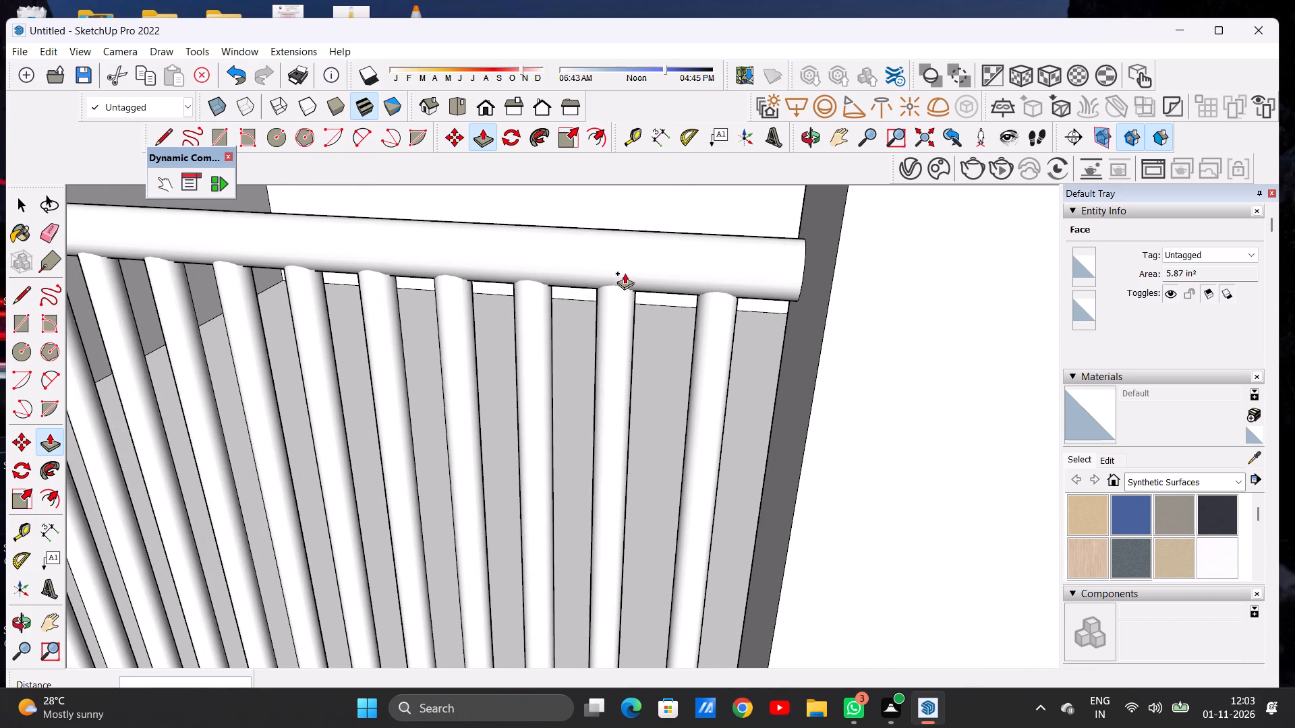
click(626, 264)
key(space)
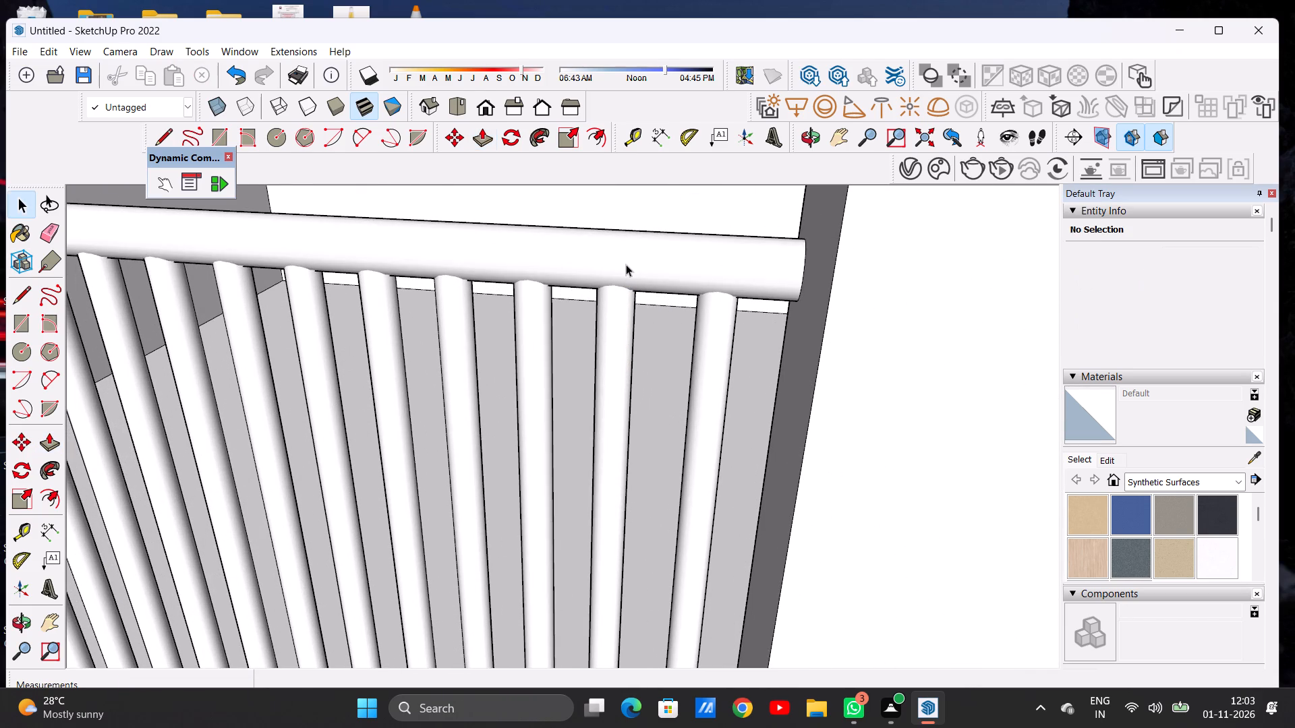
Examine the terrace railing and the whole front elevation of the house.
scroll(531, 336, down, 10)
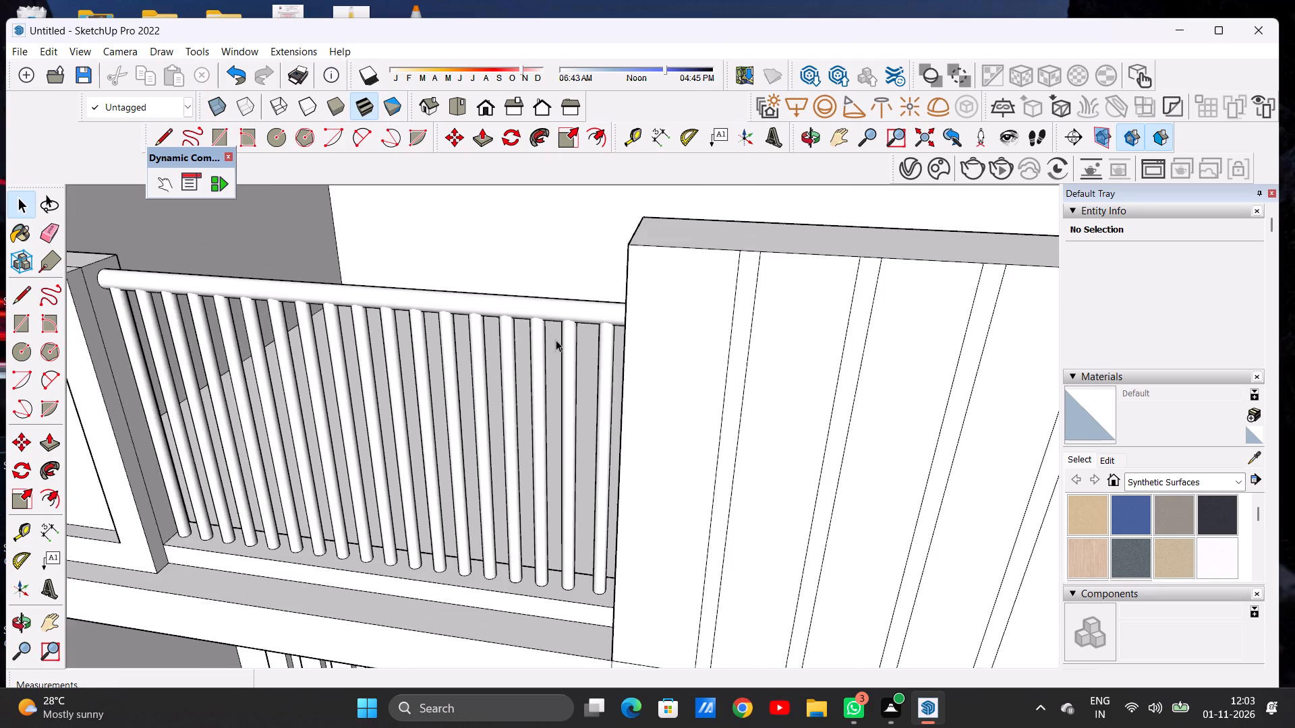
scroll(556, 340, down, 18)
middle_drag(566, 380, 606, 298)
scroll(470, 327, down, 8)
middle_drag(494, 363, 494, 351)
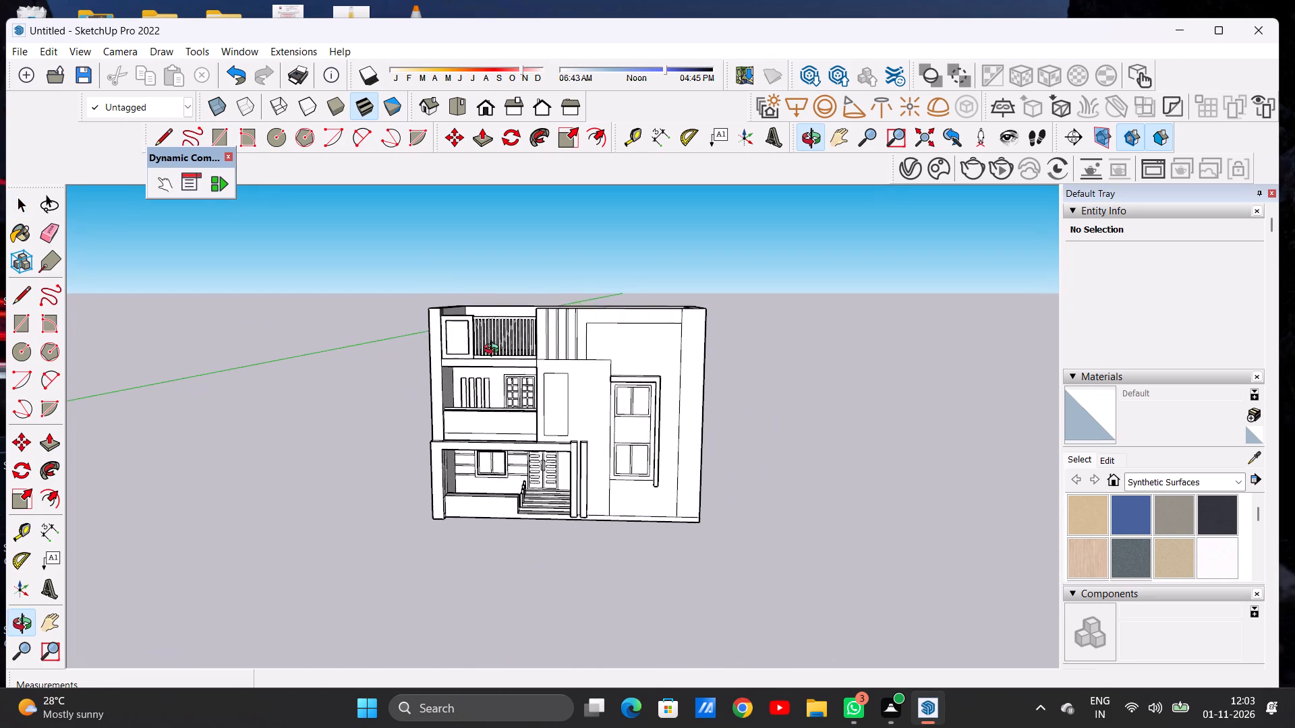
middle_drag(494, 351, 493, 352)
scroll(469, 332, up, 5)
middle_drag(465, 334, 488, 317)
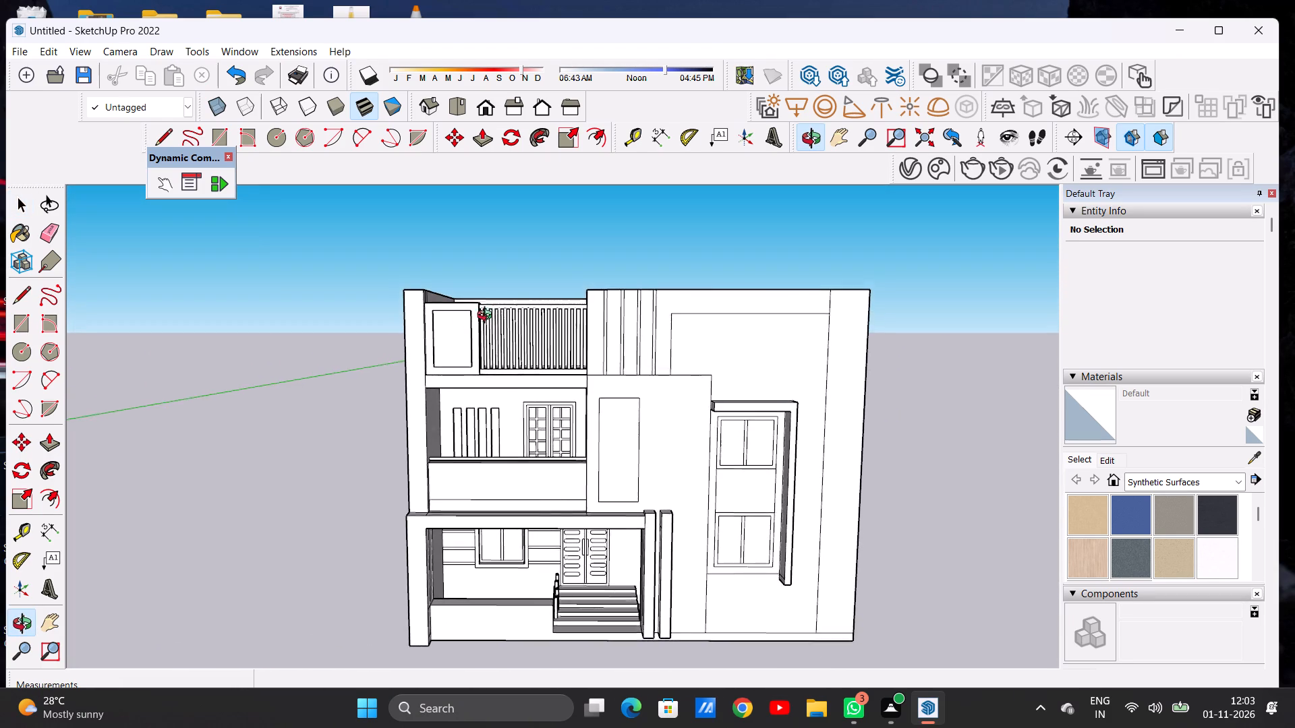
middle_drag(488, 317, 488, 322)
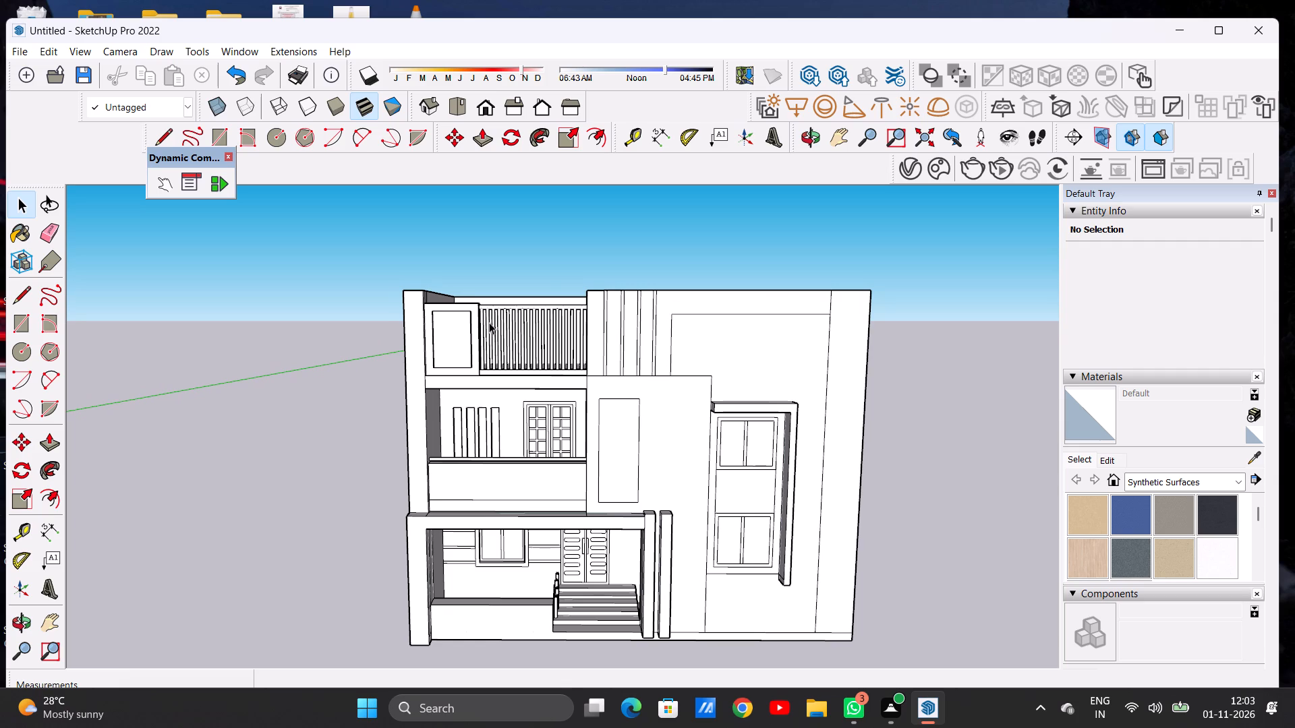
scroll(489, 322, down, 3)
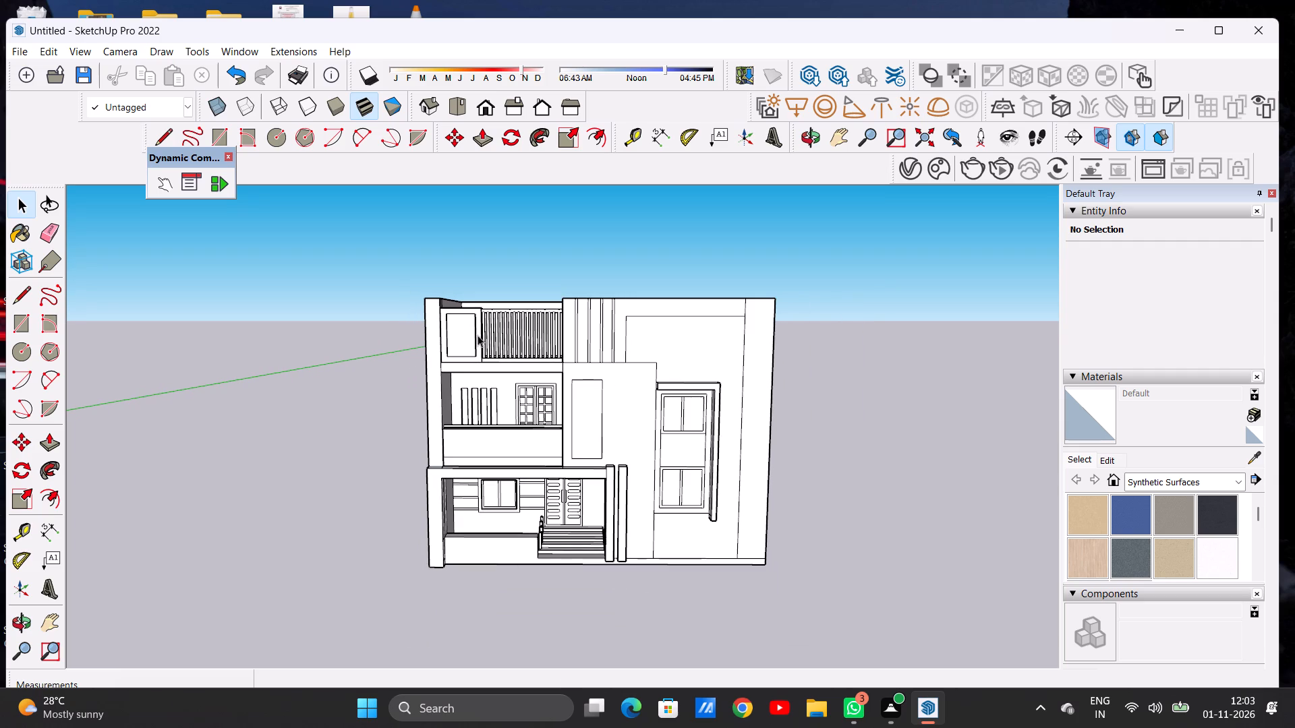
scroll(454, 338, down, 2)
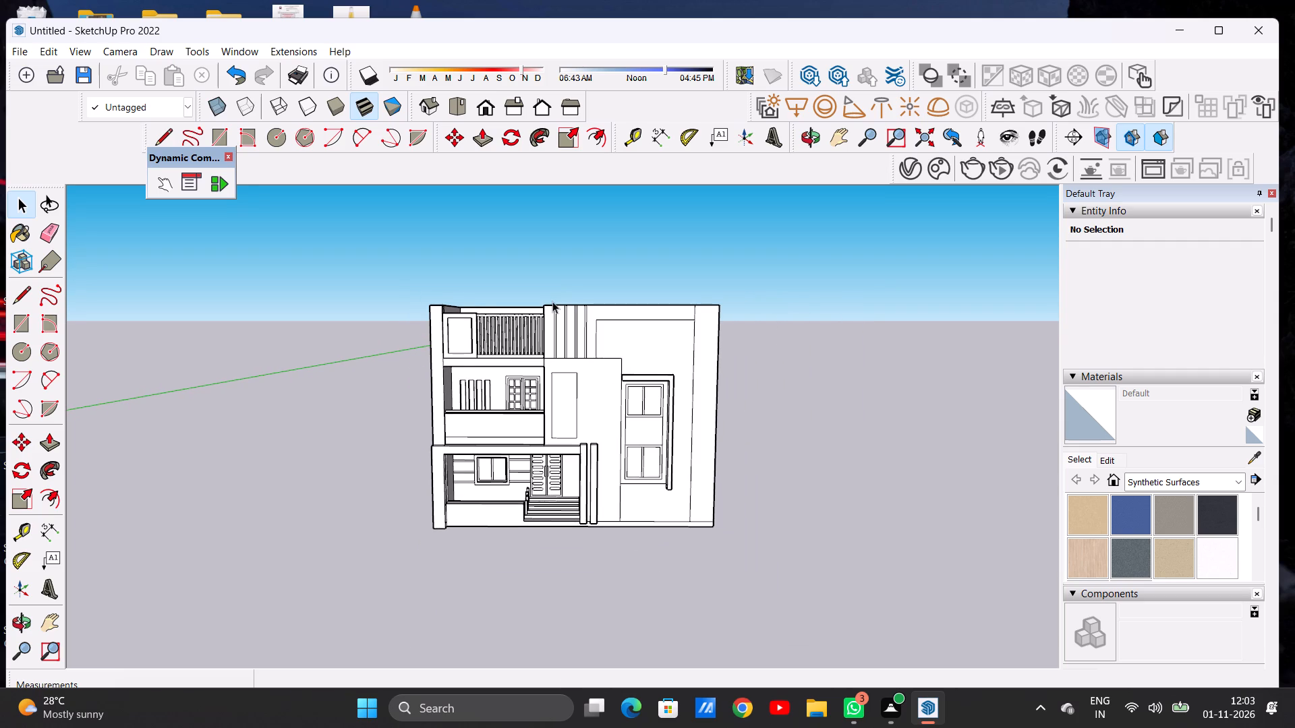
Push/Pull the top face of the tall front wall beside the terrace railing up by a few inches.
scroll(552, 301, up, 7)
middle_drag(558, 312, 569, 440)
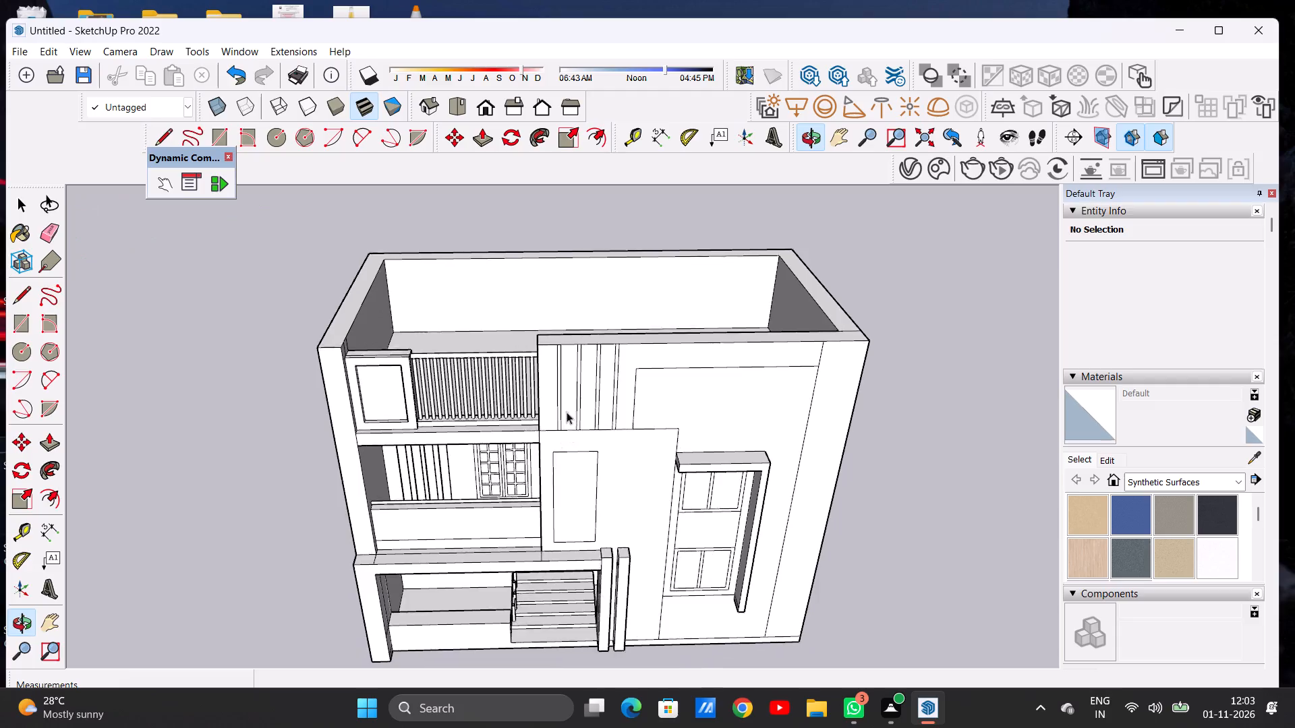
scroll(549, 335, up, 7)
key(p)
middle_drag(546, 343, 556, 335)
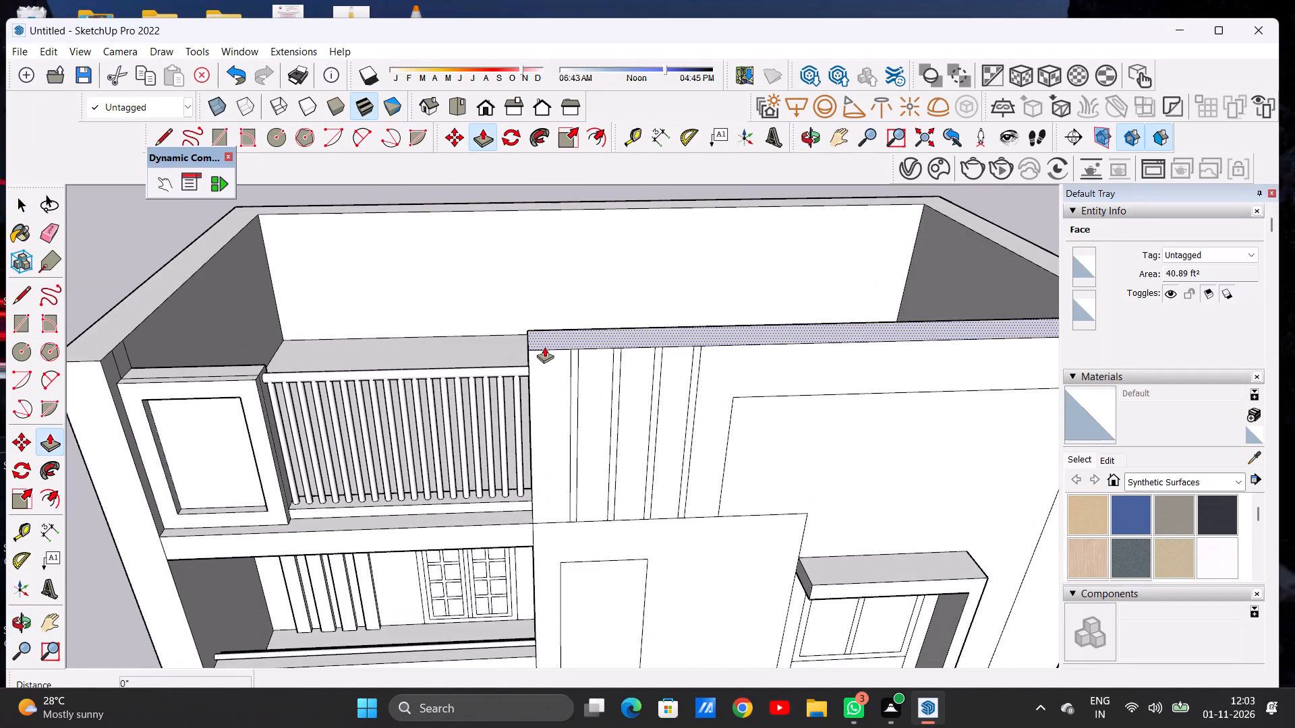
scroll(544, 346, up, 4)
click(542, 340)
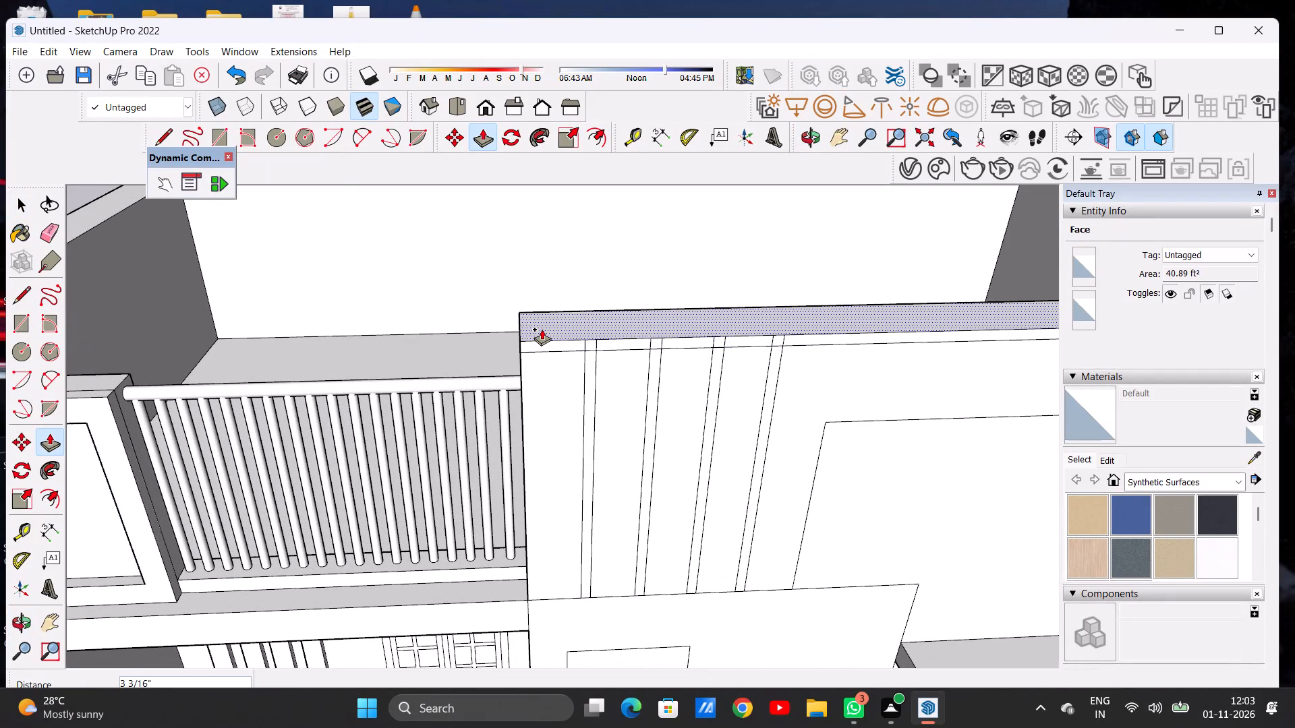
click(542, 326)
key(space)
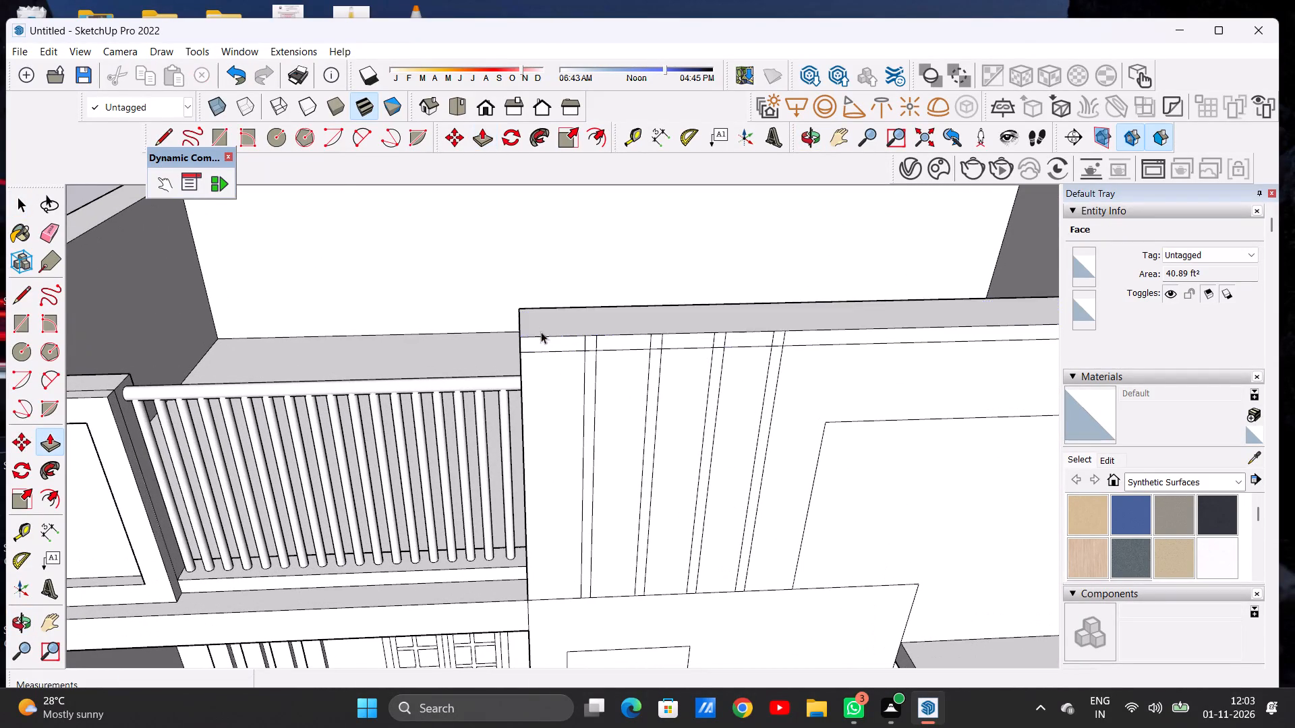
Erase the vertical line segments of the four narrow strips where they cross the tall front wall's top band.
scroll(532, 355, down, 11)
middle_drag(615, 403, 601, 299)
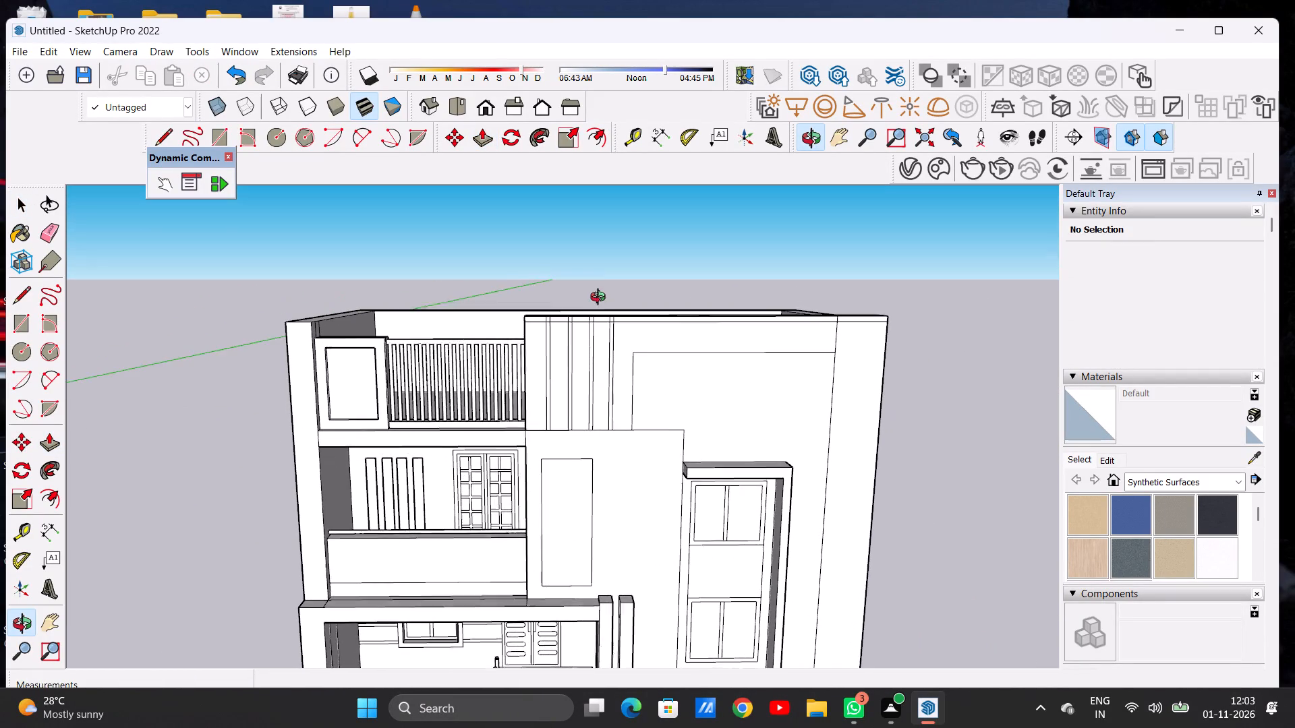
middle_drag(601, 299, 600, 295)
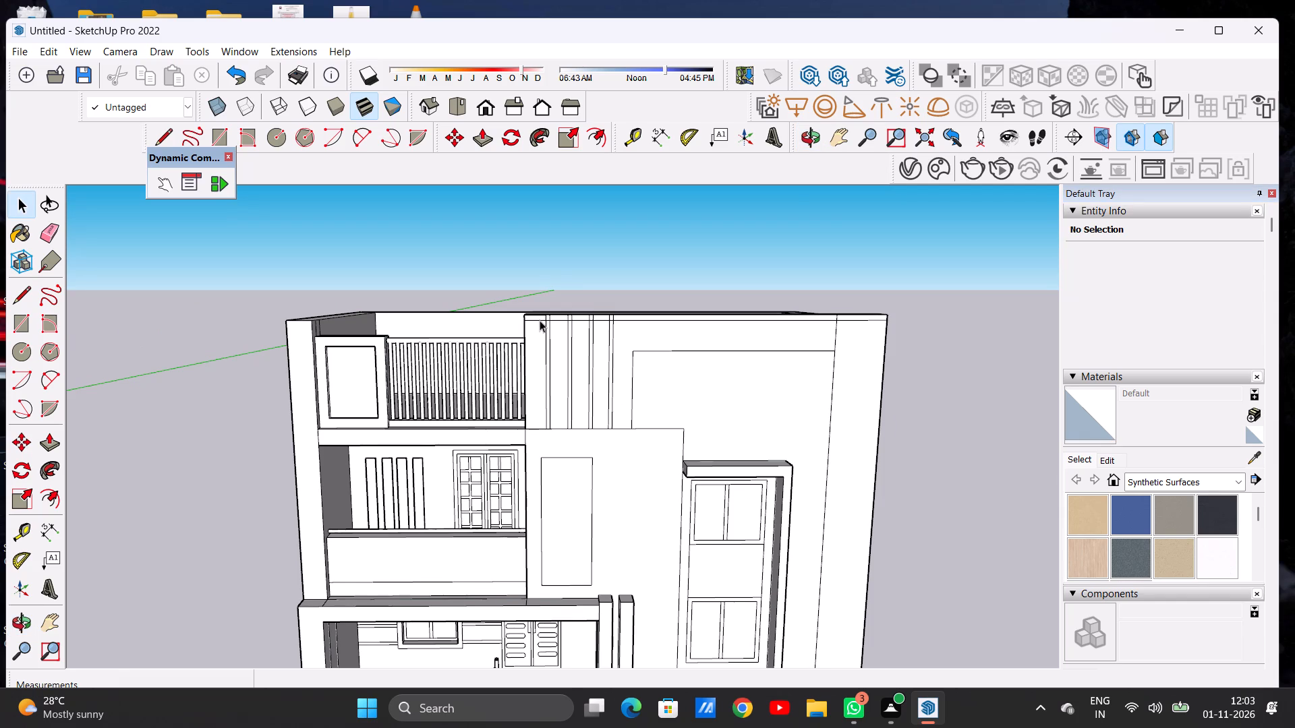
scroll(556, 340, up, 6)
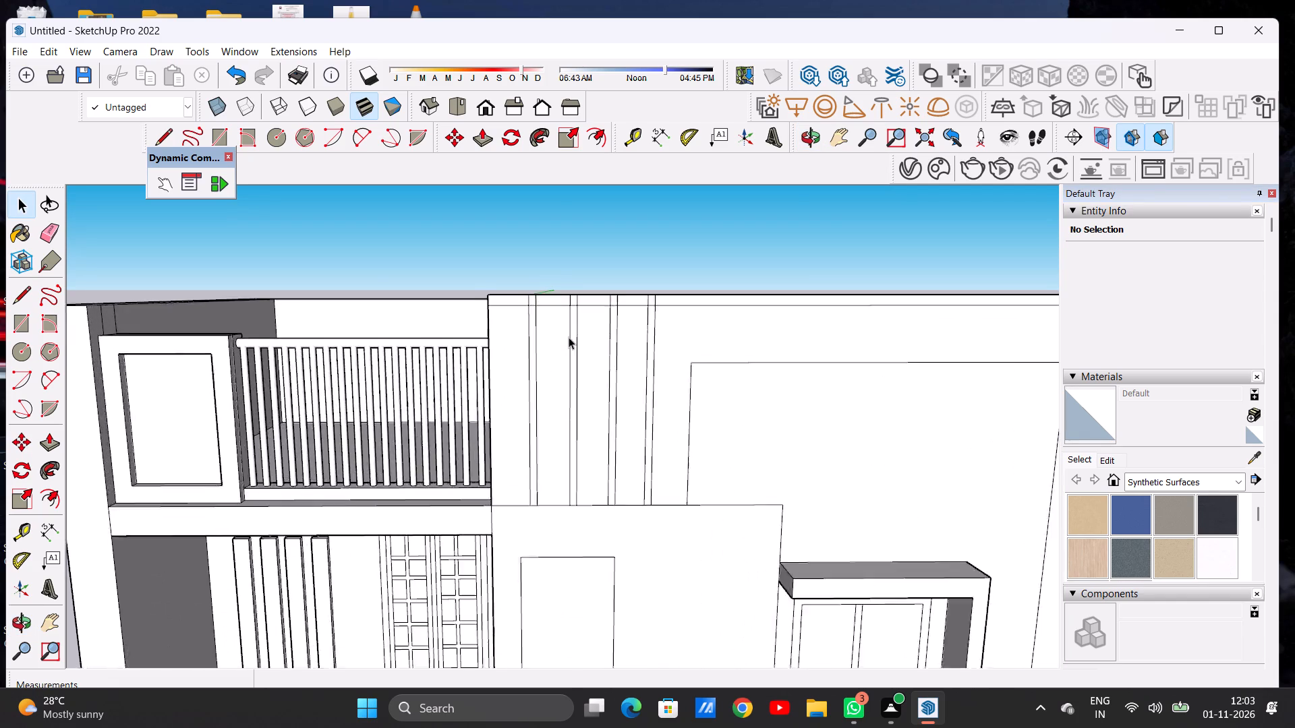
scroll(569, 337, up, 1)
key(e)
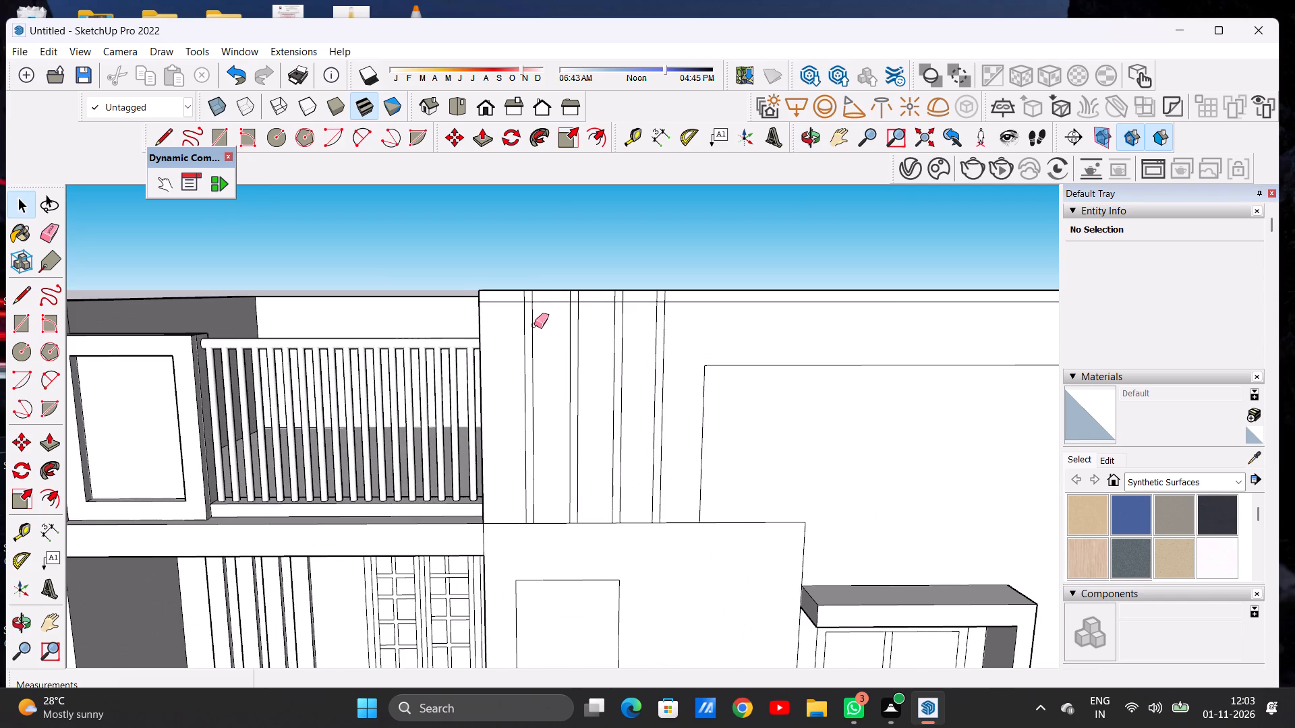
scroll(529, 305, up, 7)
drag(514, 287, 539, 285)
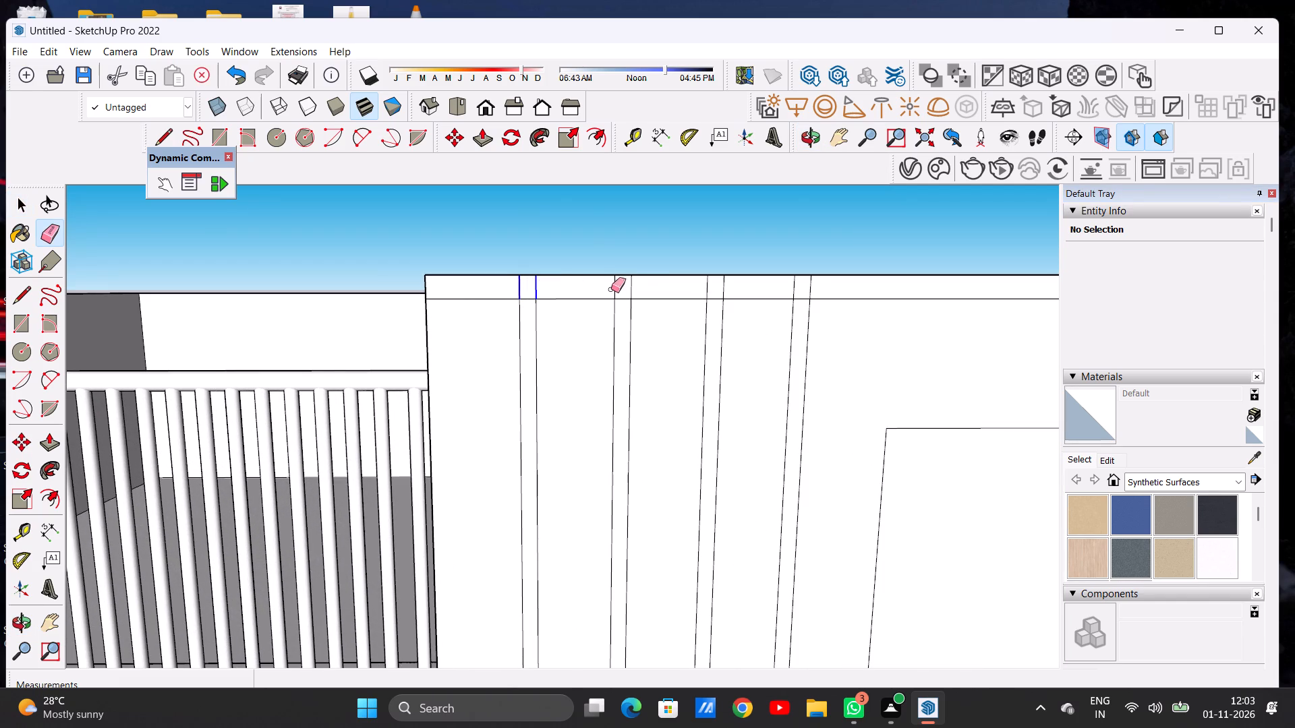
drag(640, 284, 607, 288)
drag(729, 288, 699, 290)
scroll(541, 307, down, 4)
scroll(540, 307, up, 1)
scroll(540, 307, down, 1)
scroll(741, 282, up, 9)
drag(714, 297, 706, 297)
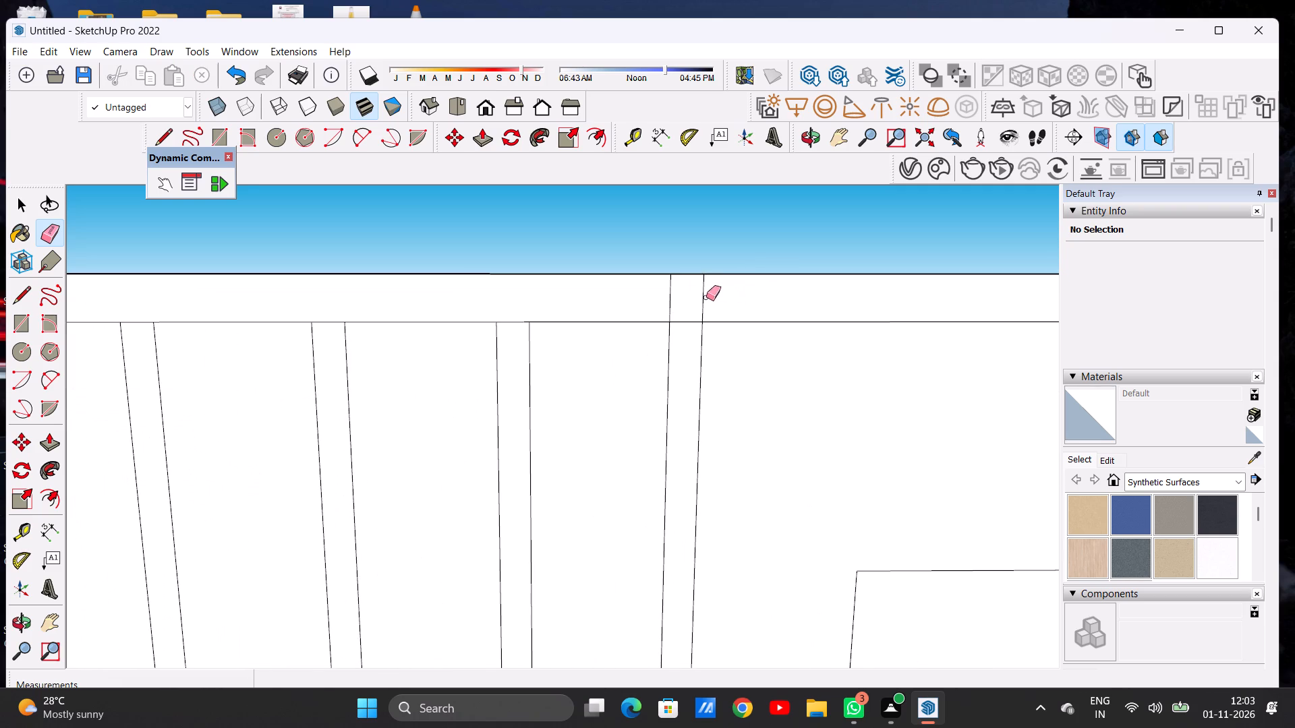
drag(706, 297, 664, 305)
key(space)
Erase the short vertical line crossing the top band near the tall front wall's outer corner, above the large recessed outline.
scroll(681, 346, down, 8)
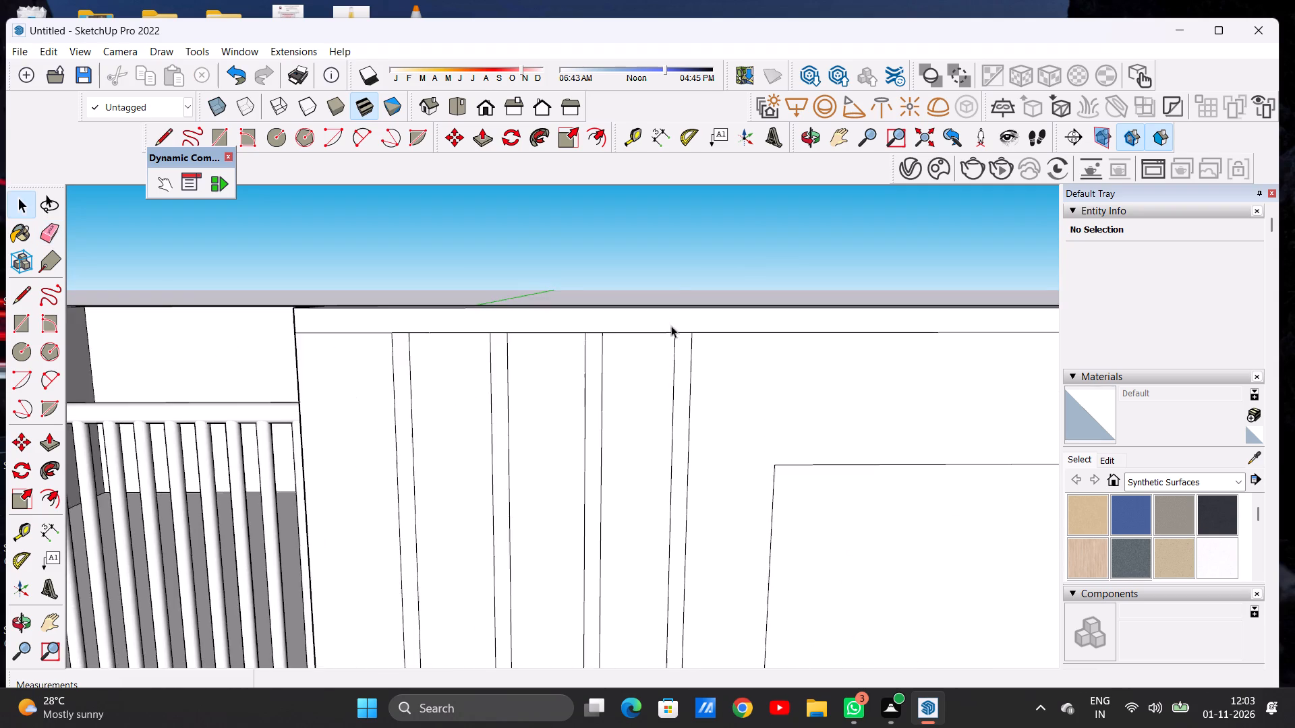
scroll(669, 319, down, 16)
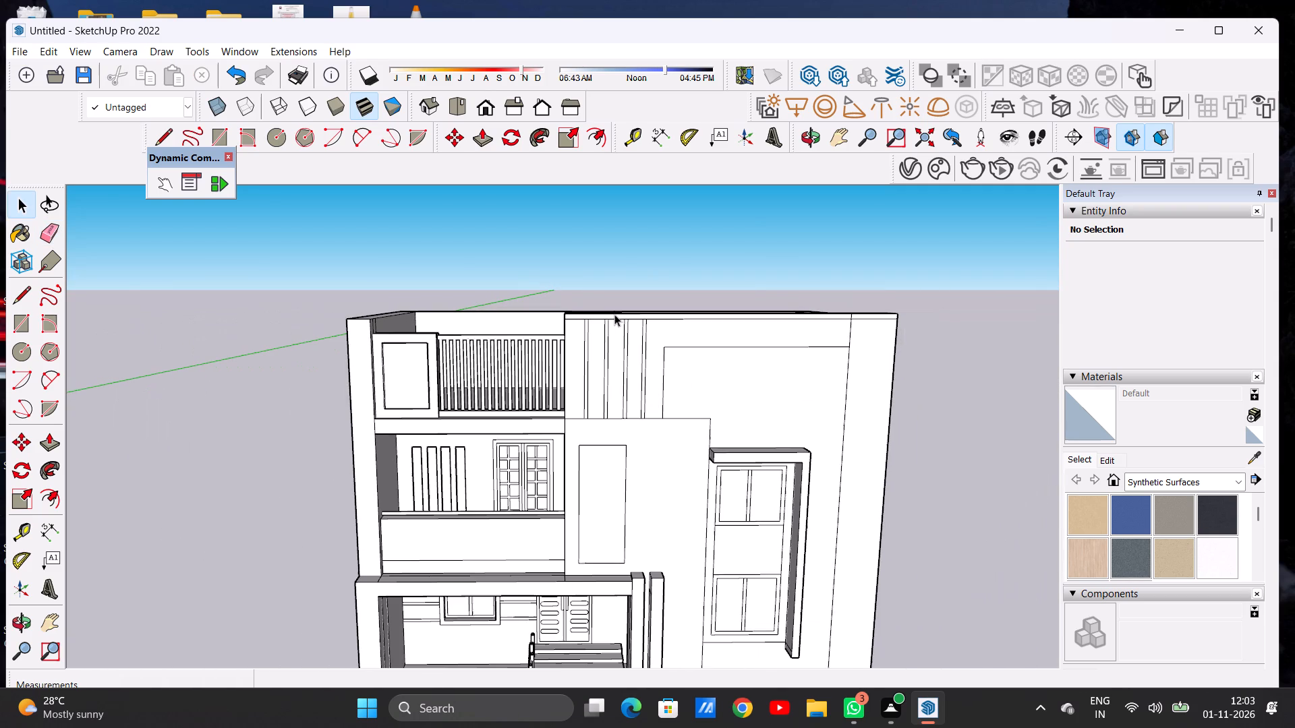
scroll(647, 332, down, 1)
scroll(658, 334, up, 1)
scroll(684, 337, down, 2)
middle_drag(821, 363, 599, 404)
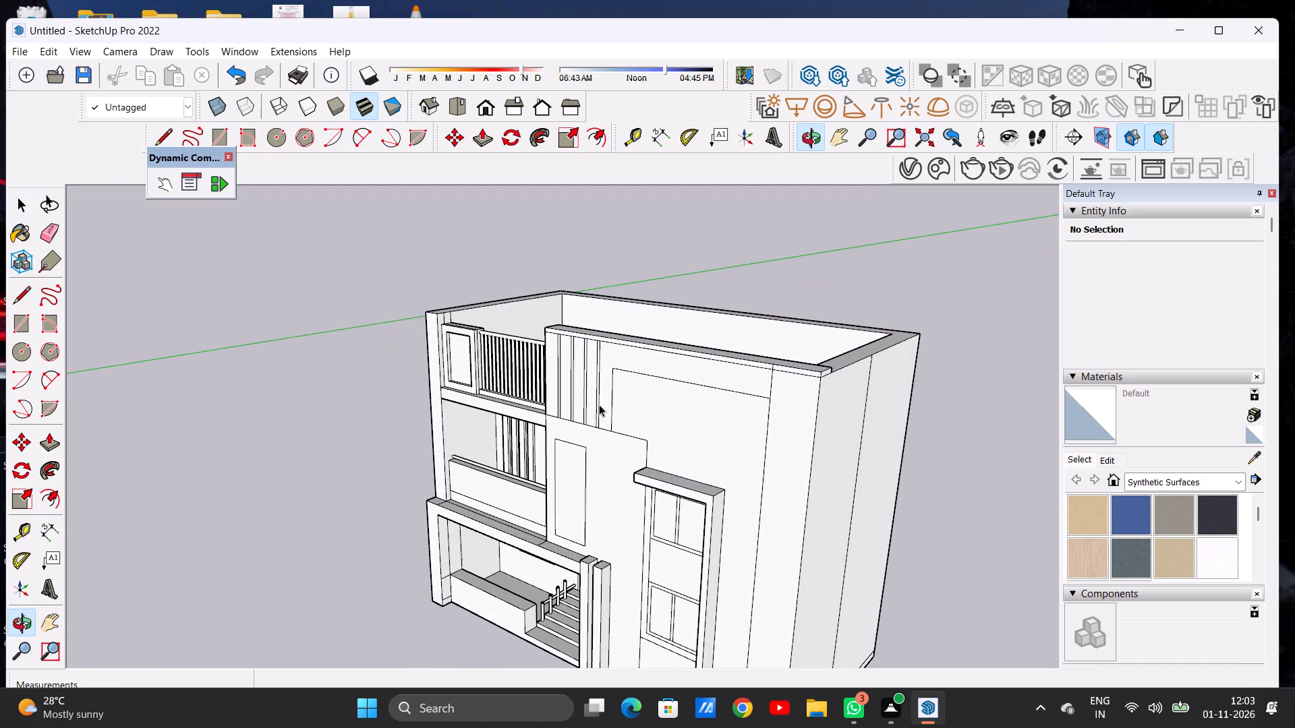
middle_drag(599, 404, 597, 404)
scroll(788, 358, up, 20)
scroll(788, 358, up, 1)
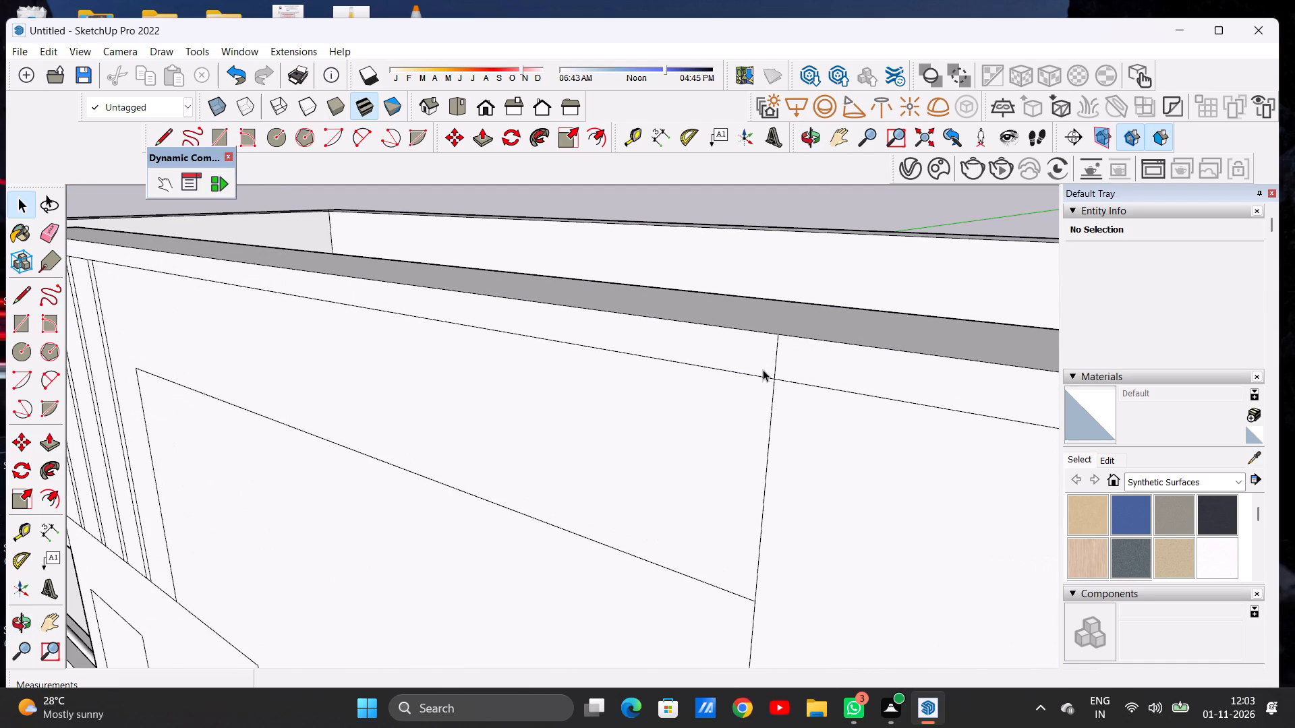
key(e)
scroll(792, 353, up, 2)
scroll(786, 352, down, 1)
scroll(783, 352, up, 2)
drag(781, 353, 762, 354)
key(space)
Push/Pull the front face of the tall front wall's top band outward about 1' 4" as a projecting coping.
scroll(755, 345, down, 20)
scroll(755, 345, down, 2)
middle_drag(801, 380, 755, 404)
scroll(732, 401, up, 6)
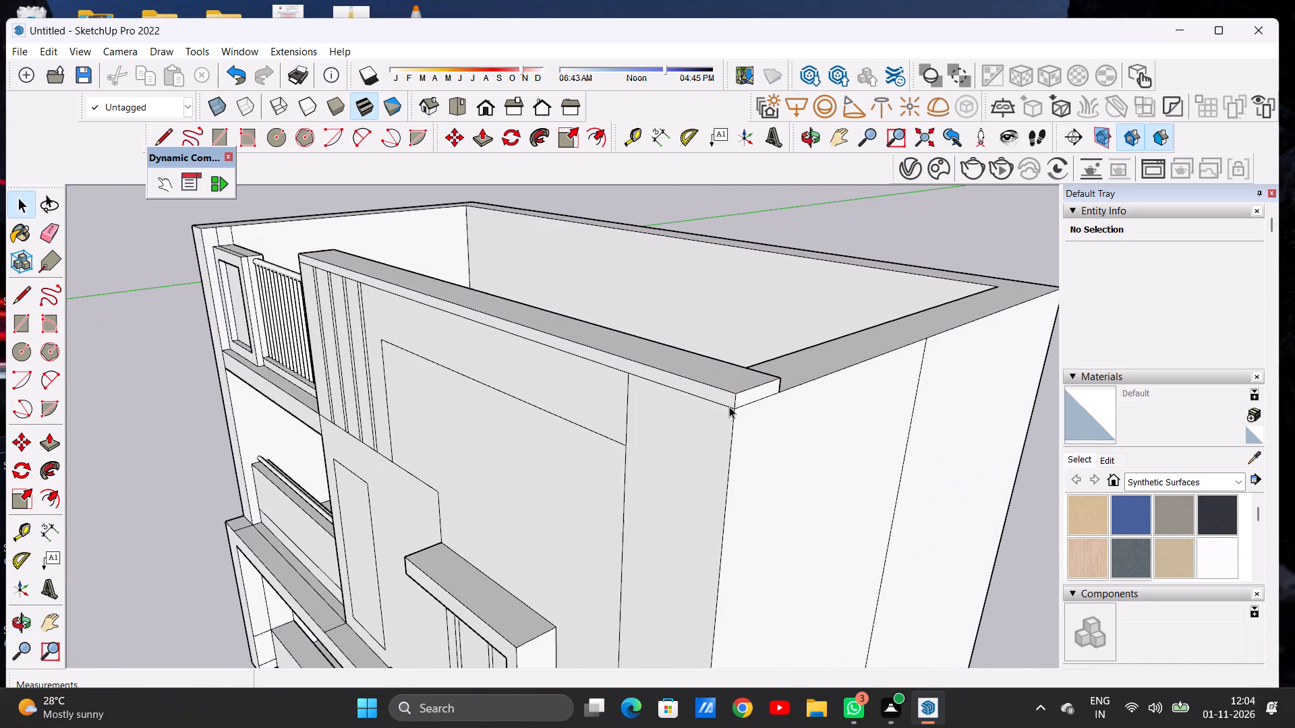
scroll(729, 406, up, 1)
key(p)
scroll(716, 402, up, 3)
click(730, 394)
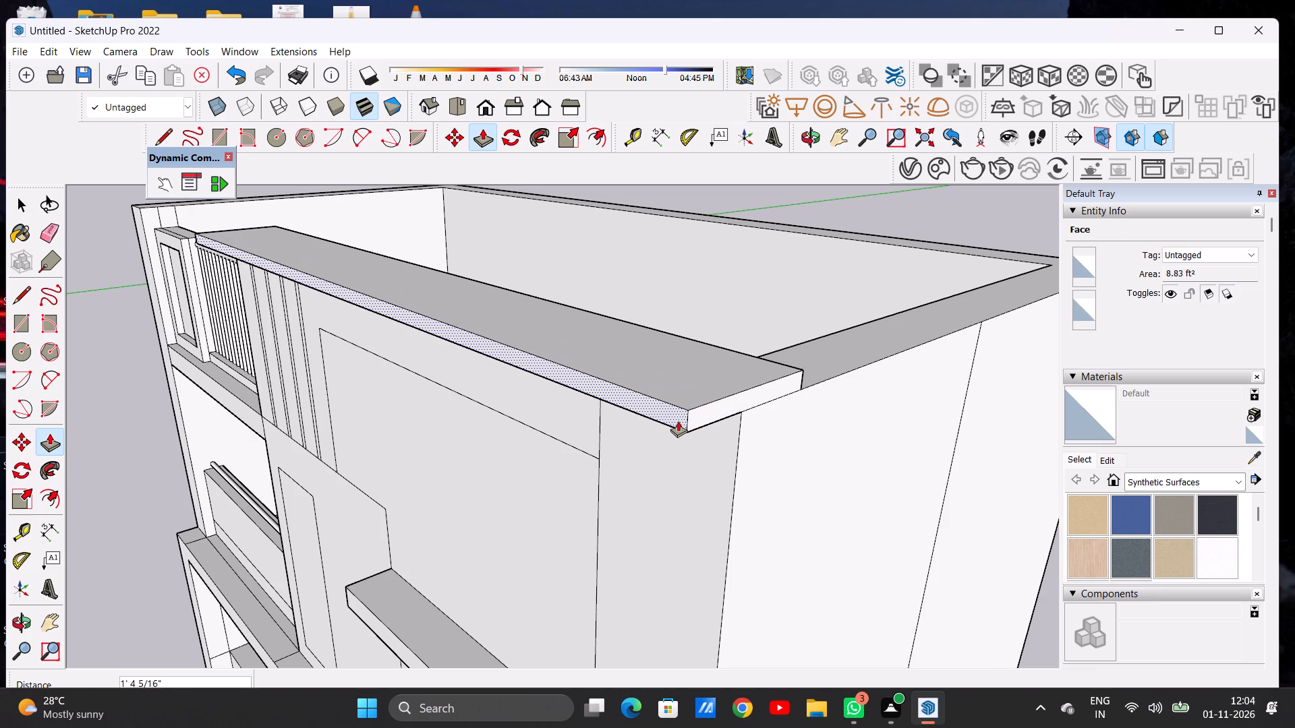
click(678, 421)
key(space)
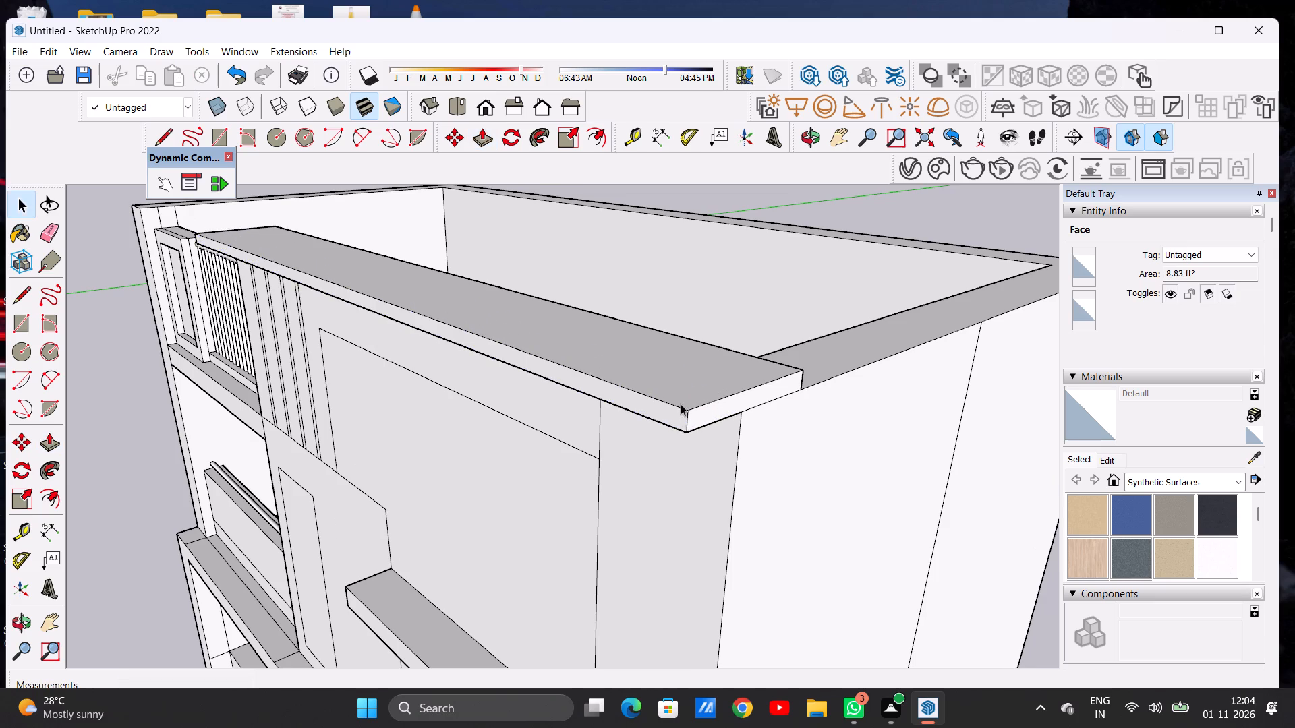
Examine the projecting top band and the whole front elevation of the house from several angles.
scroll(685, 367, down, 17)
middle_drag(680, 403, 861, 348)
scroll(697, 330, up, 5)
middle_drag(551, 360, 667, 250)
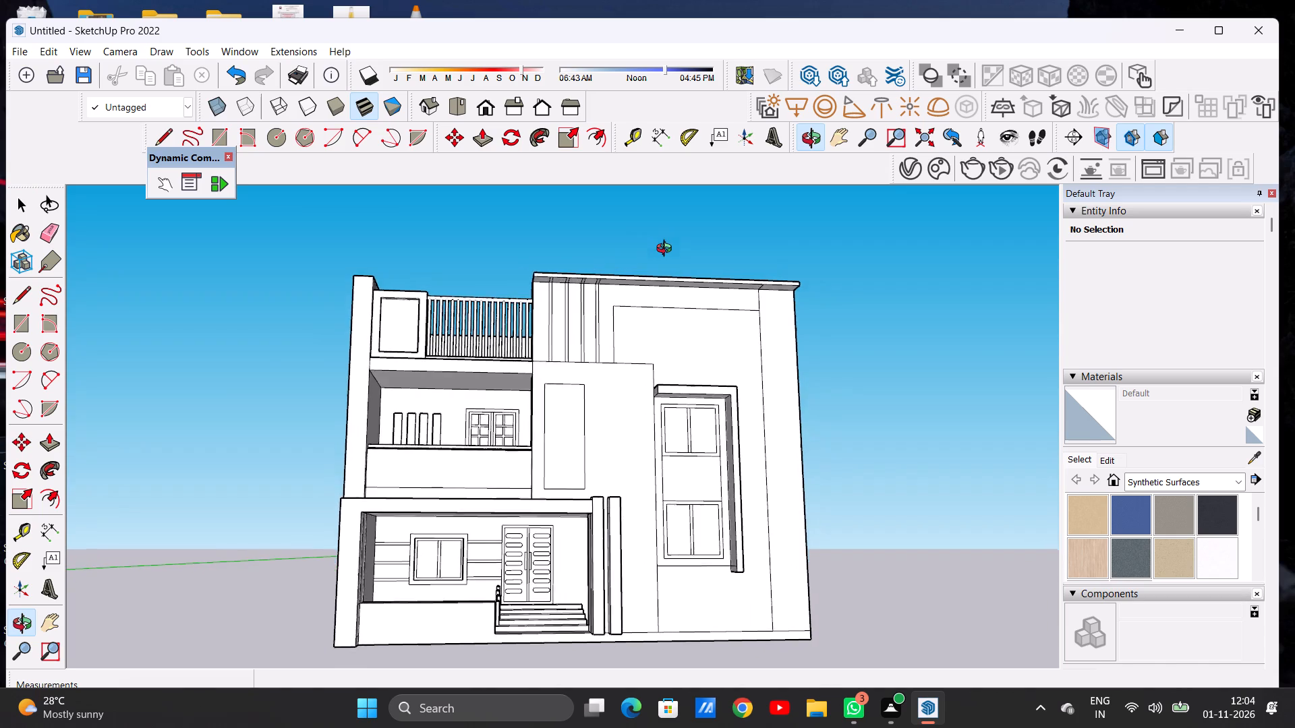
middle_drag(667, 250, 623, 377)
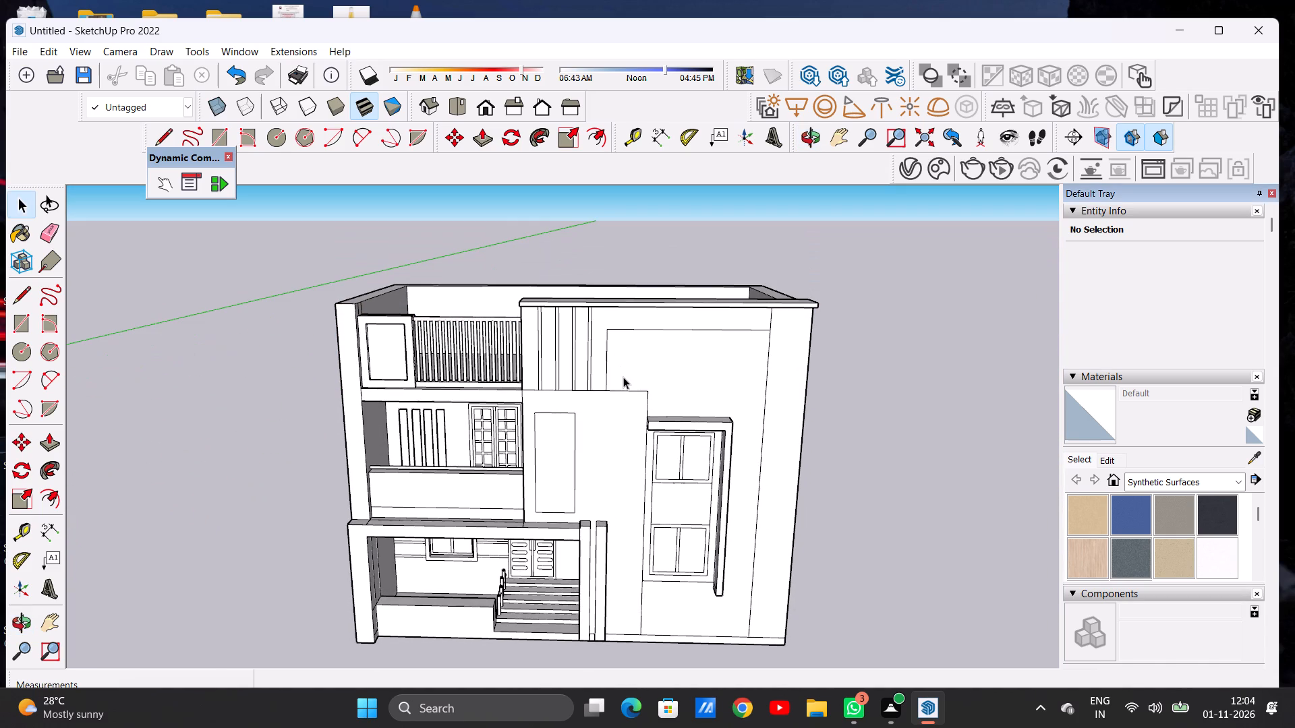
scroll(575, 365, down, 1)
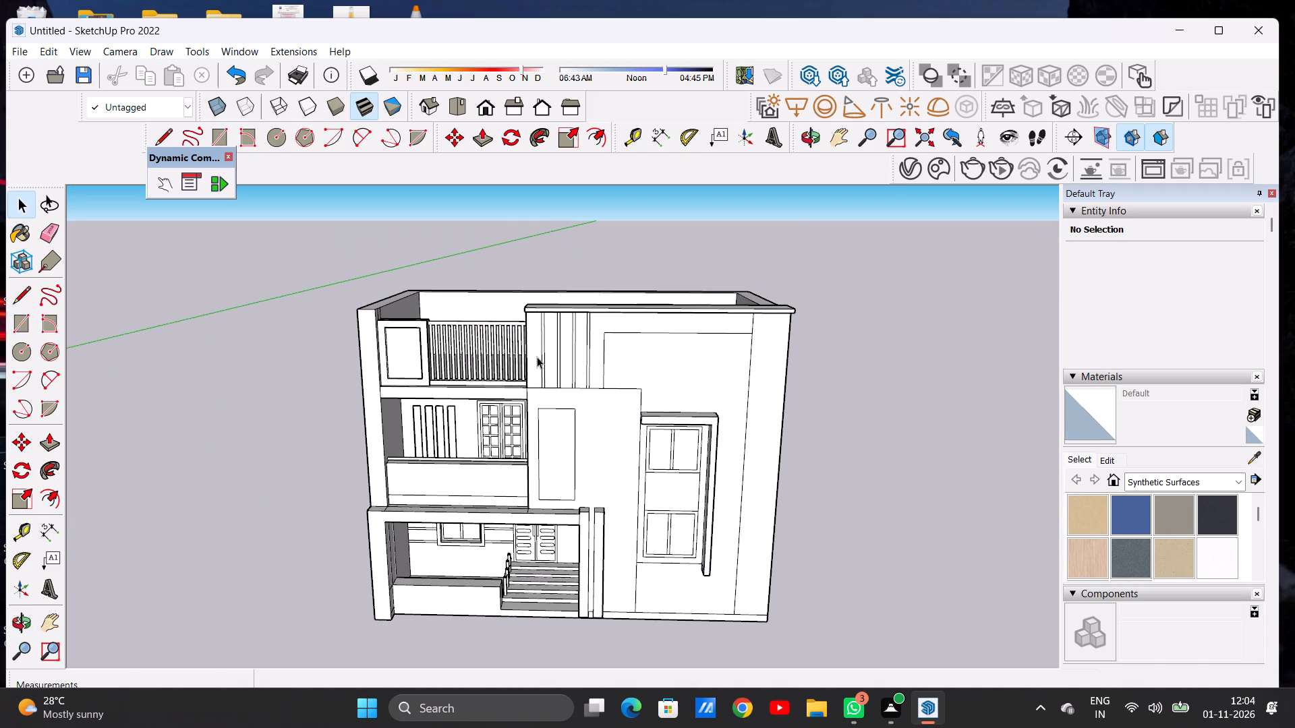
scroll(537, 357, down, 1)
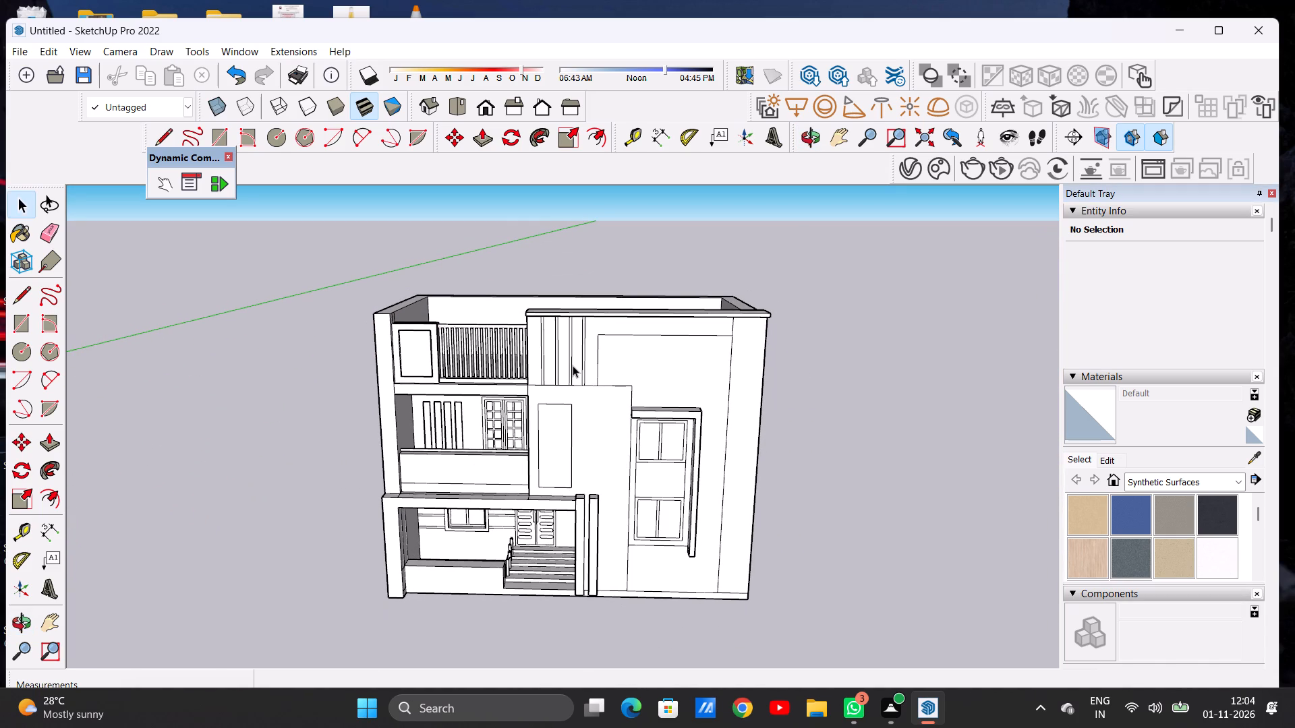
scroll(738, 355, up, 7)
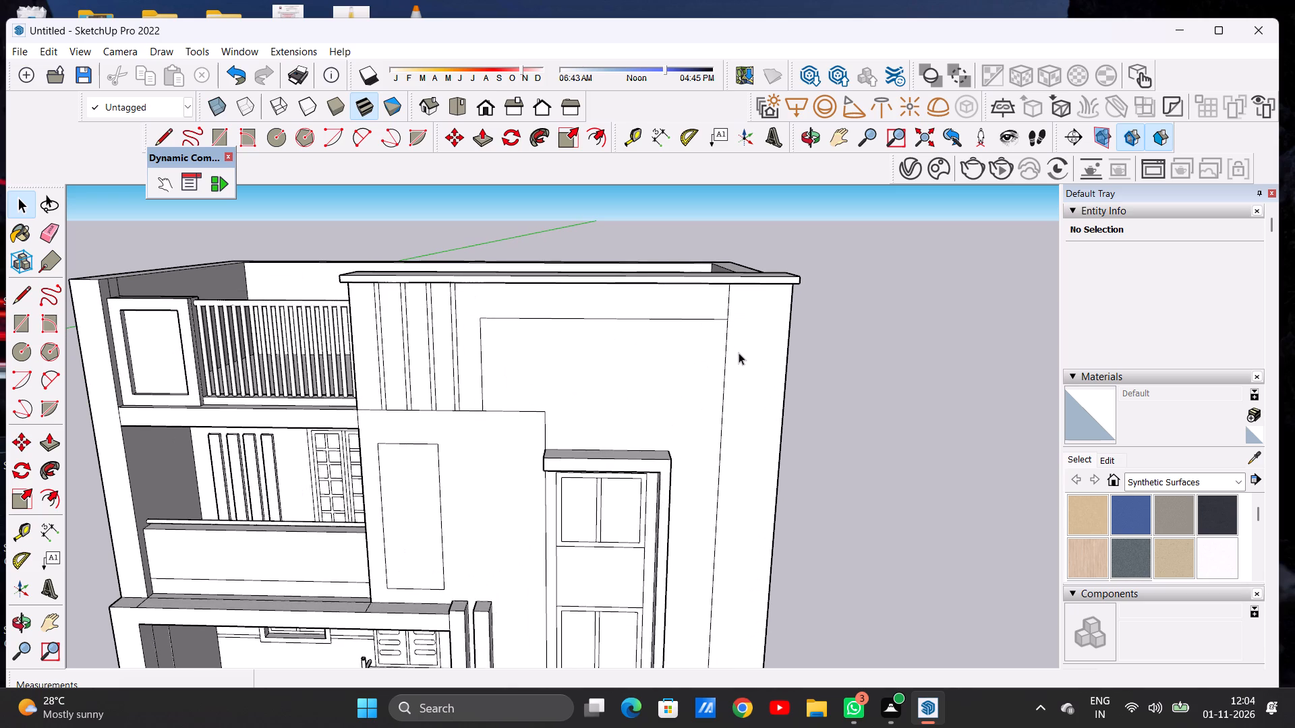
scroll(574, 335, down, 6)
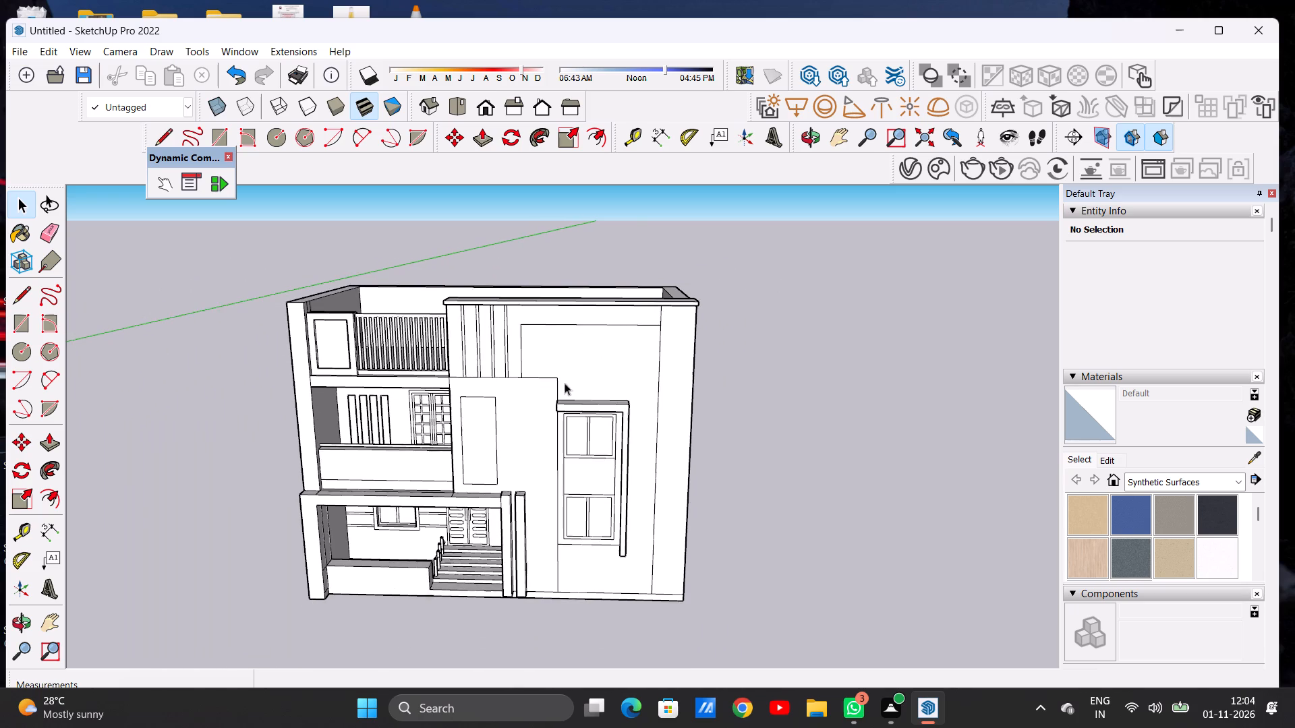
middle_drag(522, 441, 517, 417)
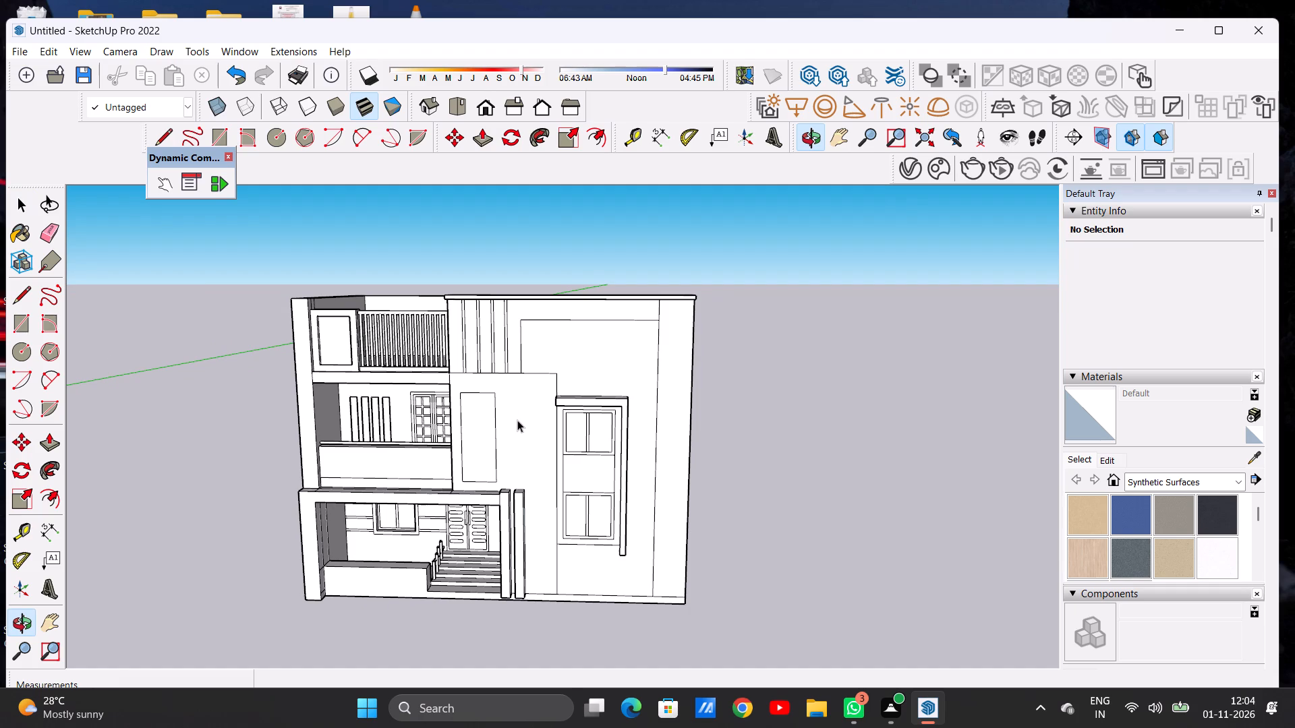
scroll(573, 348, up, 1)
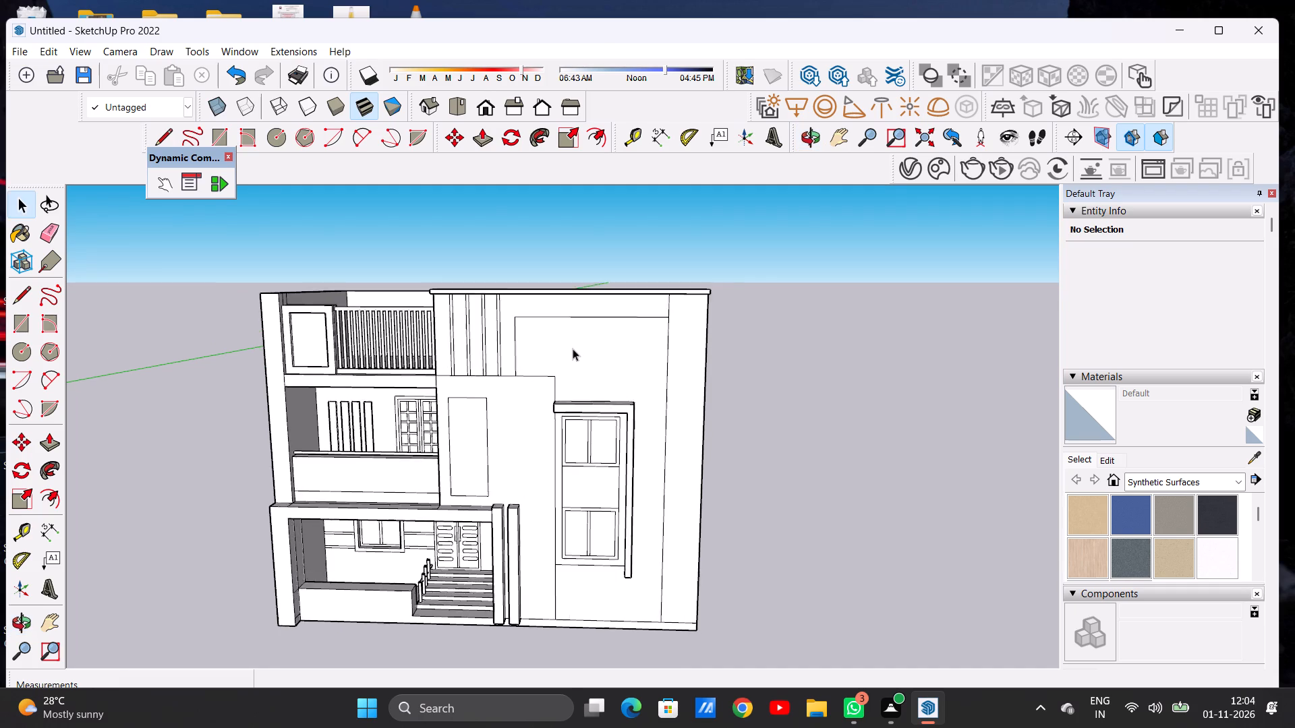
scroll(573, 348, up, 4)
scroll(583, 347, down, 7)
middle_drag(641, 338, 571, 342)
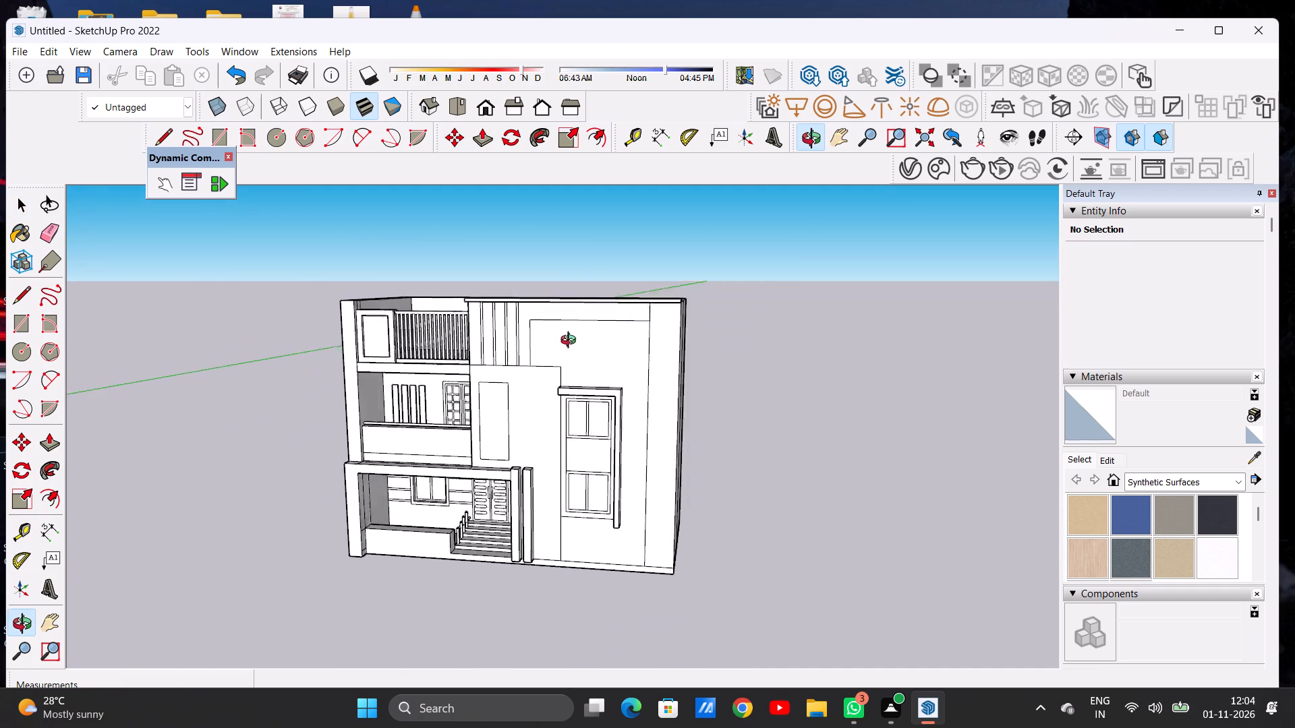
Erase the short vertical edge between the recessed panel's upper corner and the roof slab on the front facade.
middle_drag(571, 342, 492, 363)
scroll(650, 326, up, 10)
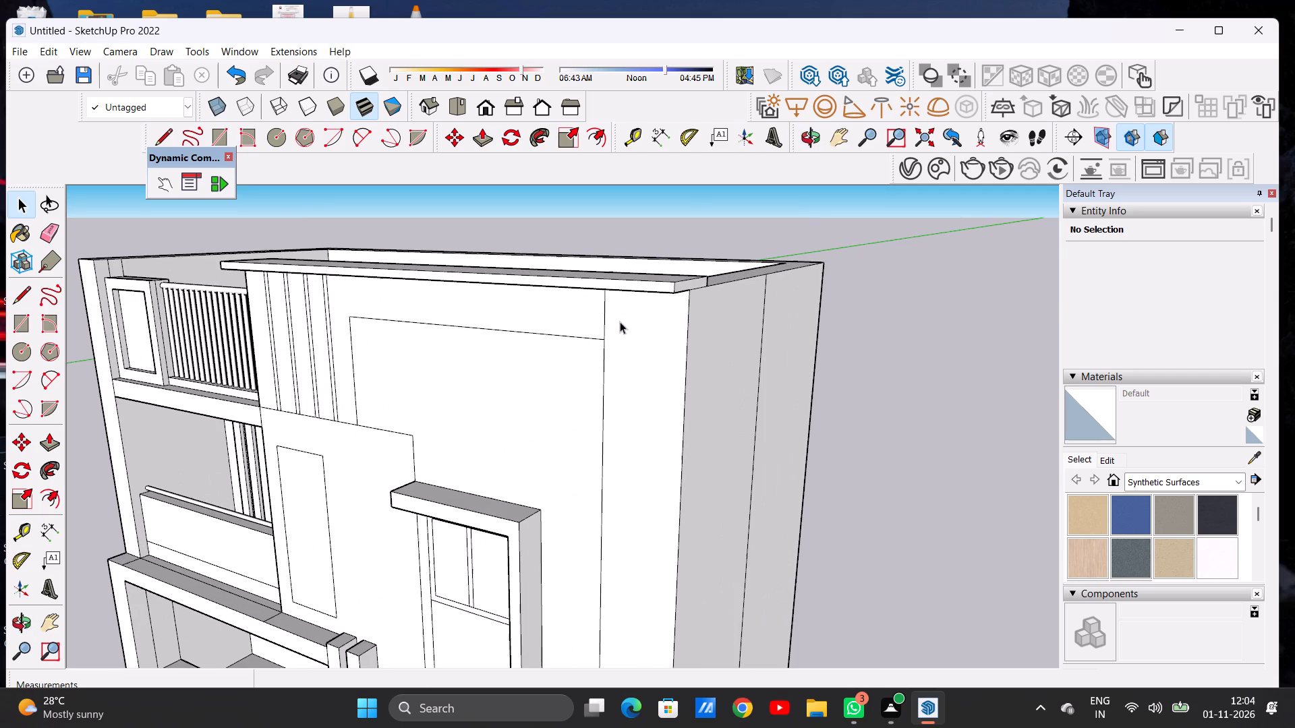
key(e)
drag(608, 316, 595, 316)
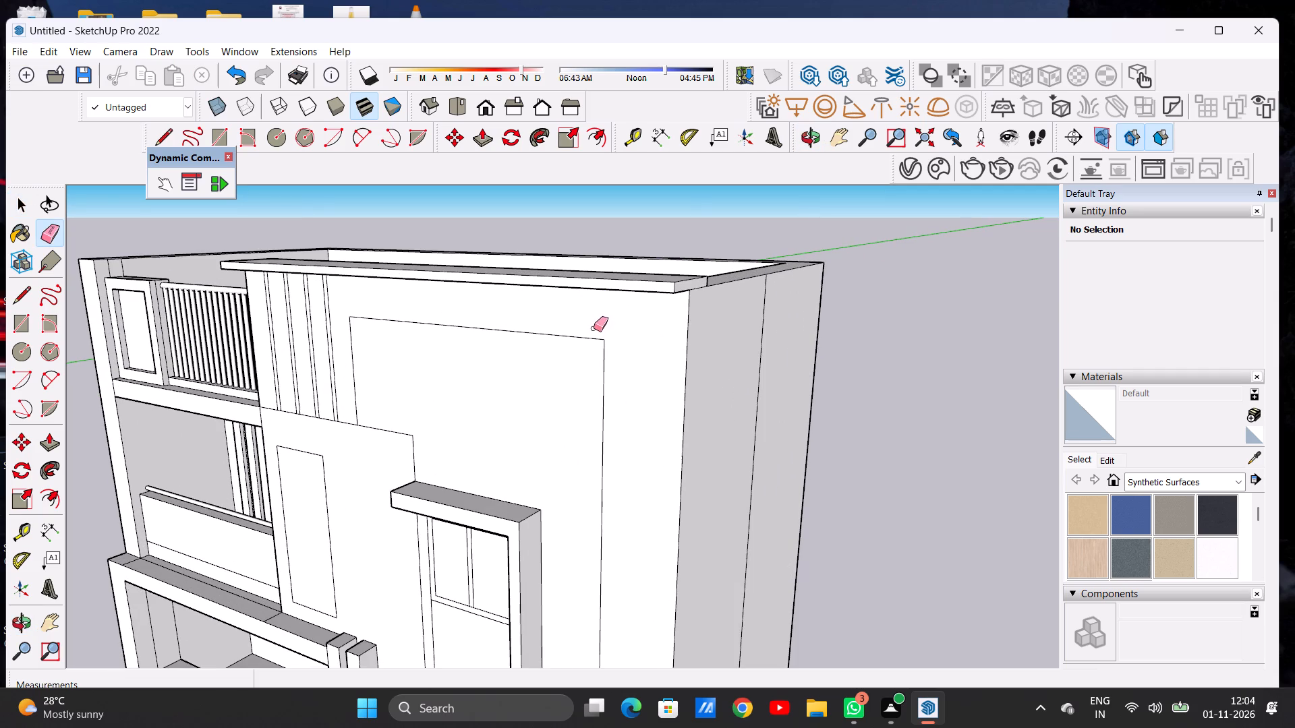
Push/Pull the frame face surrounding the tall window's large recessed panel outward by about 11 5/8".
key(p)
click(629, 326)
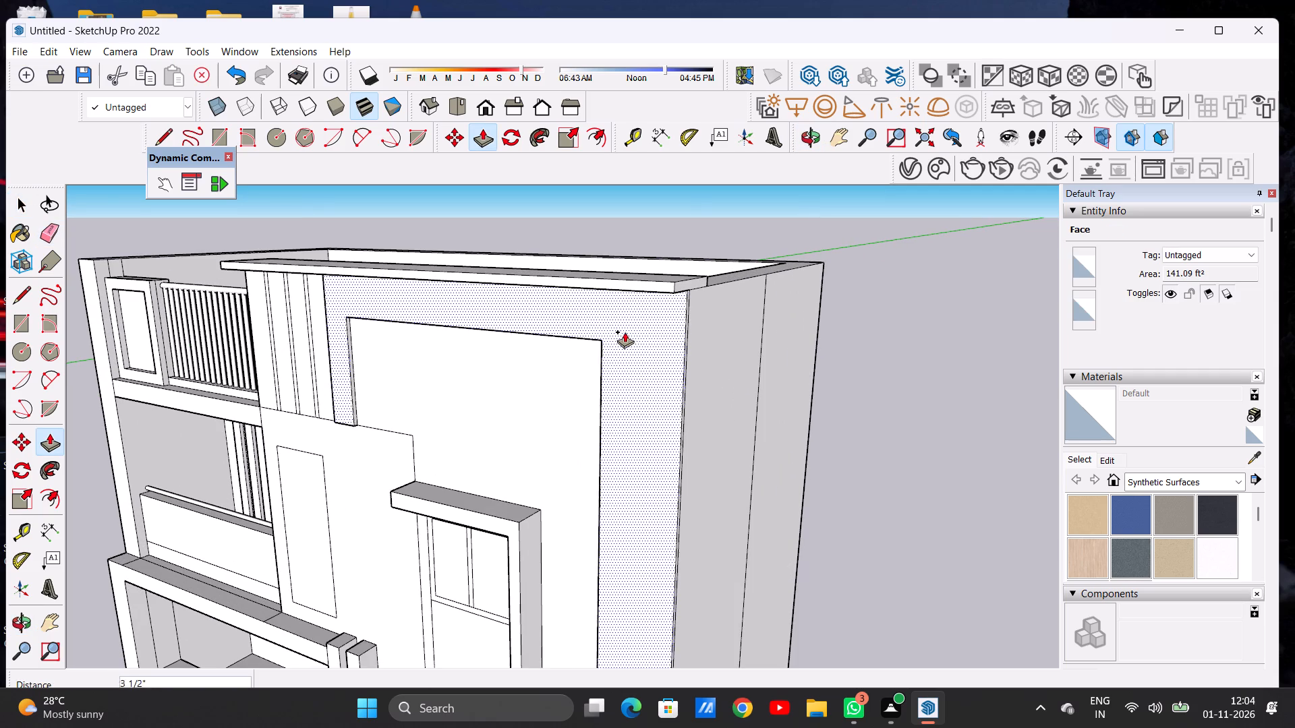
click(620, 338)
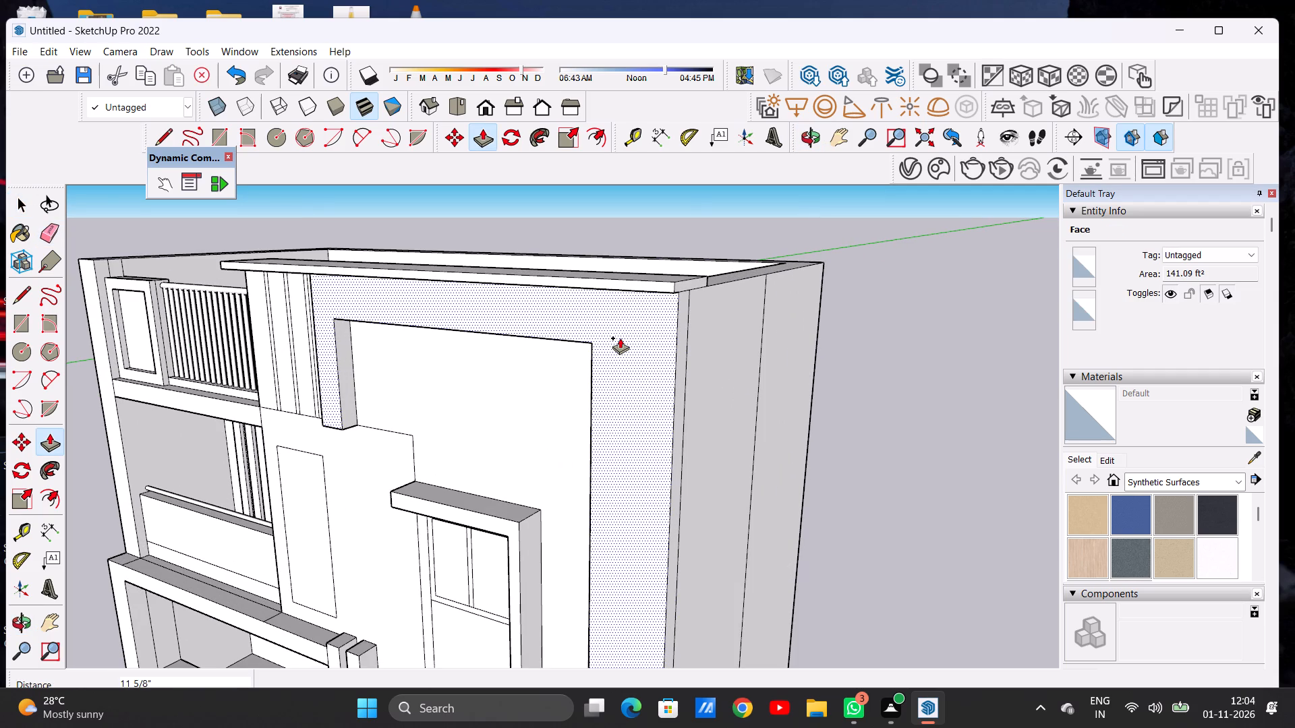
key(space)
Draw a horizontal line about 1' 8 1/4" long across the outer column at the terrace floor level.
scroll(638, 330, down, 16)
middle_drag(546, 359, 719, 323)
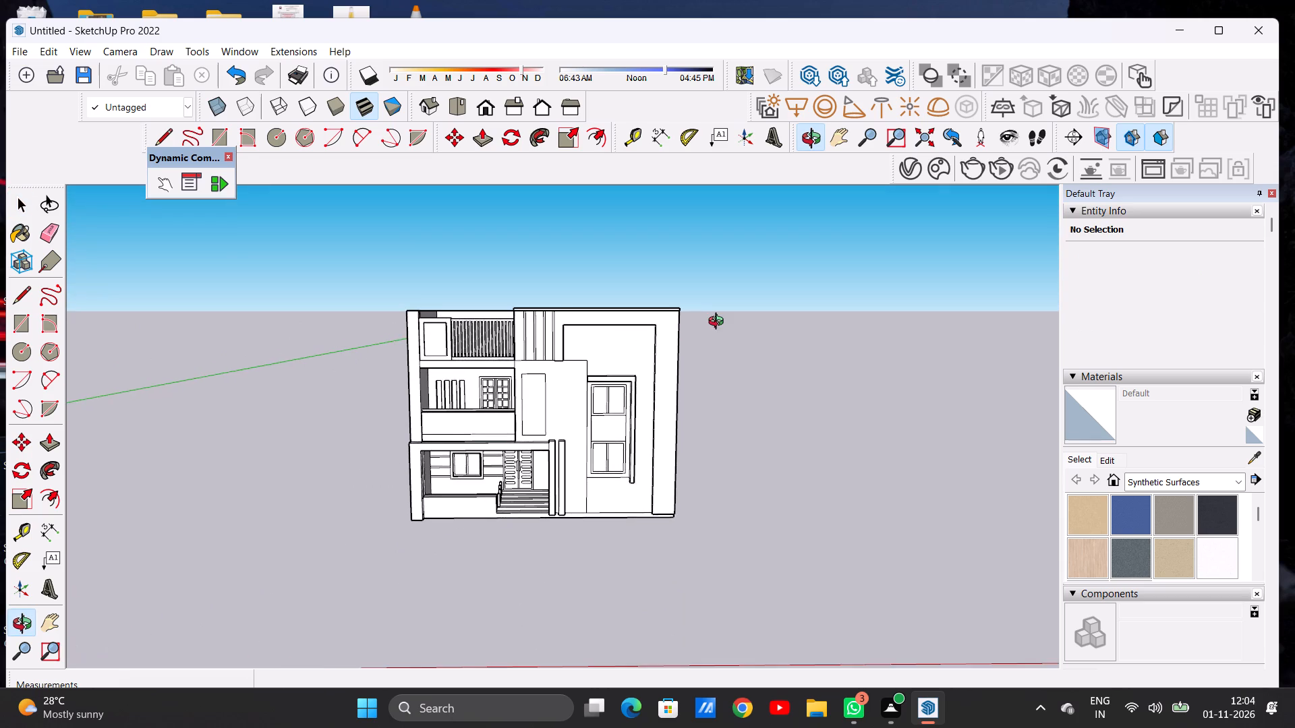
middle_drag(719, 323, 689, 324)
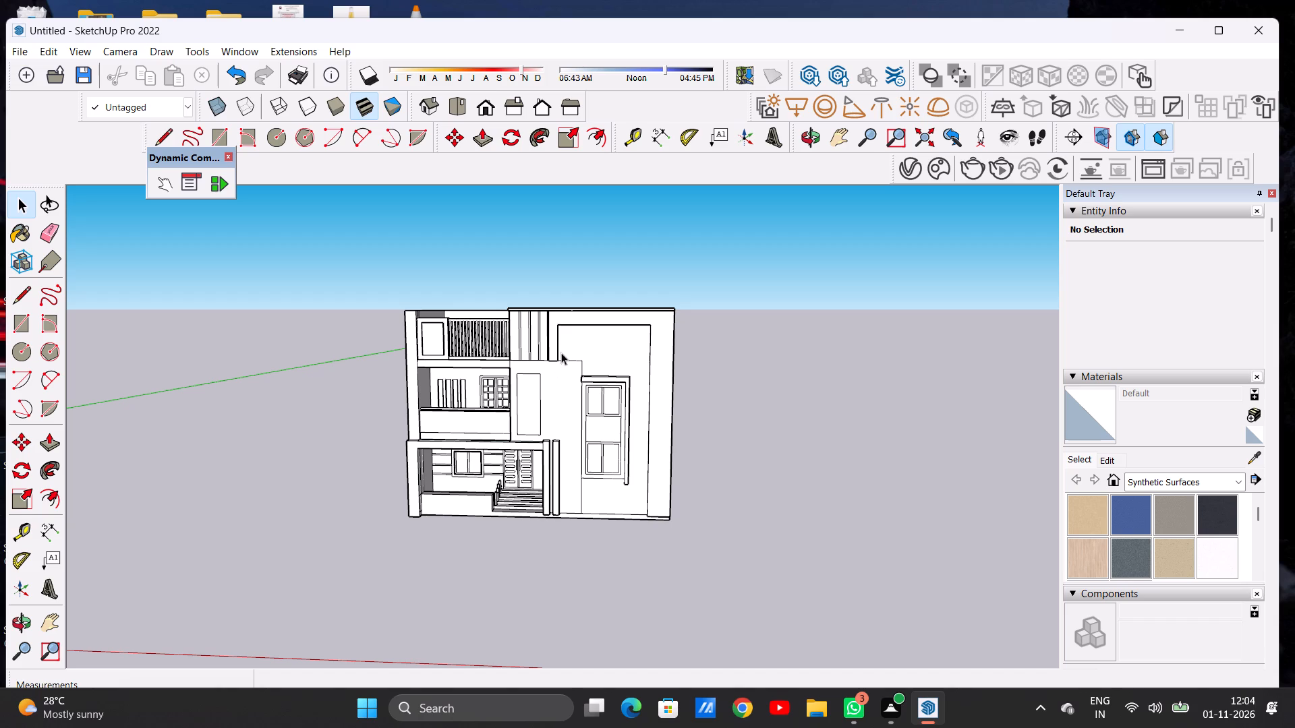
scroll(572, 336, down, 7)
middle_click(558, 355)
scroll(538, 349, up, 4)
scroll(538, 349, down, 1)
scroll(538, 349, up, 1)
scroll(538, 349, down, 1)
scroll(538, 349, up, 5)
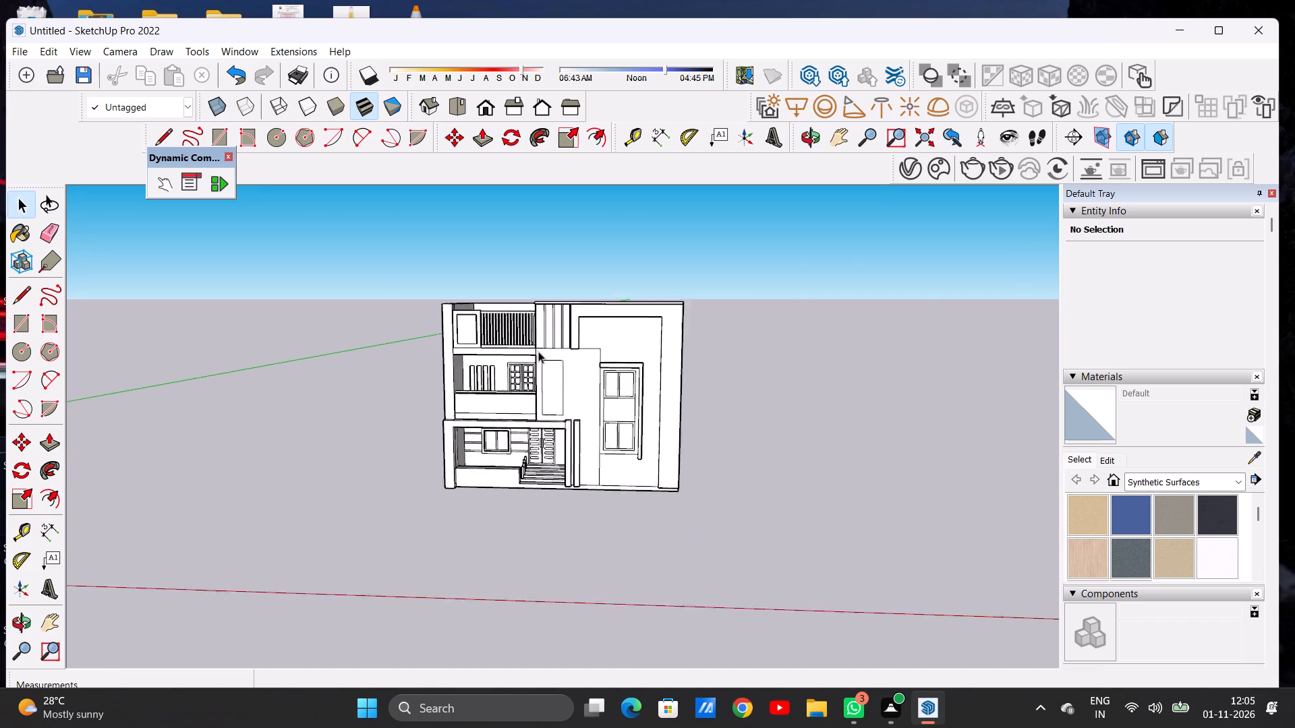
scroll(538, 351, up, 10)
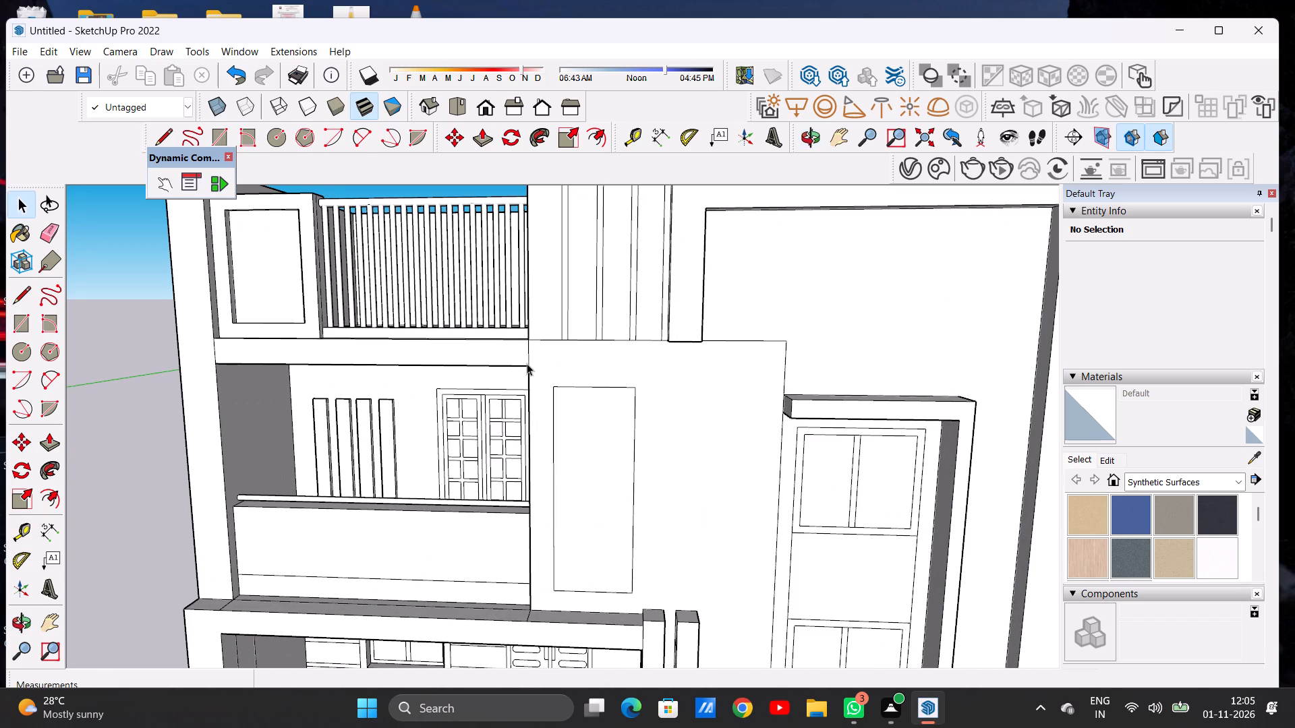
scroll(208, 357, up, 2)
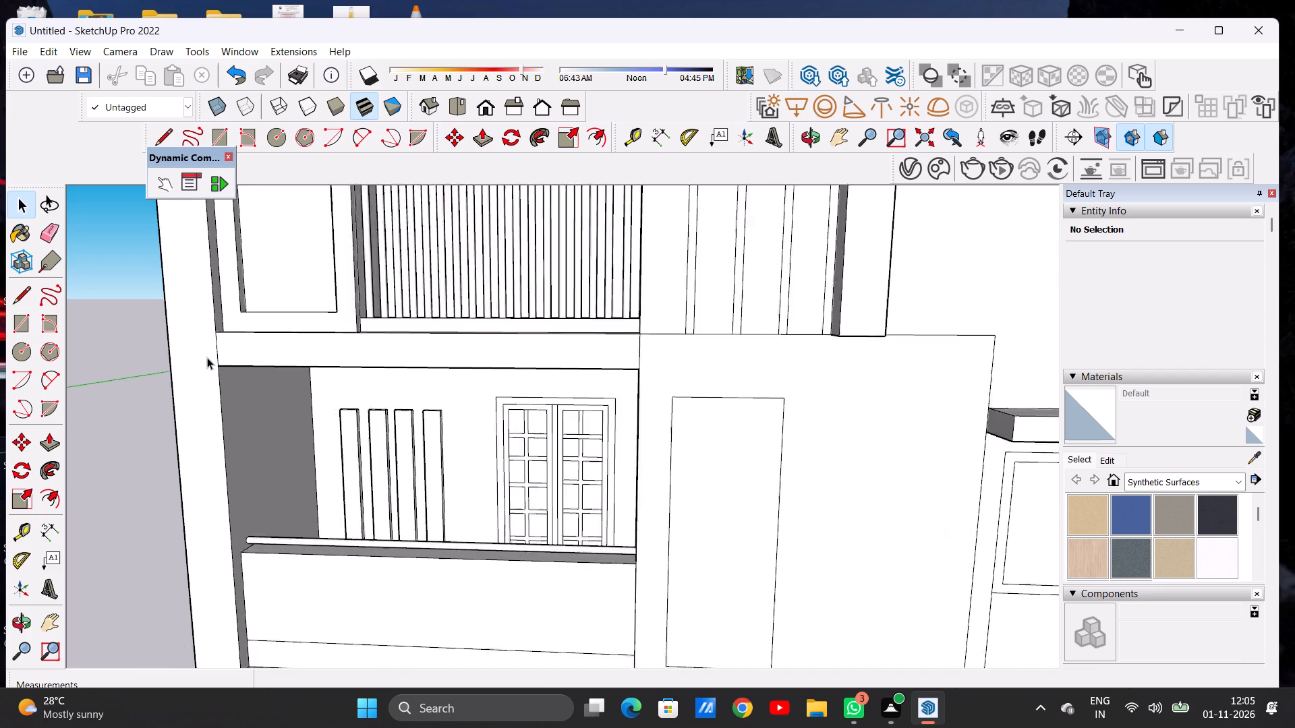
scroll(207, 357, up, 4)
key(l)
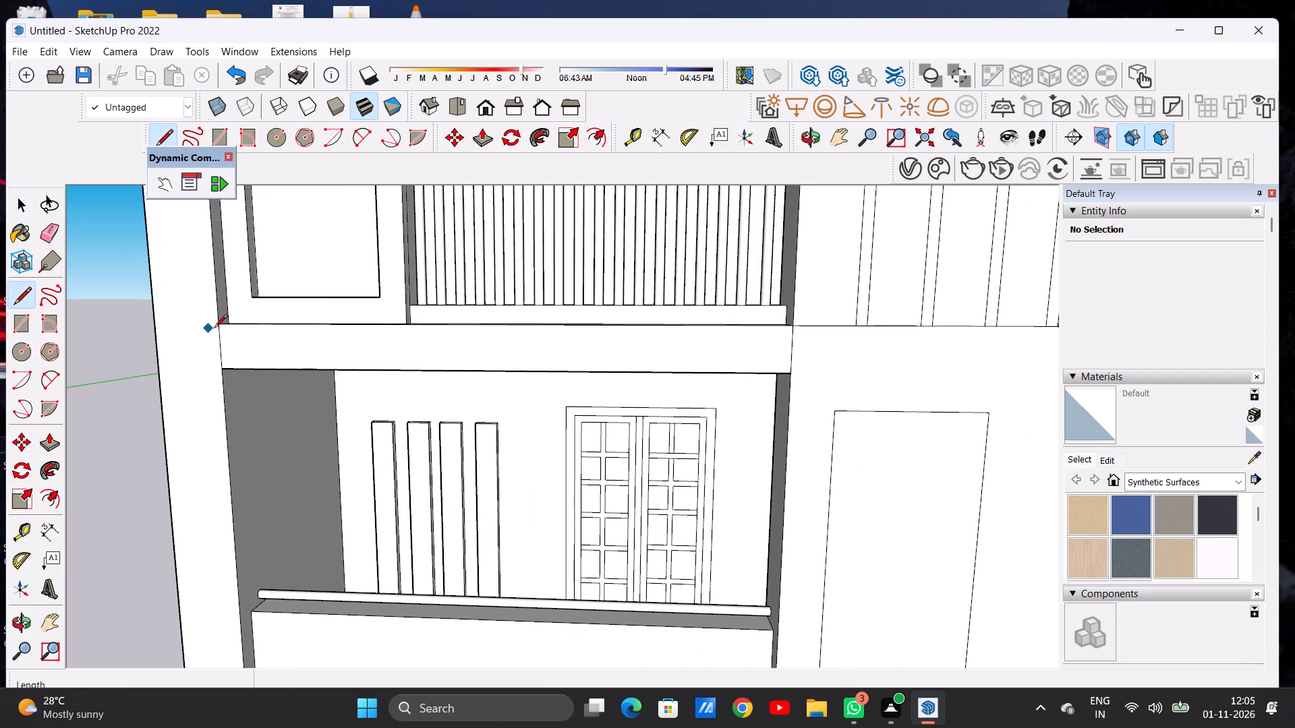
click(219, 327)
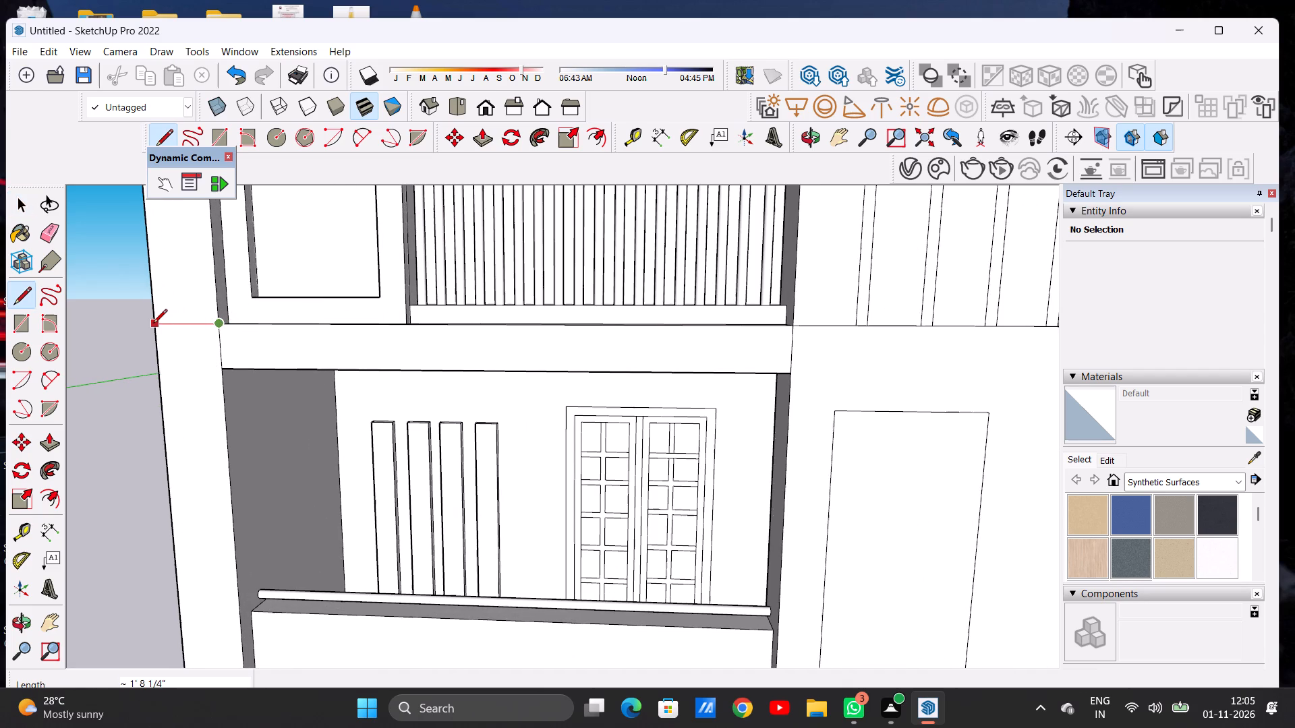
click(153, 324)
key(space)
Erase the short vertical edges at both ends of the slab band above the first-floor balcony.
text(E)
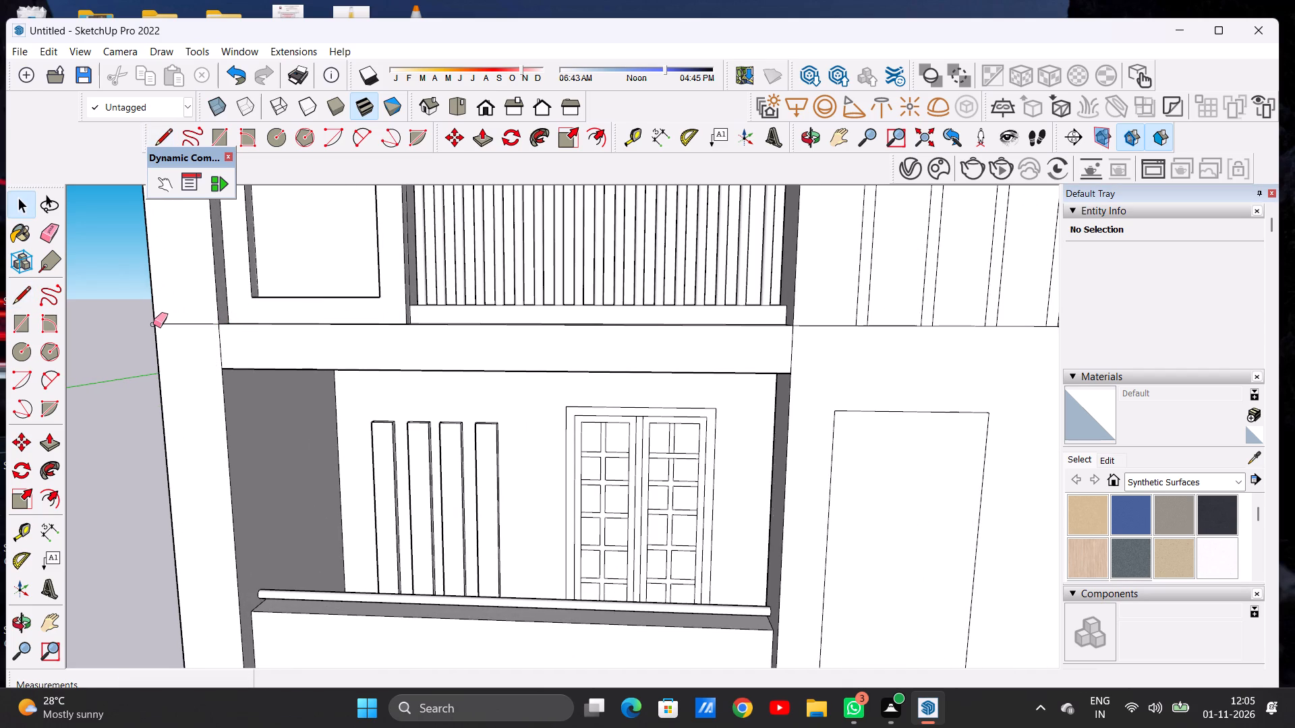
drag(212, 342, 222, 344)
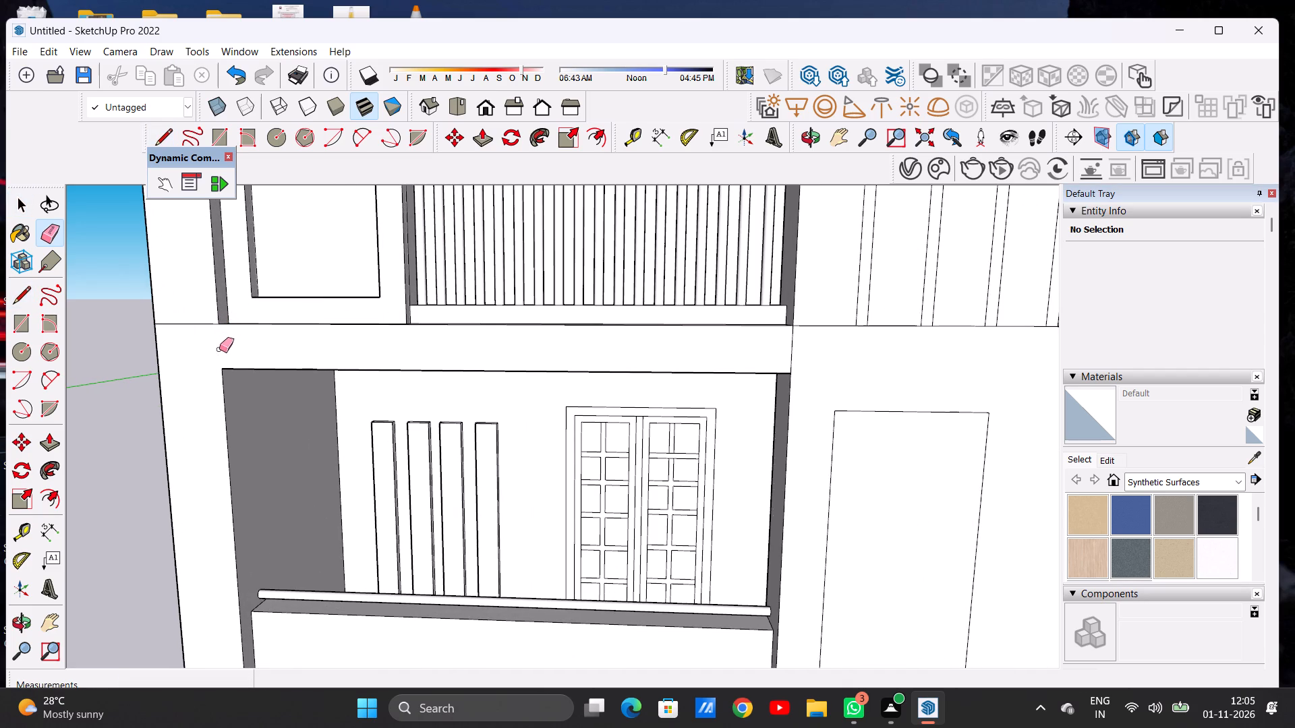
scroll(273, 352, down, 6)
scroll(596, 362, up, 7)
click(623, 344)
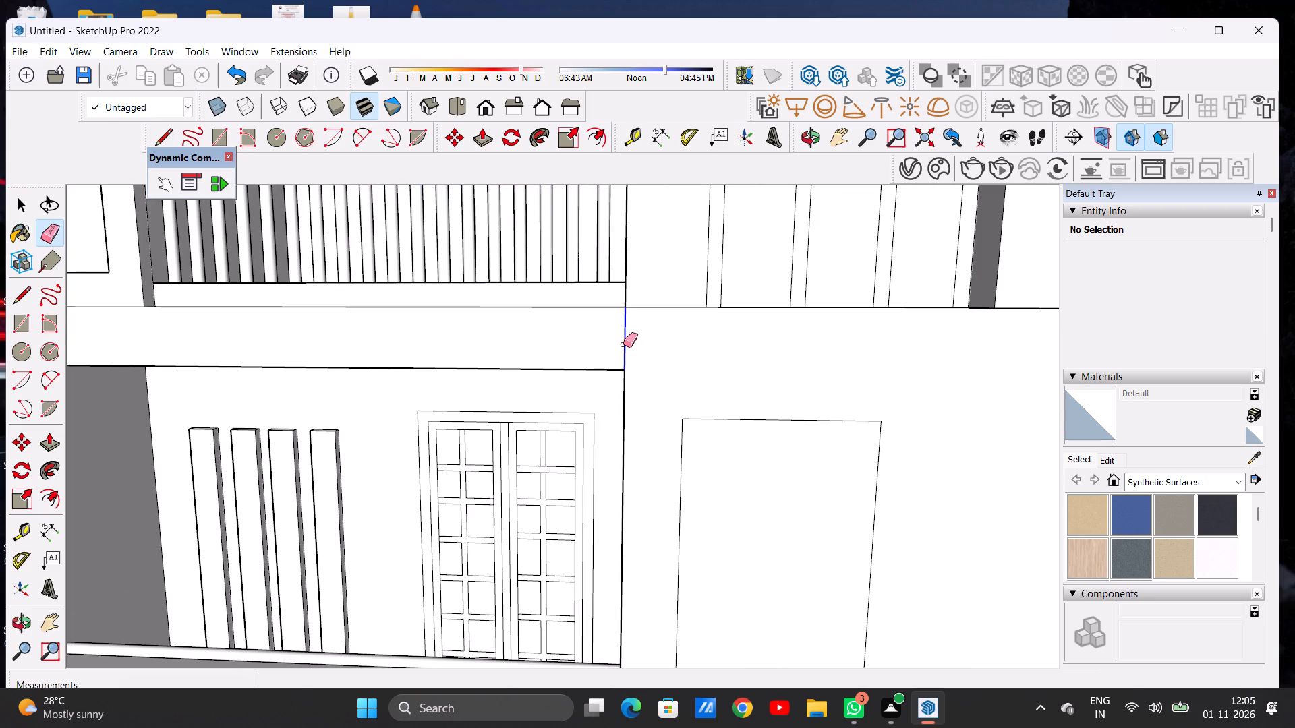
key(space)
Examine the first-floor balcony, the terrace railing and the cleaned-up slab band on the front facade.
scroll(664, 381, down, 4)
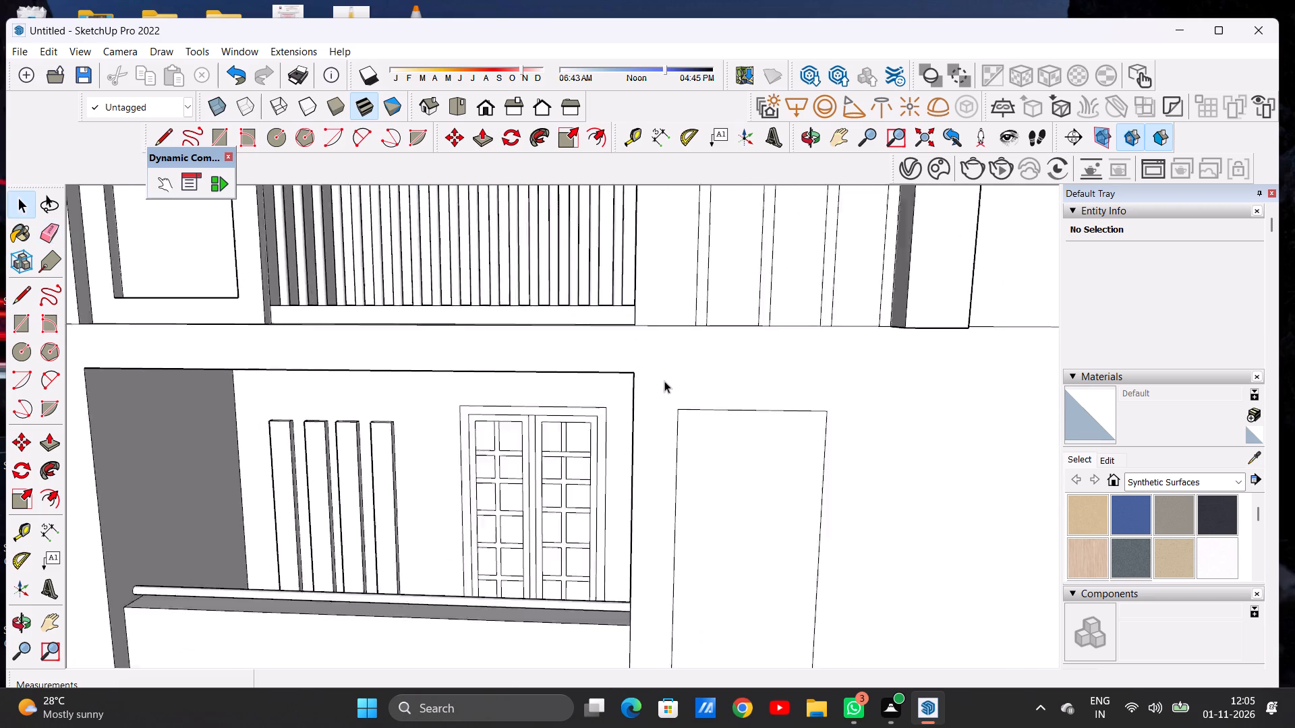
scroll(664, 381, down, 8)
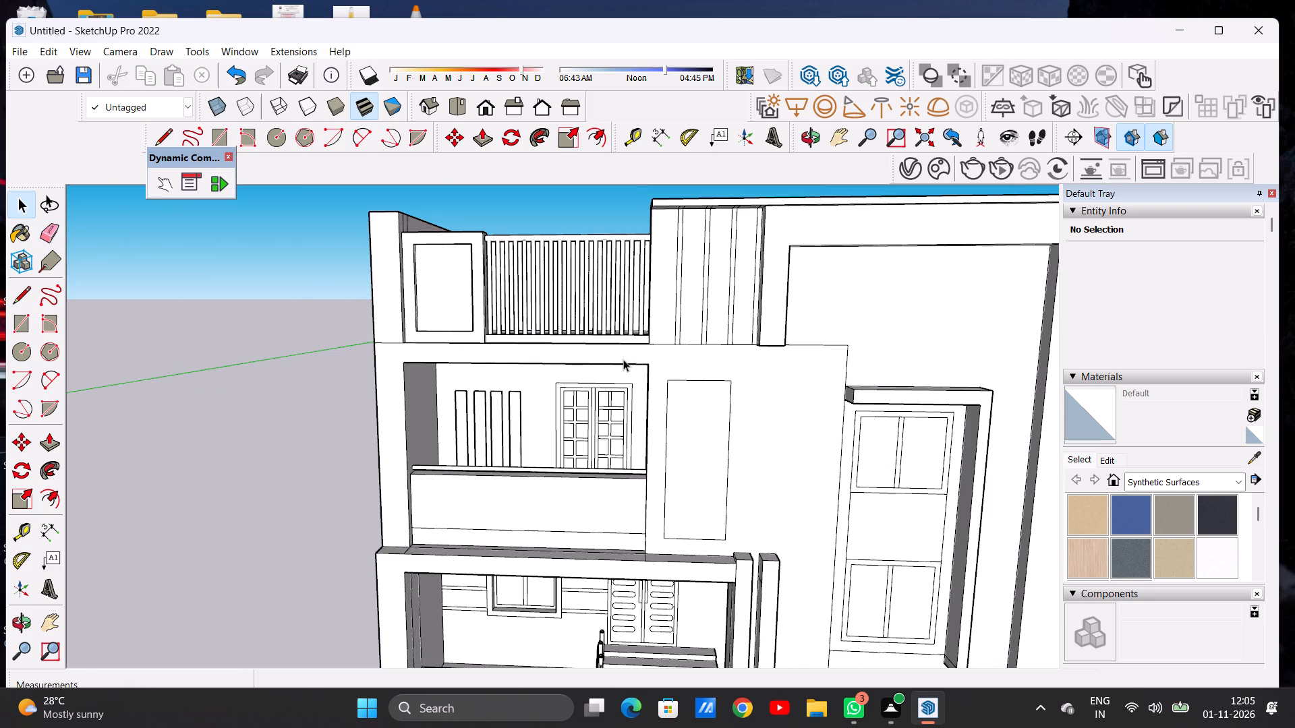
scroll(654, 550, up, 7)
middle_drag(652, 534, 710, 508)
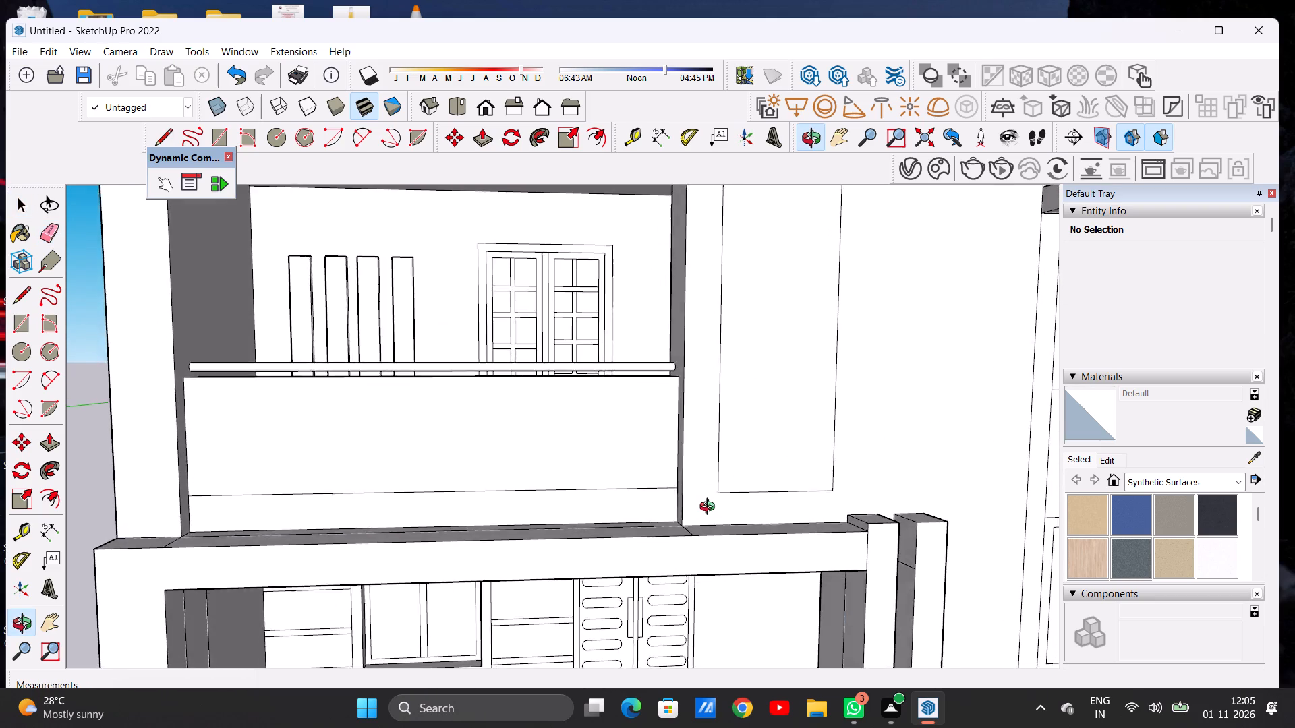
middle_drag(710, 508, 692, 547)
scroll(656, 517, down, 4)
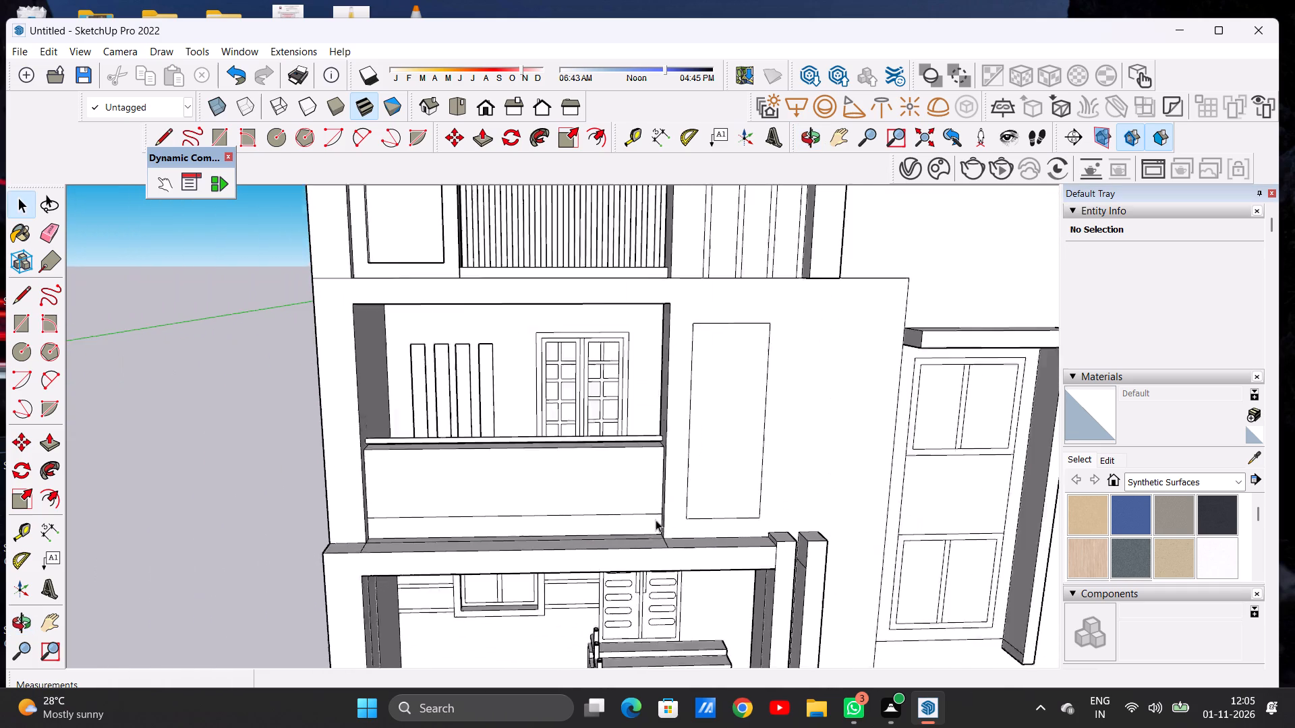
scroll(656, 520, down, 6)
middle_drag(609, 504, 716, 505)
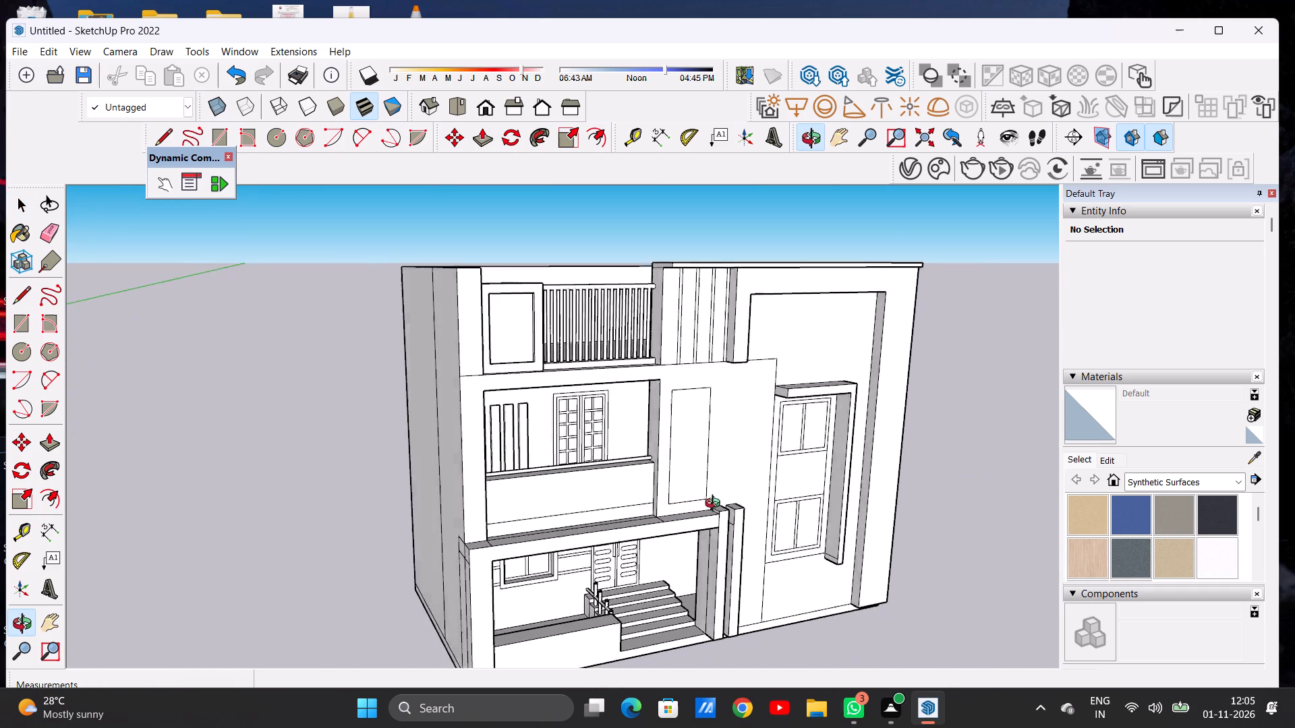
middle_drag(716, 505, 666, 533)
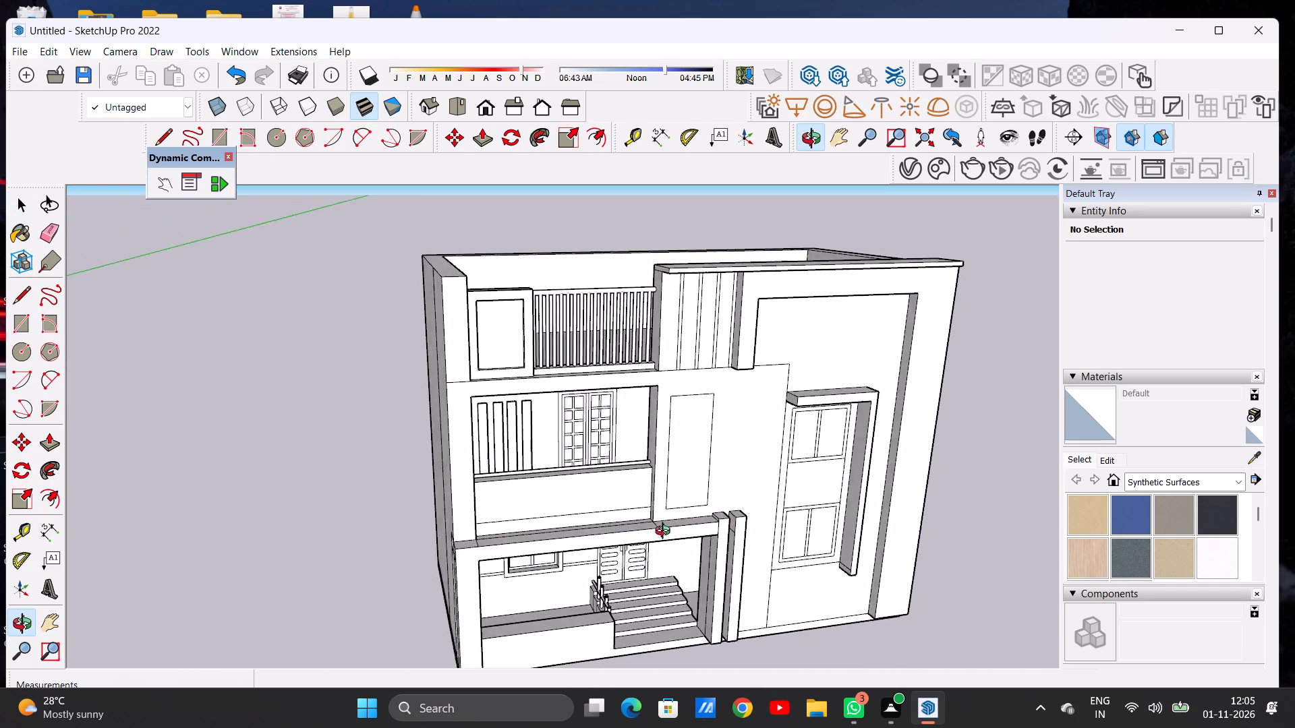
middle_drag(666, 533, 536, 486)
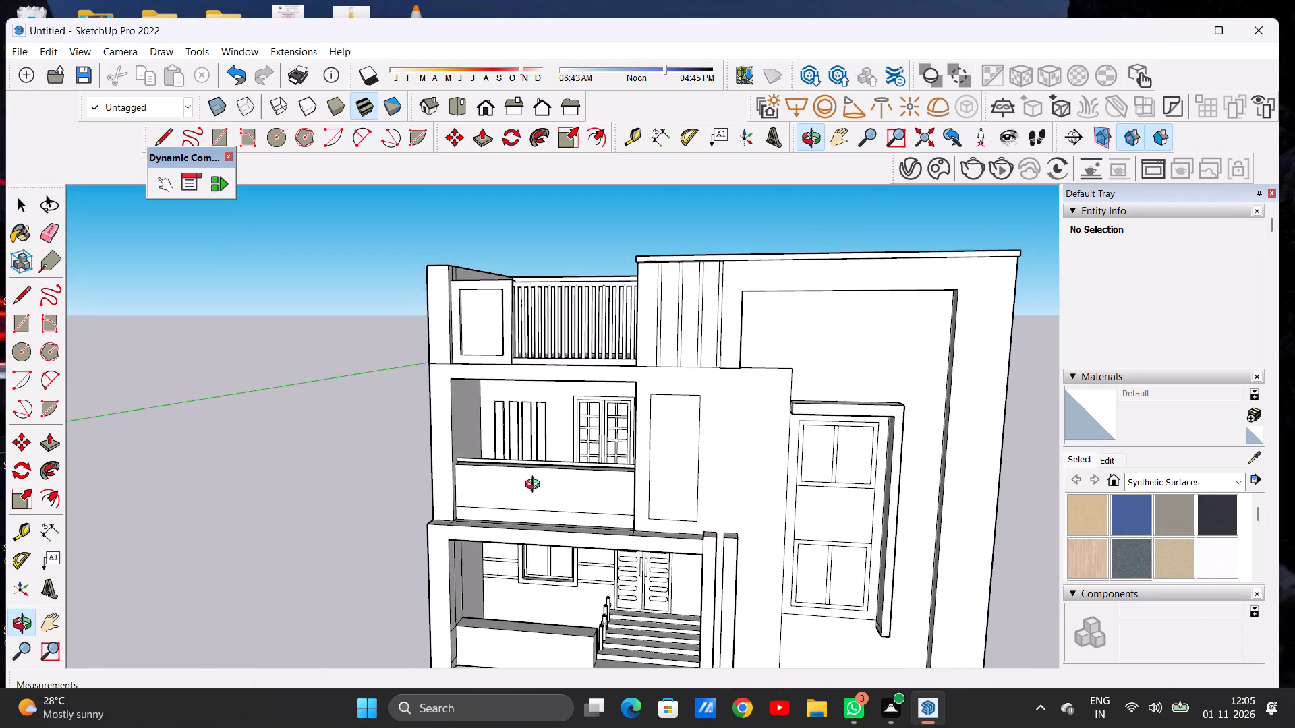
middle_drag(536, 486, 596, 472)
scroll(469, 474, down, 8)
middle_drag(601, 483, 602, 473)
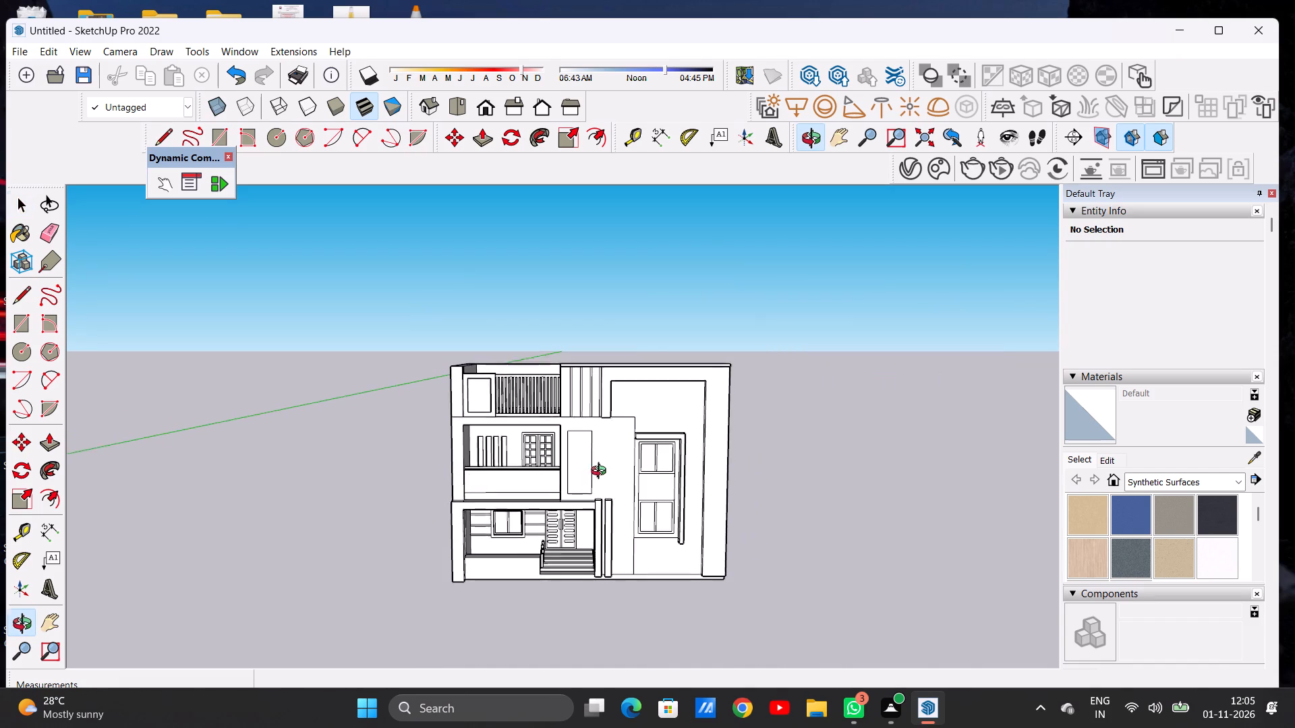
middle_drag(602, 473, 608, 468)
scroll(451, 408, up, 12)
scroll(475, 414, down, 1)
scroll(475, 416, up, 5)
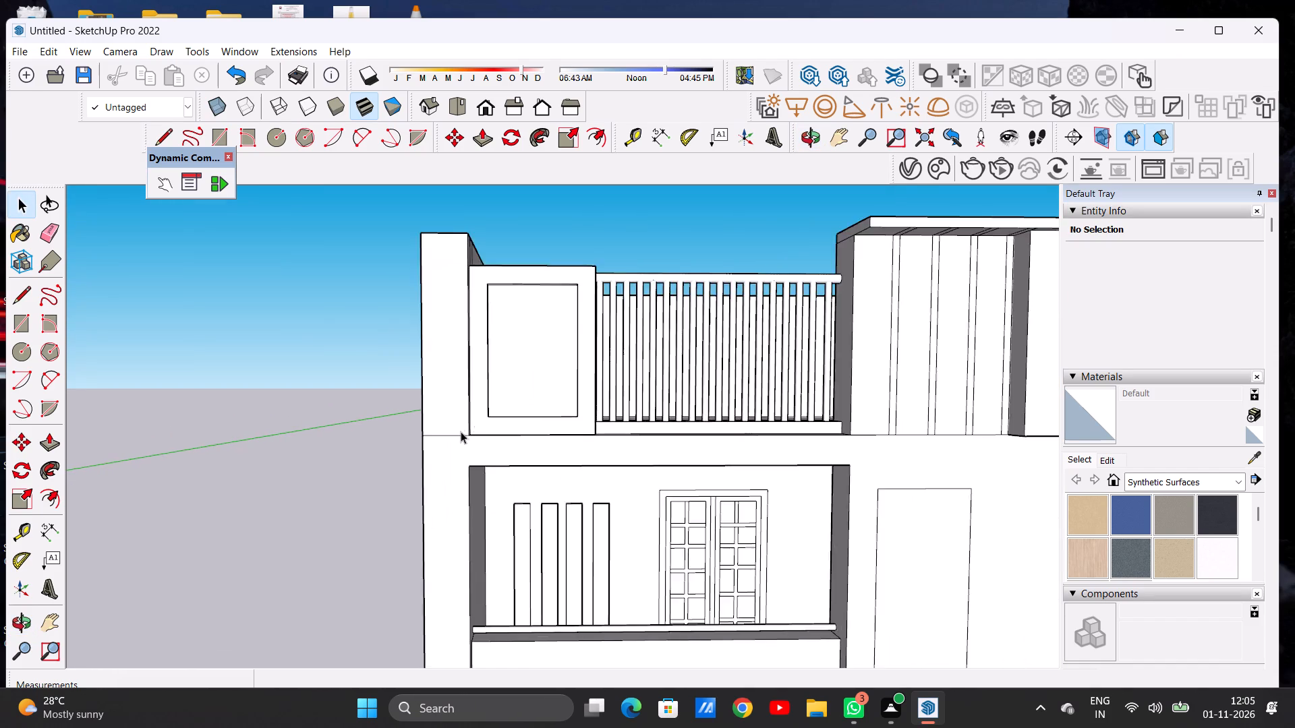
scroll(461, 431, up, 5)
scroll(460, 443, down, 11)
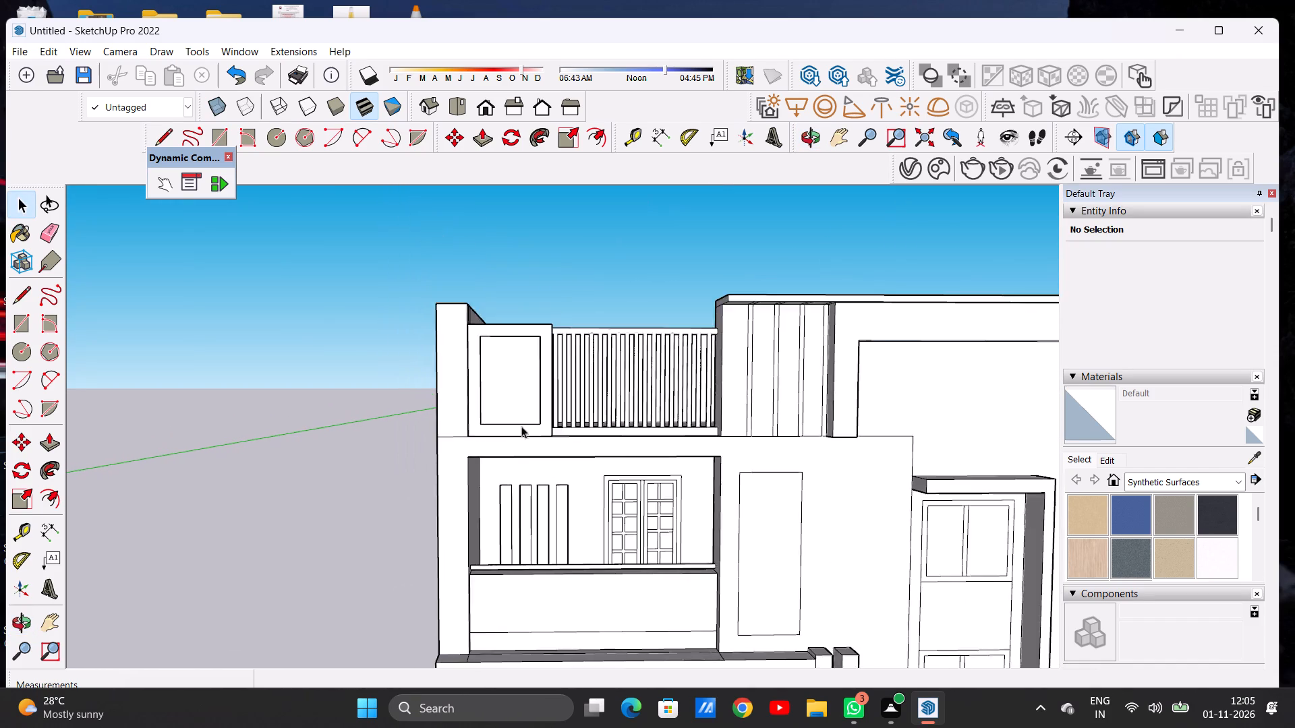
scroll(521, 426, down, 2)
middle_drag(546, 426, 599, 444)
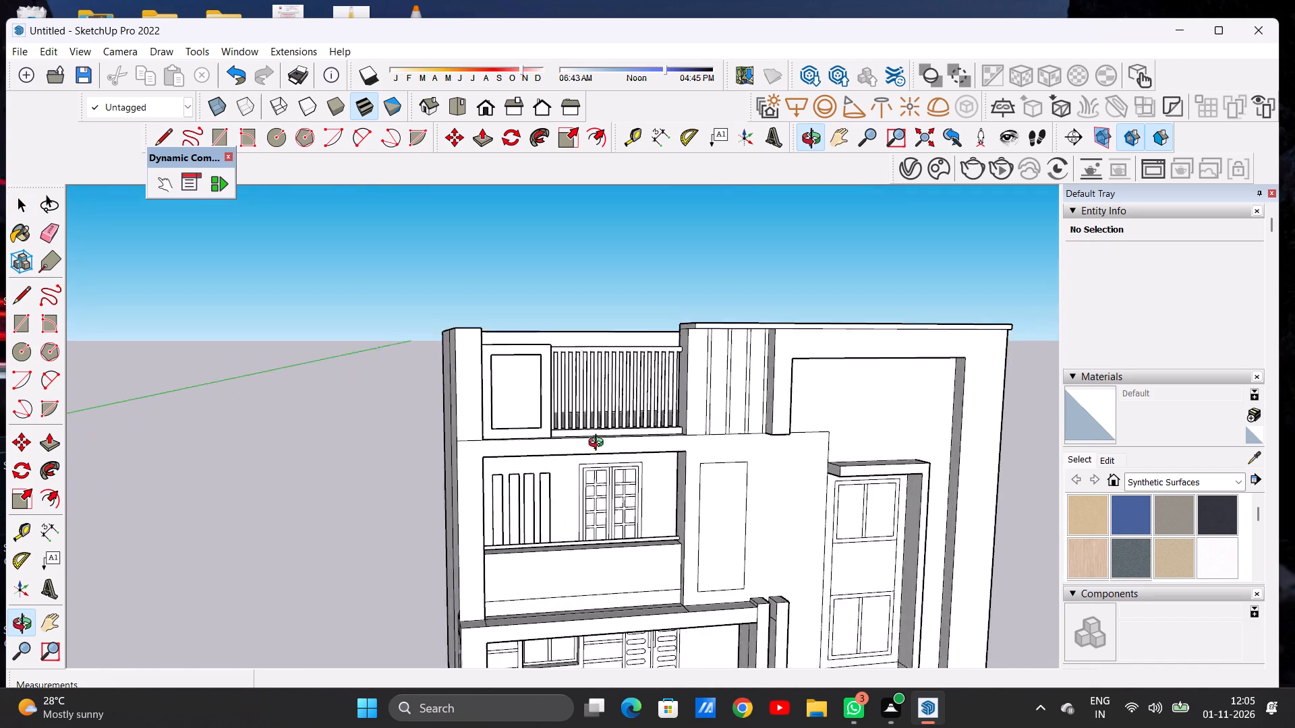
middle_drag(599, 444, 576, 434)
scroll(494, 433, down, 8)
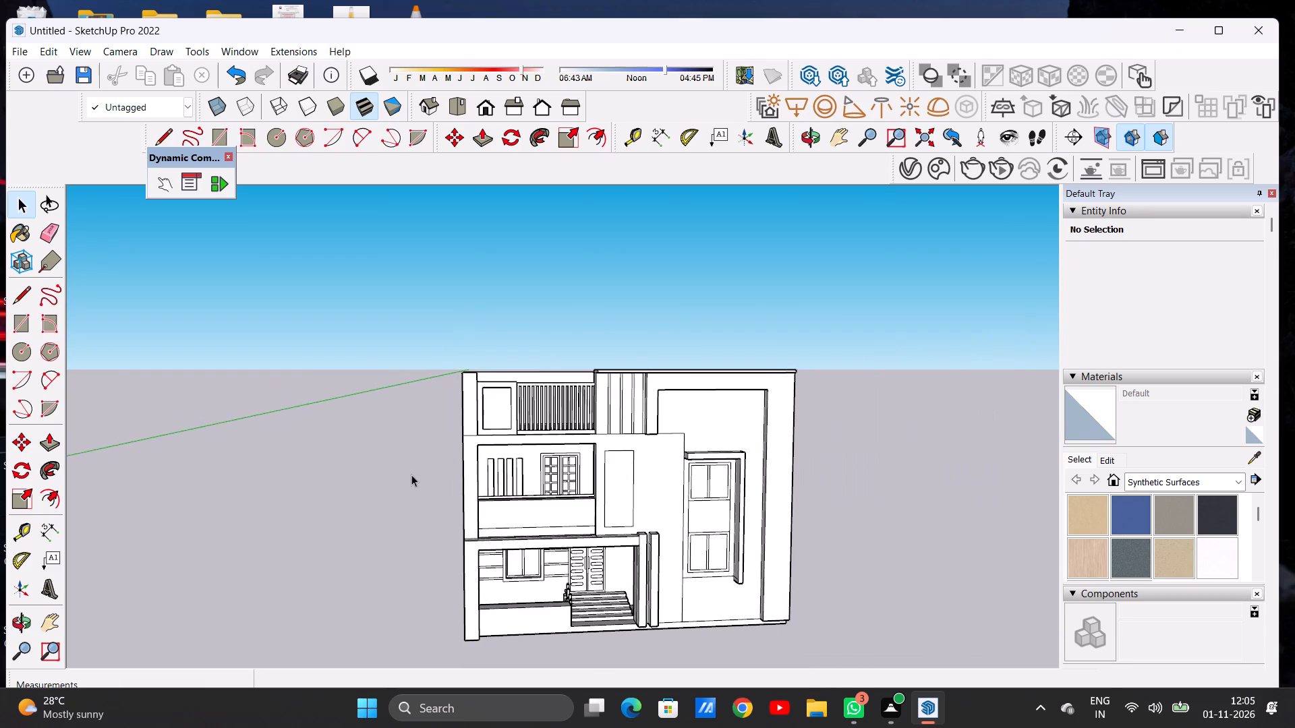
Examine the whole house from the front, the side and above to review the overall elevation.
scroll(475, 375, down, 2)
middle_drag(619, 527, 614, 501)
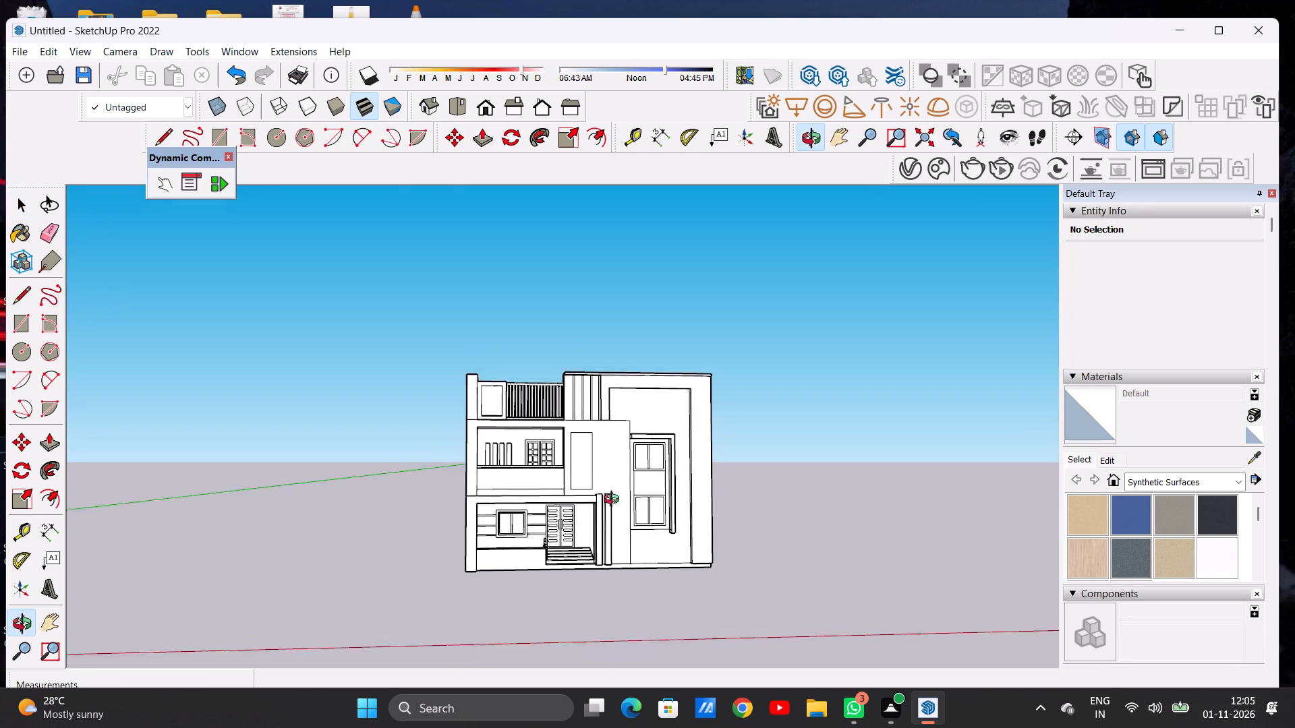
middle_drag(614, 501, 573, 498)
scroll(509, 516, up, 7)
scroll(509, 516, down, 7)
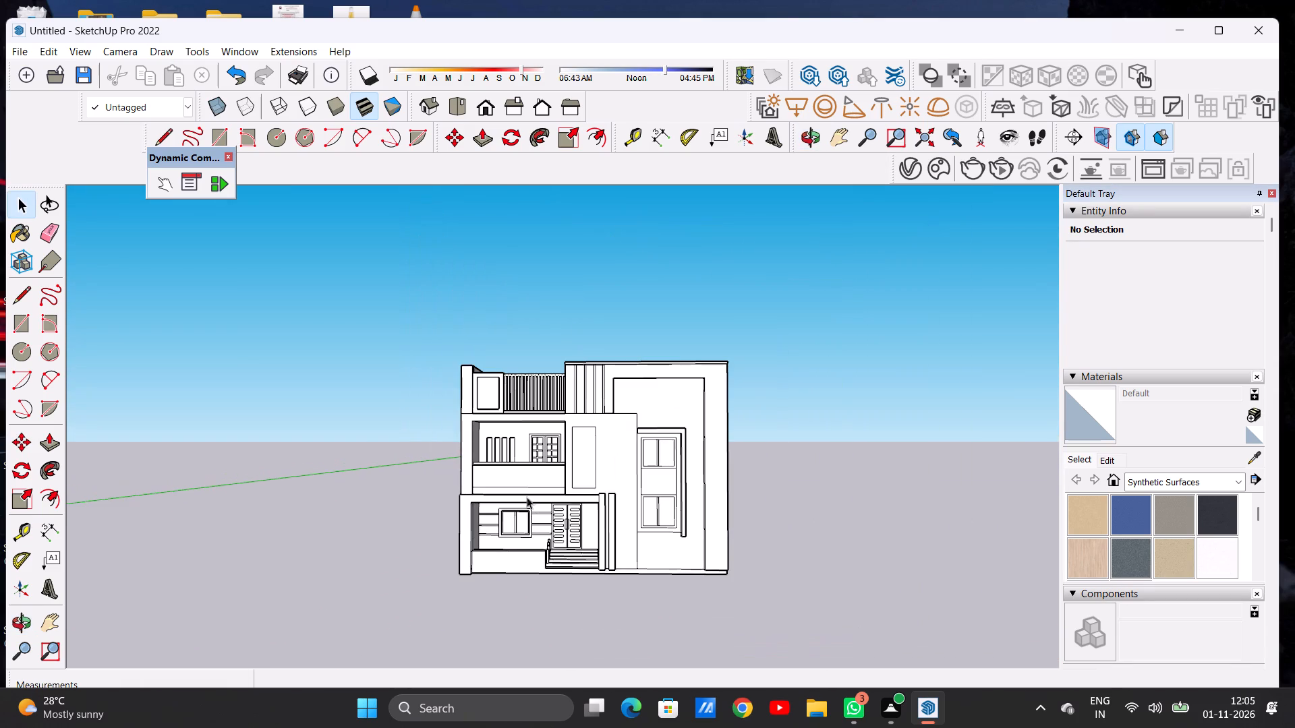
middle_drag(659, 506, 450, 515)
middle_drag(717, 470, 426, 509)
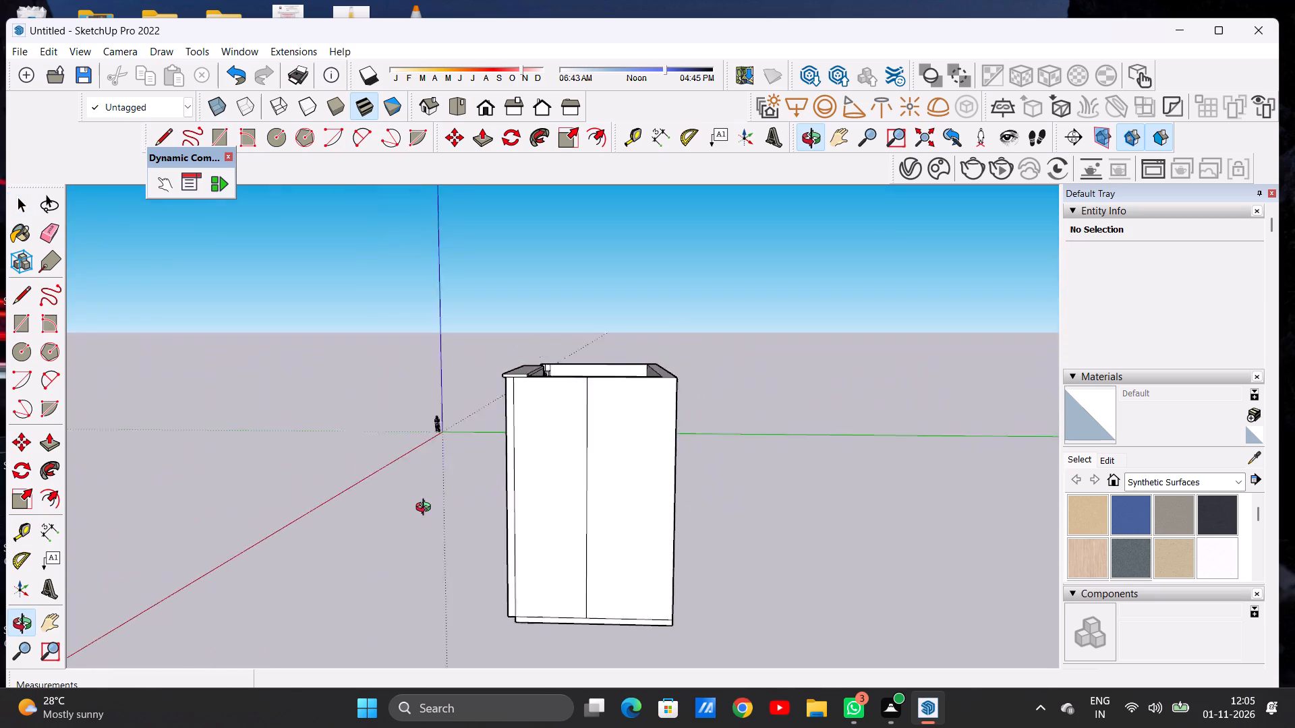
middle_drag(426, 509, 793, 509)
middle_drag(571, 512, 708, 501)
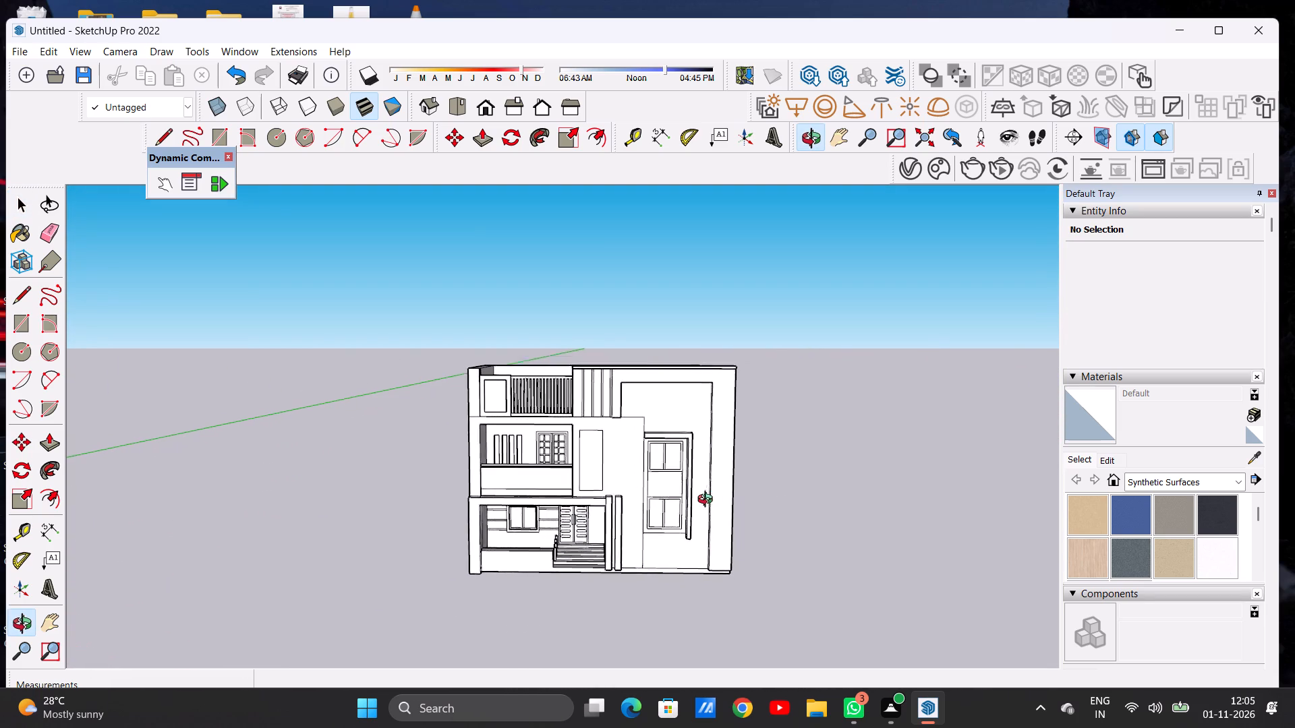
middle_drag(708, 501, 711, 501)
scroll(657, 449, down, 3)
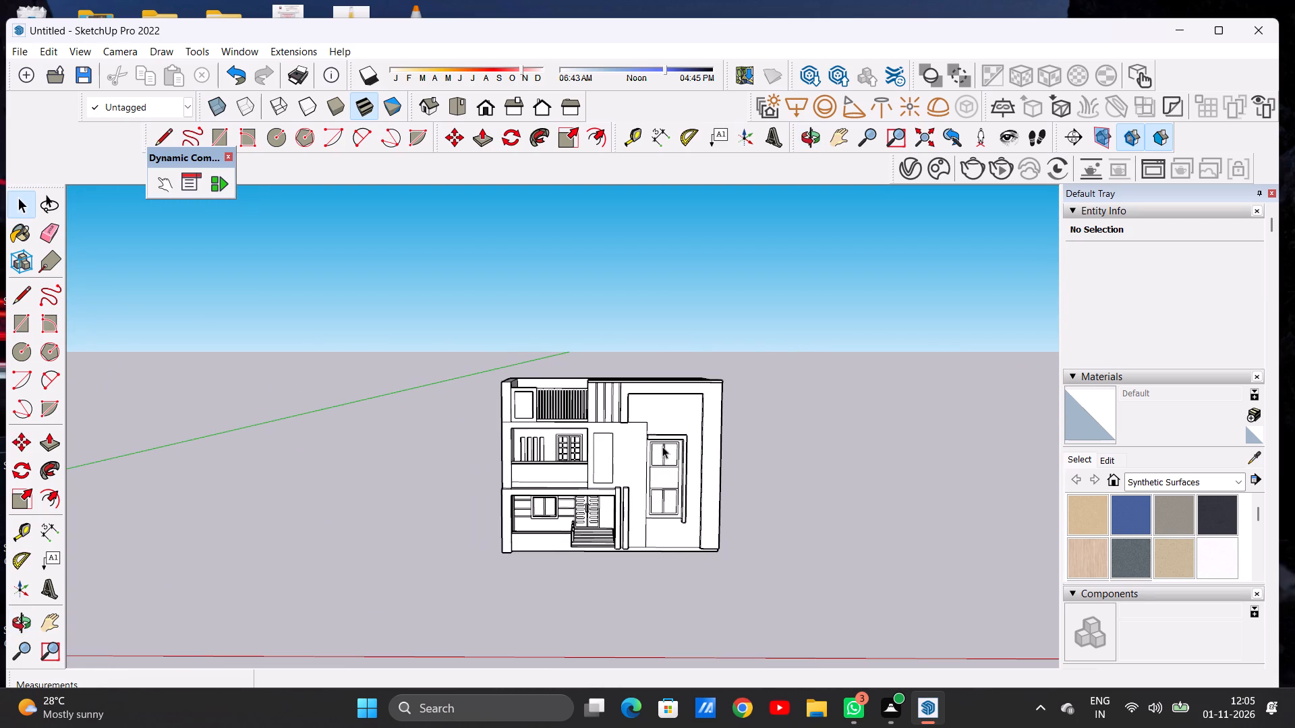
scroll(651, 390, down, 2)
scroll(621, 395, up, 1)
scroll(618, 395, down, 4)
scroll(666, 486, up, 3)
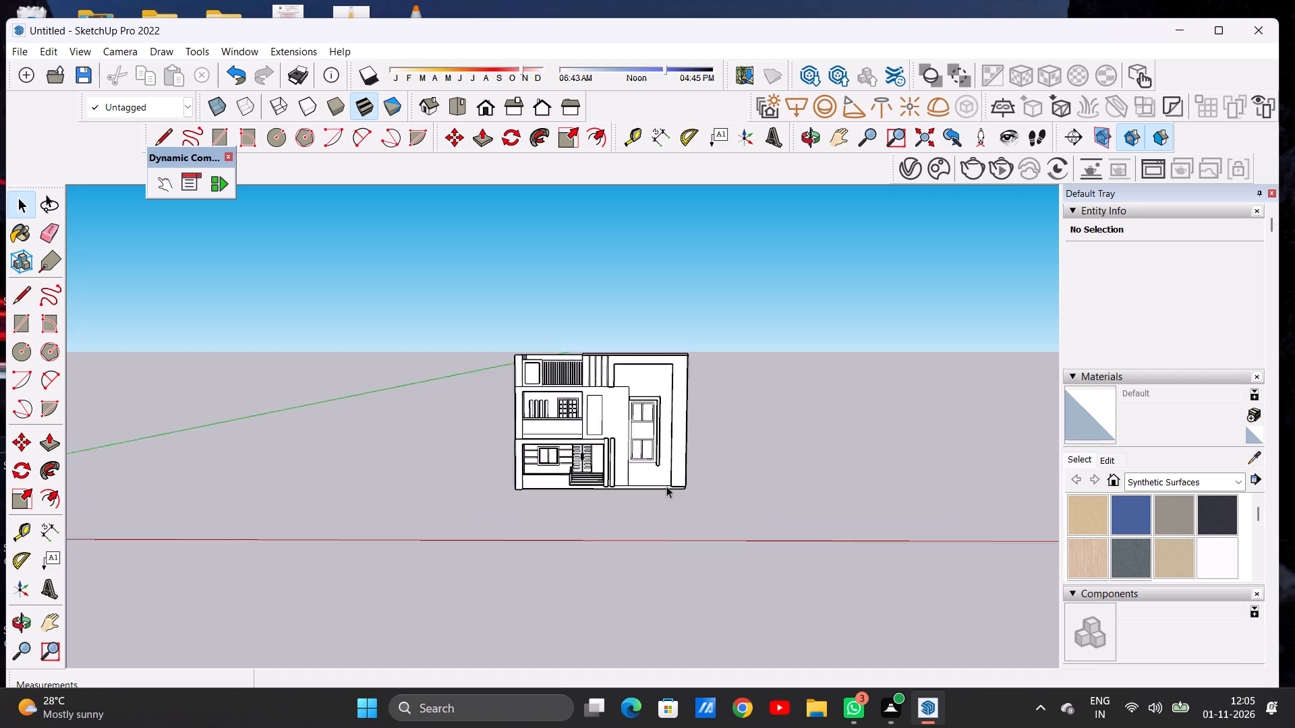
scroll(666, 486, up, 3)
scroll(650, 497, down, 1)
scroll(617, 504, up, 6)
middle_drag(594, 491, 578, 584)
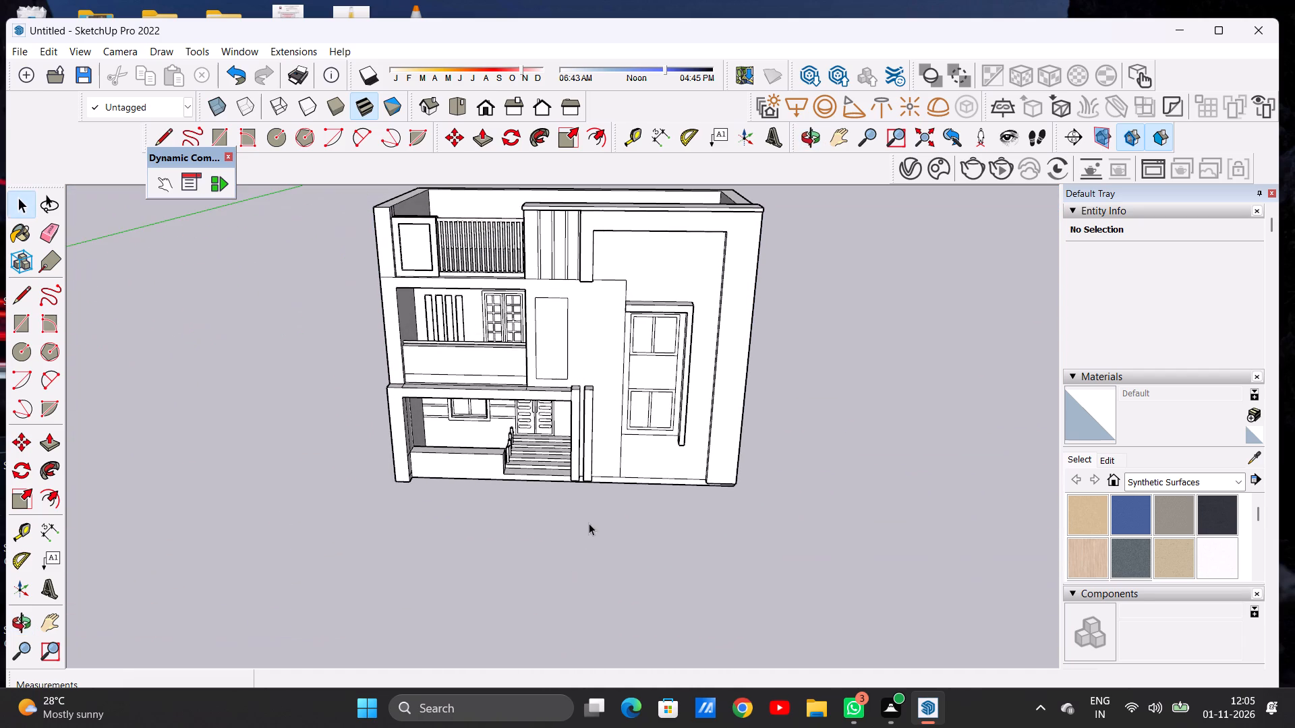
middle_drag(594, 520, 596, 541)
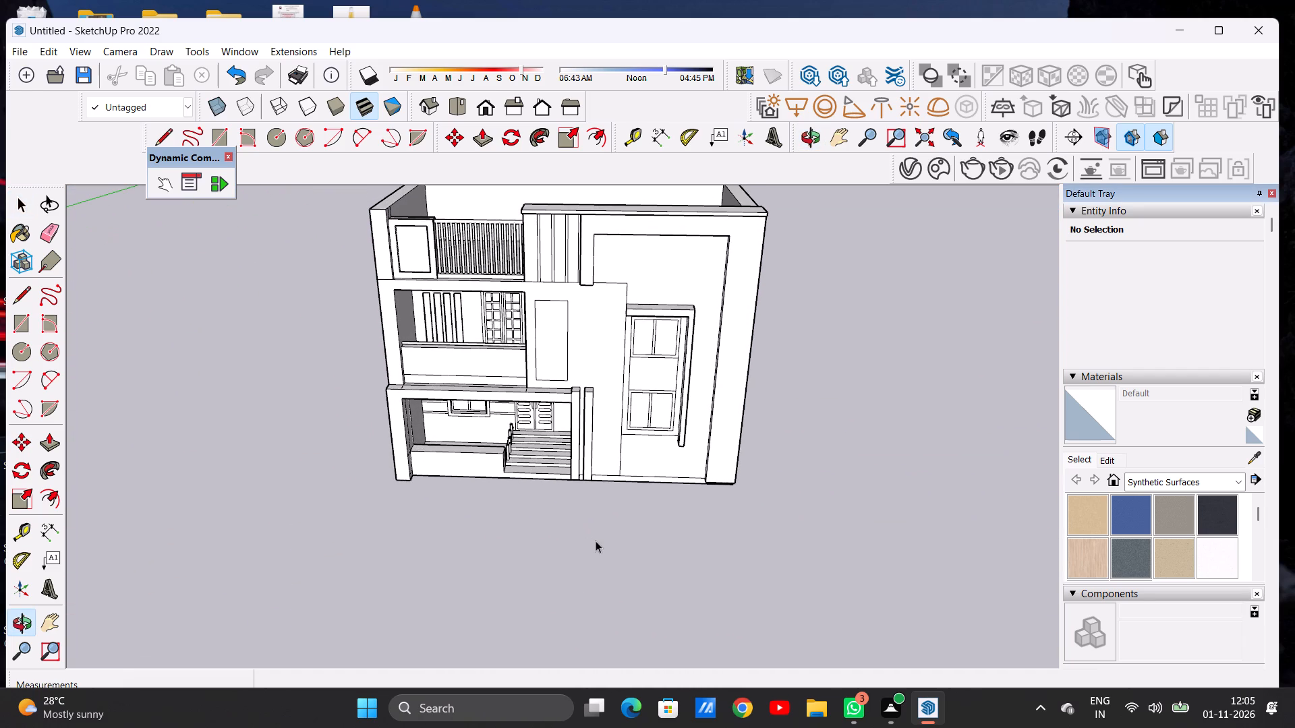
scroll(512, 517, down, 5)
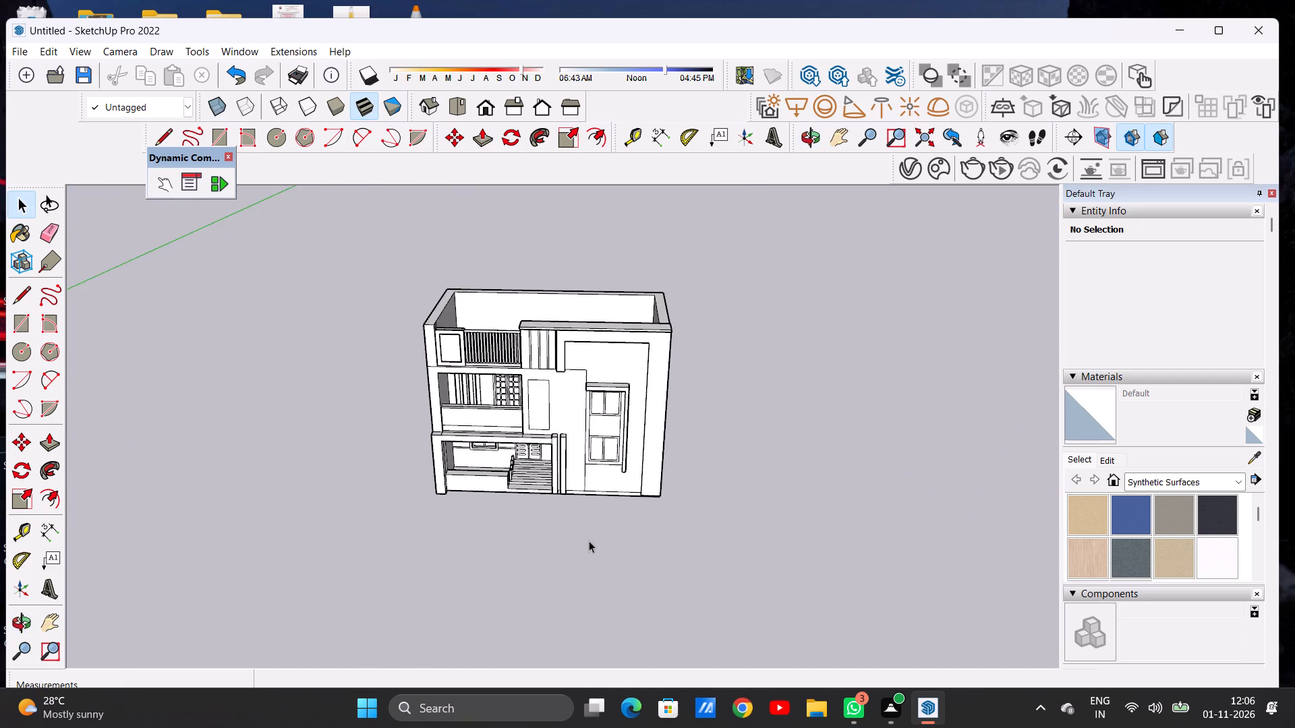
Push/Pull the underside of the facade's outer column about 9" down to the base of the plinth.
middle_drag(589, 541, 600, 456)
scroll(621, 480, up, 12)
key(l)
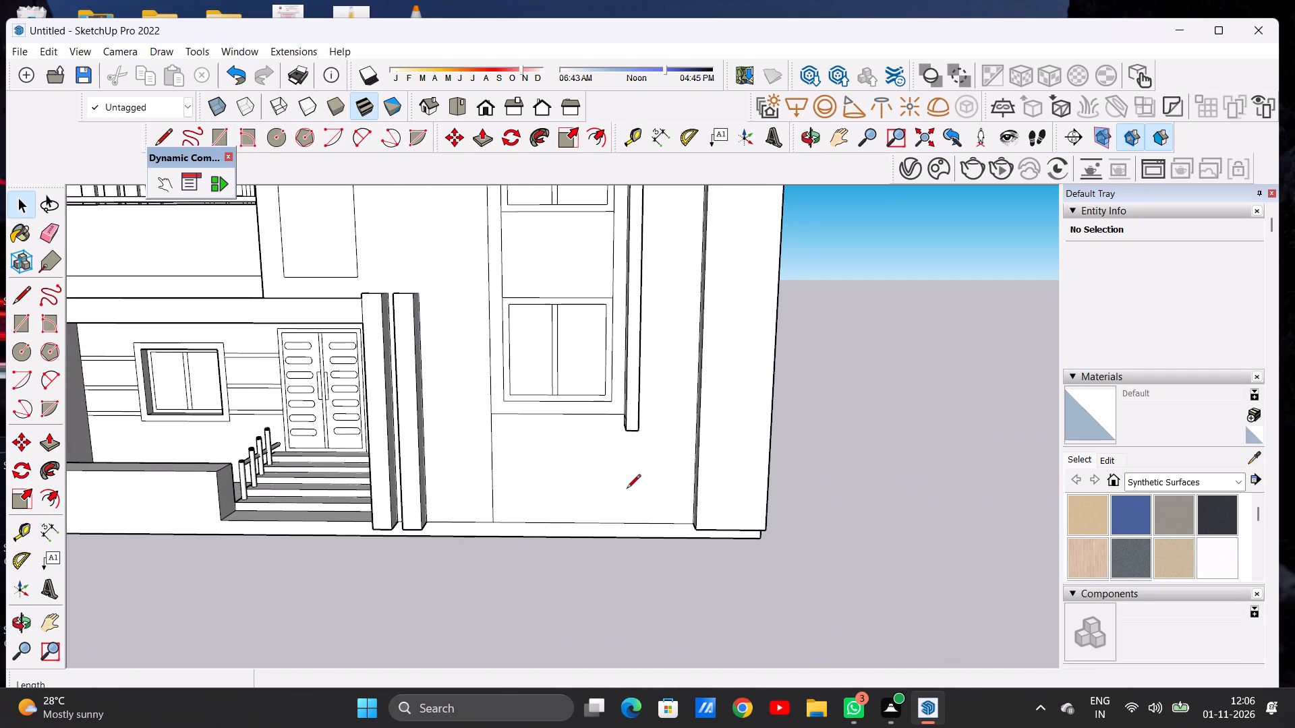
key(space)
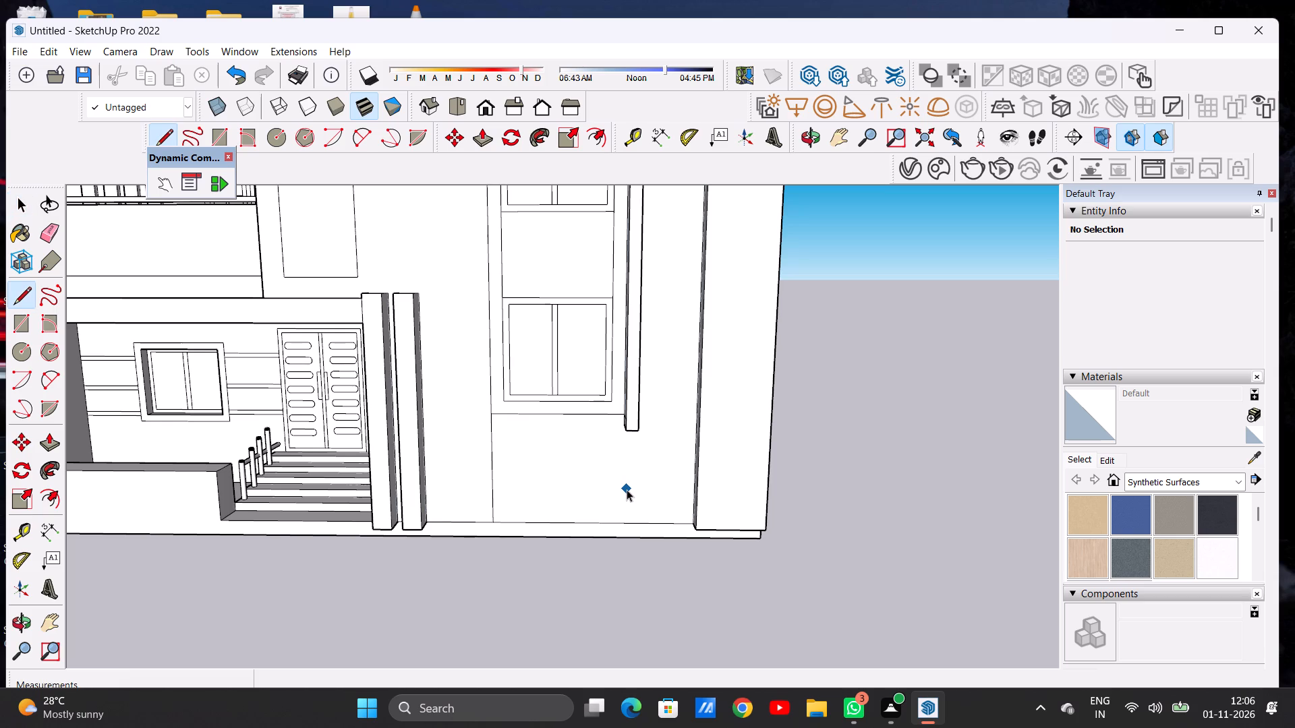
scroll(612, 462, down, 6)
middle_drag(666, 517, 591, 388)
scroll(677, 483, up, 9)
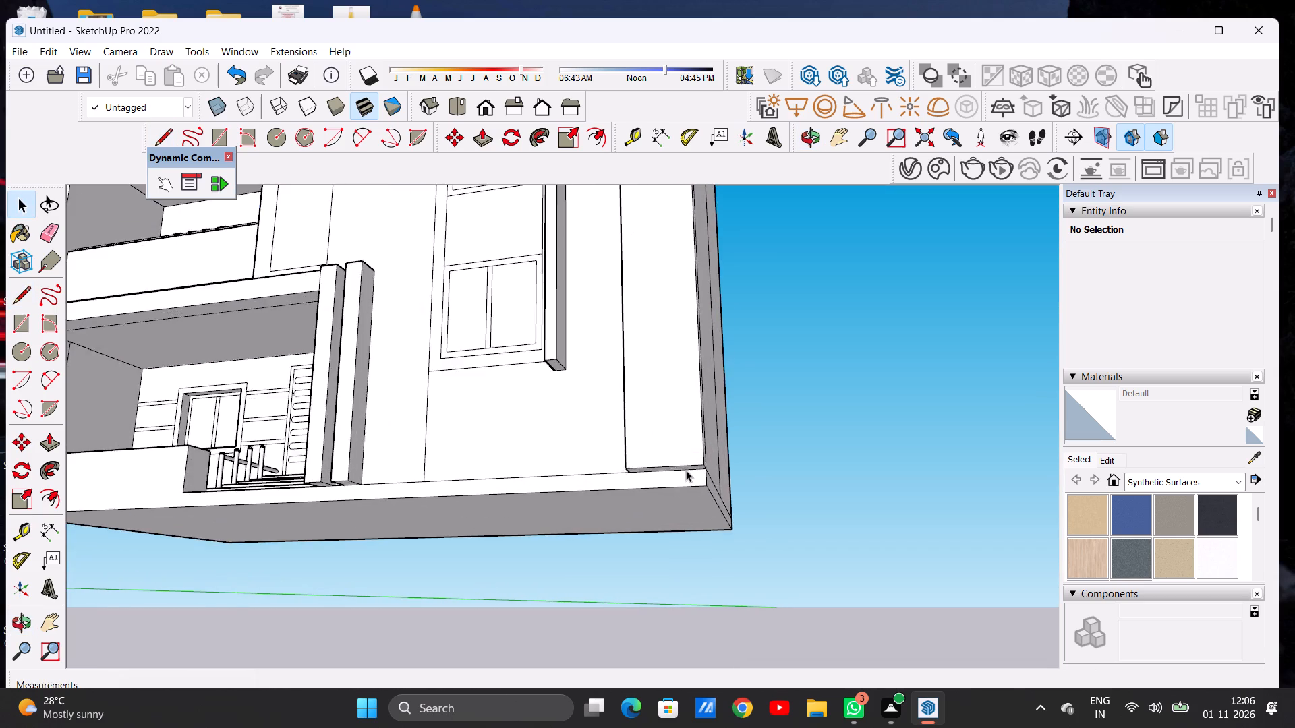
scroll(686, 470, up, 4)
scroll(686, 470, down, 1)
key(p)
scroll(754, 435, up, 3)
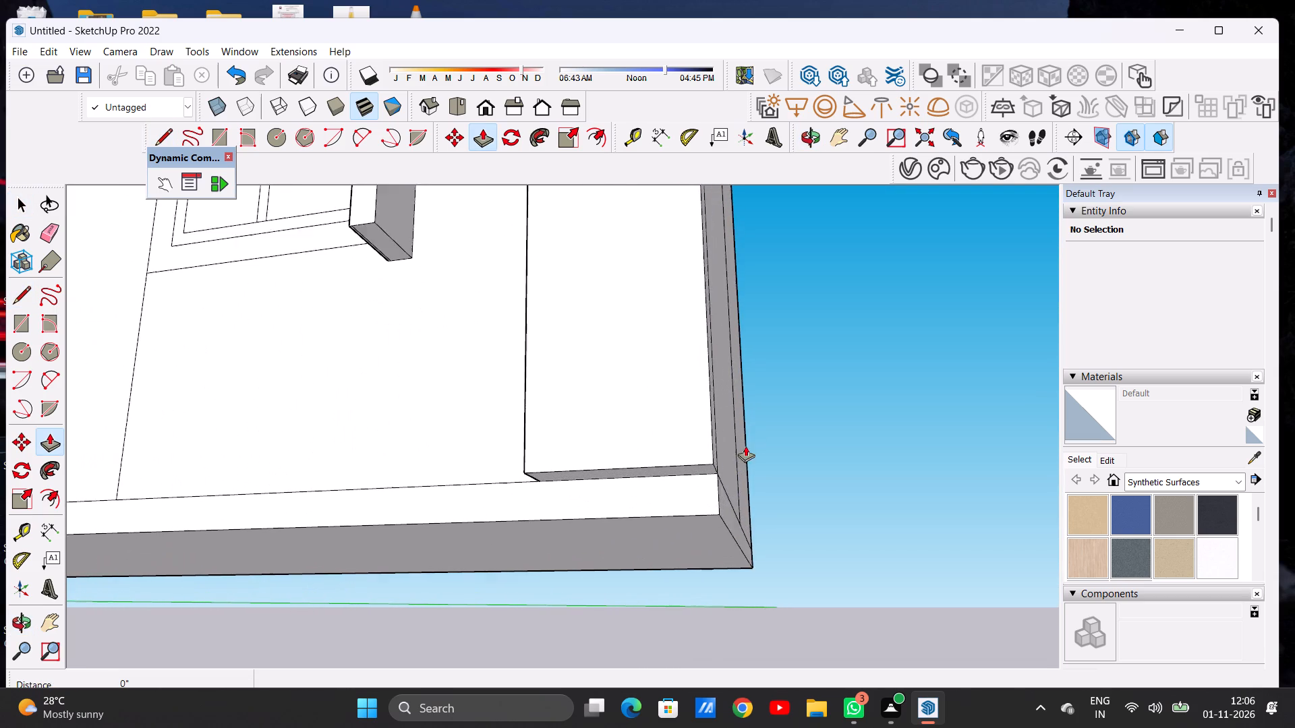
scroll(745, 446, up, 9)
scroll(660, 499, down, 1)
scroll(660, 499, up, 5)
click(678, 460)
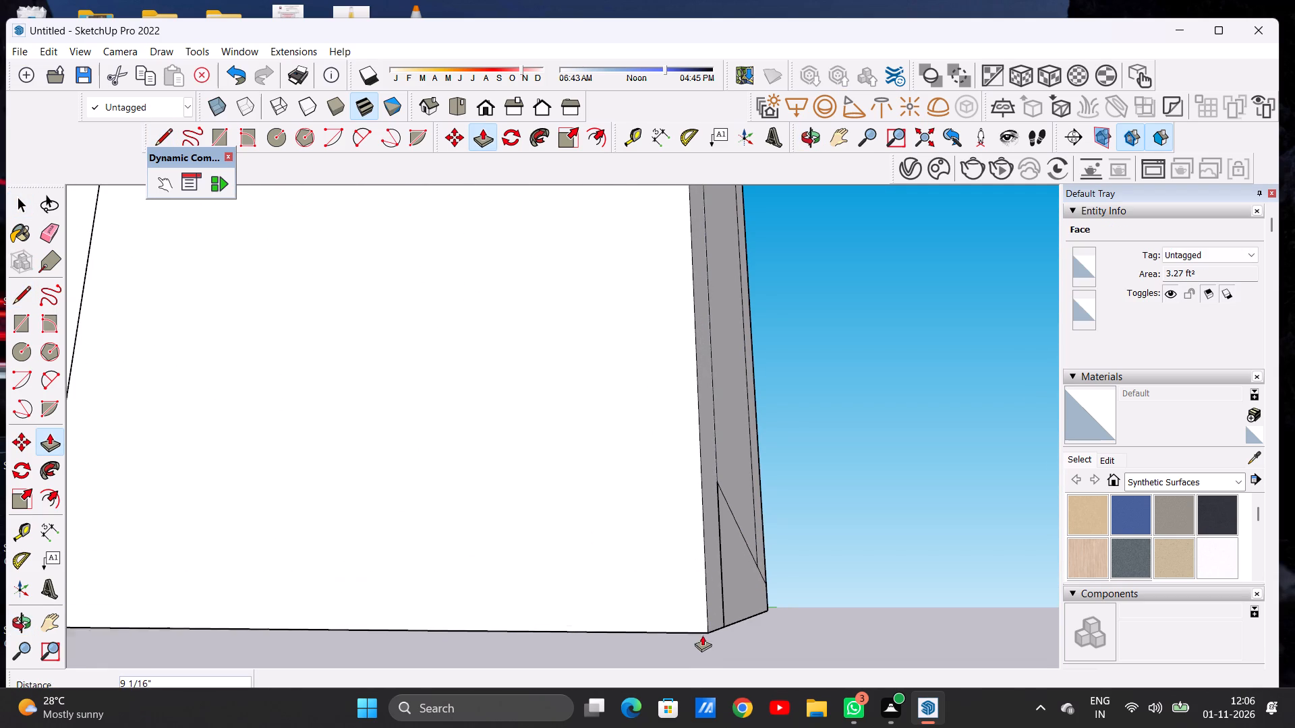
click(731, 626)
key(space)
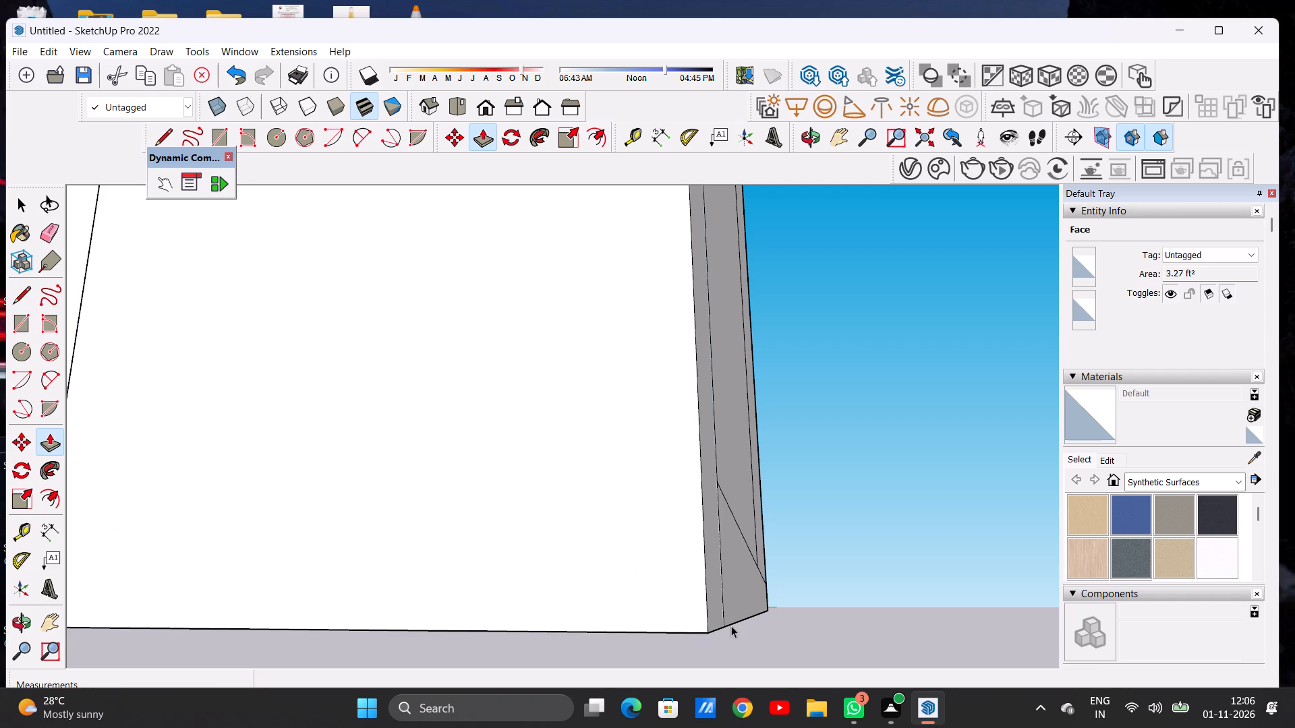
Draw a horizontal line about 10' 1/4" long below the ground-floor window, from the panel's vertical edge to the outer column.
scroll(668, 519, down, 14)
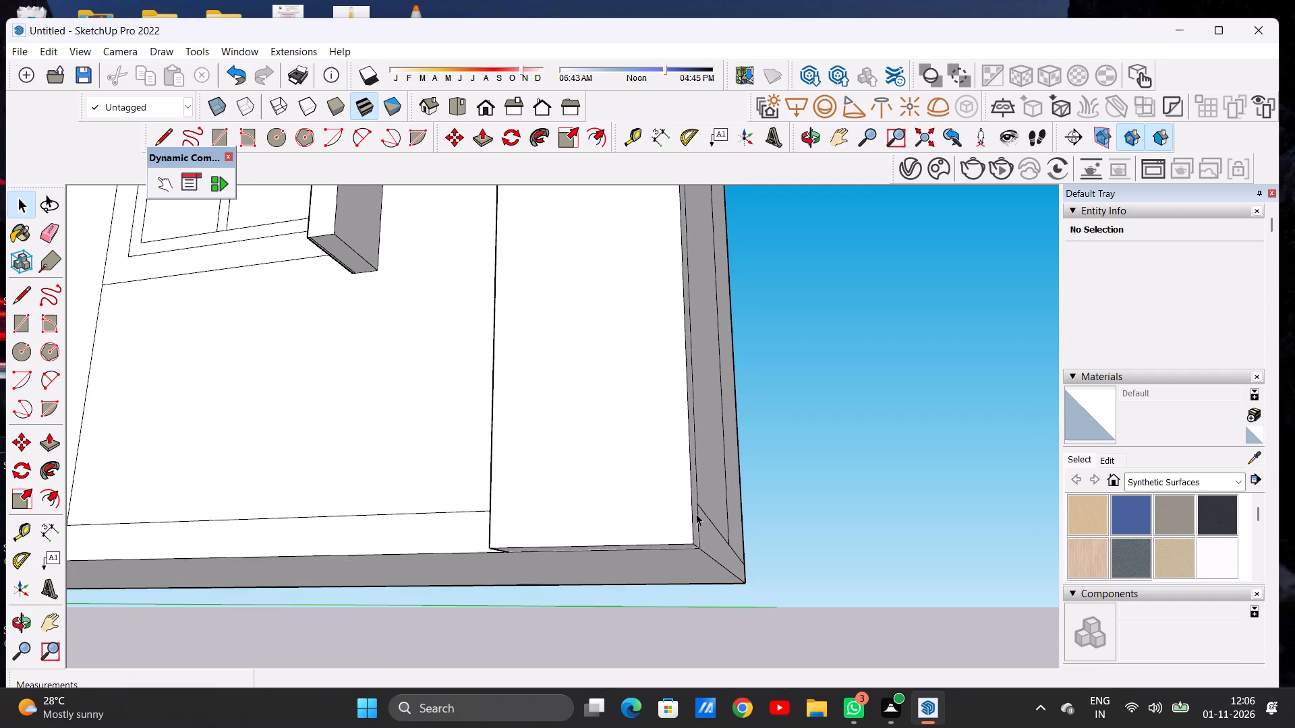
scroll(696, 514, down, 8)
middle_drag(590, 485, 661, 514)
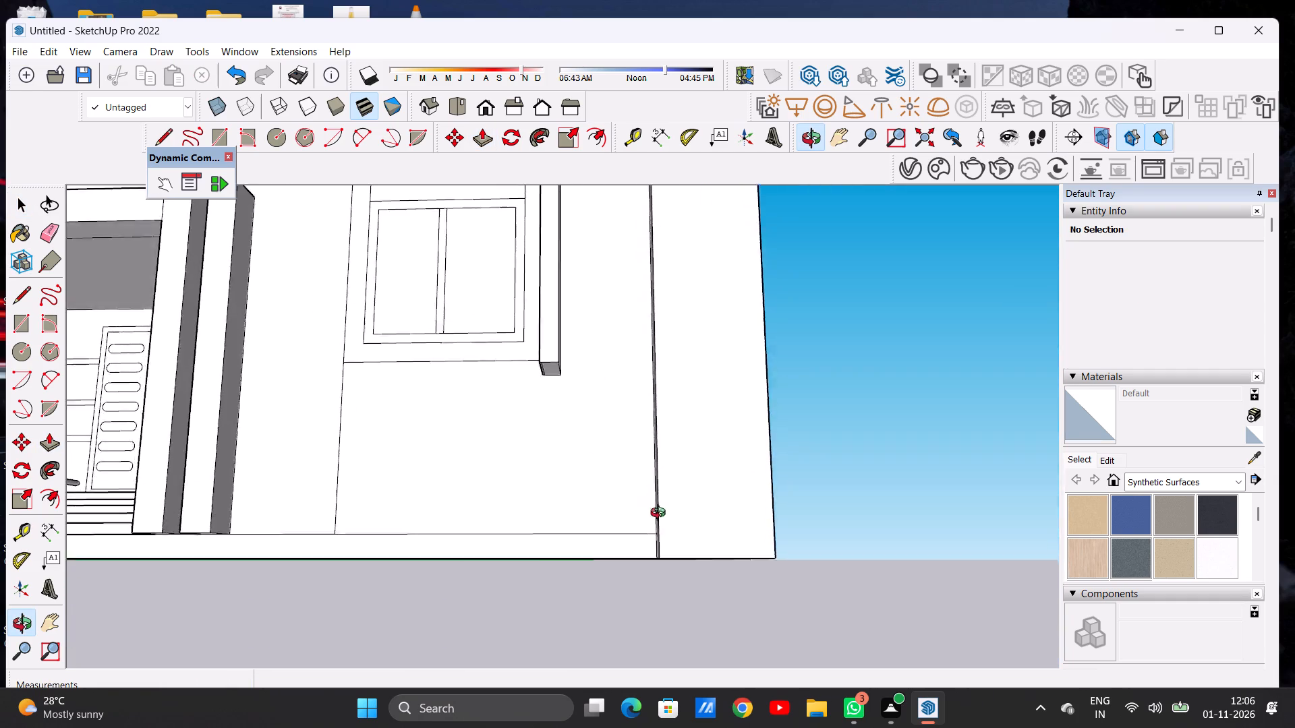
middle_drag(661, 514, 668, 545)
scroll(551, 531, down, 9)
middle_drag(538, 544, 531, 582)
scroll(533, 568, up, 2)
scroll(533, 568, down, 1)
scroll(533, 568, up, 2)
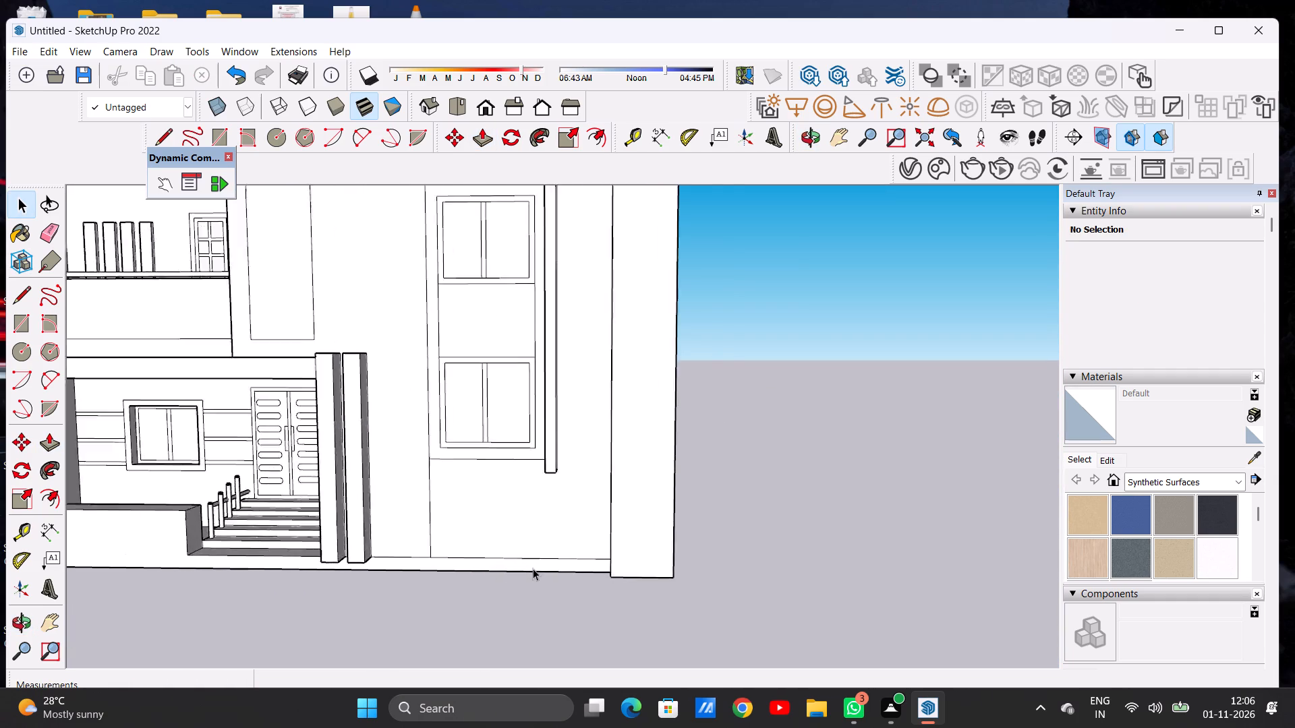
scroll(533, 568, up, 2)
key(l)
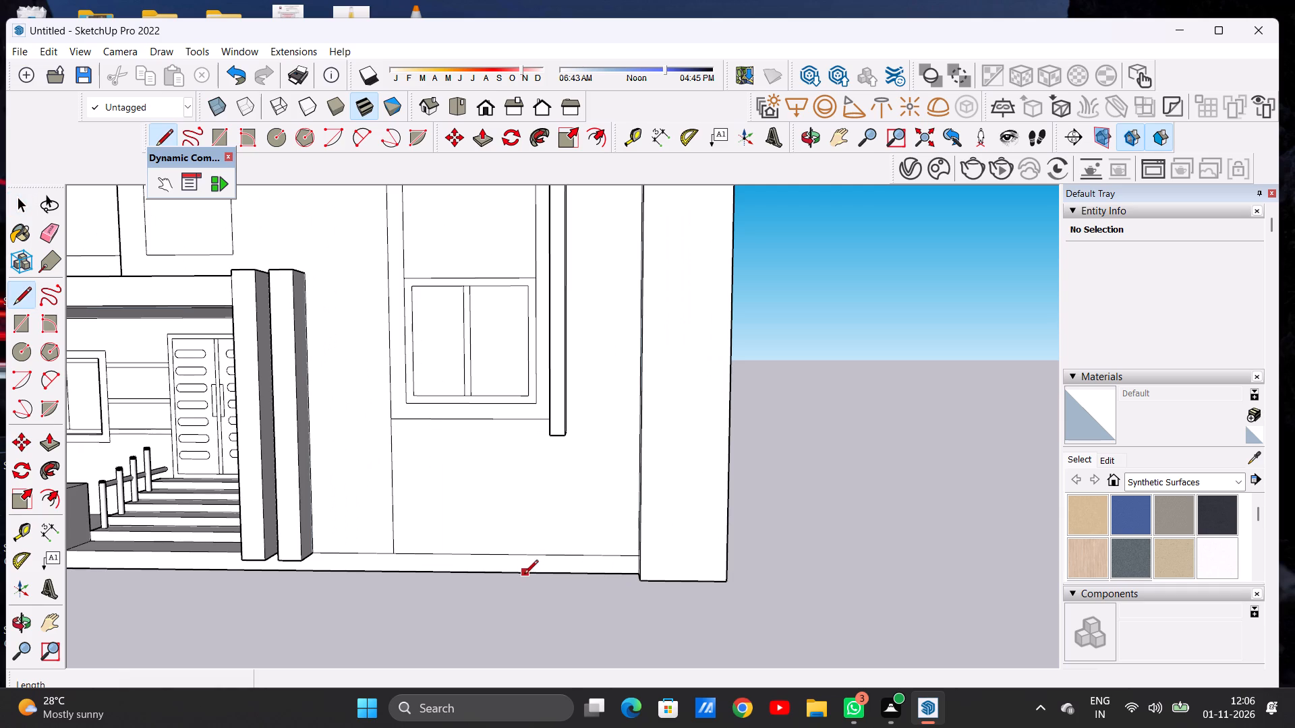
click(394, 498)
middle_drag(589, 505, 696, 505)
scroll(684, 495, up, 1)
scroll(684, 495, down, 1)
scroll(684, 495, up, 1)
scroll(684, 495, down, 1)
scroll(684, 495, up, 4)
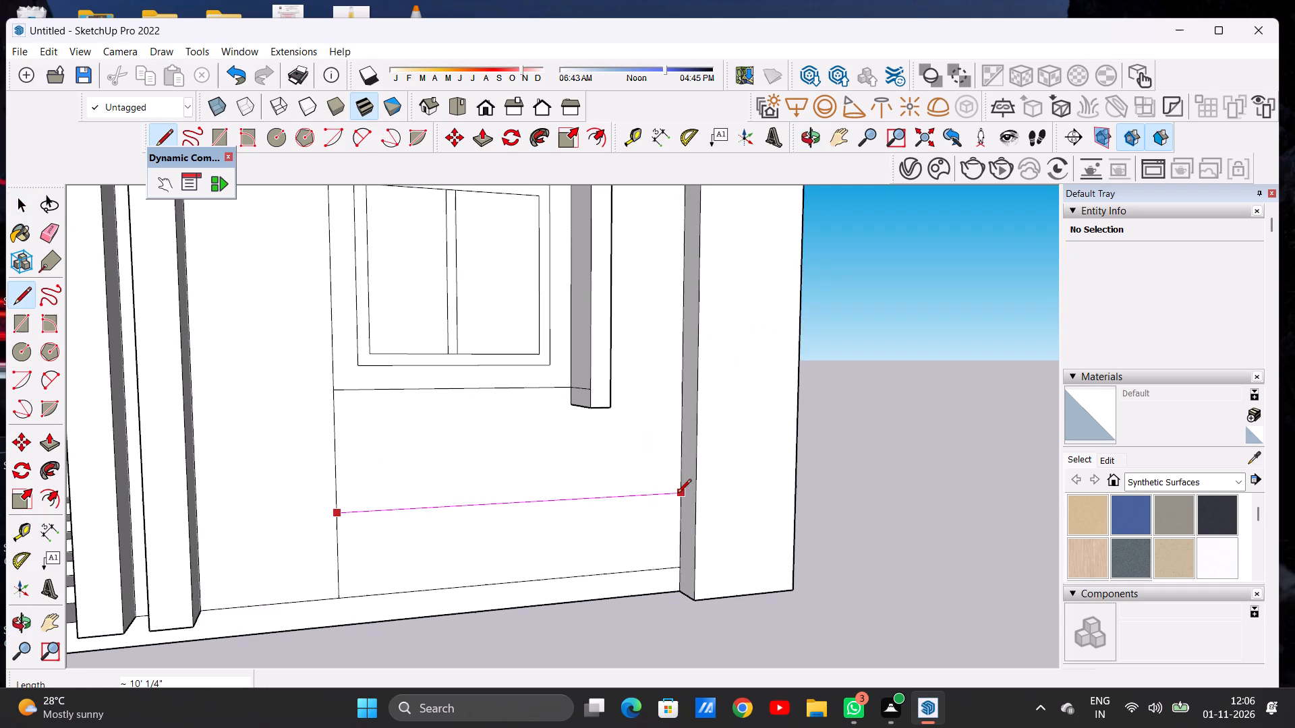
click(679, 491)
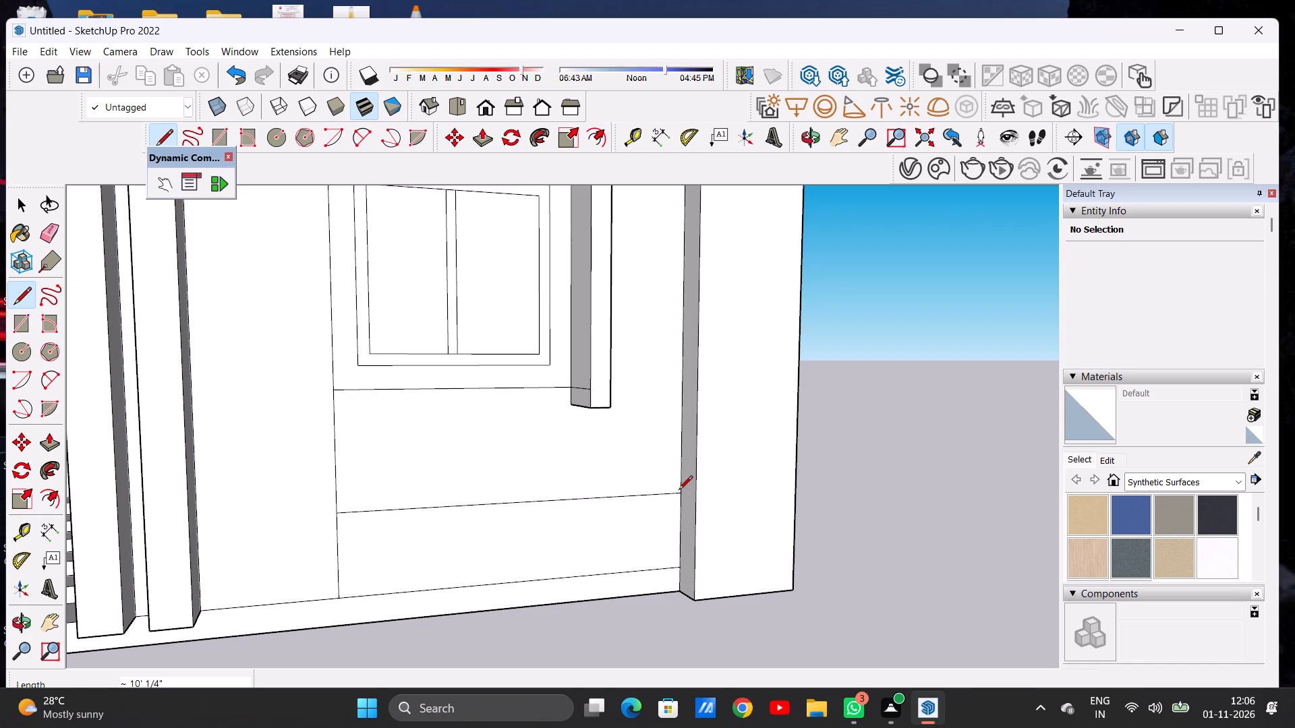
key(space)
Push/Pull the underside of the column beside the entrance steps 9" down to the plinth base.
scroll(613, 524, down, 5)
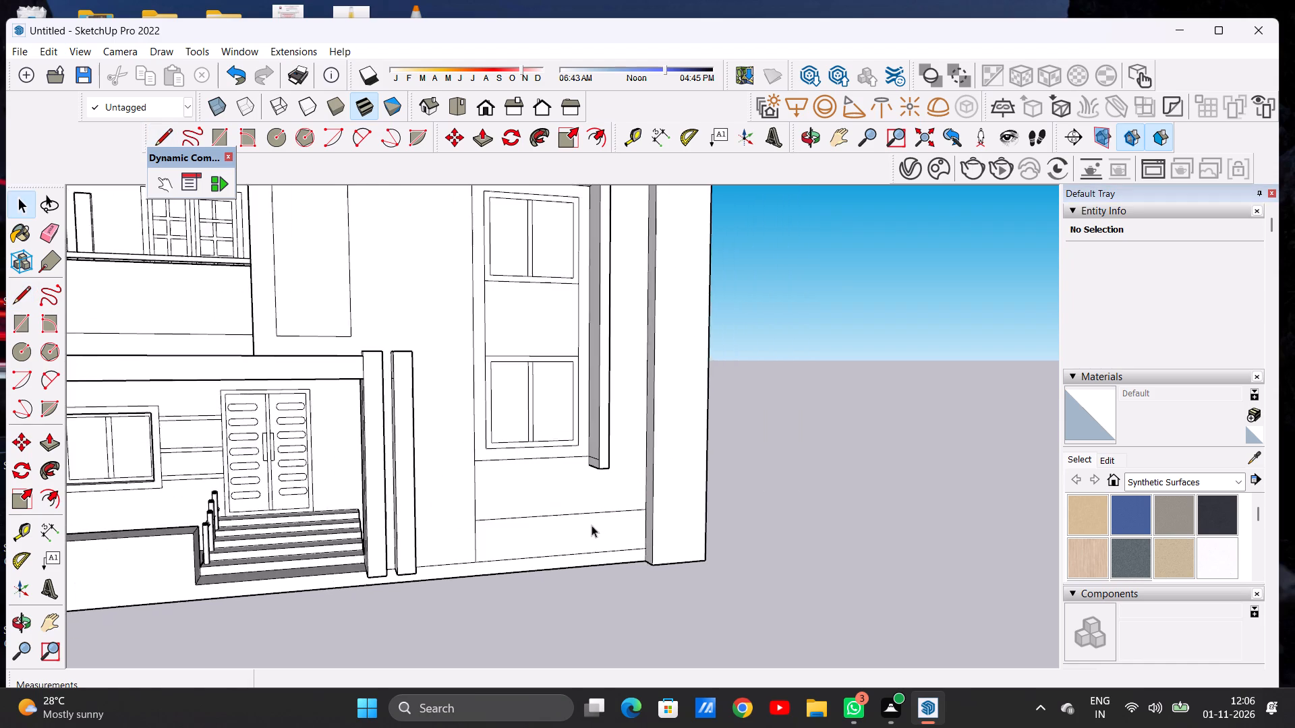
scroll(592, 525, down, 4)
scroll(513, 475, up, 1)
scroll(513, 475, down, 3)
middle_drag(606, 564, 477, 546)
scroll(509, 539, up, 8)
scroll(487, 522, down, 6)
middle_drag(386, 540, 392, 524)
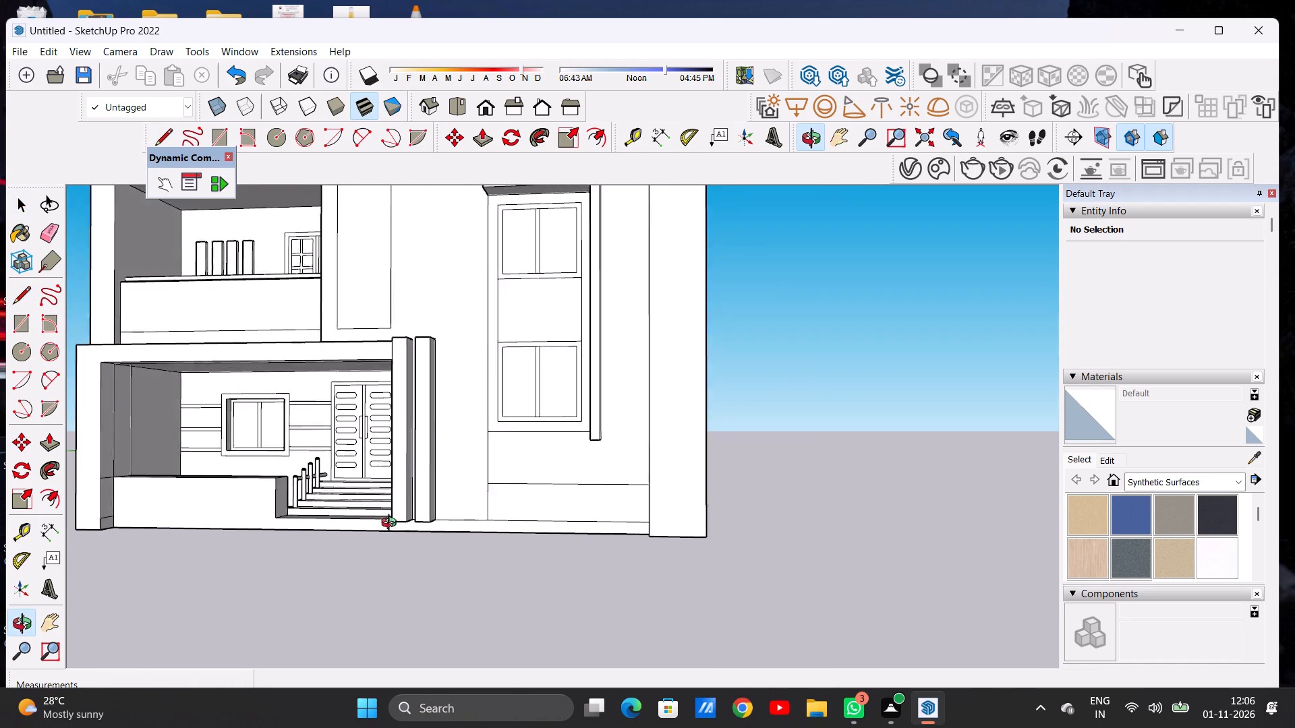
middle_drag(392, 524, 401, 466)
scroll(398, 505, up, 13)
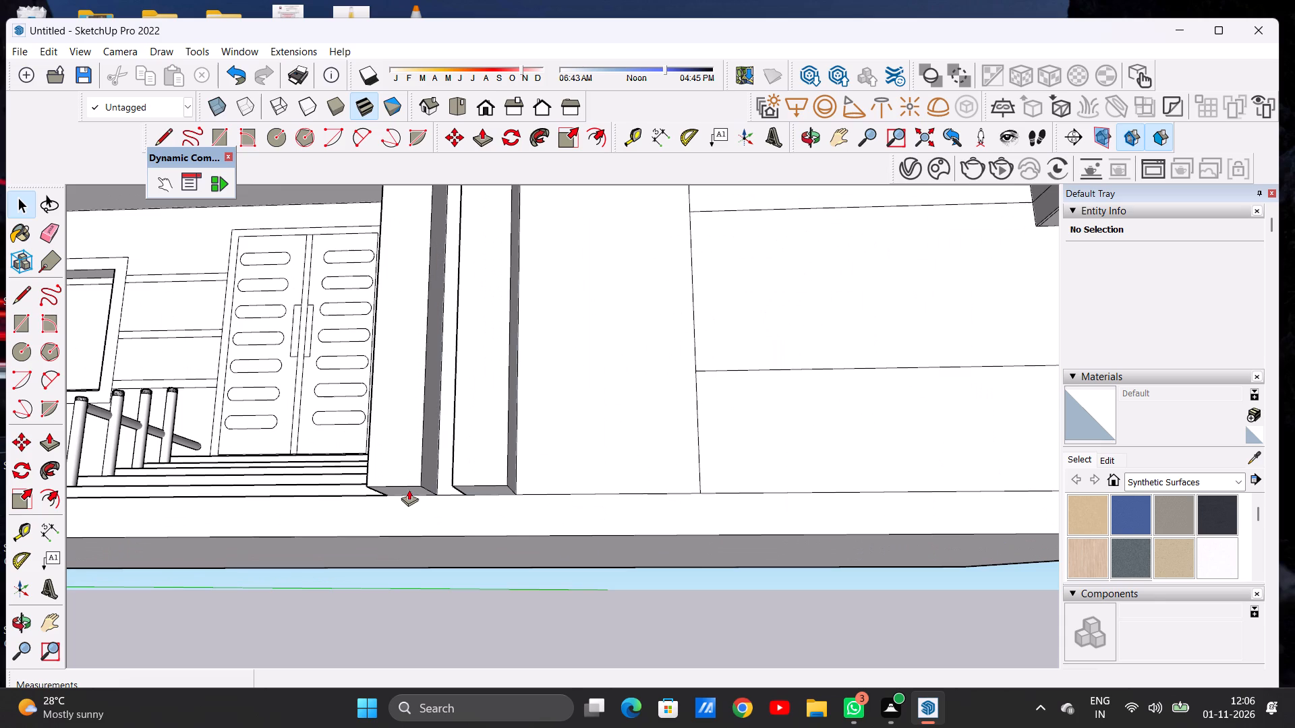
key(p)
scroll(413, 489, up, 2)
scroll(418, 493, down, 1)
scroll(420, 493, up, 3)
click(408, 486)
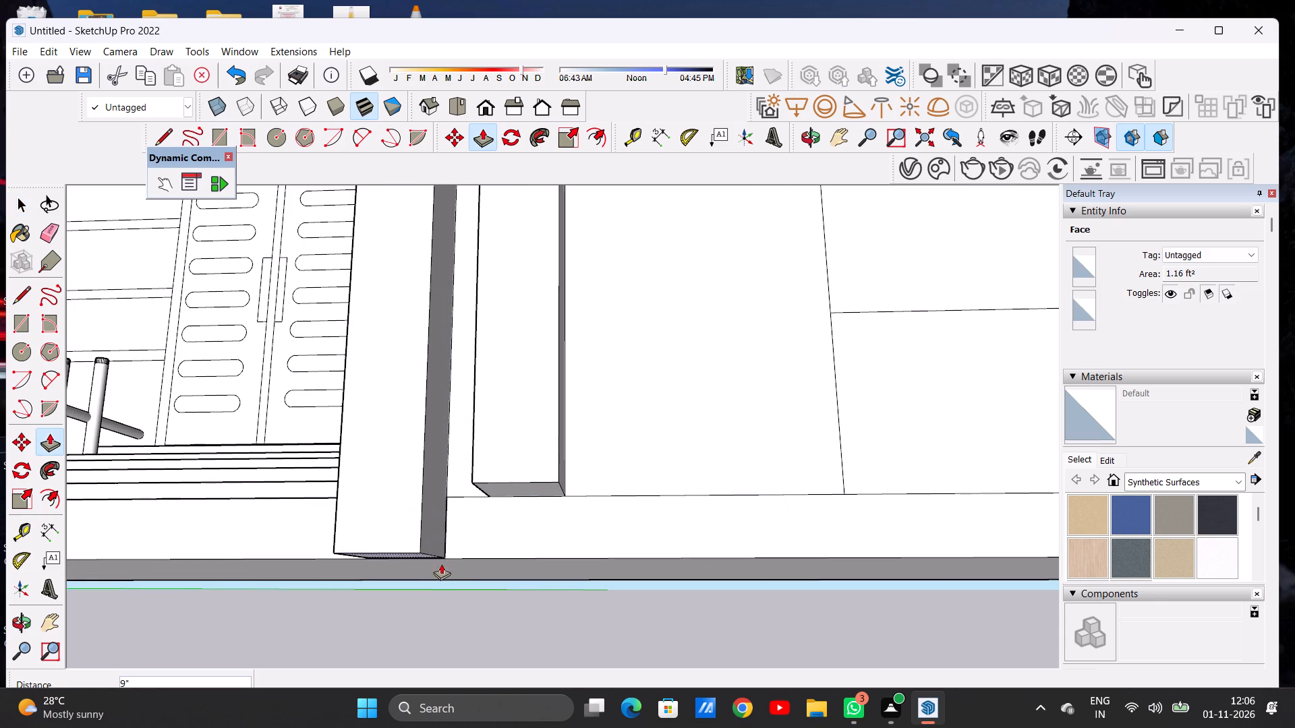
click(441, 557)
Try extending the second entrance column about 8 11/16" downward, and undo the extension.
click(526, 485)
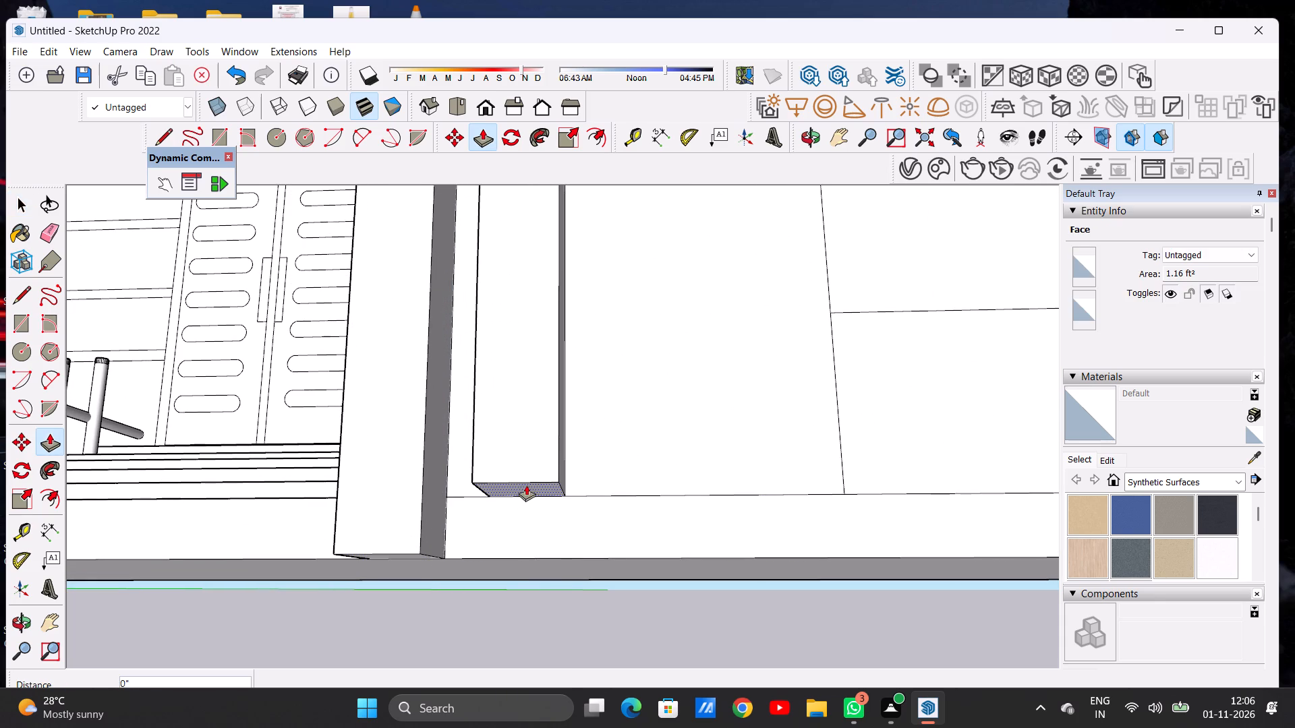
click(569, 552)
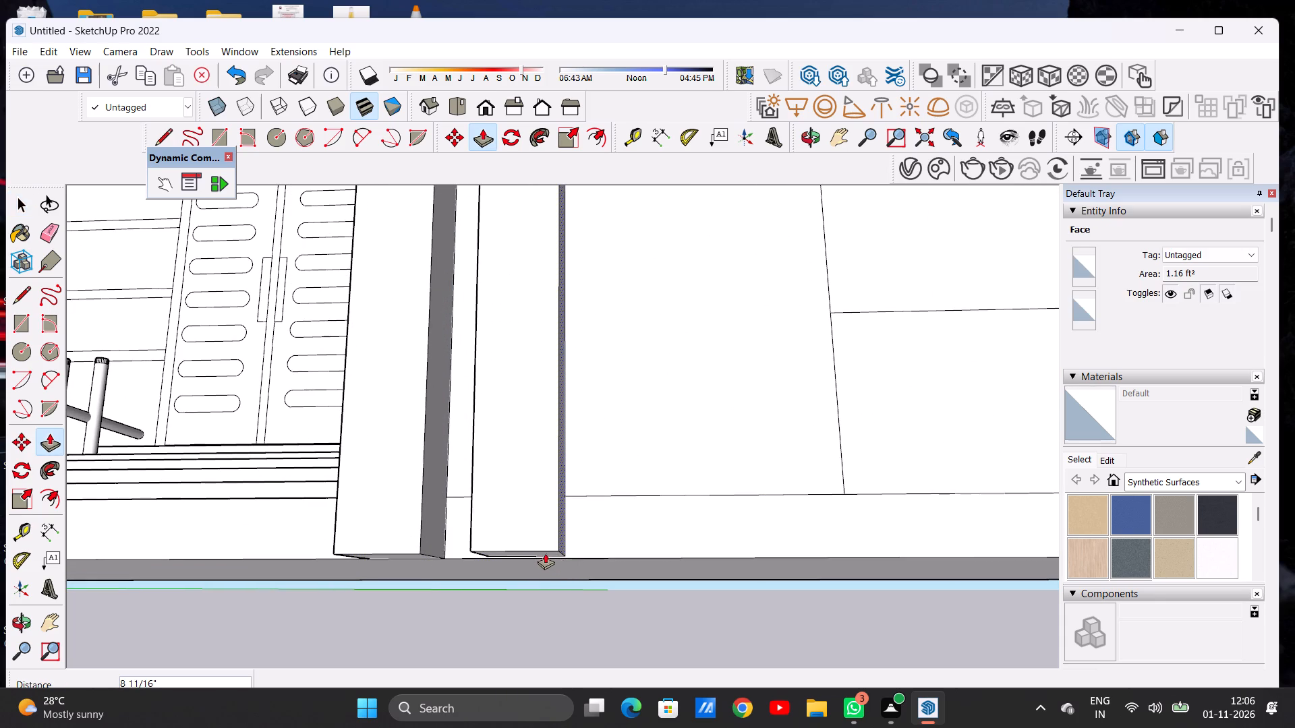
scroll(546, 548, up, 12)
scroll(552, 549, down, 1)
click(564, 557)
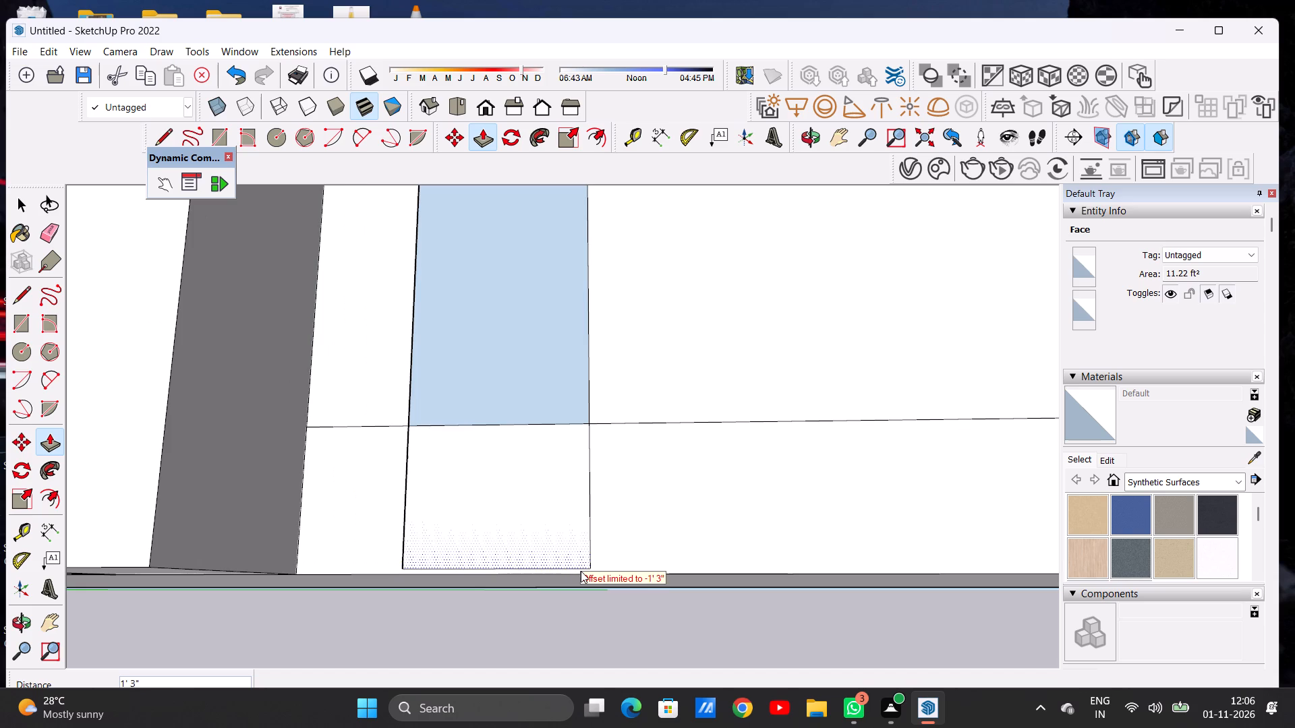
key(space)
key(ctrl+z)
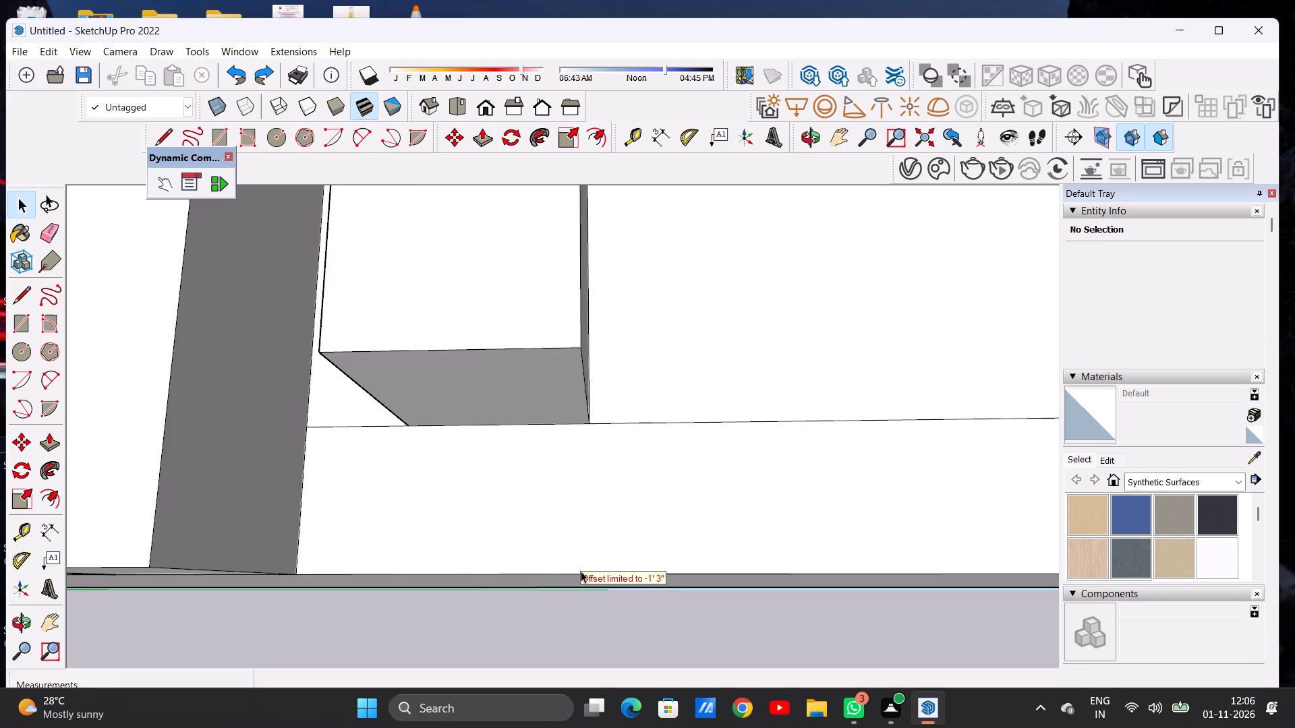
Push/Pull the underside of the second entrance column 9" down to the plinth base.
key(p)
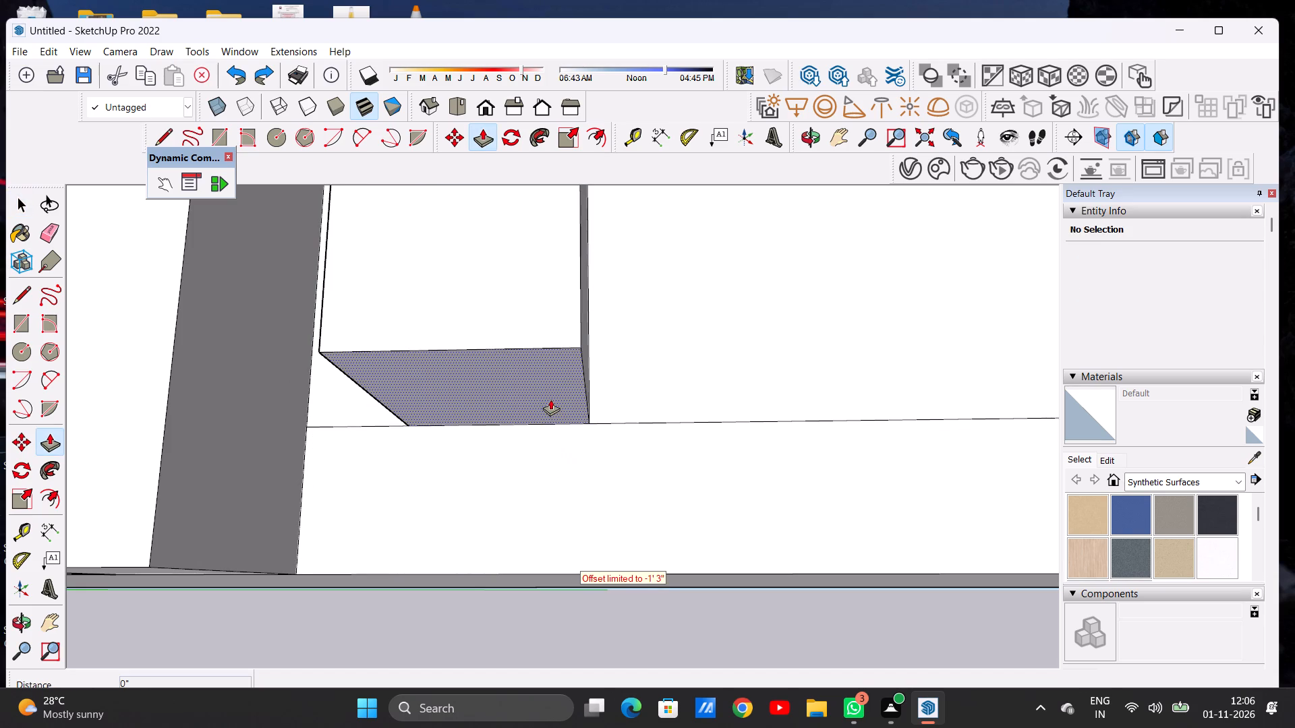
click(550, 399)
click(601, 572)
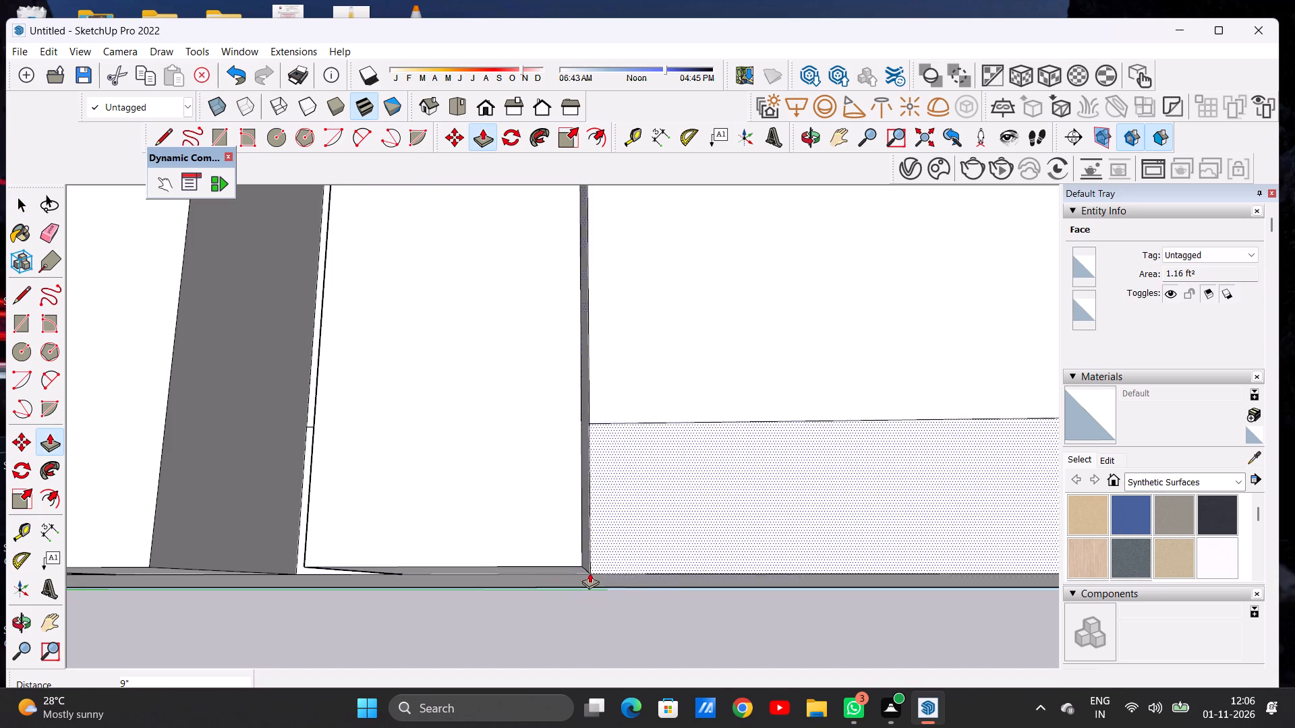
scroll(465, 543, down, 13)
middle_drag(461, 528, 469, 617)
scroll(440, 556, down, 8)
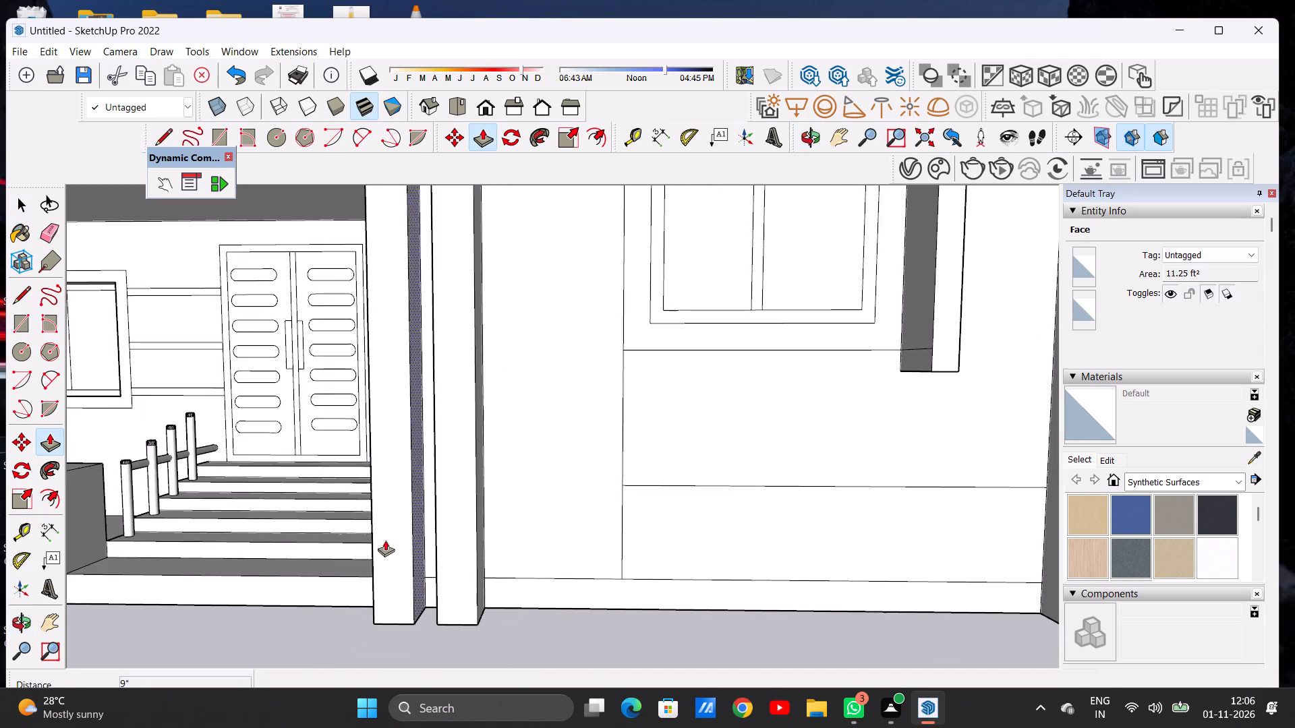
scroll(385, 540, down, 8)
scroll(520, 601, up, 1)
scroll(520, 601, down, 2)
scroll(520, 601, up, 2)
key(space)
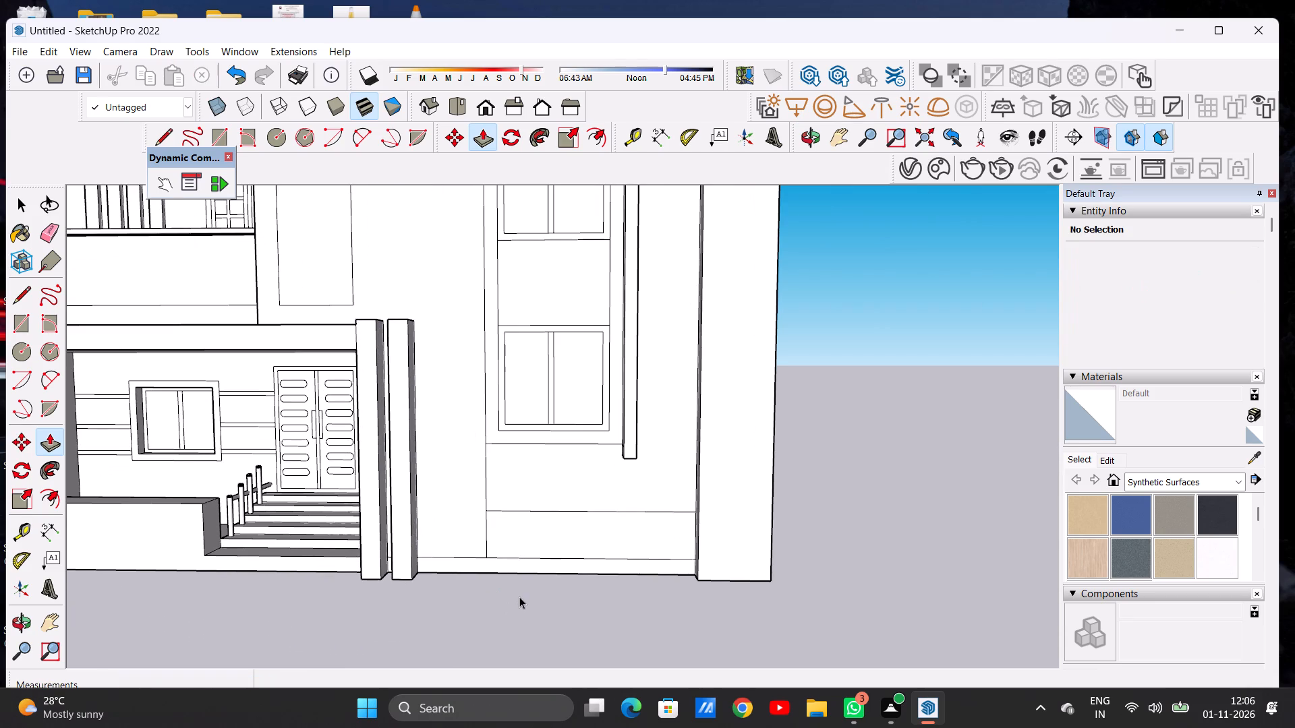
Draw a 9" vertical line across the plinth, continuing the window panel's vertical edge to the base.
text(L)
scroll(502, 572, up, 8)
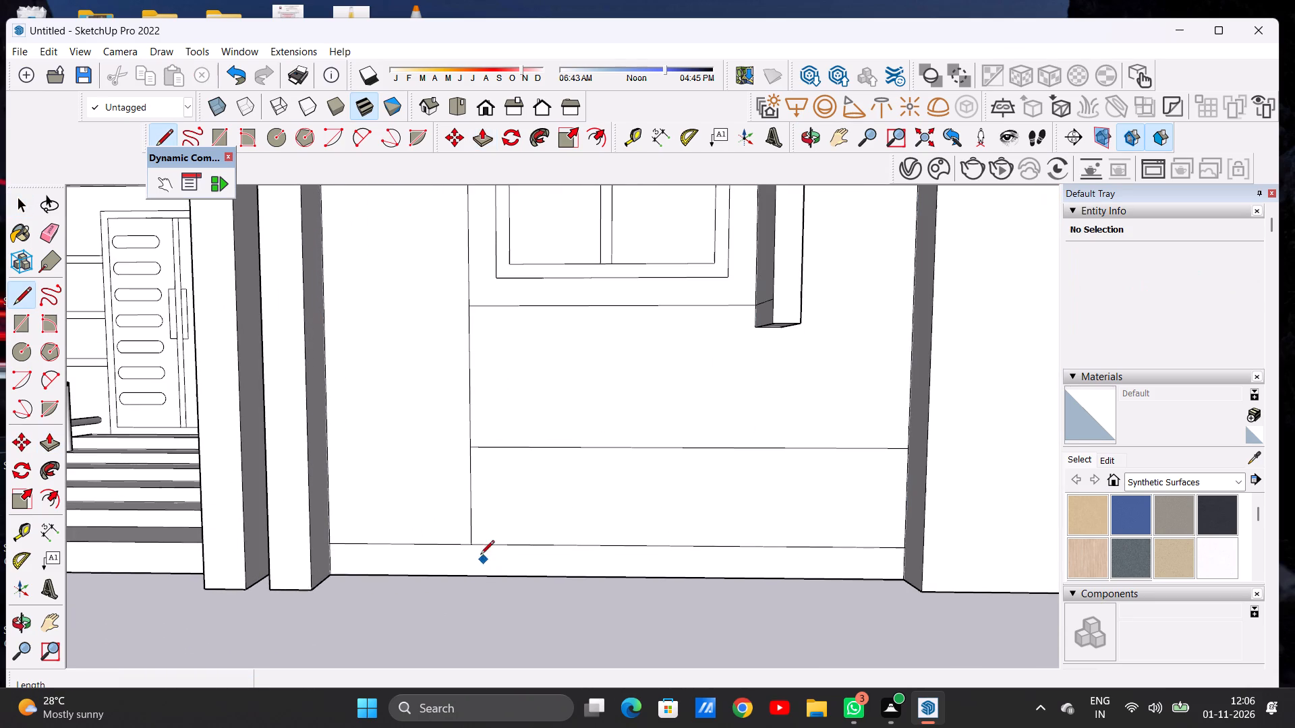
click(473, 545)
click(476, 574)
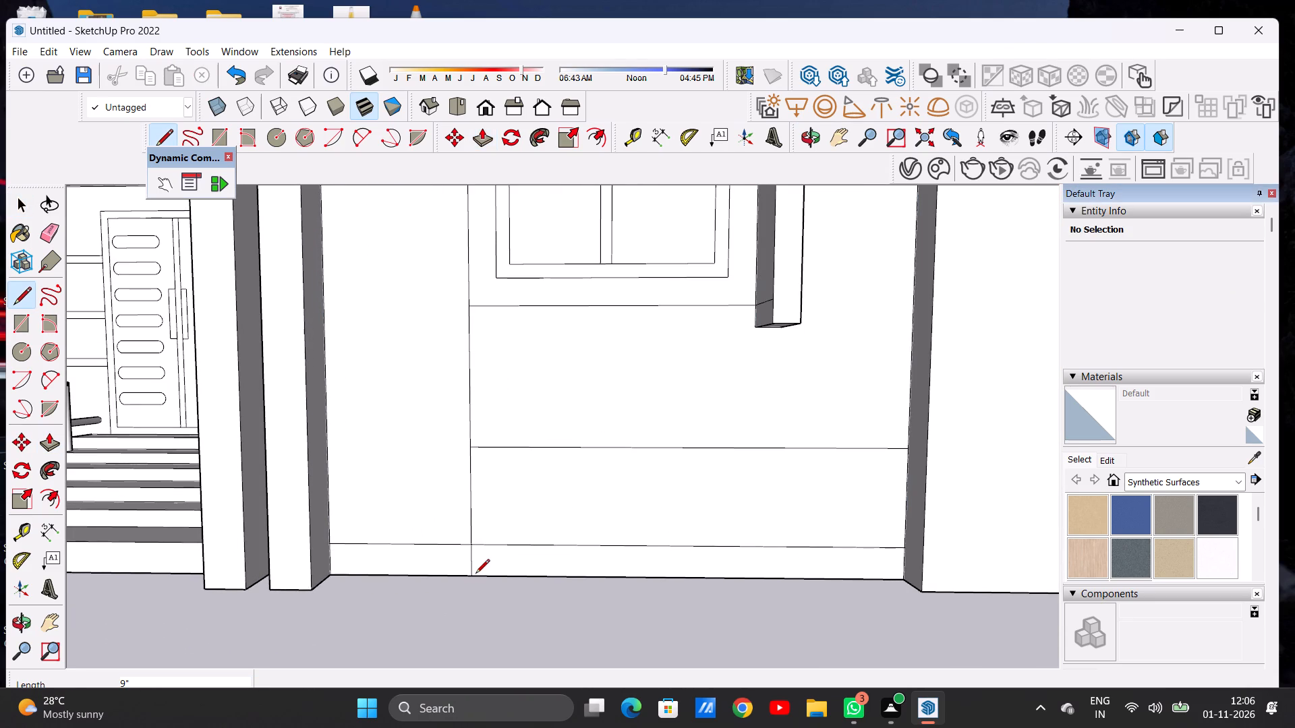
key(space)
Erase the horizontal plinth line between the window panel's vertical edge and the outer column.
text(E)
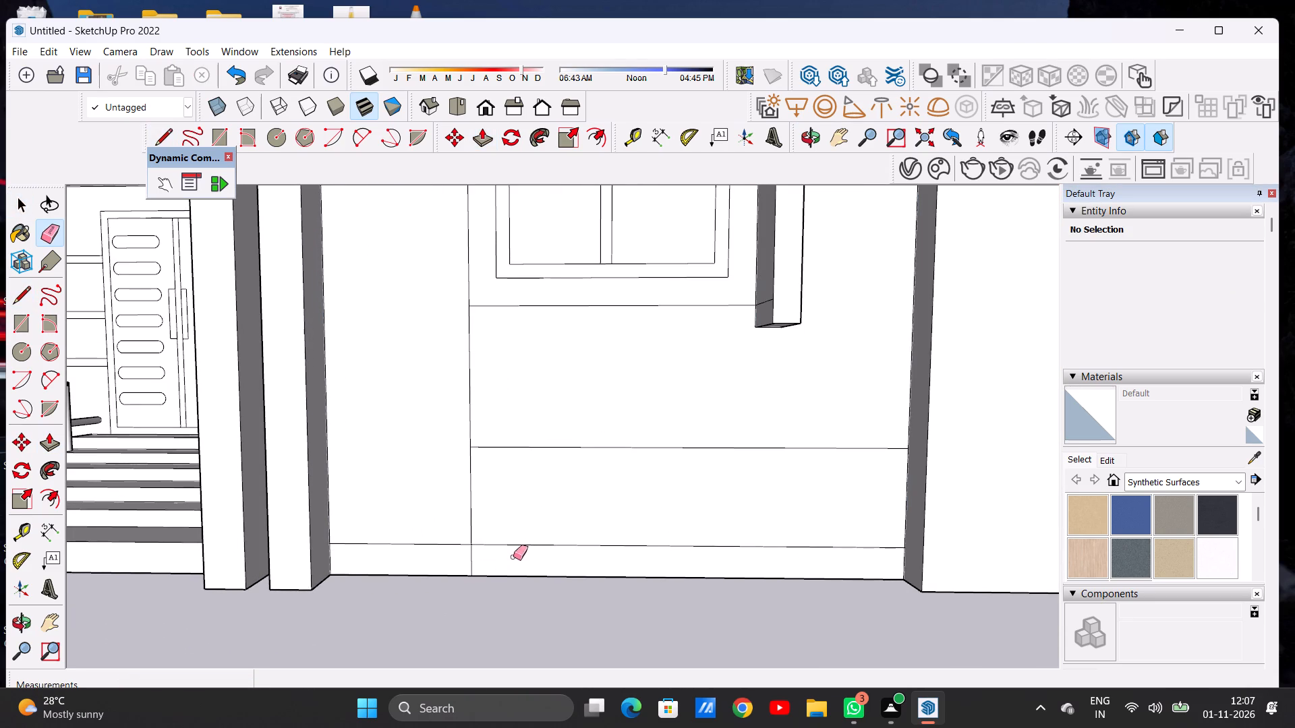
drag(532, 538, 535, 549)
key(space)
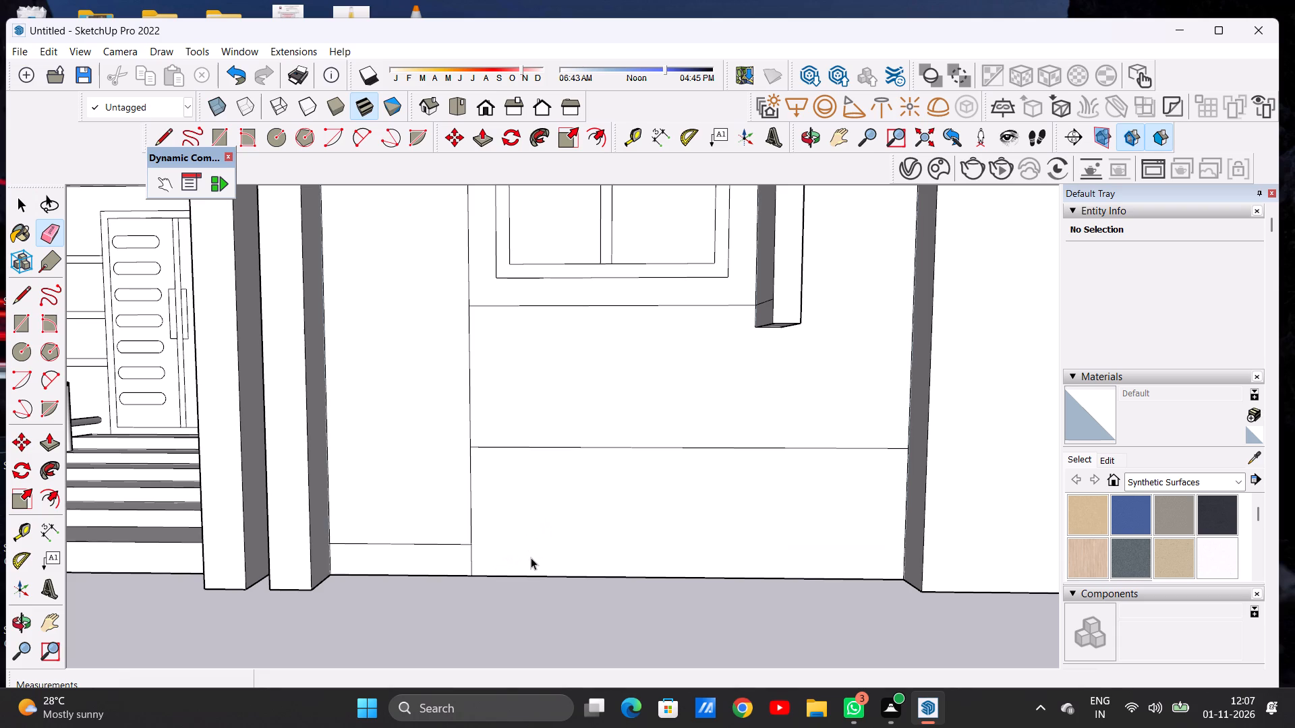
Push/Pull the lower wall panel below the window about 11 5/8" outward, flush with the outer column's front face.
scroll(556, 563, down, 10)
middle_drag(546, 542, 712, 586)
scroll(697, 508, up, 3)
scroll(697, 508, down, 1)
scroll(697, 510, up, 1)
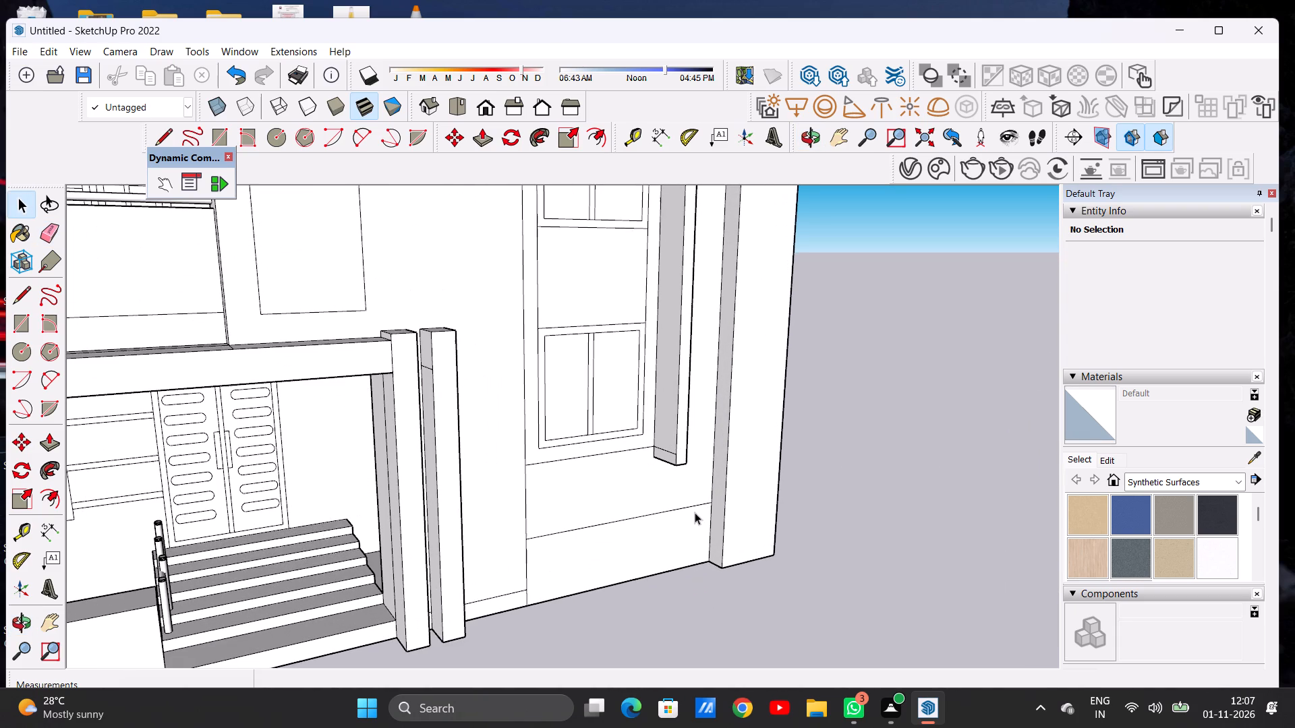
key(p)
scroll(708, 477, up, 8)
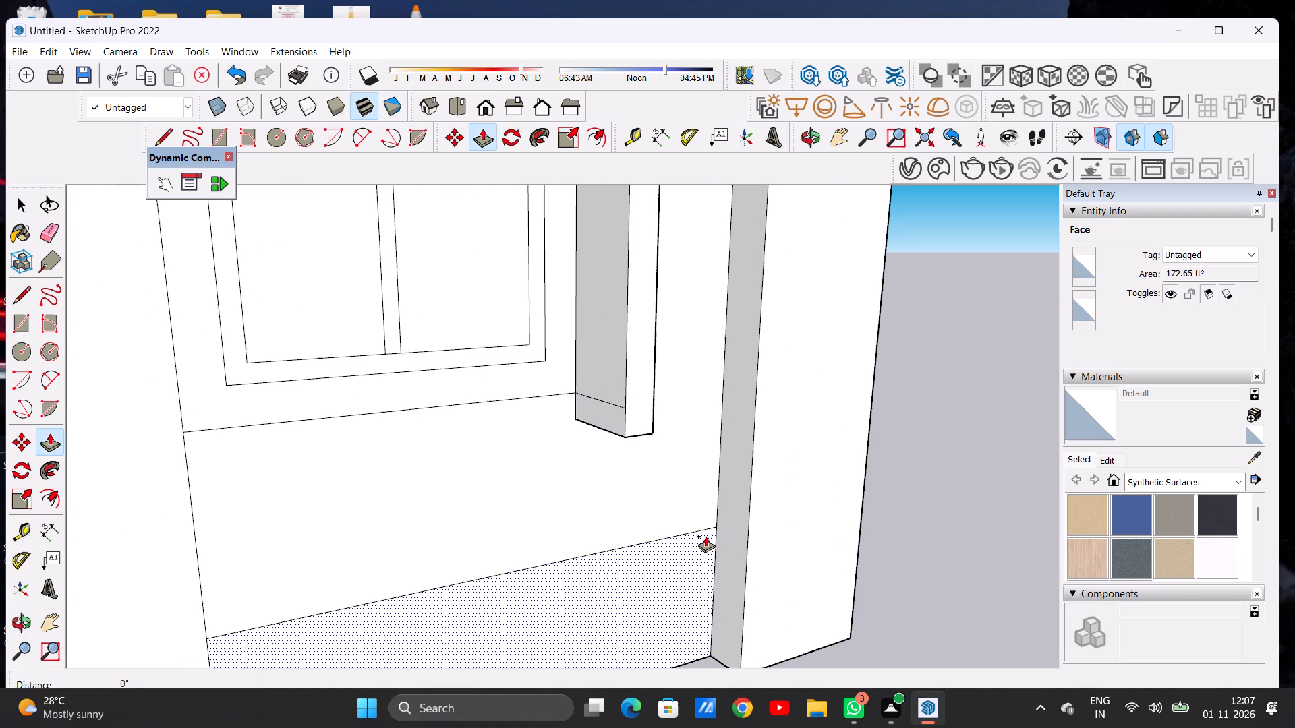
click(708, 536)
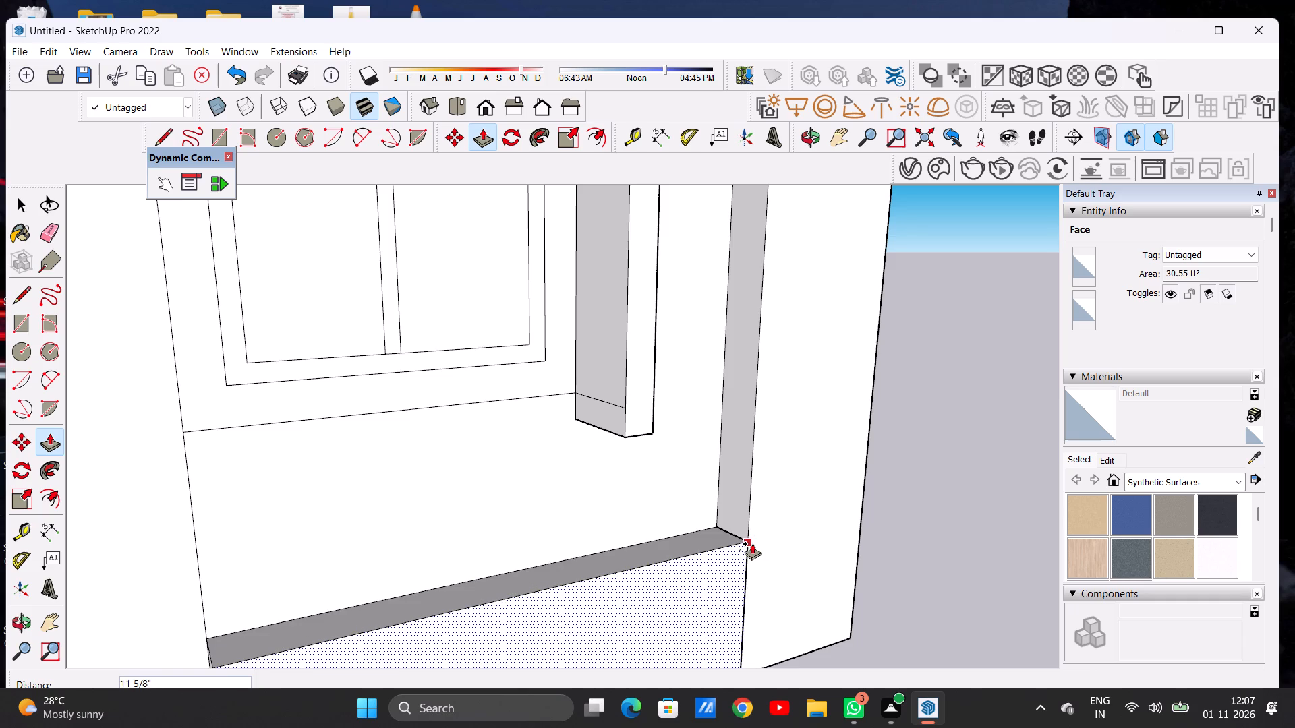
click(752, 543)
key(space)
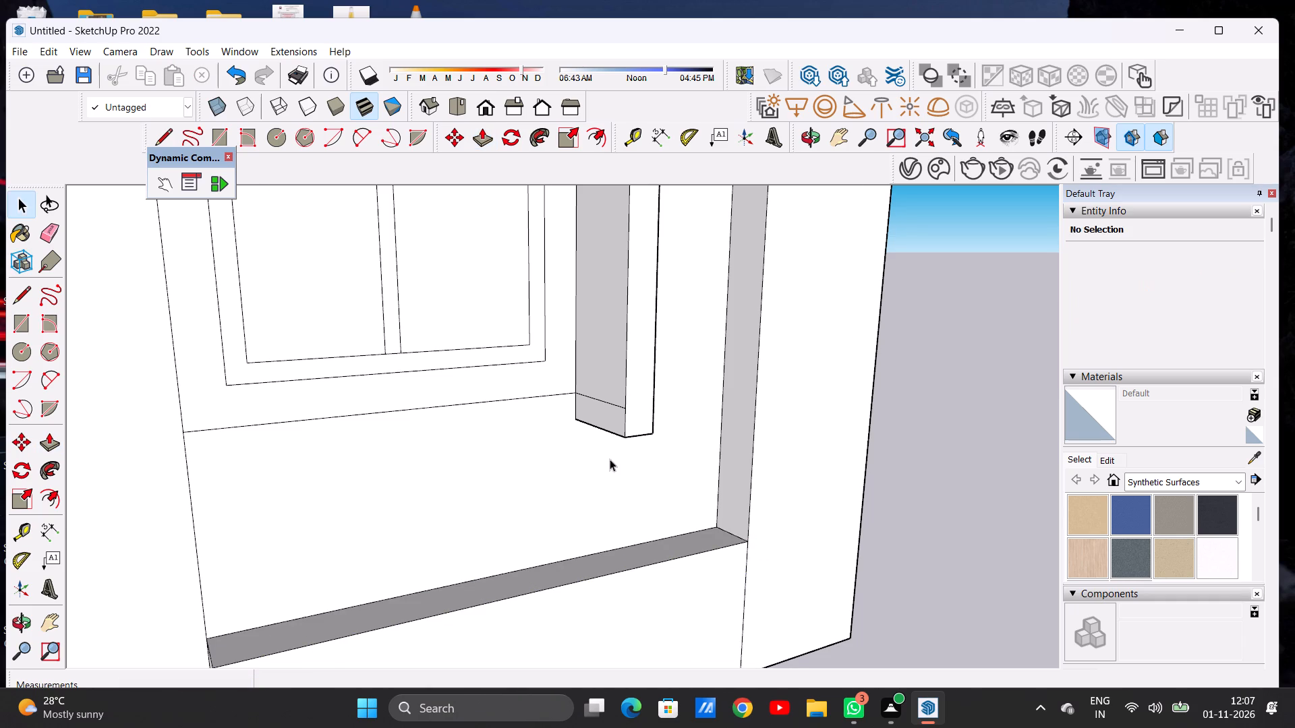
Erase the leftover horizontal line across the side face near the bottom of the vertical fin beside the windows.
scroll(589, 468, down, 7)
scroll(615, 493, down, 14)
middle_drag(639, 515, 515, 473)
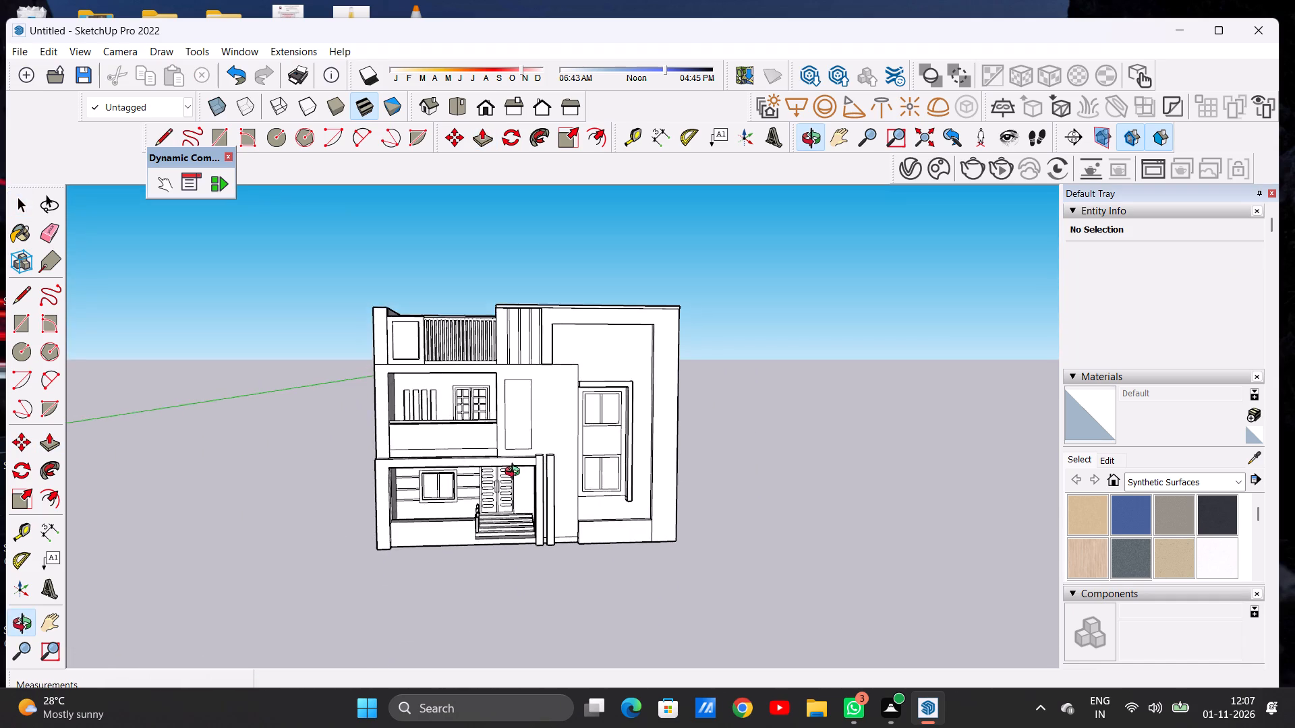
middle_drag(515, 473, 649, 497)
scroll(618, 489, up, 16)
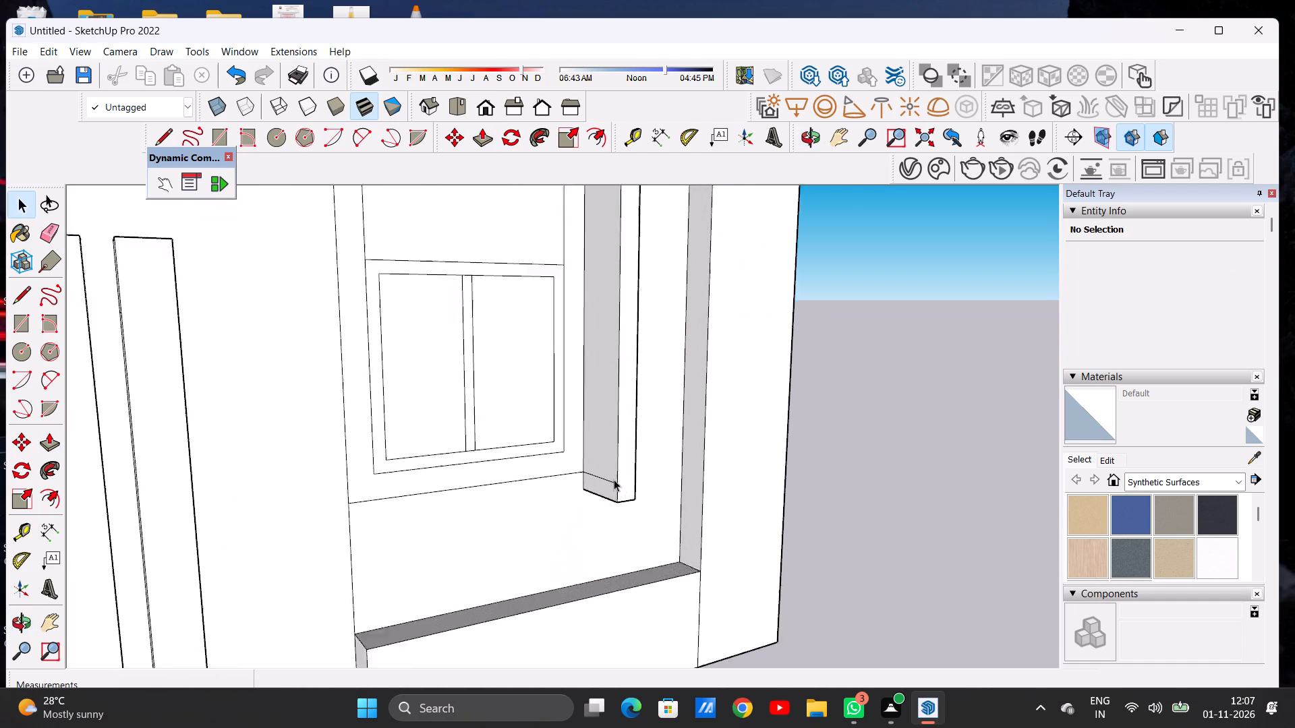
scroll(614, 479, up, 4)
key(e)
scroll(619, 479, up, 8)
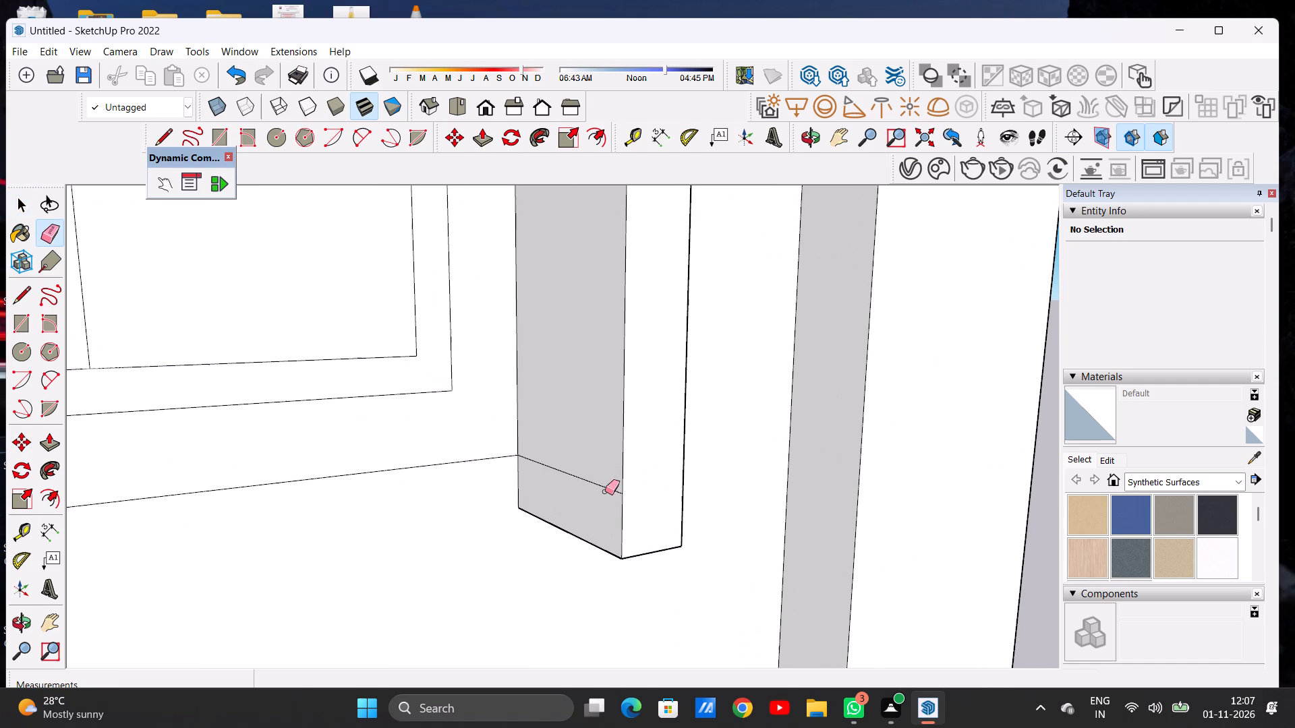
drag(597, 477, 598, 493)
Erase the horizontal plinth lines between the two entrance columns and between the second column and the projecting lower wall panel.
scroll(601, 514, down, 13)
scroll(614, 509, down, 8)
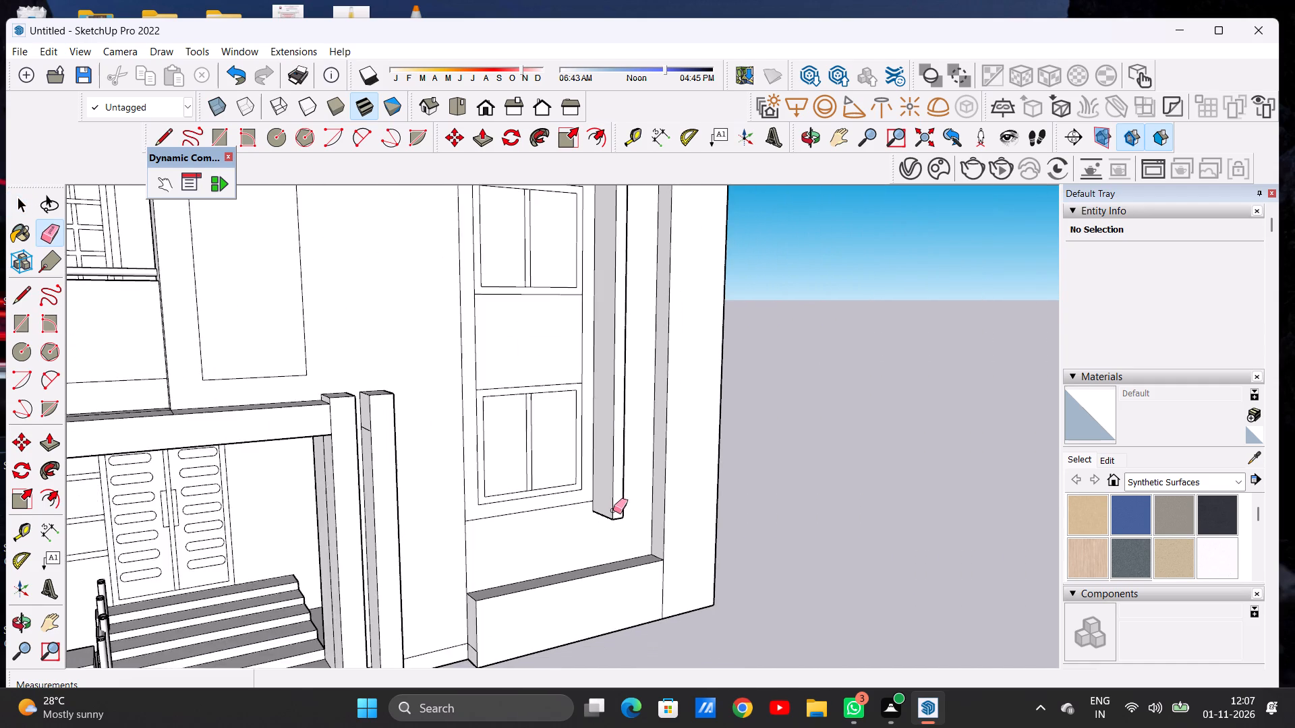
scroll(606, 497, down, 8)
scroll(529, 592, up, 20)
drag(571, 528, 573, 542)
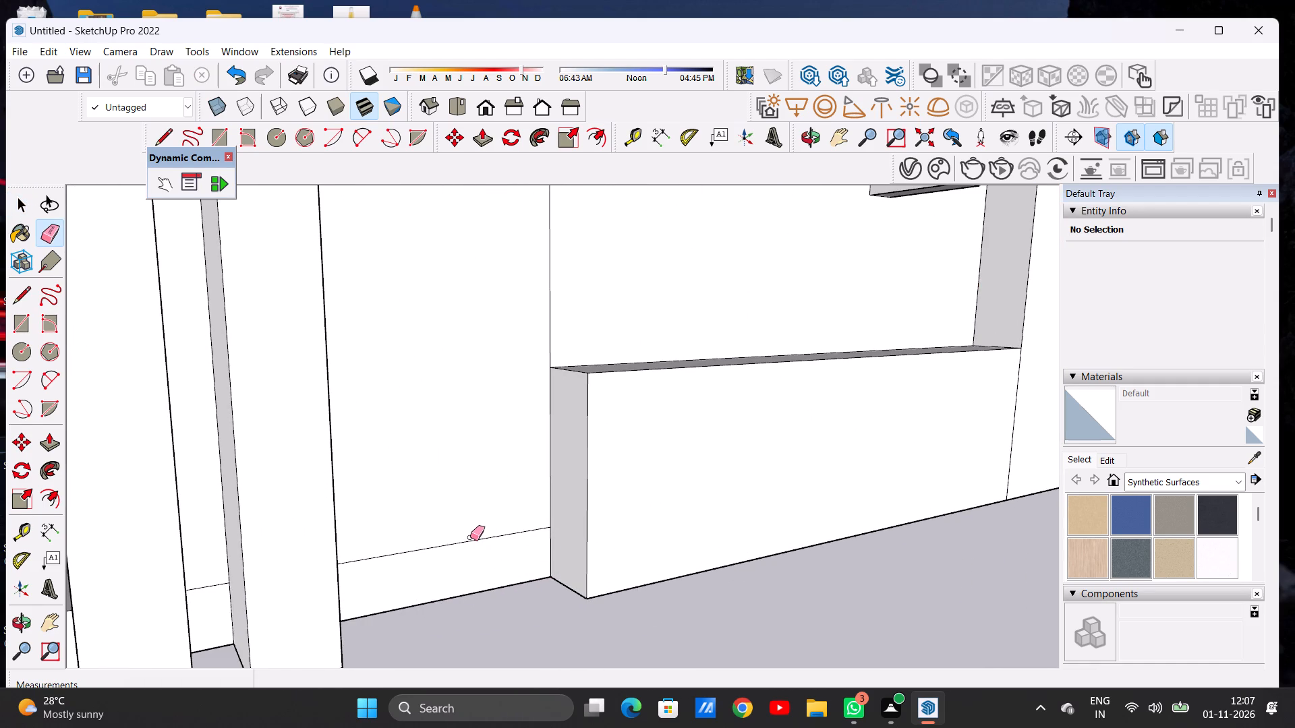
click(460, 541)
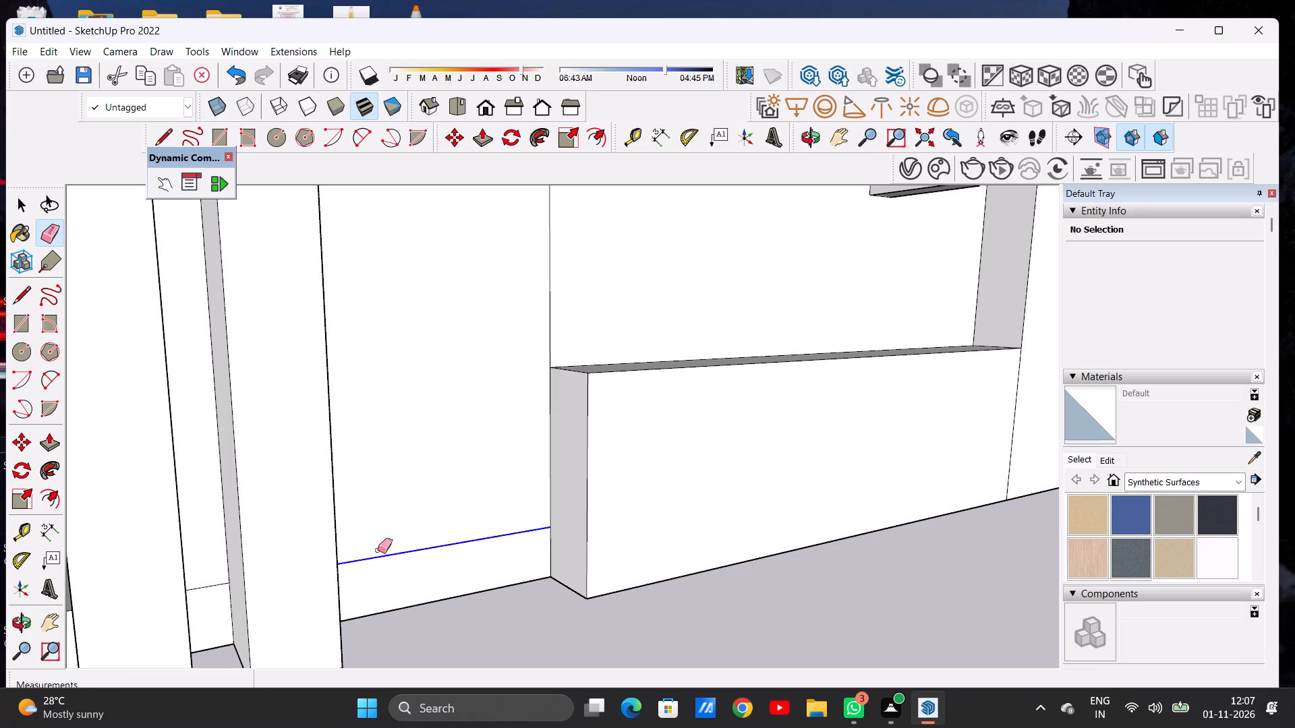
drag(208, 579, 213, 588)
Erase the vertical edge on the wall between the bottom of the window panel and the projecting lower wall panel.
scroll(356, 551, down, 3)
scroll(360, 558, up, 2)
scroll(361, 558, down, 12)
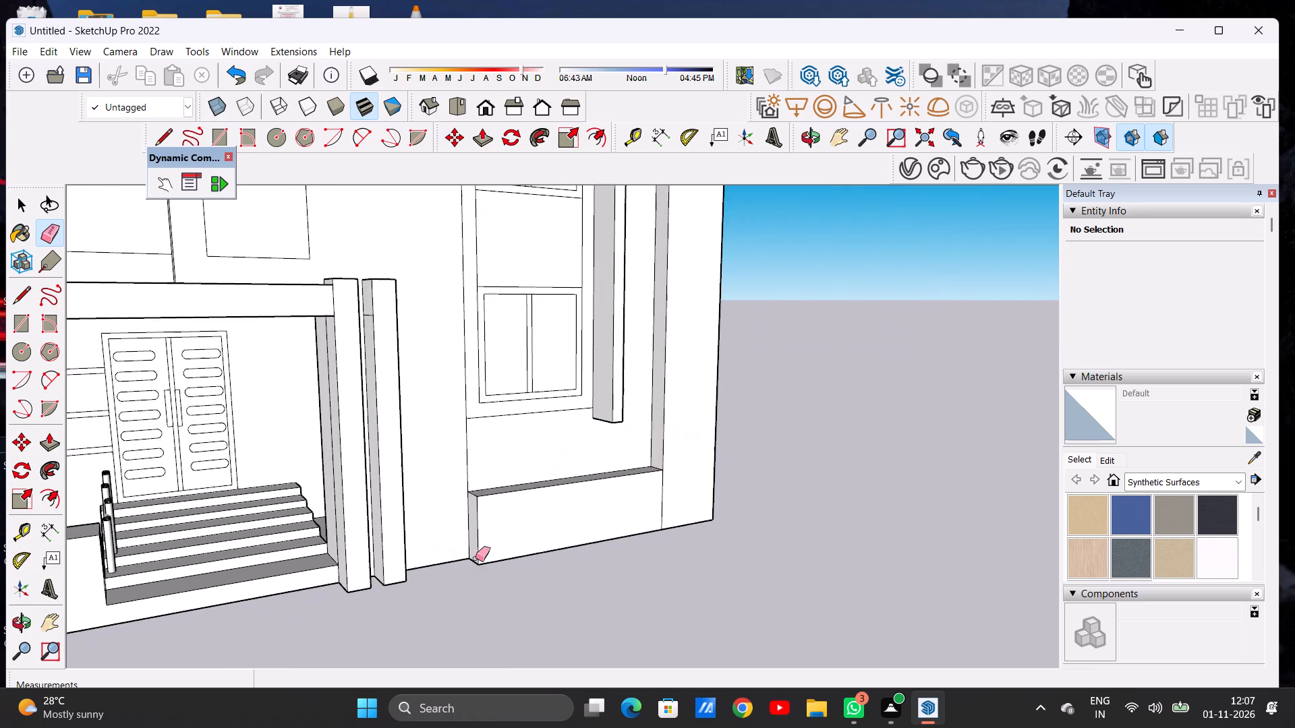
middle_drag(569, 560, 403, 530)
scroll(403, 563, down, 5)
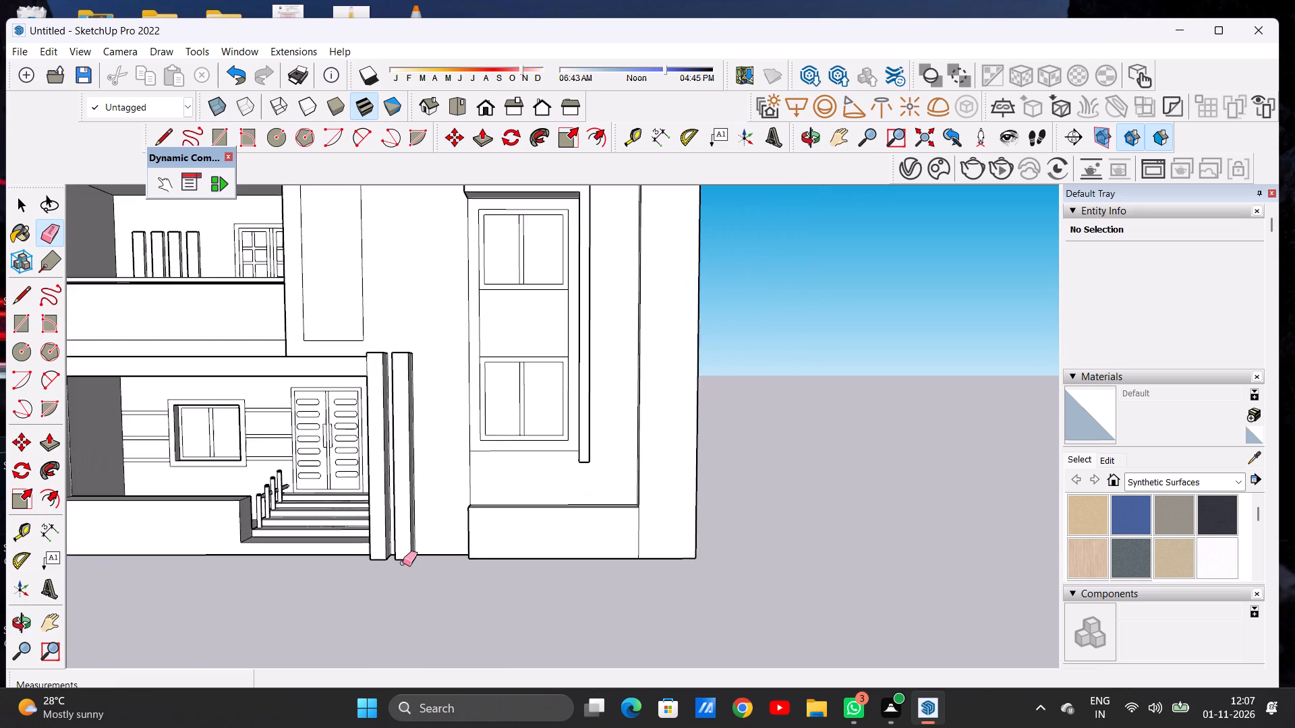
scroll(403, 563, down, 8)
middle_drag(411, 563, 415, 556)
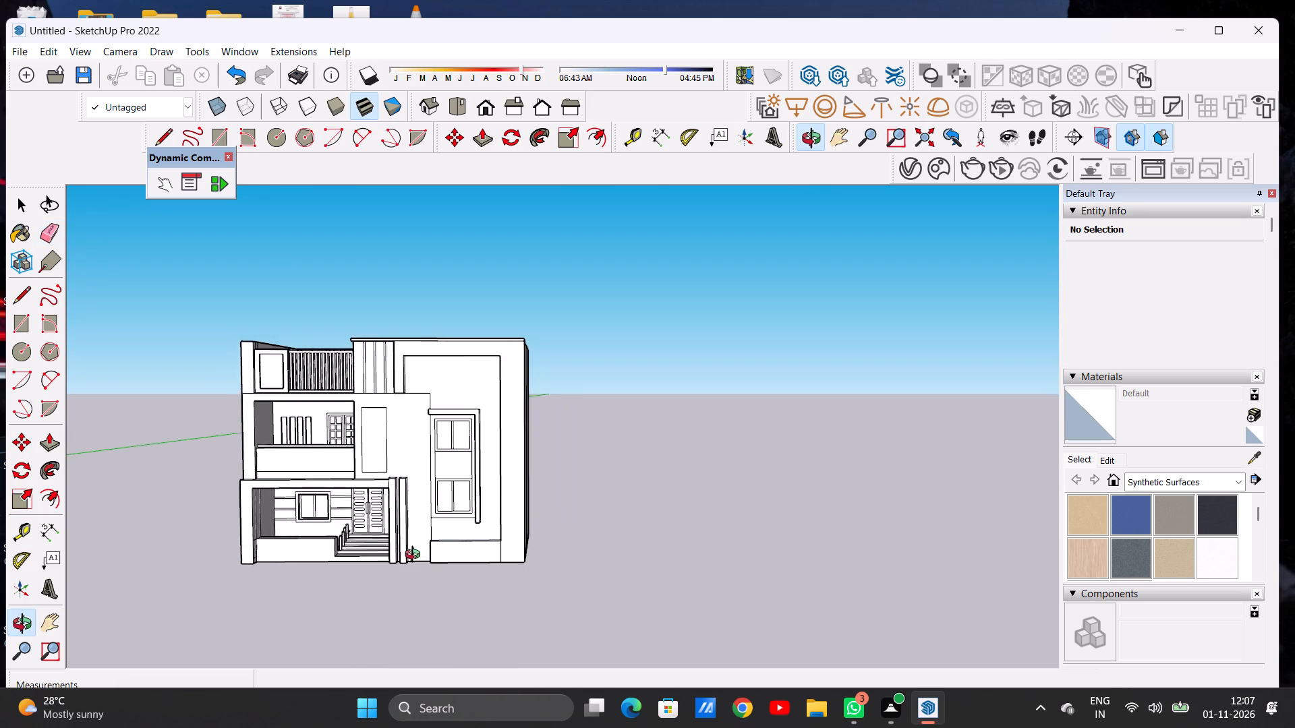
middle_drag(415, 556, 407, 555)
scroll(438, 530, up, 14)
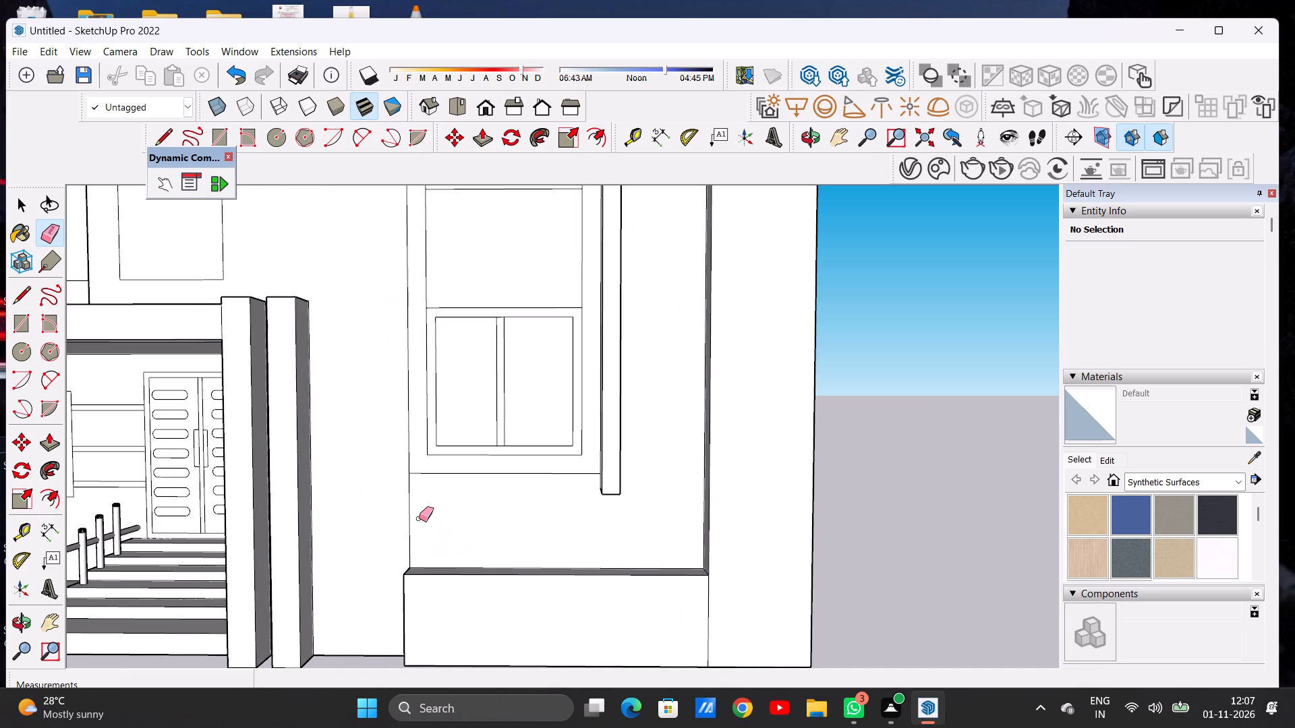
drag(417, 518, 403, 526)
scroll(403, 537, down, 6)
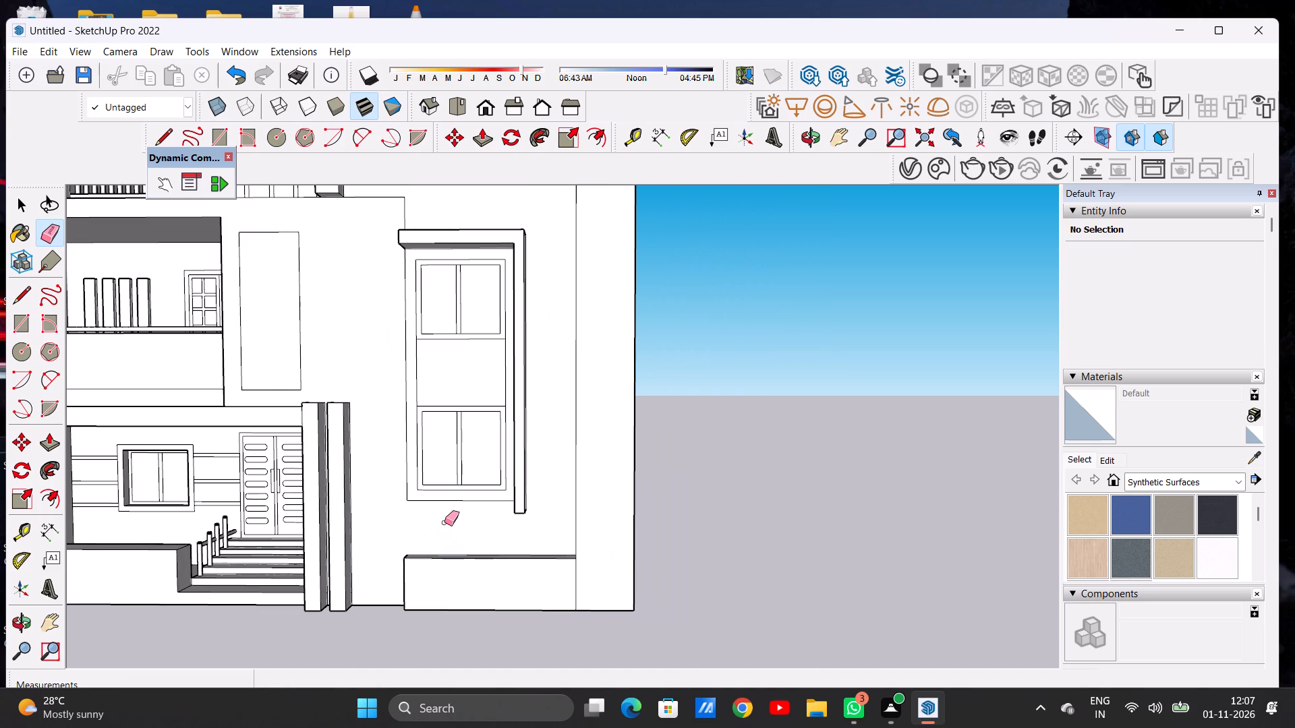
key(space)
Draw a horizontal line about 3' 4" long from near the top of the second entrance column to the window panel's vertical edge.
key(l)
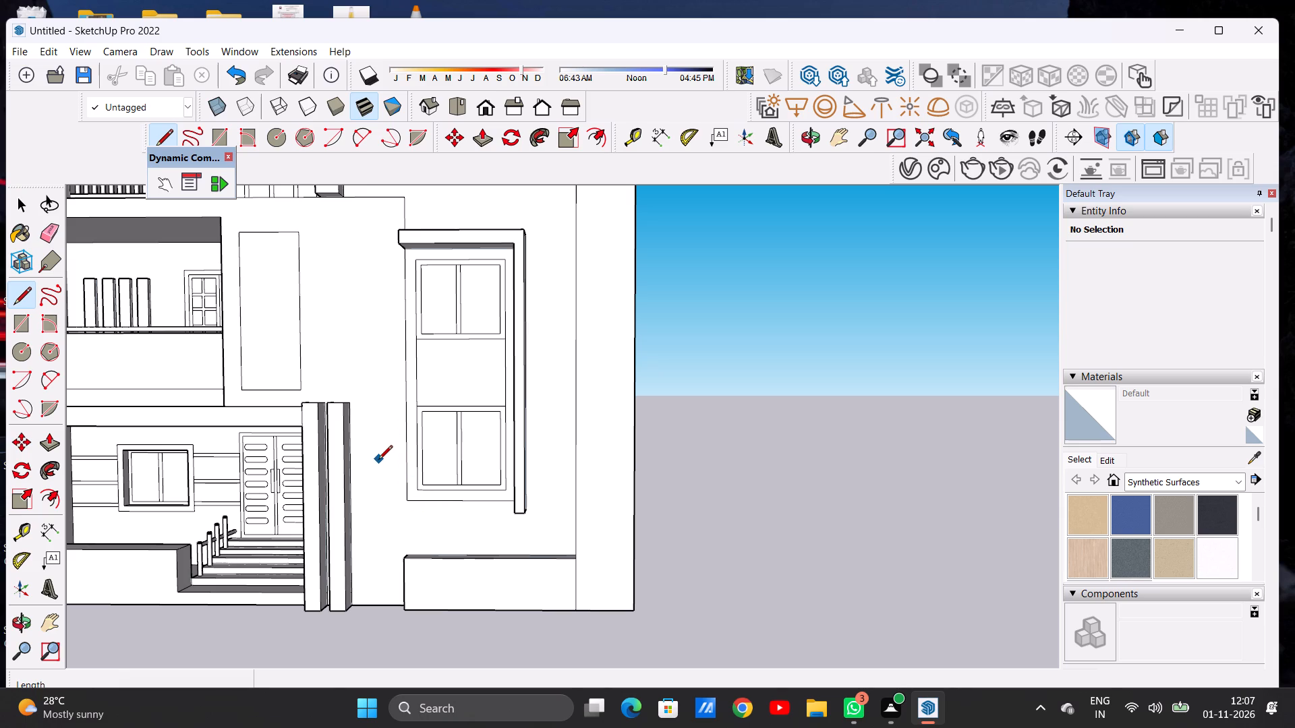
scroll(356, 399, up, 11)
click(341, 427)
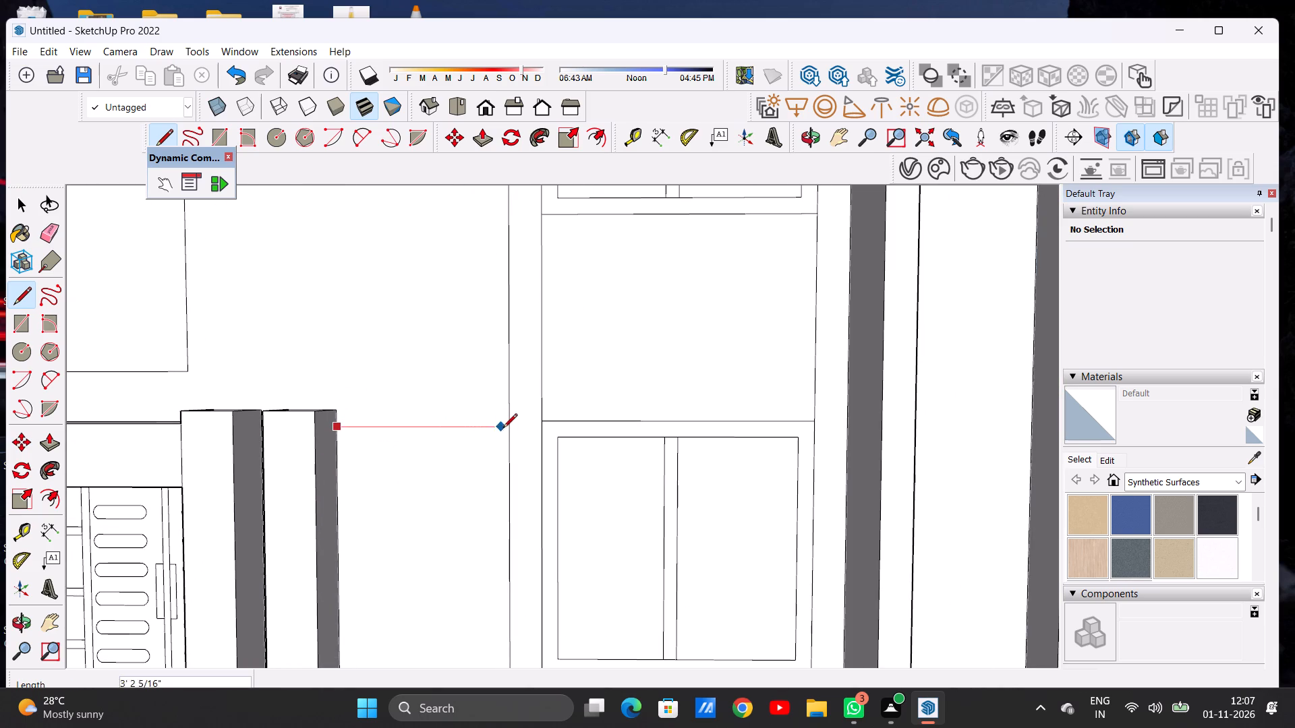
click(513, 428)
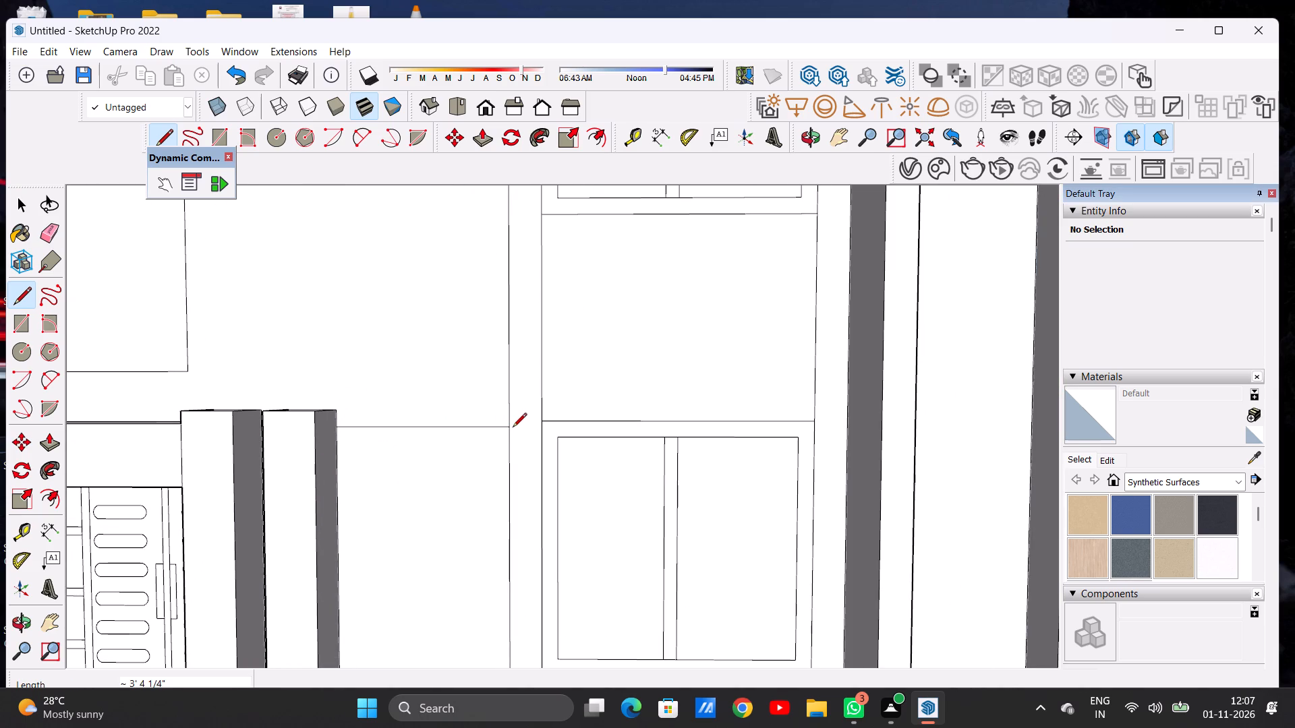
key(space)
Examine the whole front elevation, including the middle-level wall panel and the tall window bay.
scroll(341, 470, down, 12)
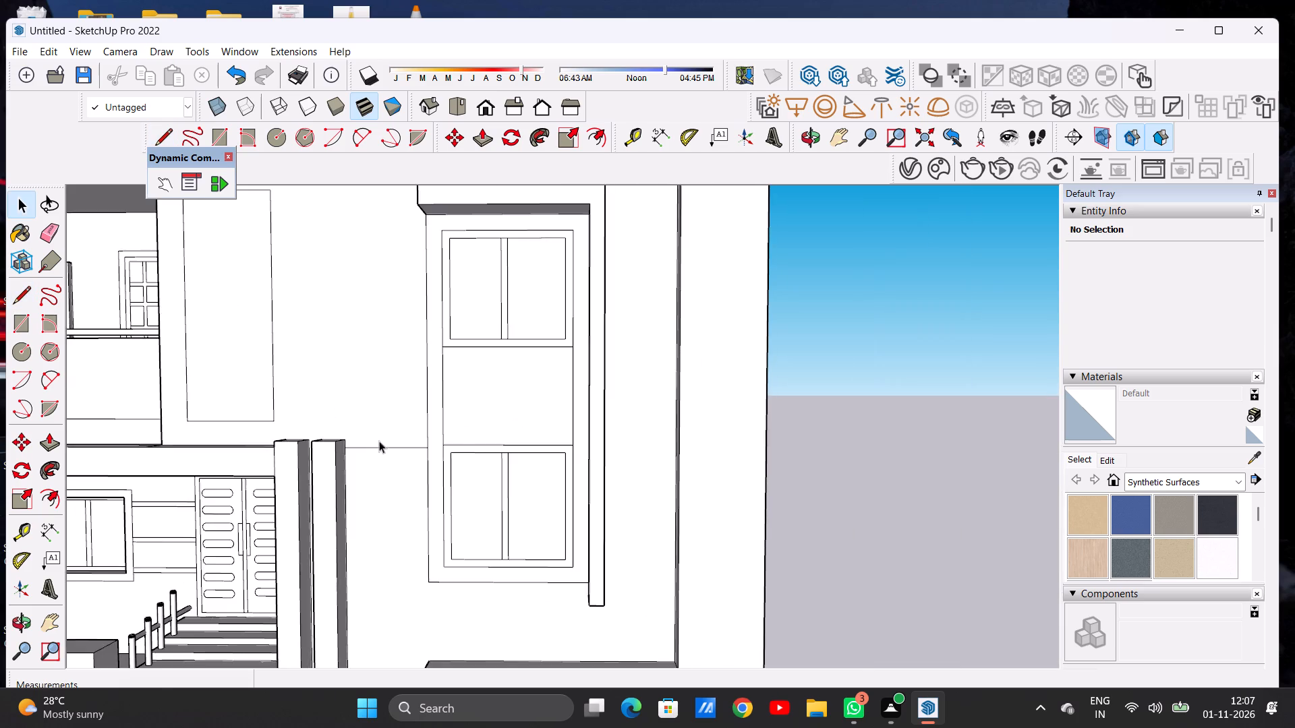
scroll(379, 441, down, 4)
middle_drag(370, 445, 396, 440)
scroll(418, 447, down, 11)
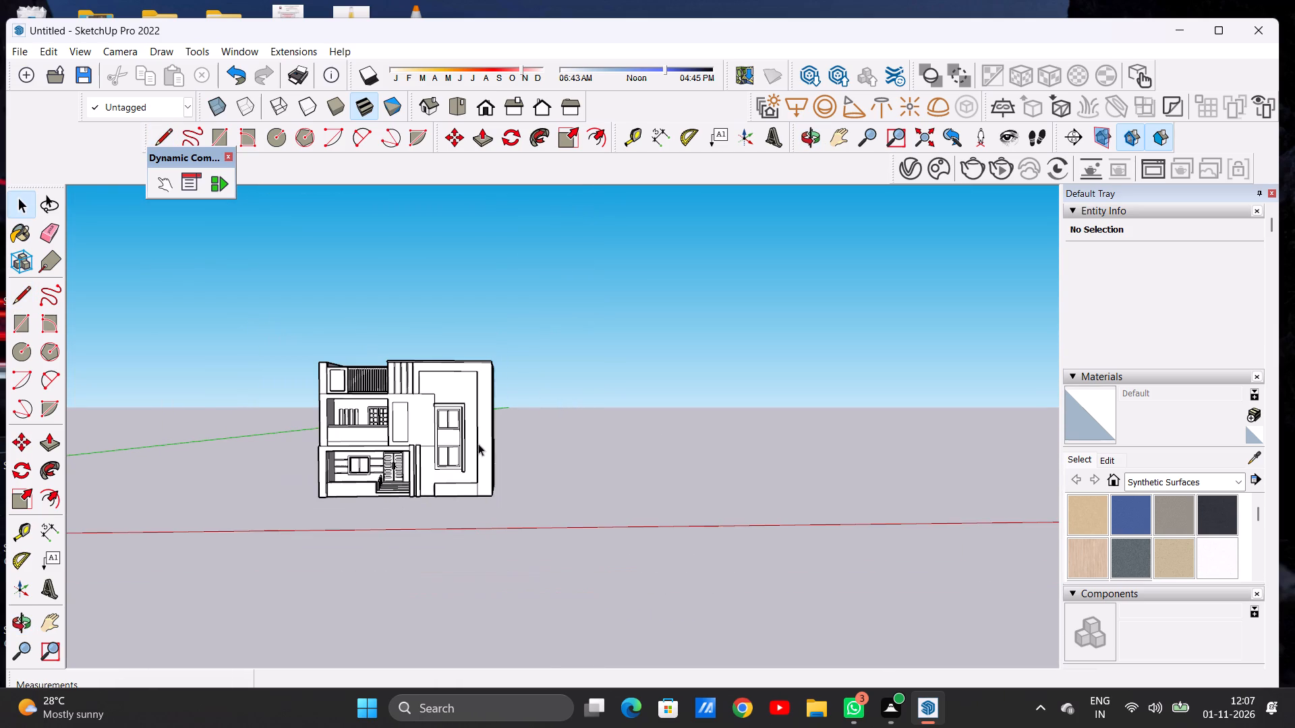
scroll(478, 444, down, 6)
scroll(424, 444, up, 3)
scroll(418, 445, down, 2)
scroll(418, 445, up, 6)
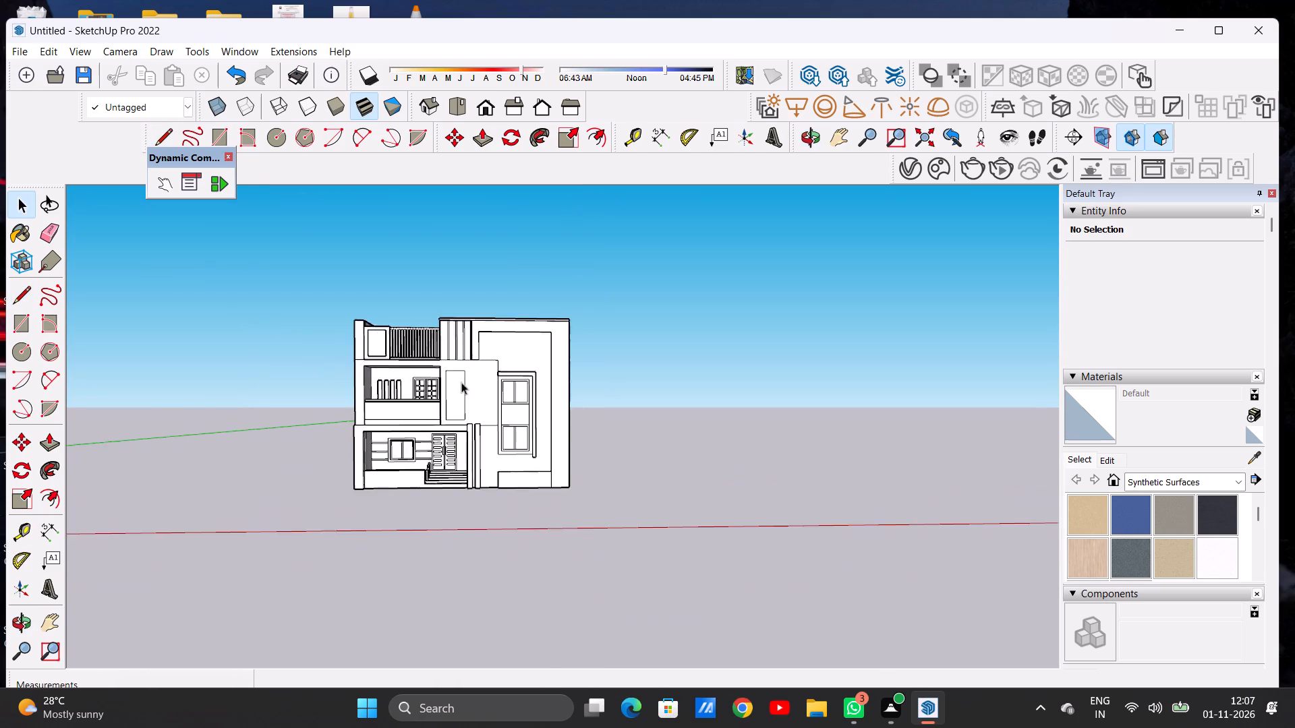
scroll(461, 382, up, 9)
scroll(449, 425, down, 1)
scroll(449, 425, up, 4)
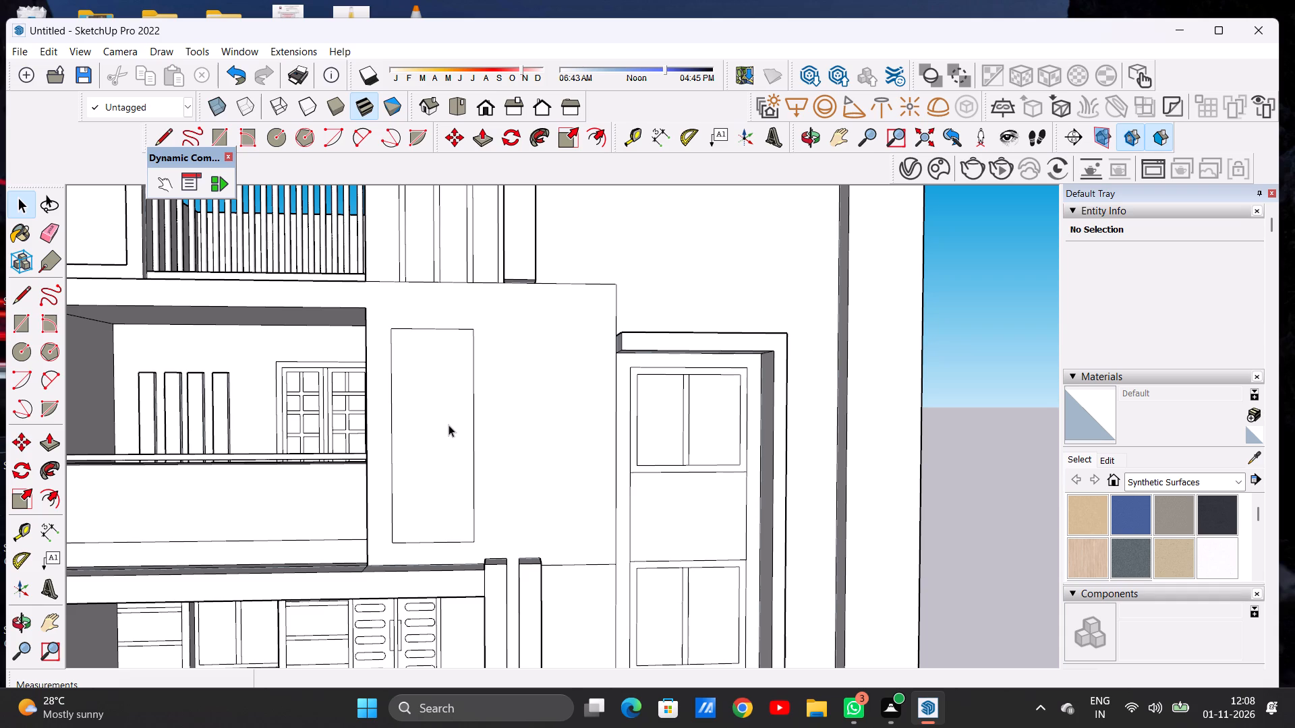
scroll(540, 472, down, 15)
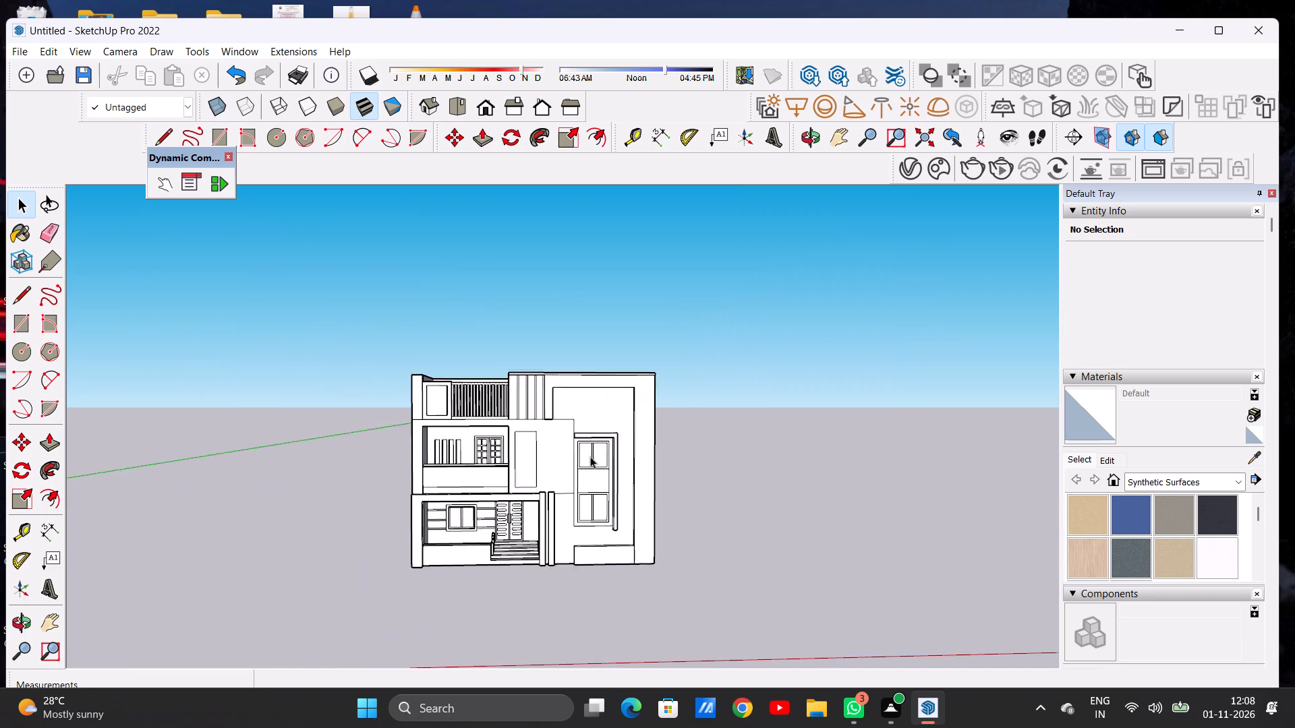
scroll(590, 456, down, 8)
scroll(589, 466, up, 13)
middle_drag(610, 473, 579, 481)
scroll(612, 486, down, 5)
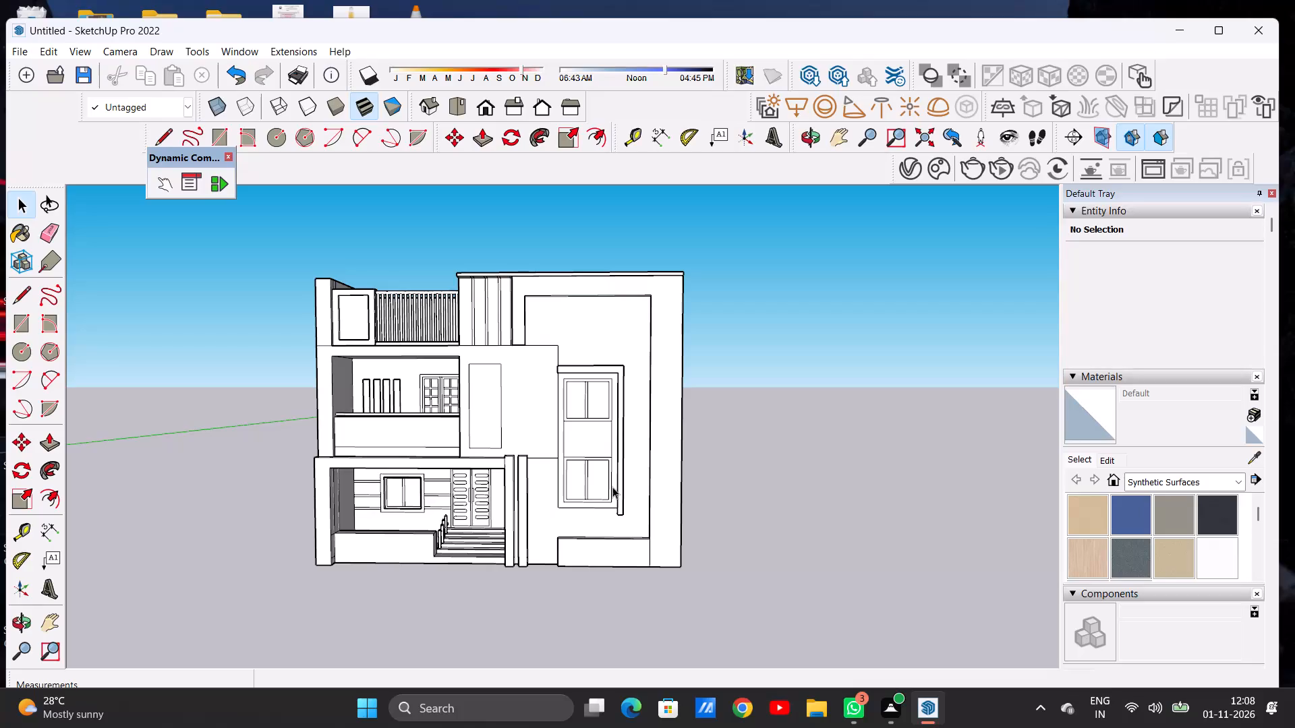
scroll(610, 516, down, 6)
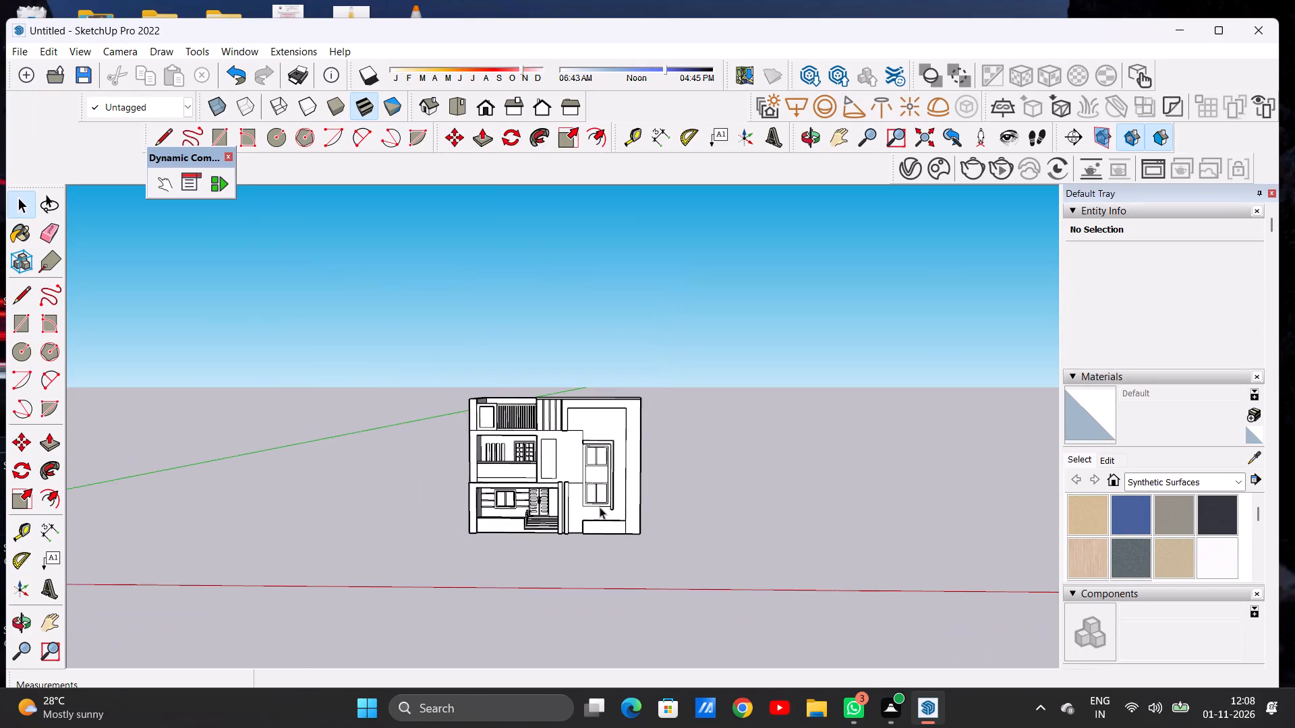
scroll(600, 507, down, 1)
scroll(601, 539, up, 15)
scroll(648, 475, down, 9)
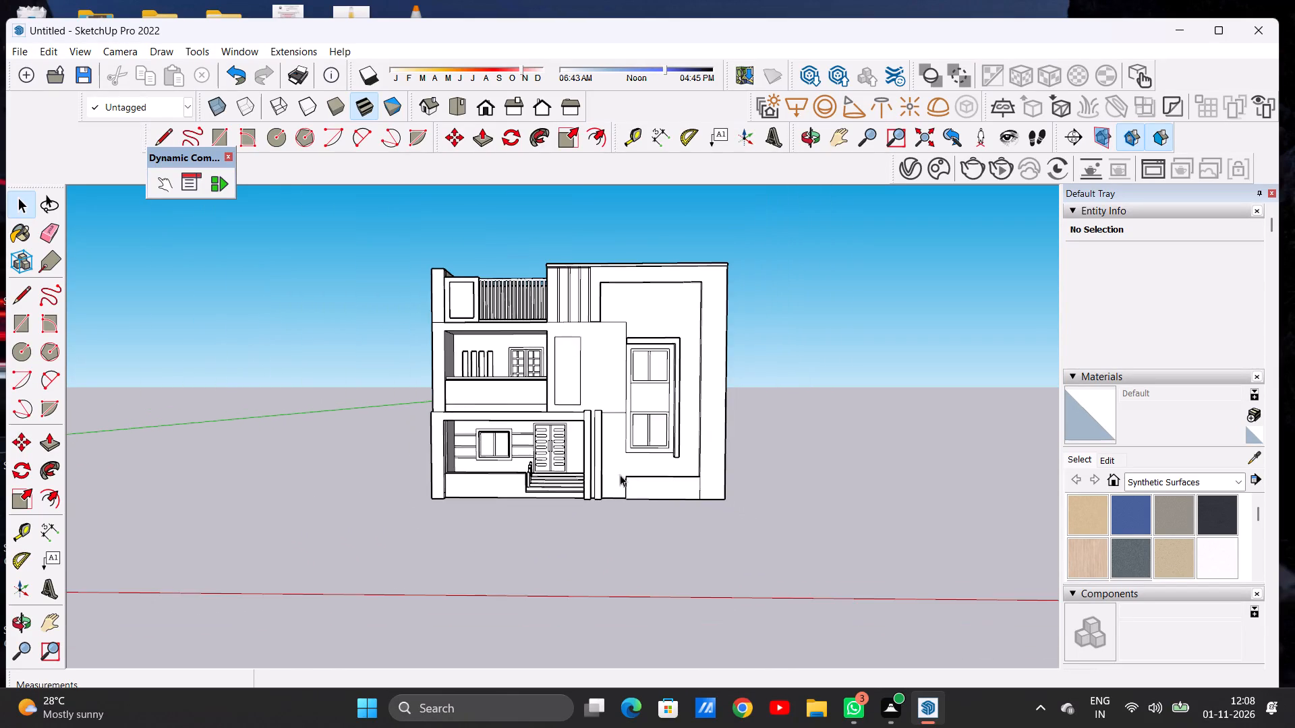
Draw a 40' by 3 3/8" rectangle along the house's base, from the porch's outer column corner to the opposite front wall corner.
middle_drag(583, 479, 601, 570)
scroll(618, 545, up, 3)
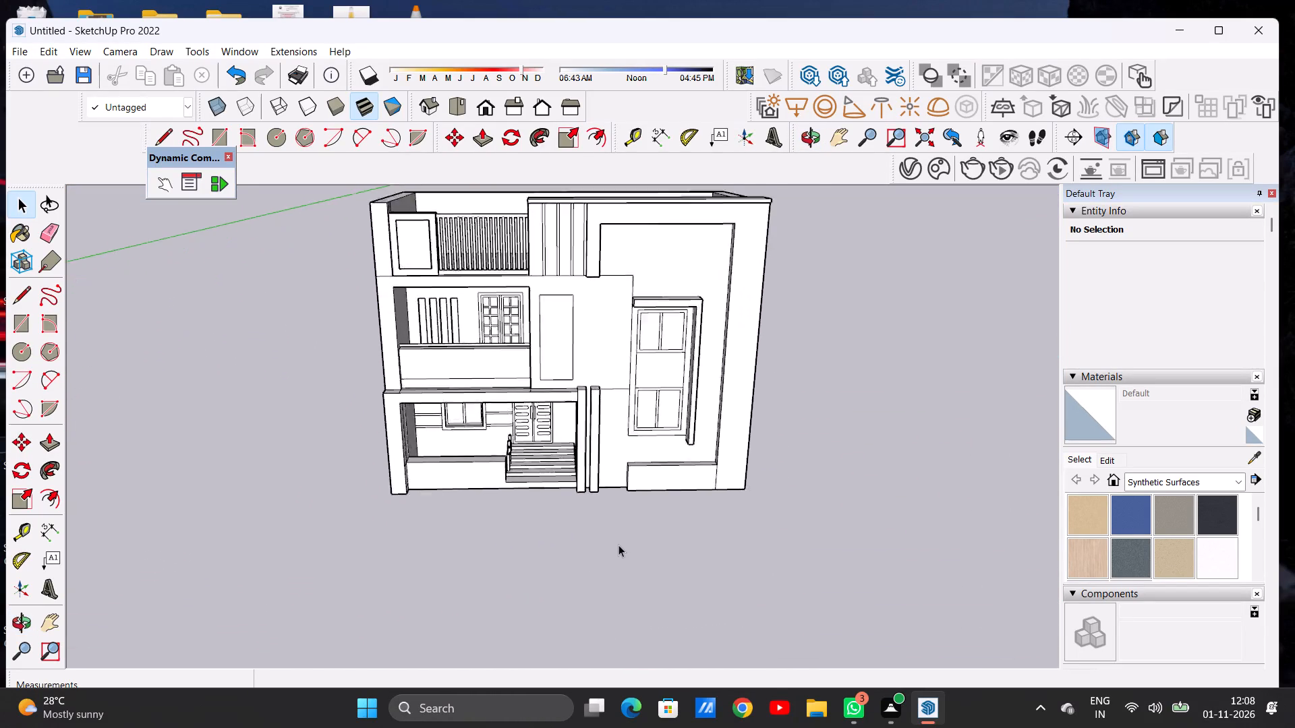
scroll(618, 545, up, 4)
middle_drag(681, 528, 653, 568)
scroll(622, 523, up, 2)
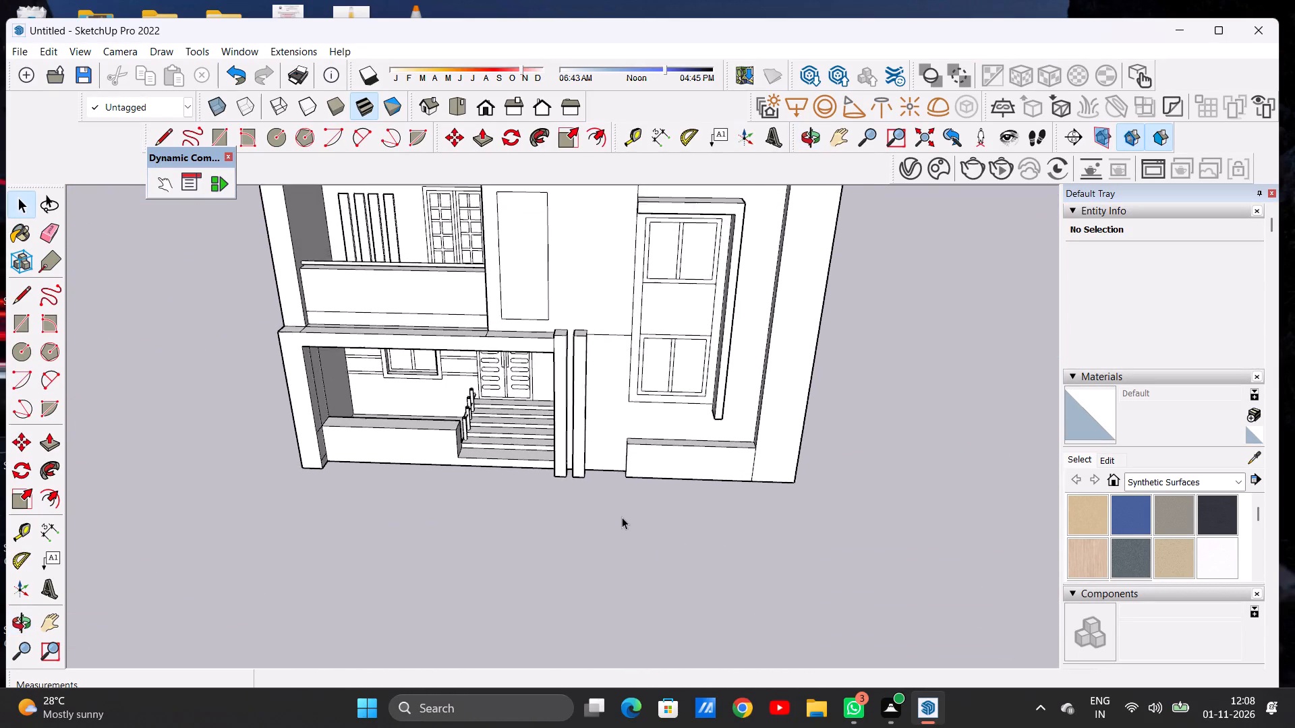
scroll(622, 517, up, 5)
scroll(645, 461, down, 7)
middle_click(594, 475)
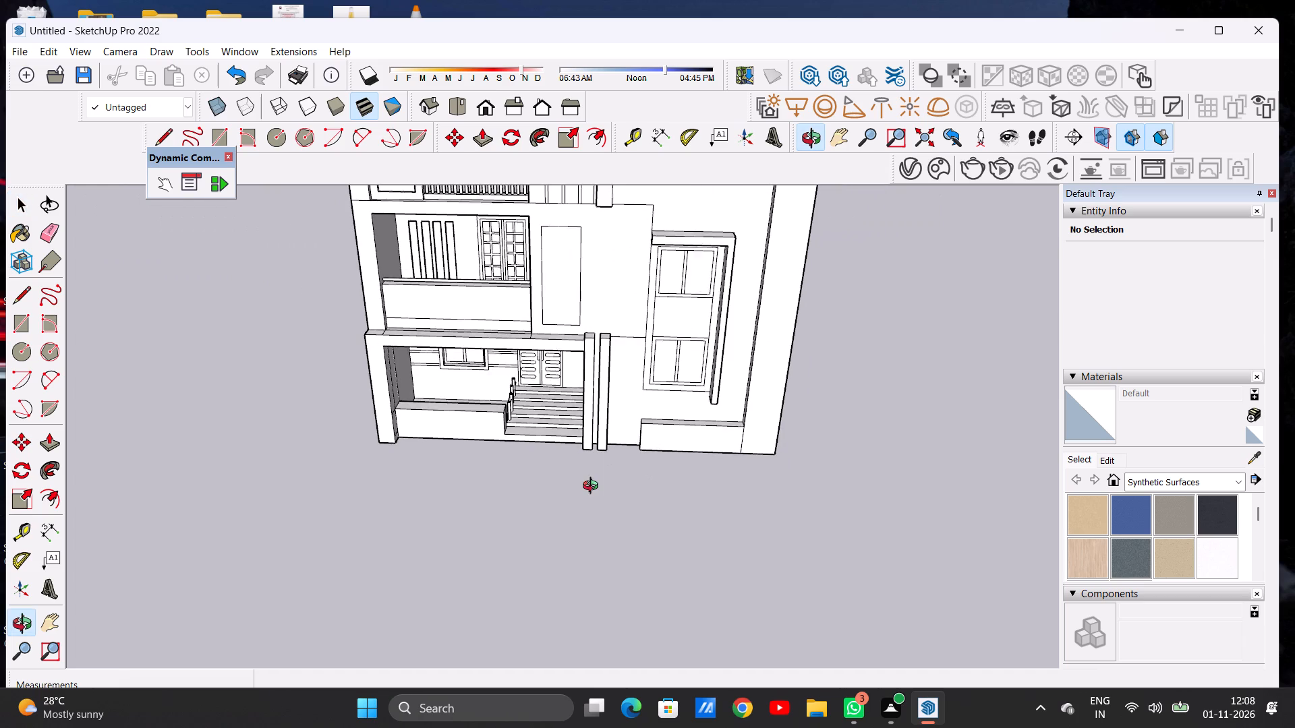
scroll(635, 467, up, 6)
key(r)
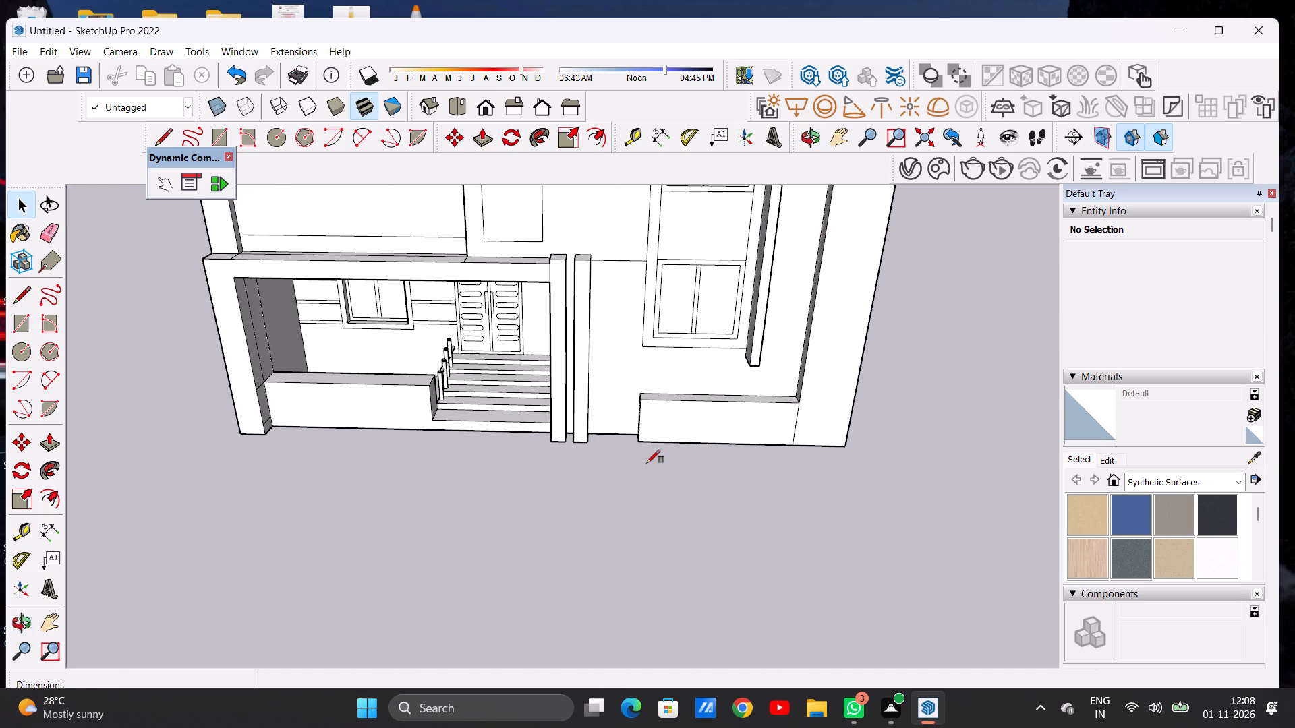
scroll(252, 450, up, 2)
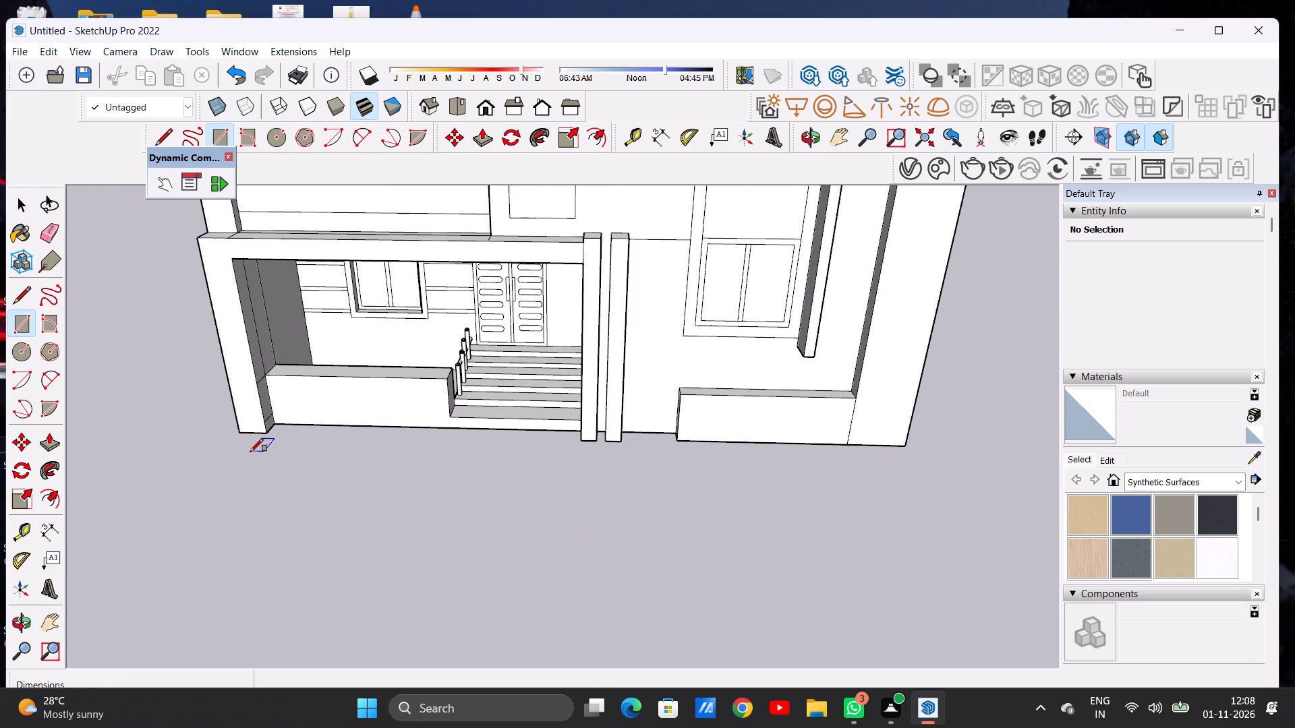
scroll(250, 452, up, 5)
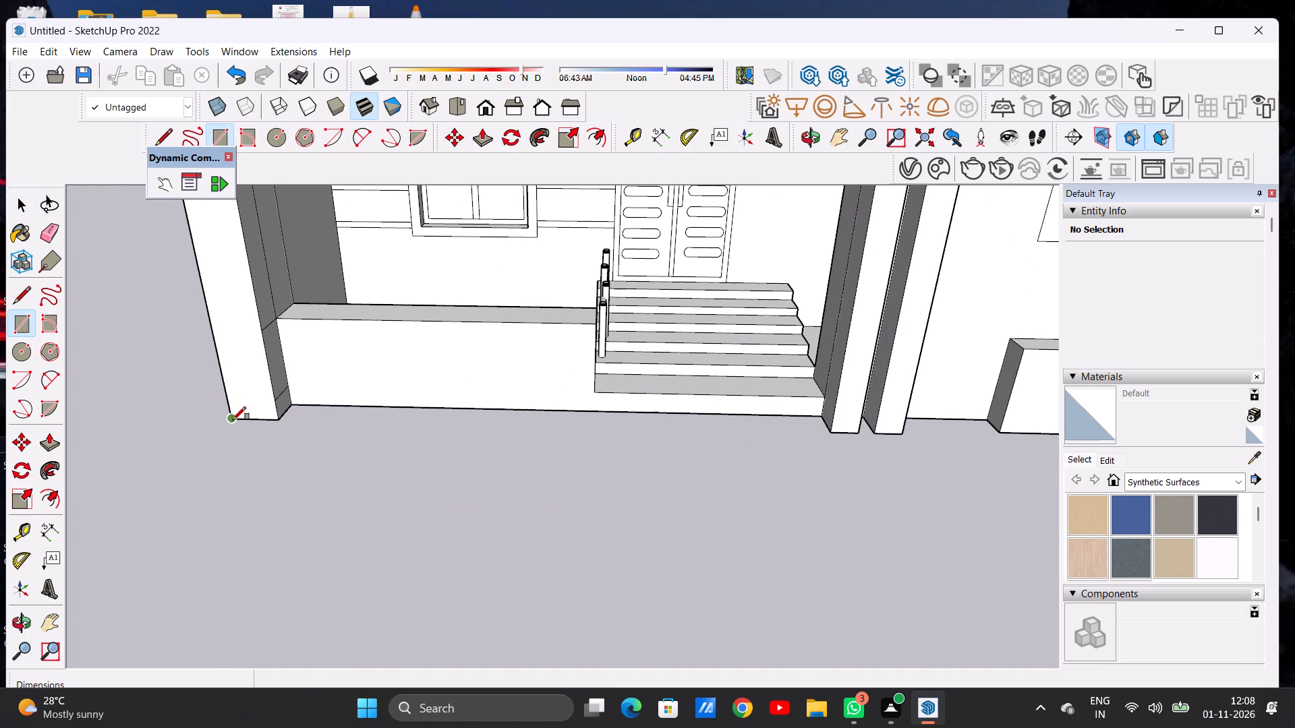
click(233, 420)
scroll(256, 437, down, 14)
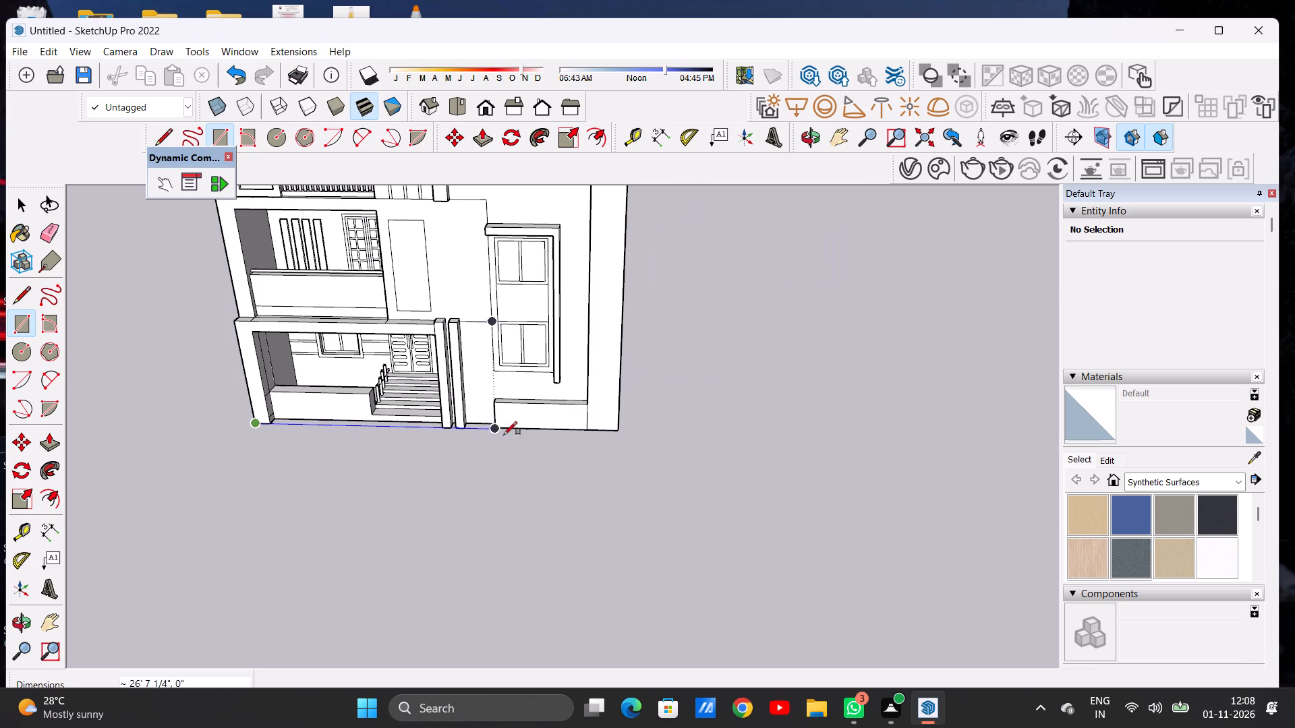
scroll(610, 436, up, 8)
scroll(610, 436, down, 1)
click(624, 429)
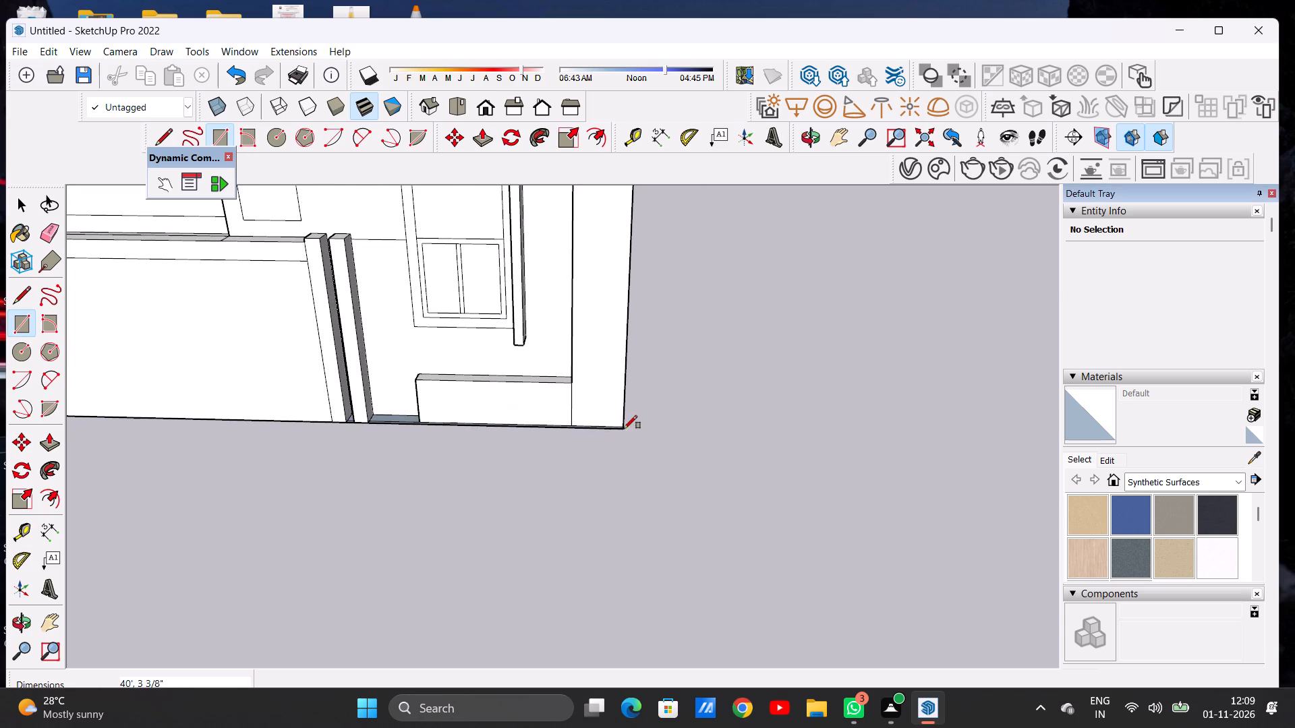
key(space)
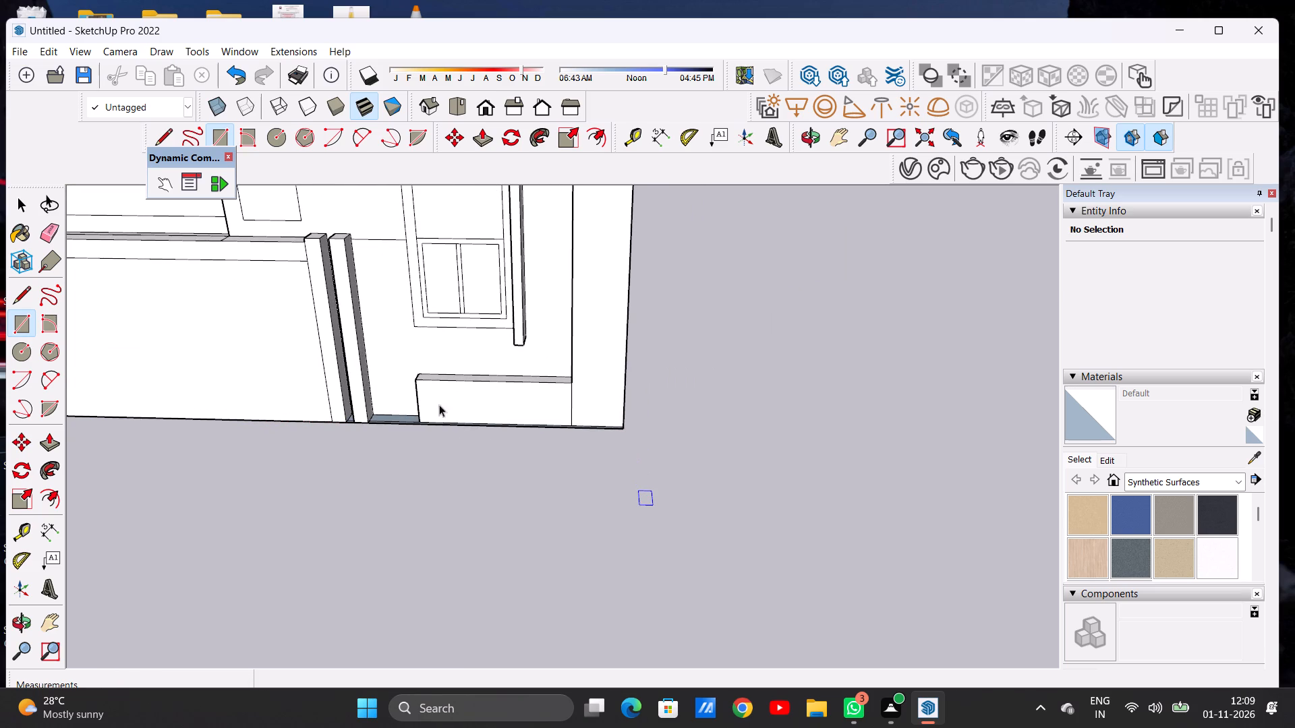
Delete the unwanted face covering the entrance porch opening.
click(273, 384)
key(Delete)
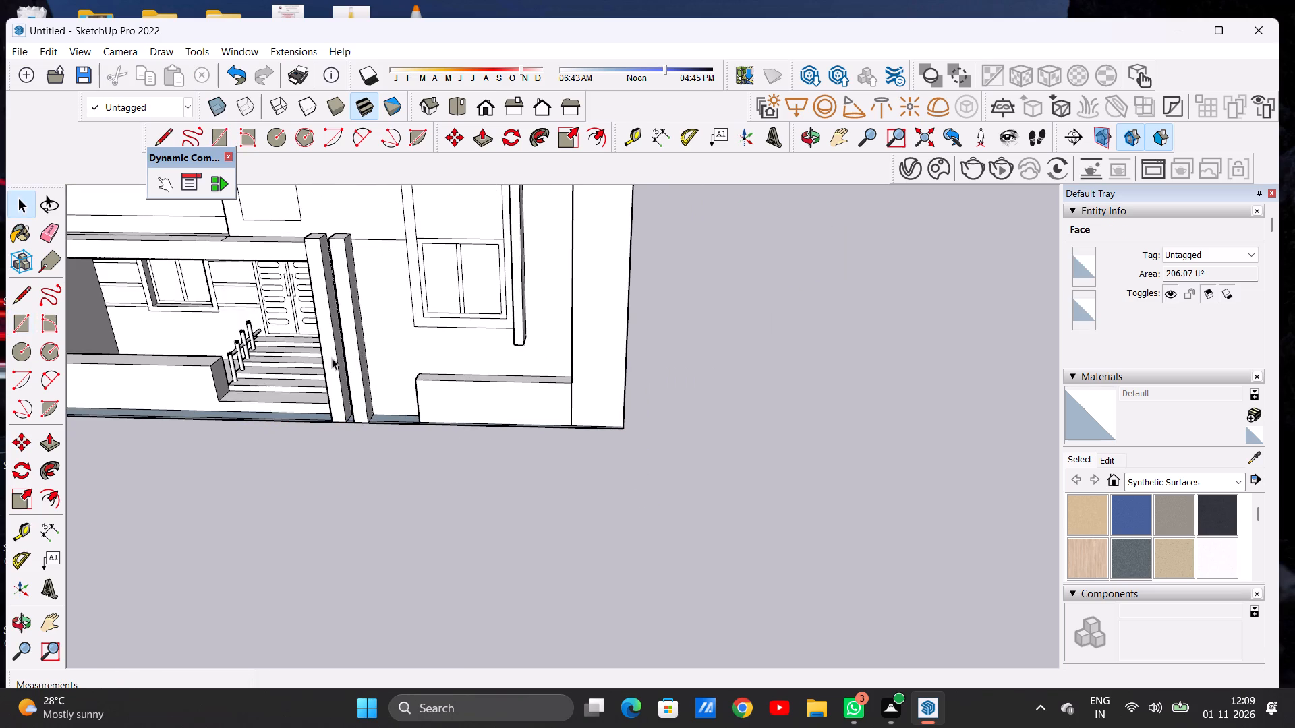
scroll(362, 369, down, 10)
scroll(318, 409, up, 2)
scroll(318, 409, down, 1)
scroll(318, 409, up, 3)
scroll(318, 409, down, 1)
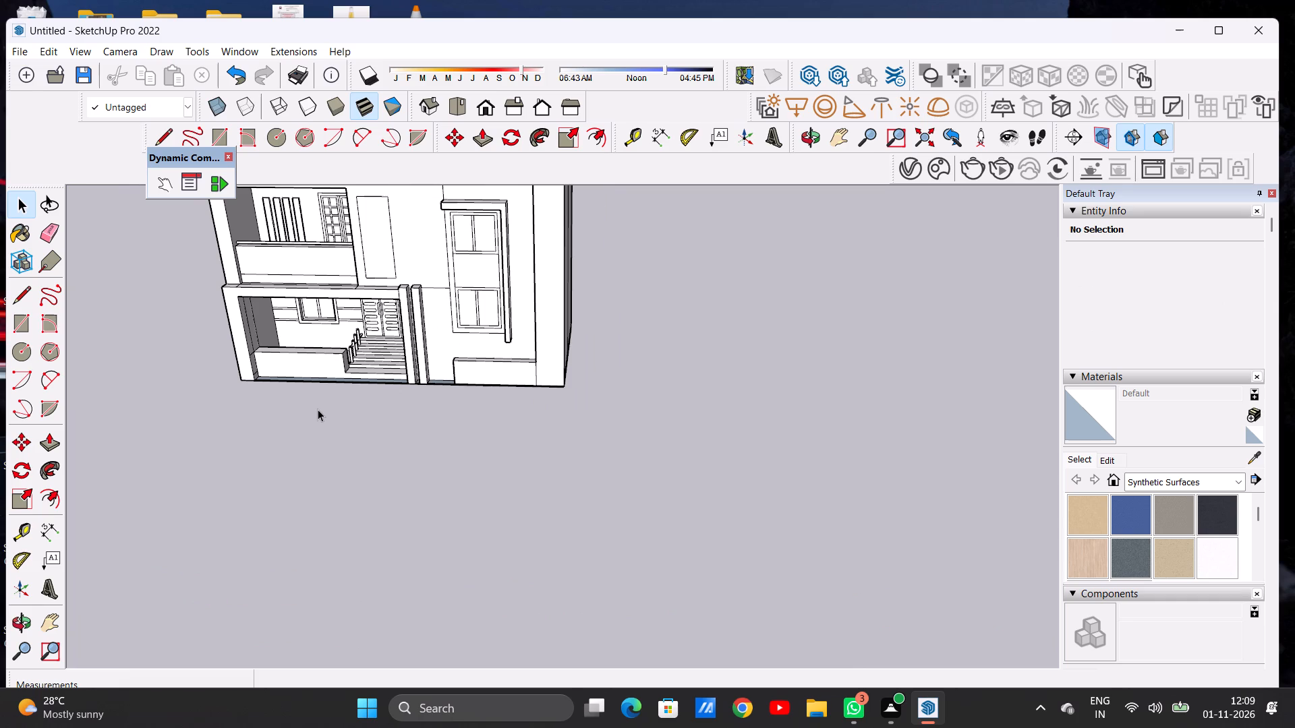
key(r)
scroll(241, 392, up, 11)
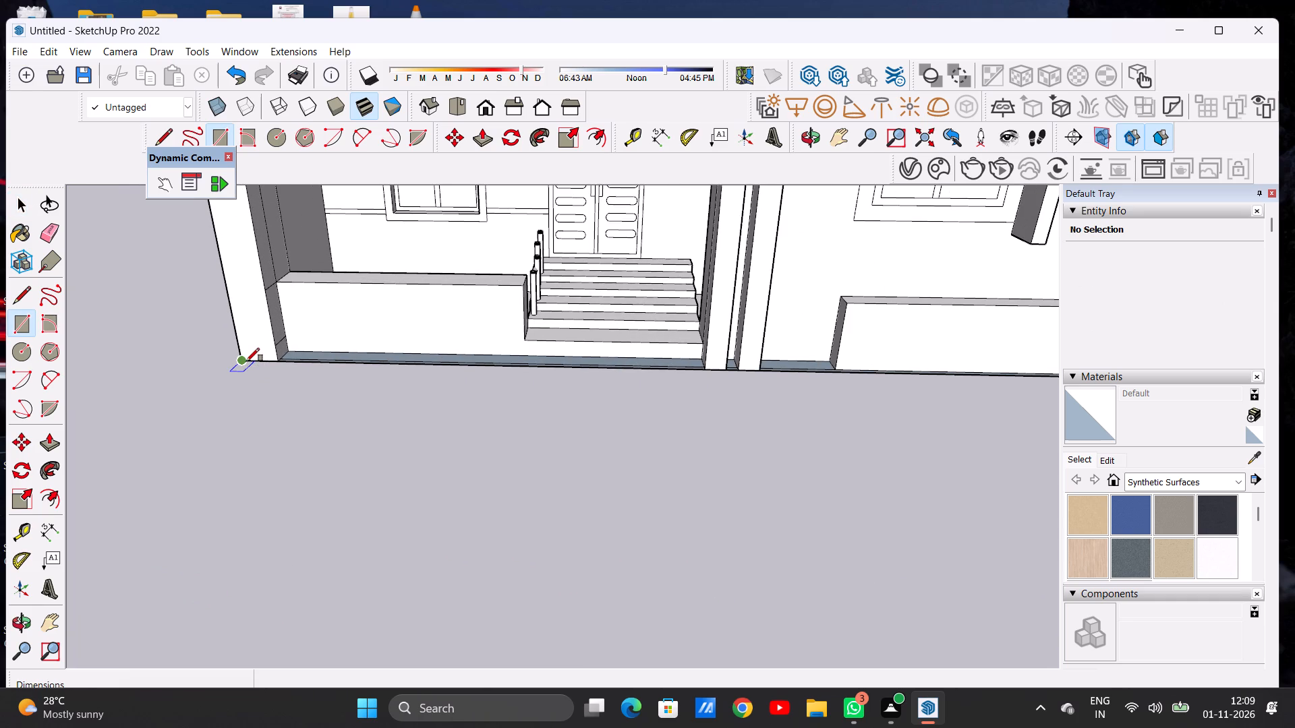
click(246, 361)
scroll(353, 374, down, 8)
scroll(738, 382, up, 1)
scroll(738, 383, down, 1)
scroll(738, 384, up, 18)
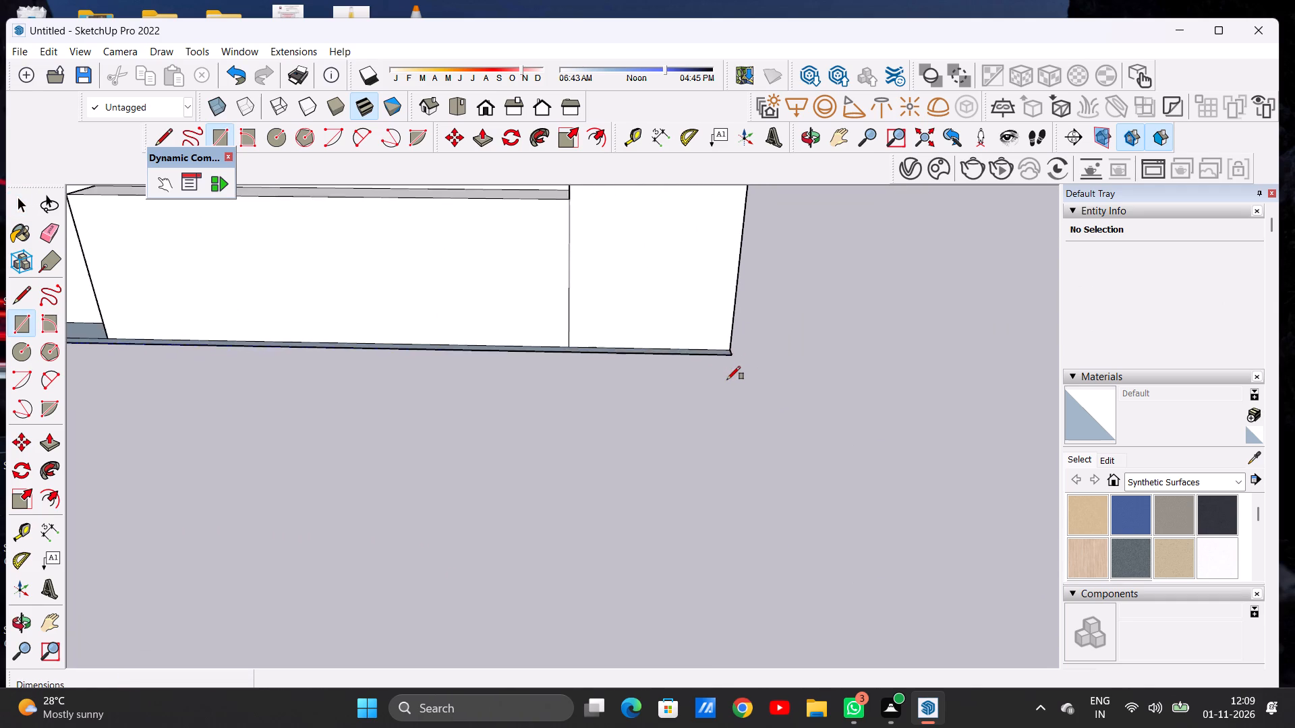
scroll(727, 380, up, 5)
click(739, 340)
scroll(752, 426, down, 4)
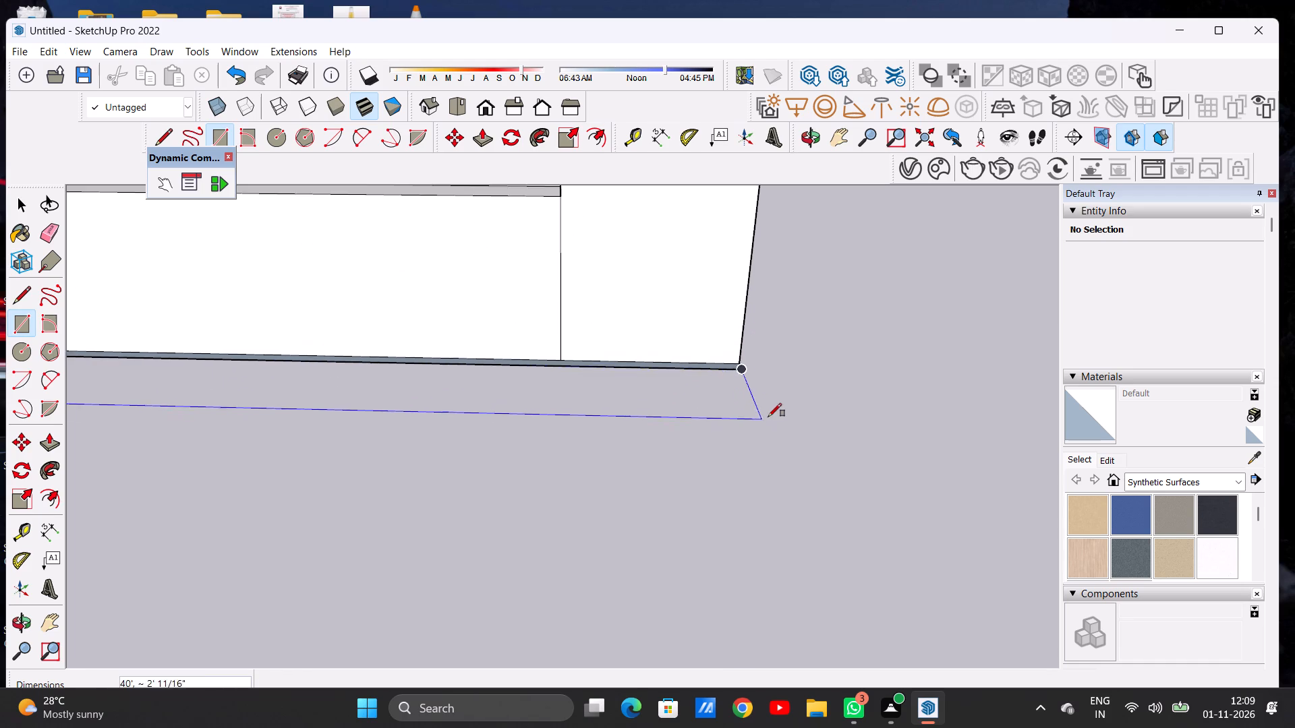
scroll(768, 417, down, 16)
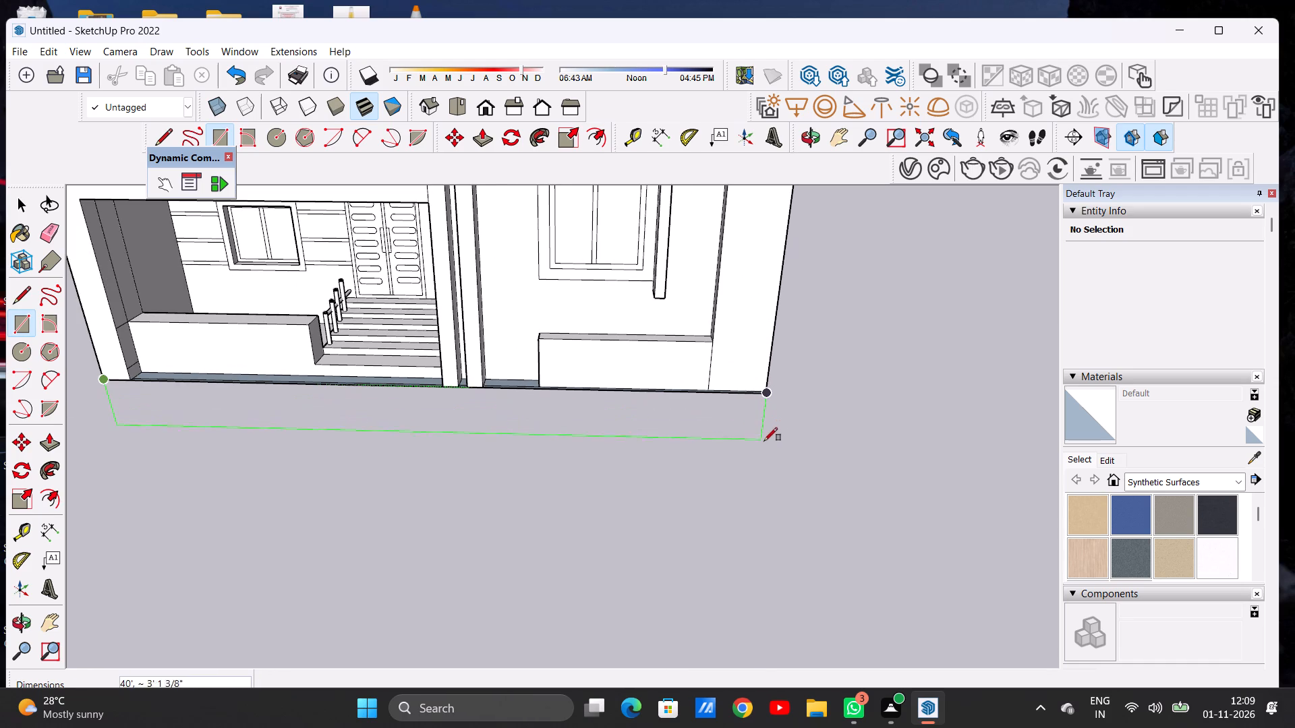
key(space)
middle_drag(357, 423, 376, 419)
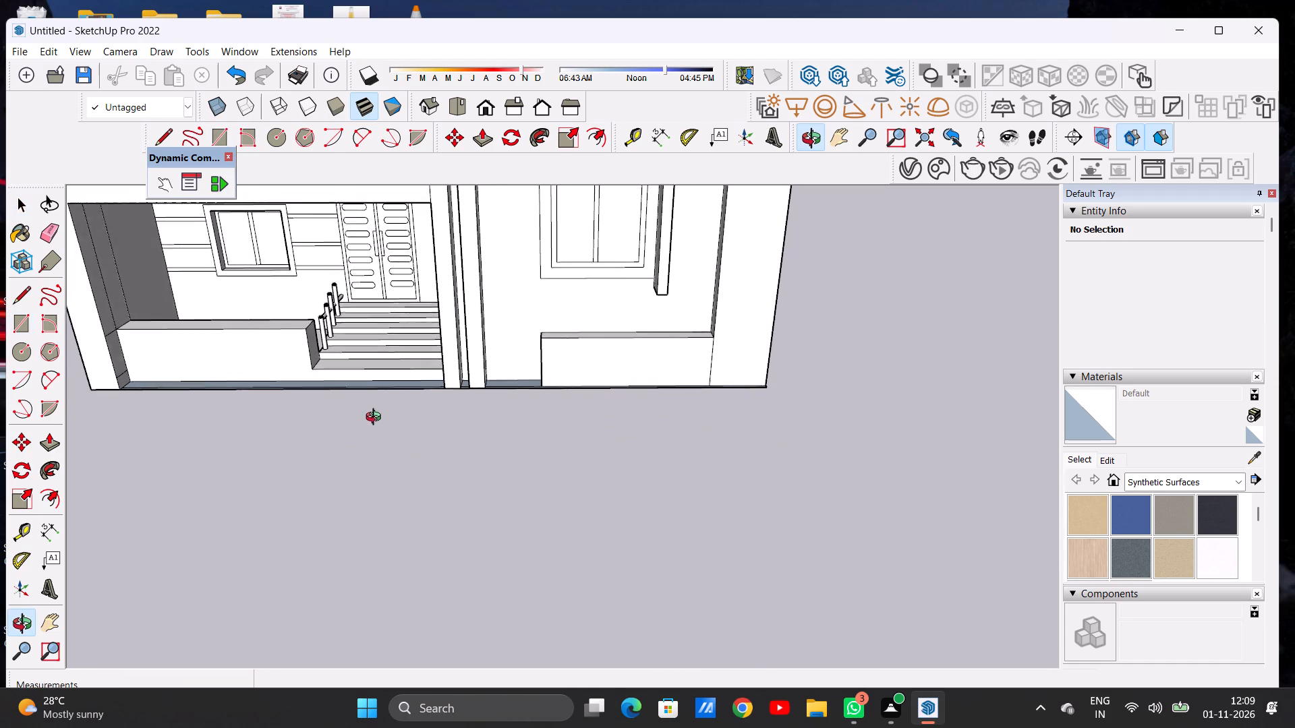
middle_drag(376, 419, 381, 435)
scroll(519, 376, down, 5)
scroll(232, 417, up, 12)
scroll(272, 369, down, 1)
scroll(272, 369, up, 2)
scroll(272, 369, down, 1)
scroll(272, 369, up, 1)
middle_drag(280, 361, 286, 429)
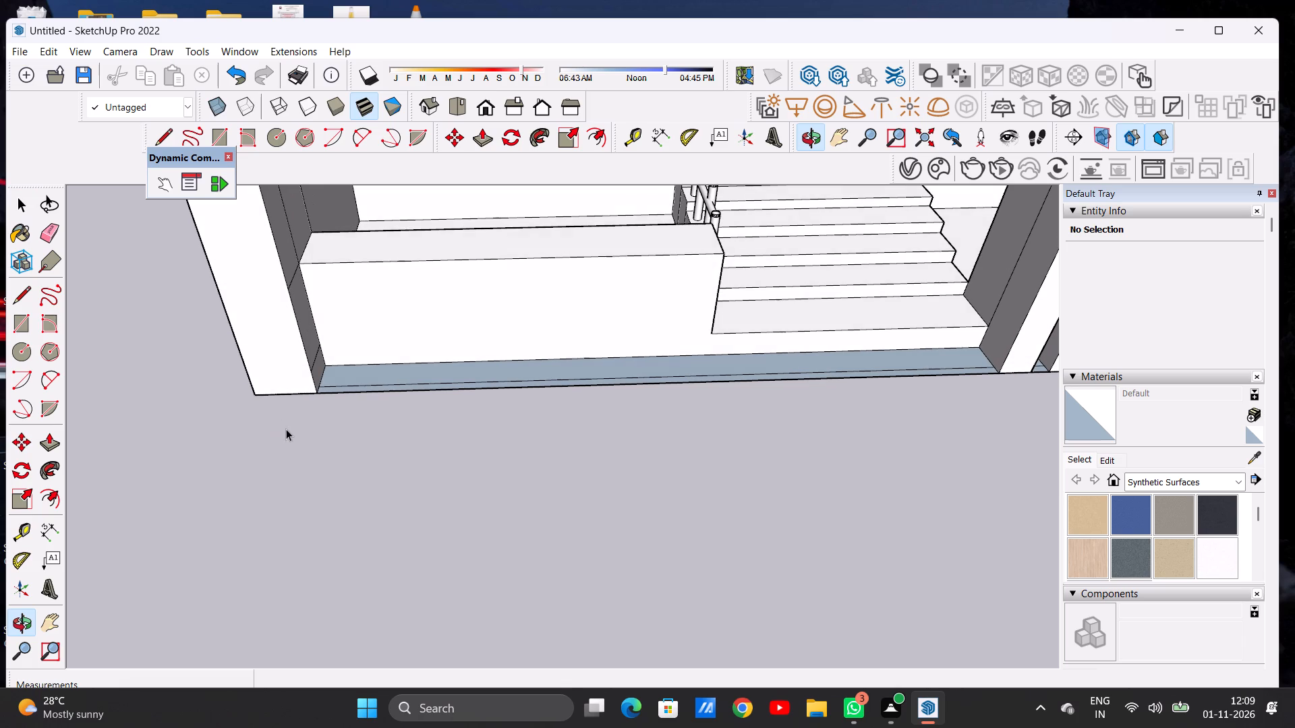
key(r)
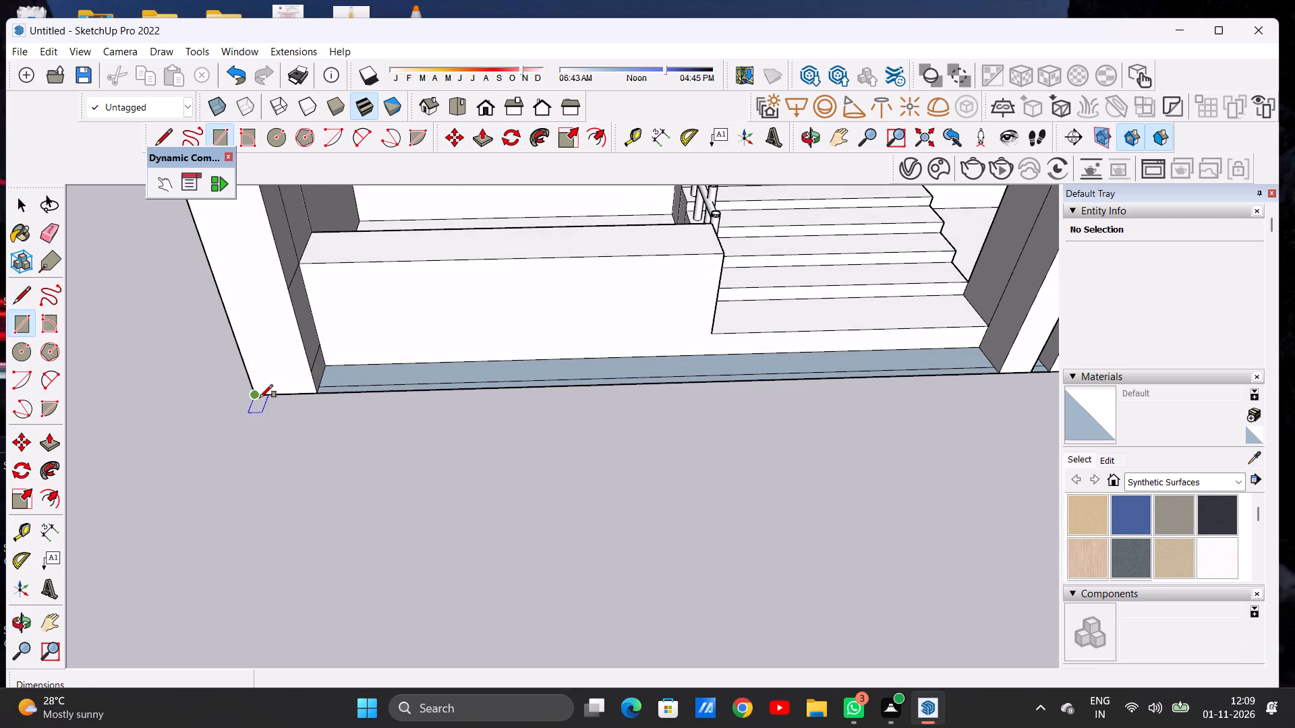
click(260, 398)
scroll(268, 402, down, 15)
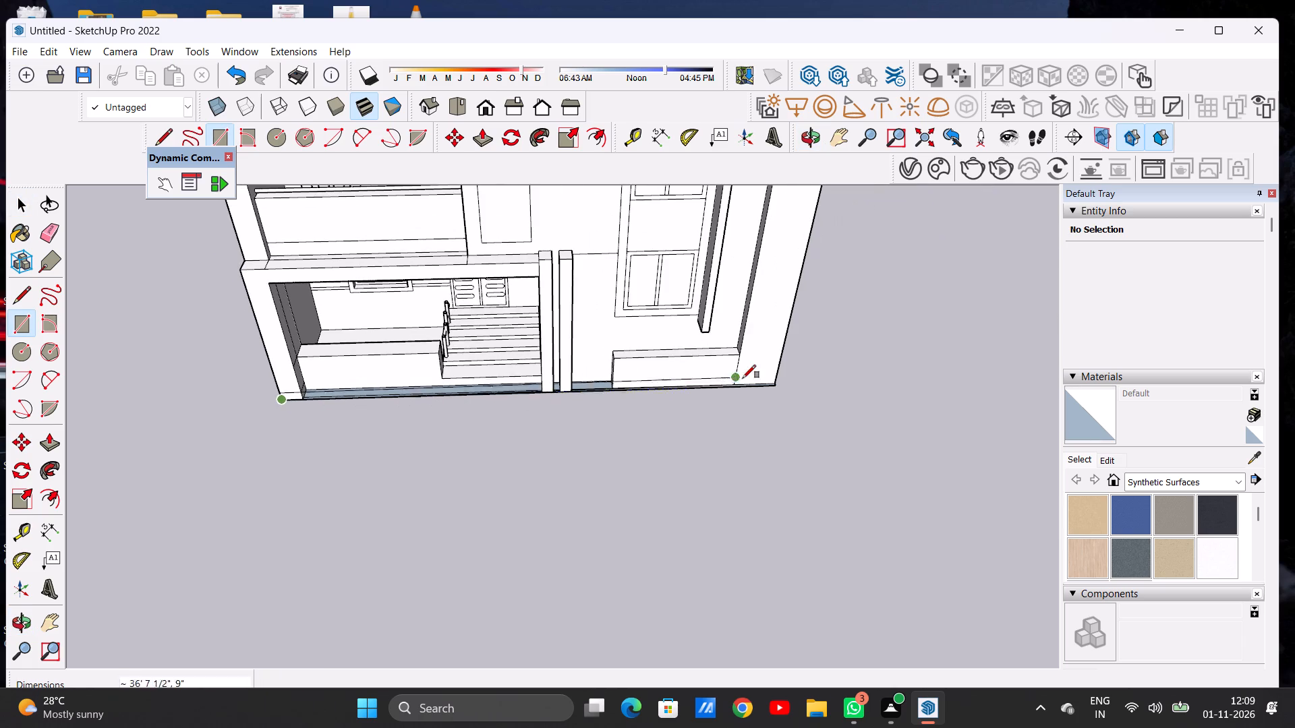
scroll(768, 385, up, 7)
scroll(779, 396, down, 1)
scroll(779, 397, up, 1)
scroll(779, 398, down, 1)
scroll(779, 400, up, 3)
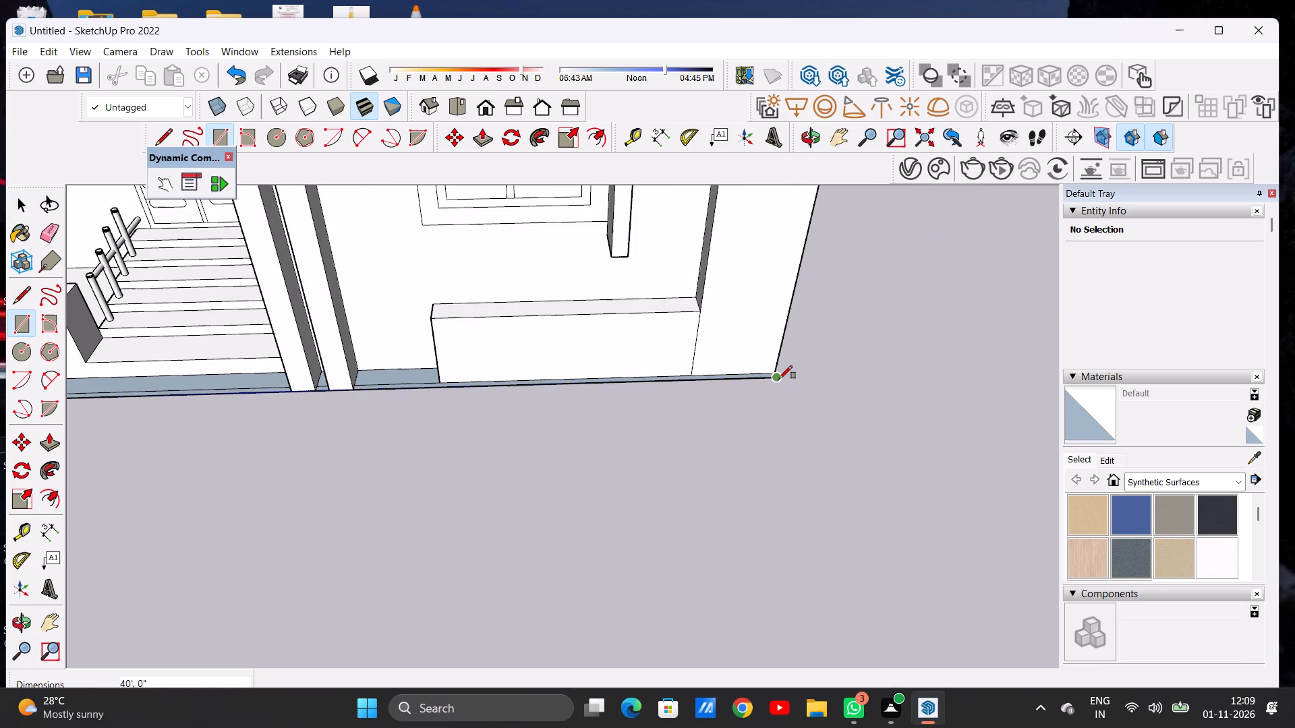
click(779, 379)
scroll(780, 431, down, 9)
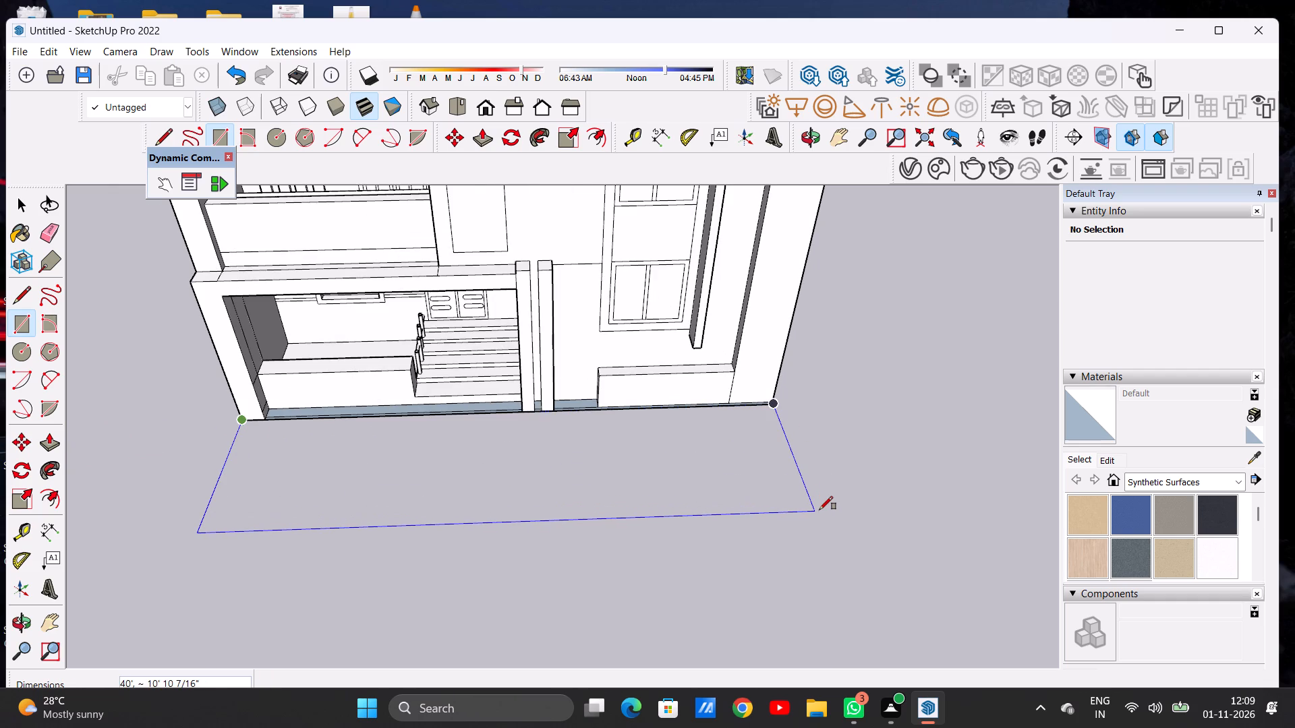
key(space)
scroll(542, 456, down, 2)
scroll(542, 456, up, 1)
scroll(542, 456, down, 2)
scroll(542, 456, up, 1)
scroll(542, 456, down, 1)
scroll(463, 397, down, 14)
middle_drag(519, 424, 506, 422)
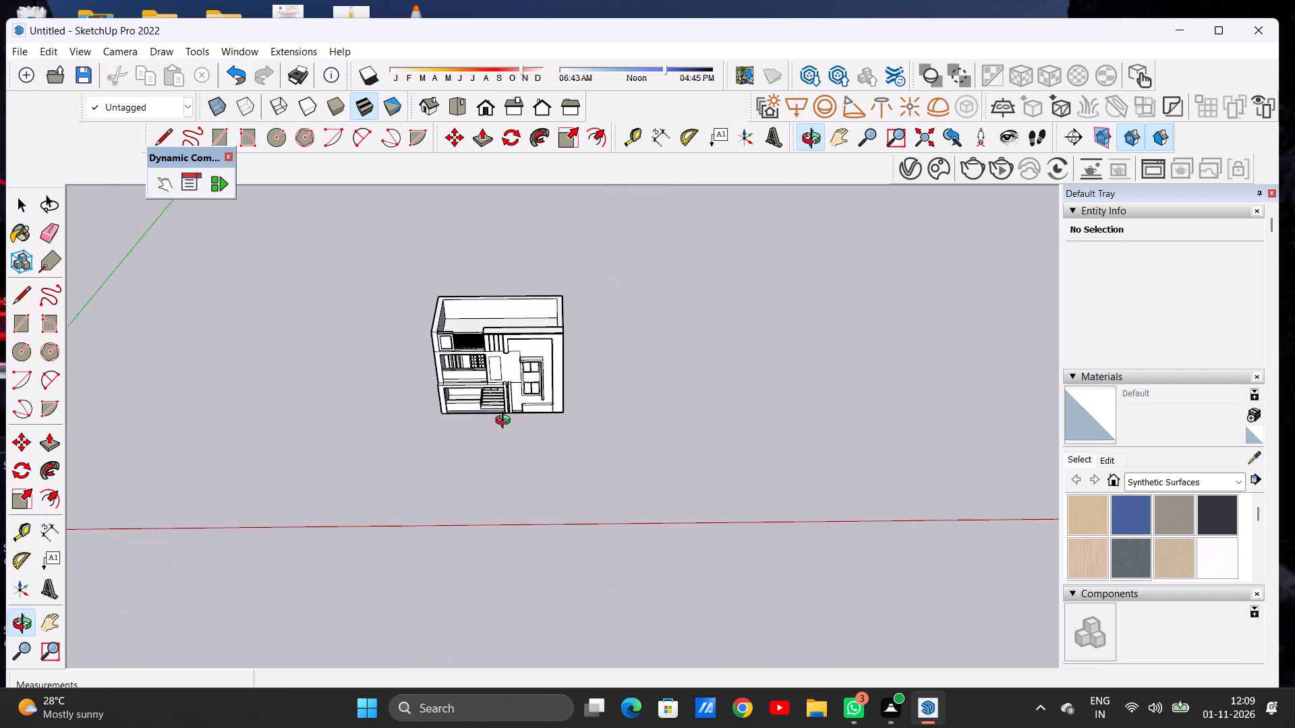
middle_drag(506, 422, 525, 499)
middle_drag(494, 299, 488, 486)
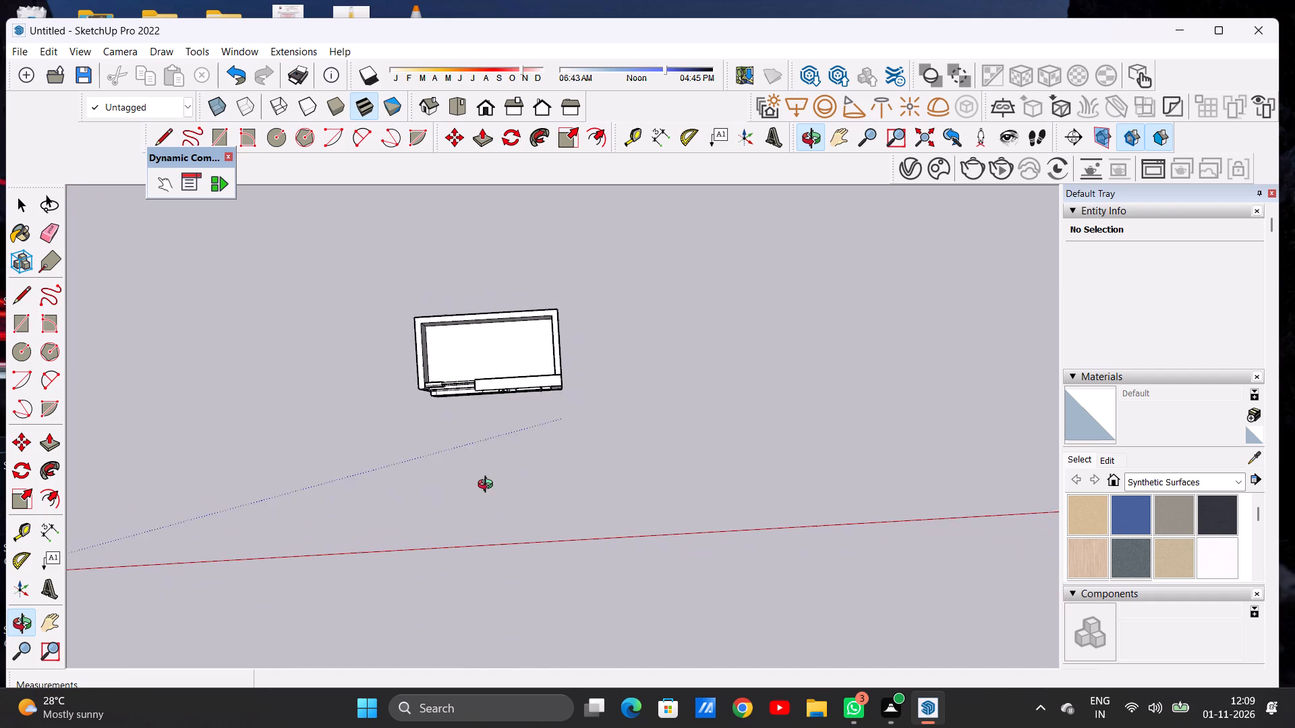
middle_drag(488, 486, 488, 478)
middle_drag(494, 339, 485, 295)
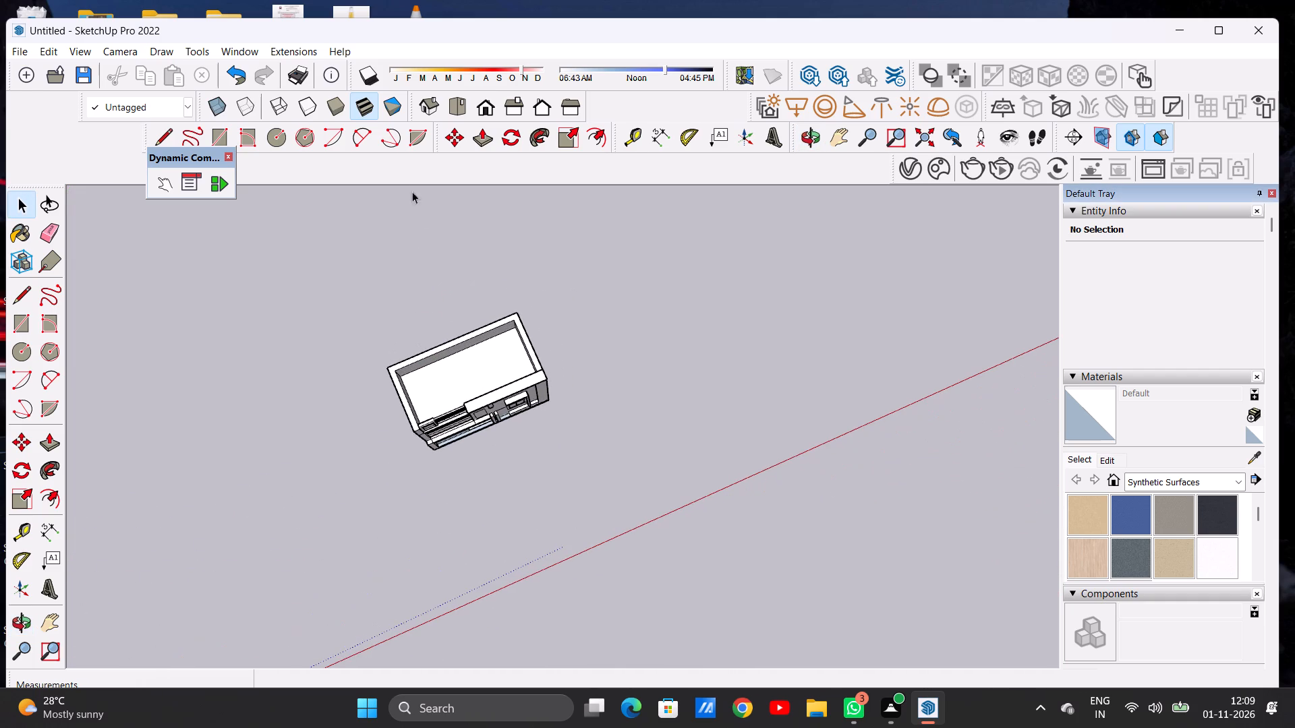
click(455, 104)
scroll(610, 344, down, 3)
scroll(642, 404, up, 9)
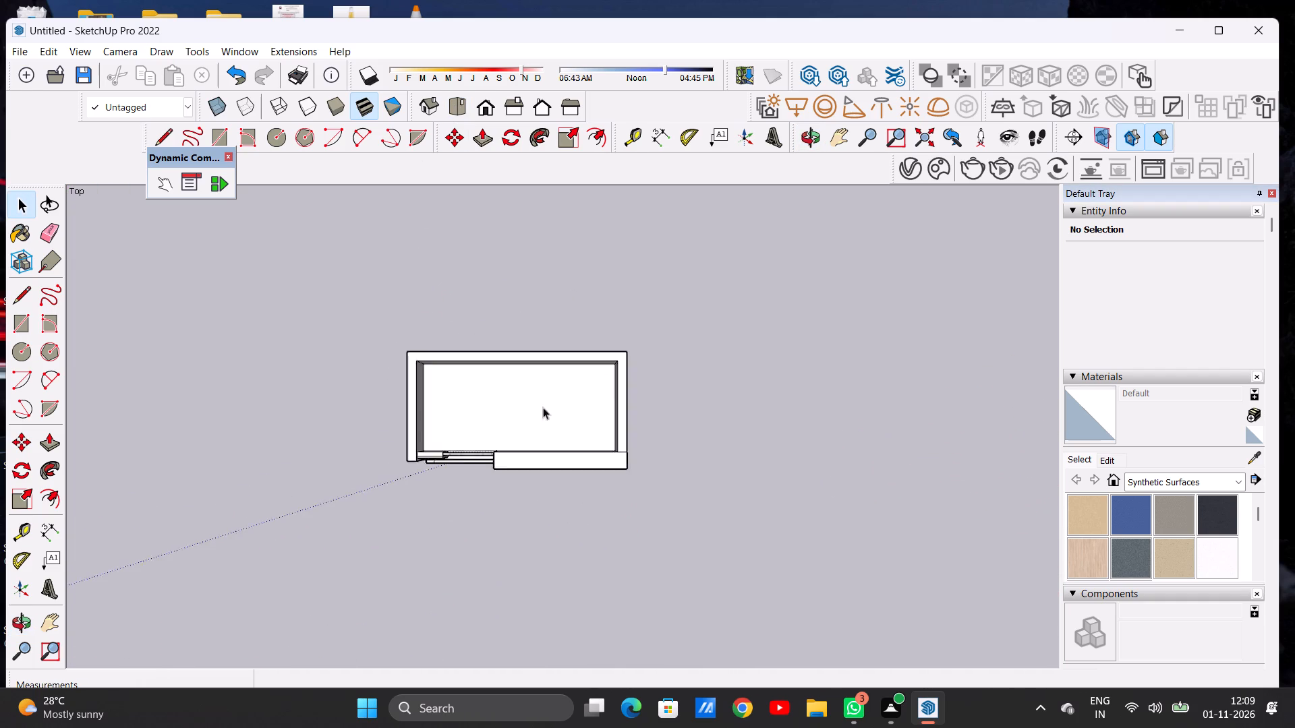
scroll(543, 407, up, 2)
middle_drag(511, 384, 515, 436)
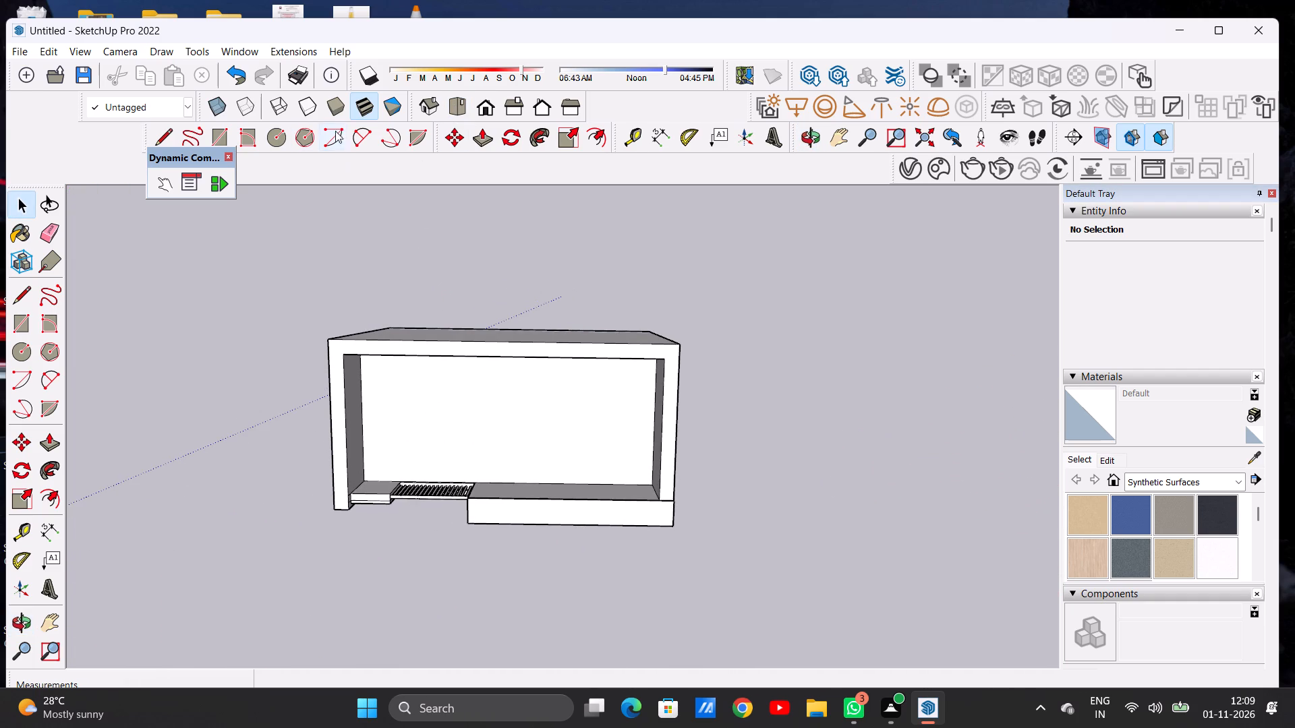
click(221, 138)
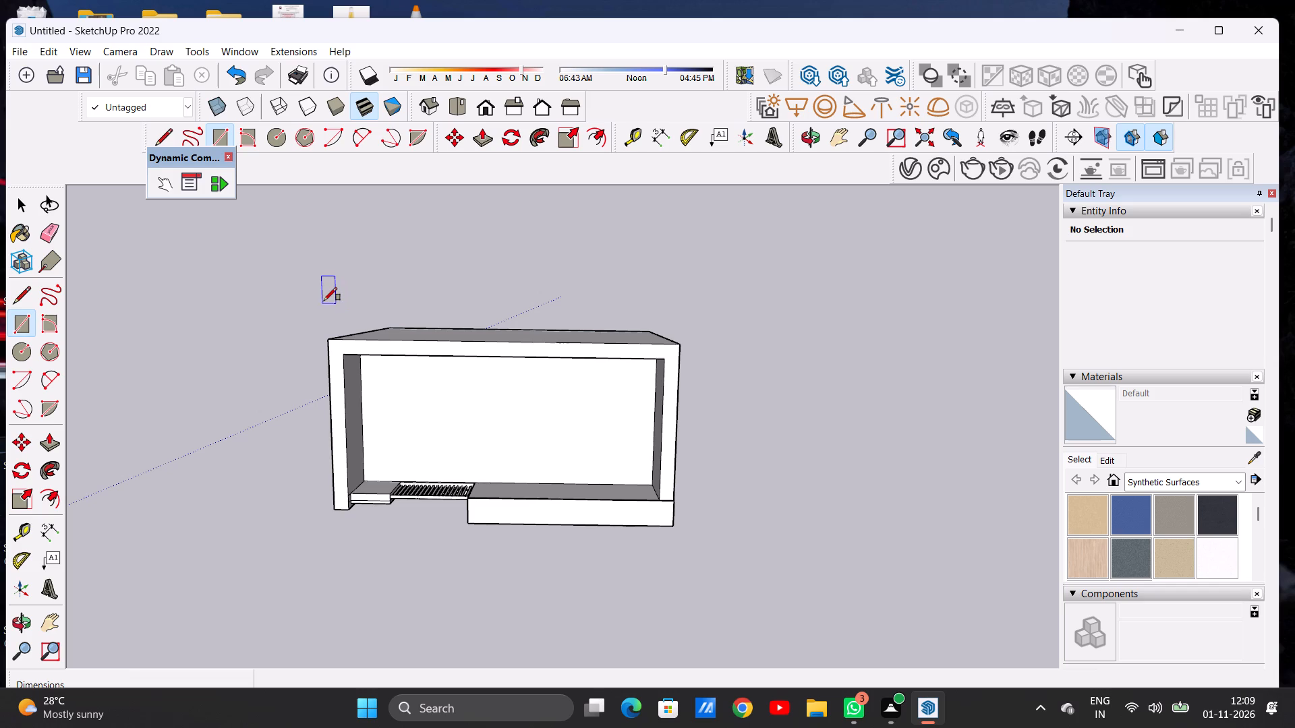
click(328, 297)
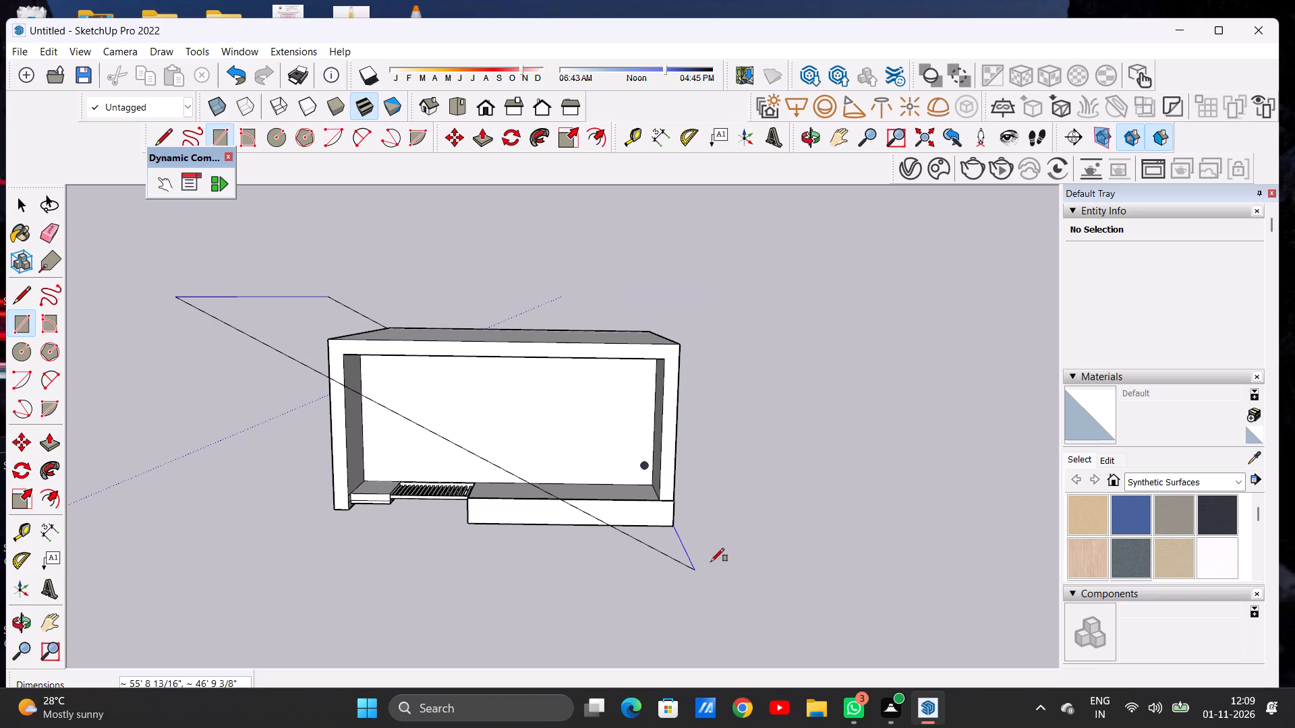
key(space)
Draw a ground rectangle about 64' 2" by 38' 4" surrounding the house footprint on all sides.
text(R)
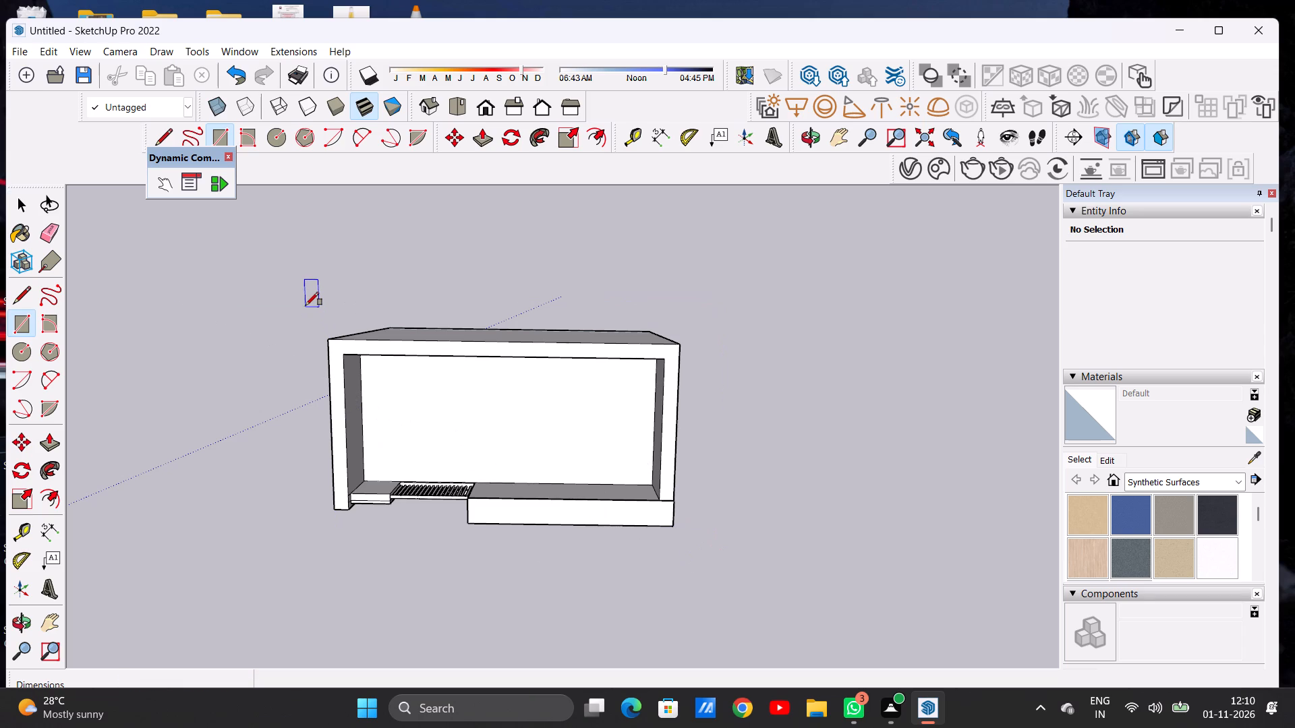
click(306, 305)
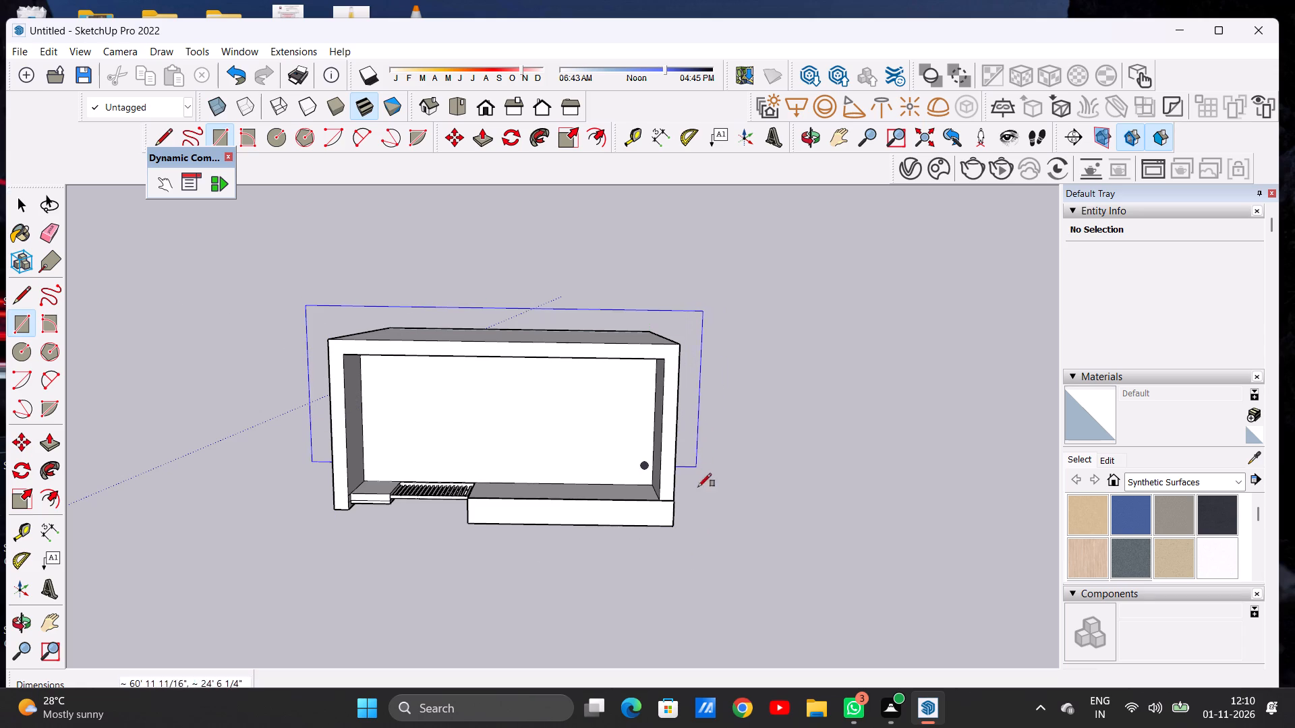
click(712, 551)
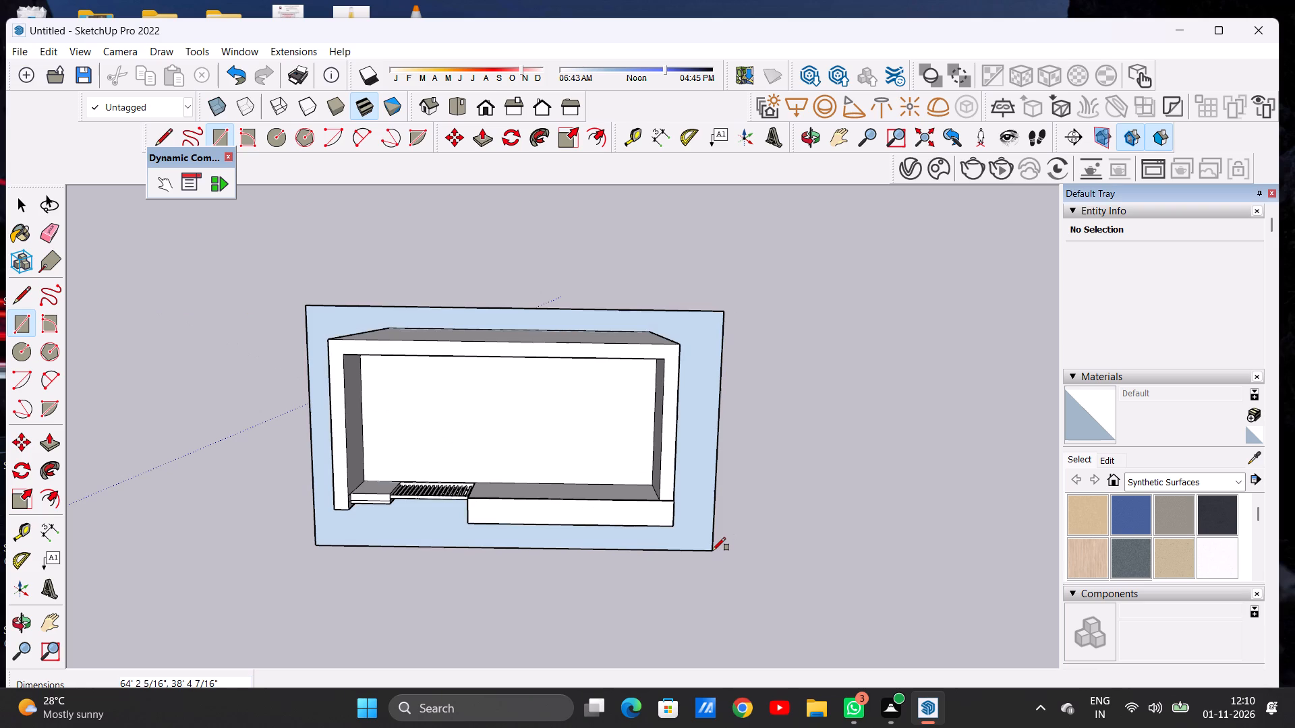
key(space)
Draw a rectangle about 64' 2" by 5' 9" extending the ground plane outward along its full edge behind the house.
scroll(438, 371, down, 8)
middle_drag(484, 524, 481, 260)
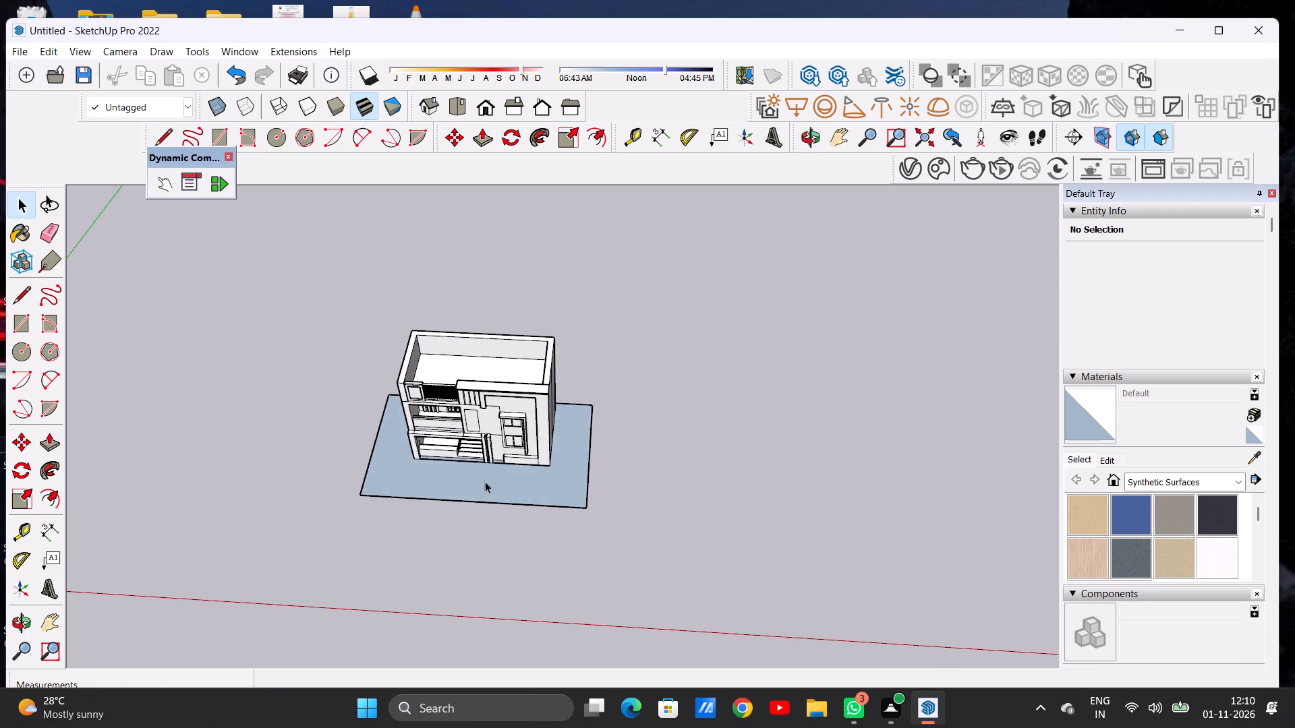
middle_drag(491, 471, 531, 291)
scroll(494, 467, up, 5)
middle_drag(482, 469, 463, 568)
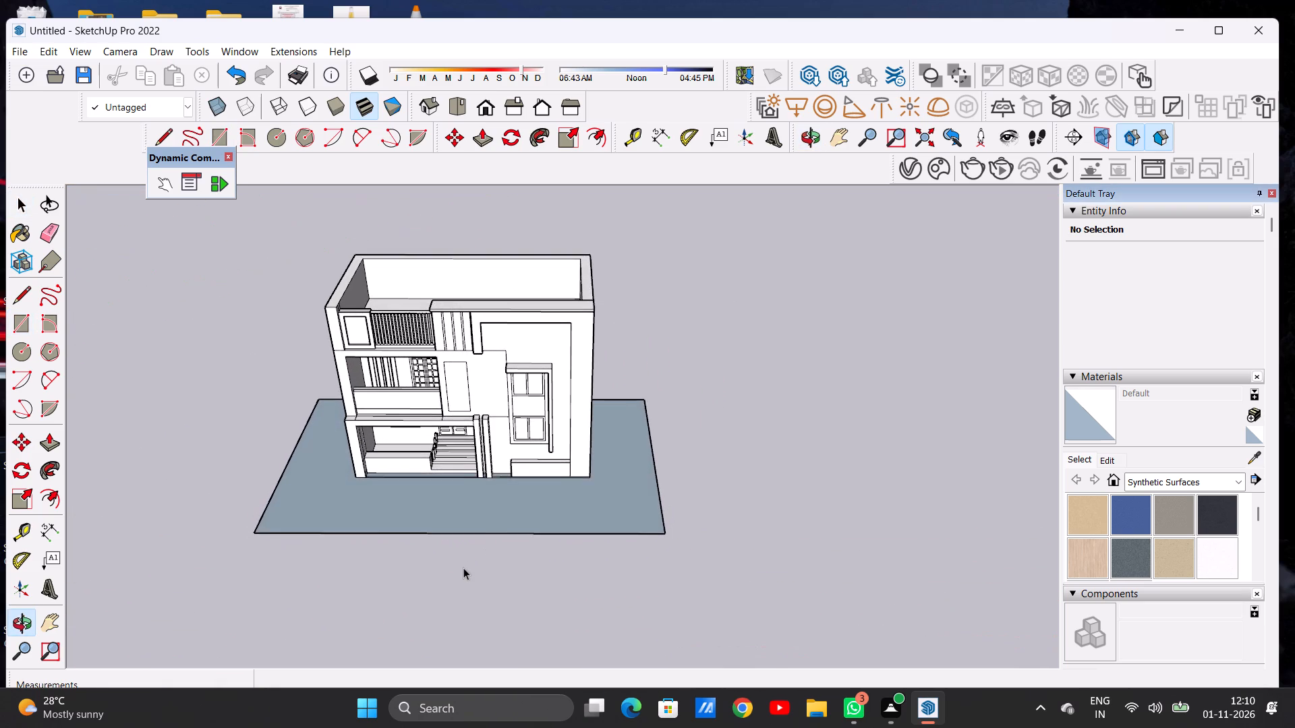
scroll(463, 568, up, 1)
scroll(583, 487, down, 5)
middle_drag(599, 470, 424, 477)
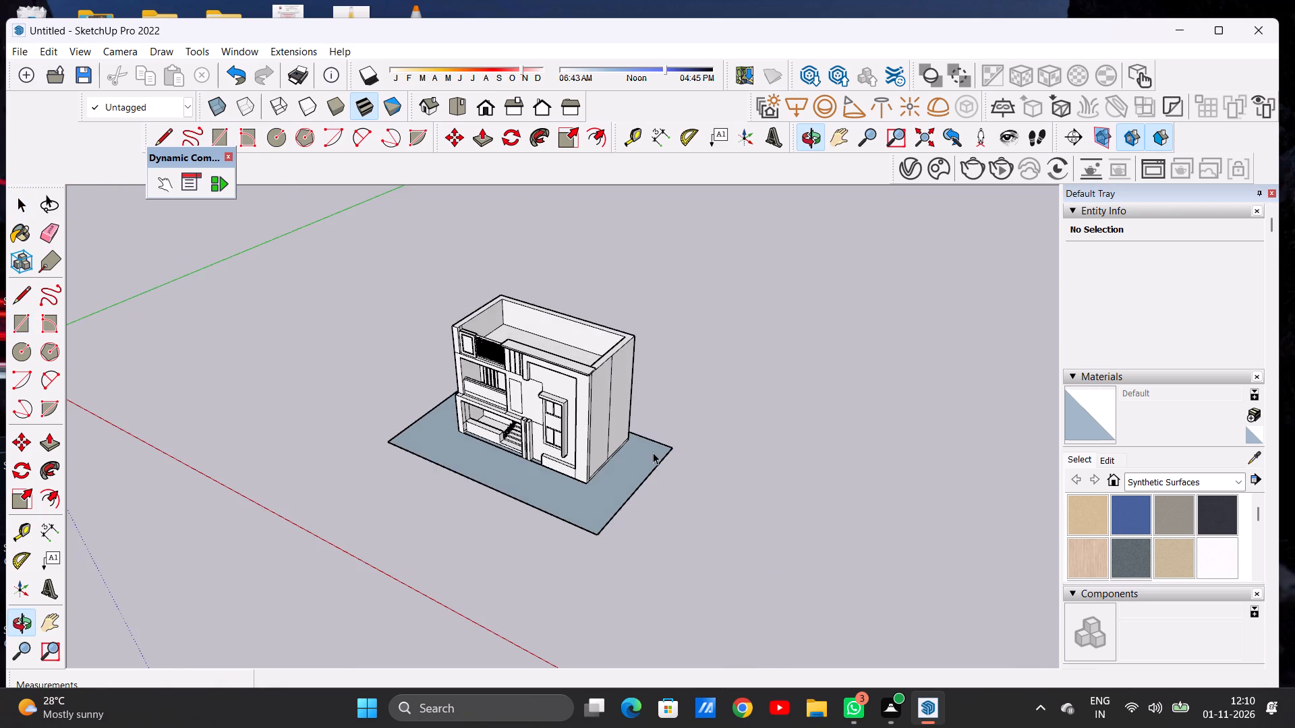
middle_drag(637, 452, 455, 454)
middle_drag(670, 484, 465, 486)
middle_drag(667, 513, 403, 494)
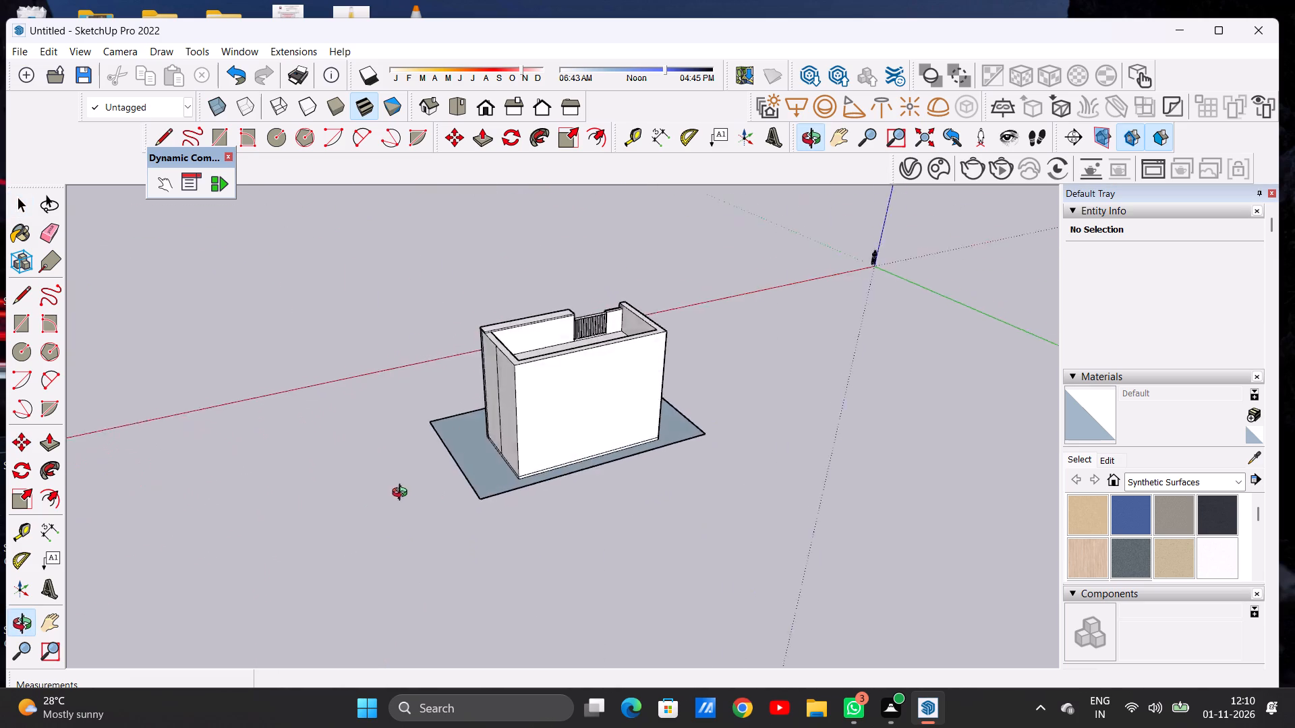
middle_drag(403, 494, 339, 544)
middle_drag(618, 541, 539, 626)
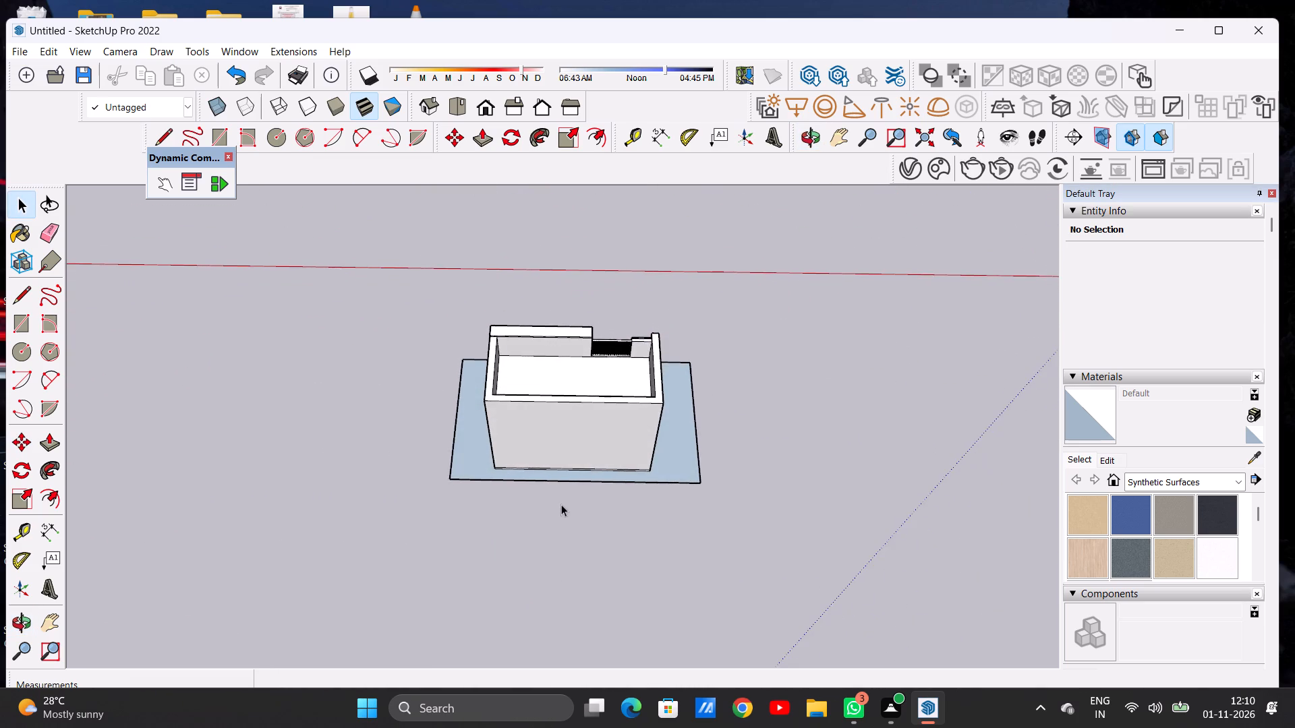
scroll(563, 501, up, 1)
scroll(563, 501, down, 1)
scroll(563, 501, up, 9)
key(r)
scroll(570, 479, up, 2)
scroll(570, 479, down, 1)
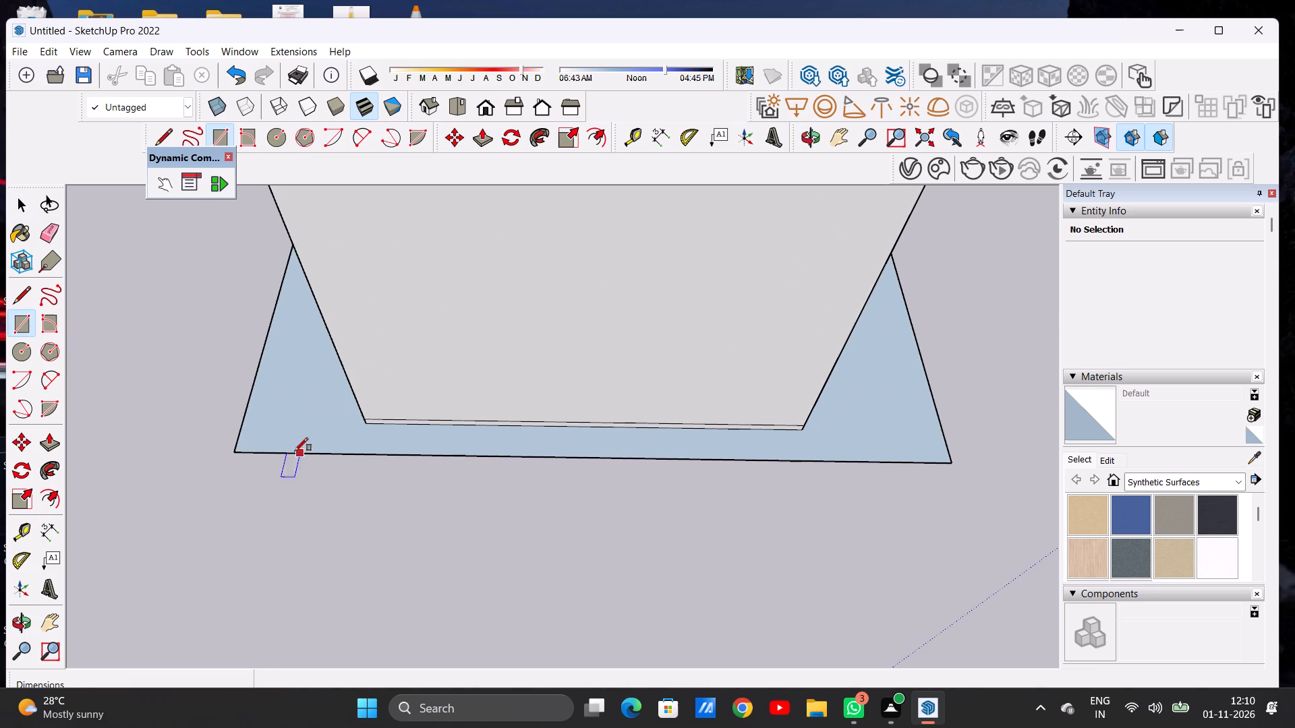
click(233, 453)
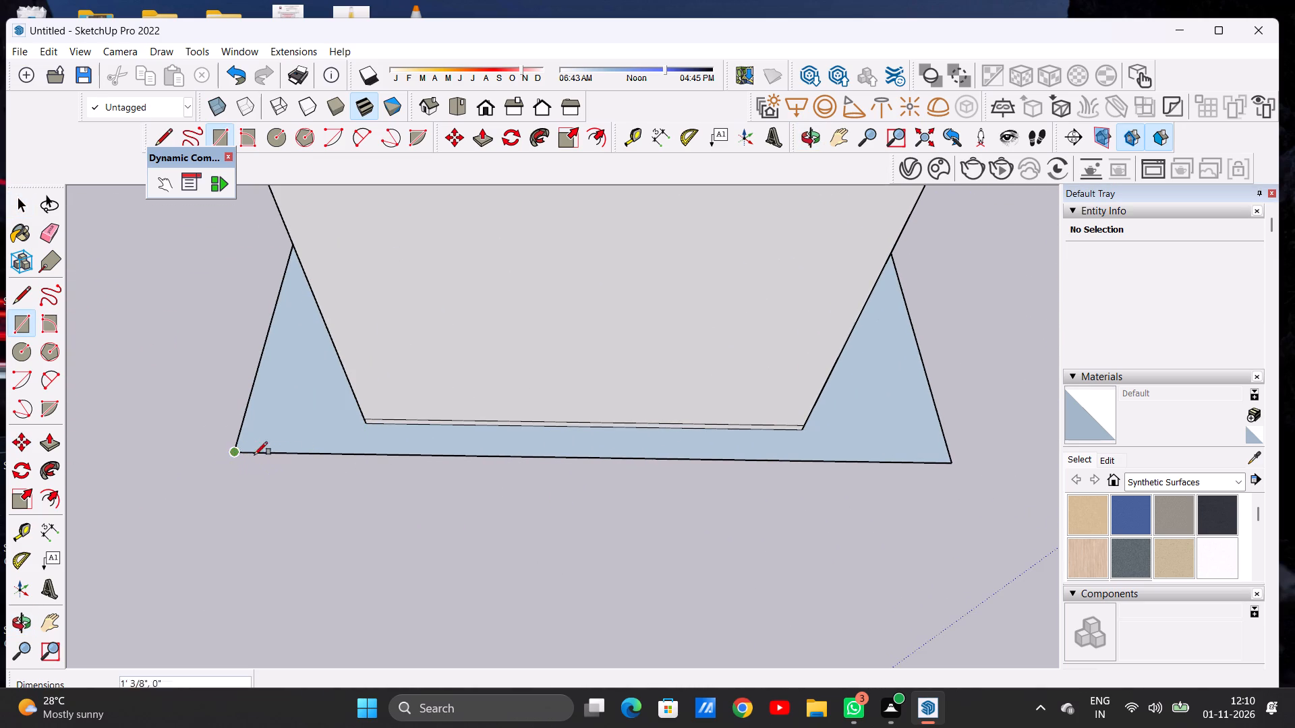
click(949, 463)
click(969, 522)
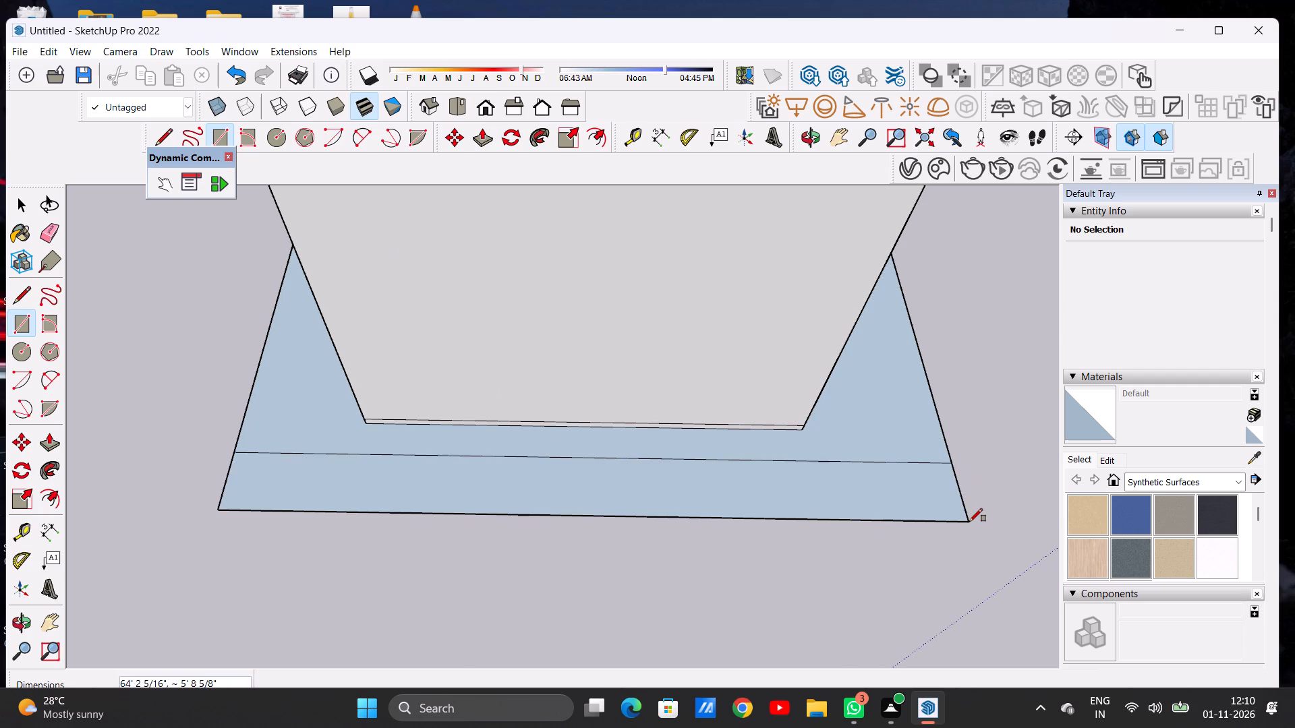
key(space)
Erase the dividing edge between the original ground plane and the strip added behind the house.
key(e)
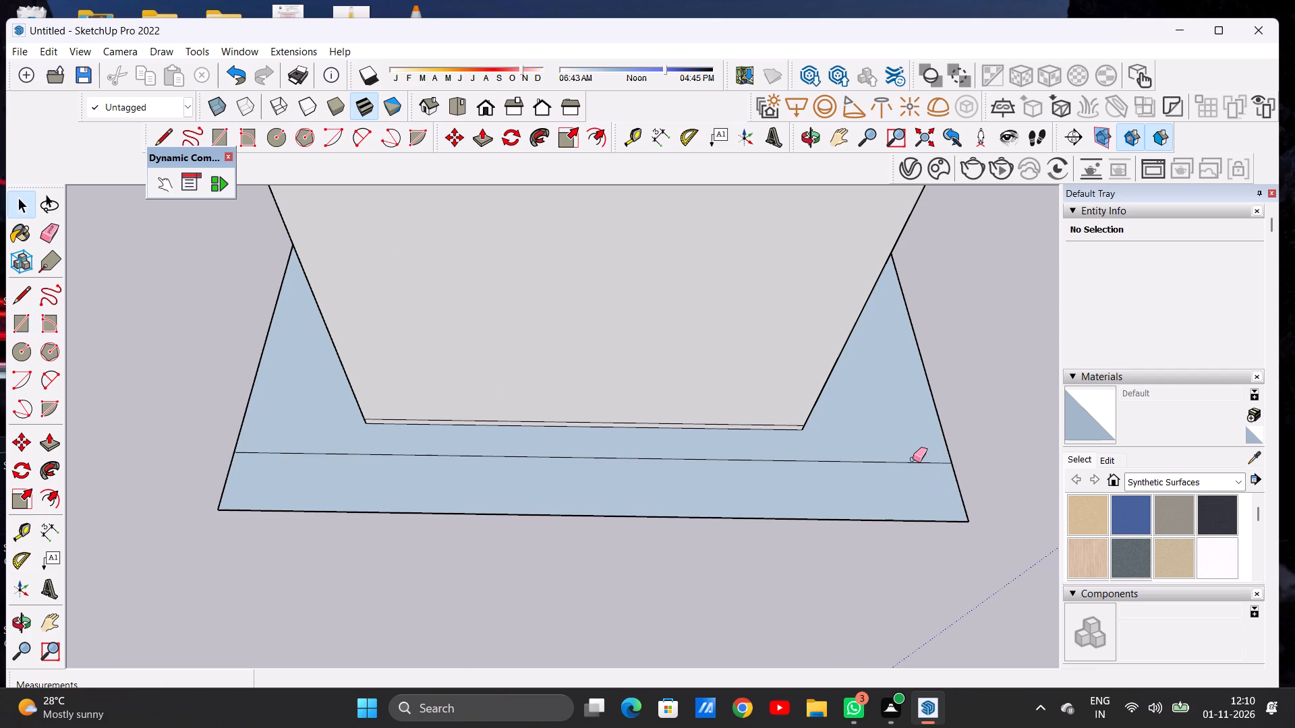
click(909, 458)
key(space)
Examine the house and its ground plane from the rear, the sides and the front.
scroll(432, 459, down, 15)
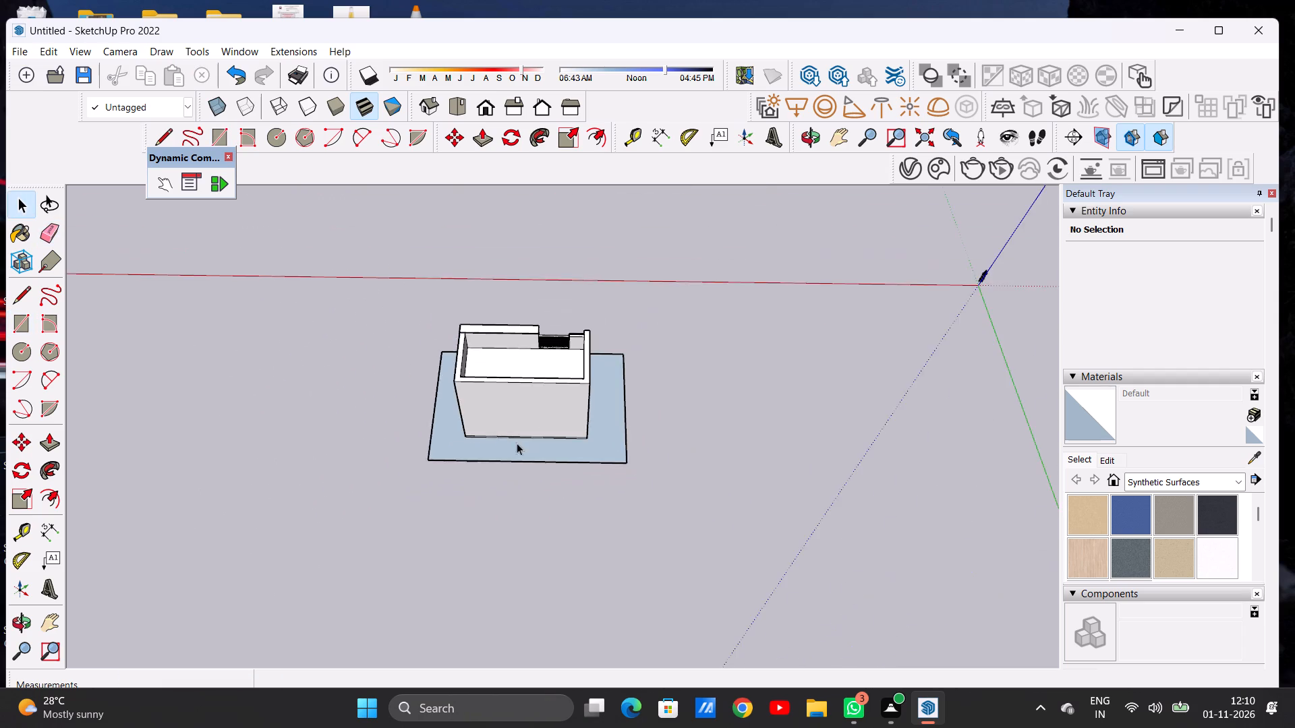
middle_drag(396, 452, 637, 324)
middle_drag(444, 471, 666, 456)
middle_drag(449, 473, 491, 477)
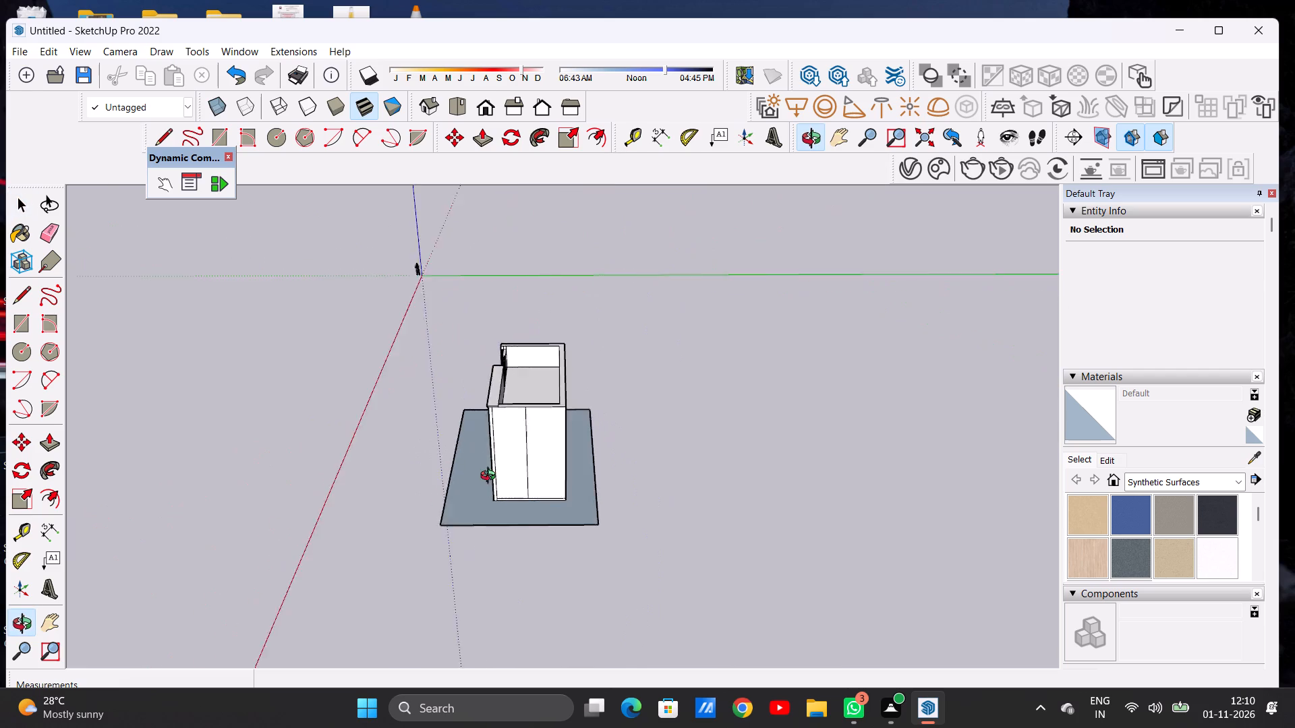
middle_drag(491, 477, 662, 469)
middle_drag(494, 486, 694, 468)
middle_drag(465, 472, 771, 430)
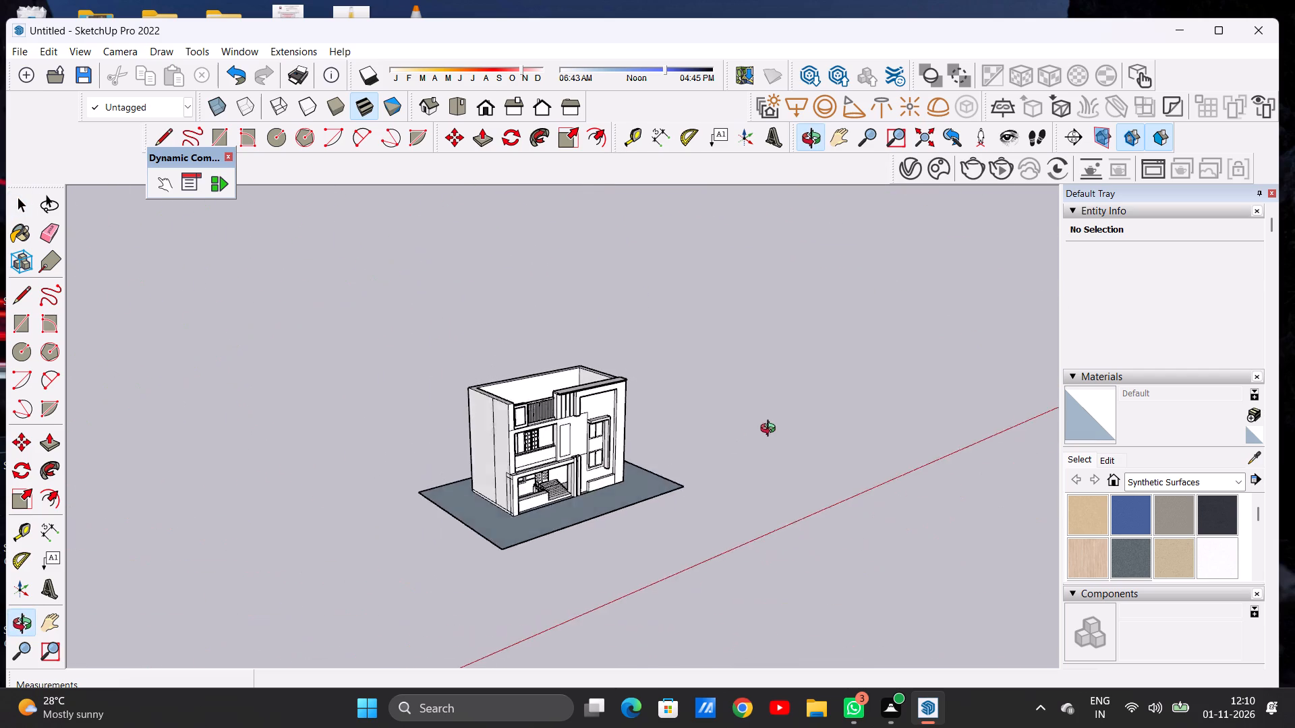
middle_drag(771, 430, 539, 580)
scroll(561, 403, down, 8)
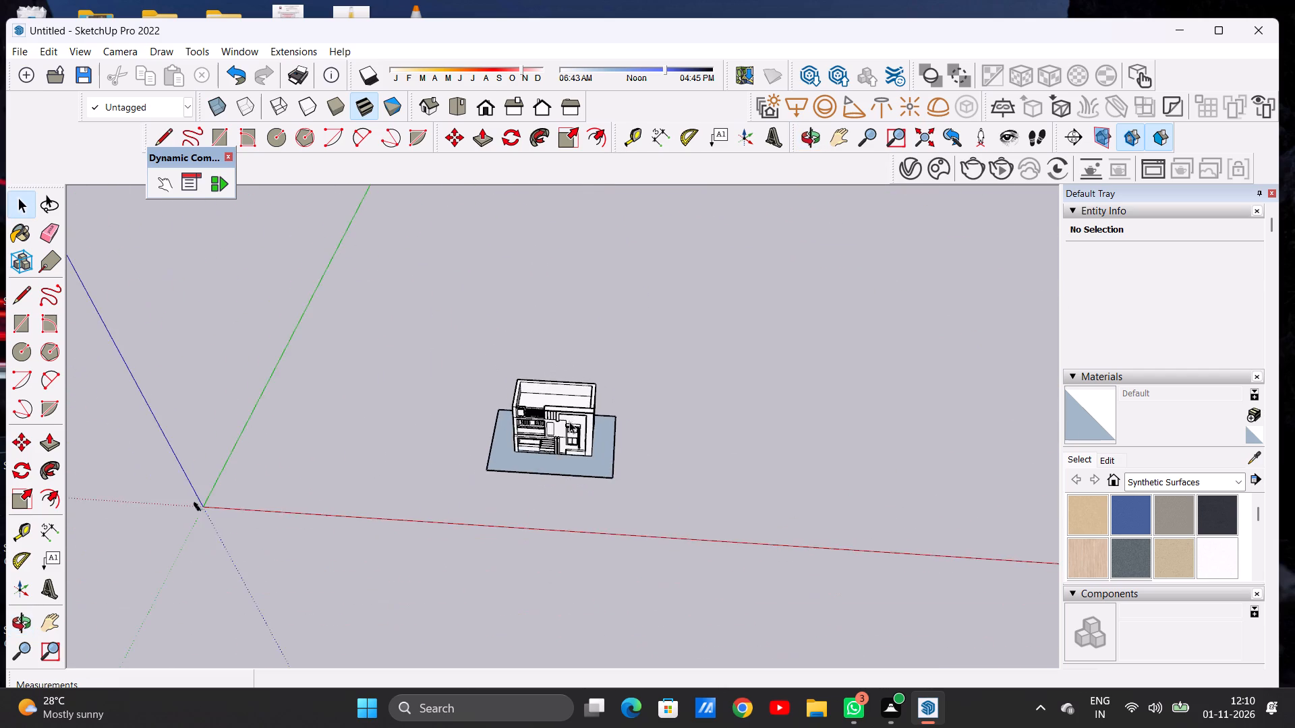
middle_drag(575, 444, 574, 504)
scroll(579, 468, up, 3)
scroll(579, 468, down, 1)
scroll(579, 468, up, 8)
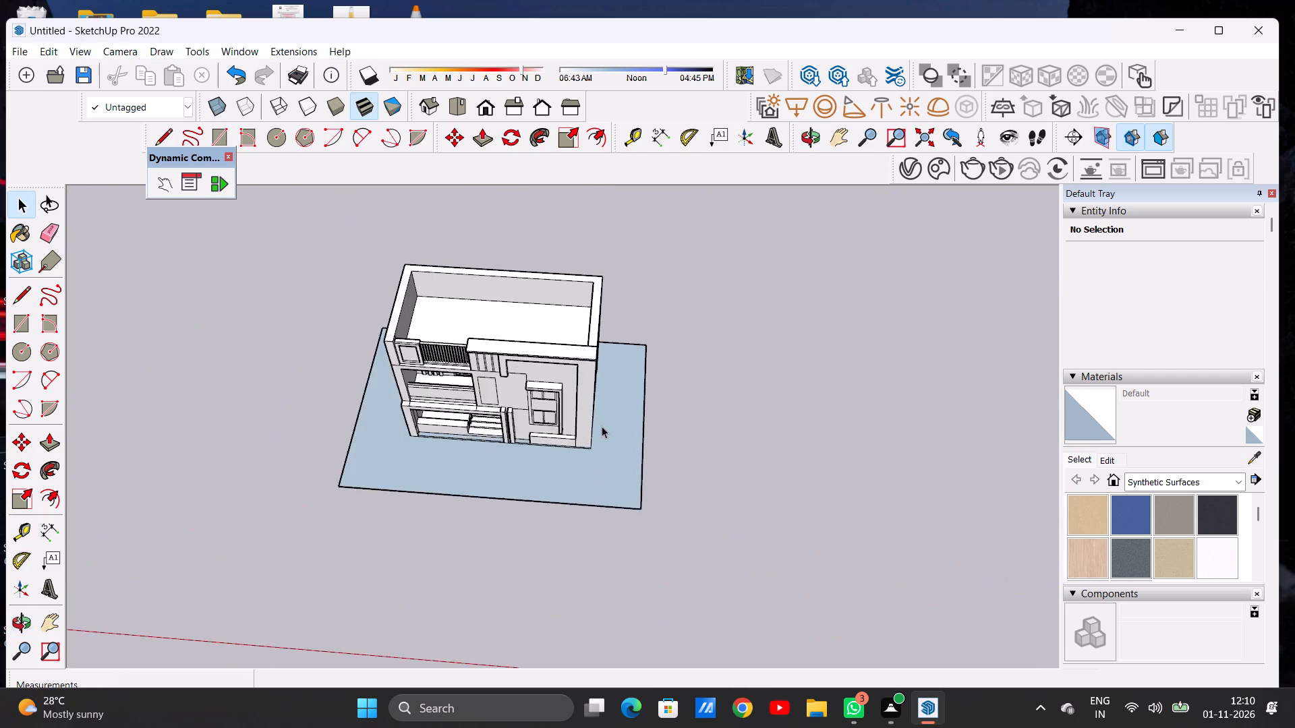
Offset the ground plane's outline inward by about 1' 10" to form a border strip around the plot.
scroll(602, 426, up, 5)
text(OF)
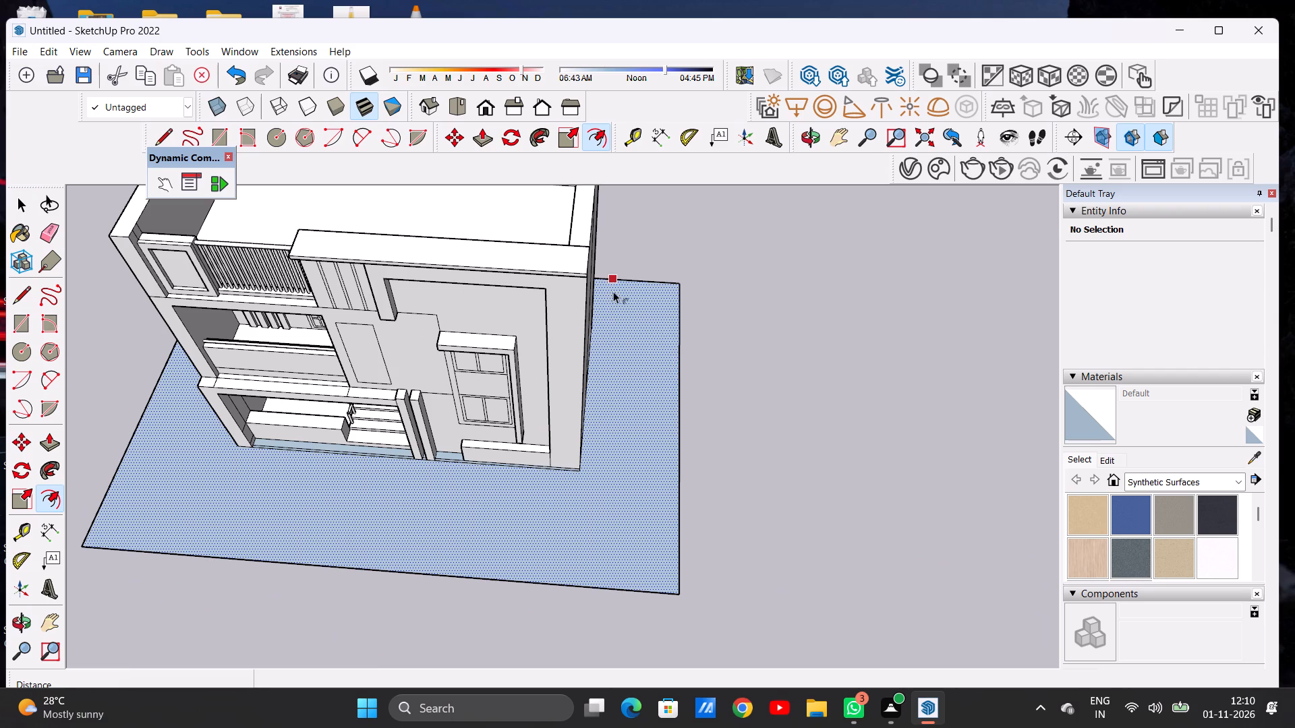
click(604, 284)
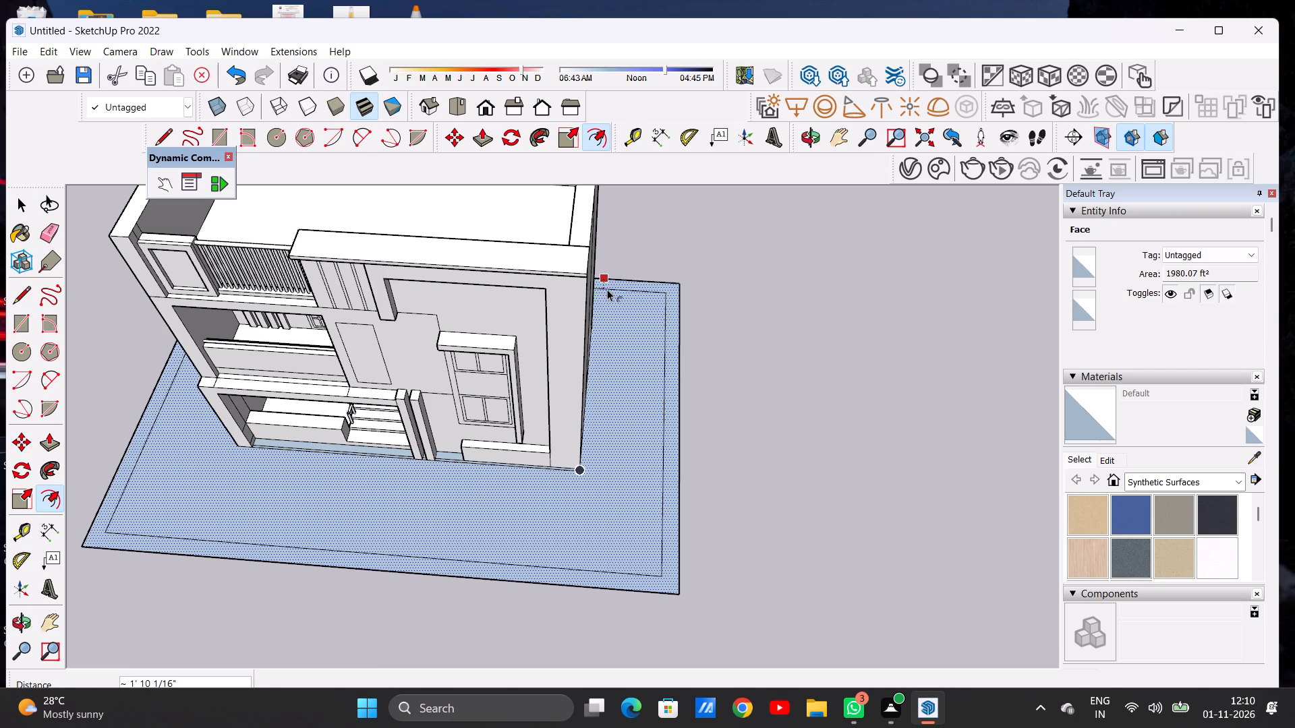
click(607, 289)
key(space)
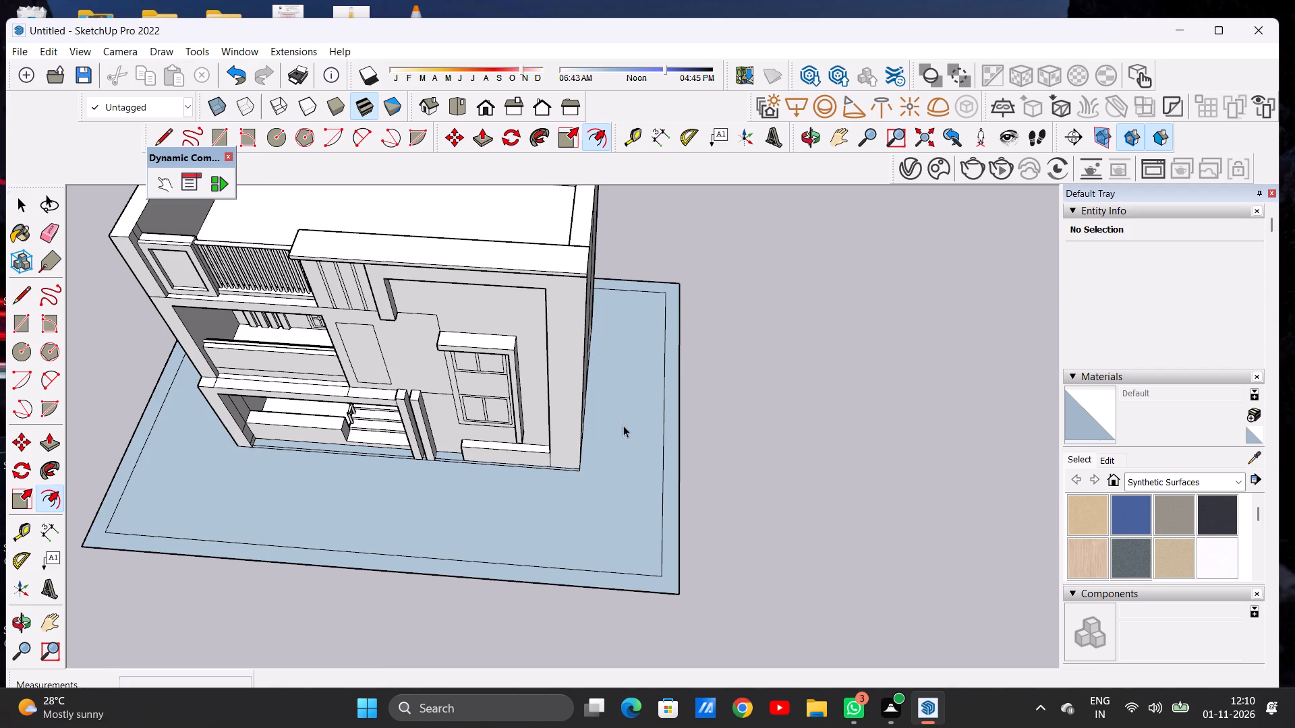
Examine the inset border on the ground plane around the house from the front.
scroll(623, 427, down, 4)
middle_drag(578, 515, 589, 367)
scroll(679, 399, down, 3)
scroll(681, 397, up, 1)
scroll(681, 397, down, 2)
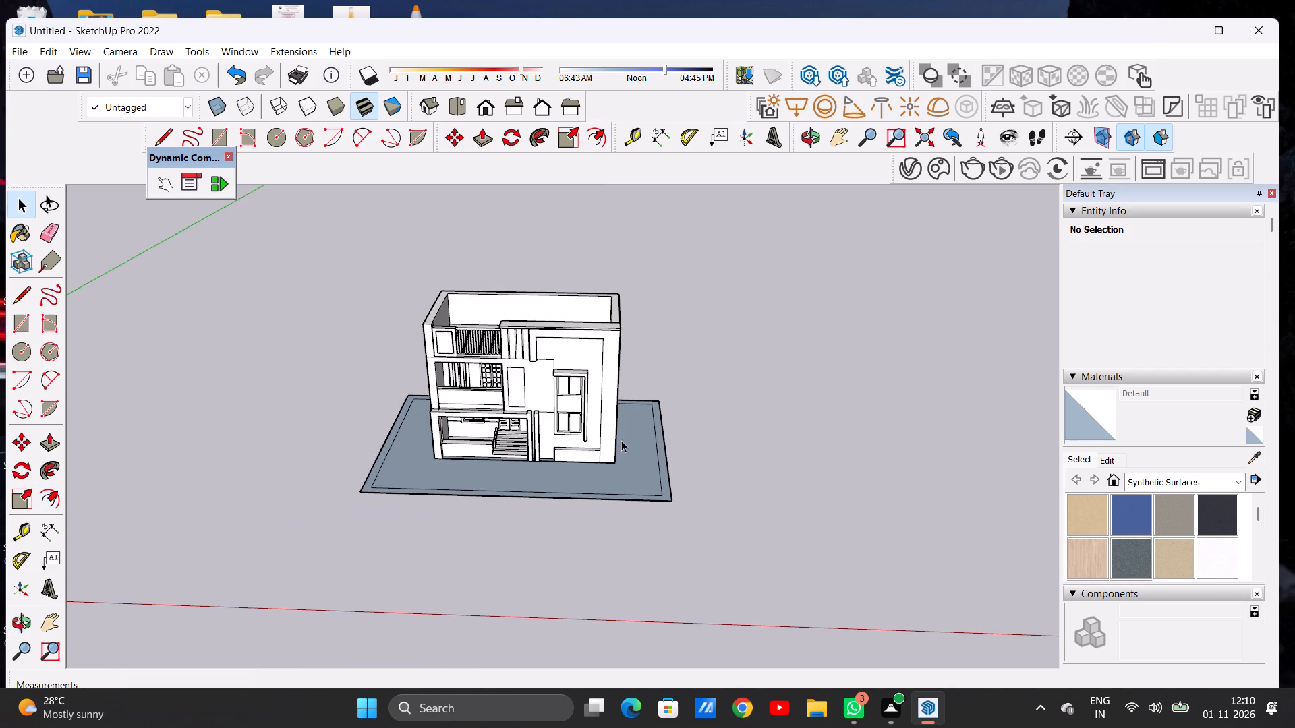
scroll(461, 512, up, 8)
scroll(380, 481, up, 5)
scroll(315, 433, down, 1)
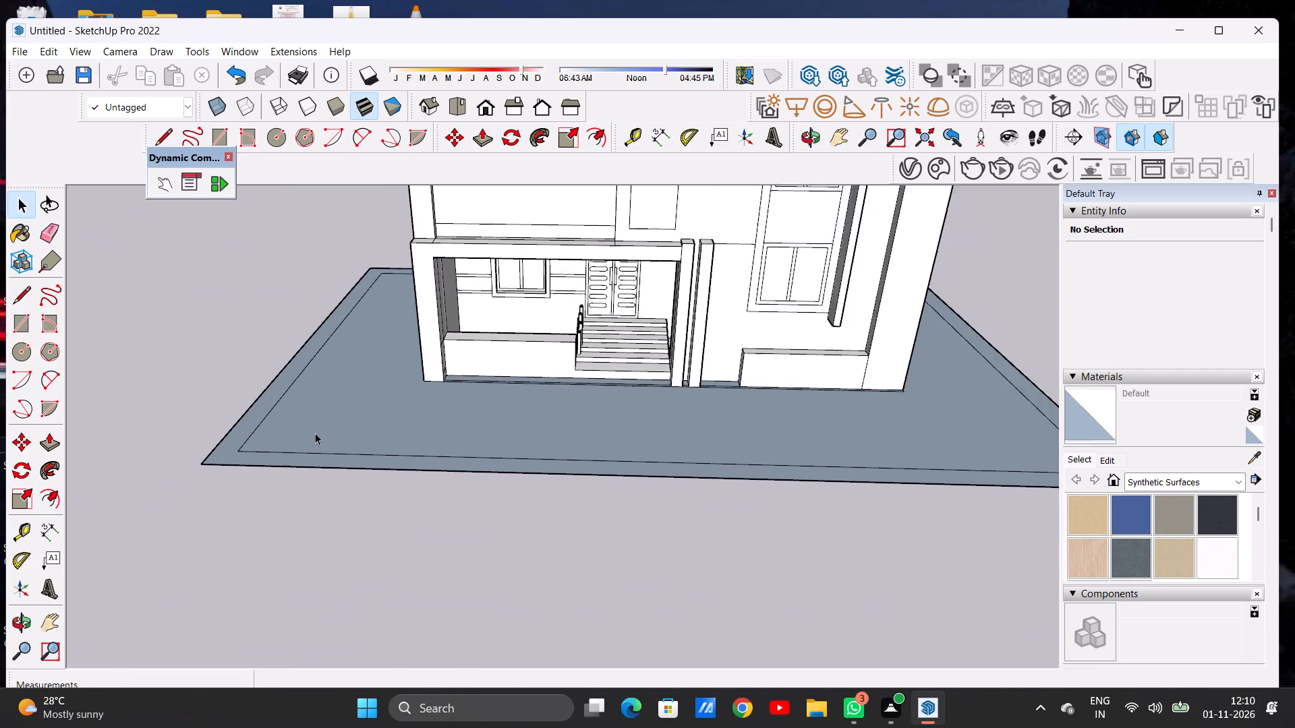
scroll(315, 433, down, 5)
middle_drag(314, 432, 332, 466)
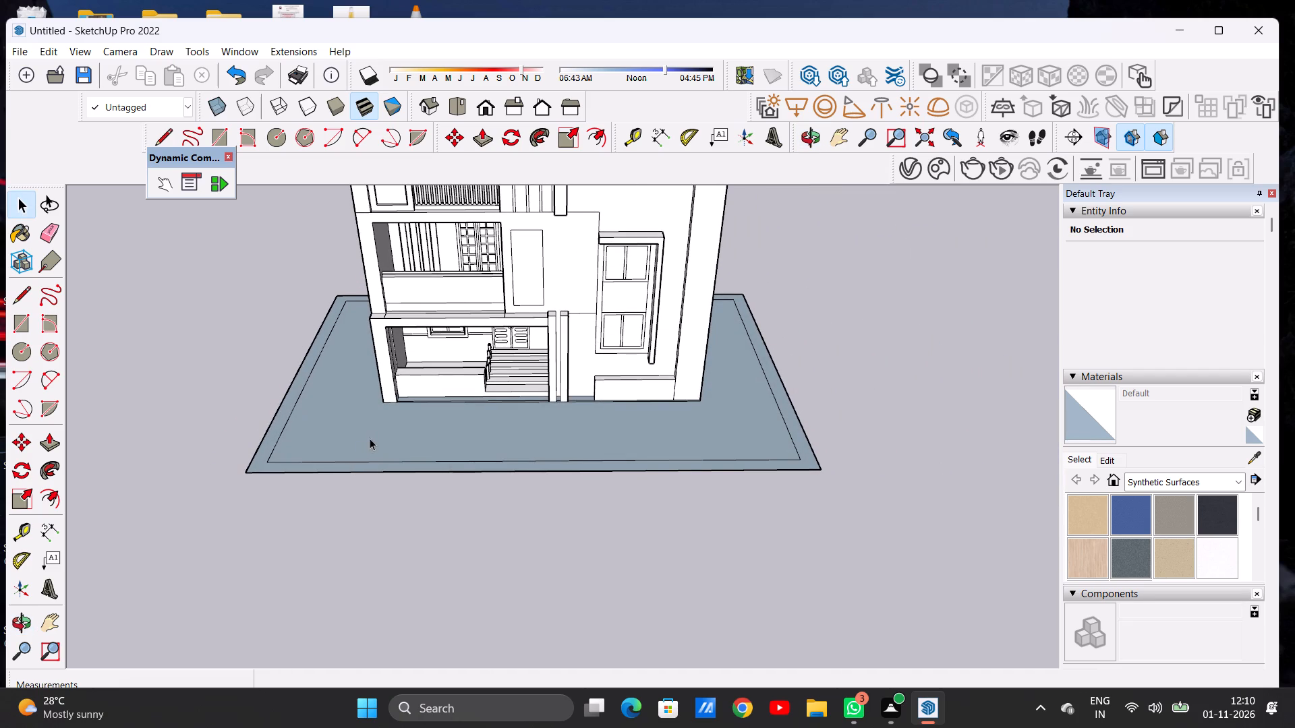
scroll(410, 440, down, 7)
middle_drag(383, 479, 402, 394)
scroll(388, 421, up, 7)
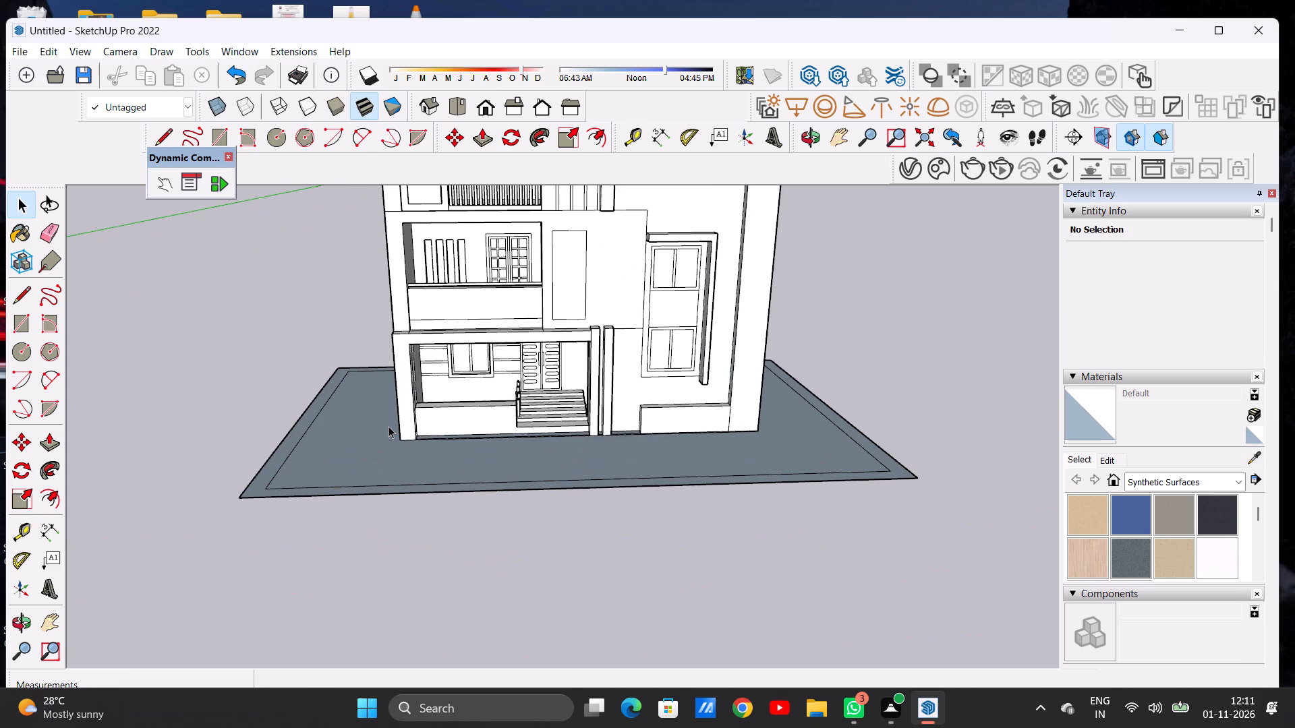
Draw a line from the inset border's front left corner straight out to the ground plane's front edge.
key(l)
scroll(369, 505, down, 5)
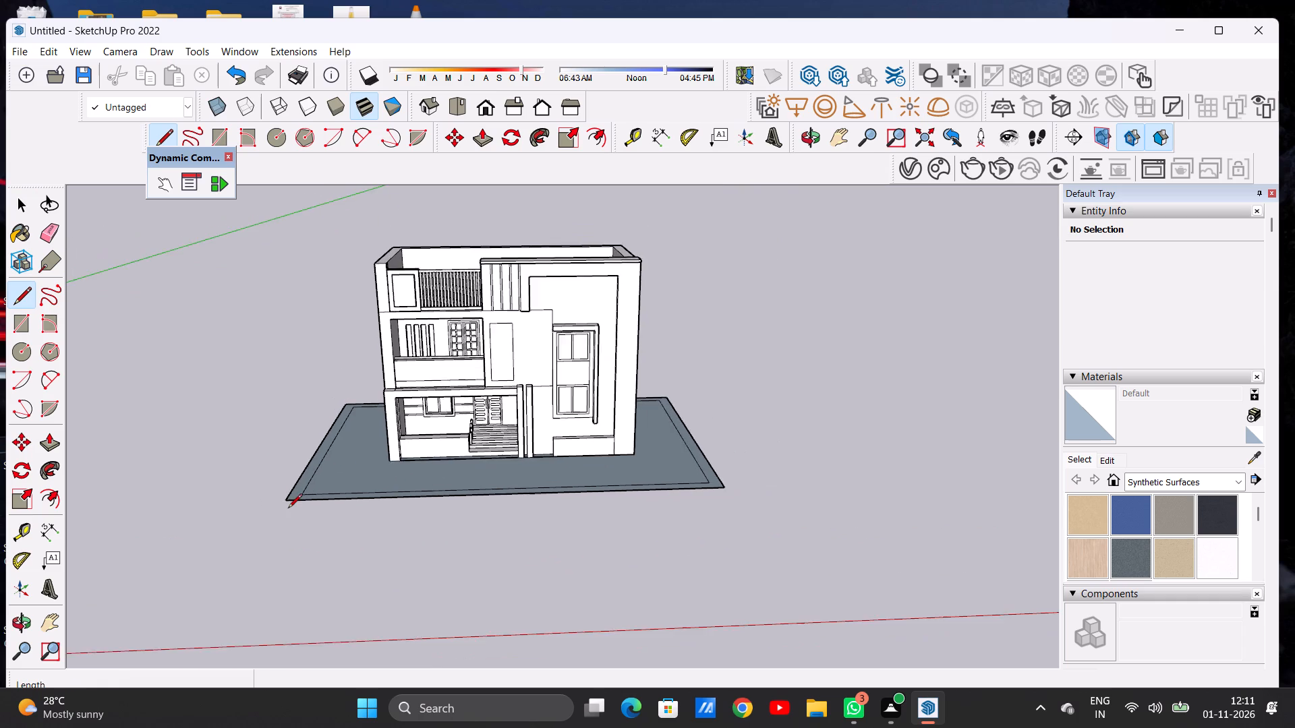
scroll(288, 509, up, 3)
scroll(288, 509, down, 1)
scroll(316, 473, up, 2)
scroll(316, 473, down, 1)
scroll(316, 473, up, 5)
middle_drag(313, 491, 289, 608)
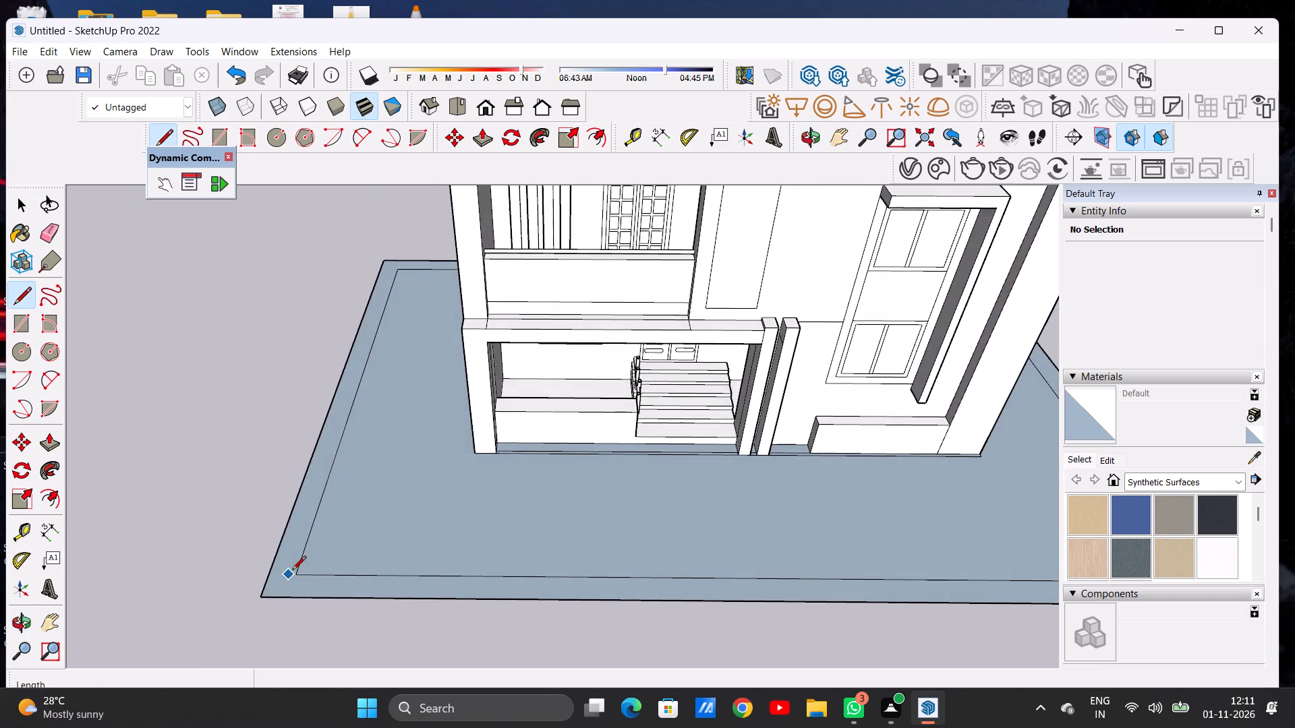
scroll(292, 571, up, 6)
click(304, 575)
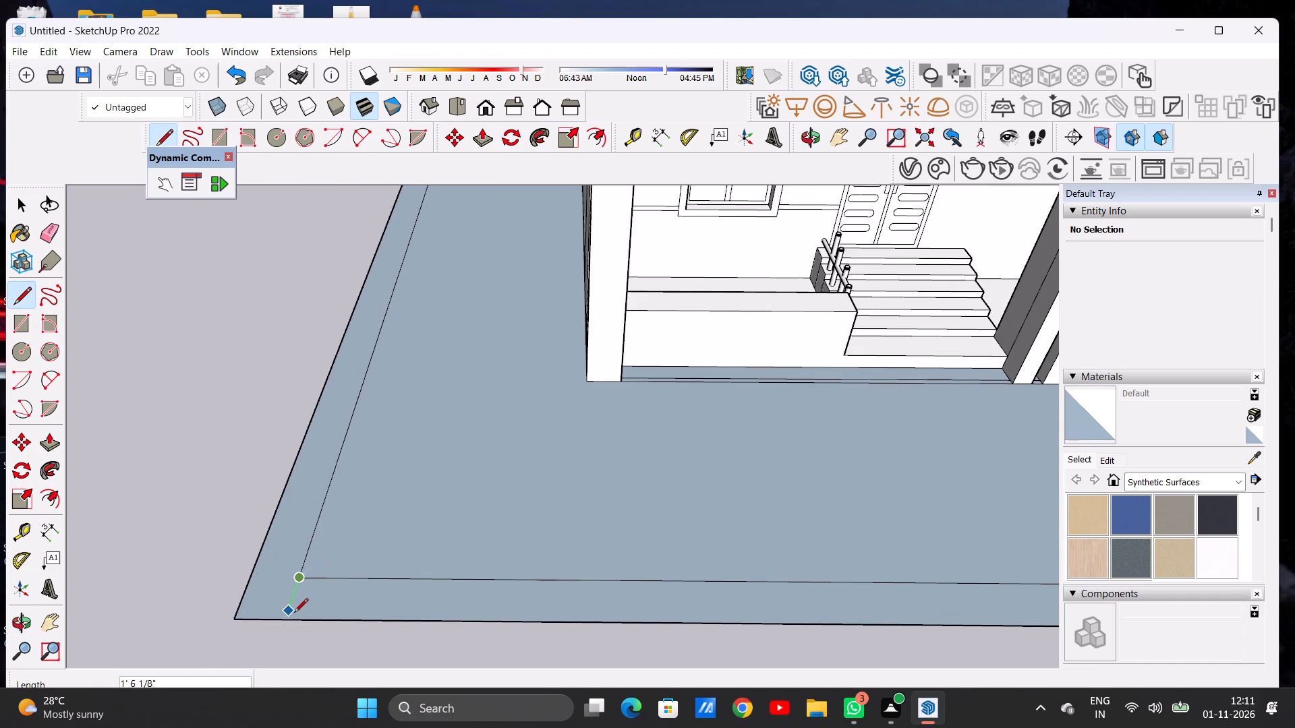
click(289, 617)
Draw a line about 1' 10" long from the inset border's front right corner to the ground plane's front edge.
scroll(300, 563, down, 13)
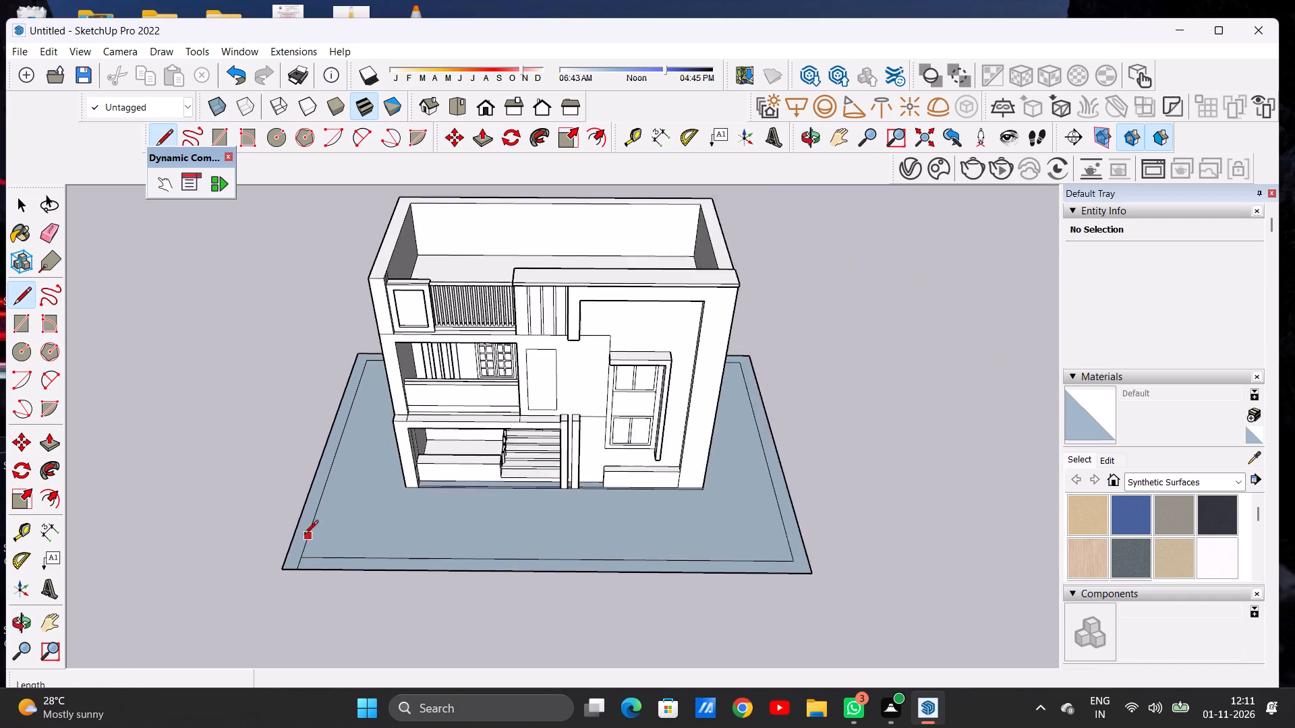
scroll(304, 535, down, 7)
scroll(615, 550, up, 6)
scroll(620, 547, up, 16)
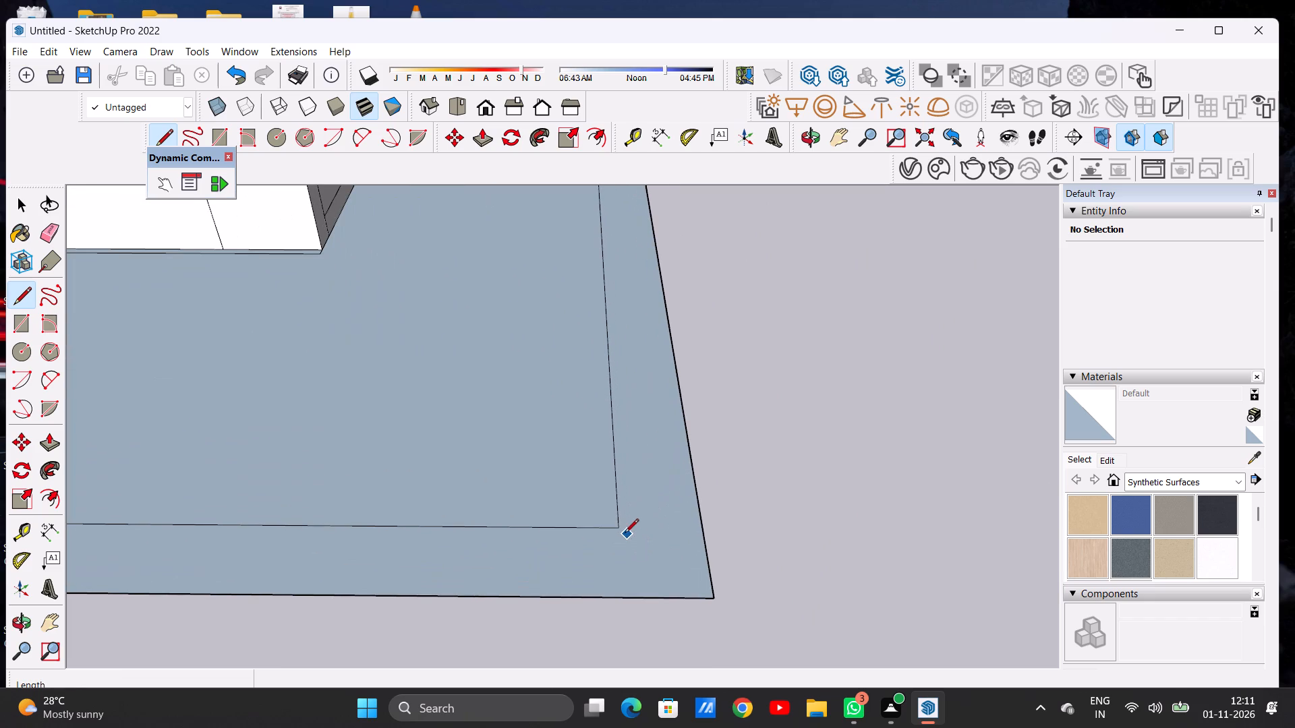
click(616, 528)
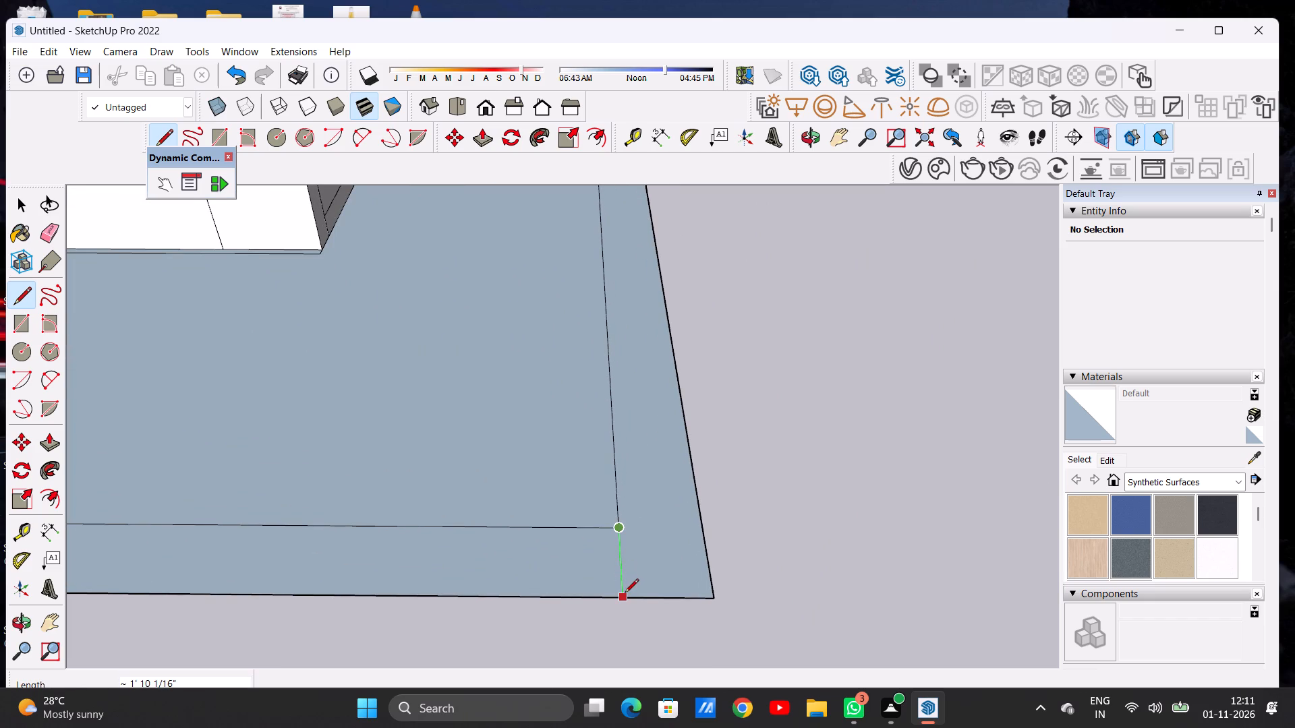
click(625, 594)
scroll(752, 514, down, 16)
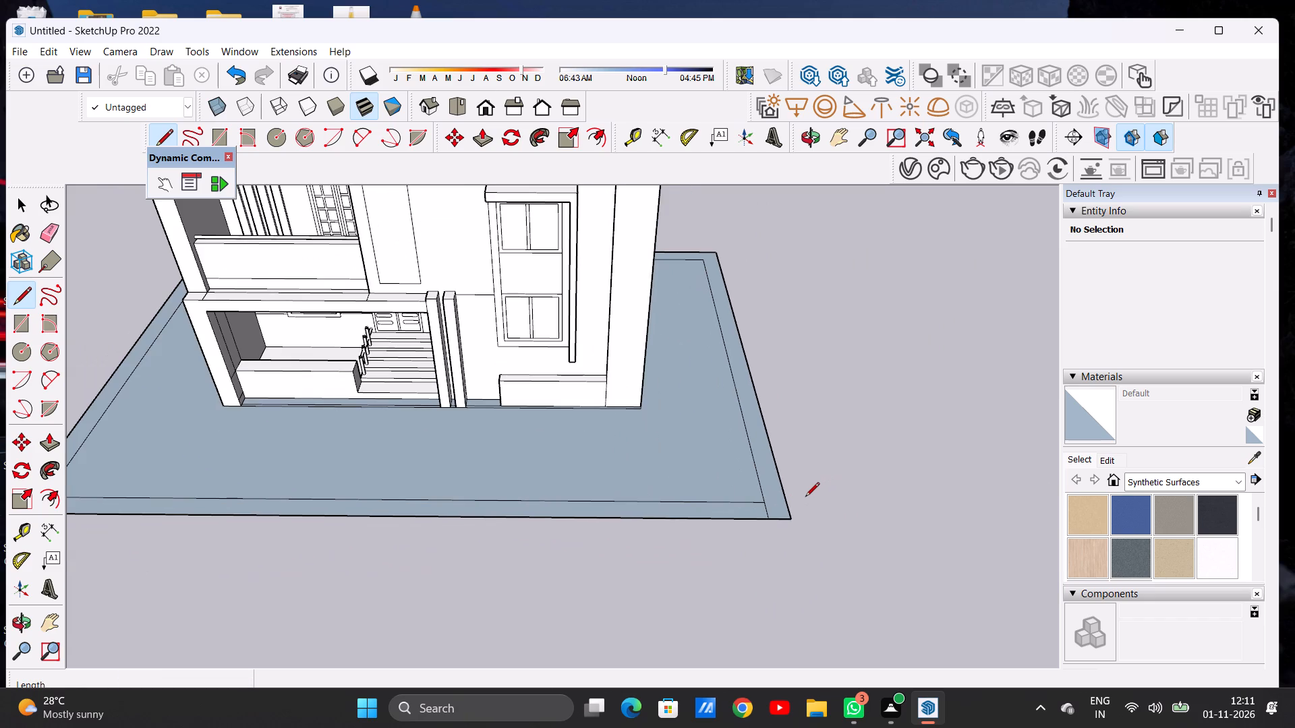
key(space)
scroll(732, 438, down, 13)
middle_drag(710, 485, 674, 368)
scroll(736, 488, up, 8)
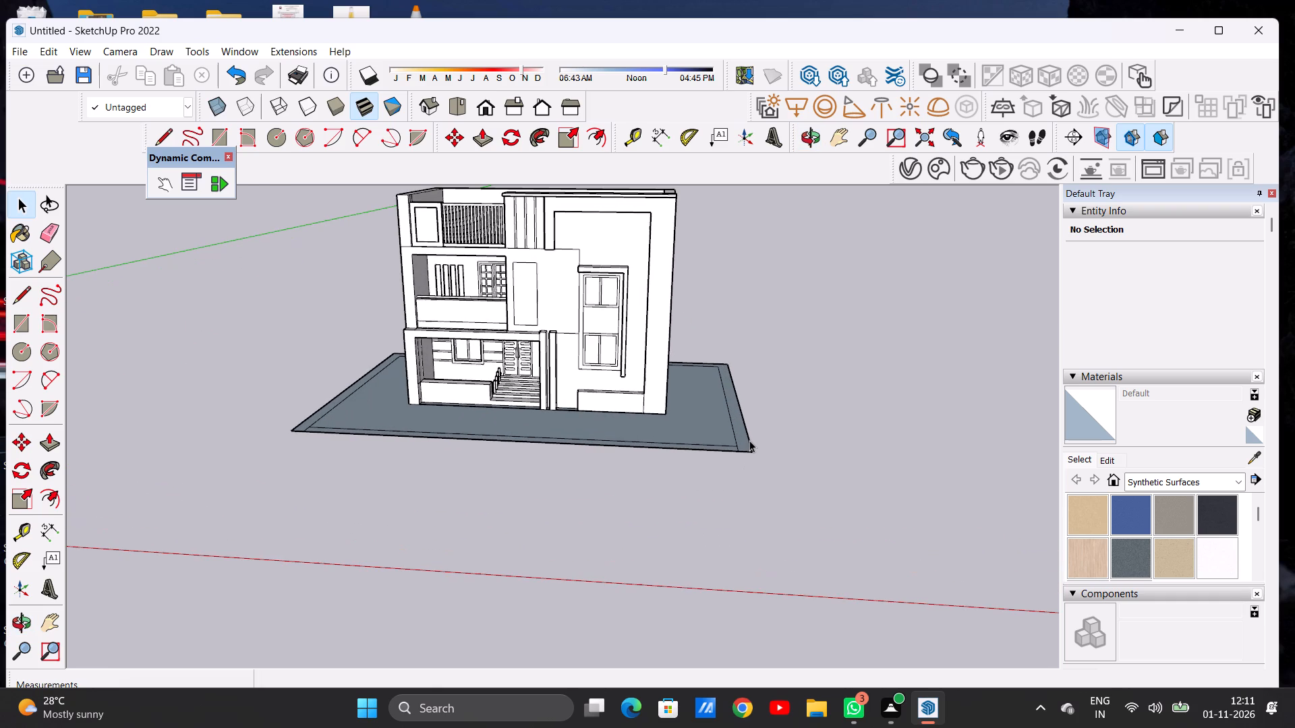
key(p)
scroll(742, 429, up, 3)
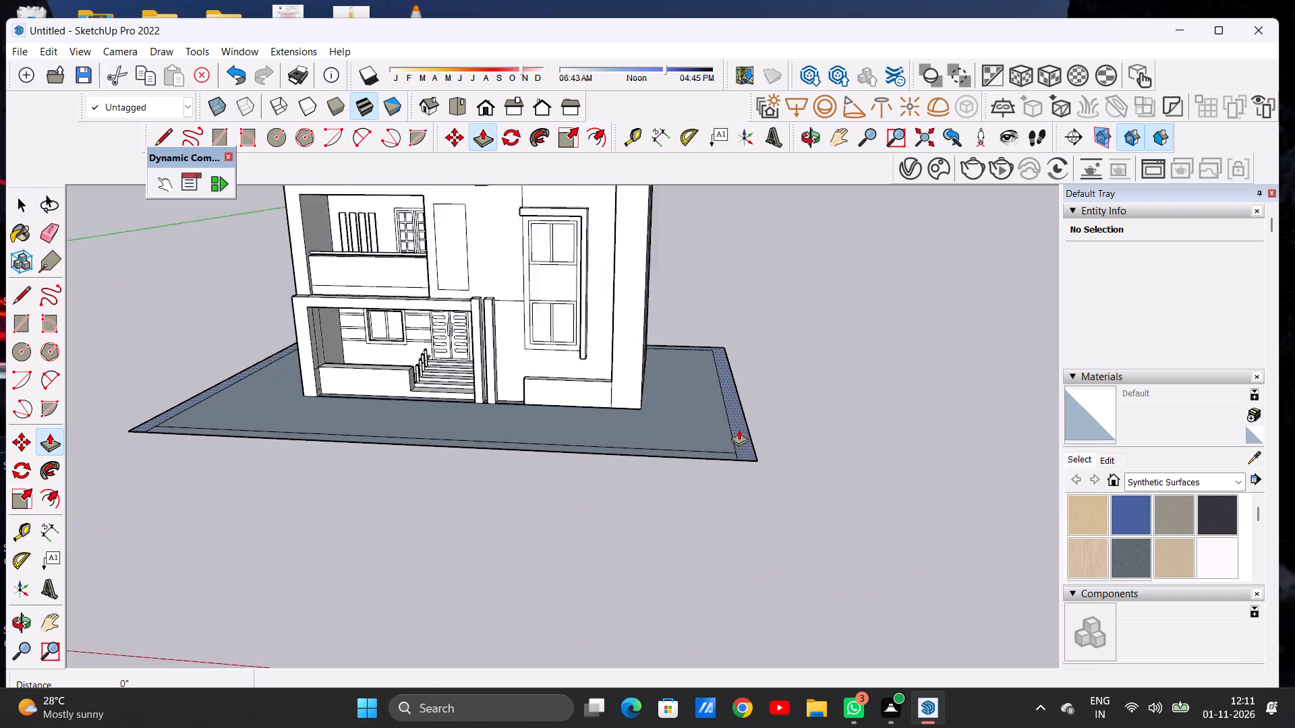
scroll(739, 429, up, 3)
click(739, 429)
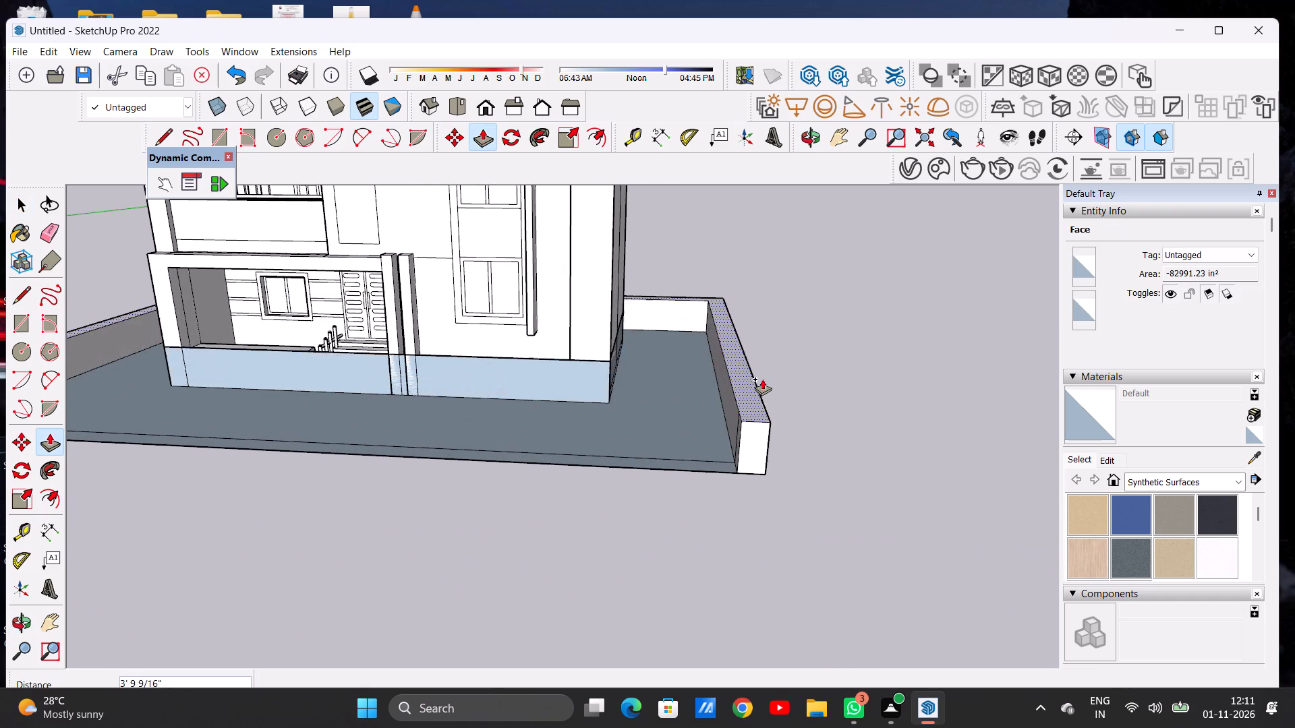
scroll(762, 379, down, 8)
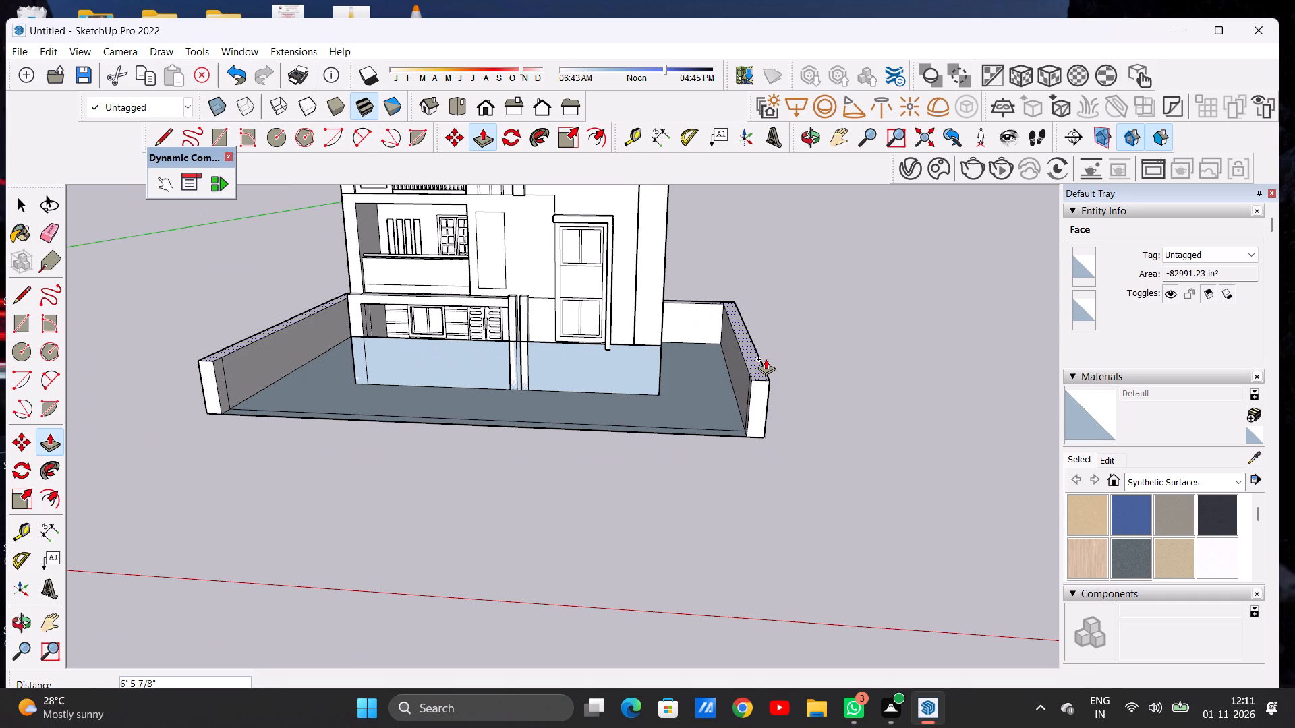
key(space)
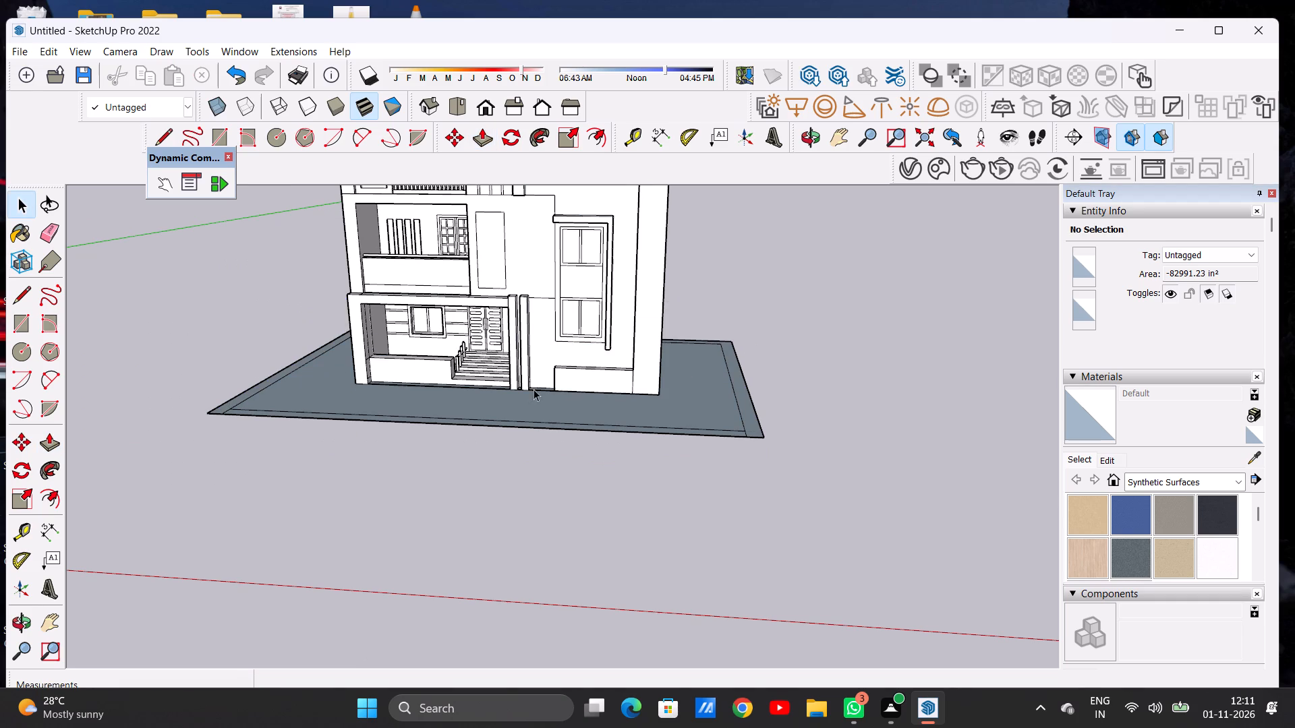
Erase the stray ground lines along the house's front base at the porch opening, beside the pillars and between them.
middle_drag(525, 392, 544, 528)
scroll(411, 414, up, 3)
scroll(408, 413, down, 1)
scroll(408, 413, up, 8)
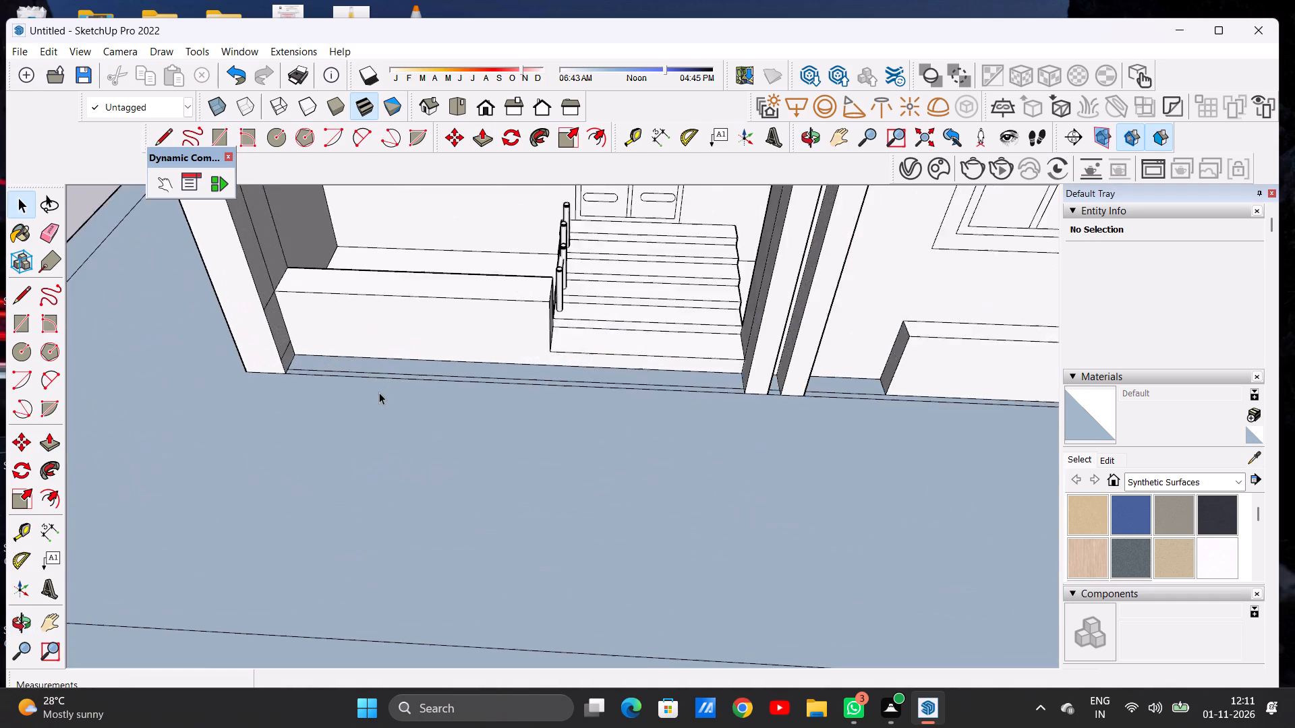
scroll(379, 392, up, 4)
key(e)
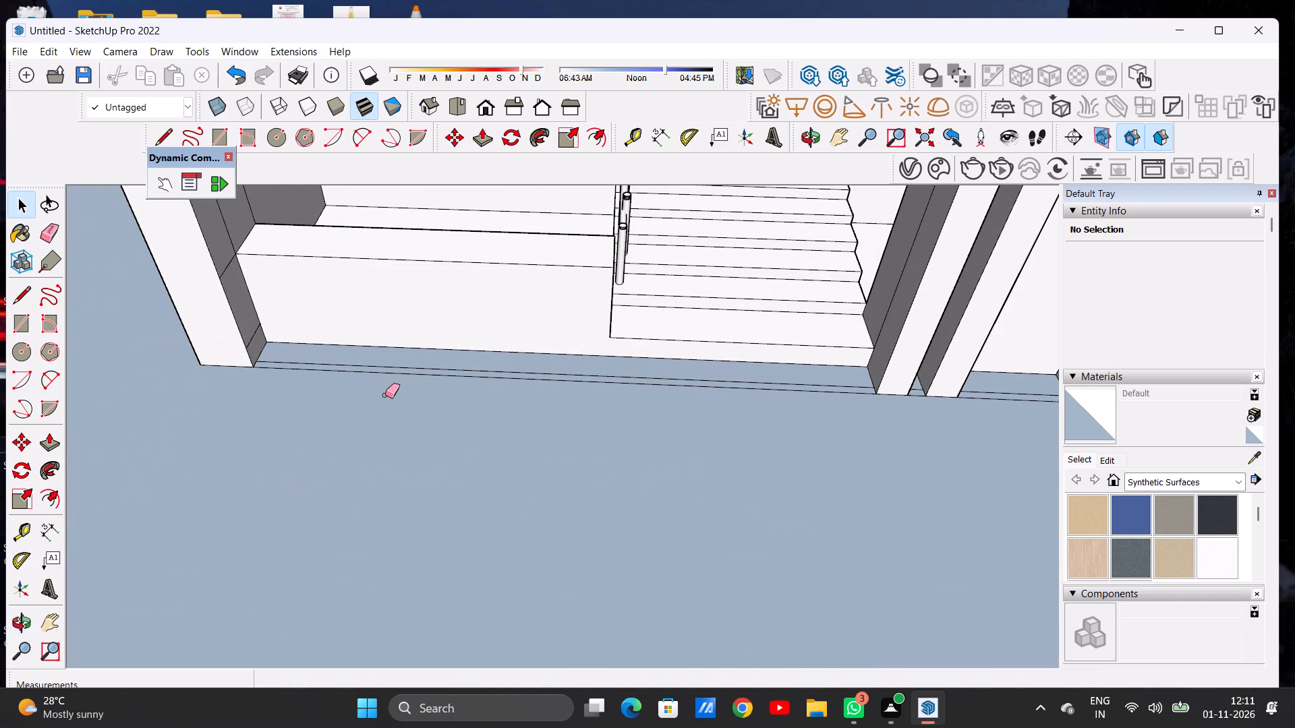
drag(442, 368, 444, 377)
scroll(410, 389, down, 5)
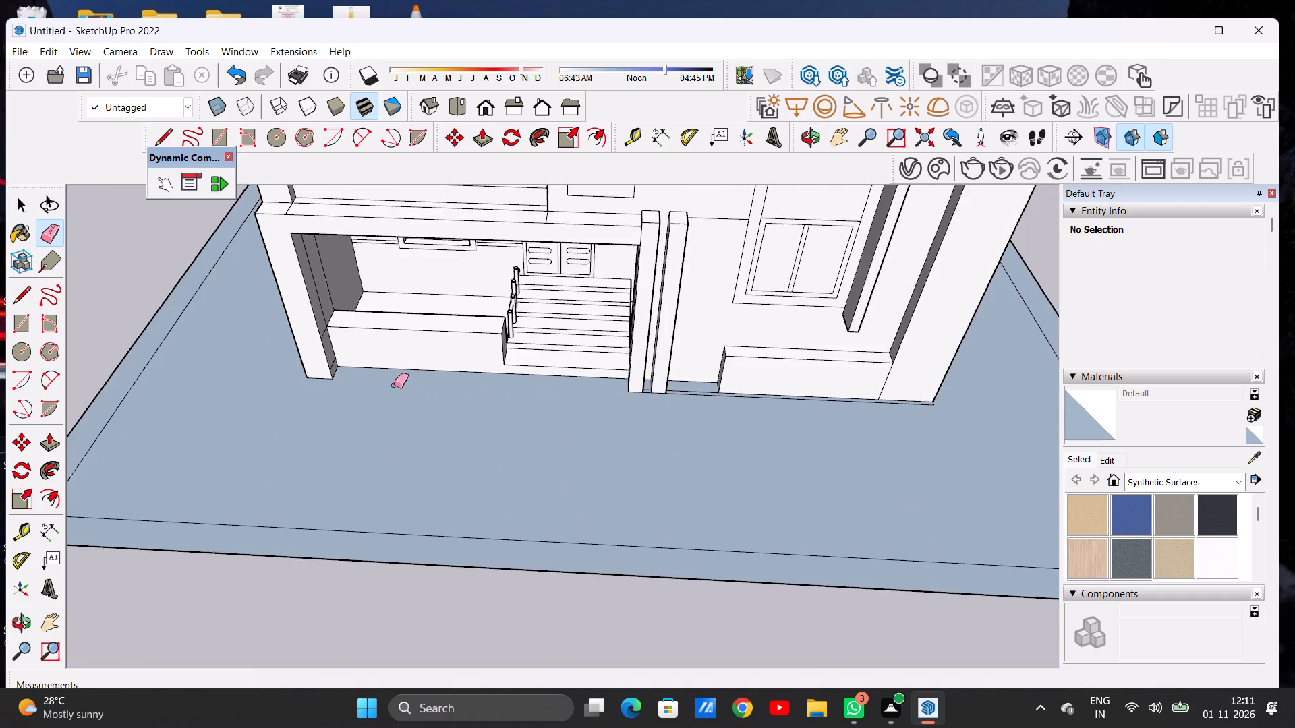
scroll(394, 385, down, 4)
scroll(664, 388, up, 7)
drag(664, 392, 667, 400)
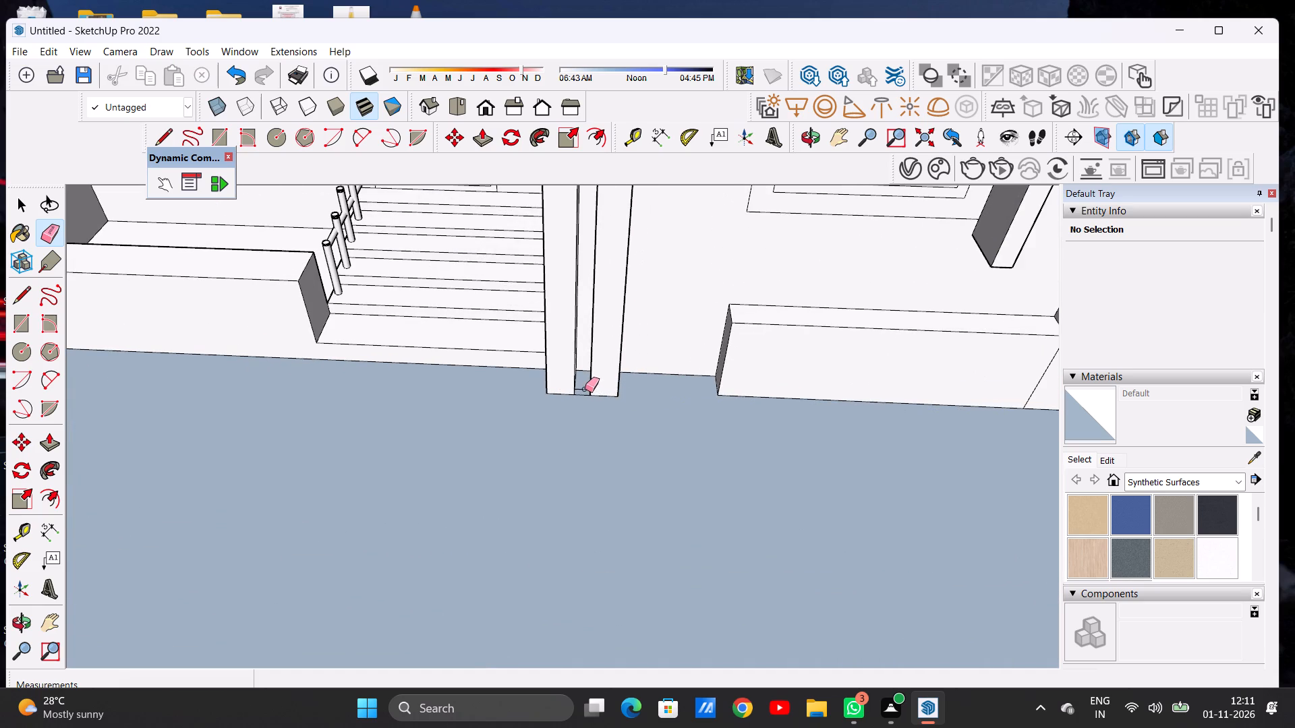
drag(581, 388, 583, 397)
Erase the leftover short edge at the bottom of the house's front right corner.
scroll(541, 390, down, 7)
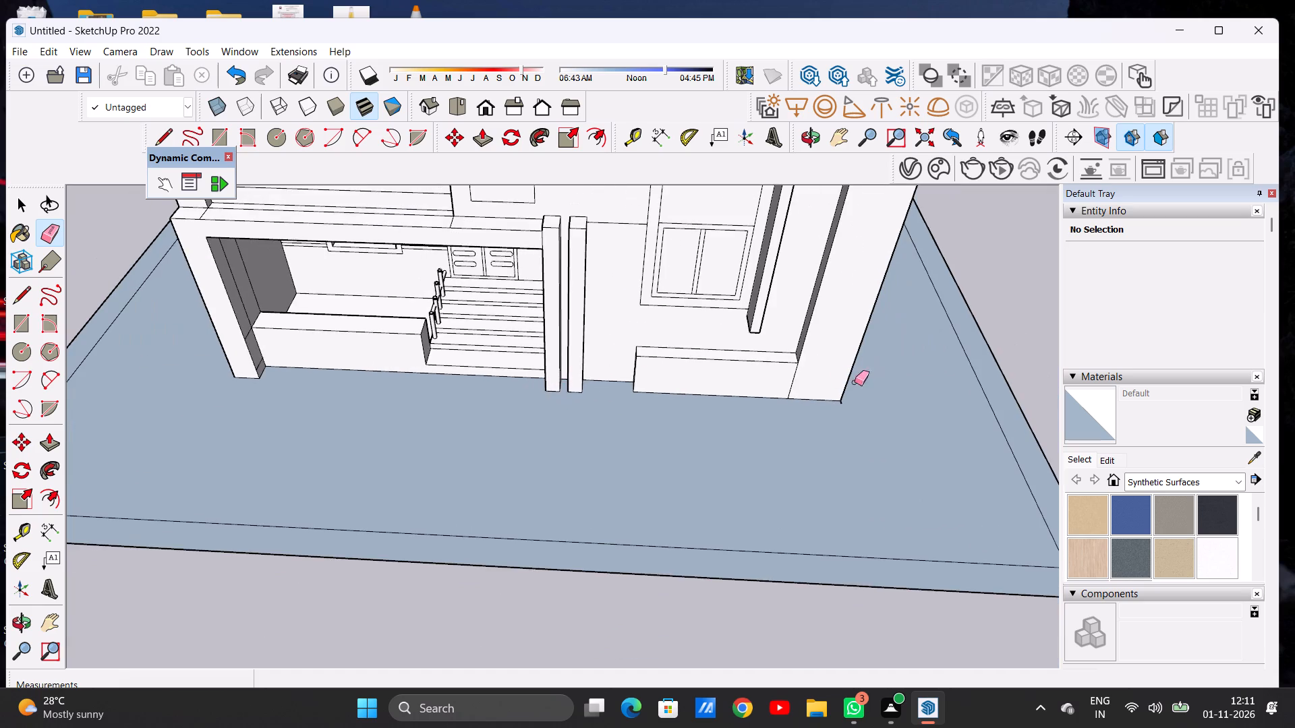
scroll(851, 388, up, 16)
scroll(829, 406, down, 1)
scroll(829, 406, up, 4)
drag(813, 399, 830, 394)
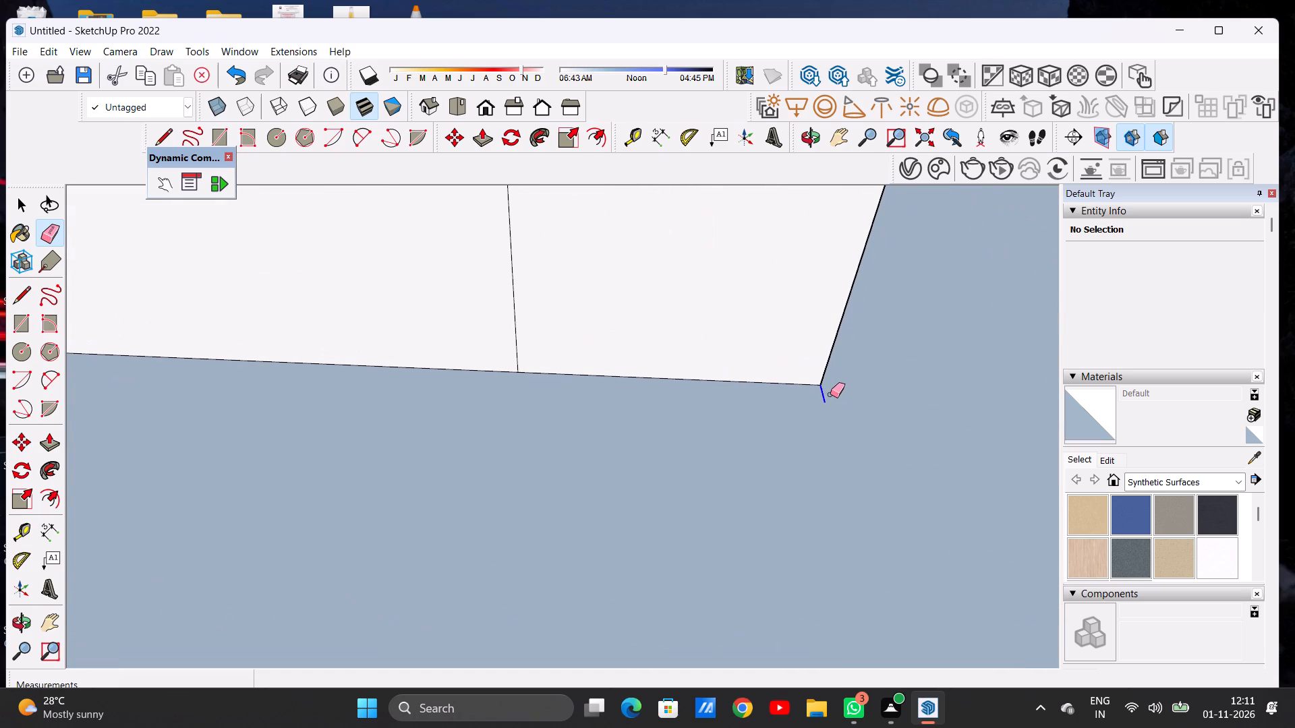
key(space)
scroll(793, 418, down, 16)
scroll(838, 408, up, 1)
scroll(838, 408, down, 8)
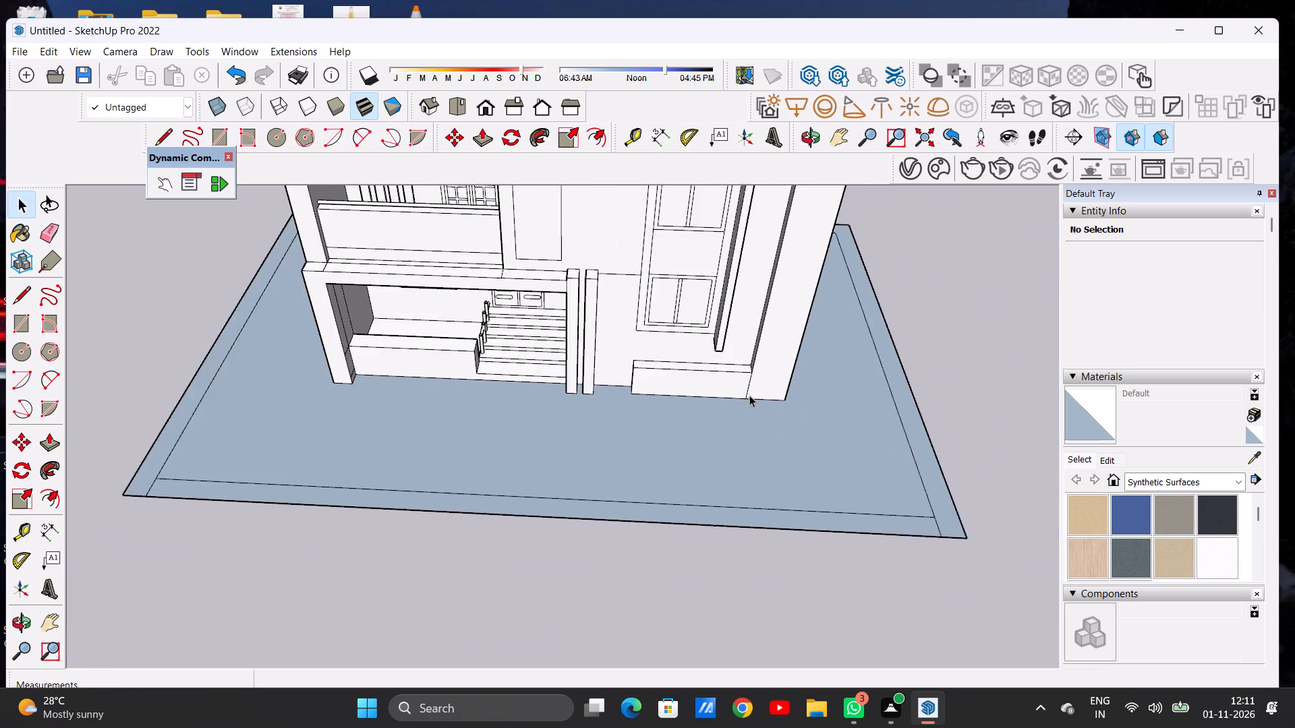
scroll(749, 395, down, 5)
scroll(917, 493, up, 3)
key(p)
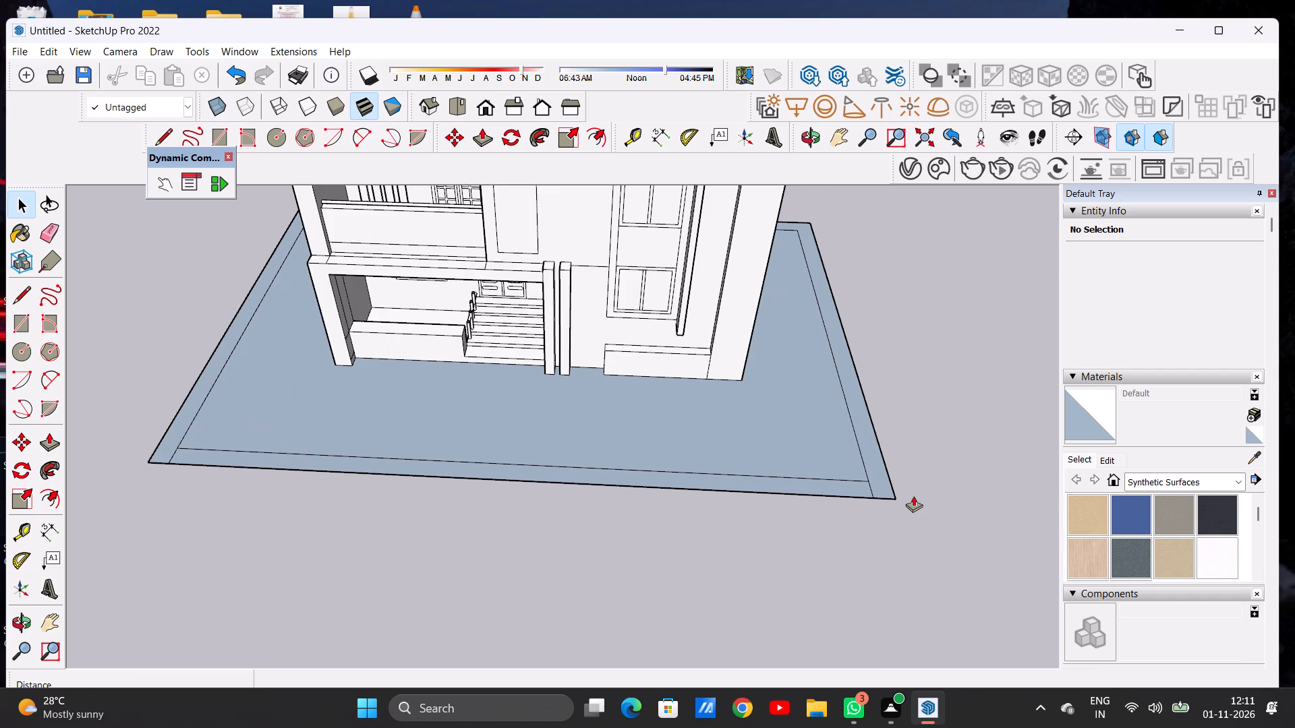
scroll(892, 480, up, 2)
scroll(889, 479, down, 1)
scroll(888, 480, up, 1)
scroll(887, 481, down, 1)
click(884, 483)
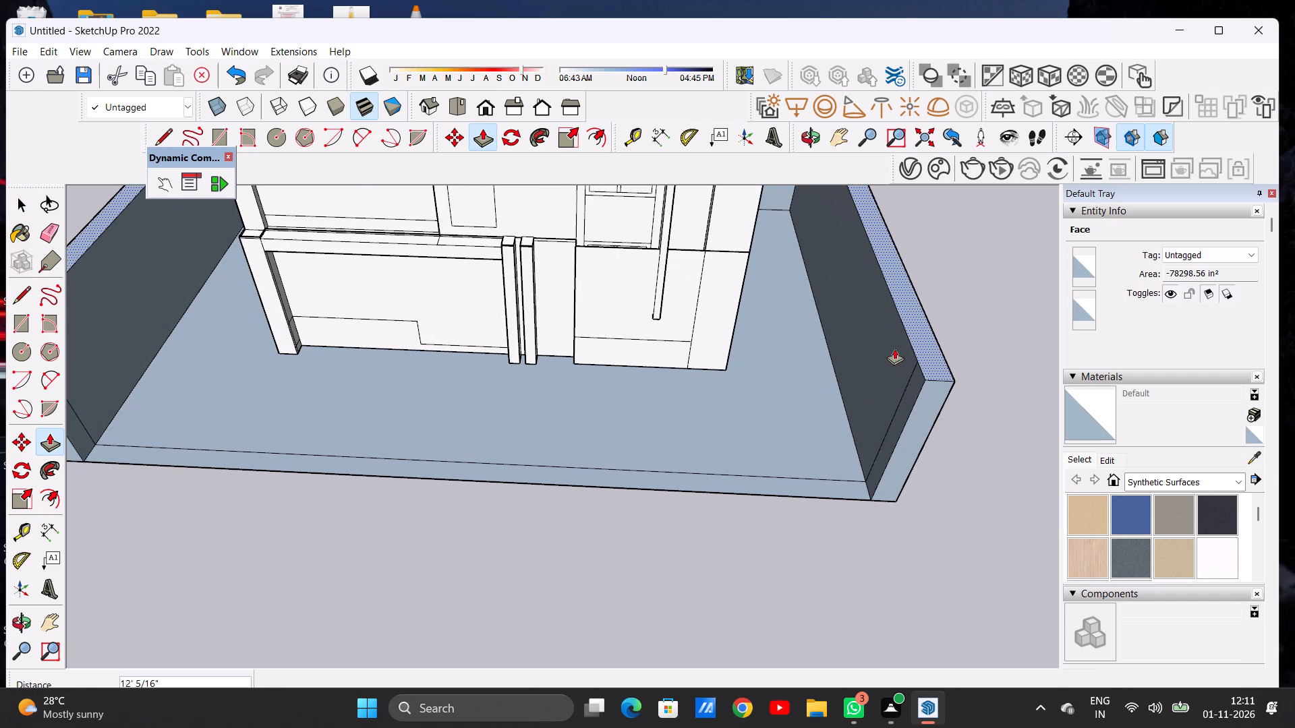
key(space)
Undo the recent edits back to before the base and the ground plane were drawn.
scroll(686, 334, down, 10)
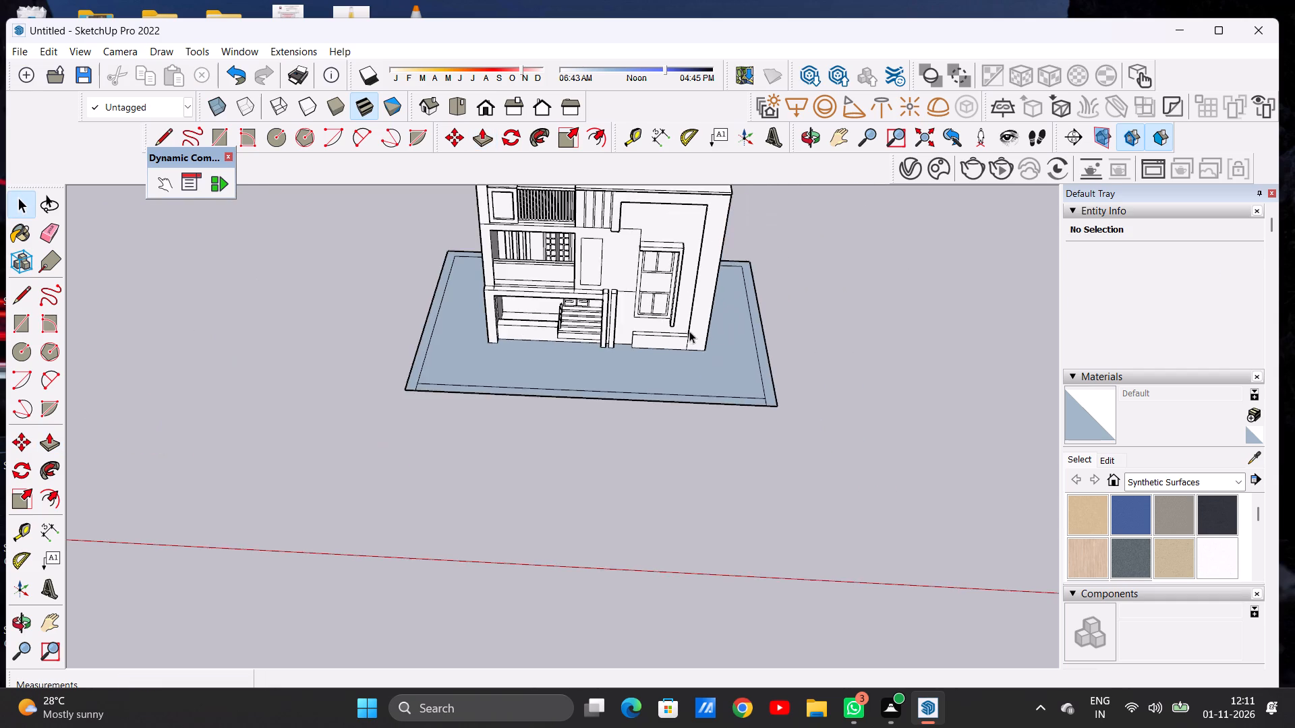
middle_drag(721, 329, 712, 383)
scroll(712, 383, down, 1)
scroll(712, 380, up, 4)
key(ctrl+z)
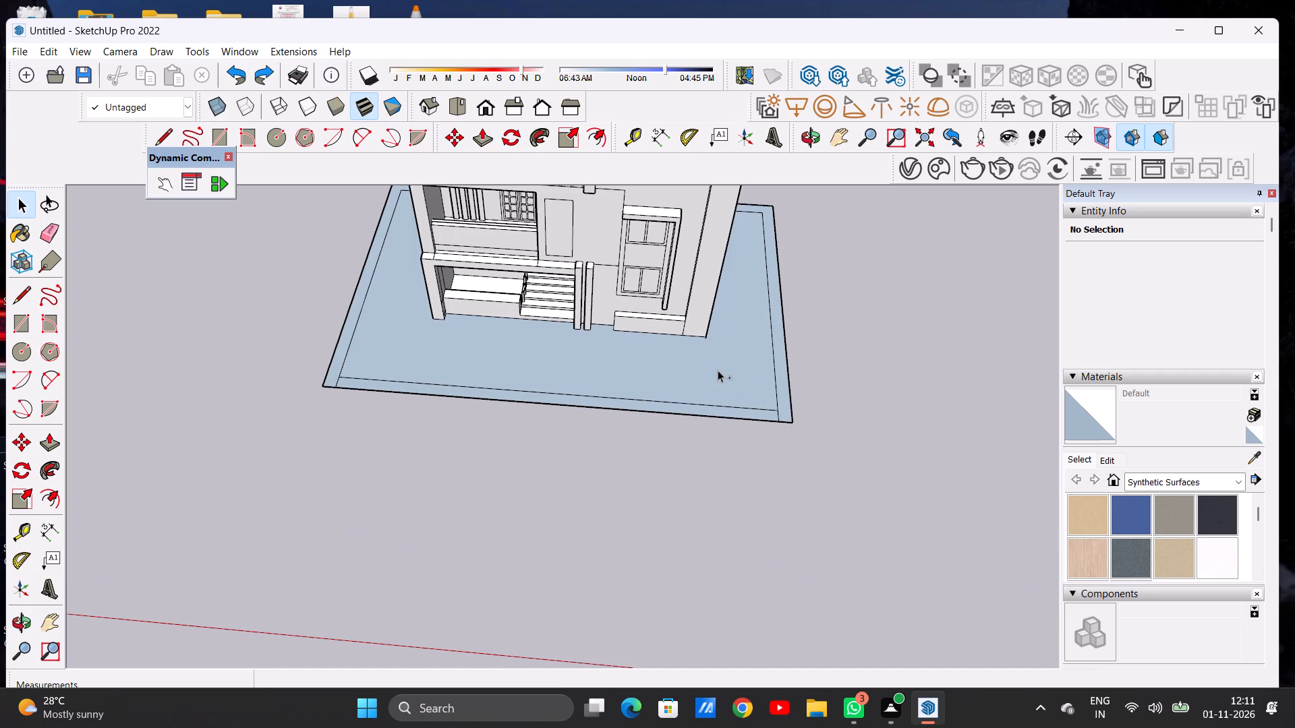
key(ctrl+z)
key(ctrl+z)
key(ctrl+z)
key(ctrl+z)
key(ctrl+z)
key(ctrl+z)
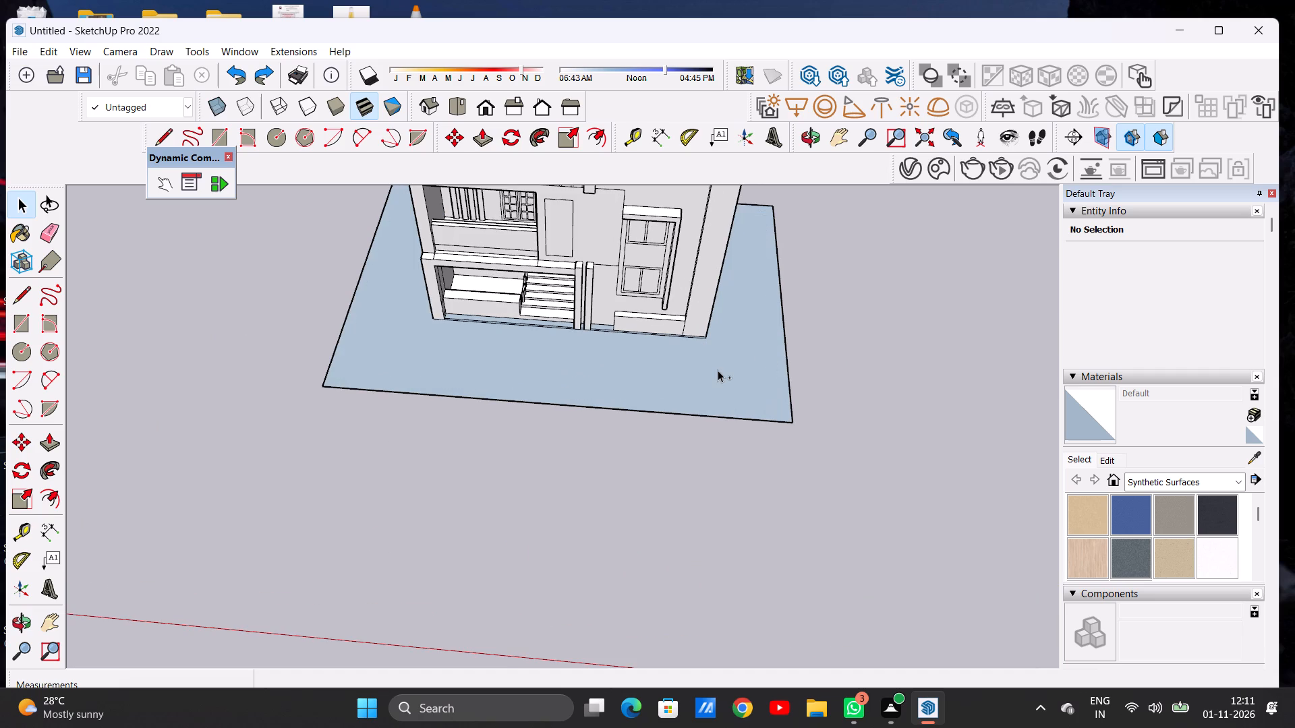
key(ctrl+z)
key(ctrl+z)
key(ctrl+z)
key(ctrl+z)
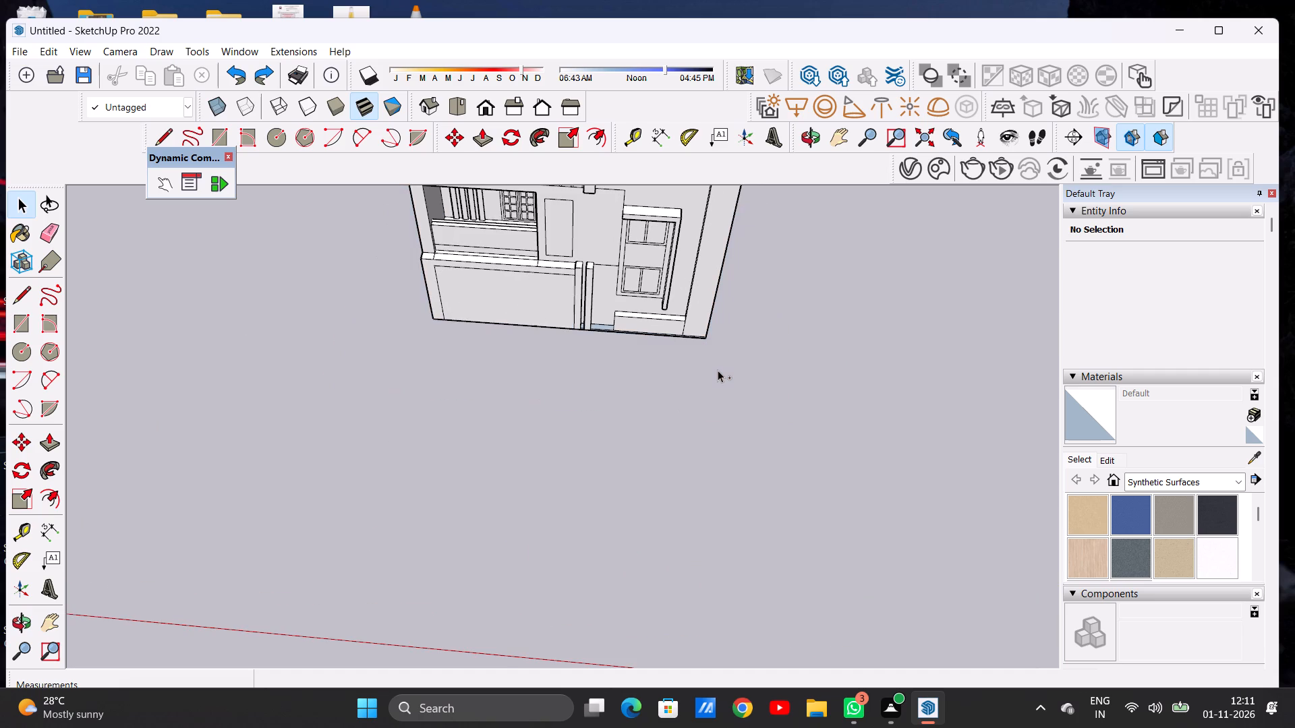
key(ctrl+z)
Draw a line about 38' 4" long across the house's front base, from the porch opening's left corner to the front right corner.
scroll(567, 329, up, 6)
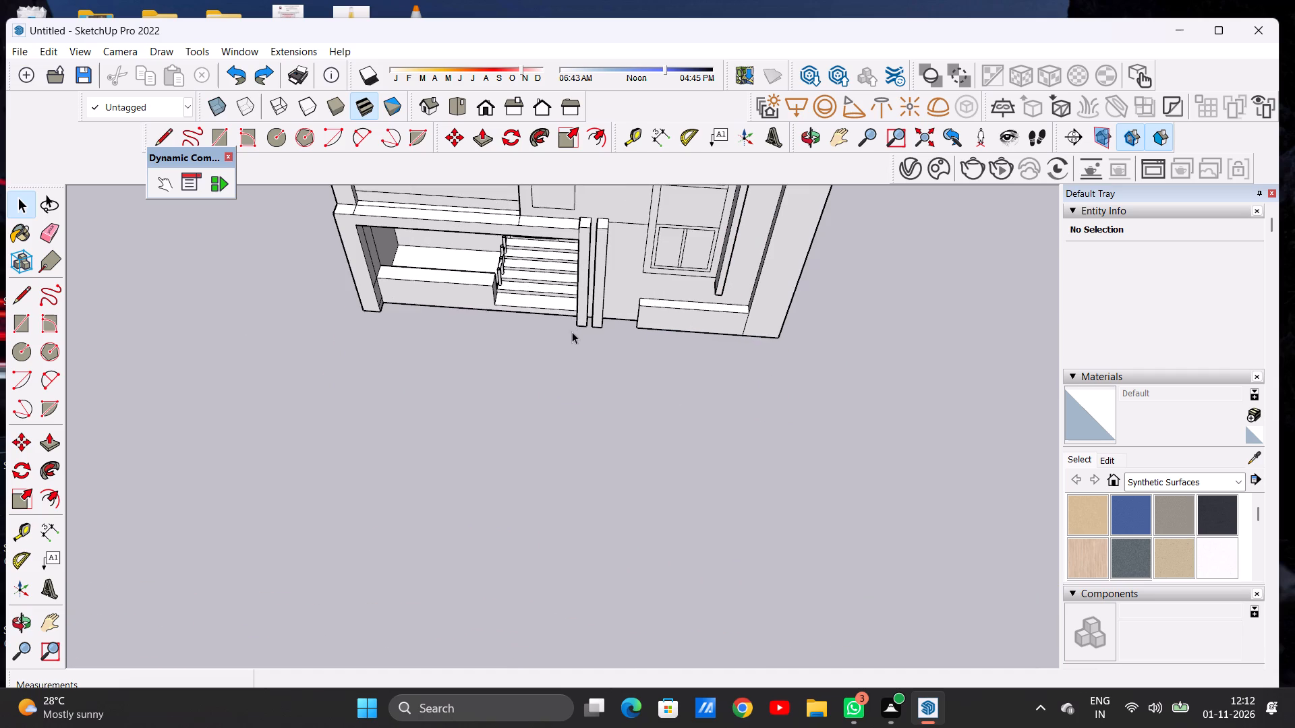
middle_drag(601, 334, 636, 173)
scroll(596, 309, down, 6)
middle_drag(575, 377, 581, 257)
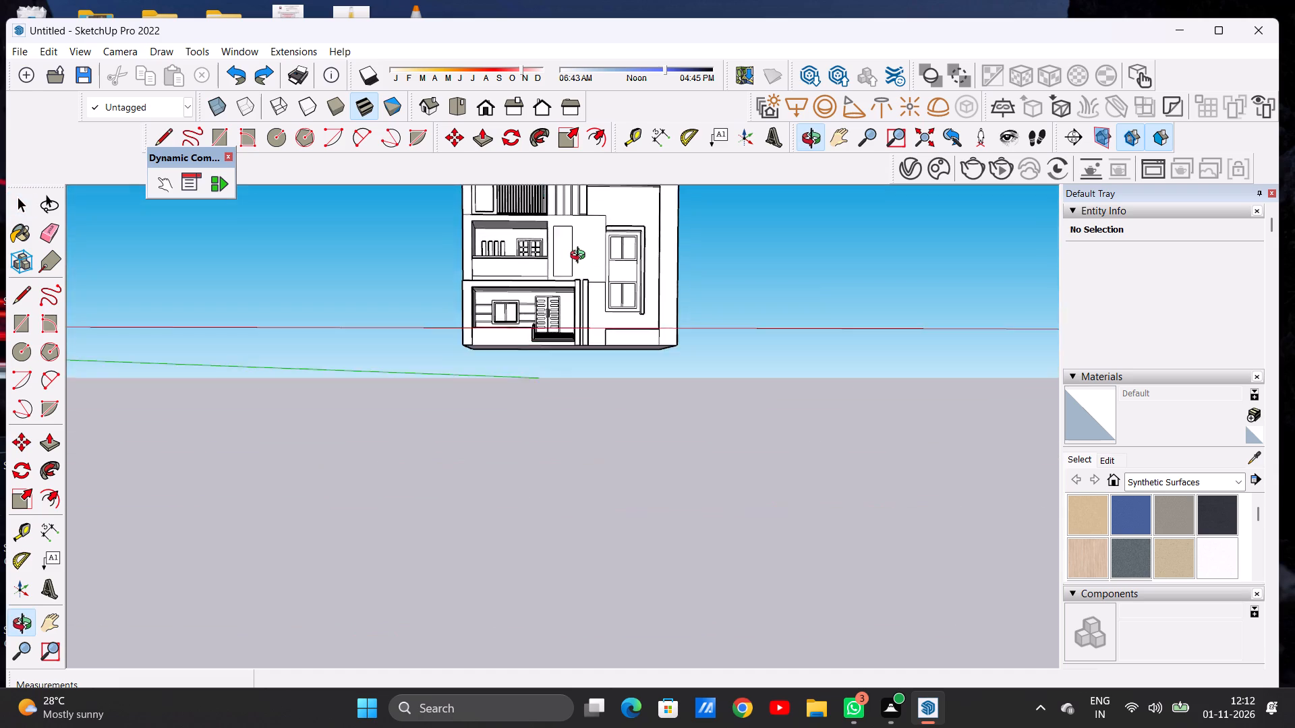
middle_drag(581, 257, 581, 500)
scroll(569, 333, up, 6)
middle_drag(596, 342, 563, 377)
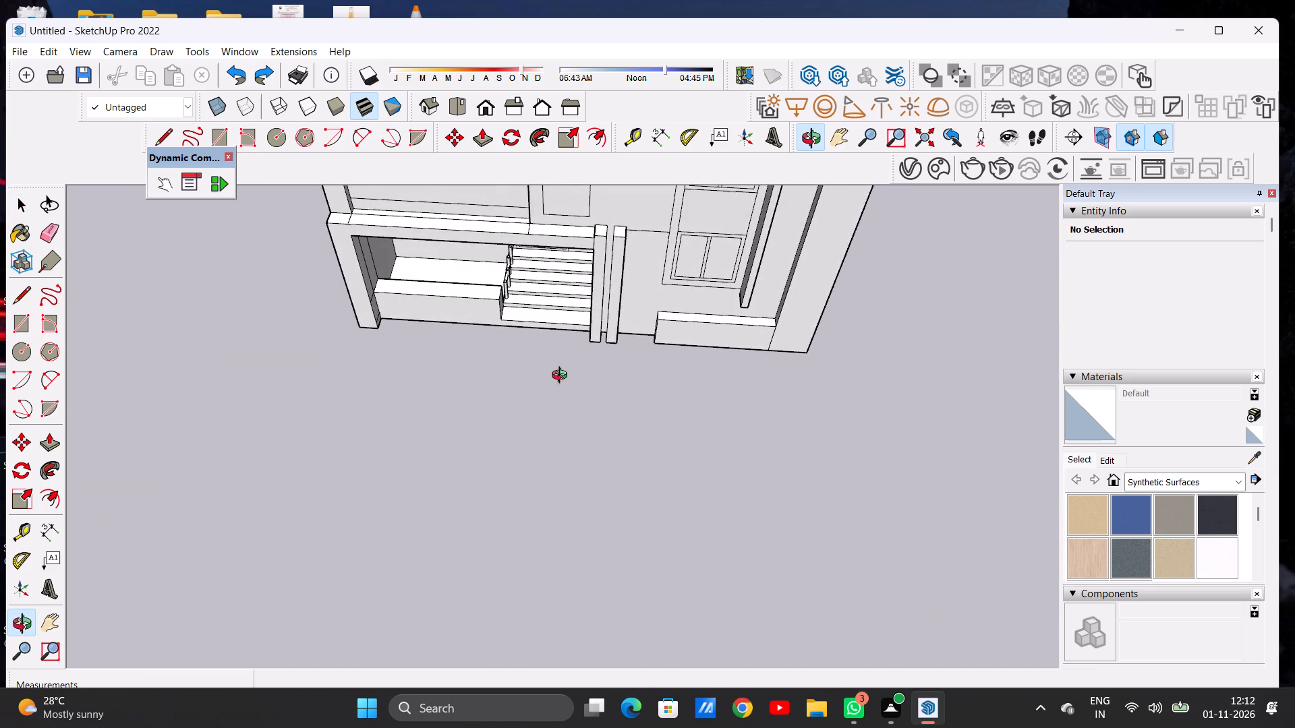
middle_drag(563, 377, 576, 389)
scroll(579, 354, up, 4)
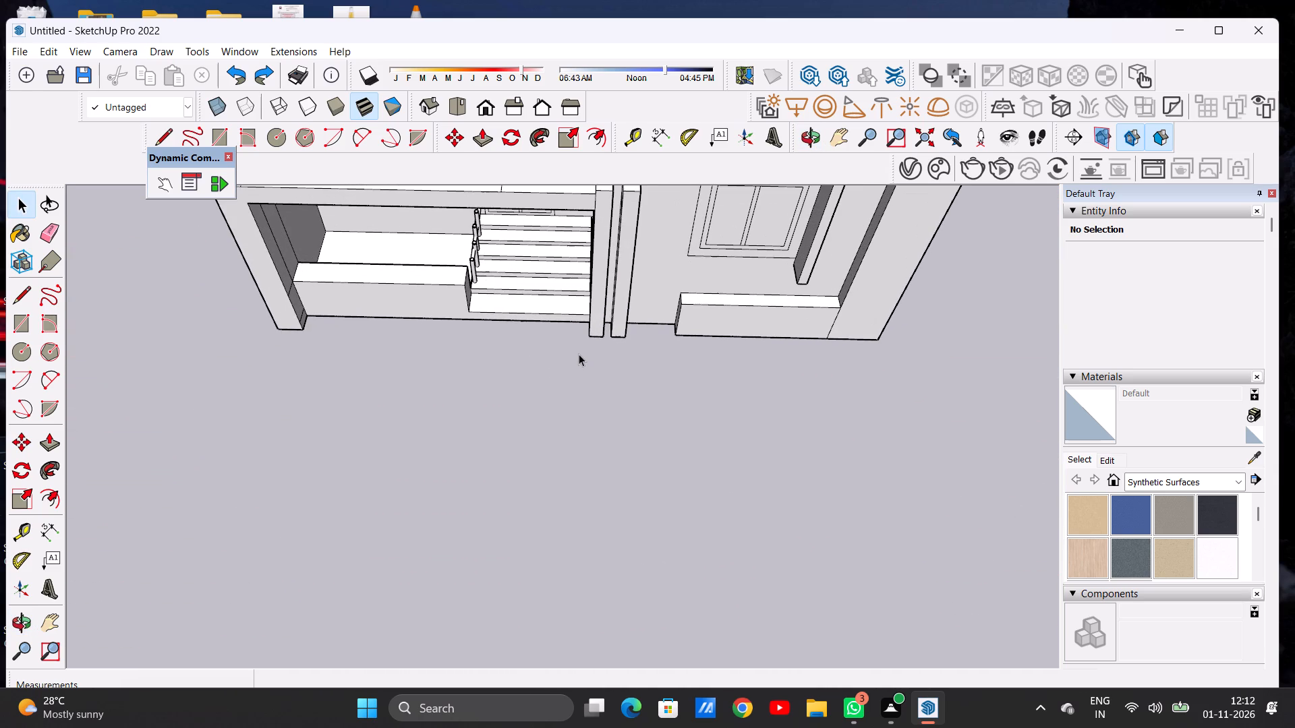
key(r)
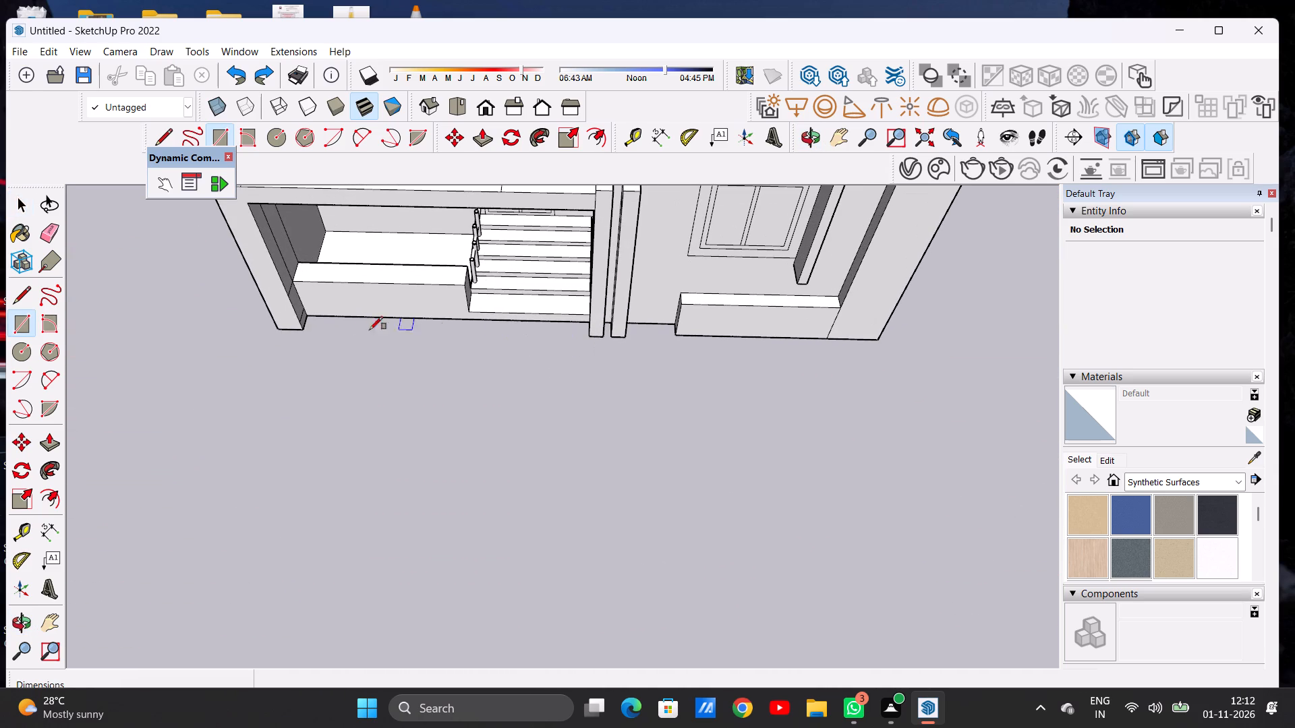
scroll(316, 338, up, 4)
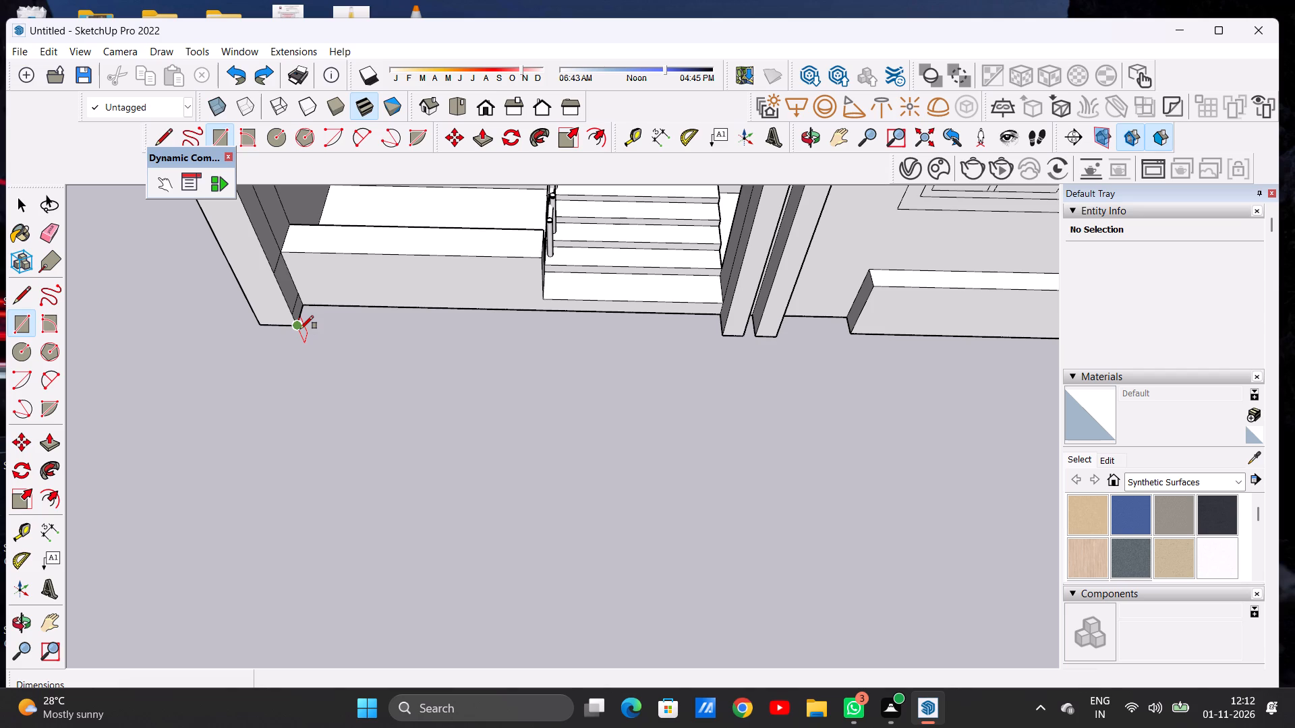
key(space)
text(L)
click(295, 328)
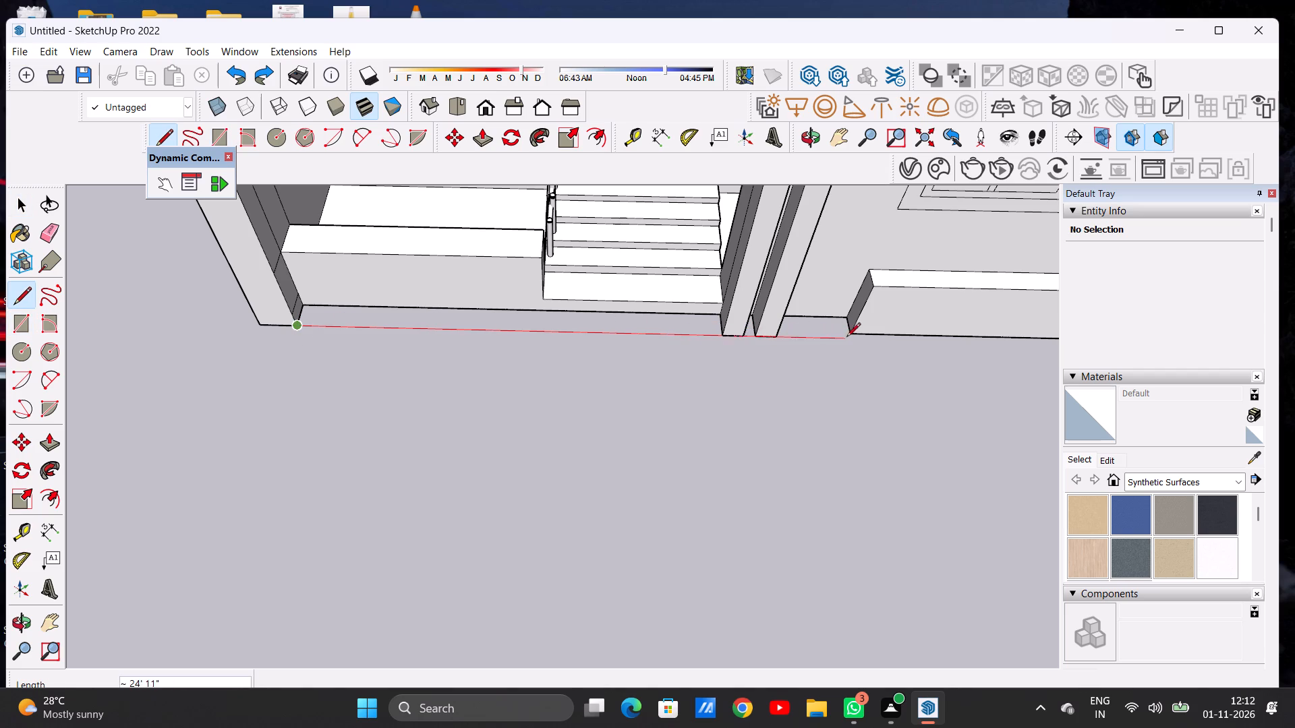
scroll(666, 356, down, 5)
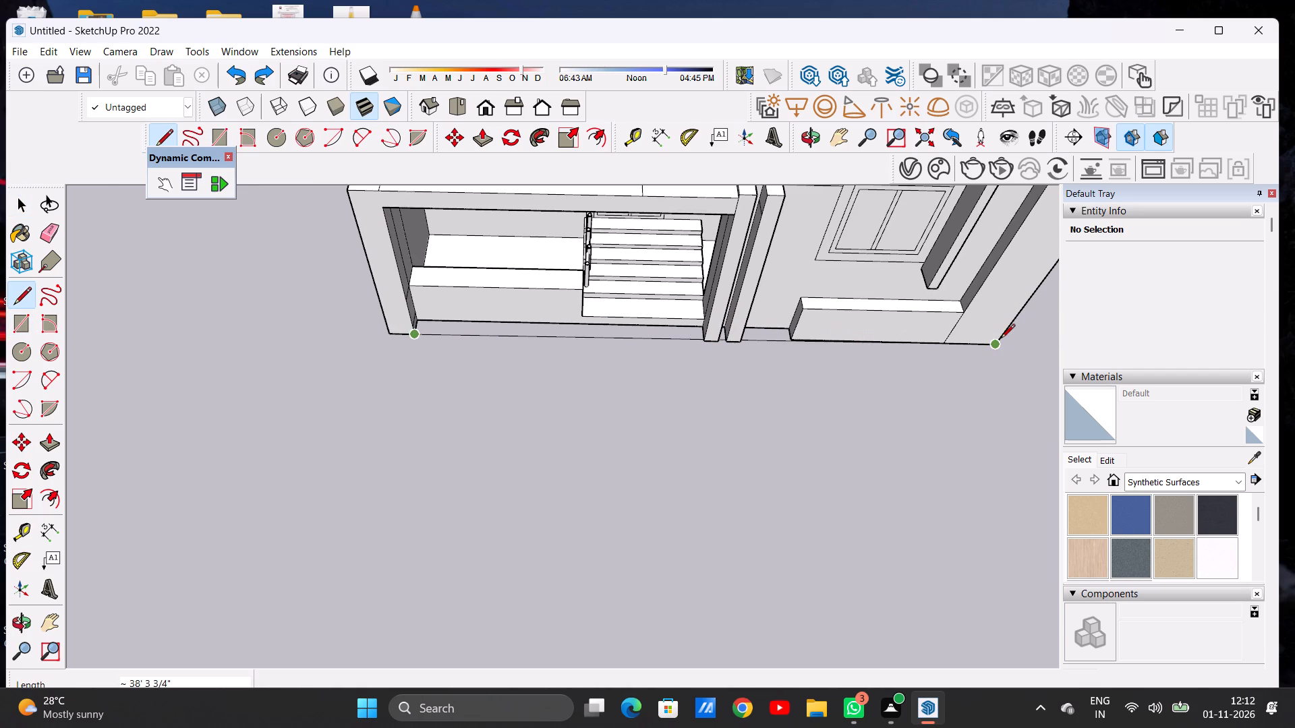
scroll(1001, 344, up, 5)
click(994, 348)
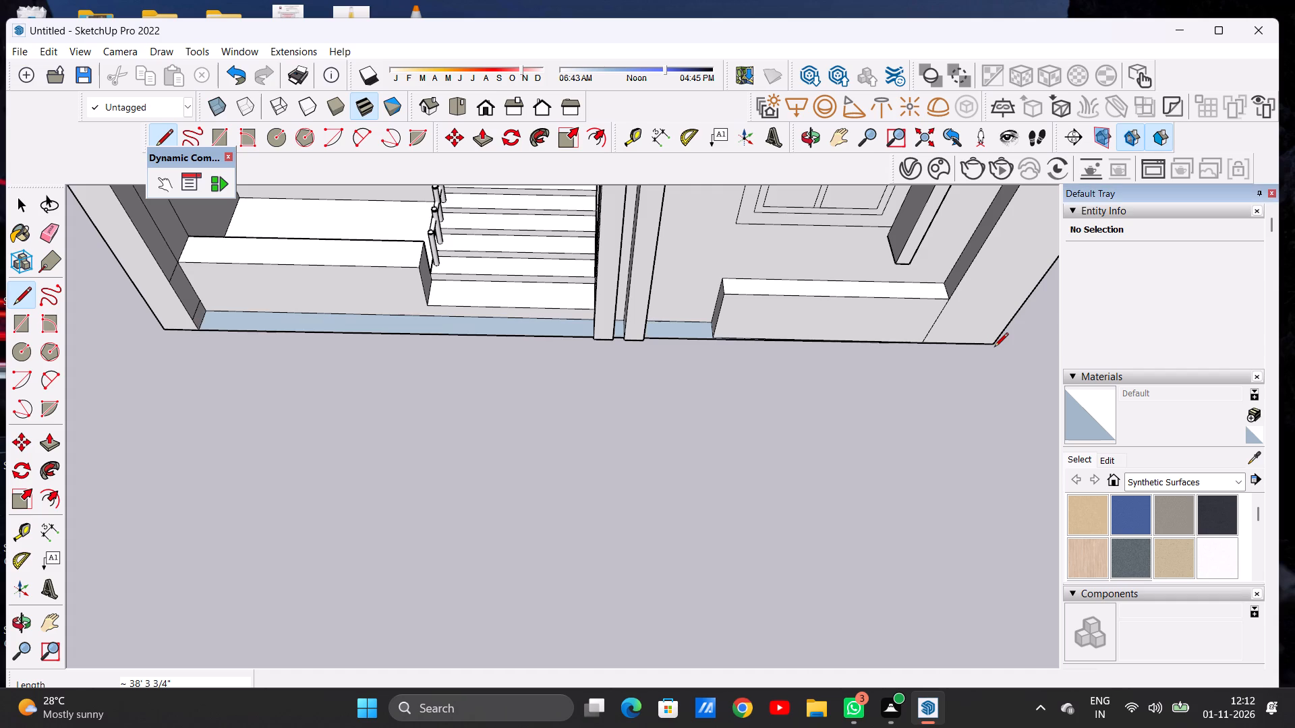
key(space)
Paint the base strips below the porch steps, between the pillars and beside them with Quartz Light Grey.
scroll(564, 371, down, 5)
scroll(563, 372, up, 2)
scroll(563, 372, down, 3)
scroll(476, 320, down, 3)
scroll(478, 326, up, 1)
scroll(480, 328, down, 2)
middle_drag(548, 406, 544, 392)
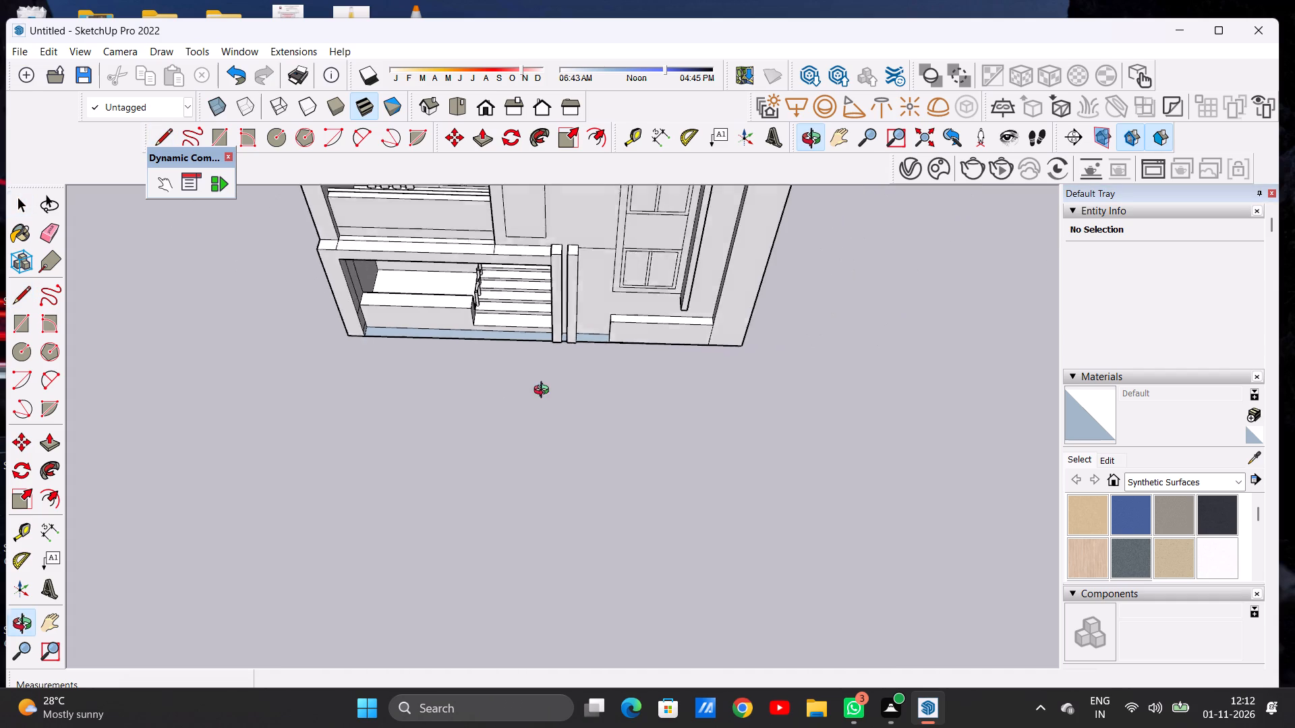
middle_drag(544, 392, 544, 276)
scroll(546, 347, up, 8)
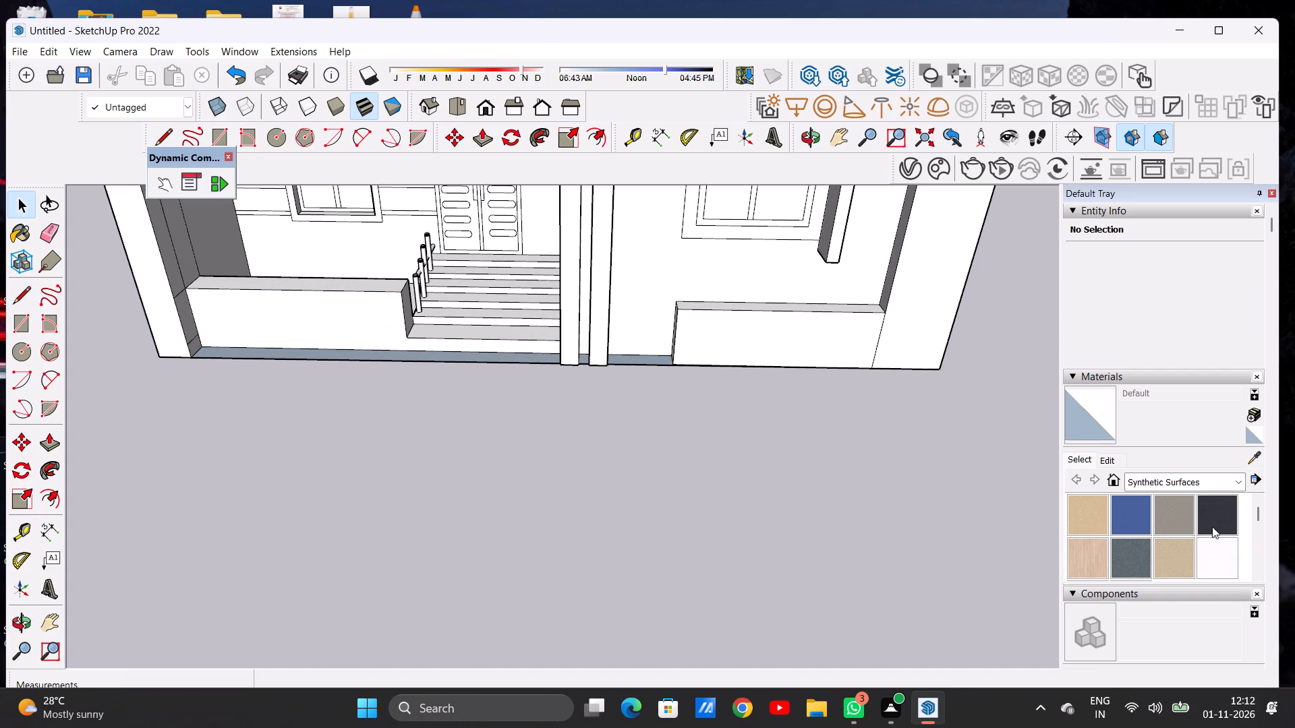
click(1210, 552)
middle_drag(557, 388, 553, 508)
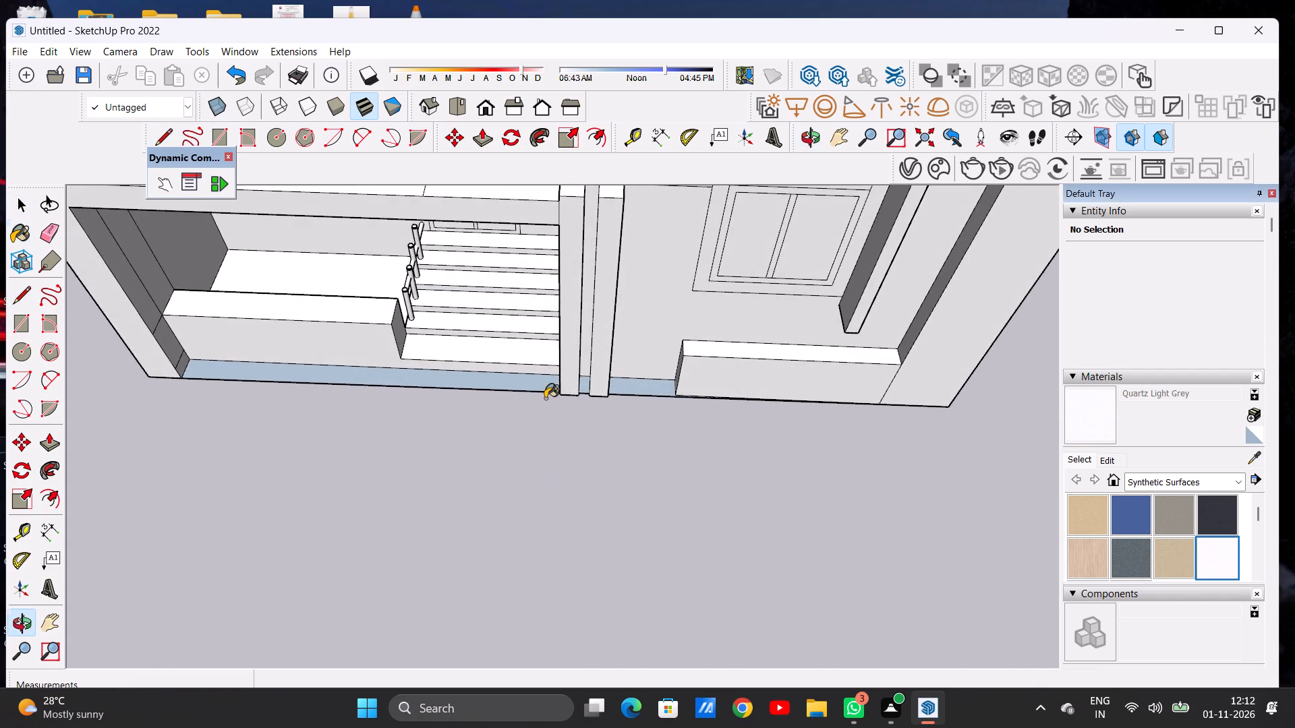
scroll(545, 390, up, 1)
scroll(545, 390, down, 1)
scroll(545, 390, up, 4)
click(542, 382)
scroll(599, 386, up, 1)
scroll(599, 385, down, 1)
scroll(600, 385, up, 3)
click(600, 385)
click(697, 388)
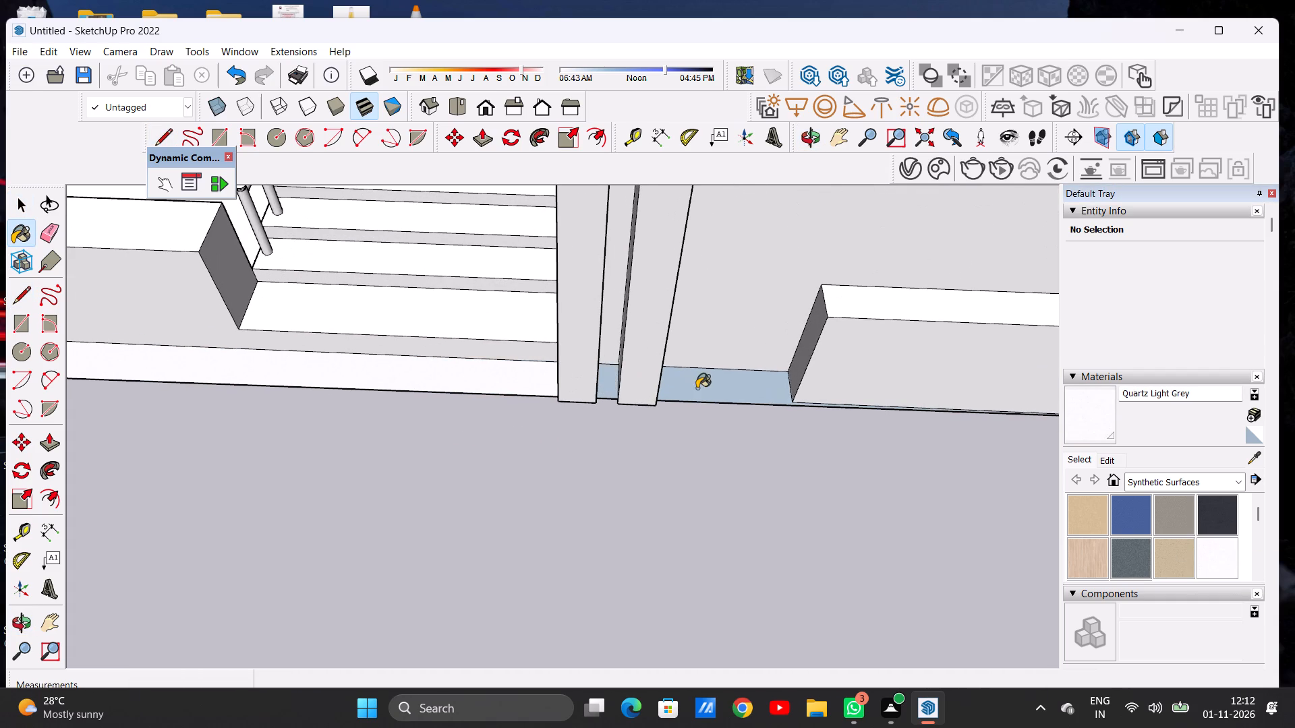
scroll(616, 381, down, 12)
scroll(710, 392, up, 12)
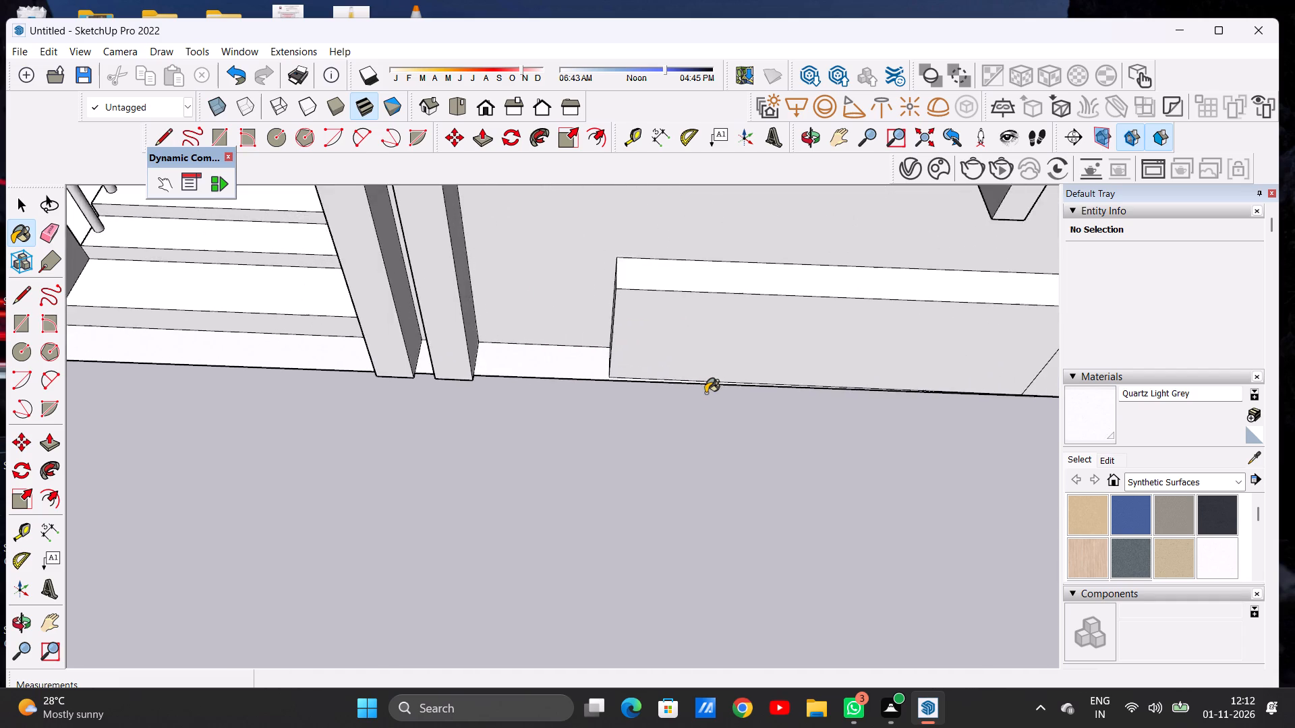
scroll(706, 393, up, 18)
scroll(654, 388, down, 16)
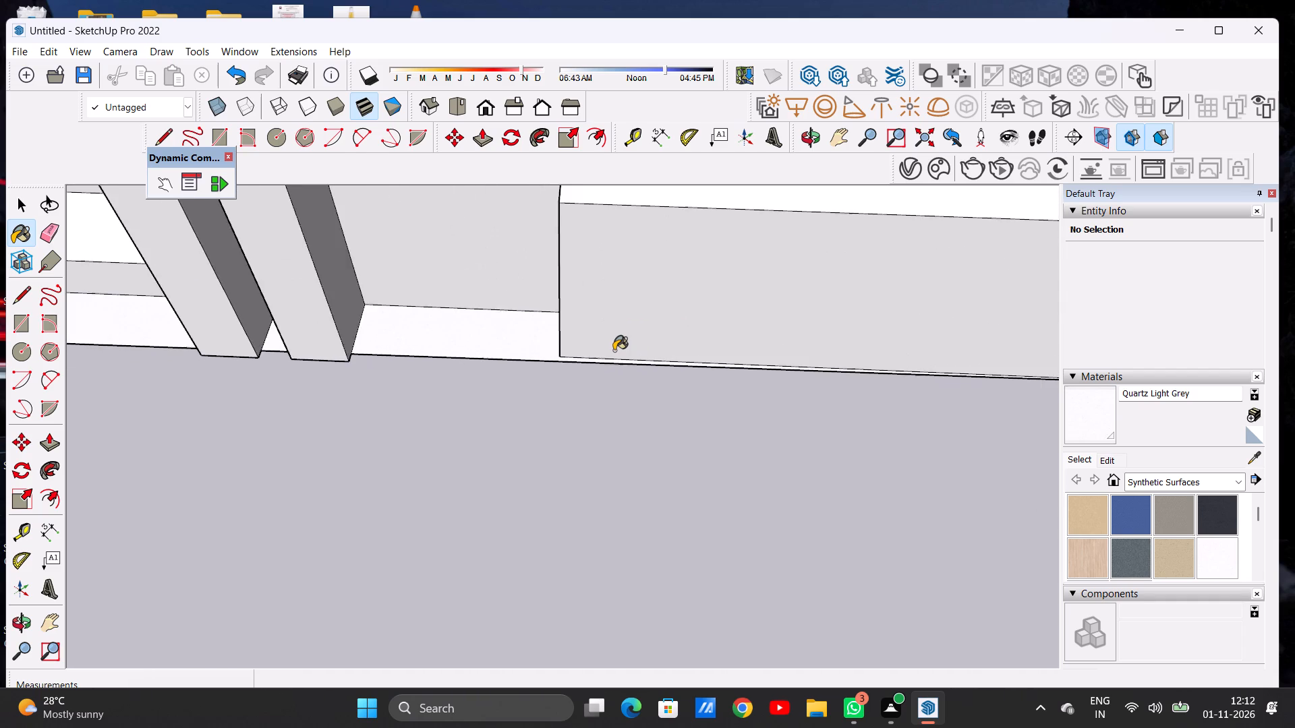
scroll(614, 351, down, 5)
key(space)
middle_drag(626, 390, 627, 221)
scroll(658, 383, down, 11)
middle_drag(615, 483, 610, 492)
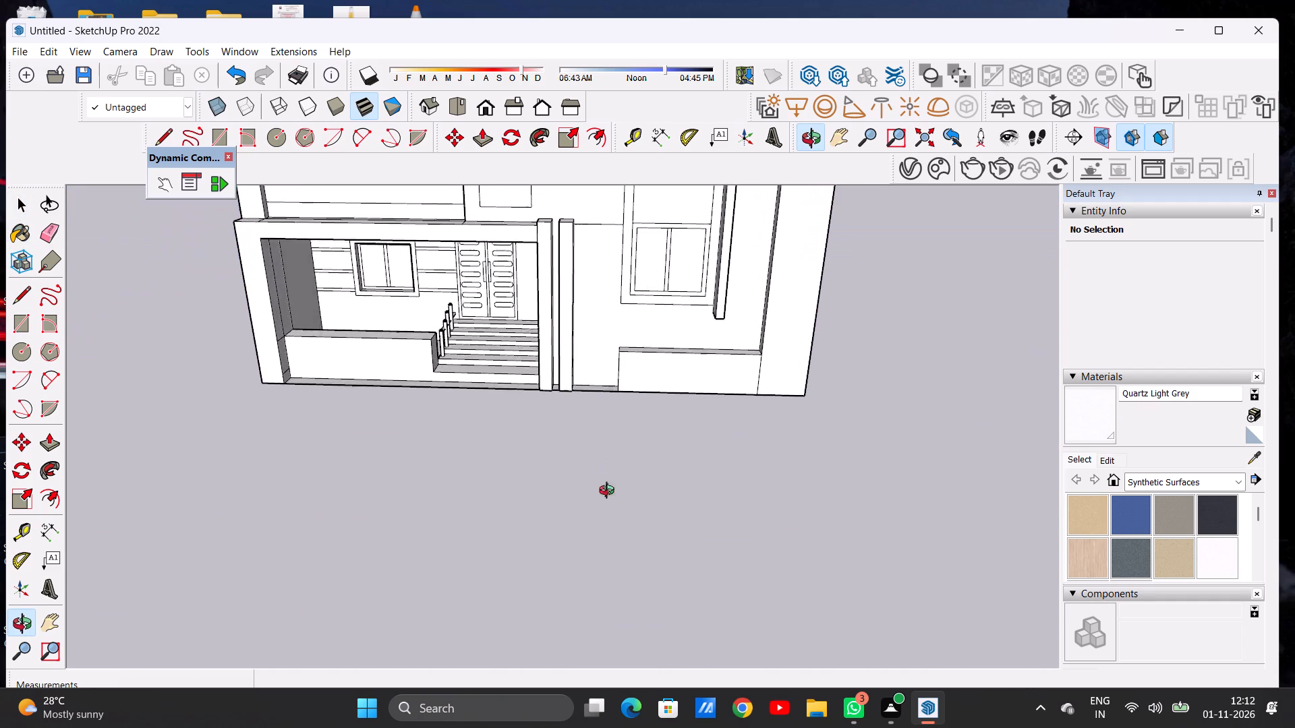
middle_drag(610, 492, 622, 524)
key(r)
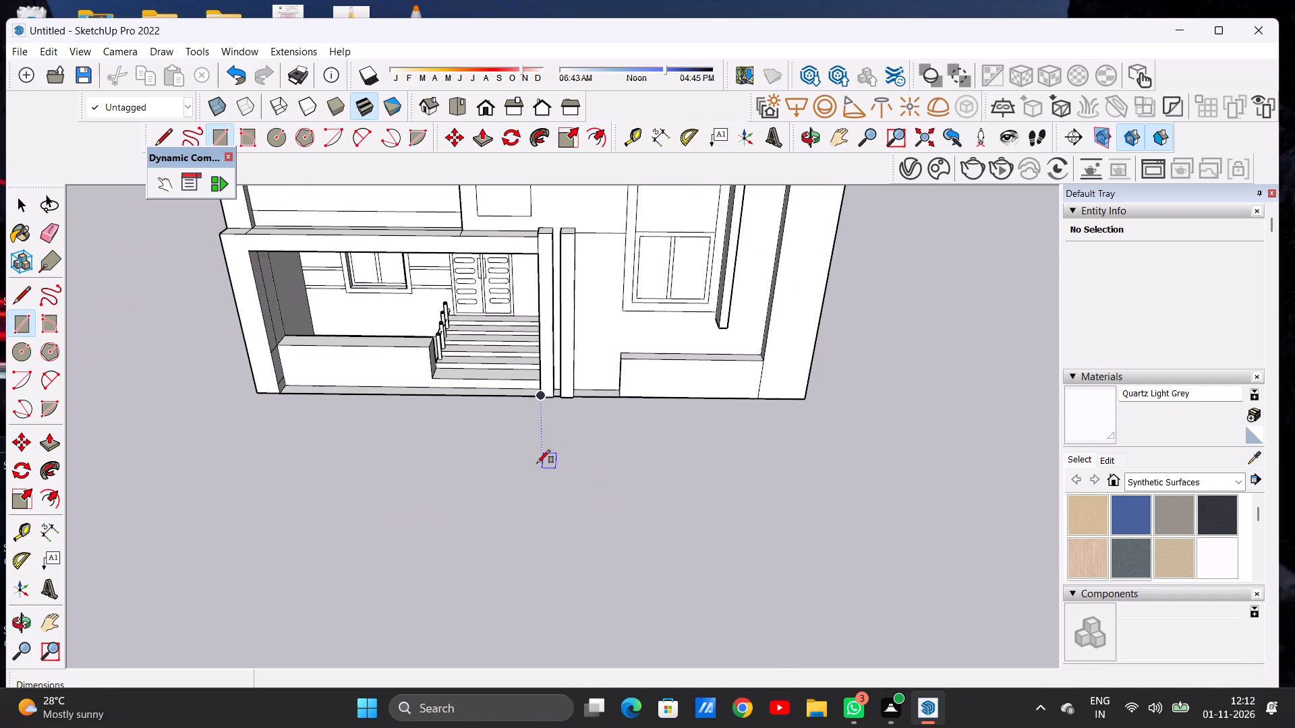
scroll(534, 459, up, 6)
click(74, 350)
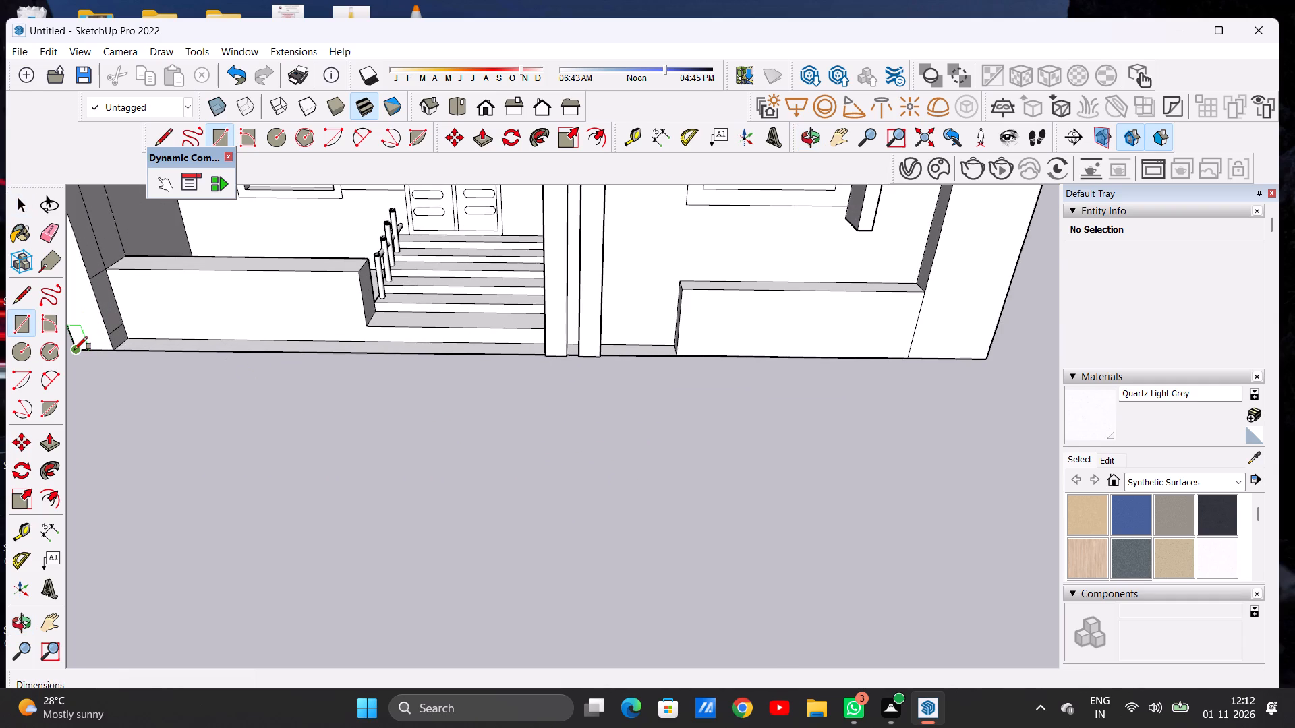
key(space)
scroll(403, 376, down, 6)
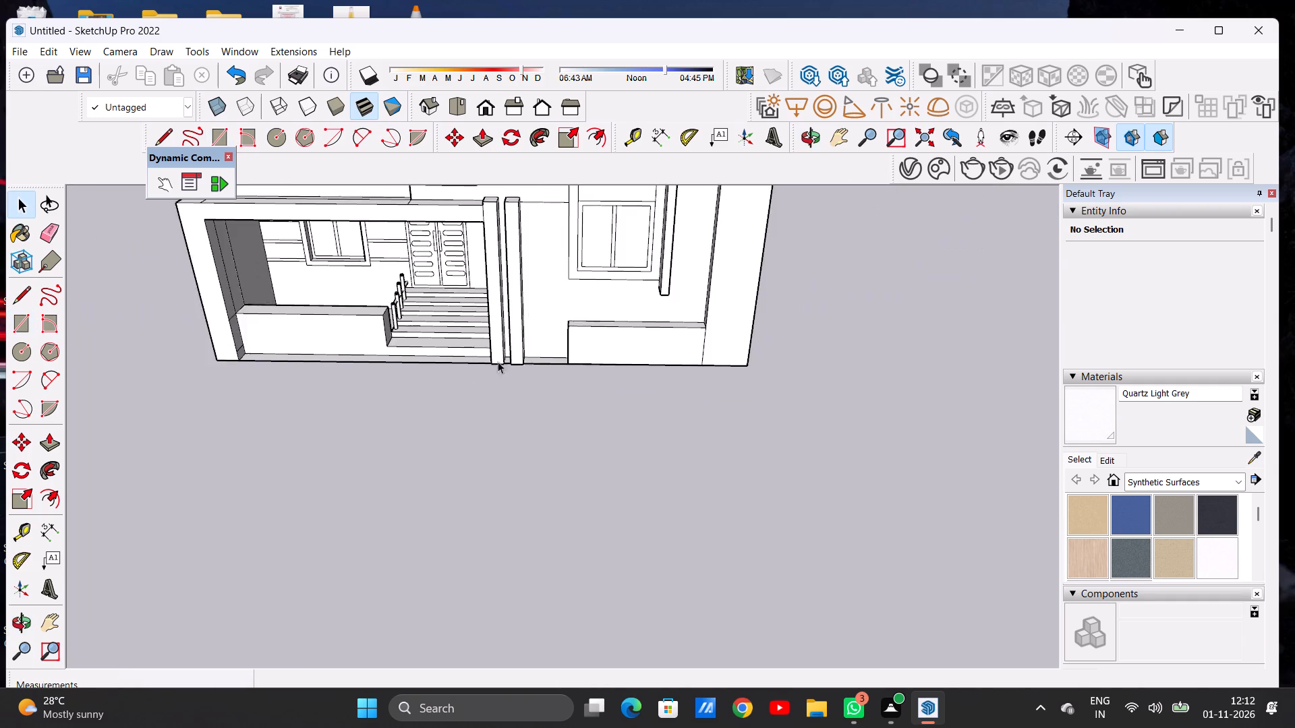
From the top view, draw a ground rectangle of about 63' by 39' surrounding the house.
scroll(503, 354, down, 19)
middle_drag(469, 276, 474, 392)
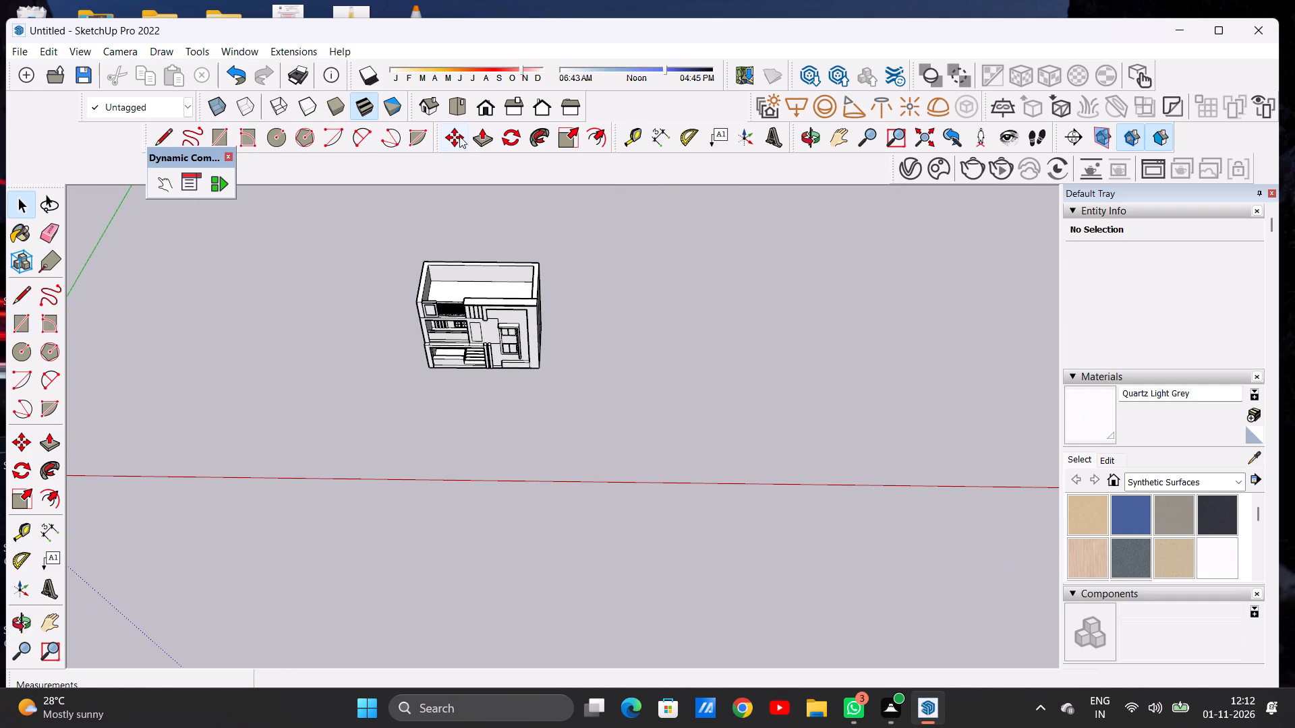
click(457, 97)
scroll(629, 461, up, 10)
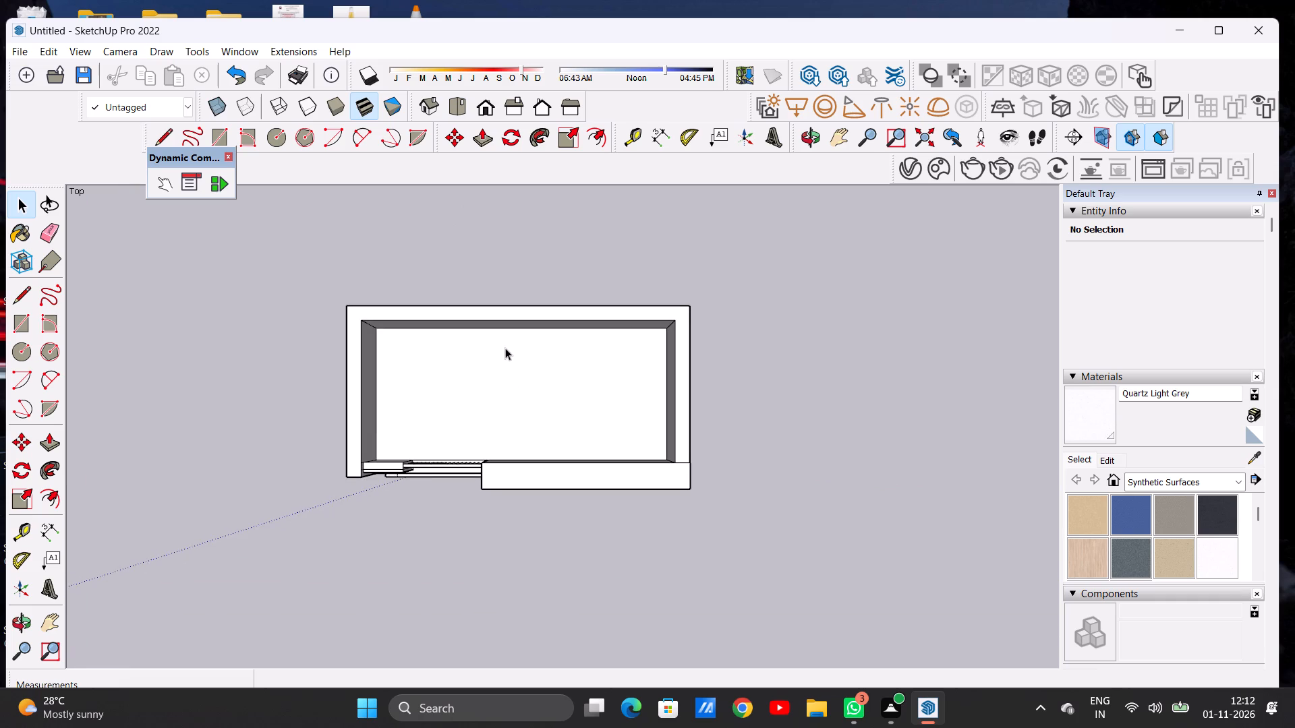
middle_drag(507, 346, 525, 408)
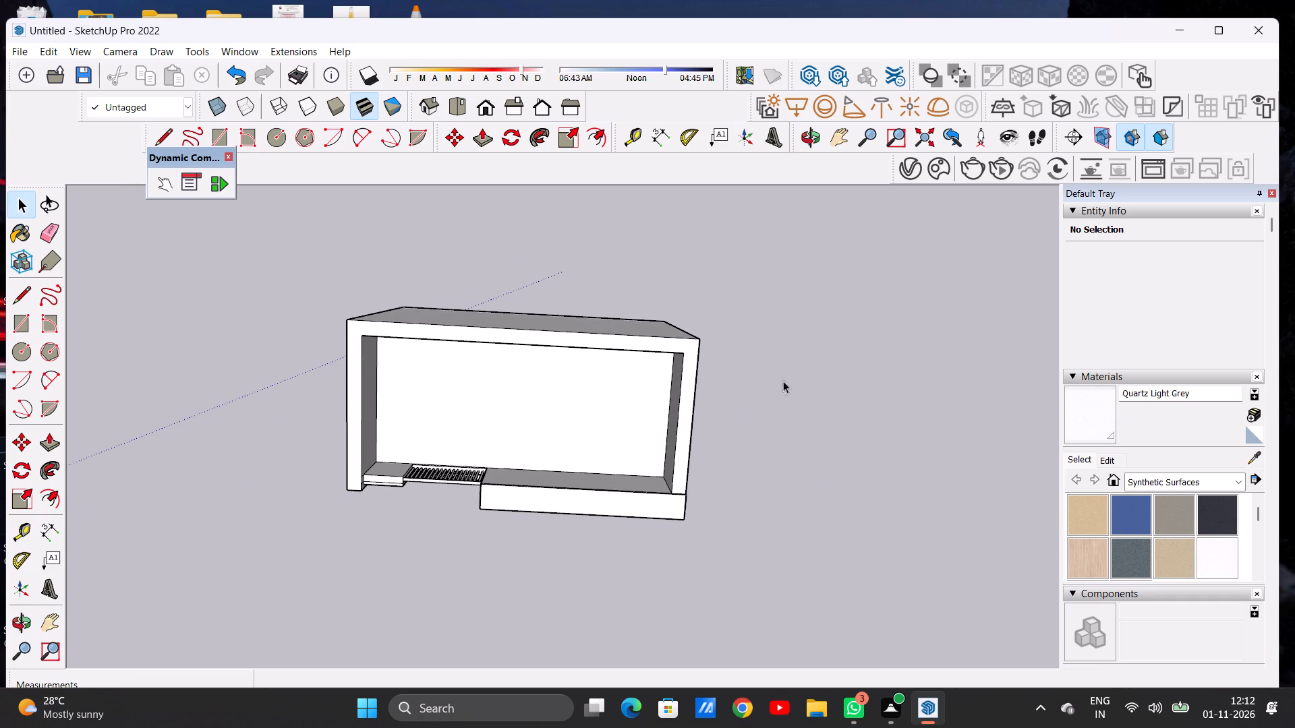
middle_drag(832, 365, 817, 375)
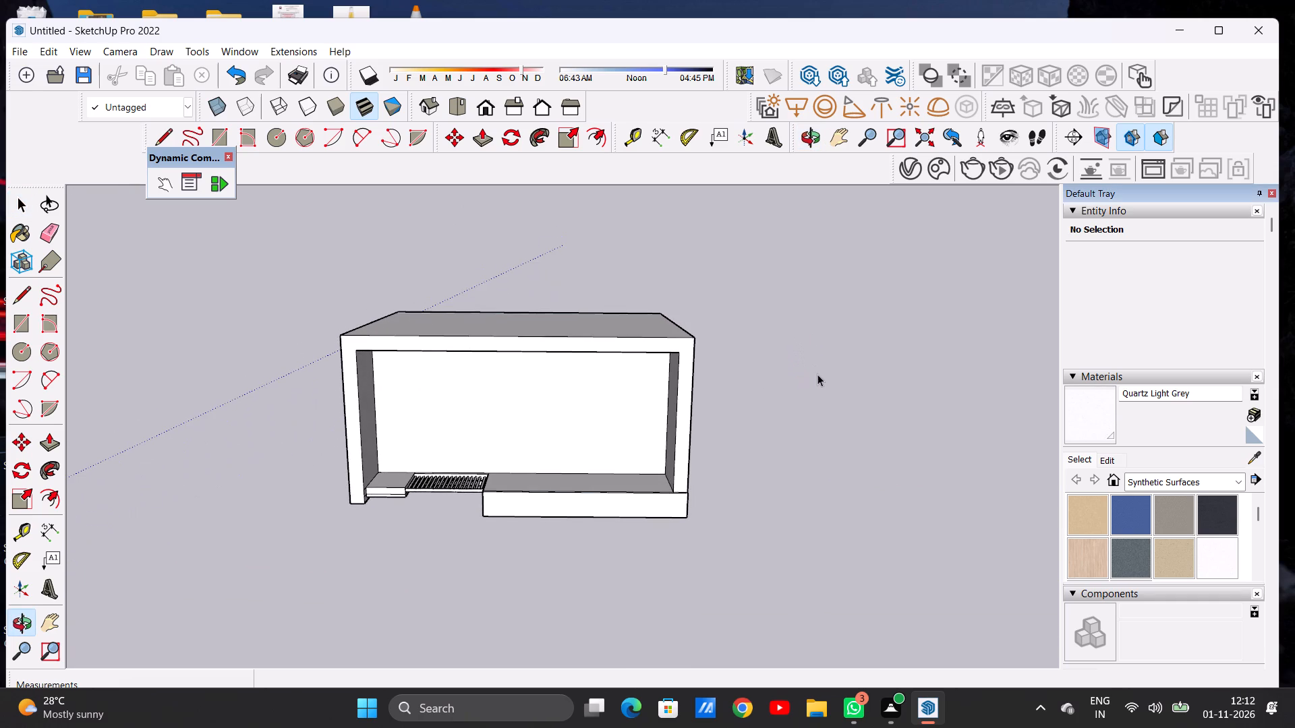
key(r)
click(316, 284)
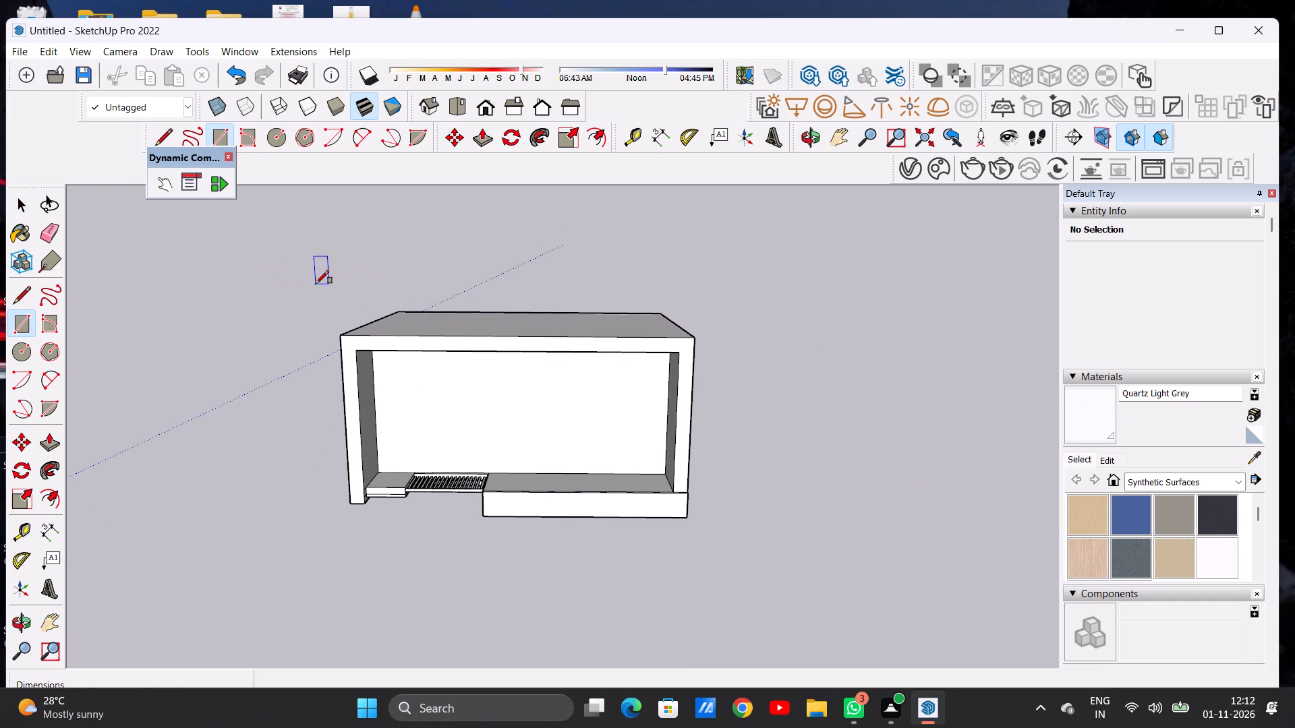
click(719, 533)
key(space)
Examine the ground plane's extent around the house from the front and from above.
middle_drag(452, 409, 448, 324)
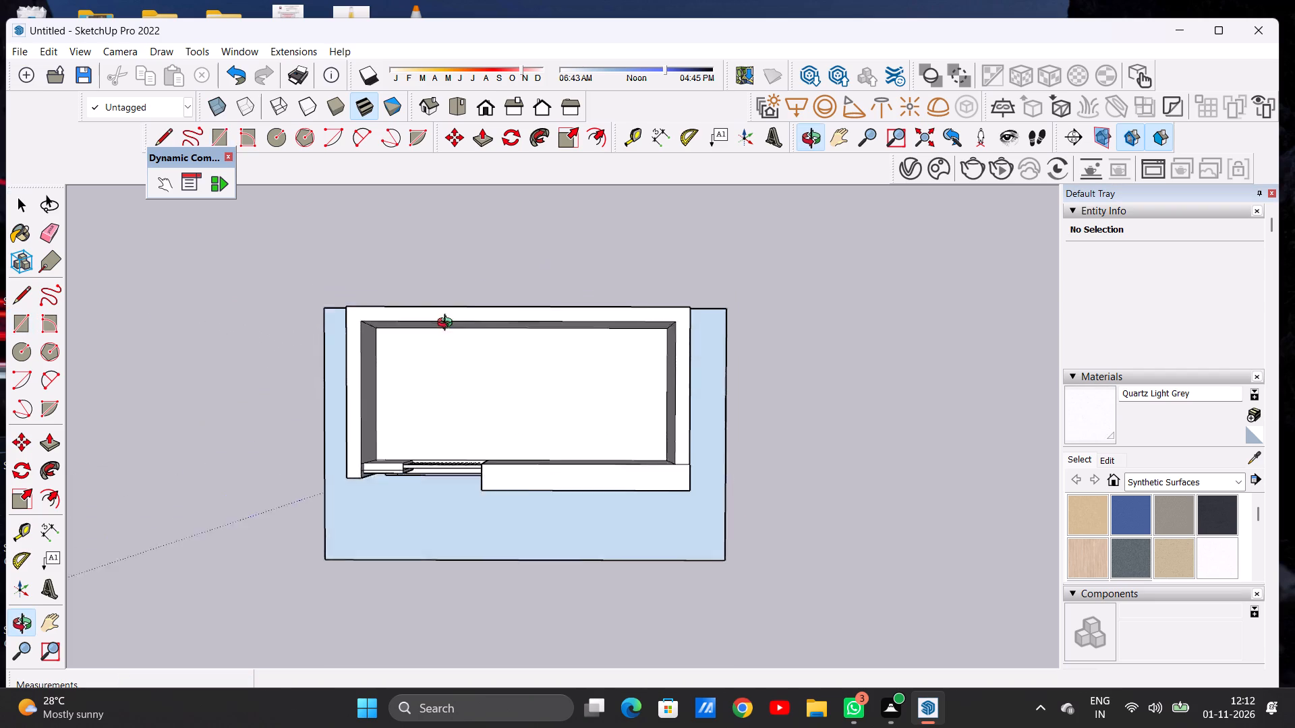
middle_drag(448, 324, 436, 275)
middle_drag(498, 478, 500, 270)
middle_drag(569, 540, 552, 395)
scroll(552, 395, up, 1)
scroll(552, 395, down, 4)
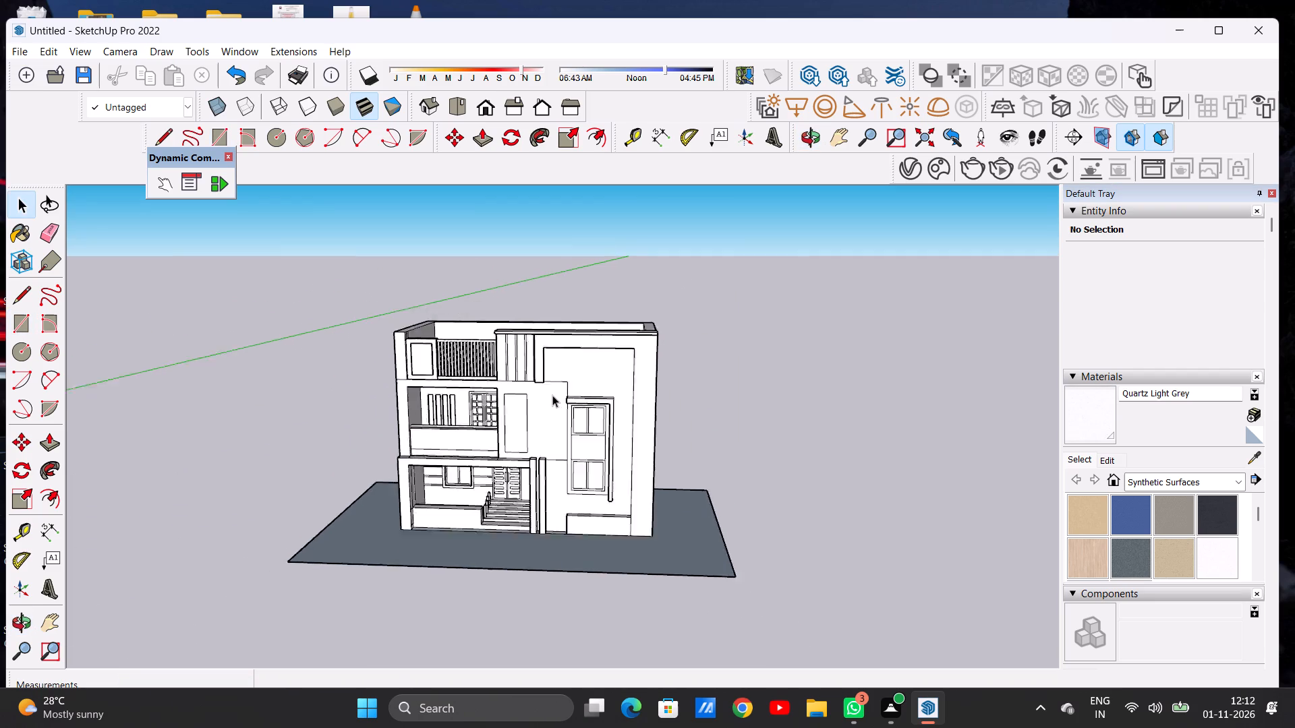
scroll(552, 395, down, 6)
middle_drag(566, 409, 577, 565)
middle_drag(559, 398, 575, 553)
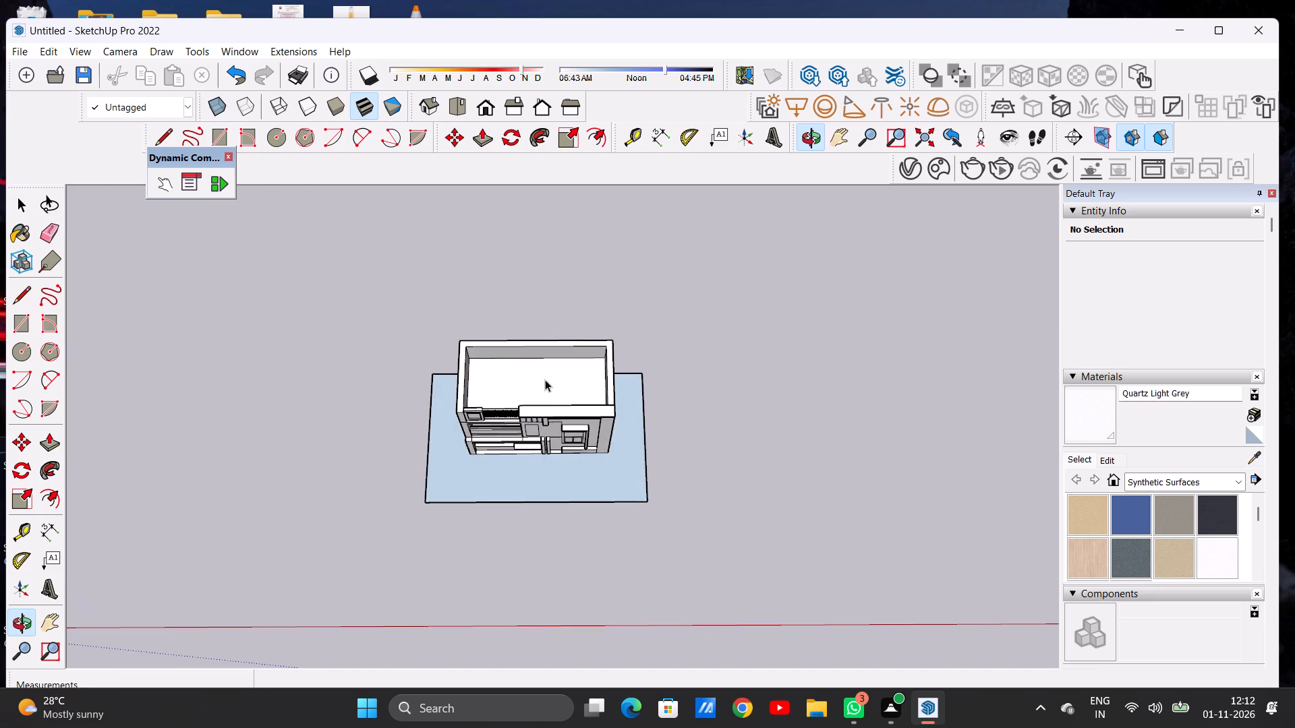
Offset the ground plane's outline inward by about 2' 4" to form a border strip.
middle_drag(545, 380, 548, 524)
middle_drag(572, 463, 529, 463)
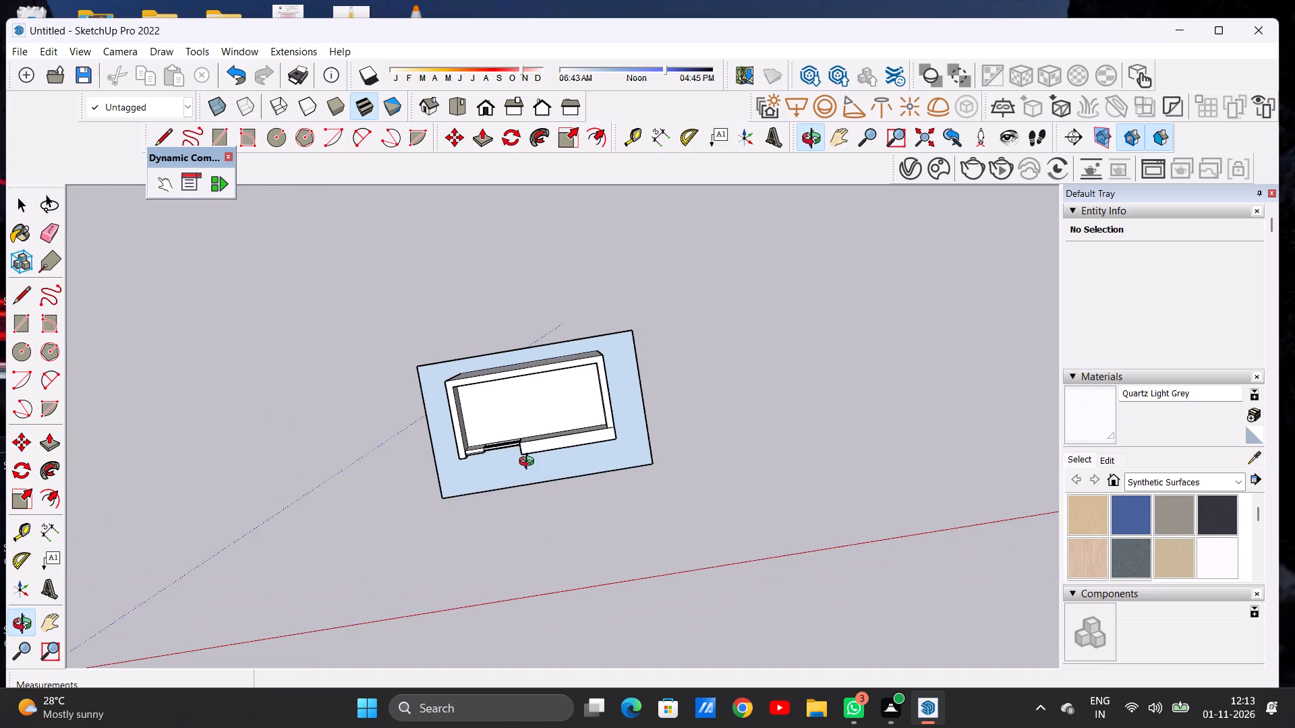
middle_drag(529, 463, 613, 466)
middle_drag(567, 454, 552, 446)
key(o)
key(f)
scroll(637, 369, up, 2)
scroll(634, 365, down, 1)
scroll(629, 363, up, 3)
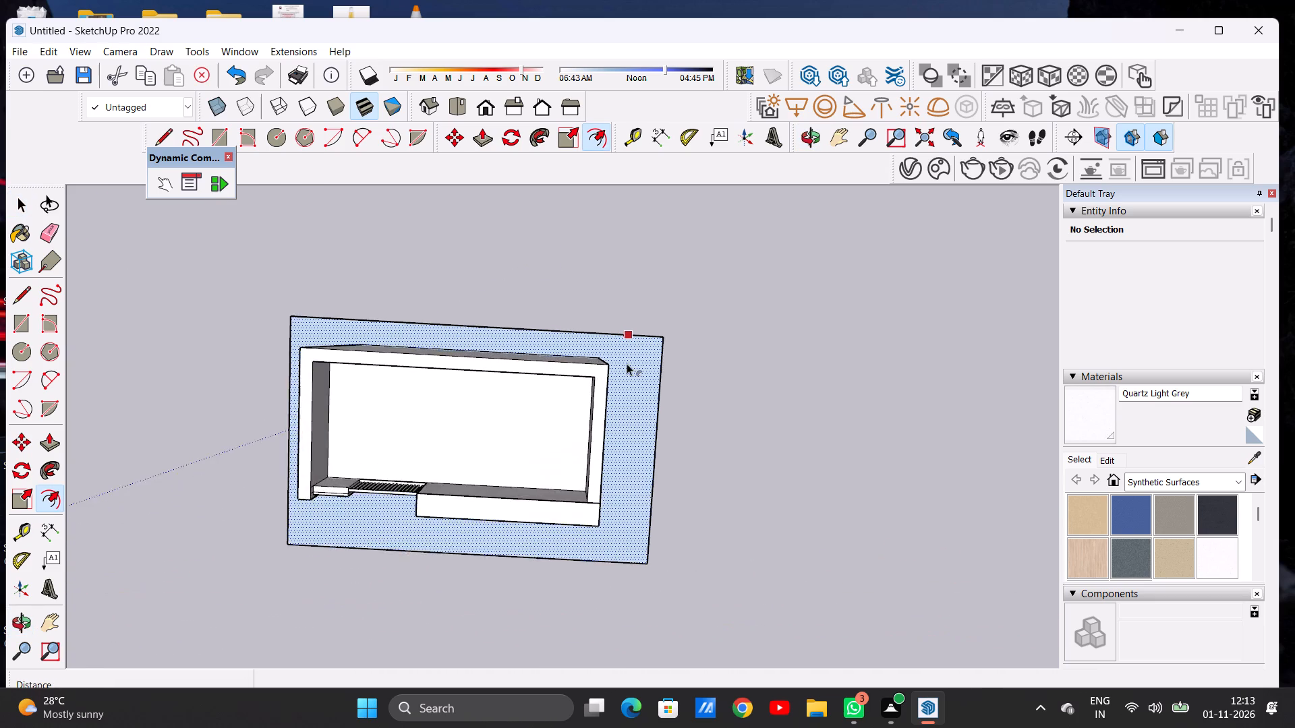
scroll(627, 363, up, 6)
click(624, 359)
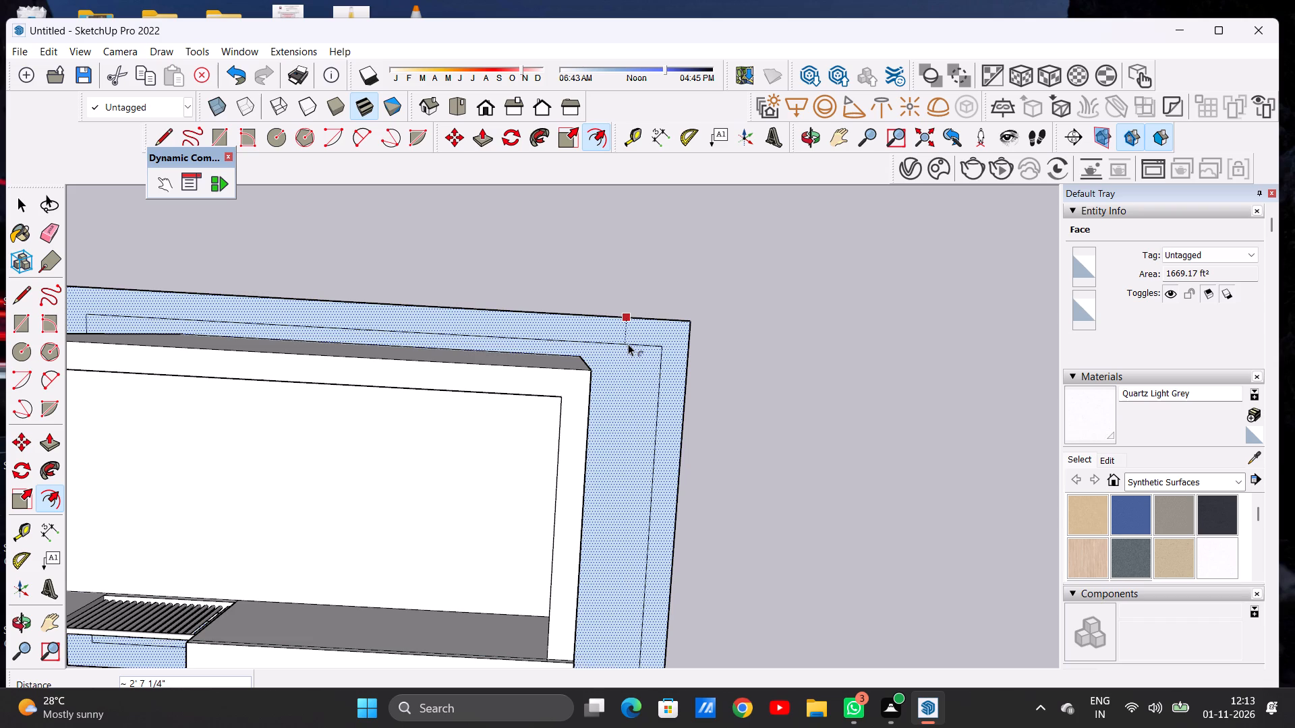
click(627, 341)
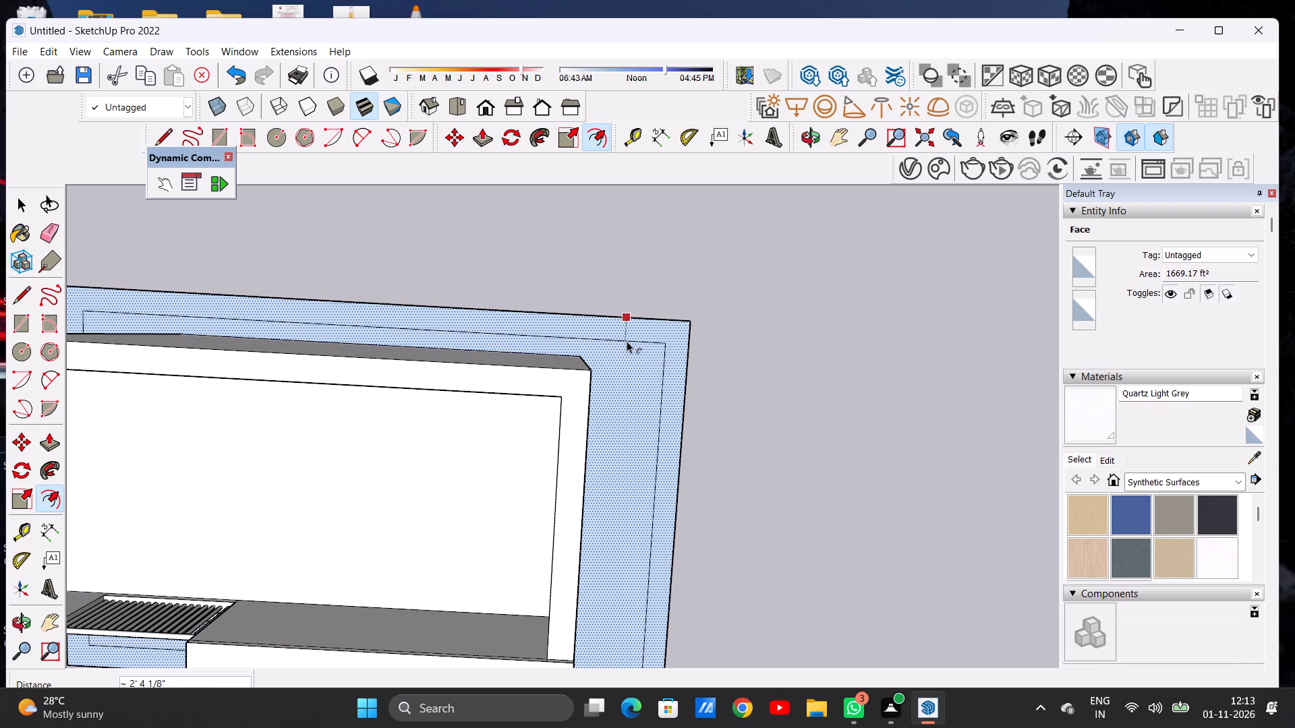
key(space)
Push/Pull the border strip up about 4' 2" to form the compound wall around the house.
scroll(559, 365, down, 12)
middle_drag(414, 455, 418, 350)
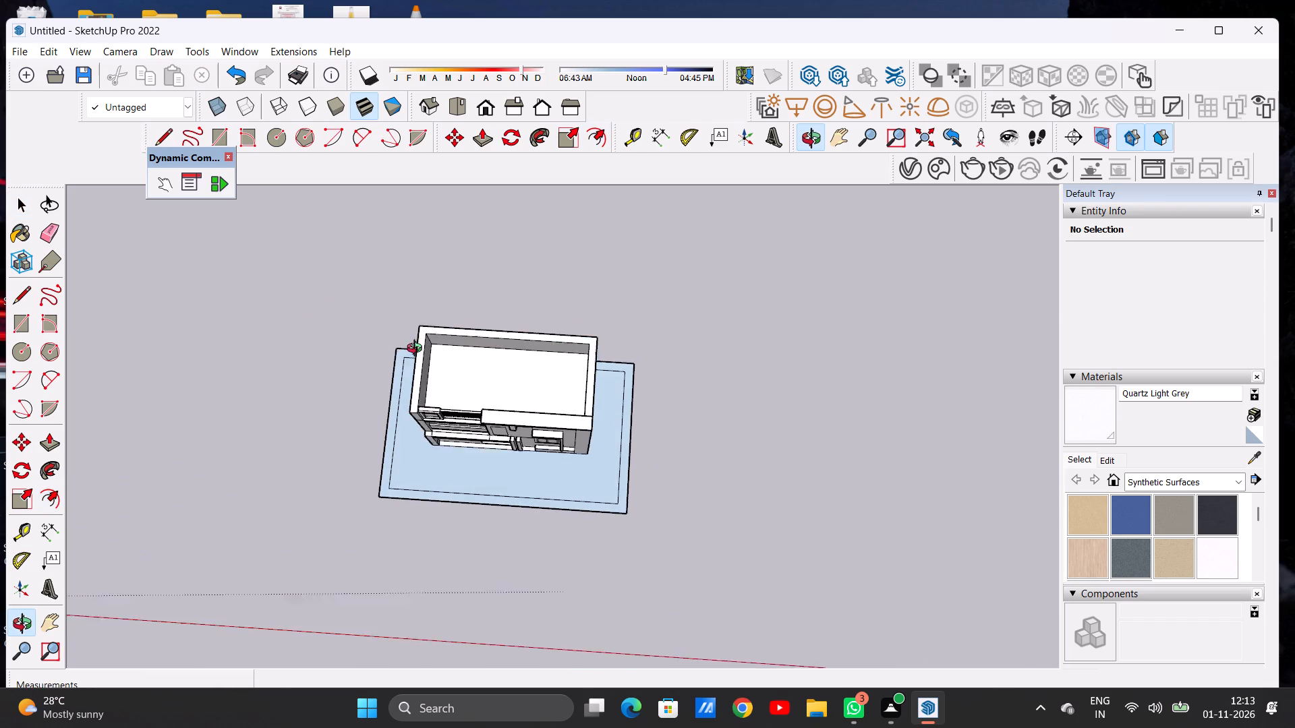
middle_drag(418, 350, 420, 331)
middle_drag(532, 528, 546, 337)
scroll(611, 516, up, 5)
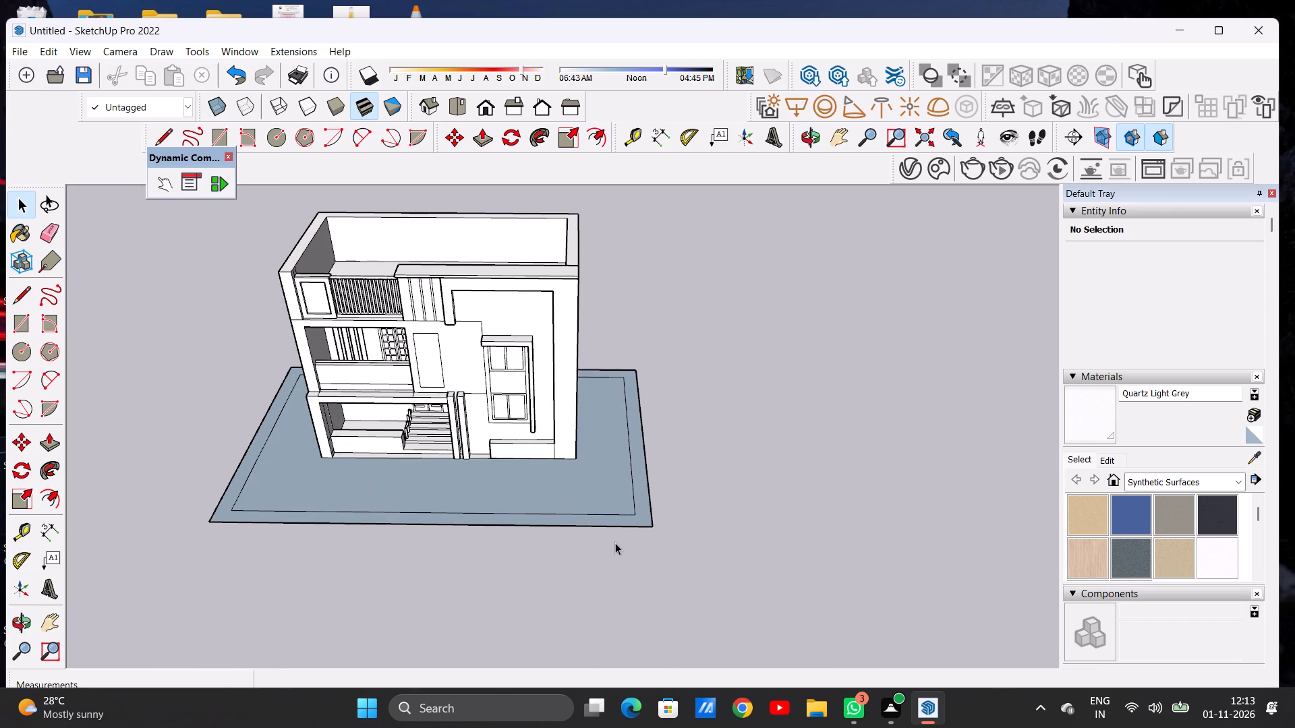
key(p)
scroll(631, 520, up, 7)
click(647, 505)
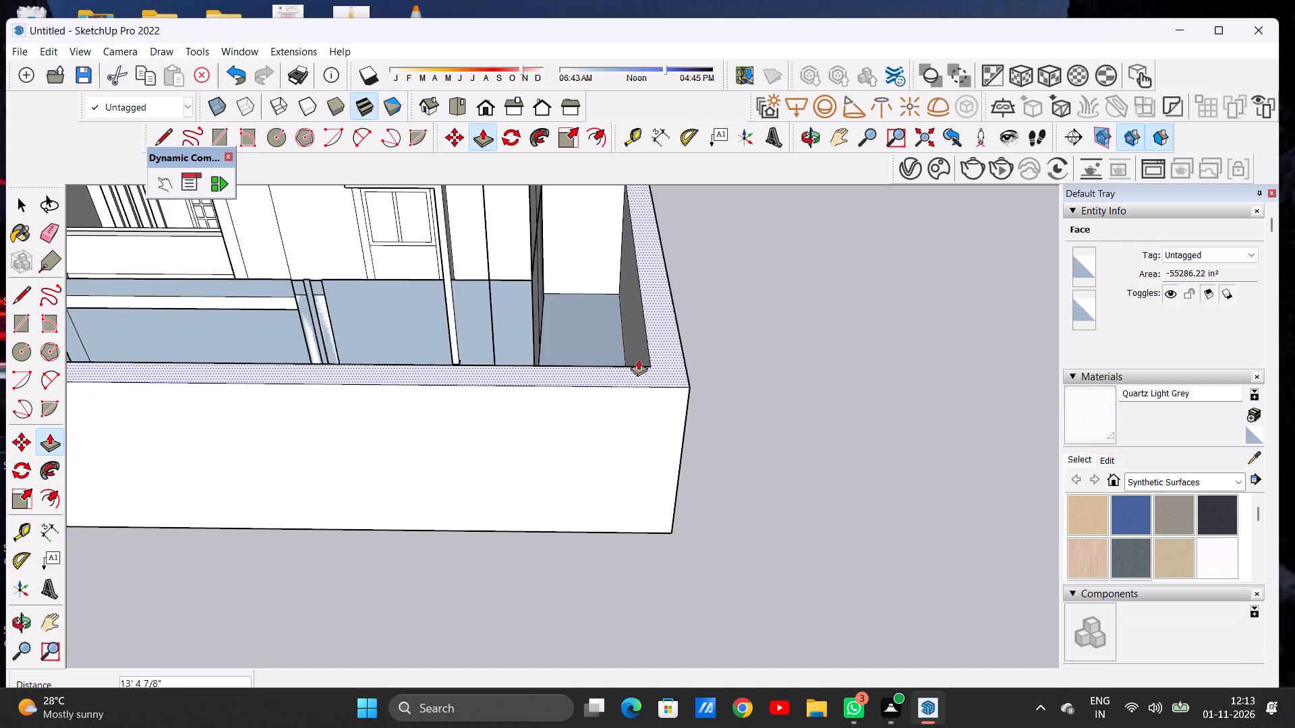
click(649, 464)
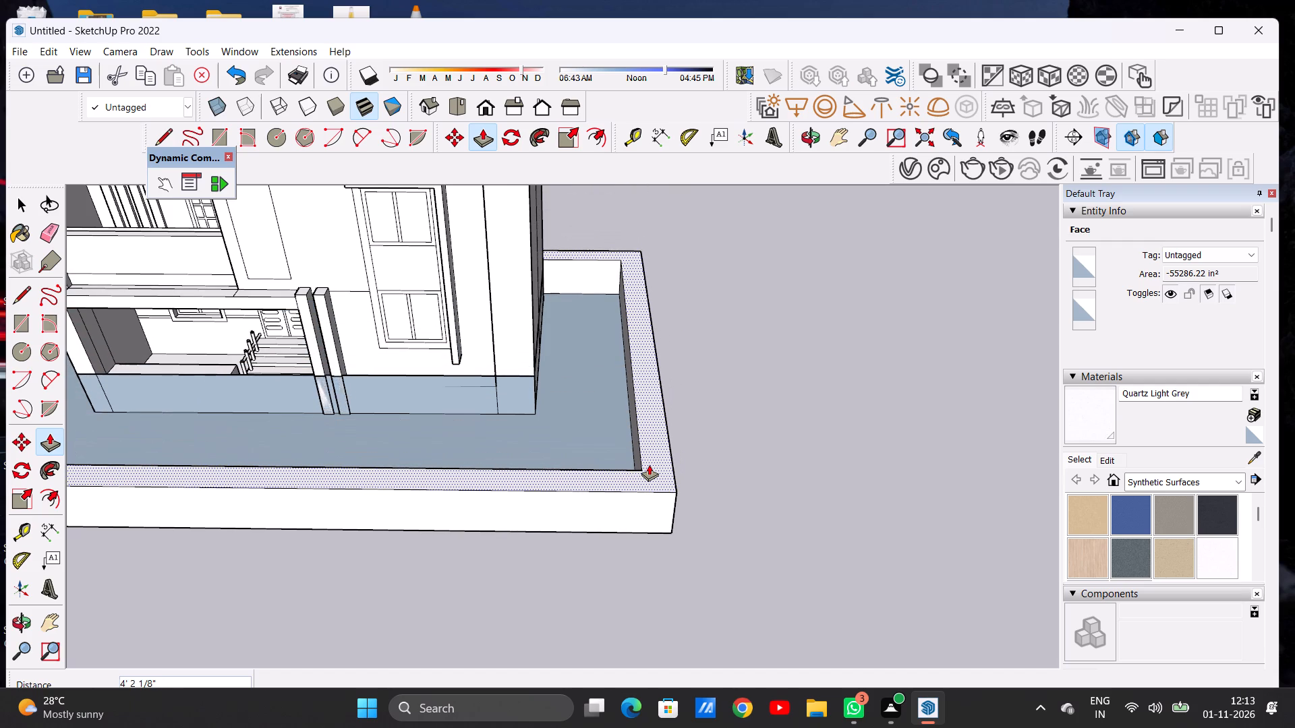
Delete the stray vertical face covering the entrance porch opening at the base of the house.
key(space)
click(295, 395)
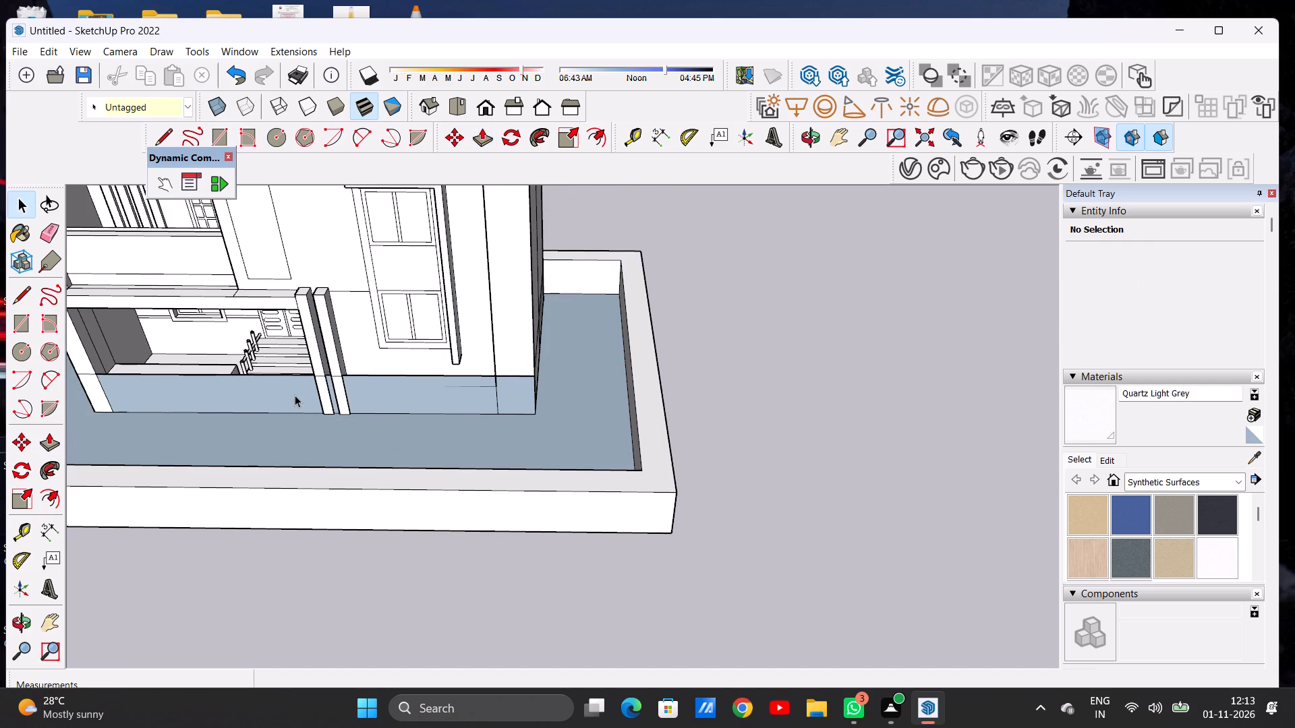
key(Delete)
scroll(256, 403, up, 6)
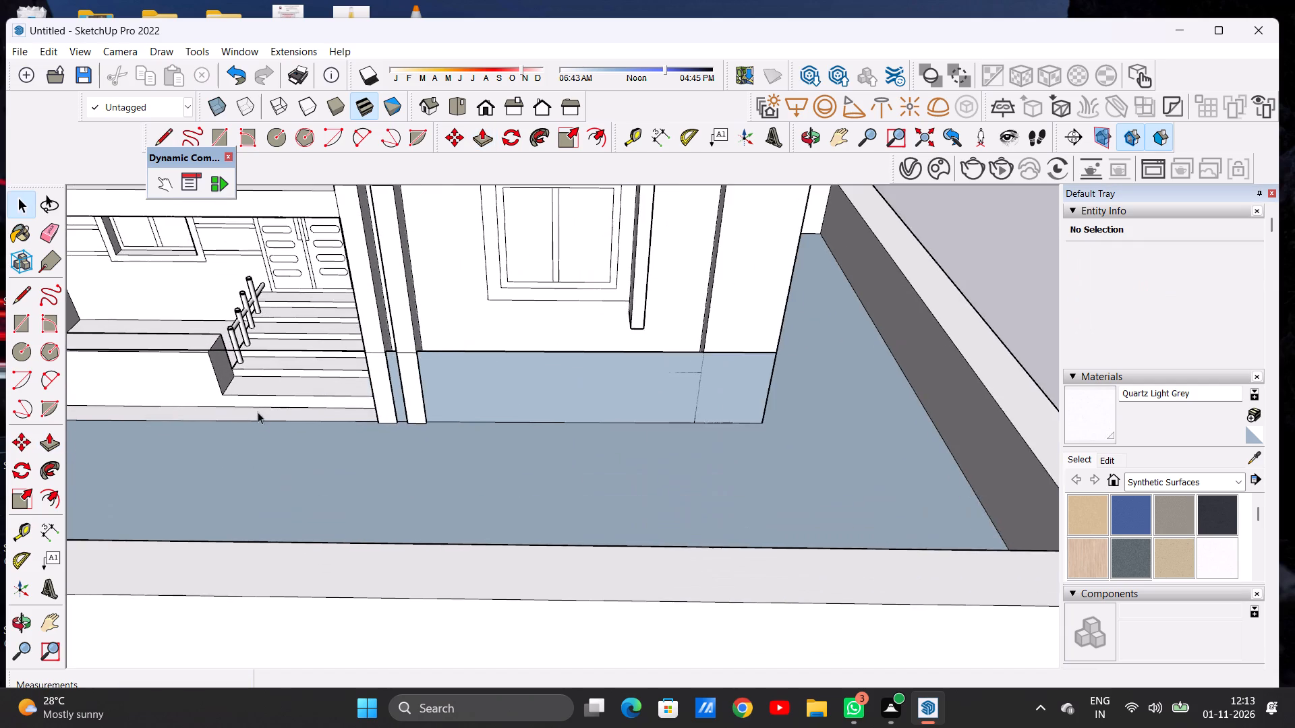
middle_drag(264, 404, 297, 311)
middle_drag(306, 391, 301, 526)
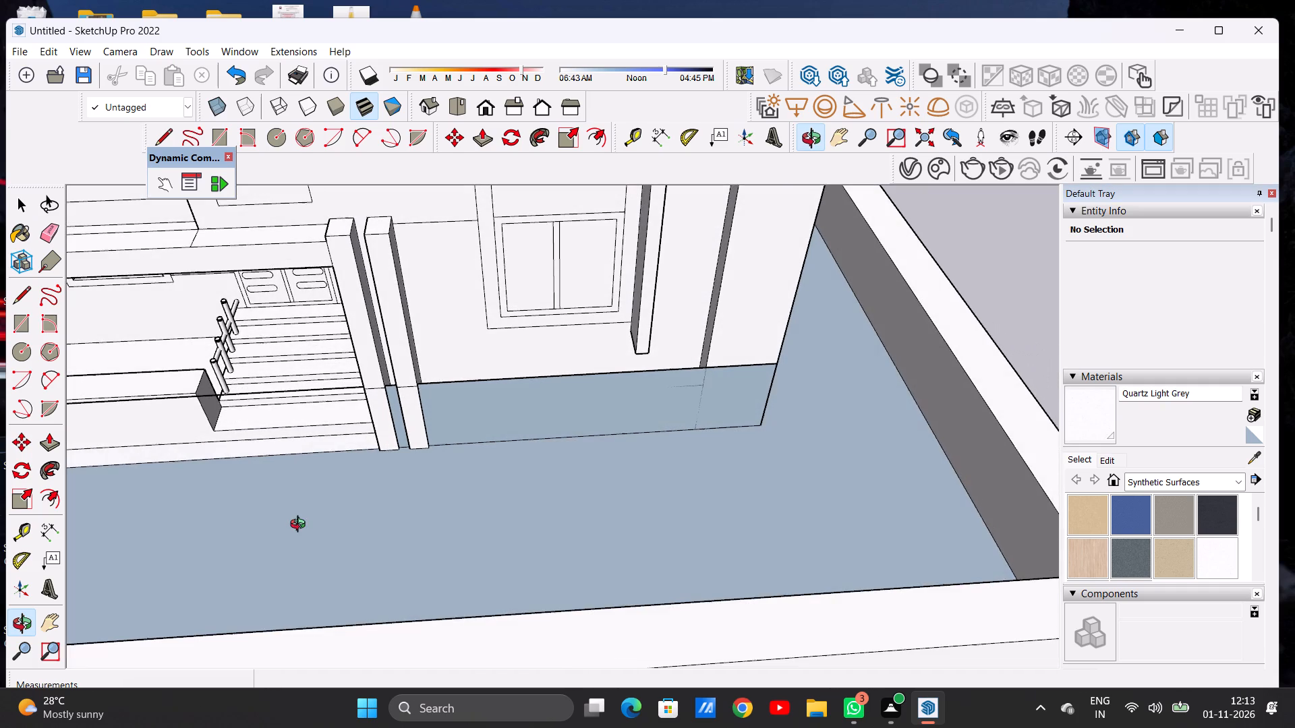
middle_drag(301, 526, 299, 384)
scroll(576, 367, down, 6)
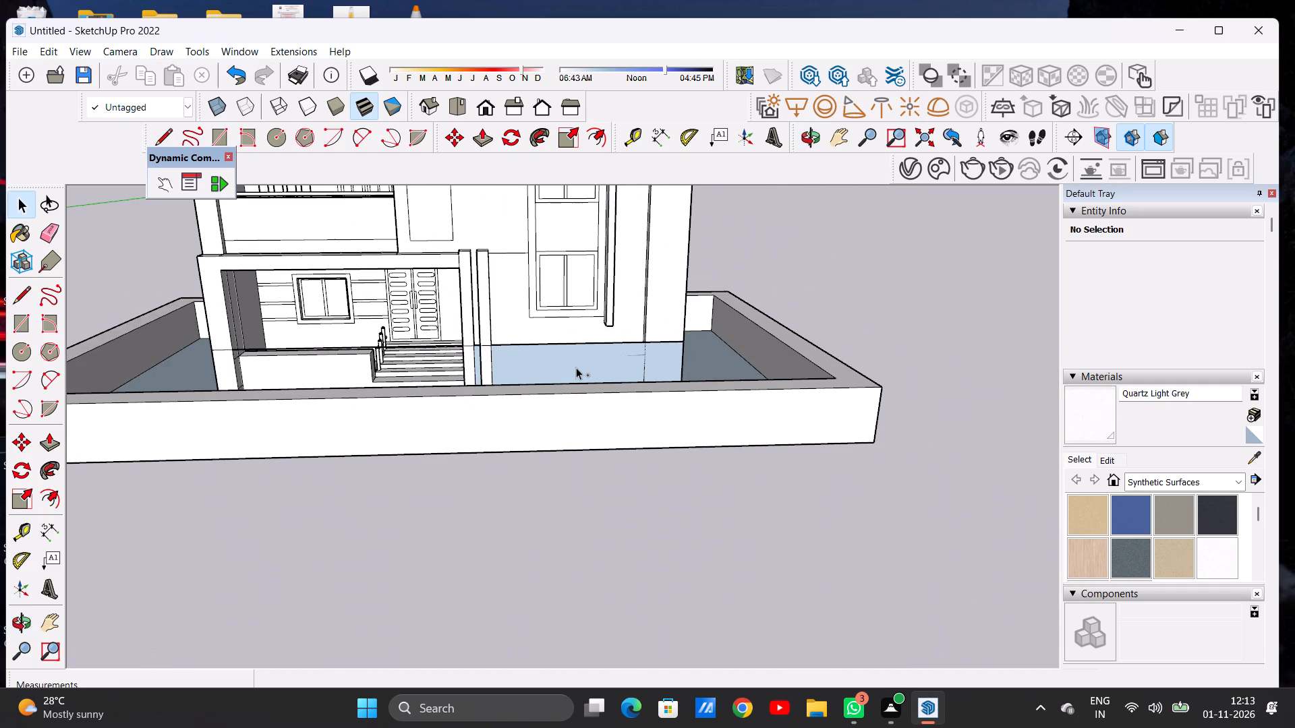
Undo the face deletion and the border strip's Push/Pull.
key(ctrl+z)
key(ctrl+z)
Examine the flat ground plane and its border strip around the house from the front and from above.
scroll(600, 375, down, 6)
middle_drag(563, 407, 548, 510)
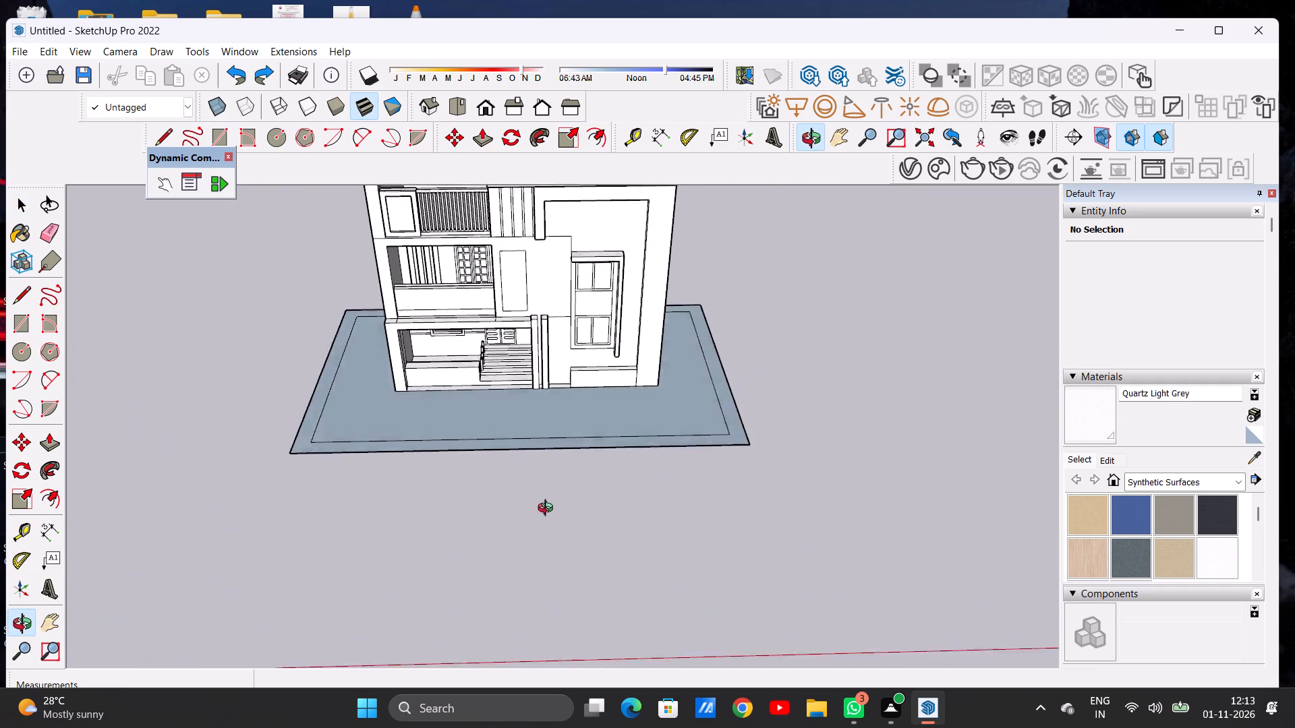
middle_drag(548, 510, 517, 559)
scroll(586, 542, up, 1)
middle_drag(570, 454, 574, 297)
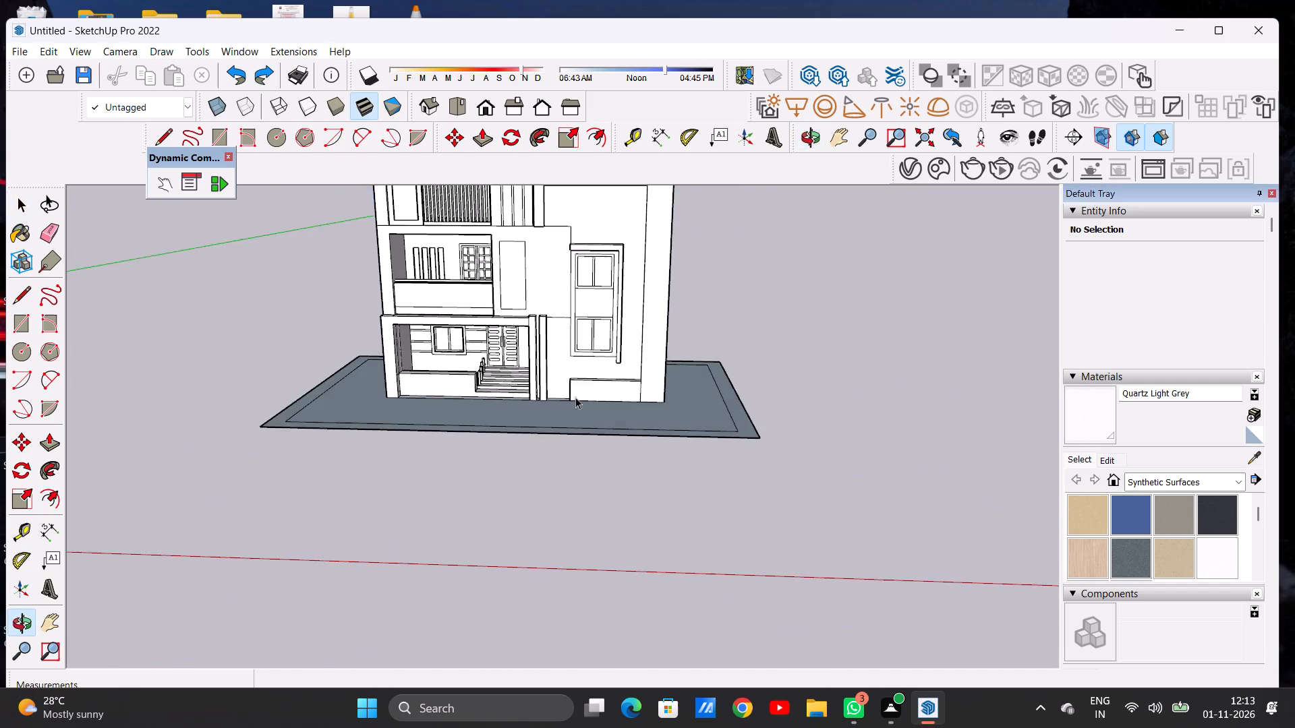
middle_drag(572, 456, 573, 280)
middle_drag(557, 431, 574, 532)
middle_drag(554, 381, 550, 422)
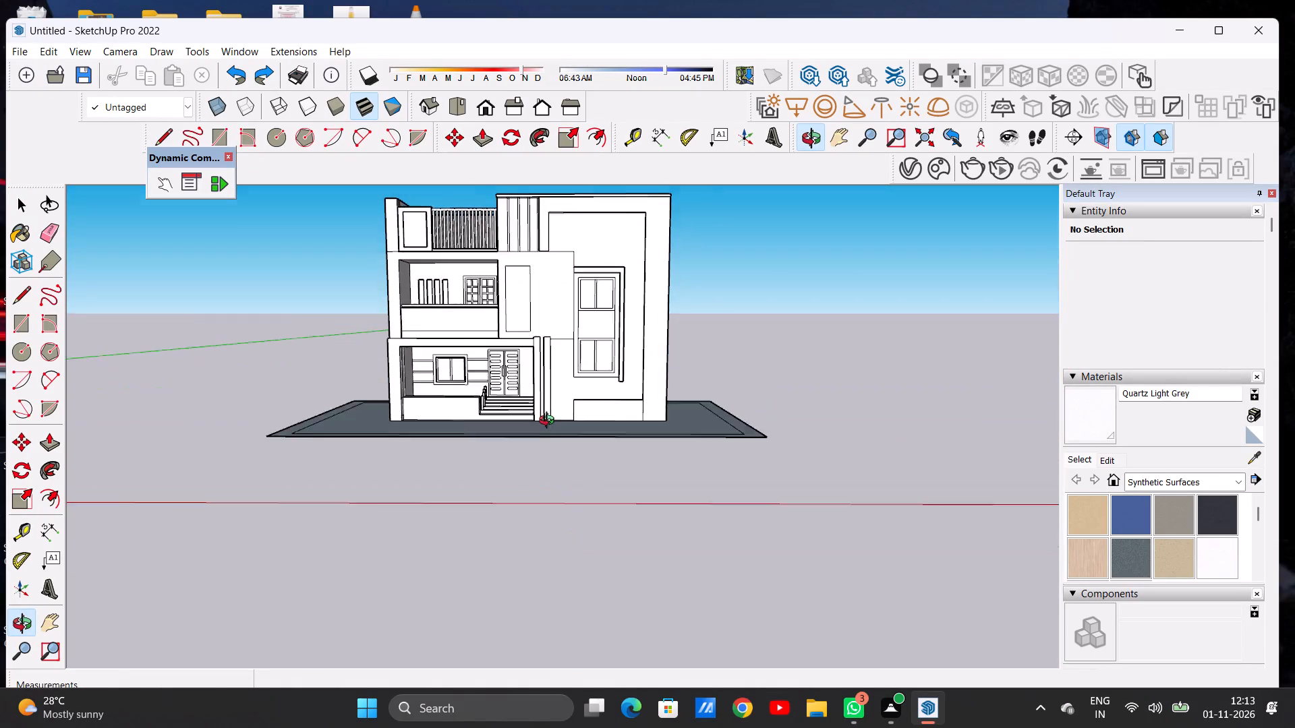
middle_drag(550, 422, 553, 544)
Draw a line from each front inner corner of the border to the outer front edge, splitting the front strip from the sides.
scroll(542, 408, down, 6)
scroll(459, 458, up, 7)
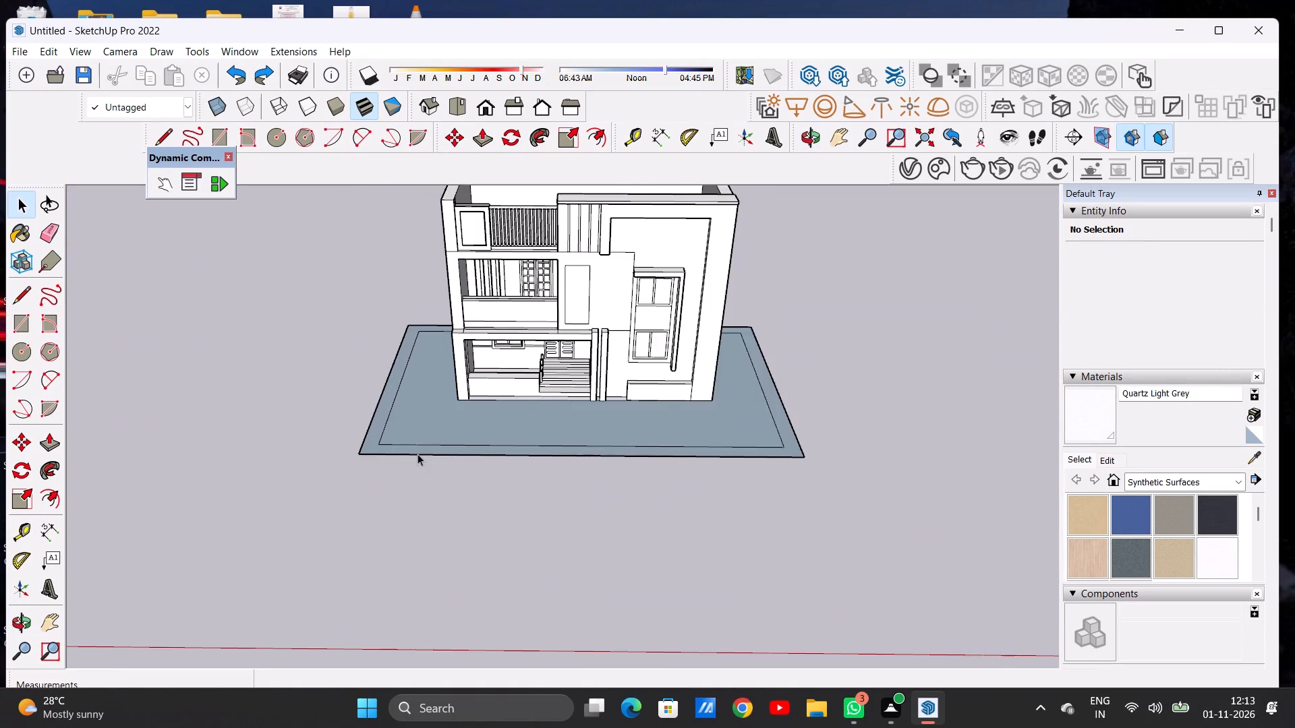
scroll(418, 454, up, 5)
key(l)
scroll(346, 429, up, 5)
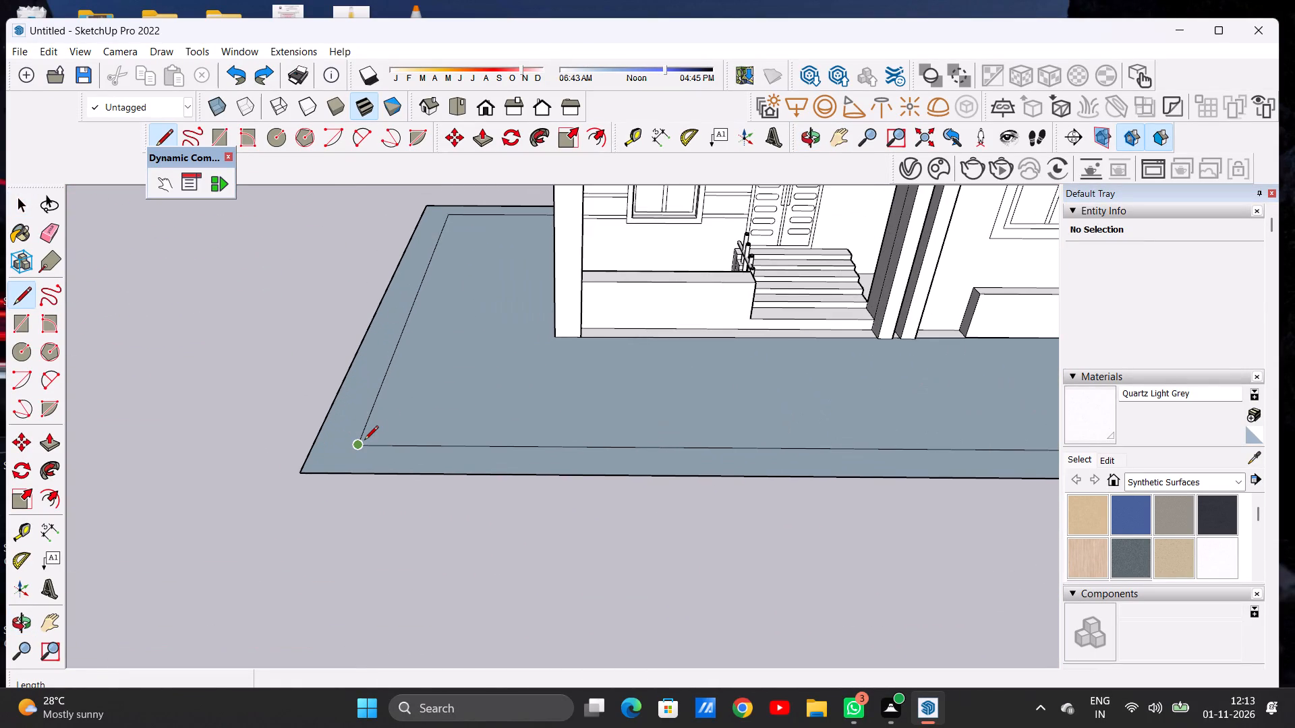
click(364, 441)
click(353, 472)
scroll(366, 415, down, 4)
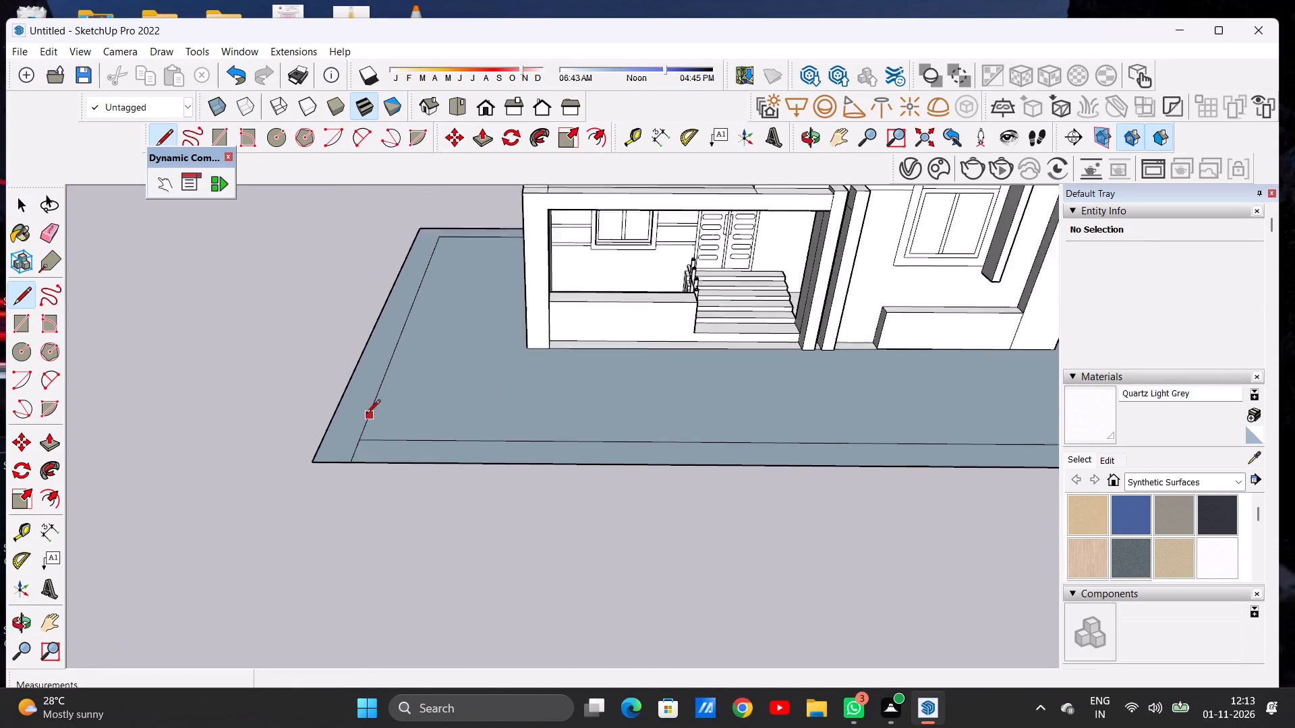
scroll(366, 415, down, 4)
scroll(884, 426, up, 1)
scroll(886, 427, down, 1)
scroll(893, 427, up, 6)
click(874, 435)
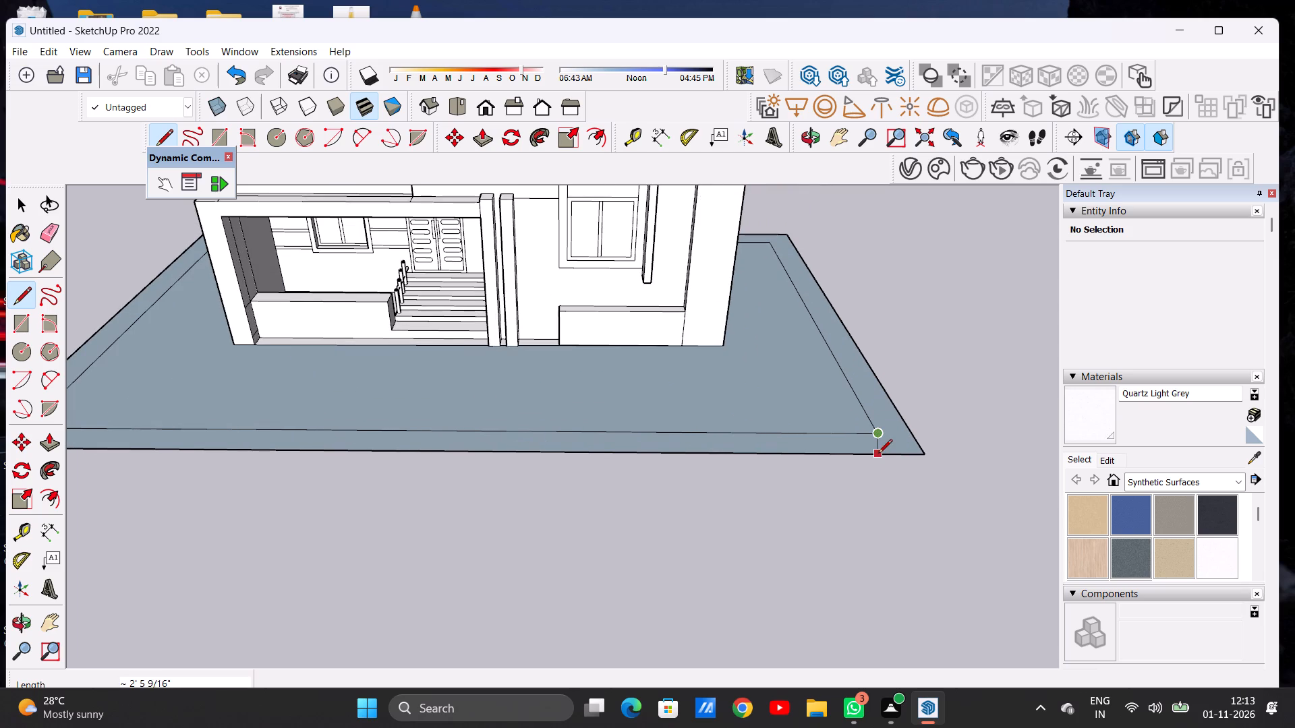
click(890, 454)
key(space)
Push/Pull the side and rear border strip up about 5' 2" to form a compound wall open at the front.
scroll(743, 456, down, 5)
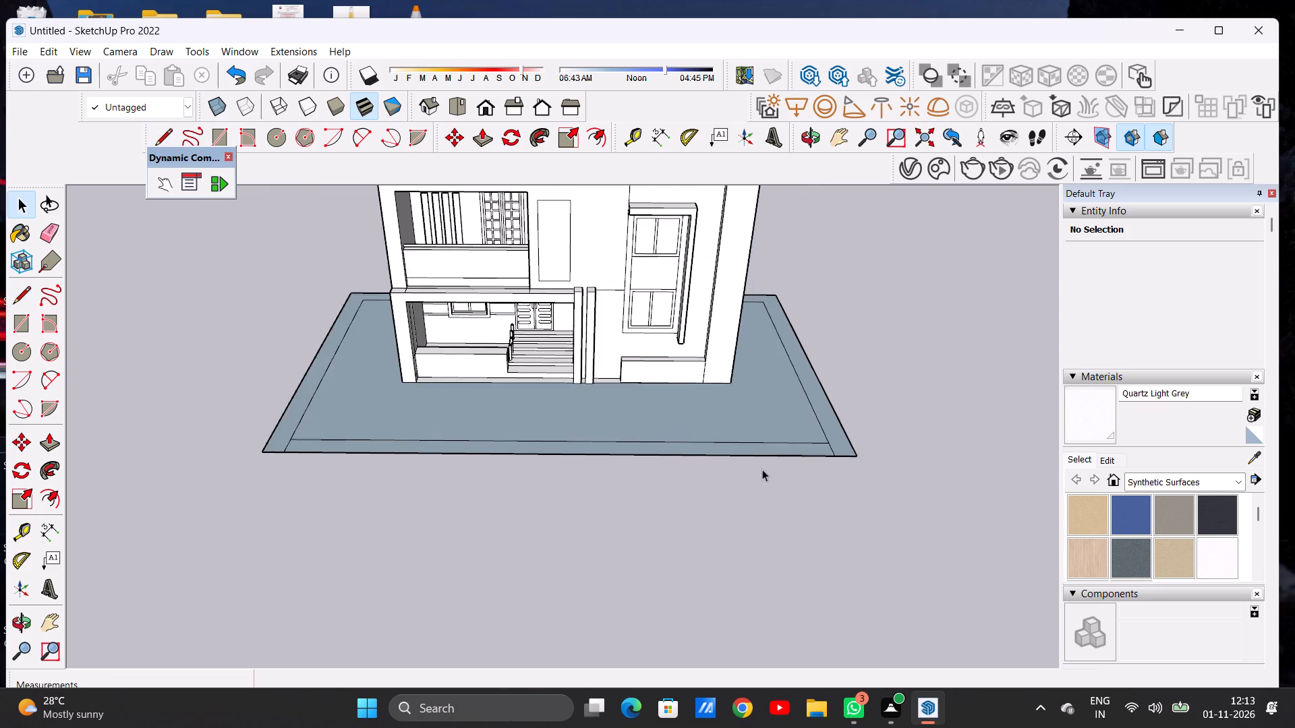
scroll(762, 469, down, 1)
middle_drag(766, 487, 745, 391)
scroll(830, 398, up, 5)
key(p)
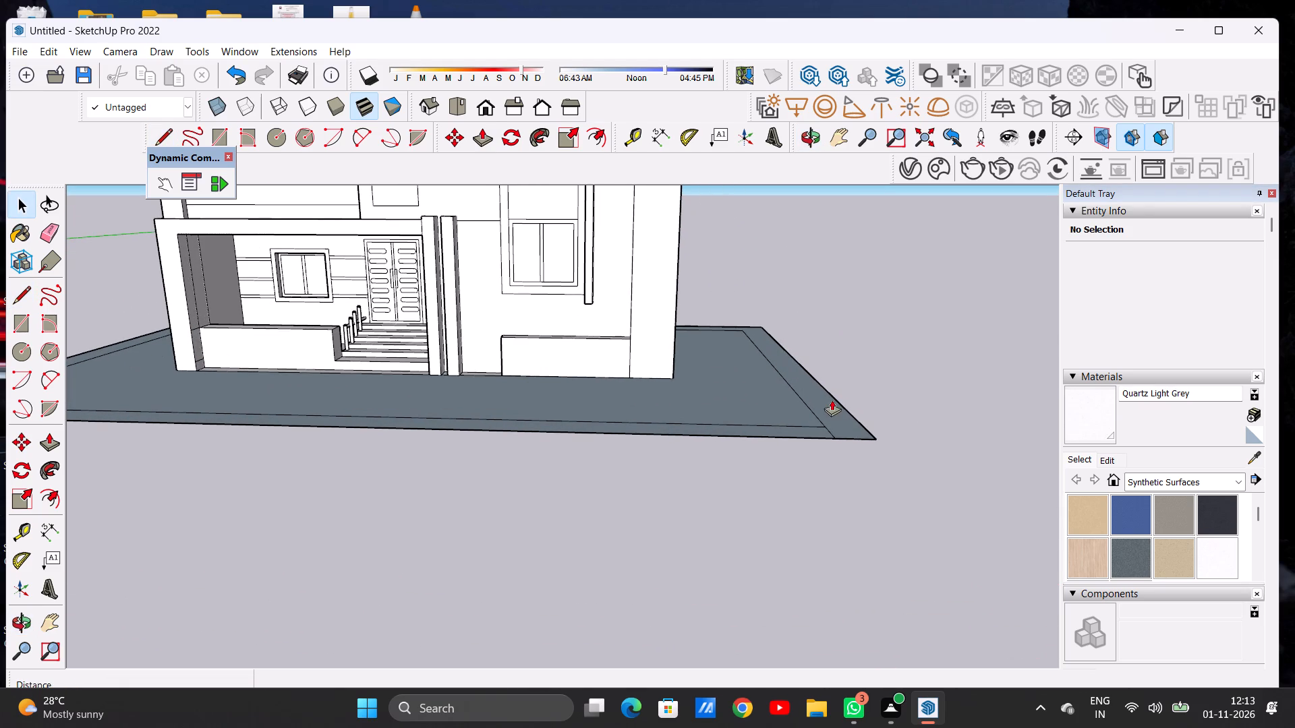
click(843, 417)
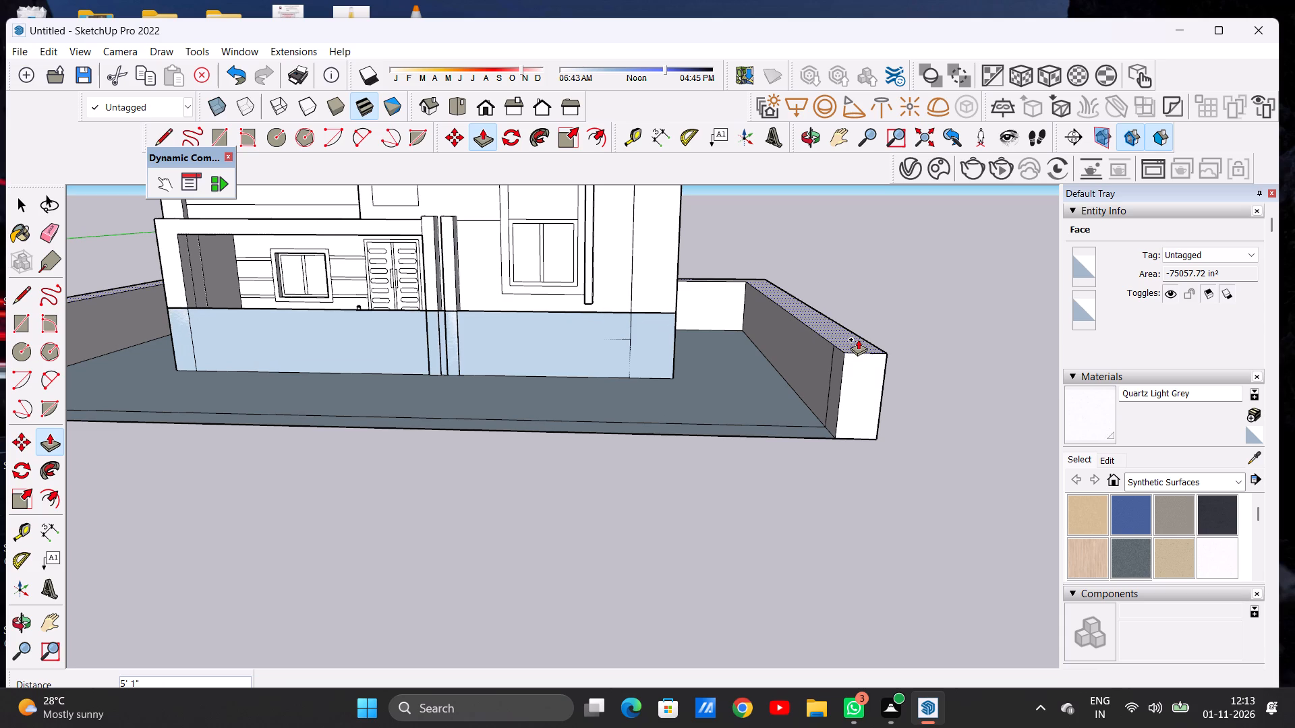
click(857, 337)
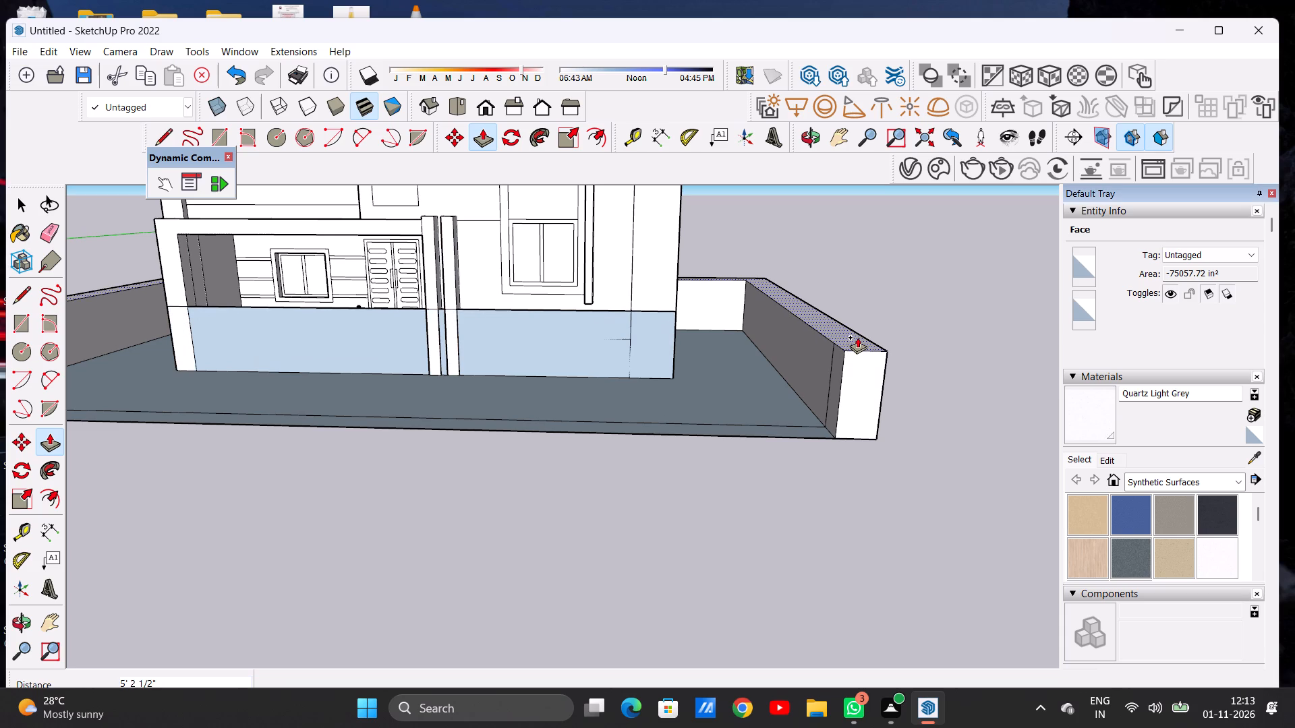
key(space)
Delete the stray vertical faces covering the porch opening, the gap between the pillars and the lower window wall.
scroll(860, 408, down, 6)
scroll(565, 371, up, 13)
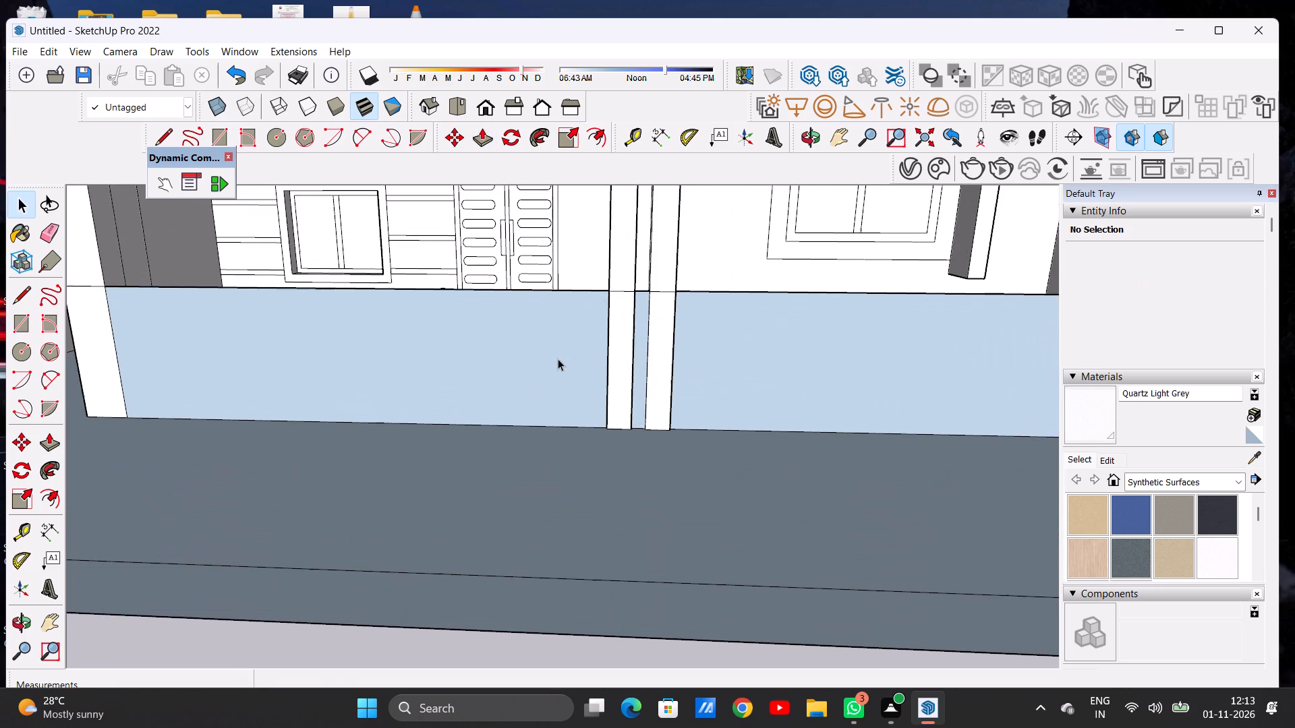
click(558, 359)
key(Delete)
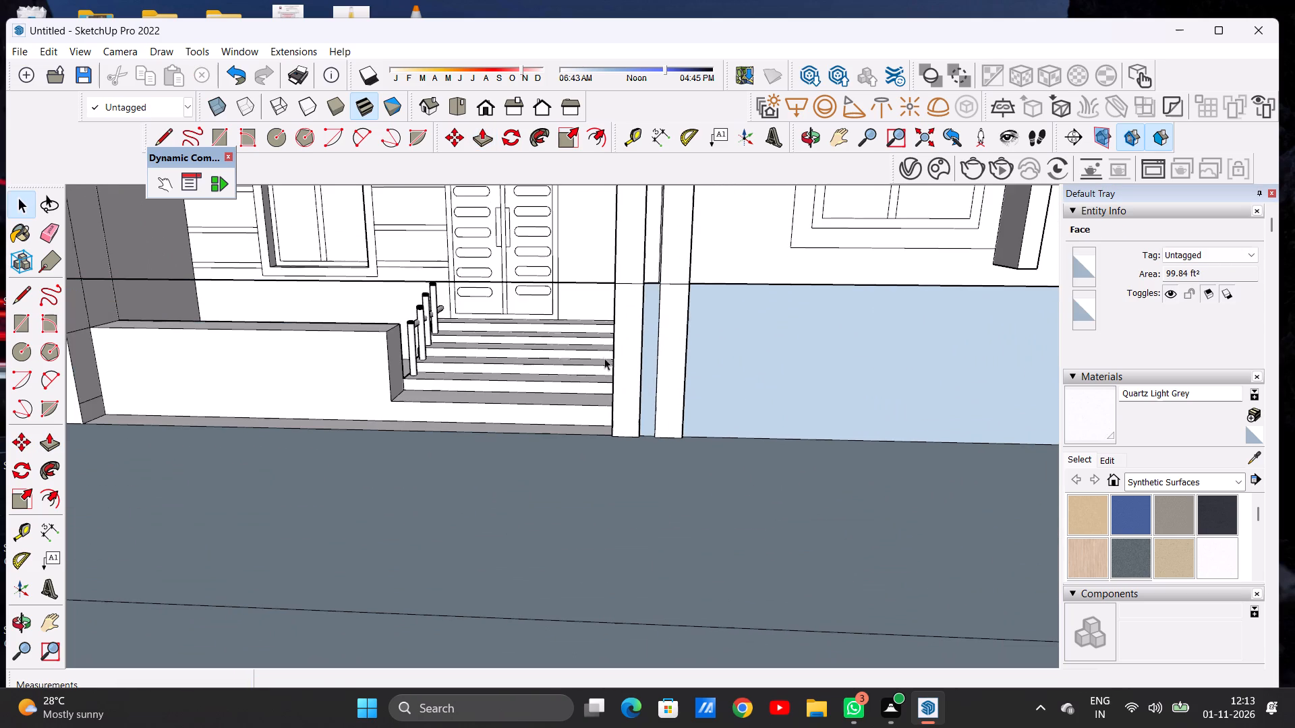
click(650, 352)
key(Delete)
click(728, 350)
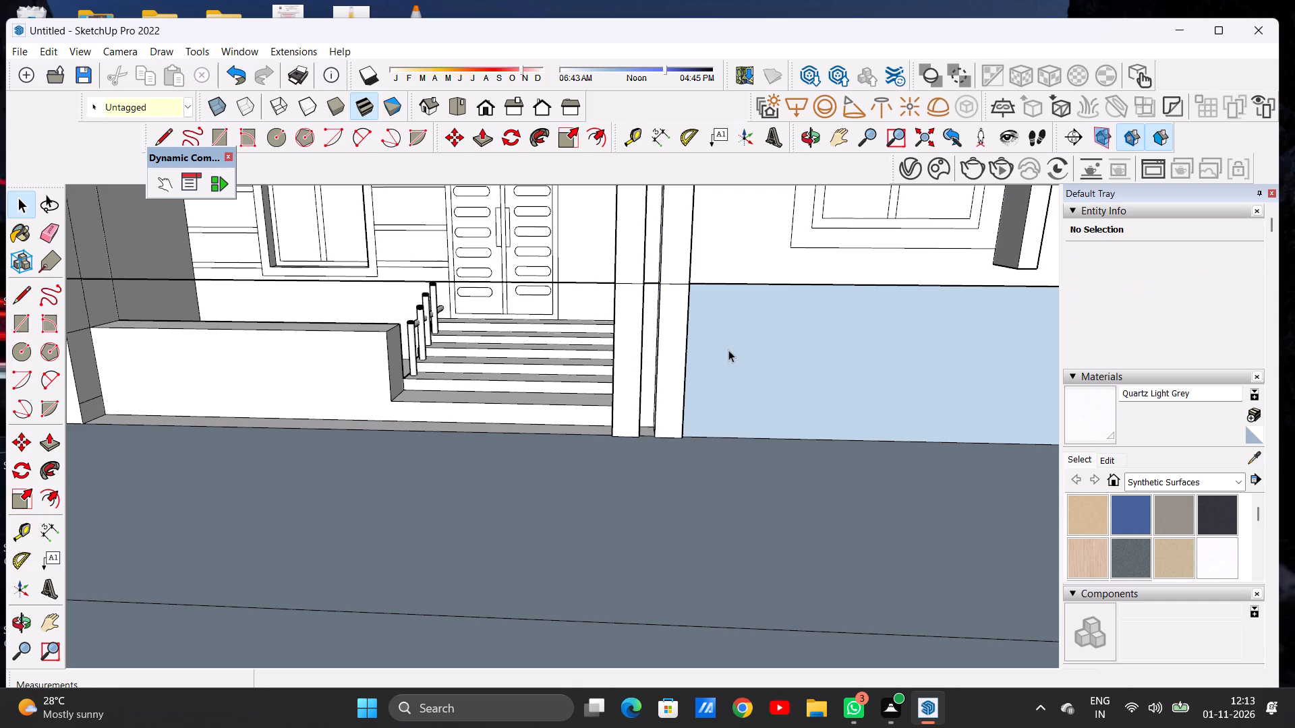
key(Delete)
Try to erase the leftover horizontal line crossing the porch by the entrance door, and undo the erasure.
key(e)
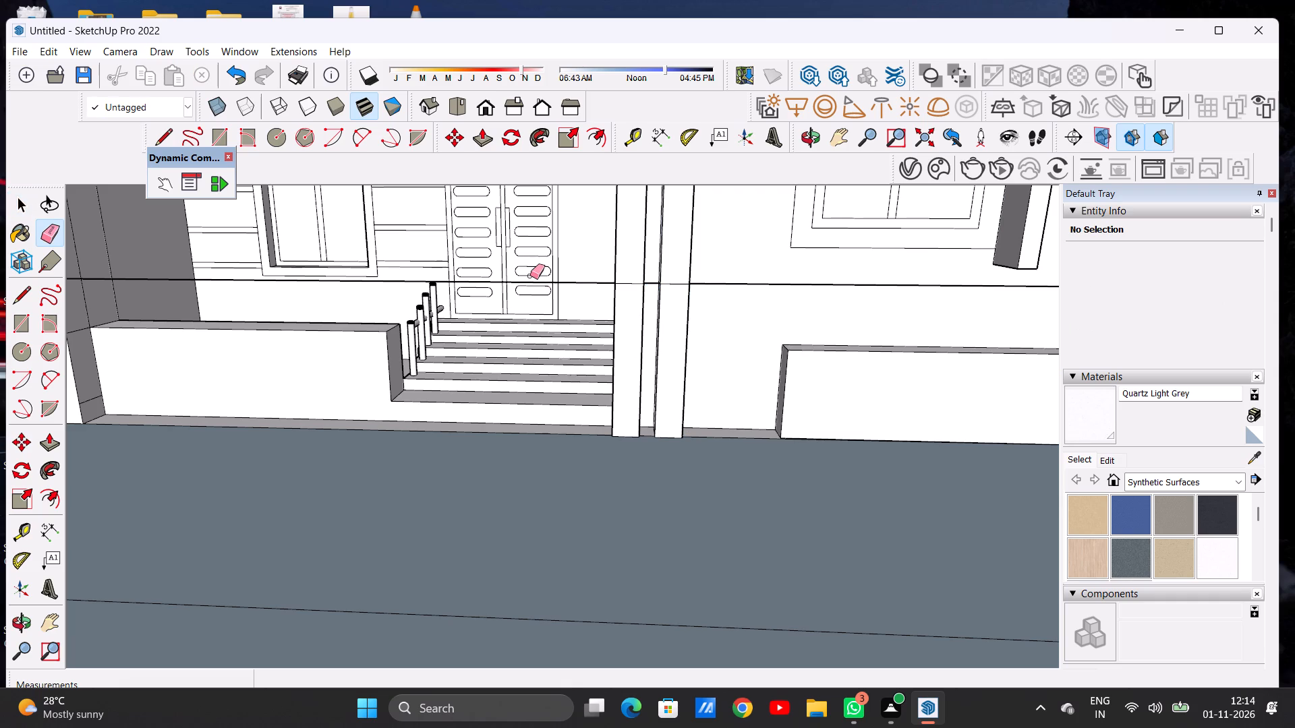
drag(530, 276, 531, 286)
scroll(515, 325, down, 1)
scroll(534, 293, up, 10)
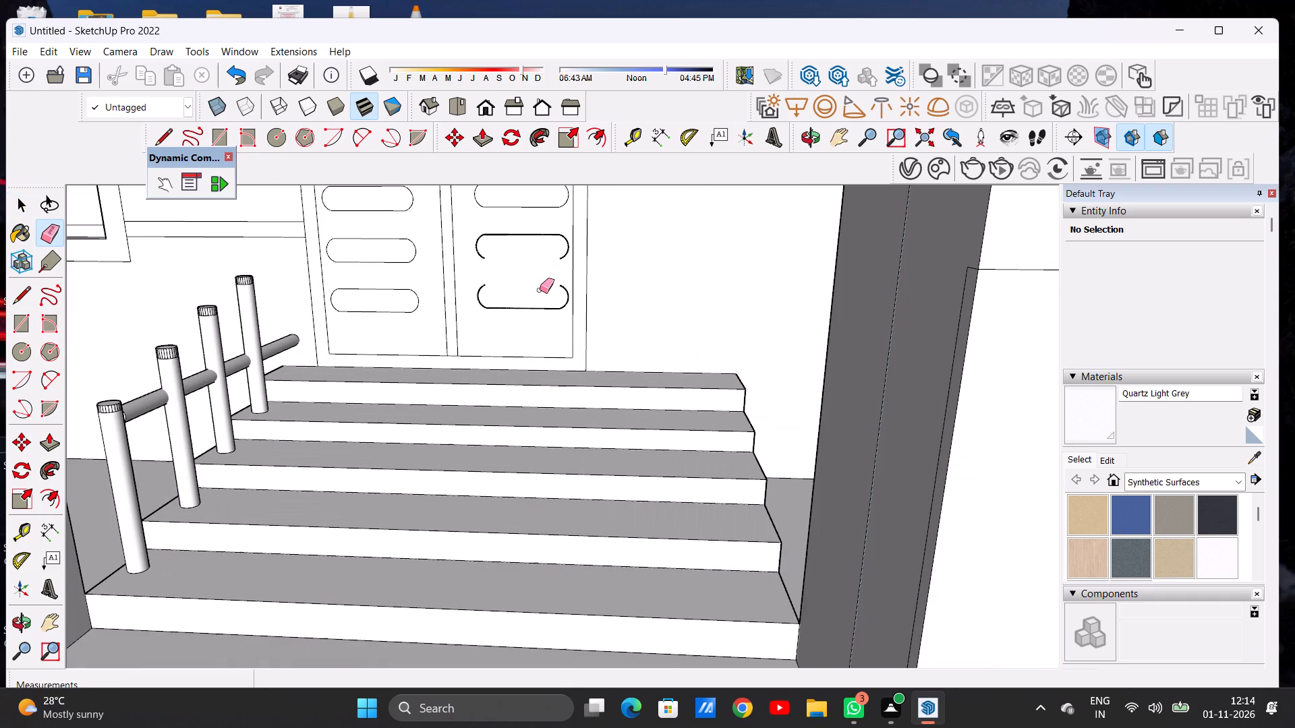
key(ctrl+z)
Erase the leftover horizontal line across the entrance porch and on the wall at its outer end.
scroll(551, 311, down, 12)
scroll(565, 305, up, 1)
scroll(565, 306, down, 1)
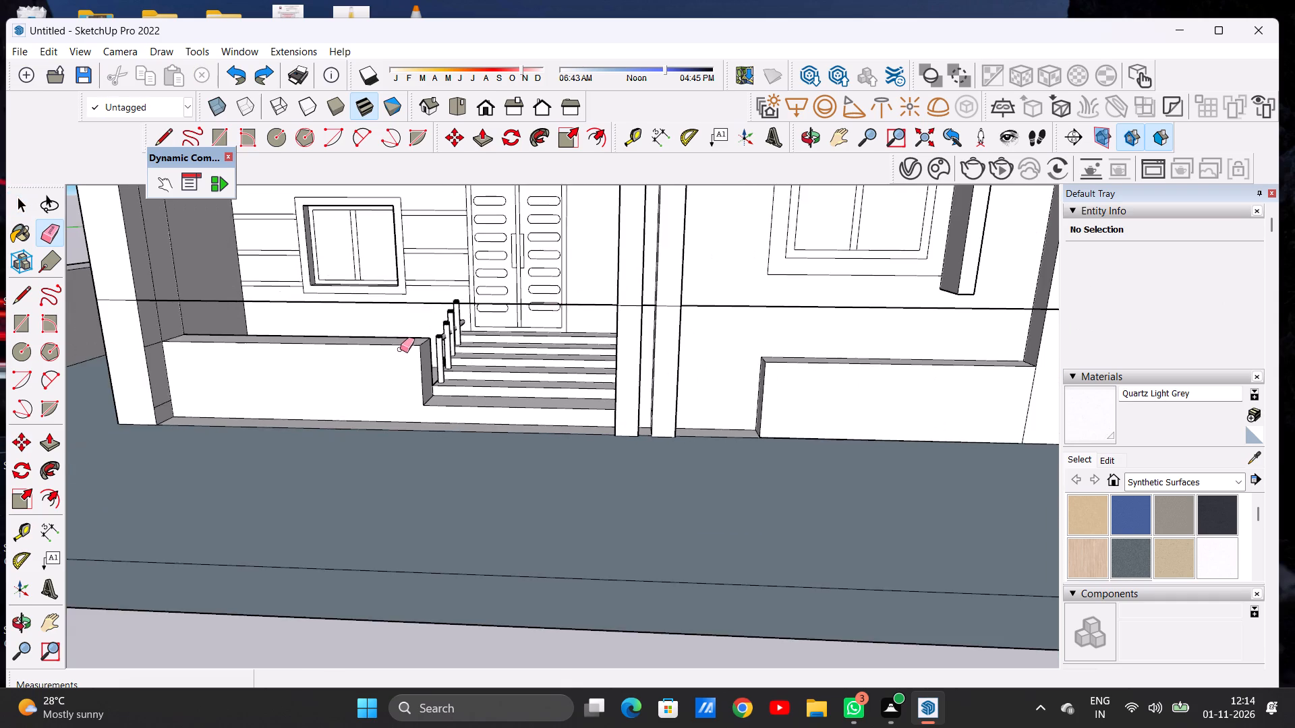
middle_drag(402, 351, 592, 386)
scroll(165, 375, up, 6)
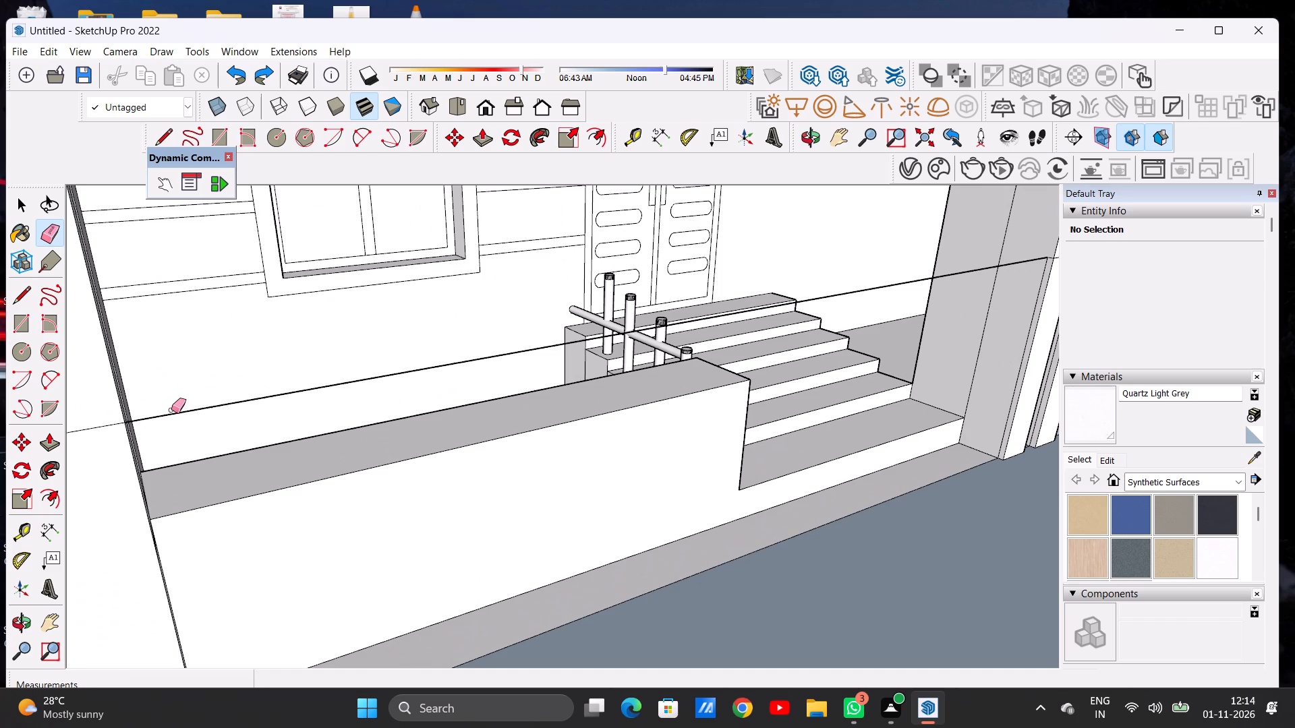
double_click(172, 411)
scroll(170, 404, down, 12)
scroll(134, 414, up, 1)
scroll(134, 414, down, 1)
scroll(134, 414, up, 3)
scroll(132, 418, down, 1)
scroll(129, 421, up, 1)
drag(127, 411, 127, 422)
scroll(129, 425, down, 10)
scroll(380, 398, up, 2)
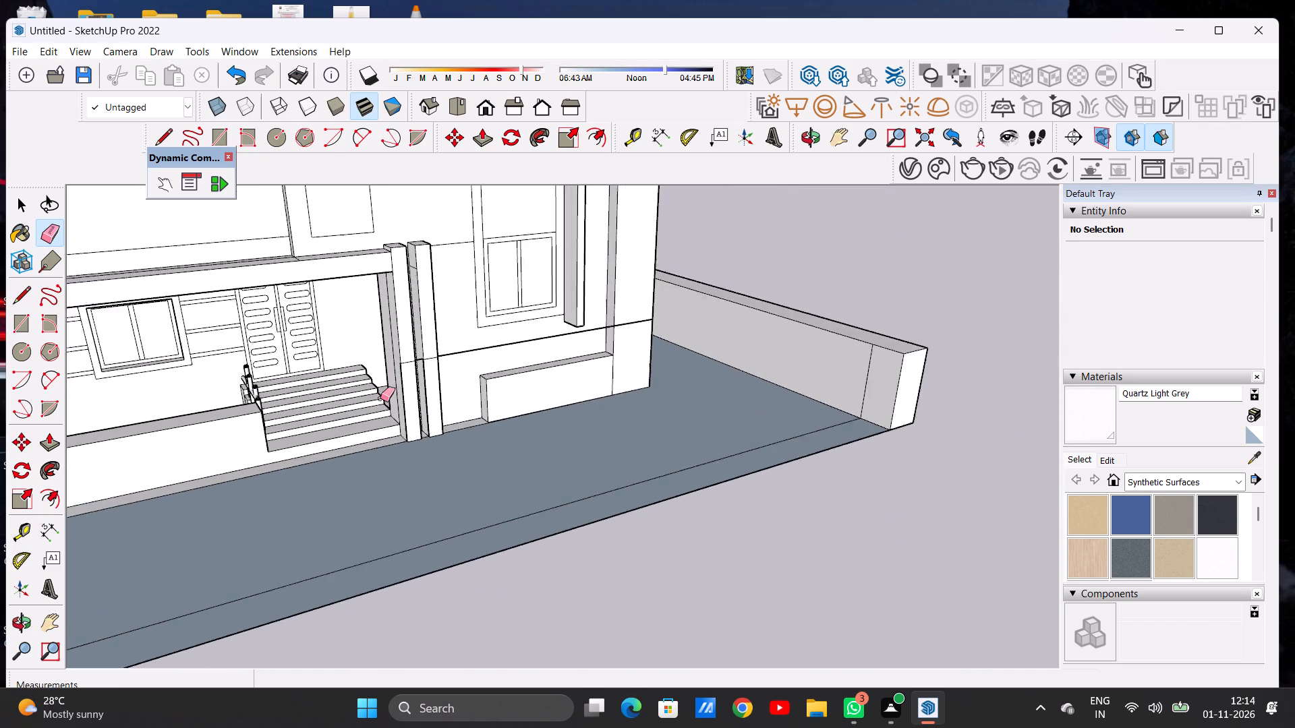
Erase the leftover horizontal line between the twin pillars and across the window wall beside them.
scroll(380, 398, up, 5)
scroll(426, 357, down, 1)
scroll(426, 353, up, 13)
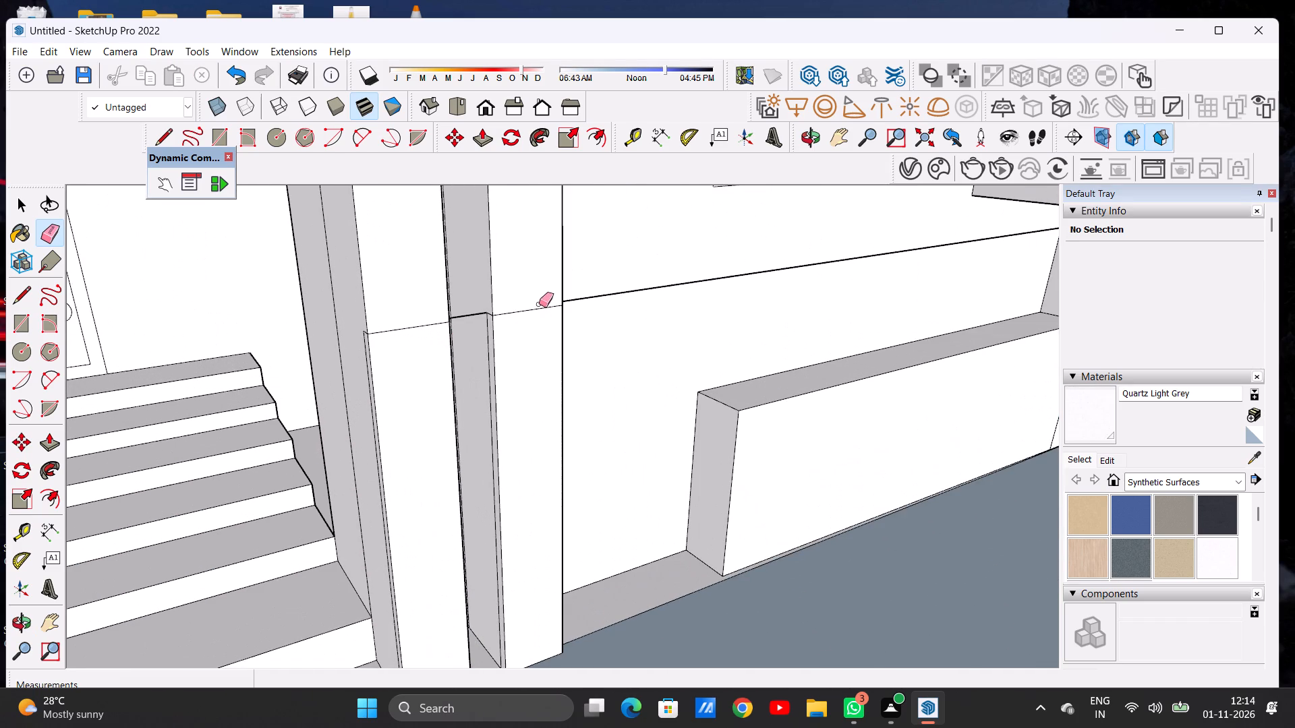
click(473, 312)
drag(612, 293, 614, 299)
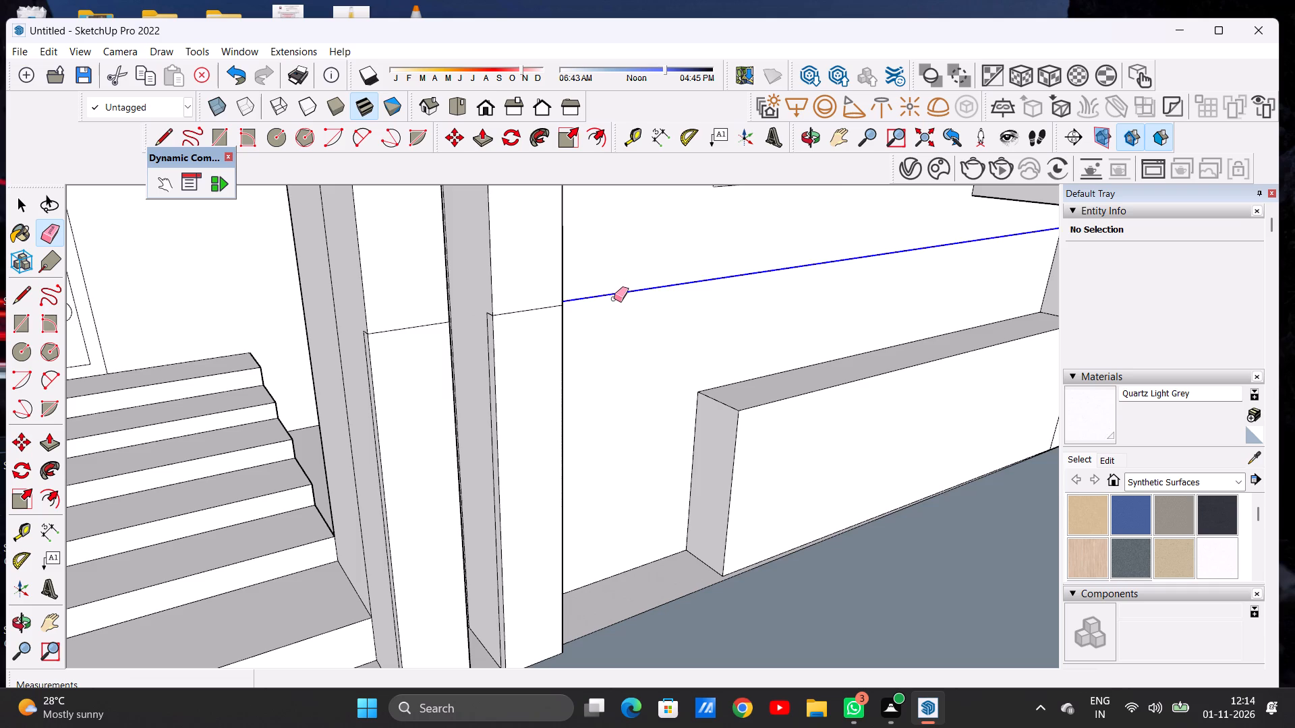
Erase the leftover horizontal lines on the front faces of the two entrance pillars.
scroll(517, 334, down, 5)
middle_drag(535, 377, 419, 341)
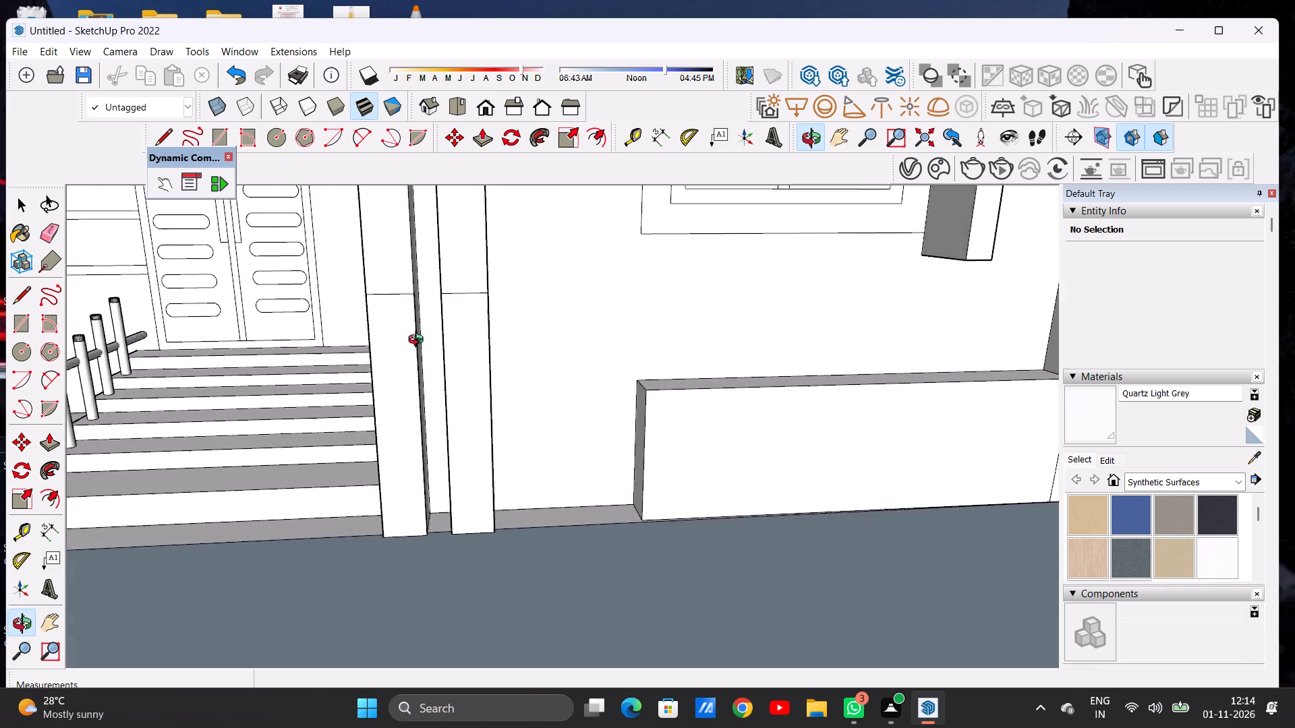
middle_drag(419, 341, 610, 362)
scroll(506, 334, up, 5)
drag(499, 317, 499, 327)
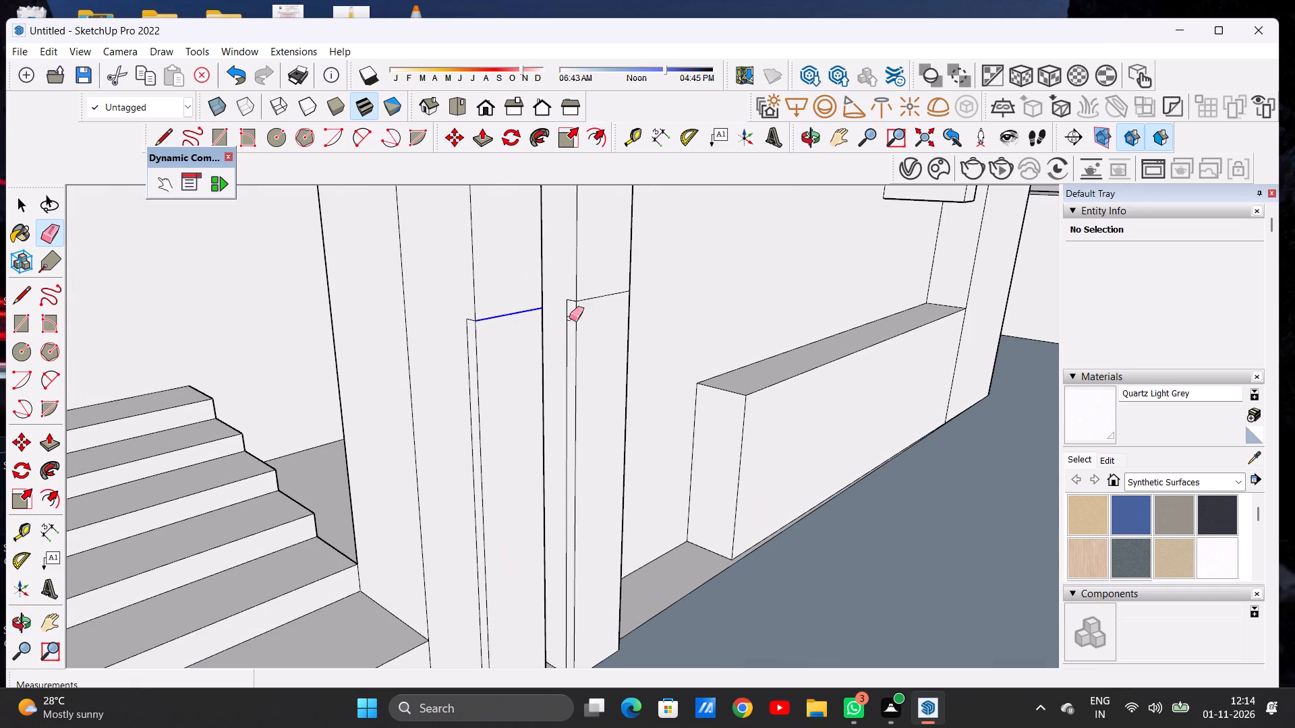
drag(595, 297, 600, 309)
middle_drag(606, 334, 424, 340)
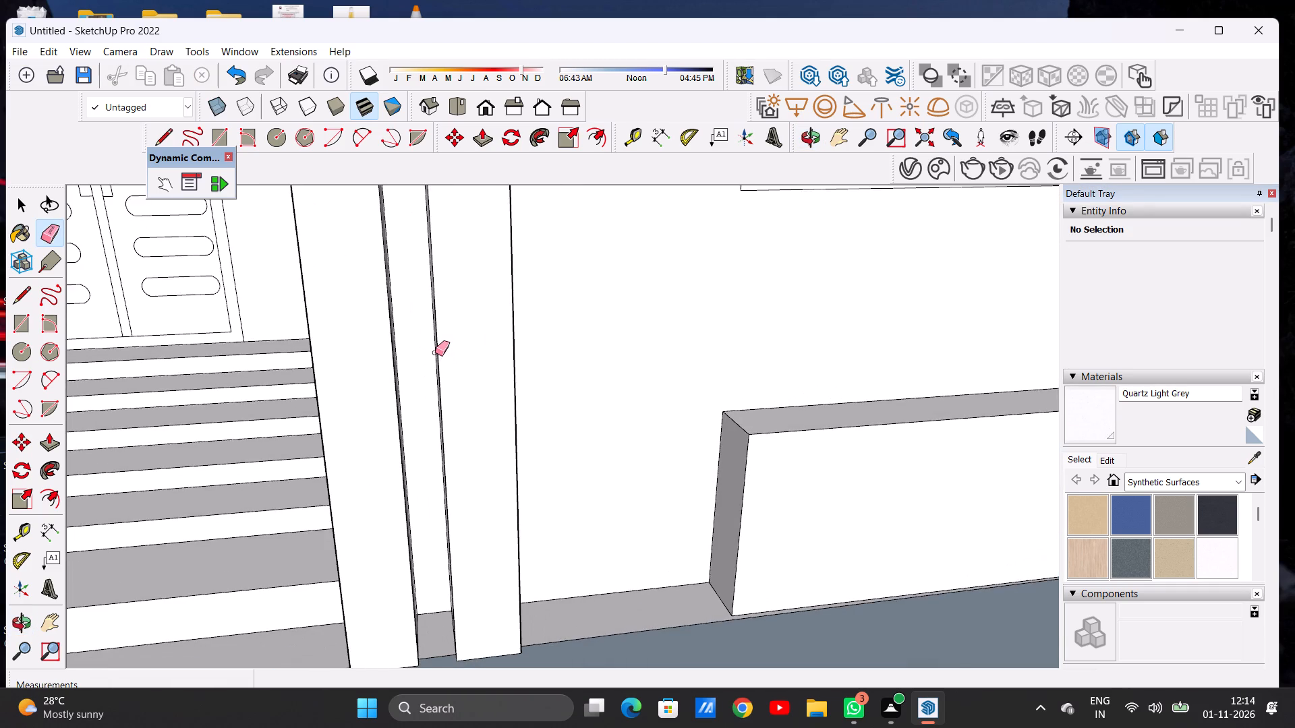
Erase the leftover outline on the inner side face of the pillar nearest the steps.
scroll(435, 354, down, 14)
middle_drag(610, 427, 567, 382)
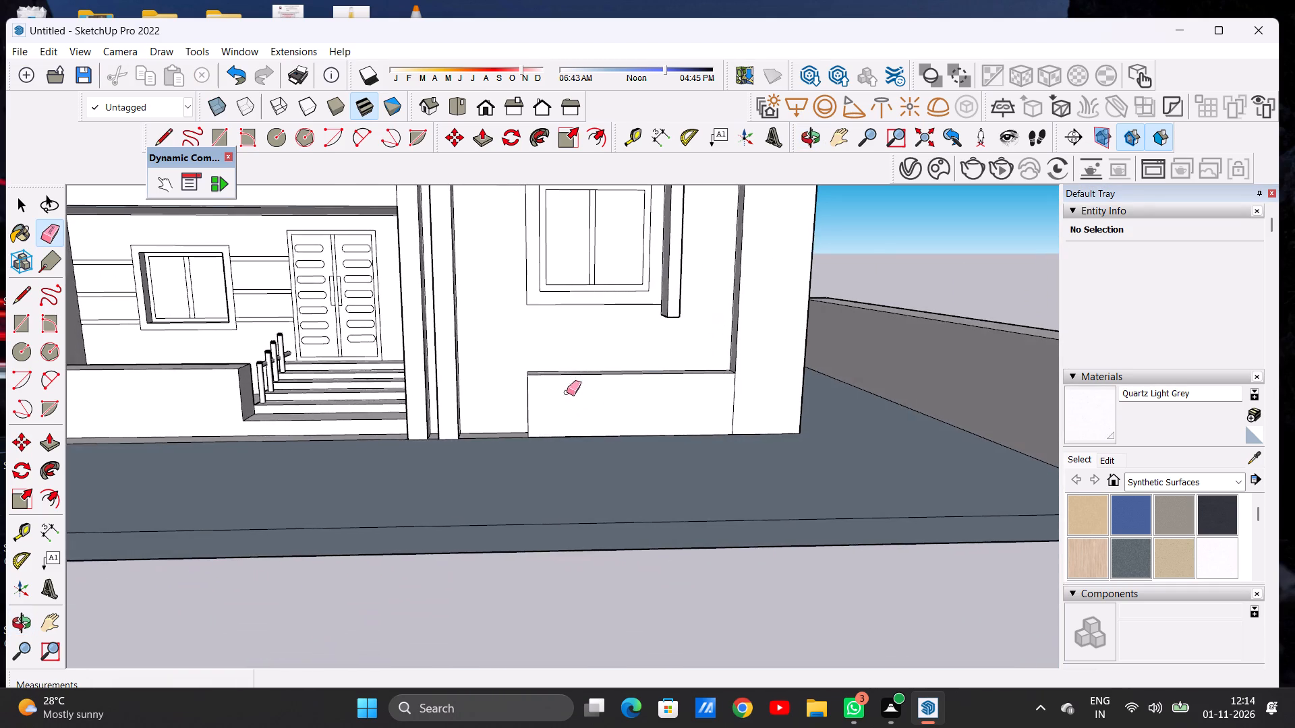
scroll(606, 419, down, 6)
middle_drag(604, 409, 598, 398)
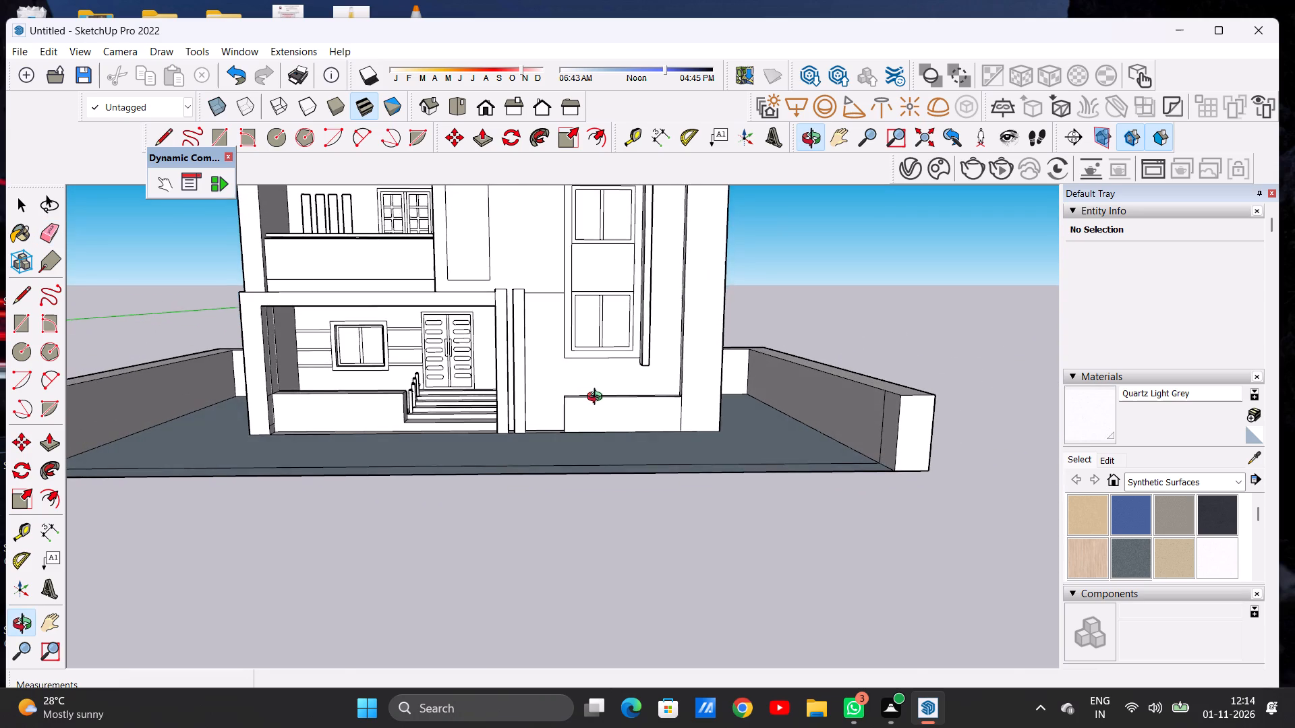
middle_drag(598, 398, 594, 396)
scroll(644, 431, down, 4)
scroll(538, 396, up, 12)
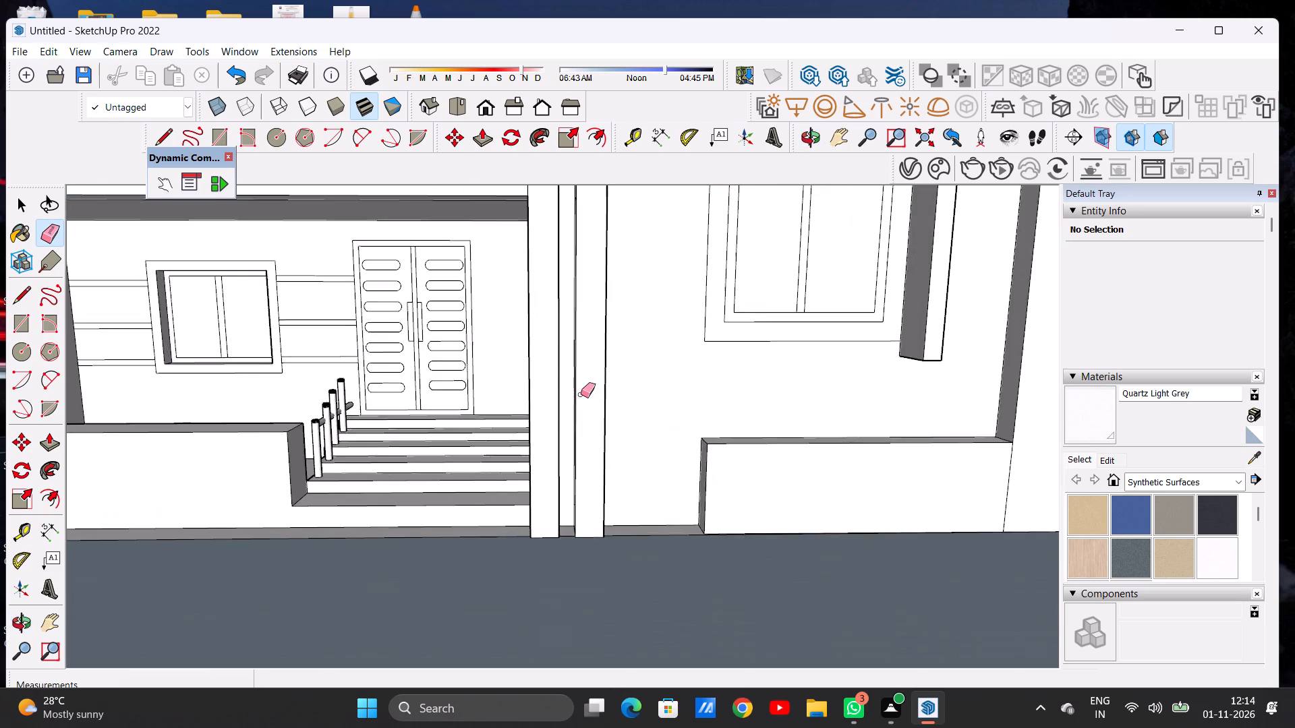
scroll(581, 394, up, 8)
middle_drag(492, 394, 700, 409)
scroll(744, 392, up, 2)
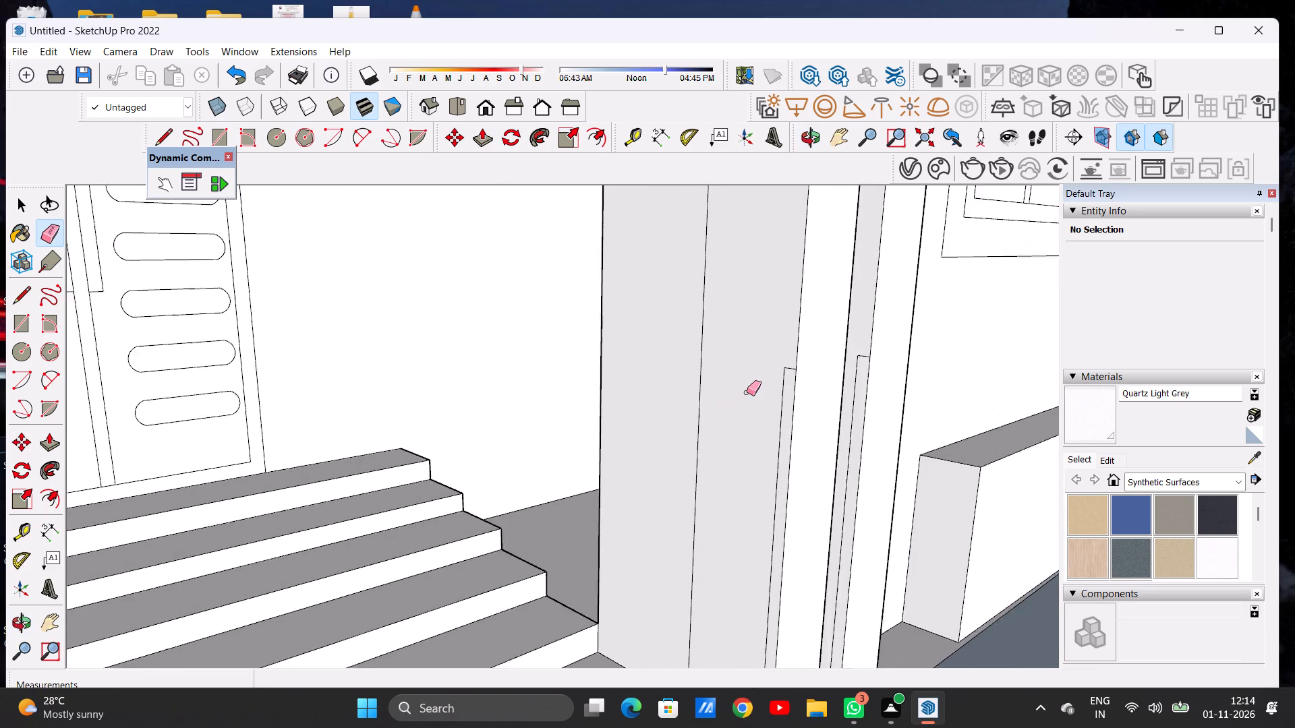
scroll(747, 392, up, 5)
scroll(801, 375, down, 2)
scroll(801, 374, up, 4)
drag(802, 351, 791, 399)
scroll(686, 360, down, 3)
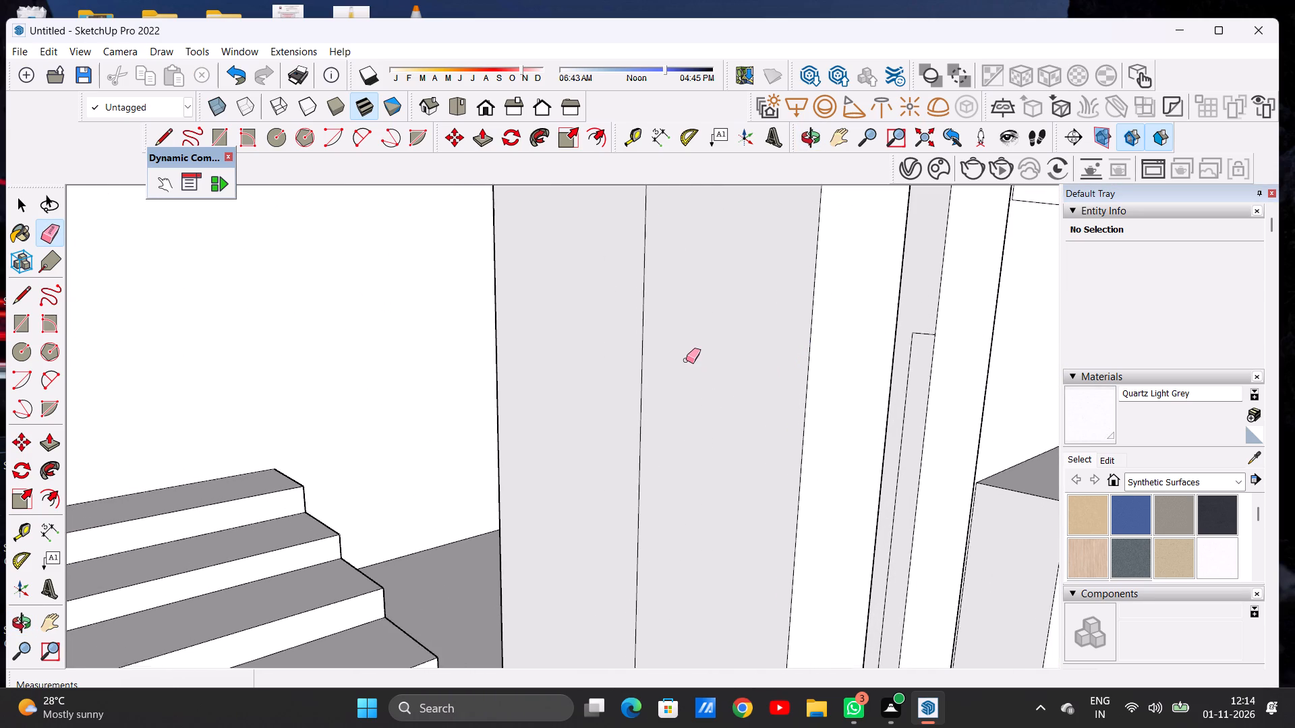
Erase the leftover outline on the side face of the second pillar, next to the window wall.
scroll(686, 360, down, 5)
scroll(686, 360, up, 1)
scroll(668, 361, down, 7)
scroll(768, 361, up, 13)
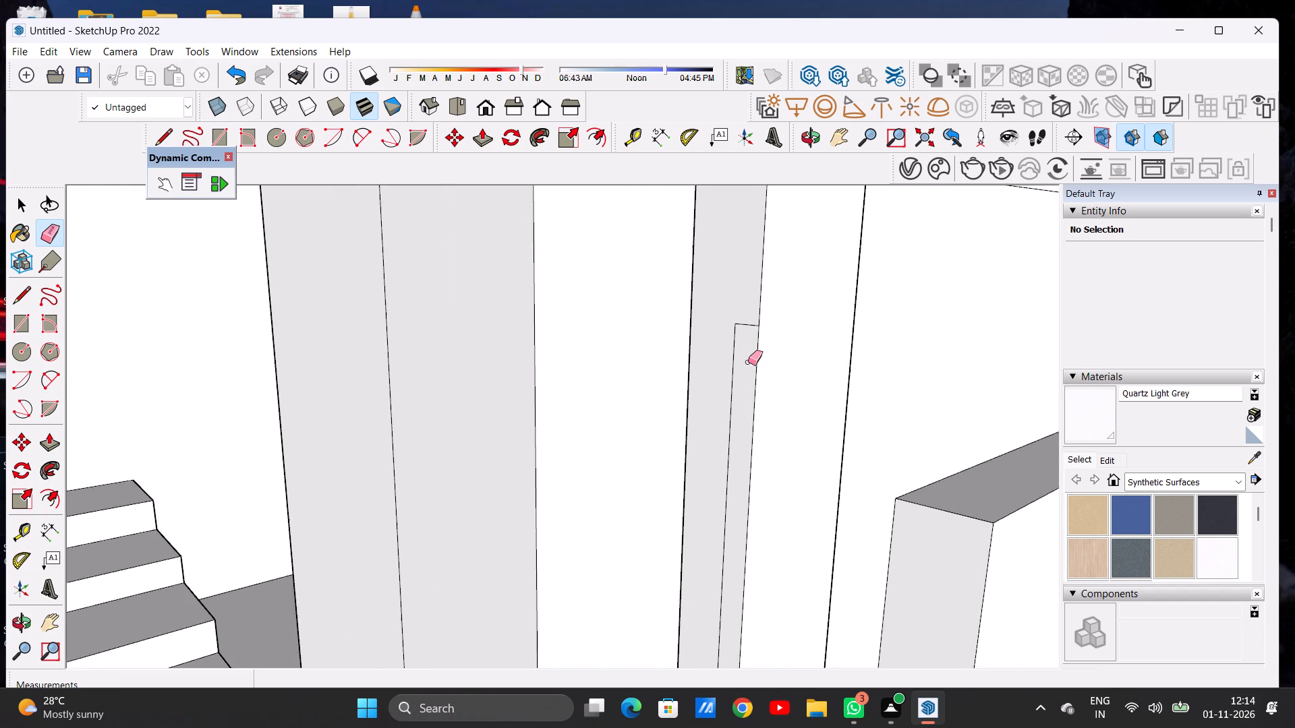
scroll(748, 362, up, 8)
drag(745, 276, 710, 365)
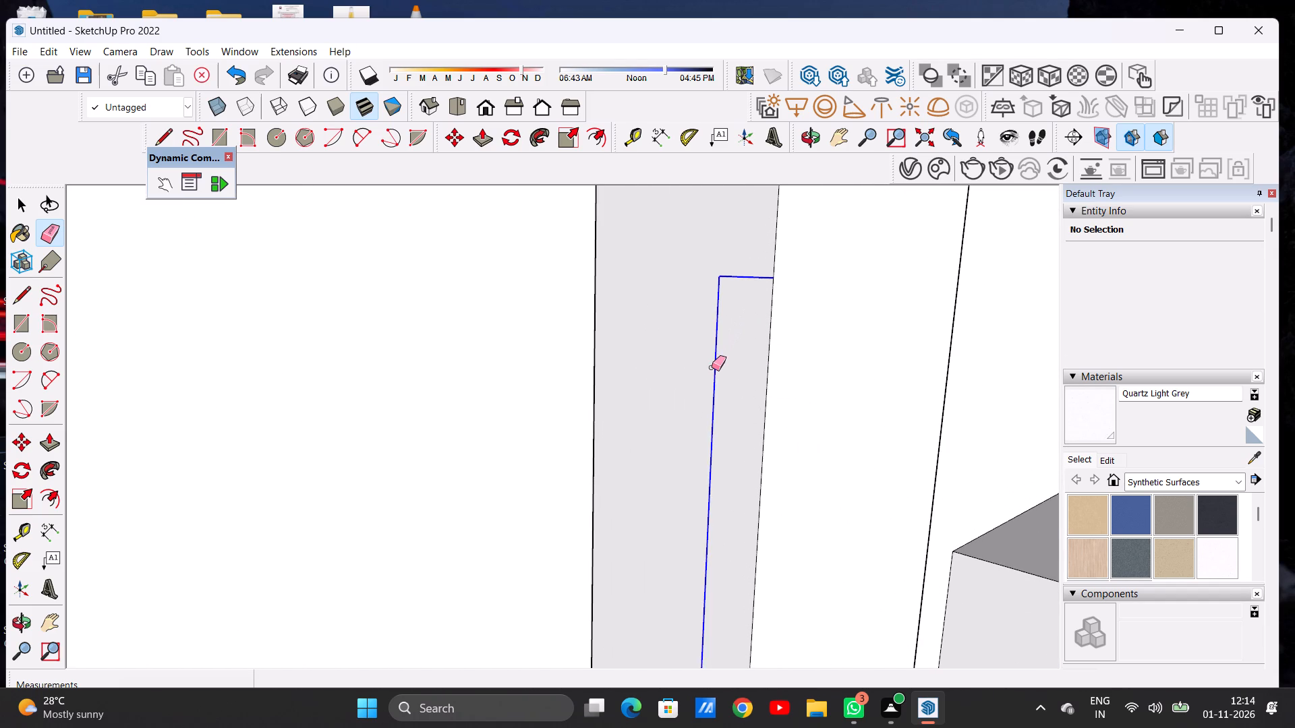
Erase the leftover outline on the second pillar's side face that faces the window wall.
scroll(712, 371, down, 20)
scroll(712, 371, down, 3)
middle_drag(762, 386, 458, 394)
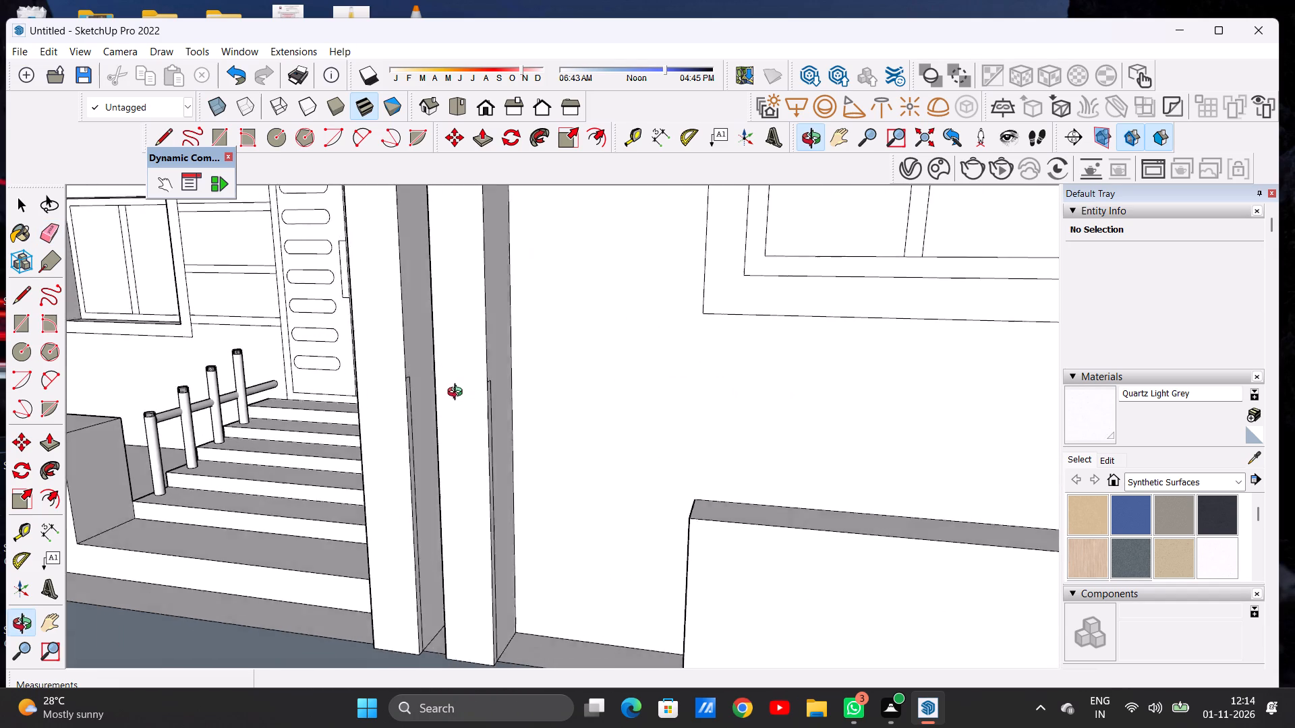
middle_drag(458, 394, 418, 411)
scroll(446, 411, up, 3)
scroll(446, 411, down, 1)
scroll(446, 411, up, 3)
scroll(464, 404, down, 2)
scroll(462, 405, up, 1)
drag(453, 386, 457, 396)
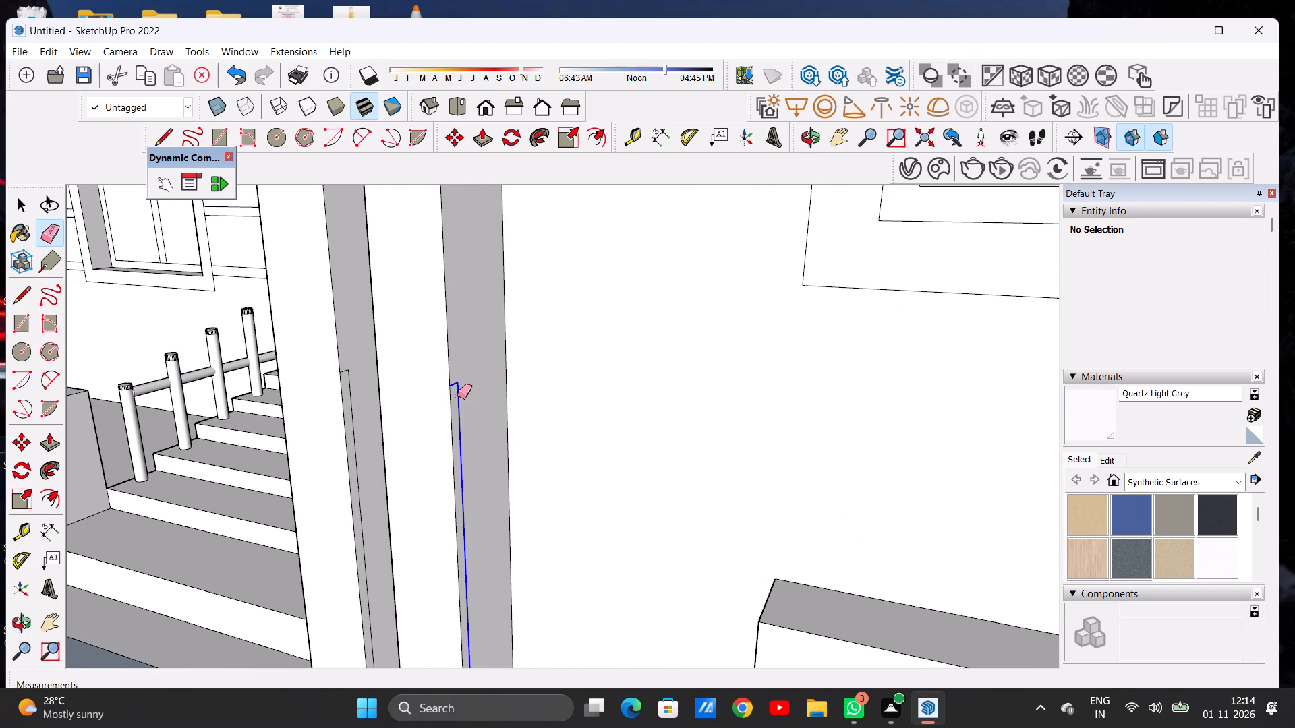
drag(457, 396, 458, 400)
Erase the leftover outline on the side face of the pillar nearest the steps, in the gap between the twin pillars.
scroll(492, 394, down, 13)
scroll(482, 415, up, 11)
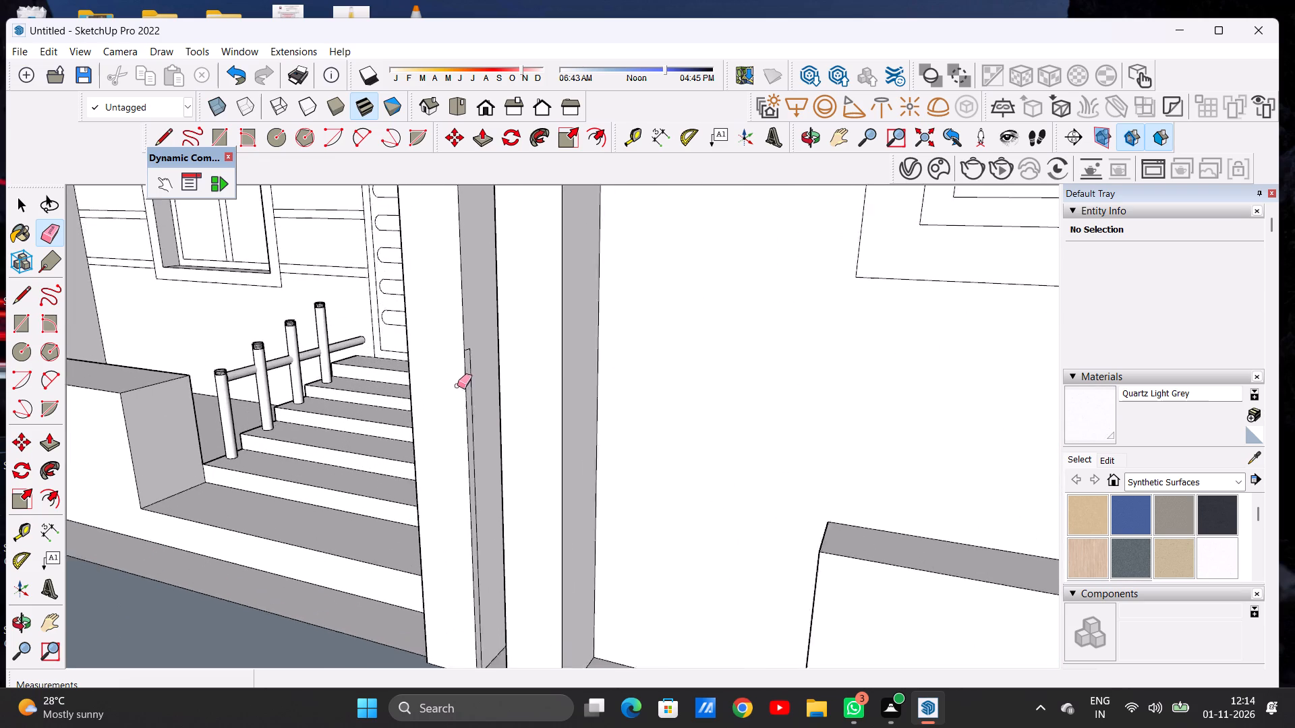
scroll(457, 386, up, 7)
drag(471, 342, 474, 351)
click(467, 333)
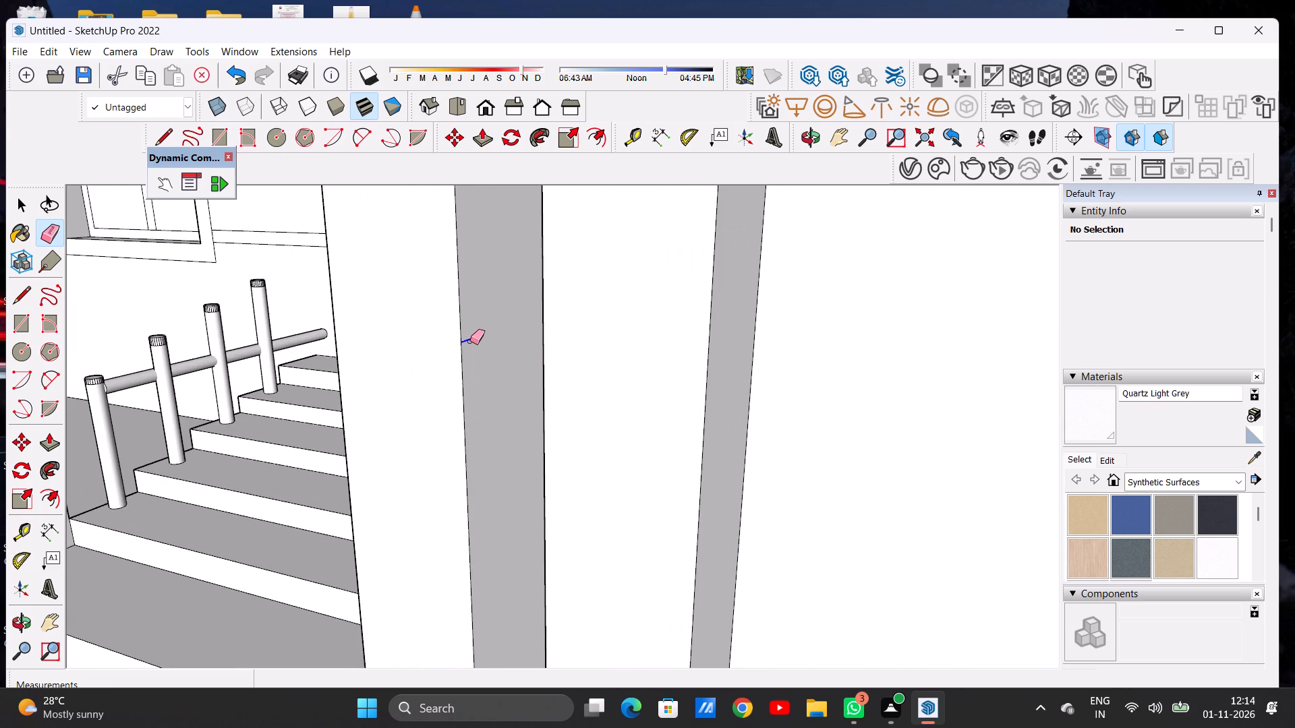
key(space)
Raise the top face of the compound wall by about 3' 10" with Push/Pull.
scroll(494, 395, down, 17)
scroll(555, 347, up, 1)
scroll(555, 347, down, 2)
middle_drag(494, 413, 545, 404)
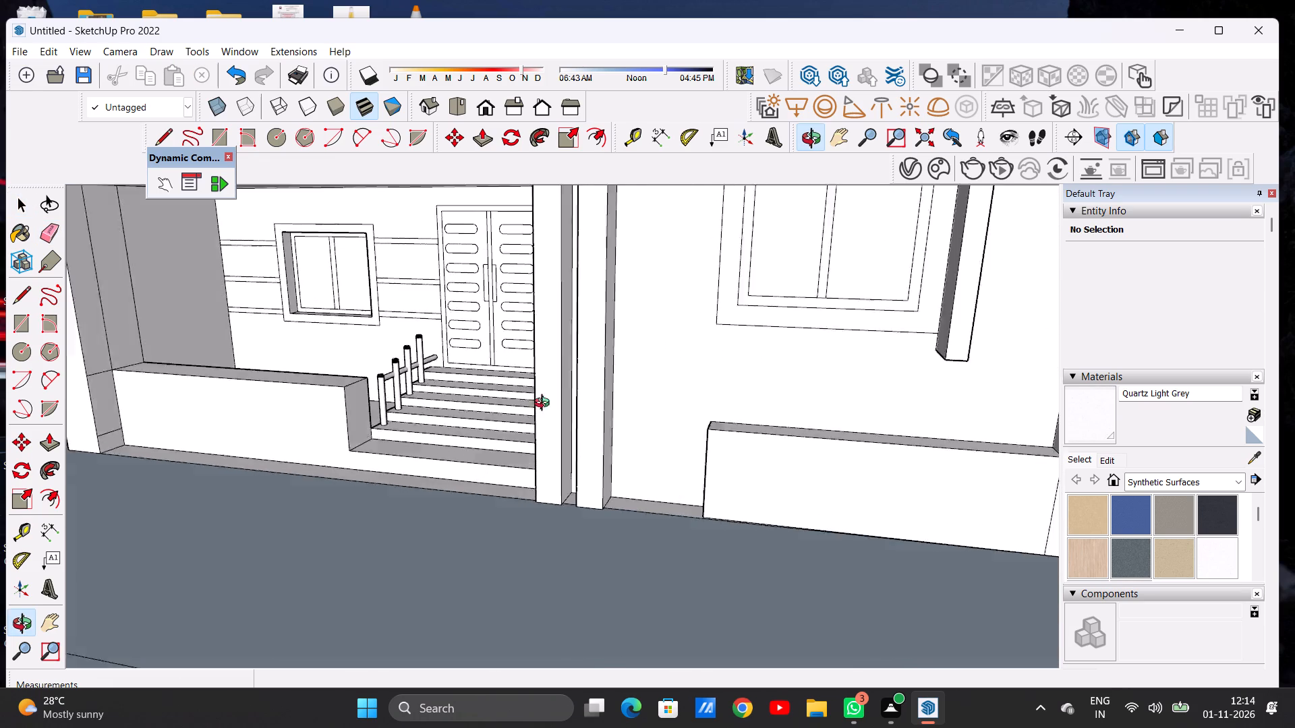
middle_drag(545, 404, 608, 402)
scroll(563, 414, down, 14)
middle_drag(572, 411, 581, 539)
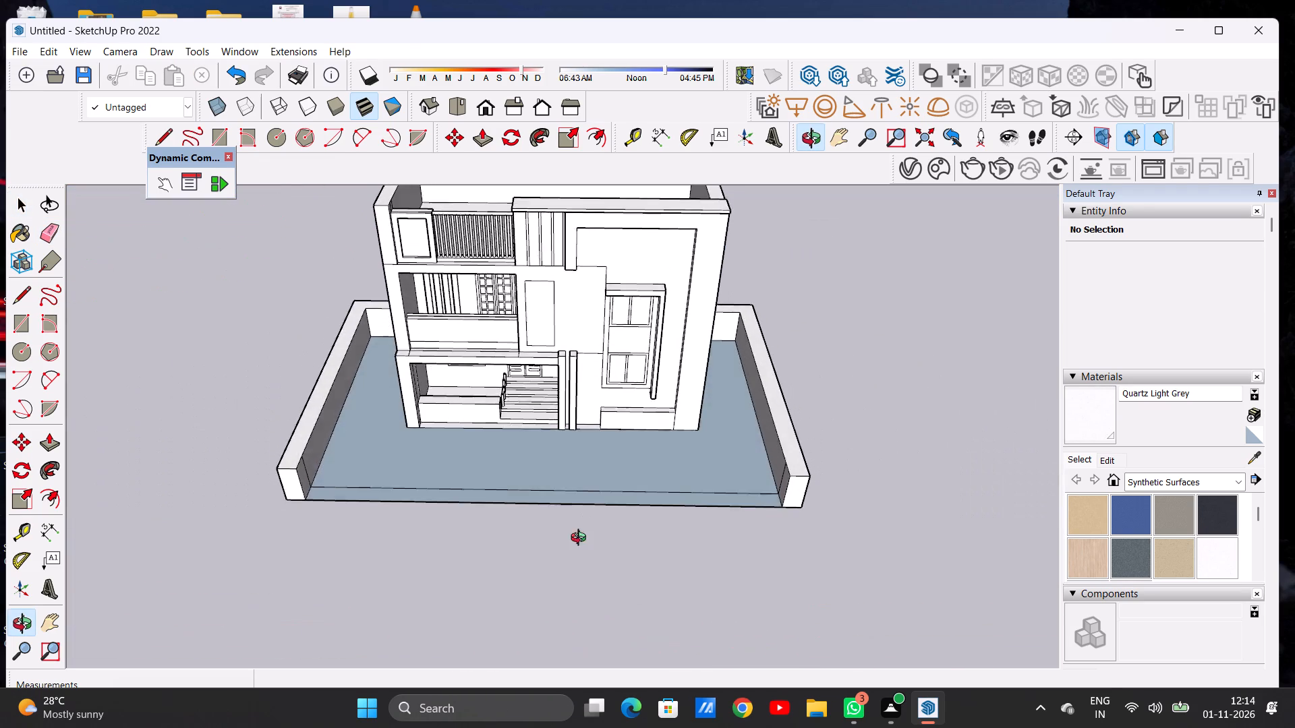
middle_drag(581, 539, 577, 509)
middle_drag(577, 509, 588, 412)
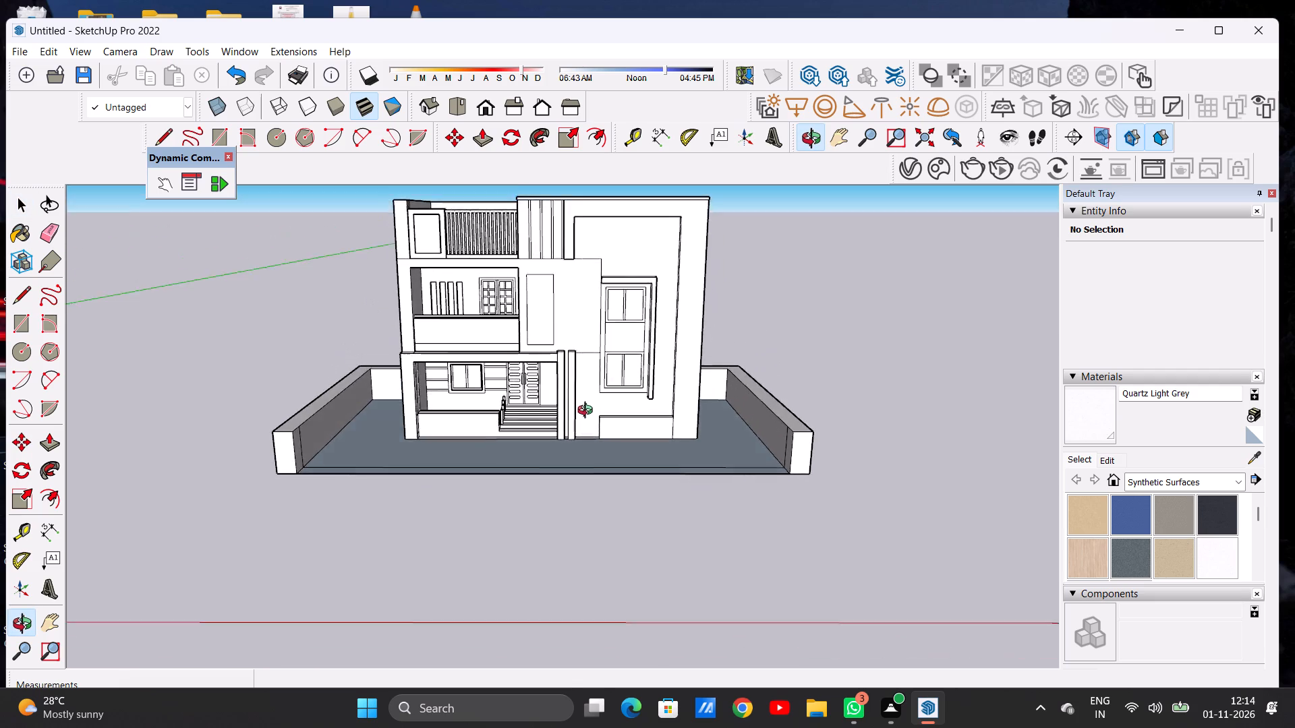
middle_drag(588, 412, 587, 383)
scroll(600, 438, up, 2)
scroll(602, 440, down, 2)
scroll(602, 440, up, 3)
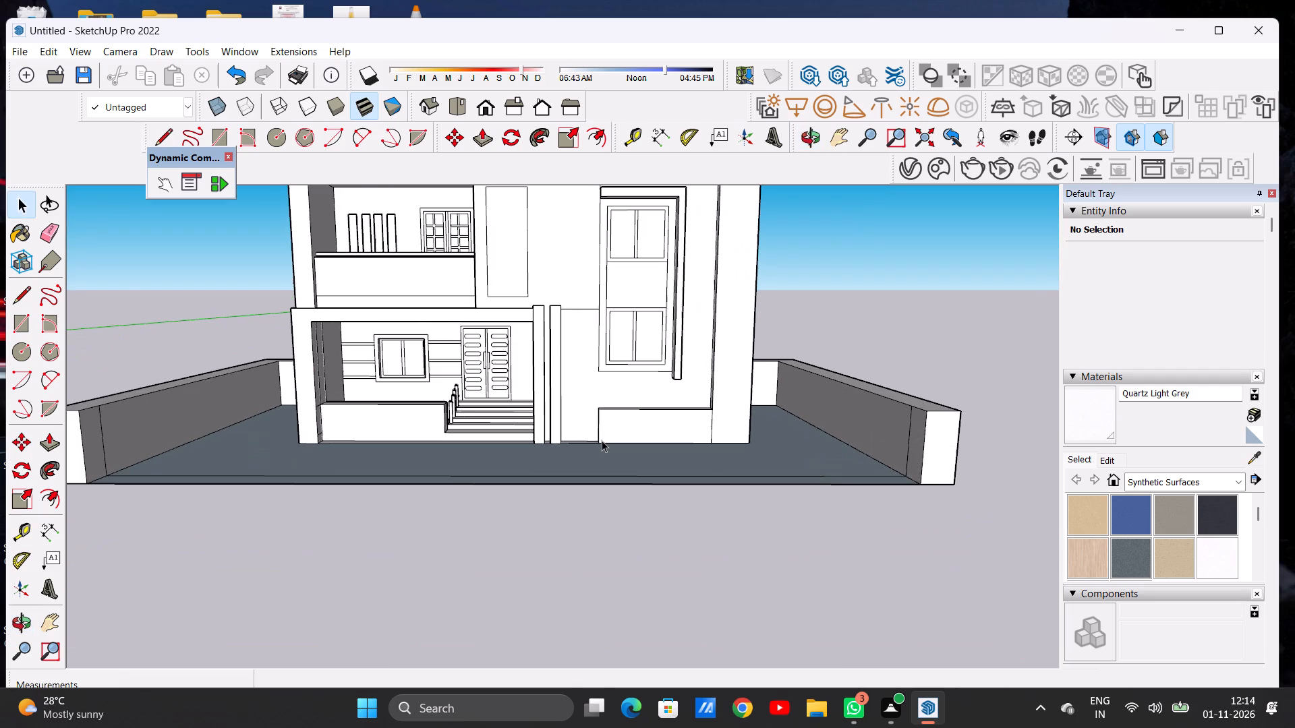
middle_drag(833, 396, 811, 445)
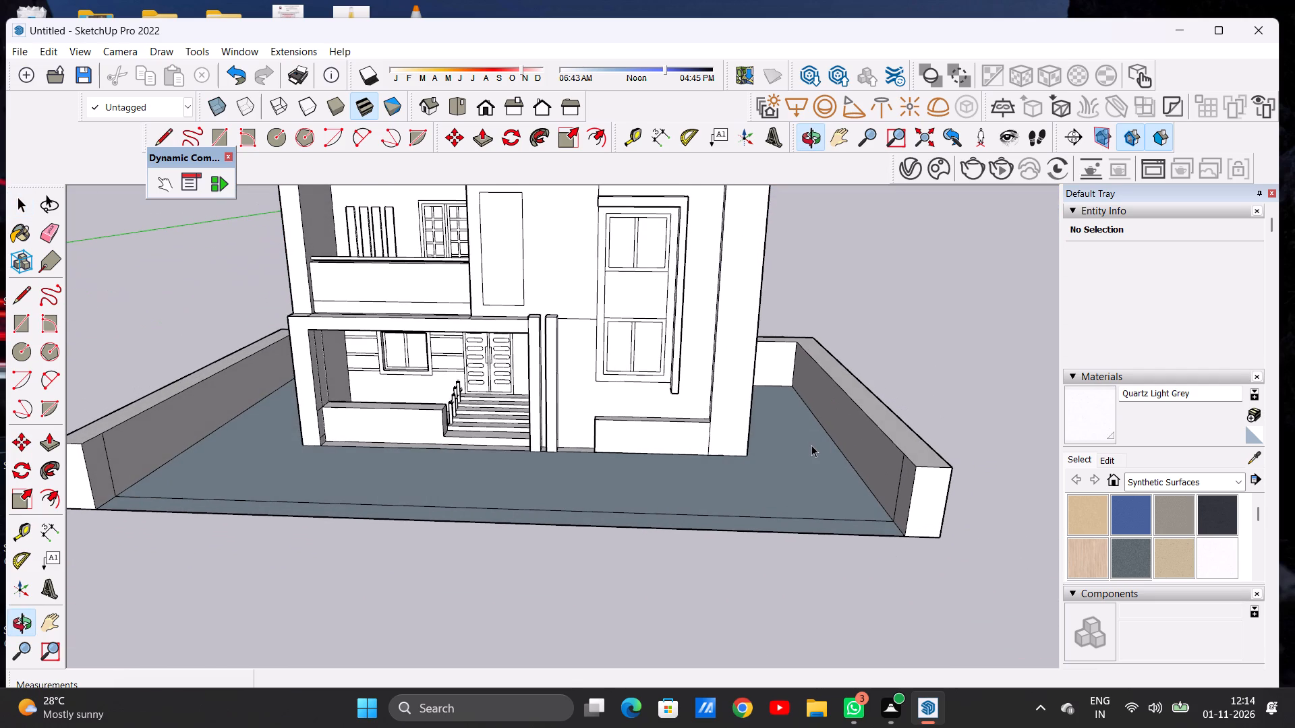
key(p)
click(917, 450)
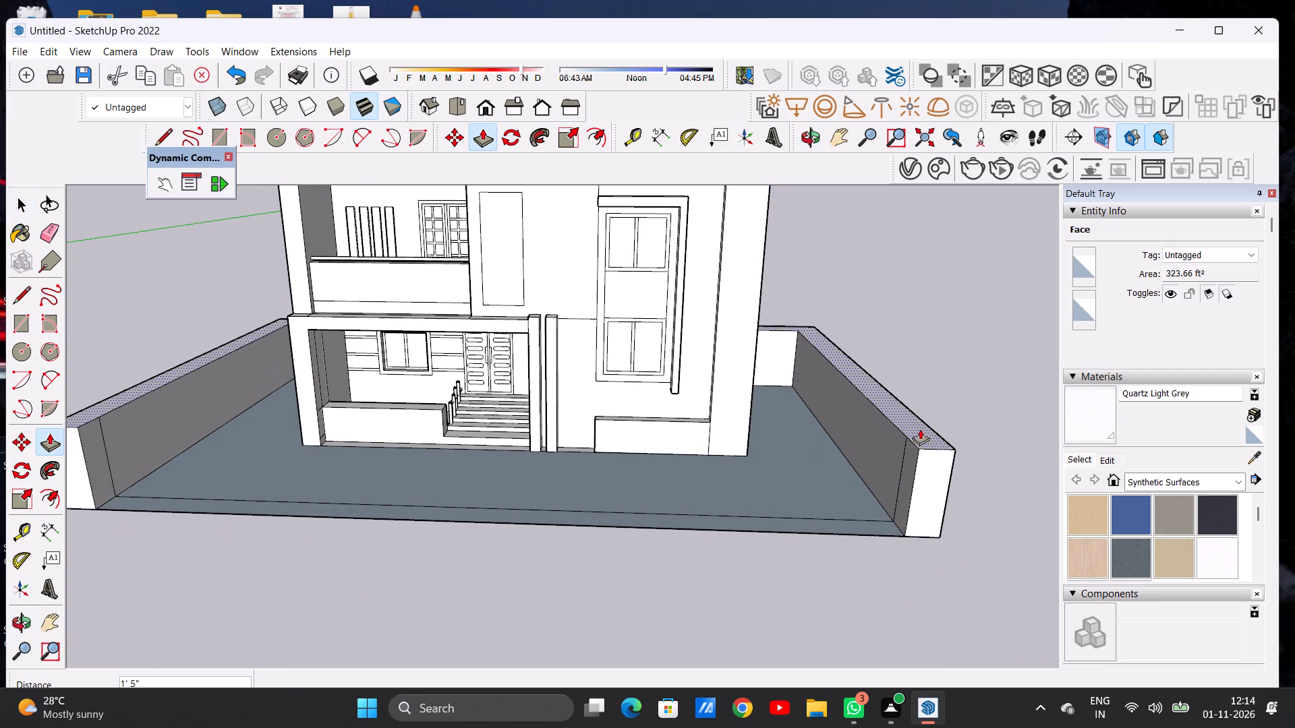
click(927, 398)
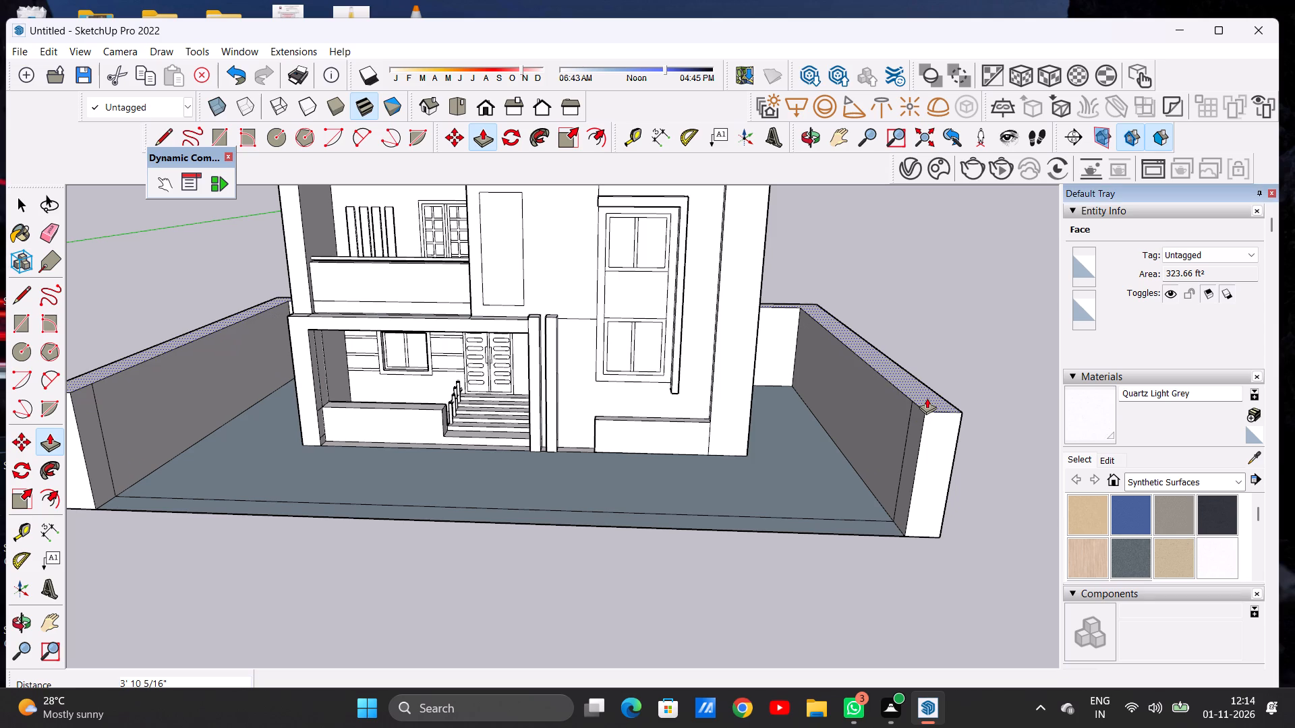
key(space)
Examine the house and its compound wall from the front and from above.
scroll(516, 492, down, 14)
middle_drag(570, 487, 566, 482)
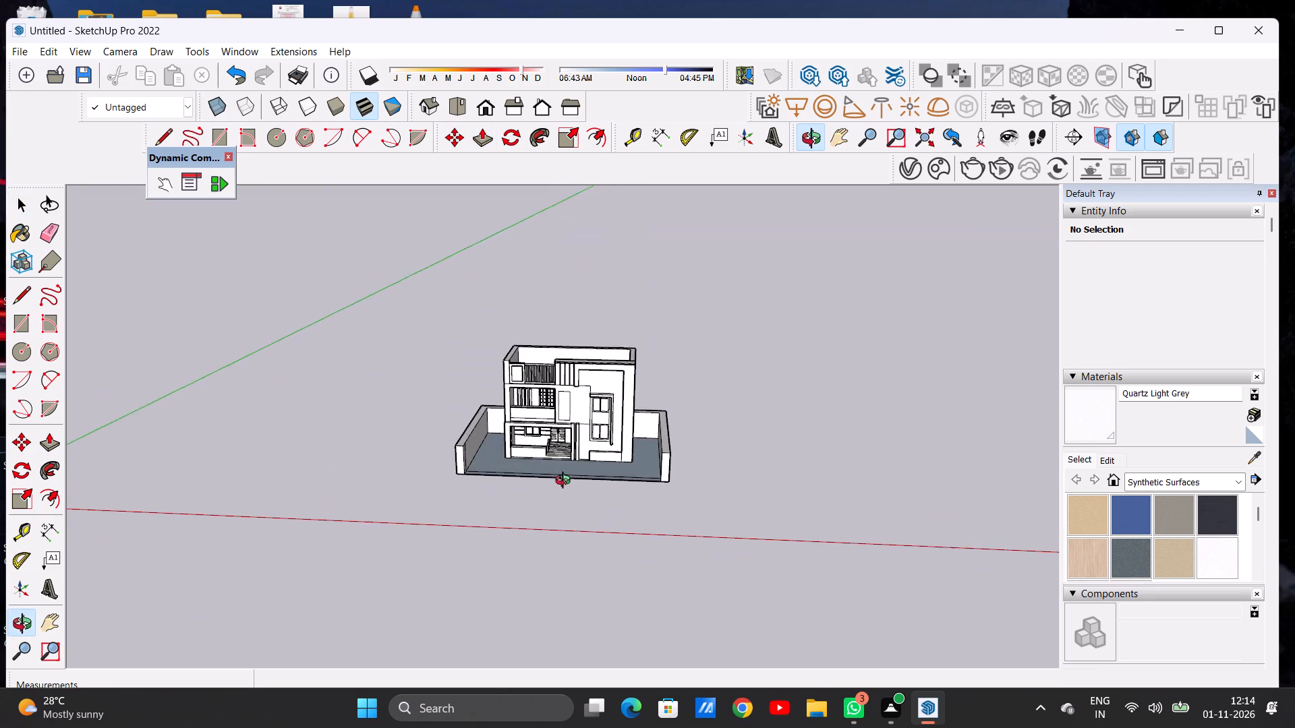
middle_drag(566, 482, 567, 480)
scroll(559, 460, up, 8)
scroll(558, 448, down, 1)
scroll(558, 448, up, 8)
middle_drag(563, 480, 575, 429)
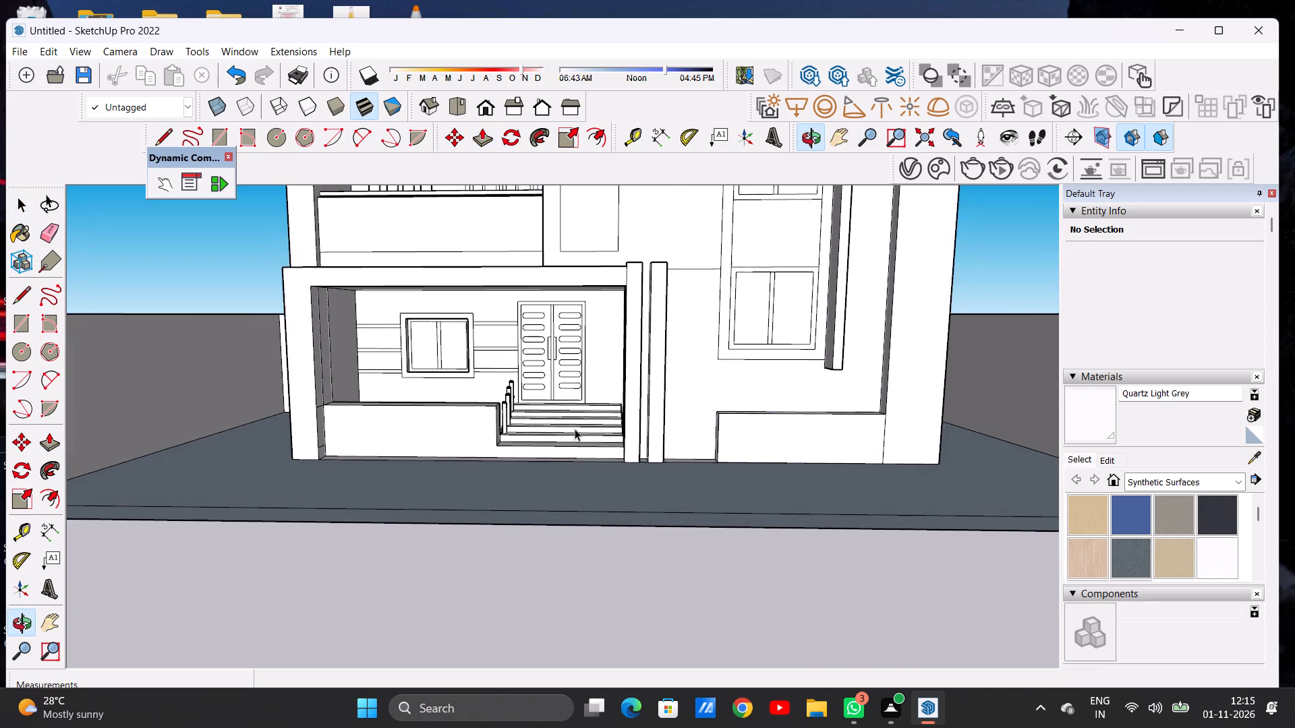
scroll(579, 444, down, 13)
middle_drag(672, 418, 667, 430)
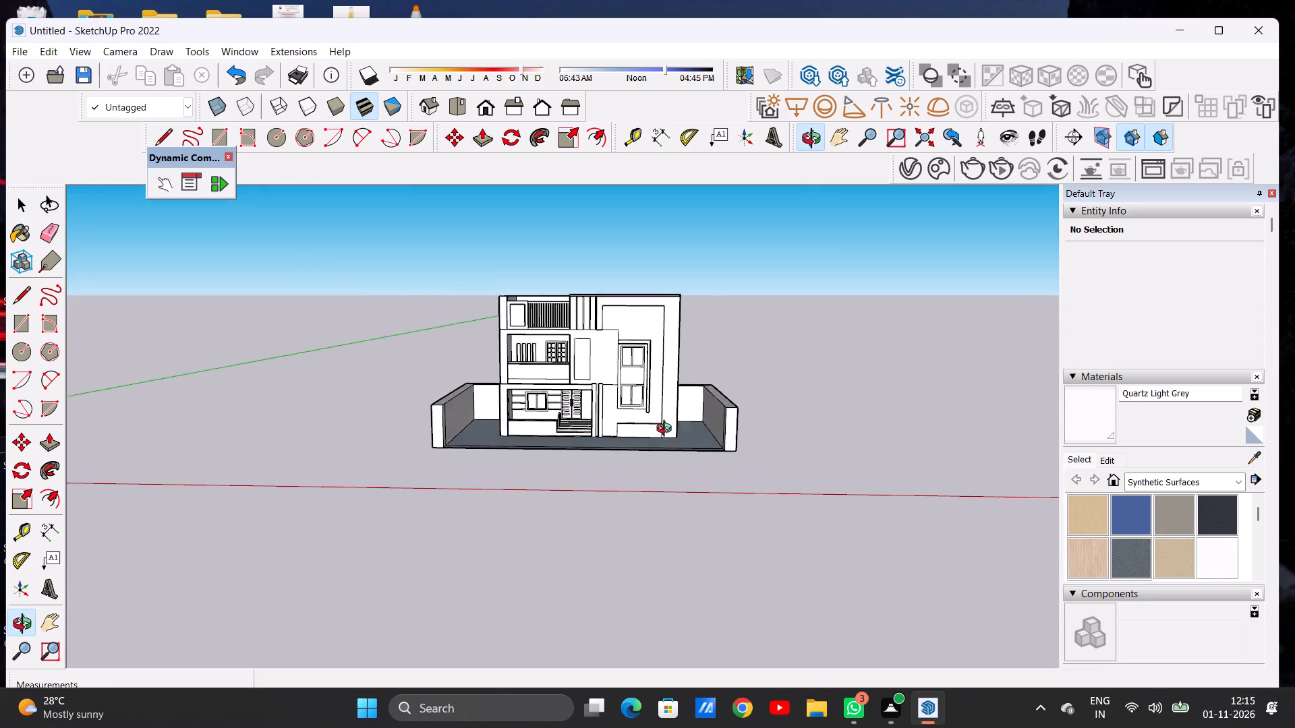
middle_drag(667, 430, 667, 497)
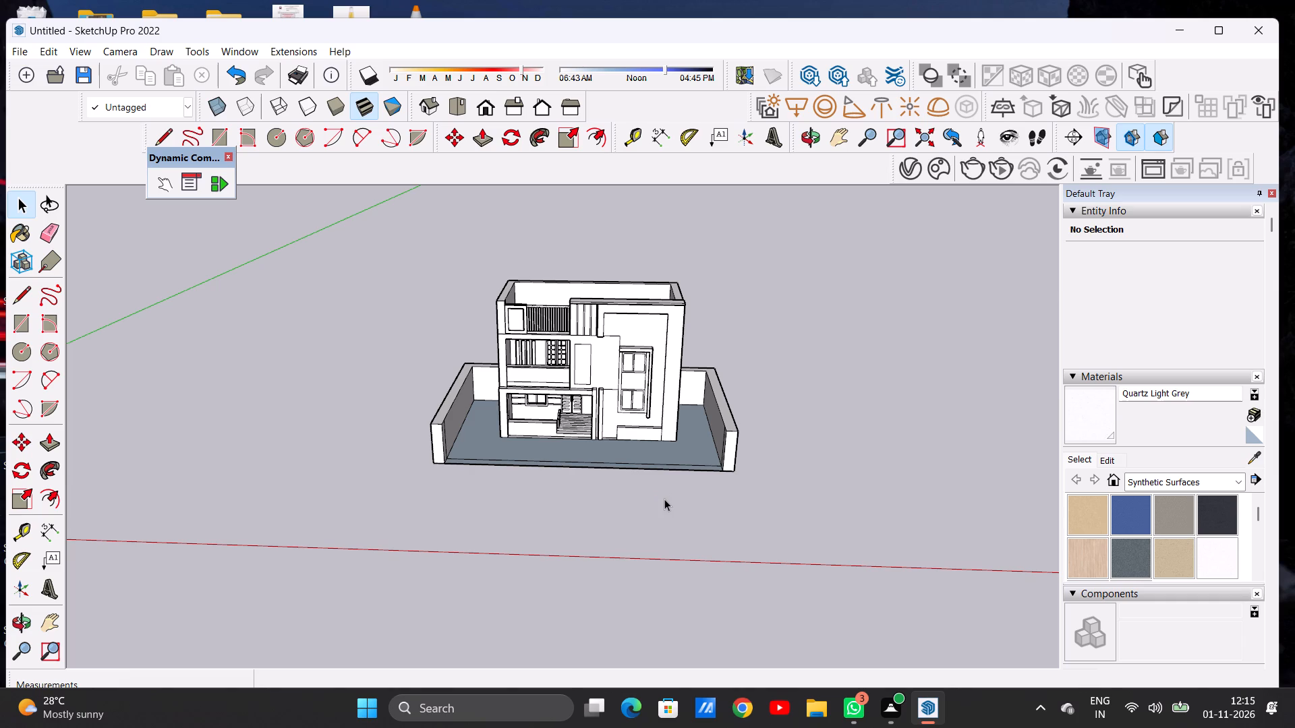
scroll(708, 472, up, 9)
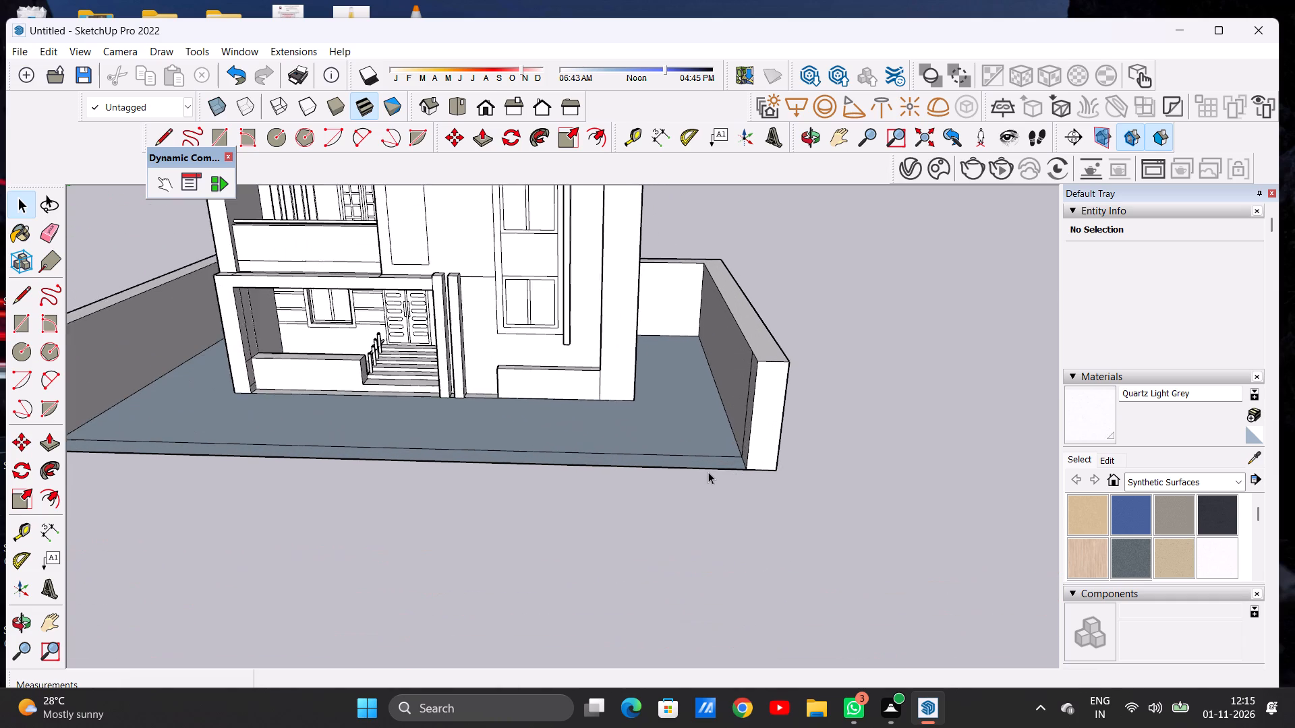
scroll(708, 472, up, 2)
middle_drag(697, 430, 706, 494)
scroll(711, 431, down, 7)
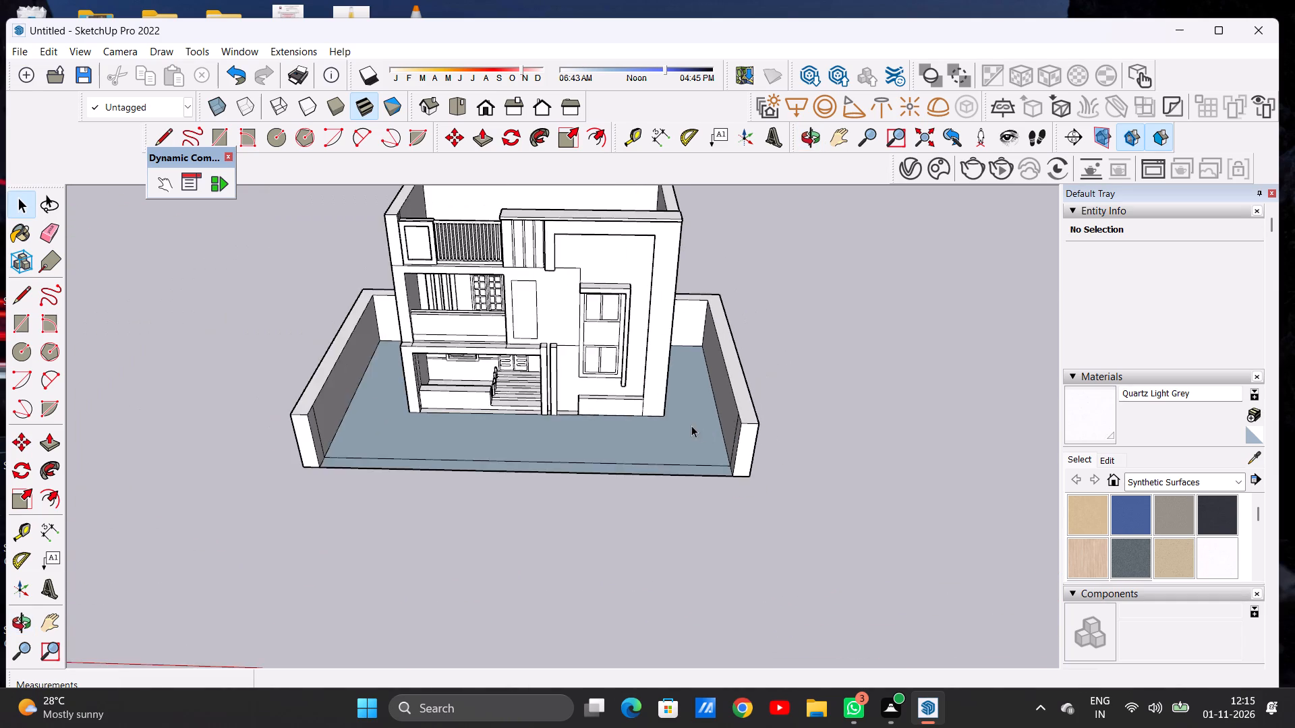
scroll(685, 419, down, 1)
scroll(681, 421, up, 1)
scroll(677, 421, down, 2)
middle_drag(575, 471, 575, 501)
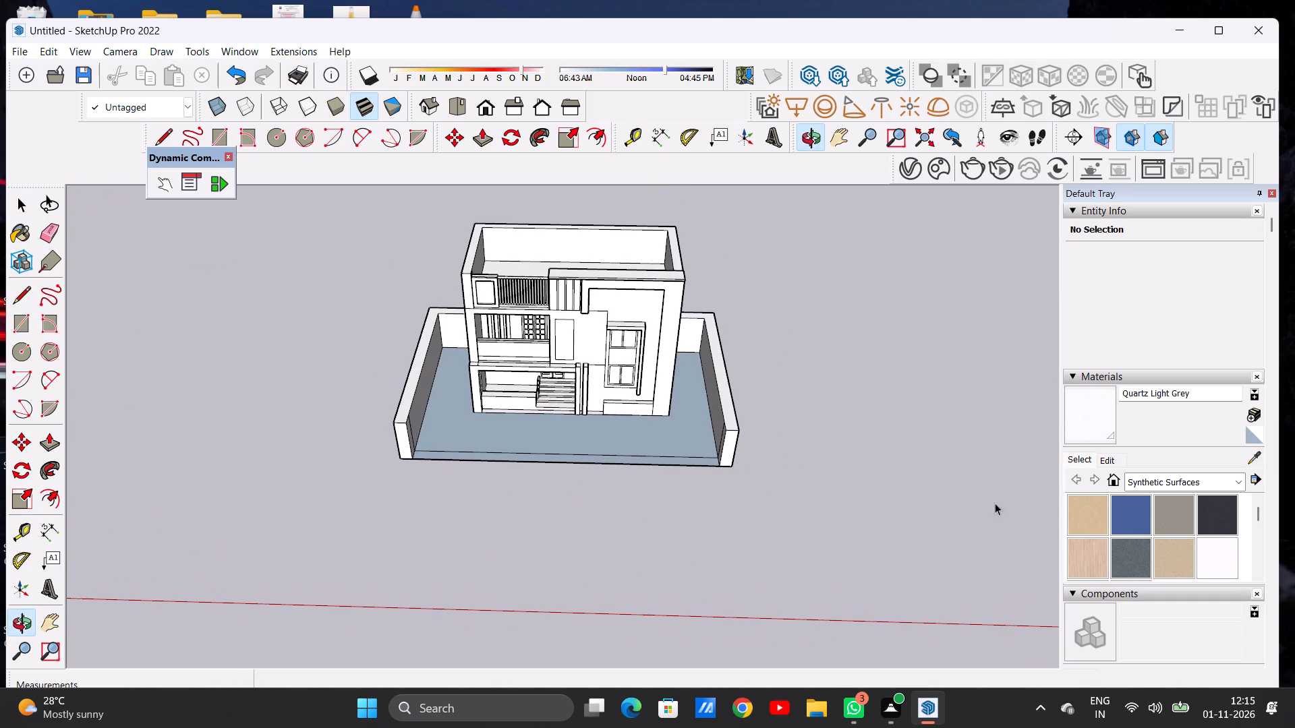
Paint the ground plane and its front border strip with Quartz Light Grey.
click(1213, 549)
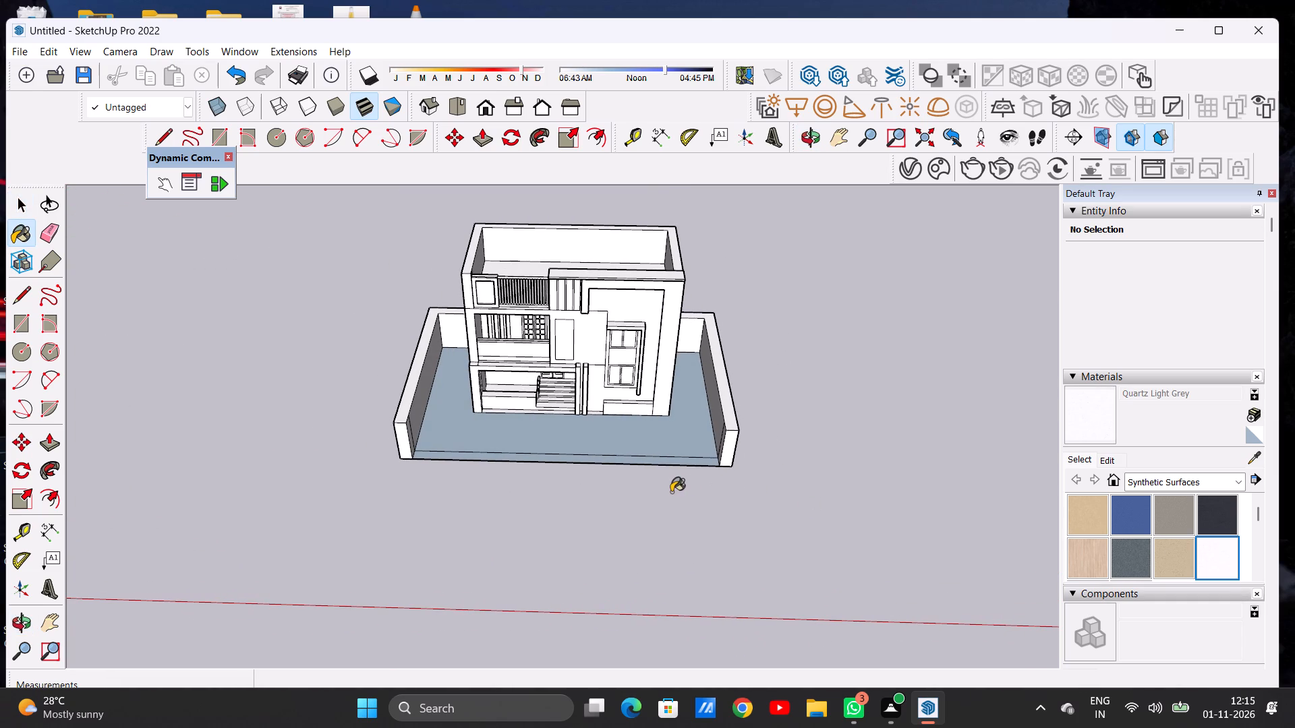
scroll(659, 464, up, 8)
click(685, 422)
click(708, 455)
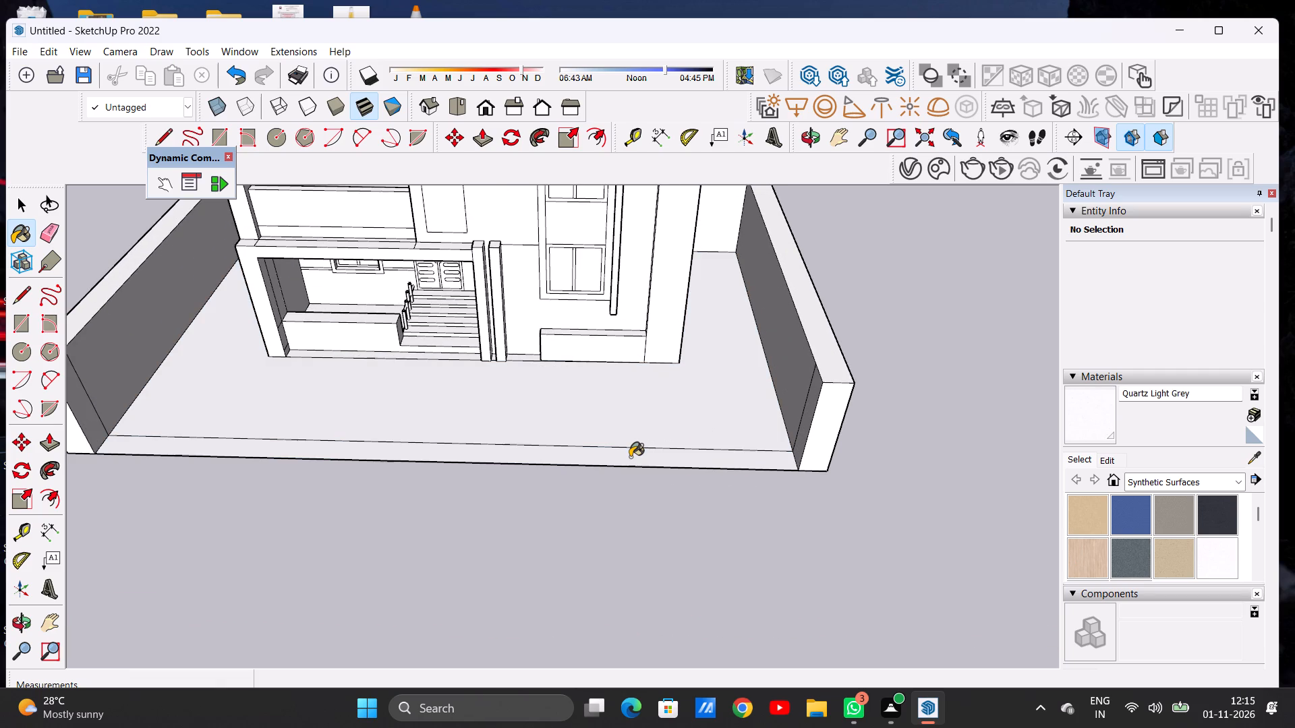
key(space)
Examine the underside and front corner of the ground plane and compound wall from below.
scroll(293, 433, down, 5)
scroll(337, 433, up, 1)
scroll(356, 433, down, 2)
scroll(501, 431, down, 5)
scroll(429, 430, down, 5)
middle_drag(442, 477, 449, 336)
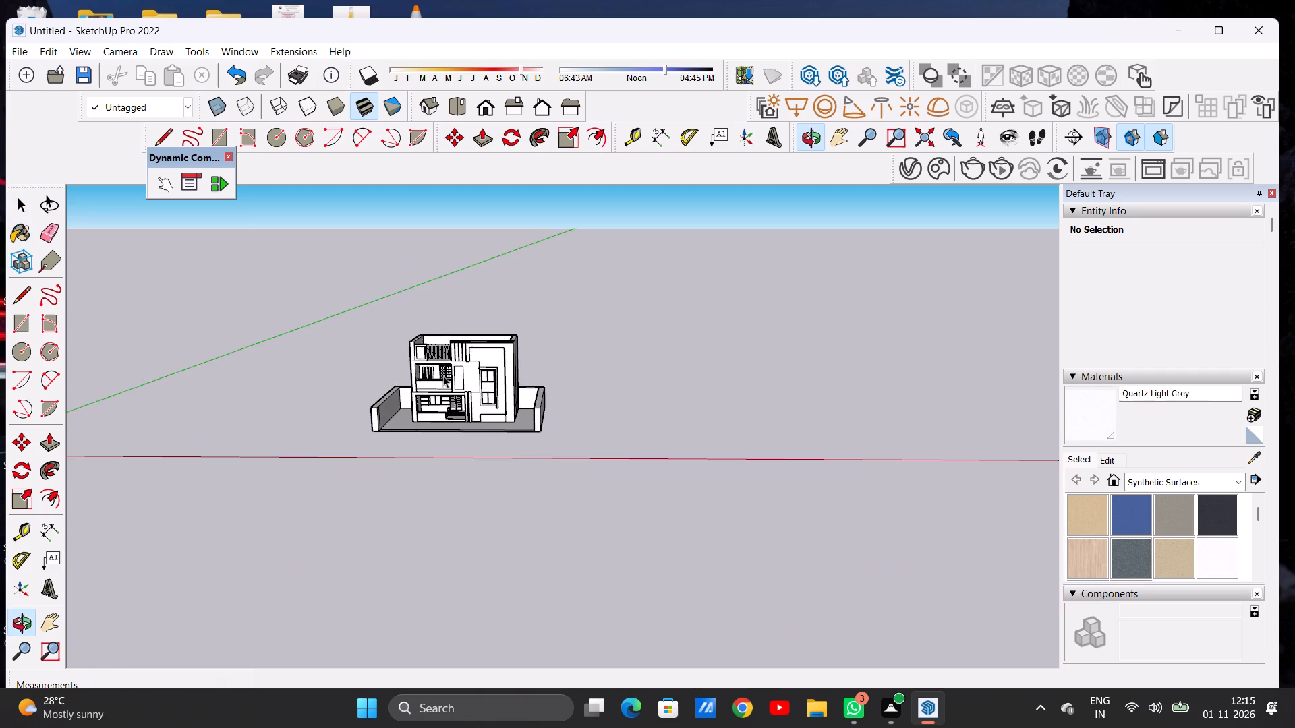
middle_drag(453, 510, 471, 317)
middle_drag(459, 450, 459, 530)
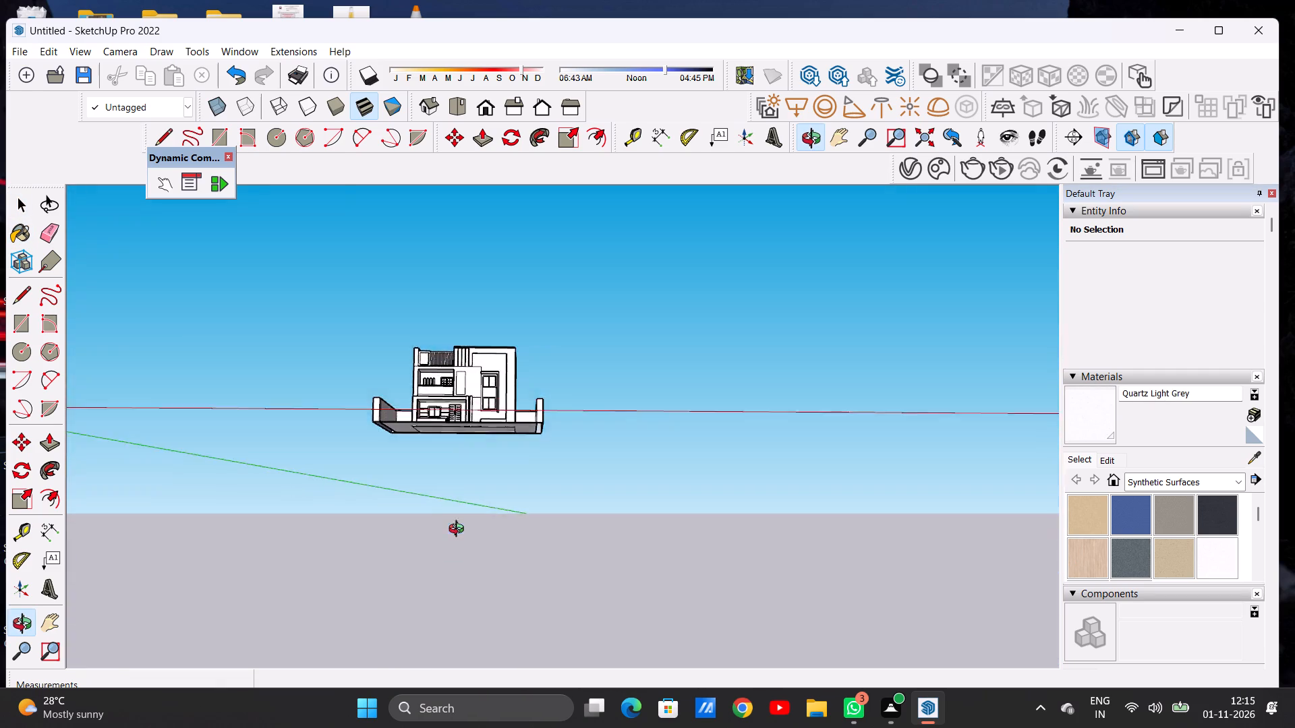
middle_drag(459, 530, 428, 431)
scroll(411, 448, up, 20)
scroll(411, 448, up, 4)
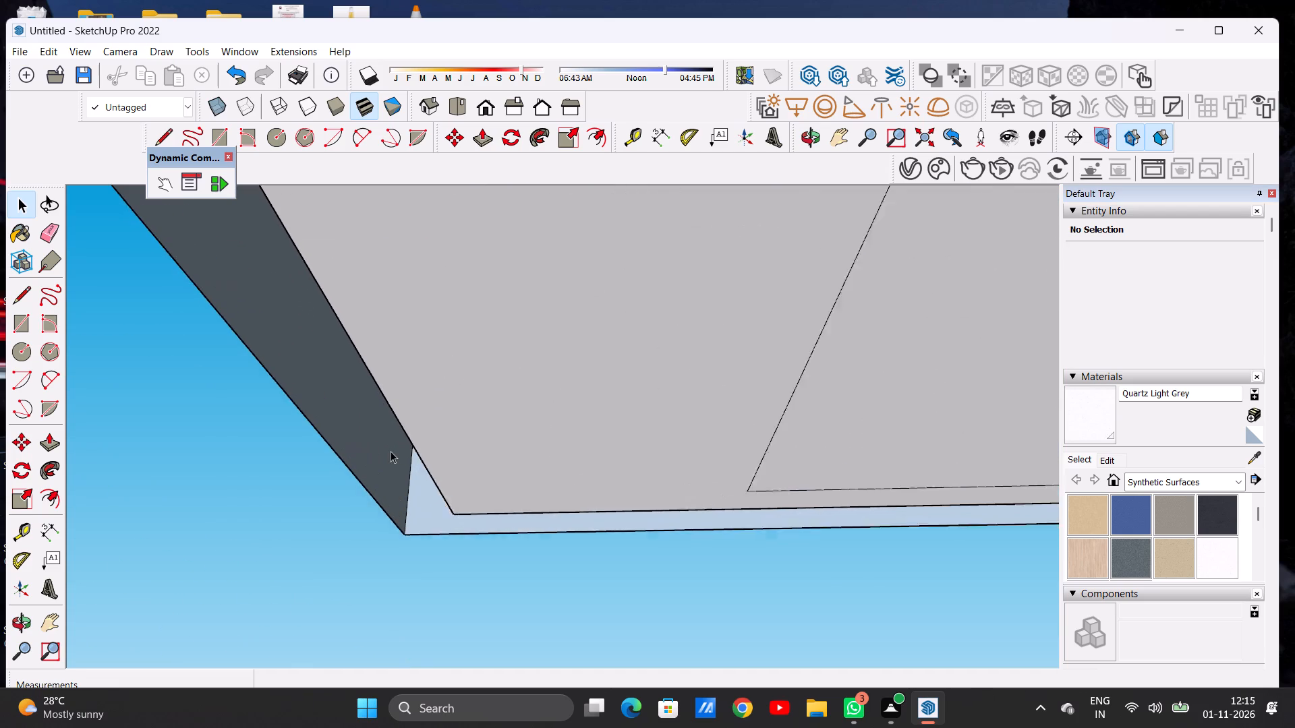
scroll(391, 451, up, 2)
scroll(391, 454, down, 20)
scroll(391, 454, down, 3)
middle_drag(409, 441, 418, 483)
scroll(417, 477, up, 3)
scroll(417, 477, down, 1)
scroll(417, 477, up, 2)
Undo the paint, the wall height changes, the pillar clean-up and the compound wall extrusion, back to the flat ground plane with its border.
key(ctrl+z)
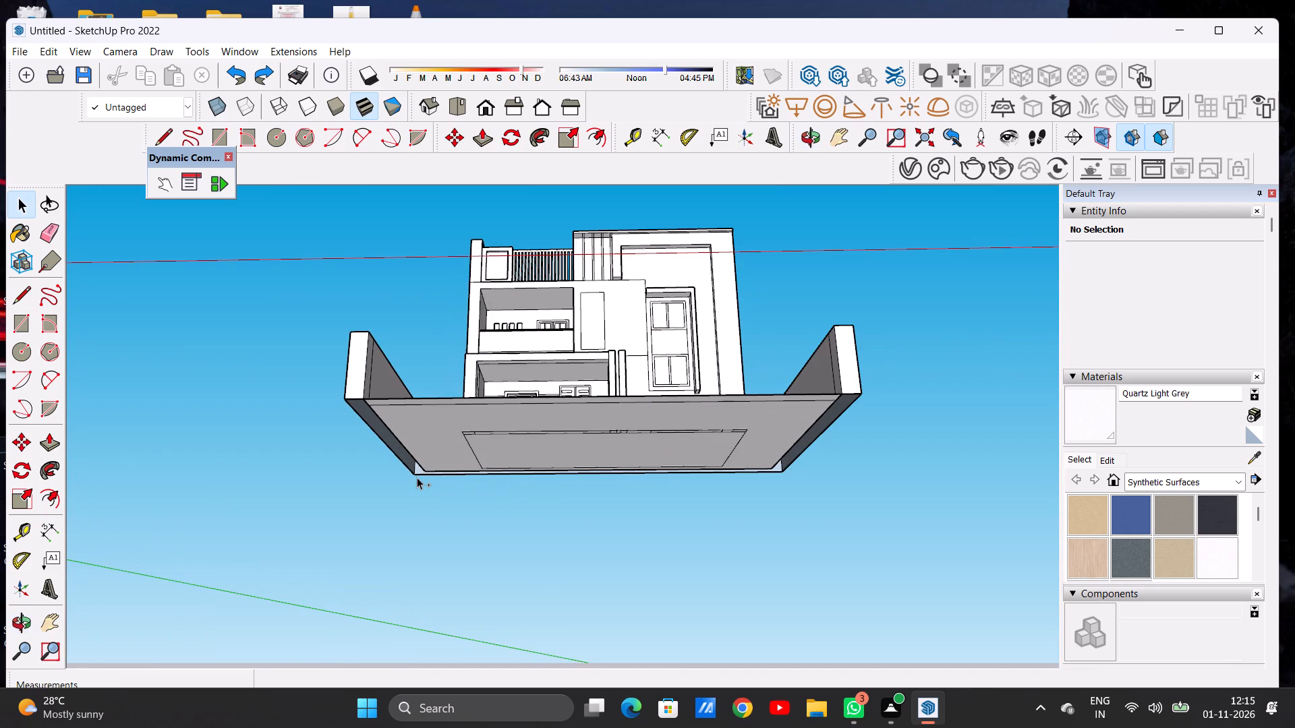
key(ctrl+z)
key(ctrl+z)
key(ctrl+z)
key(ctrl+z)
key(ctrl+z)
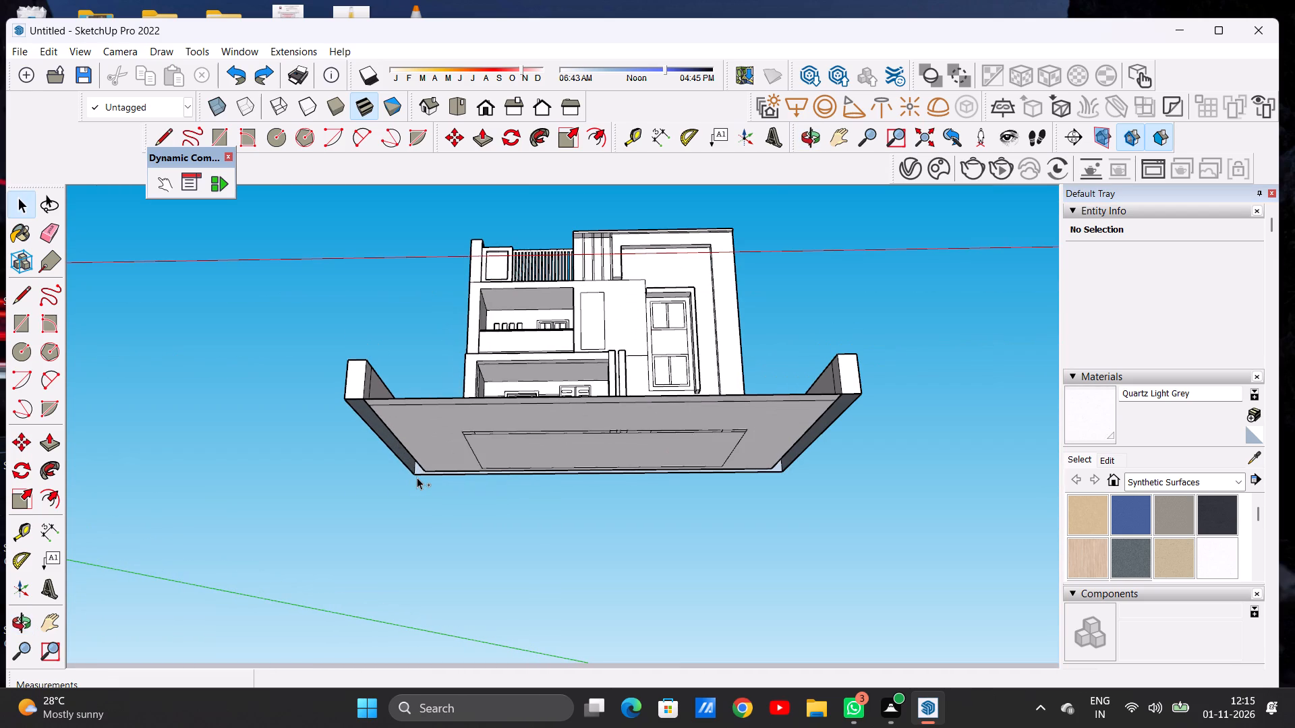
key(ctrl+z)
key(ctrl+z)
key(ctrl+z)
key(ctrl+z)
key(ctrl+z)
key(ctrl+z)
key(ctrl+z)
key(ctrl+z)
key(ctrl+z)
scroll(417, 477, down, 6)
middle_drag(404, 491, 411, 625)
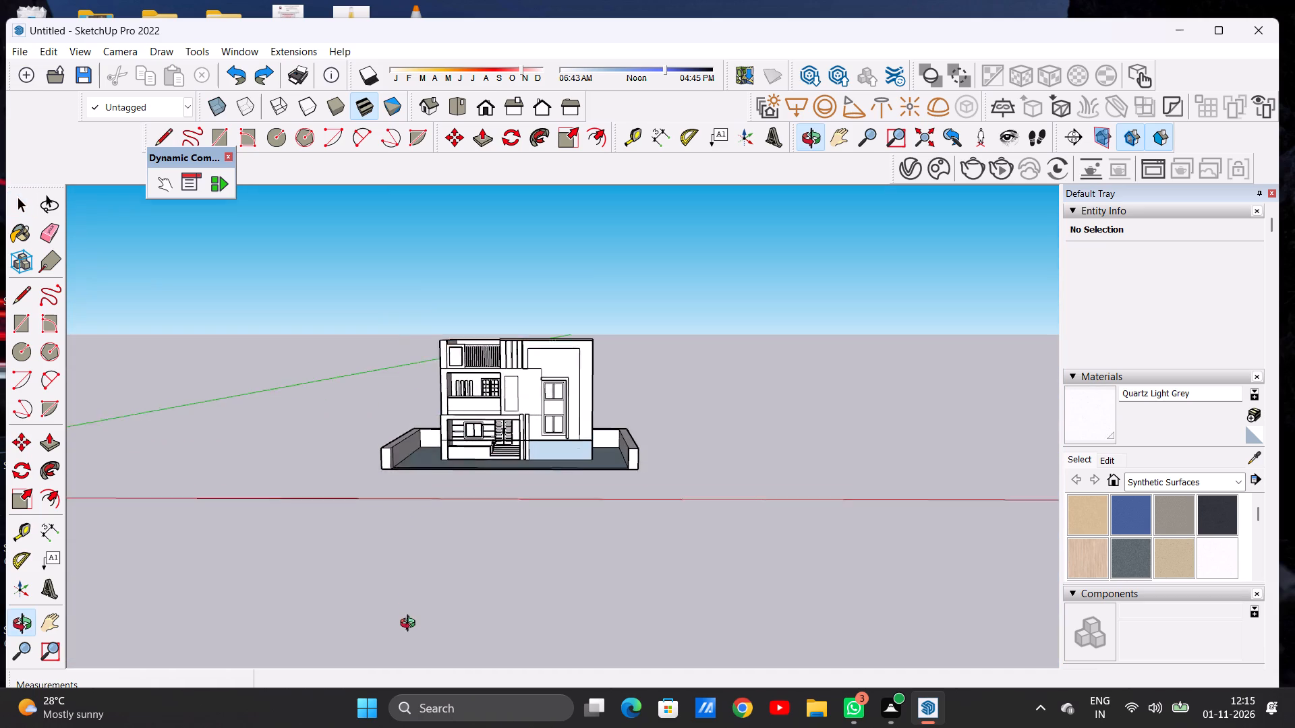
middle_drag(411, 625, 411, 626)
scroll(405, 568, down, 1)
scroll(405, 472, up, 2)
scroll(405, 472, down, 1)
scroll(405, 472, up, 4)
key(ctrl+z)
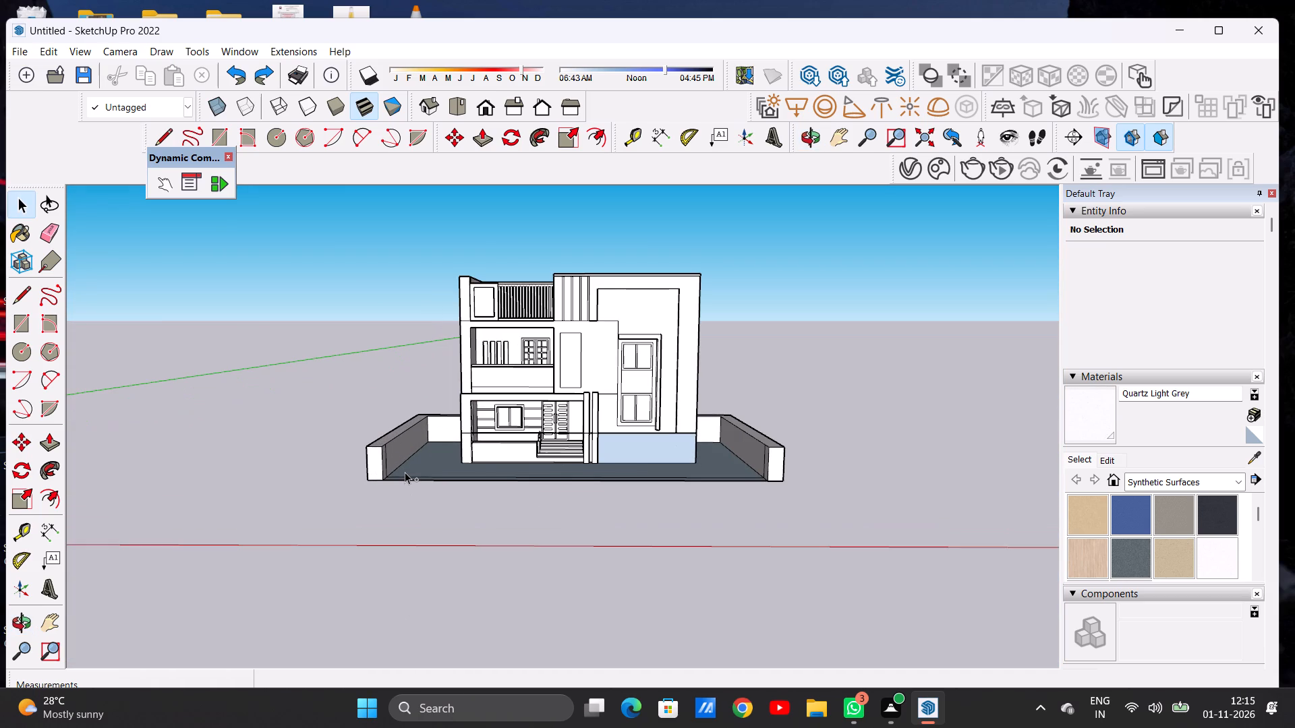
key(ctrl+z)
key(ctrl+z)
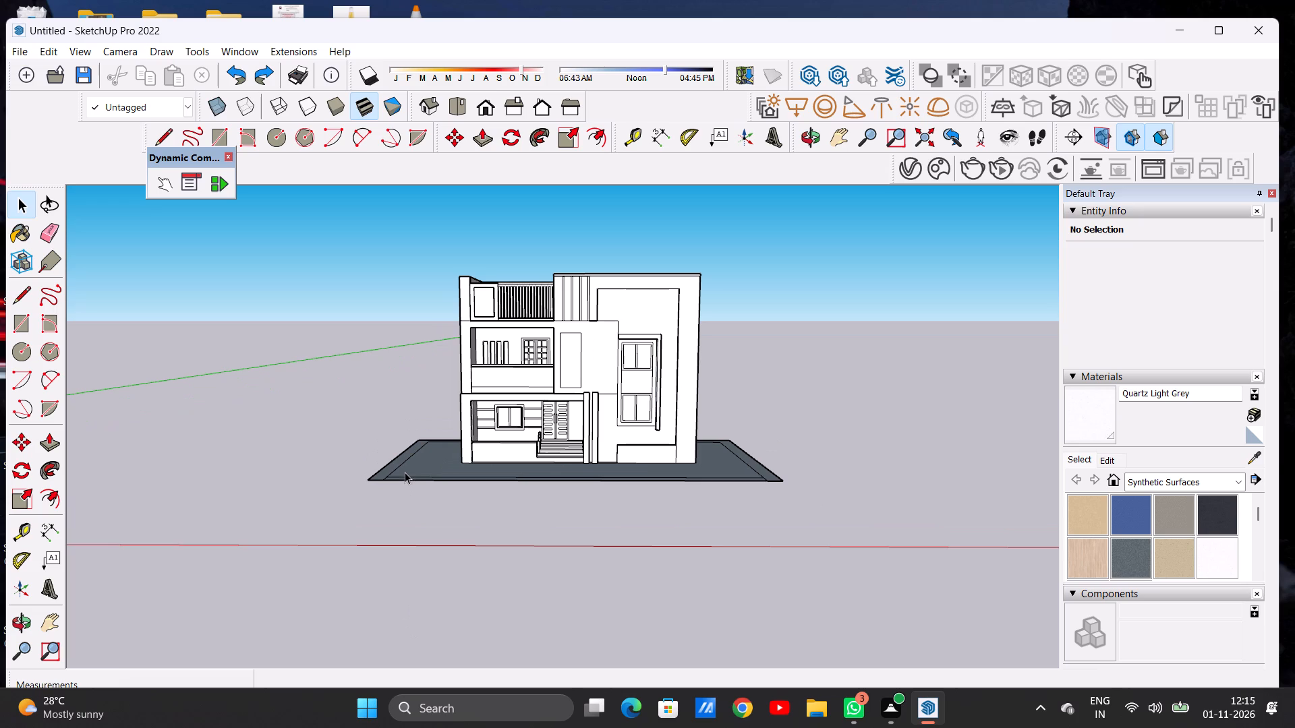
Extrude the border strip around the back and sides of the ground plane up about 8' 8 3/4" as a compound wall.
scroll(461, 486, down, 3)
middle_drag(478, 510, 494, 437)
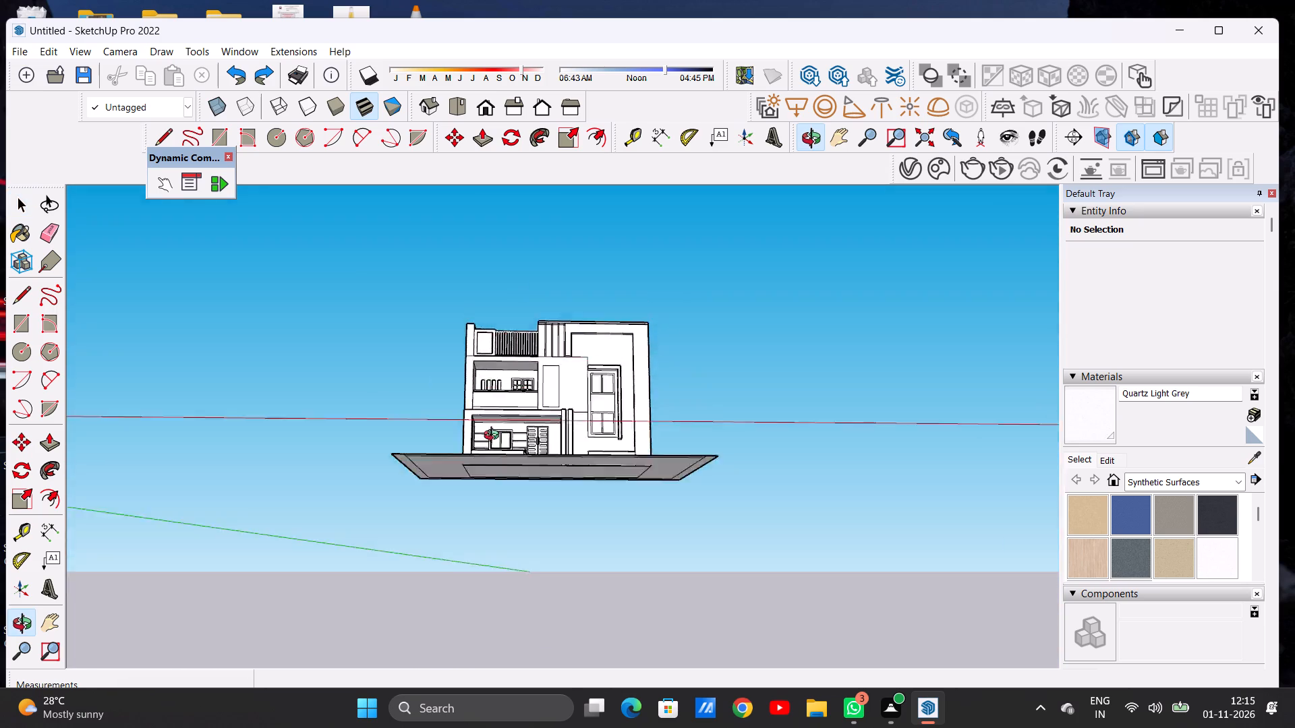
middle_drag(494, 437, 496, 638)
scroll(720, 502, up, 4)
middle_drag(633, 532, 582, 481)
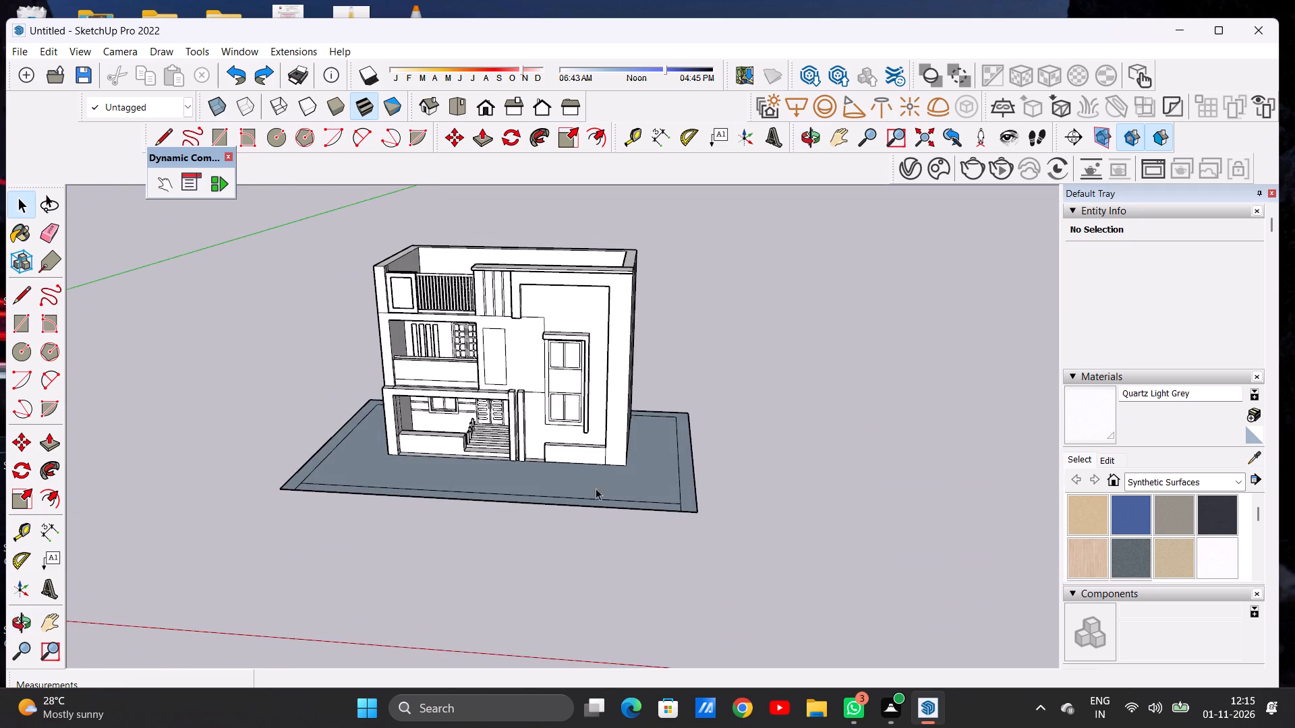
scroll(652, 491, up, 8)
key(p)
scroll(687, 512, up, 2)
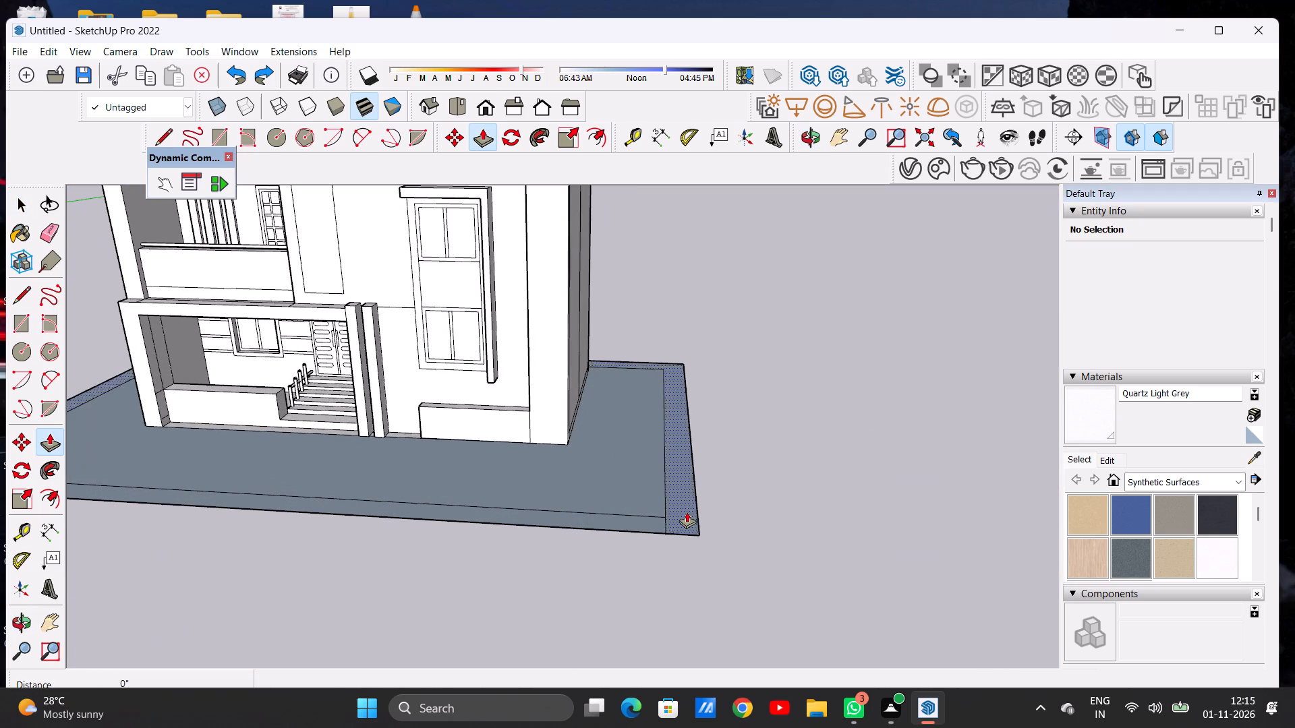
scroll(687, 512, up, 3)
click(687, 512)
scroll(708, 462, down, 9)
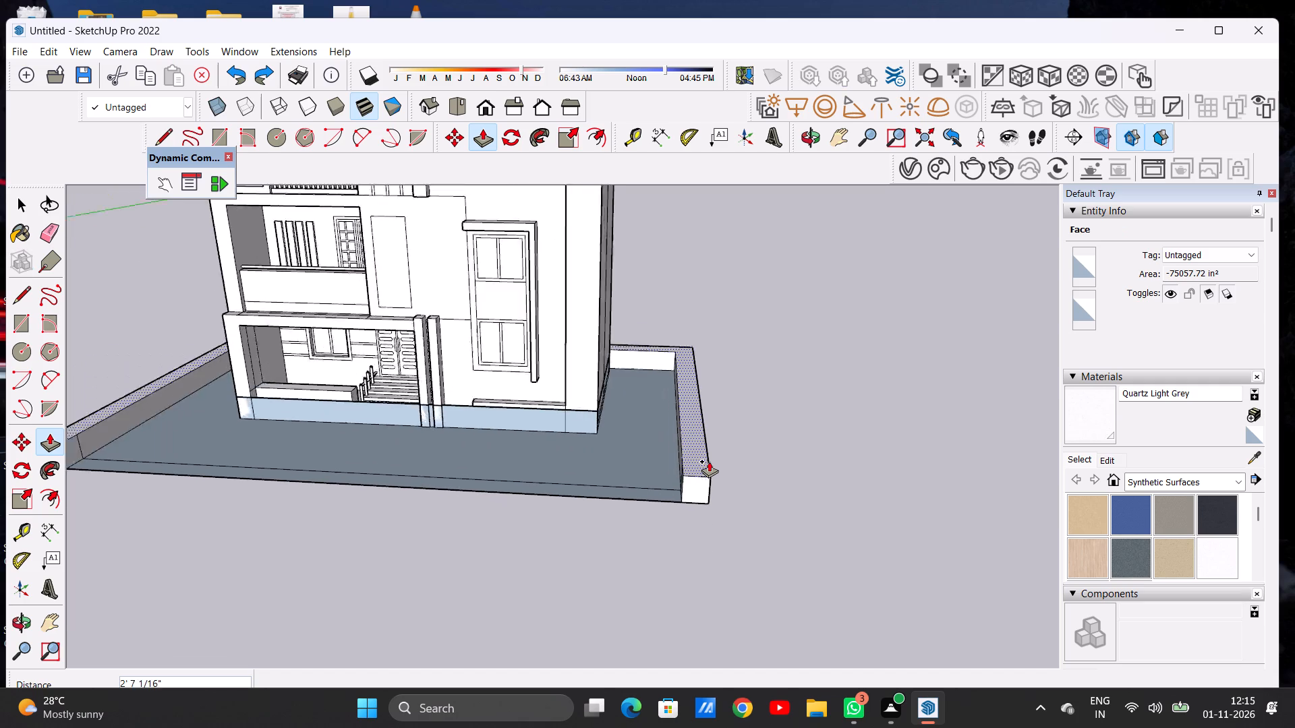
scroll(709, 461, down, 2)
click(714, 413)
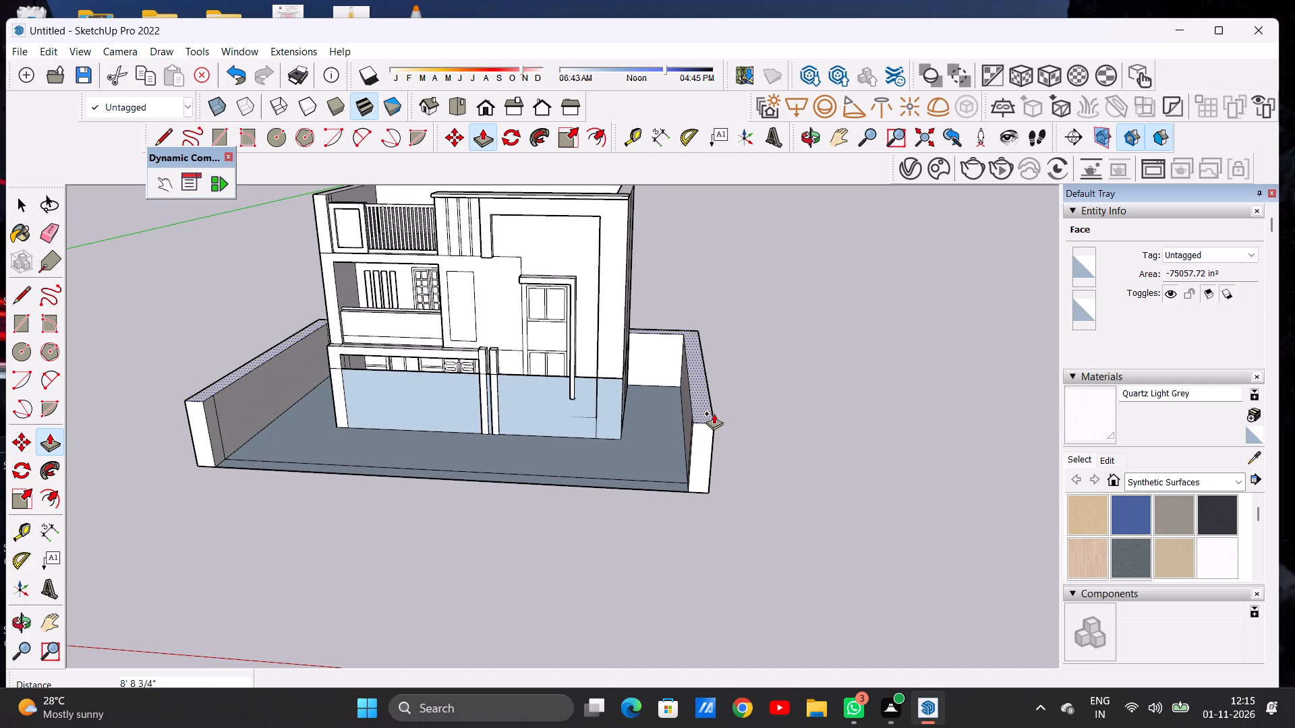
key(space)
Examine the underside of the ground plane and the compound wall from below and from the front.
scroll(686, 468, down, 5)
scroll(693, 477, up, 1)
scroll(694, 477, down, 2)
middle_drag(526, 501, 531, 361)
middle_drag(508, 481, 509, 313)
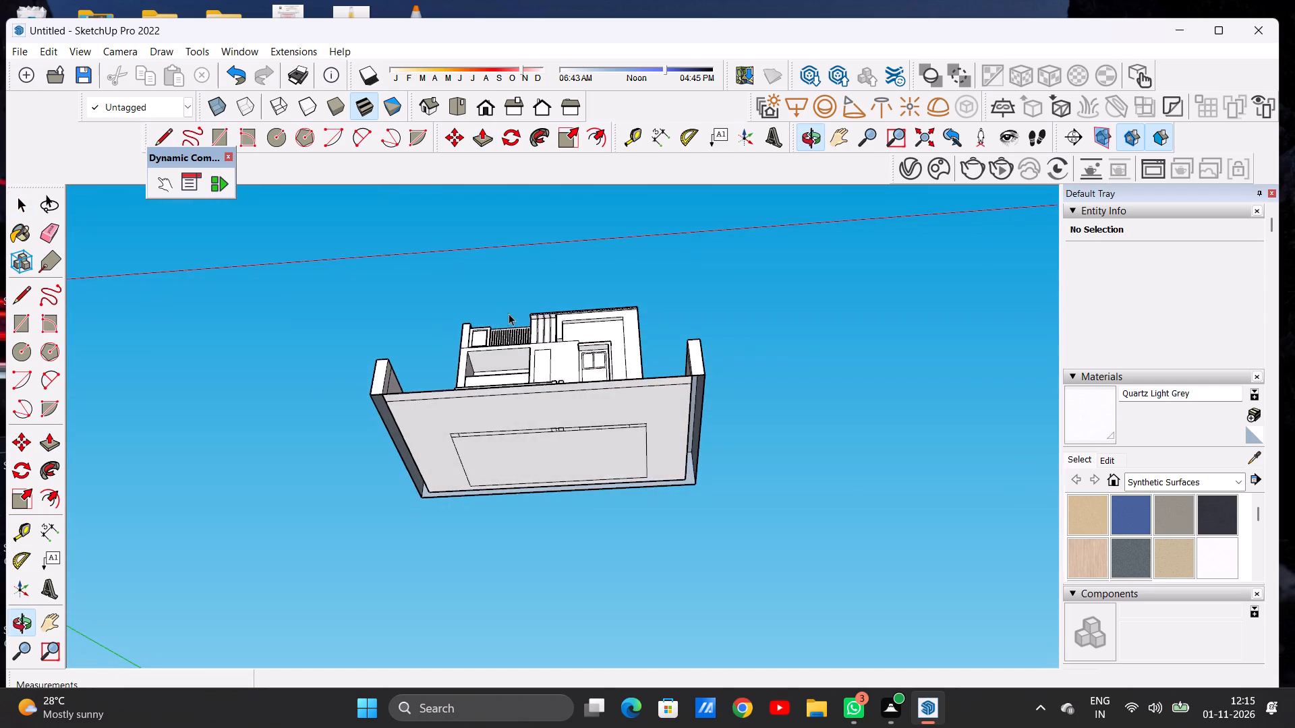
scroll(436, 388, up, 19)
middle_drag(387, 477, 428, 421)
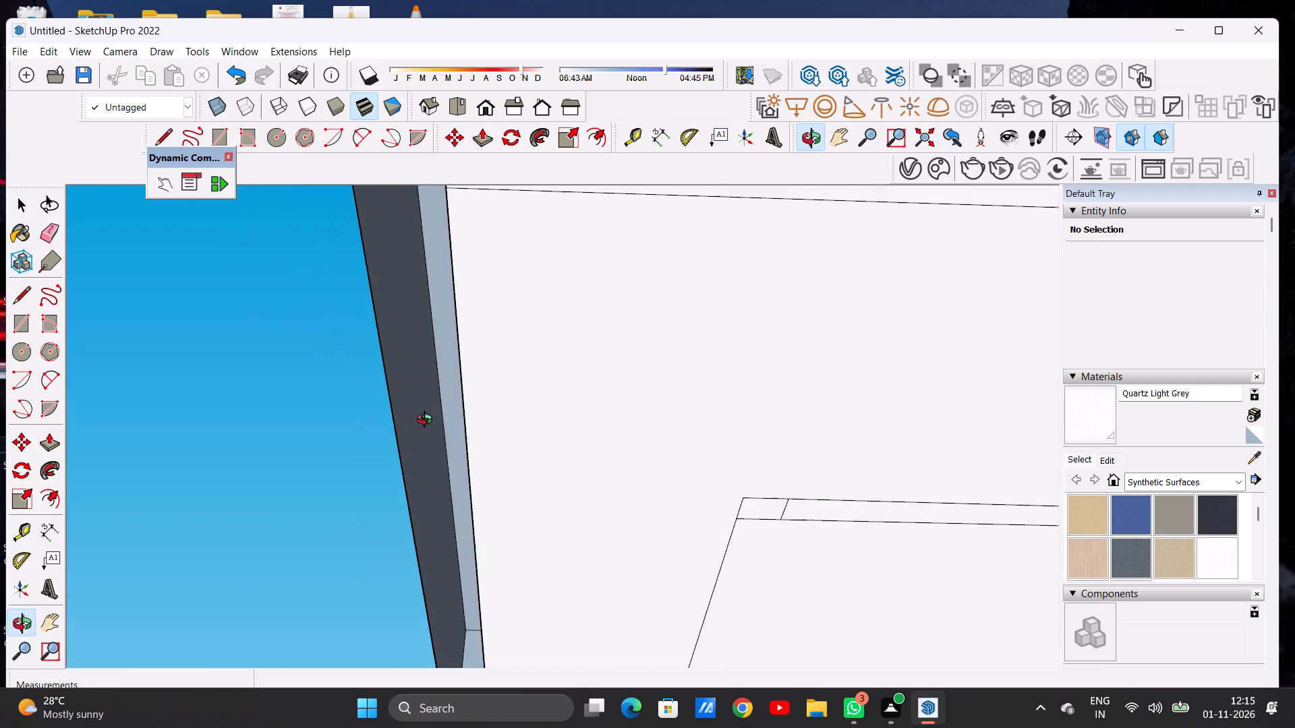
middle_drag(428, 421, 428, 535)
scroll(407, 484, down, 12)
middle_drag(593, 461, 580, 491)
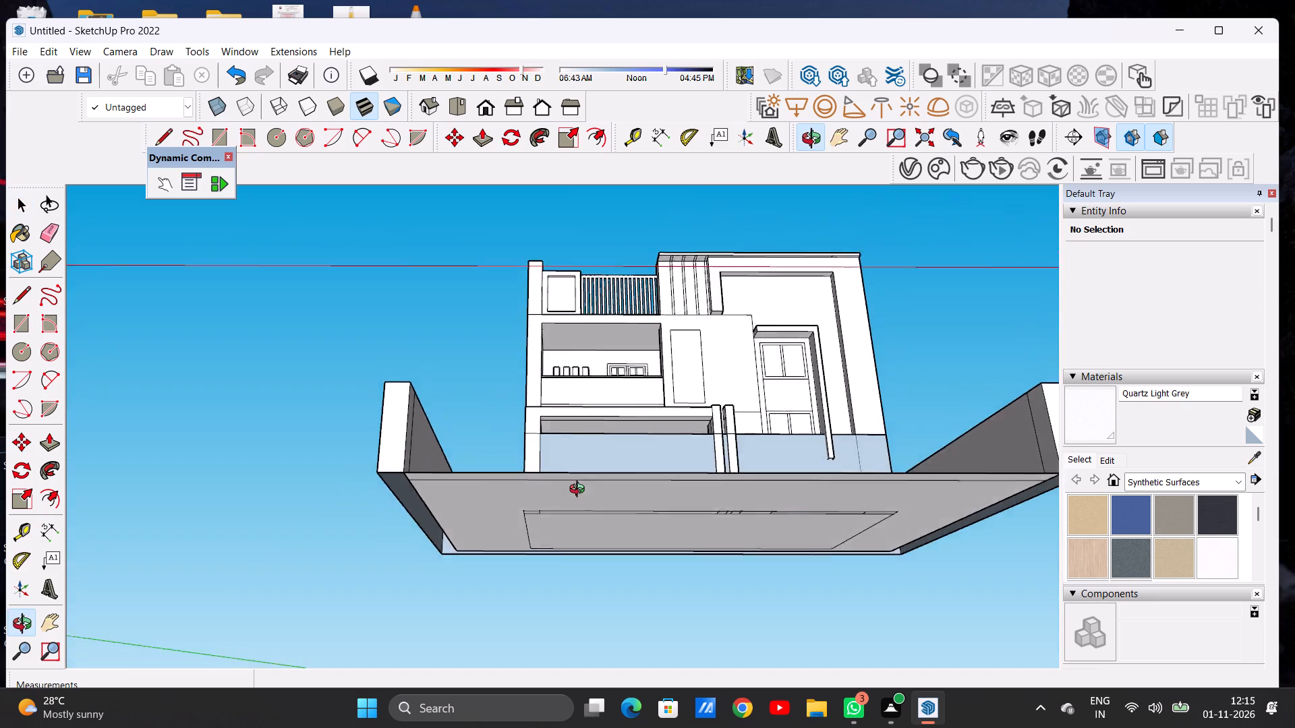
middle_drag(580, 491, 579, 536)
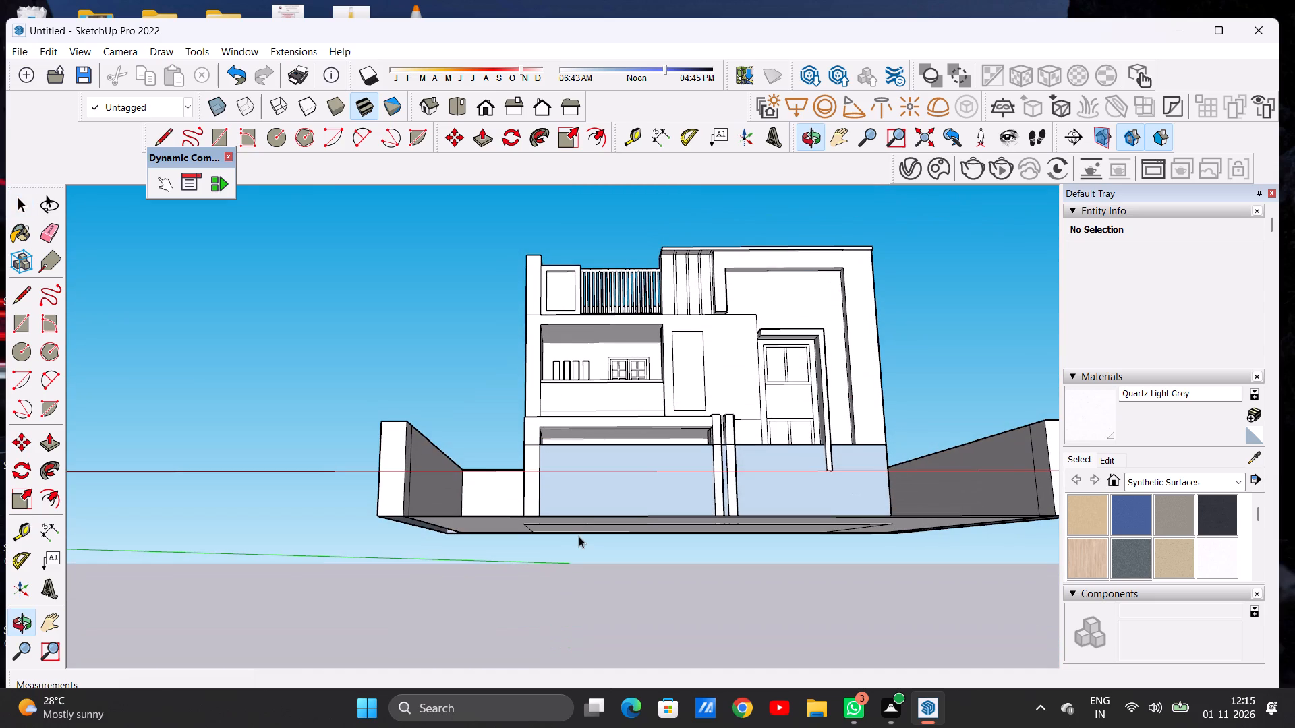
Undo the compound wall extrusion, the border strip and the ground plane, back to the house alone.
key(ctrl+z)
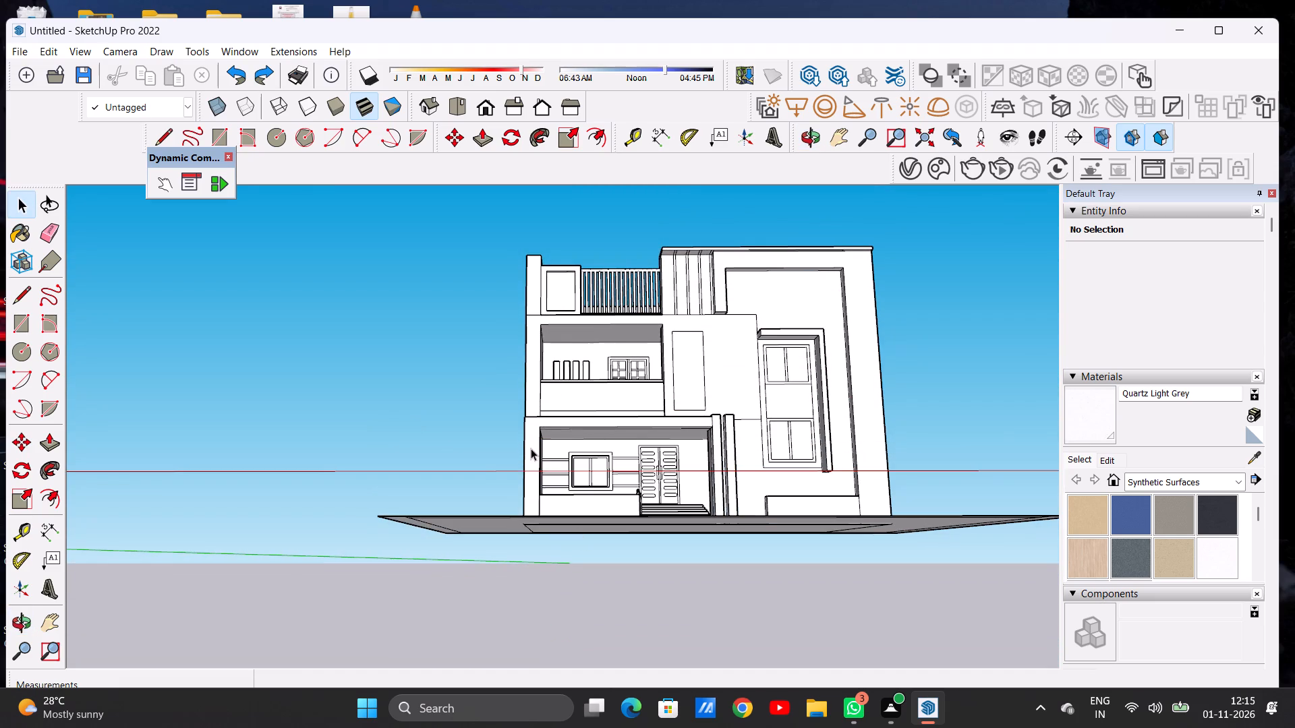
middle_drag(531, 448, 514, 588)
scroll(509, 478, down, 8)
middle_drag(618, 490, 606, 605)
scroll(577, 510, up, 4)
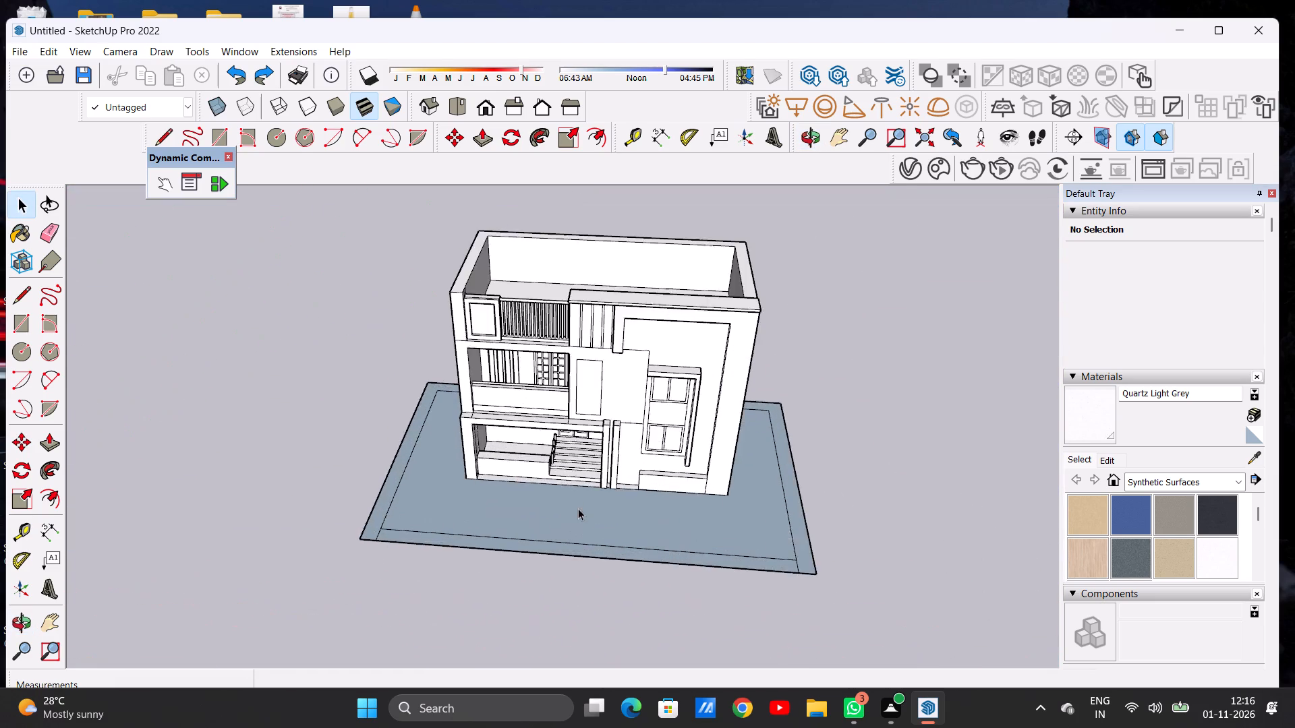
scroll(578, 508, up, 7)
key(ctrl+z)
key(ctrl+z)
key(ctrl+z)
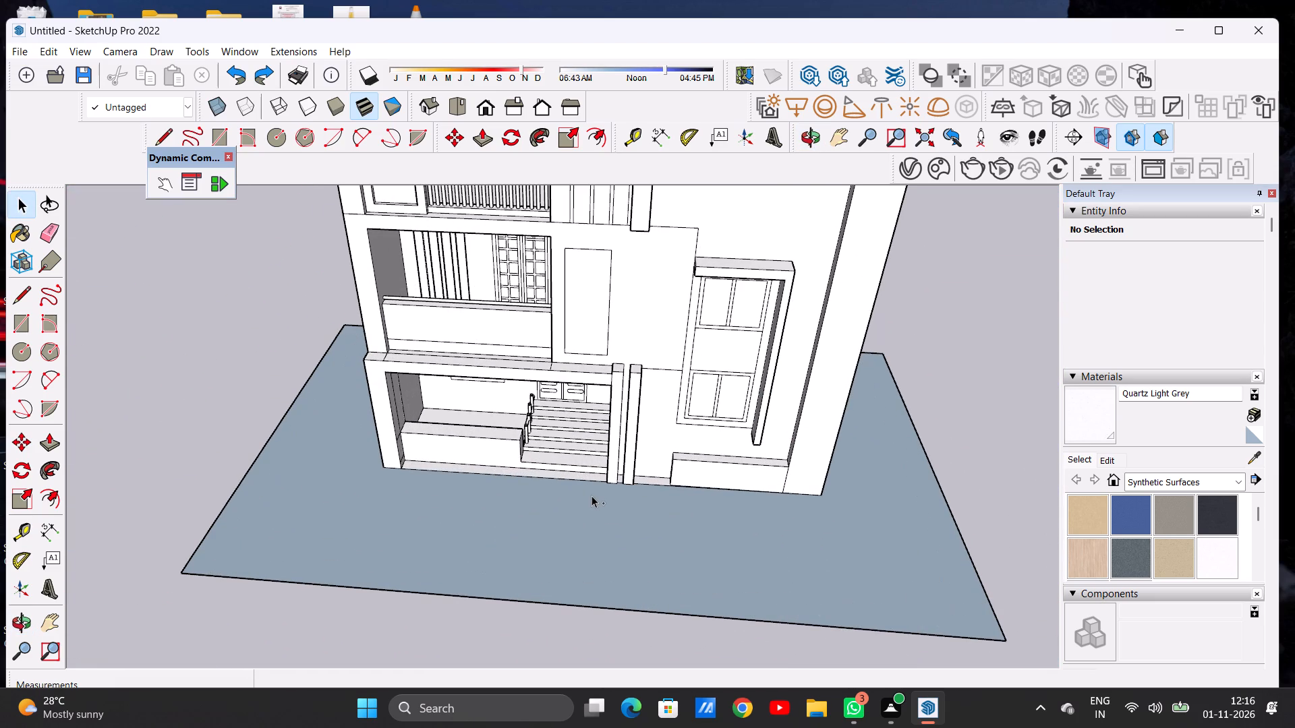
key(ctrl+z)
Raise the narrow floor strip in front of the porch steps by about 8 13/16" with Push/Pull.
middle_drag(587, 487, 600, 586)
scroll(598, 481, up, 6)
scroll(604, 466, down, 1)
scroll(604, 466, up, 1)
scroll(604, 466, down, 1)
scroll(604, 466, up, 4)
scroll(604, 466, down, 2)
scroll(604, 466, up, 4)
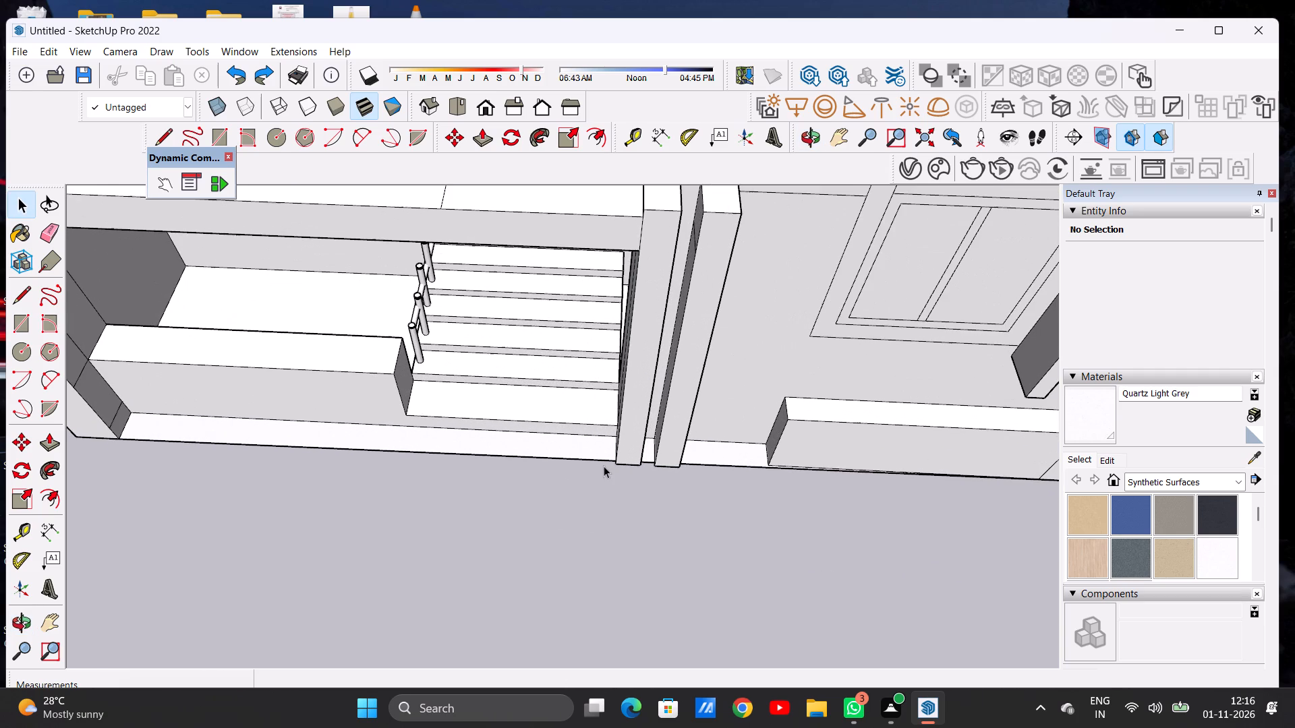
middle_drag(605, 489, 615, 317)
middle_click(615, 319)
middle_drag(604, 466, 585, 390)
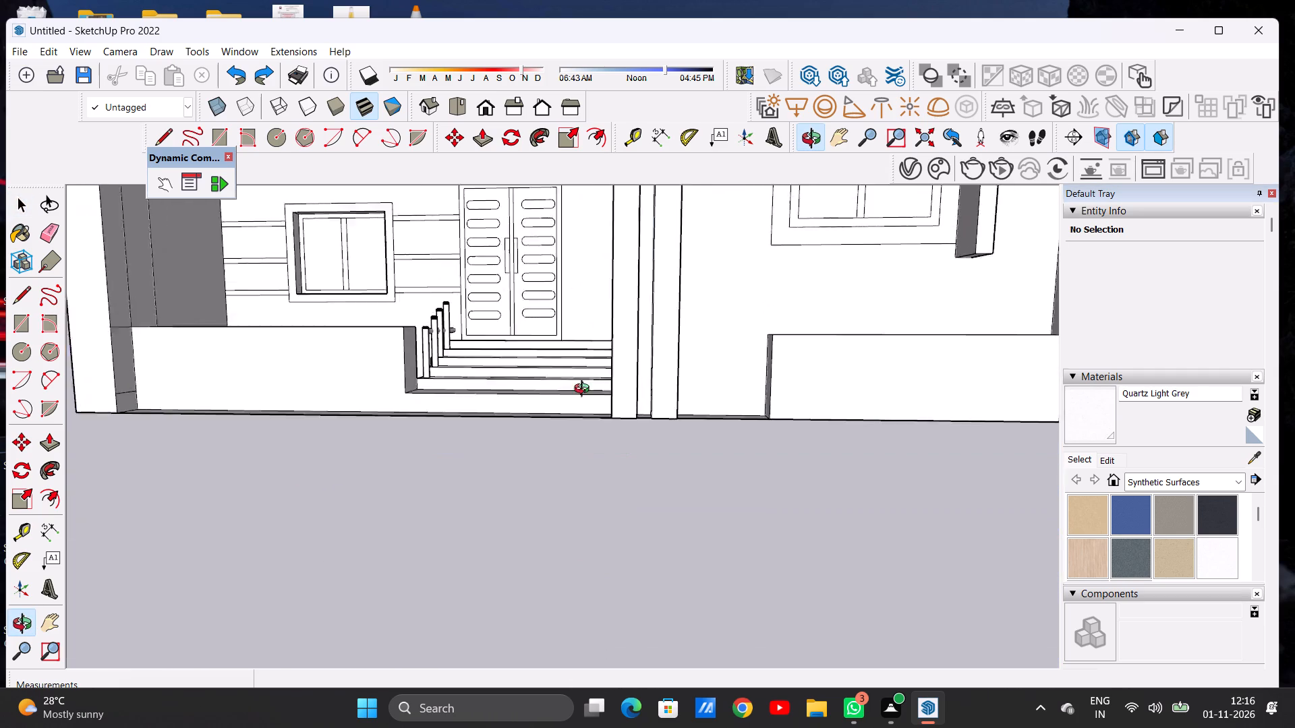
middle_drag(585, 390, 582, 497)
scroll(590, 456, up, 7)
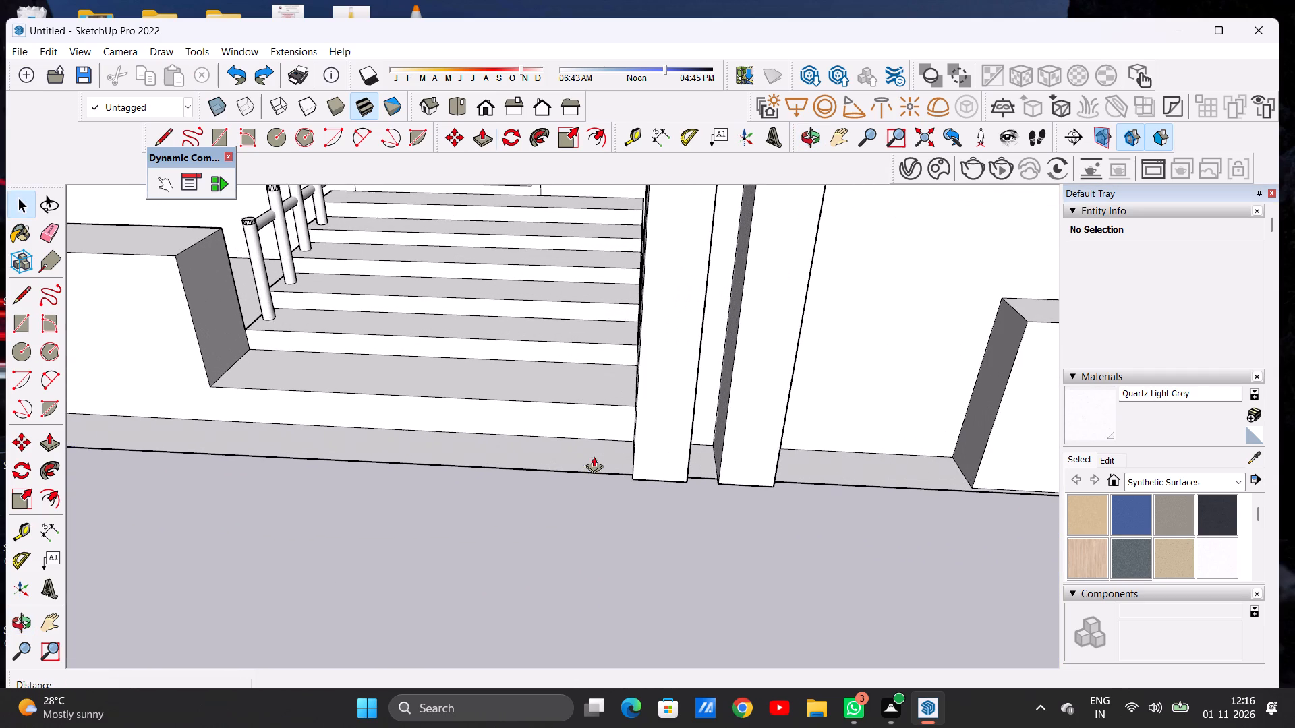
key(p)
scroll(597, 456, up, 4)
scroll(597, 456, down, 1)
click(612, 459)
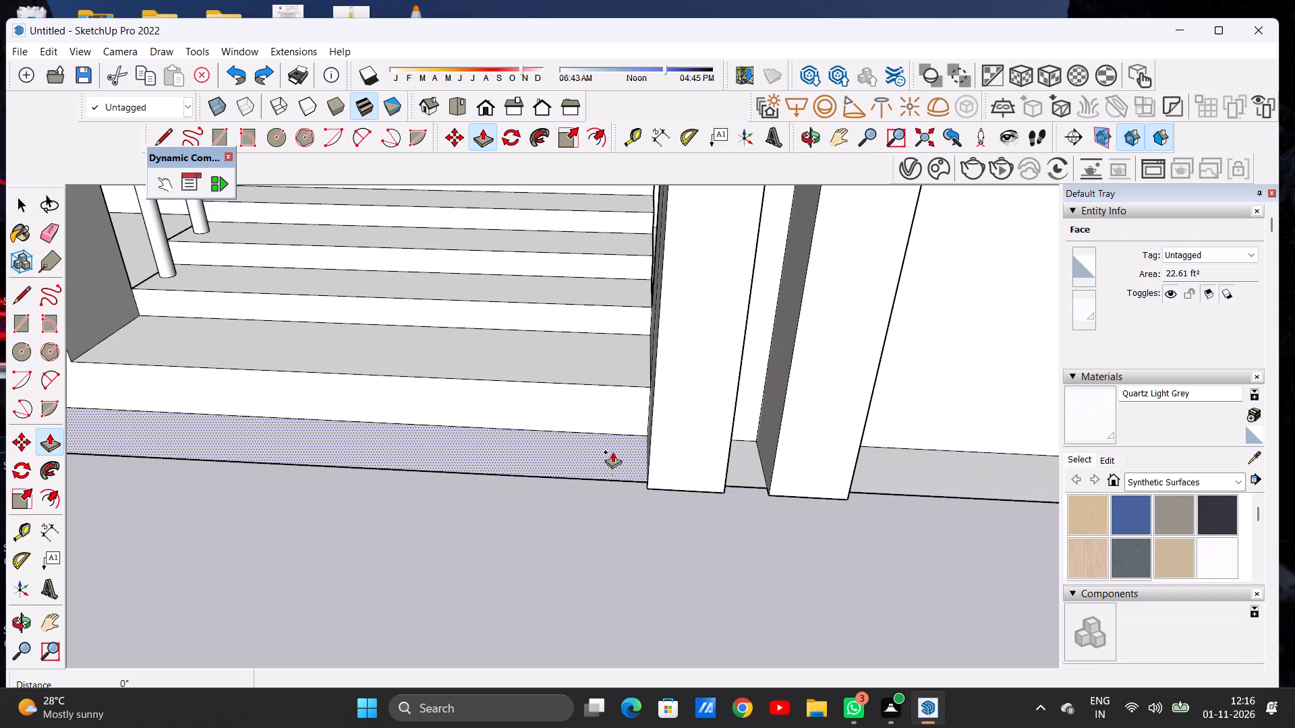
click(639, 411)
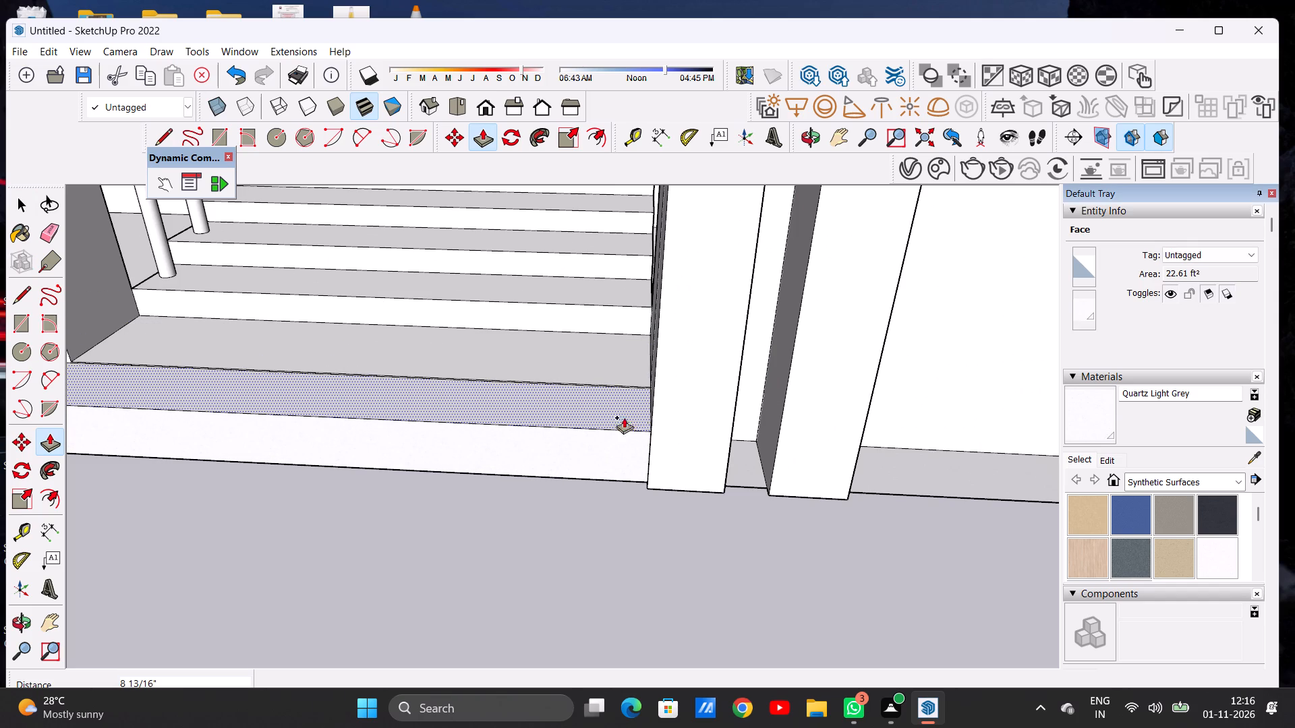
scroll(612, 427, down, 11)
middle_drag(537, 463, 817, 518)
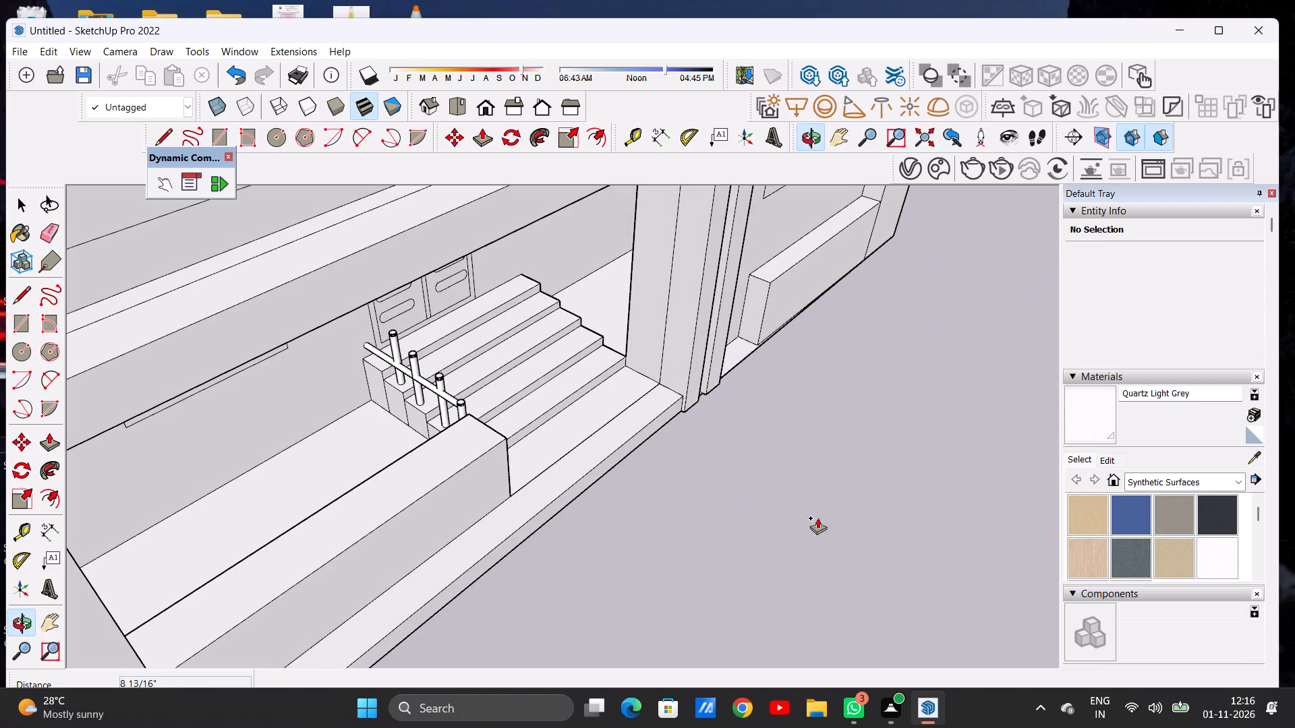
middle_drag(817, 518, 822, 520)
middle_drag(732, 416, 565, 360)
scroll(449, 456, down, 7)
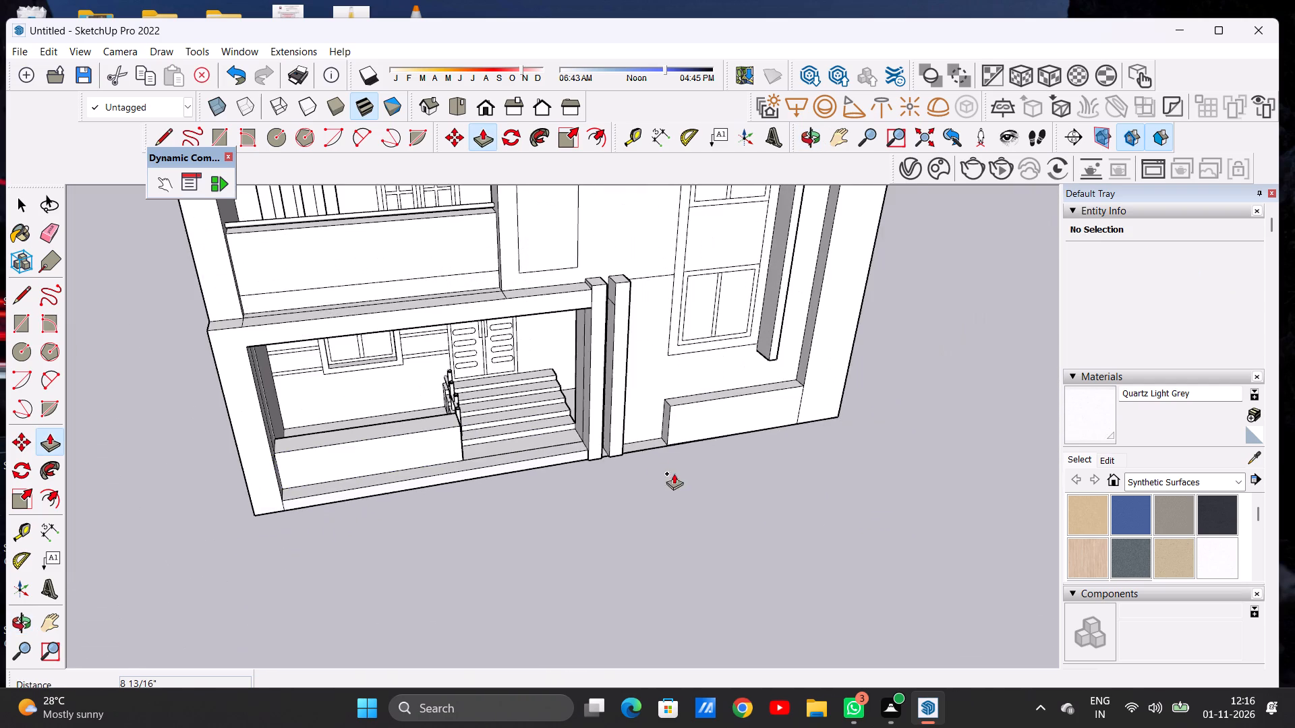
middle_drag(672, 473, 560, 455)
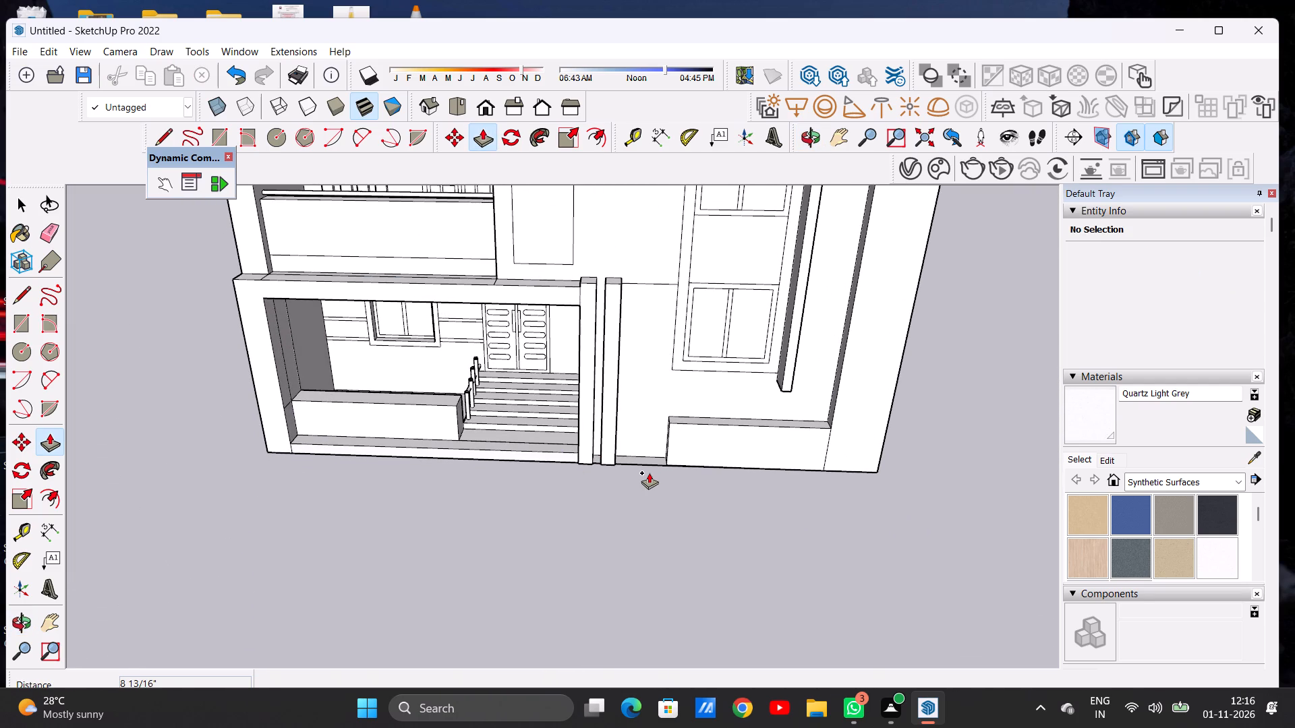
key(space)
Draw a ground plane rectangle about 56' by 40' around the house from the top view.
scroll(500, 435, down, 8)
scroll(393, 404, down, 6)
middle_drag(461, 462, 474, 446)
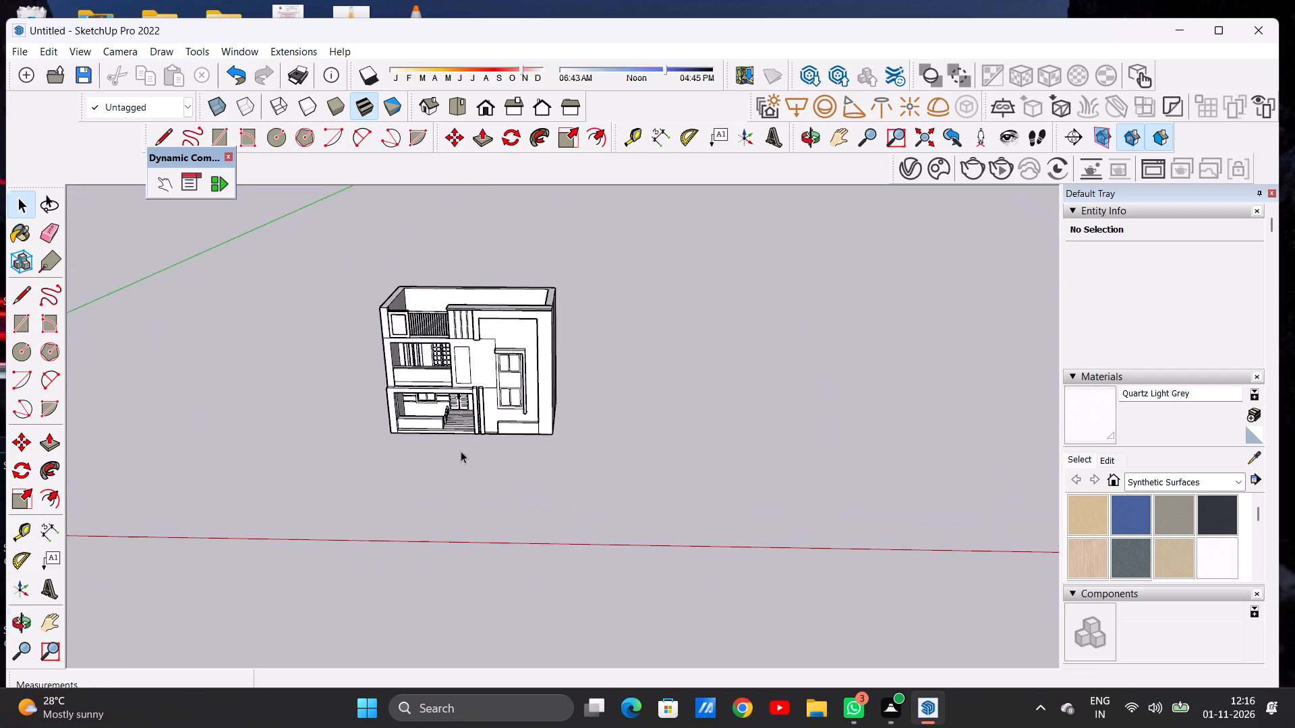
scroll(410, 446, up, 8)
scroll(824, 416, down, 6)
middle_drag(766, 421, 751, 482)
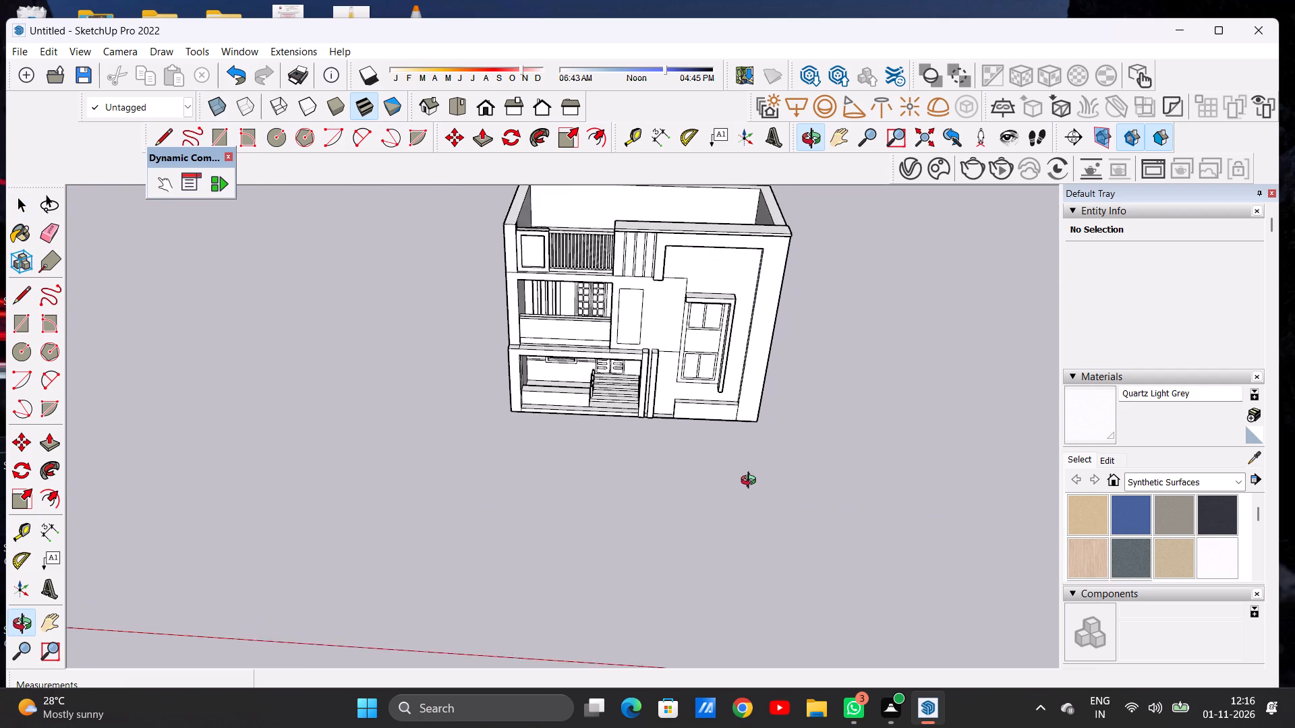
middle_drag(751, 482, 757, 473)
scroll(471, 400, down, 12)
middle_drag(449, 326, 469, 458)
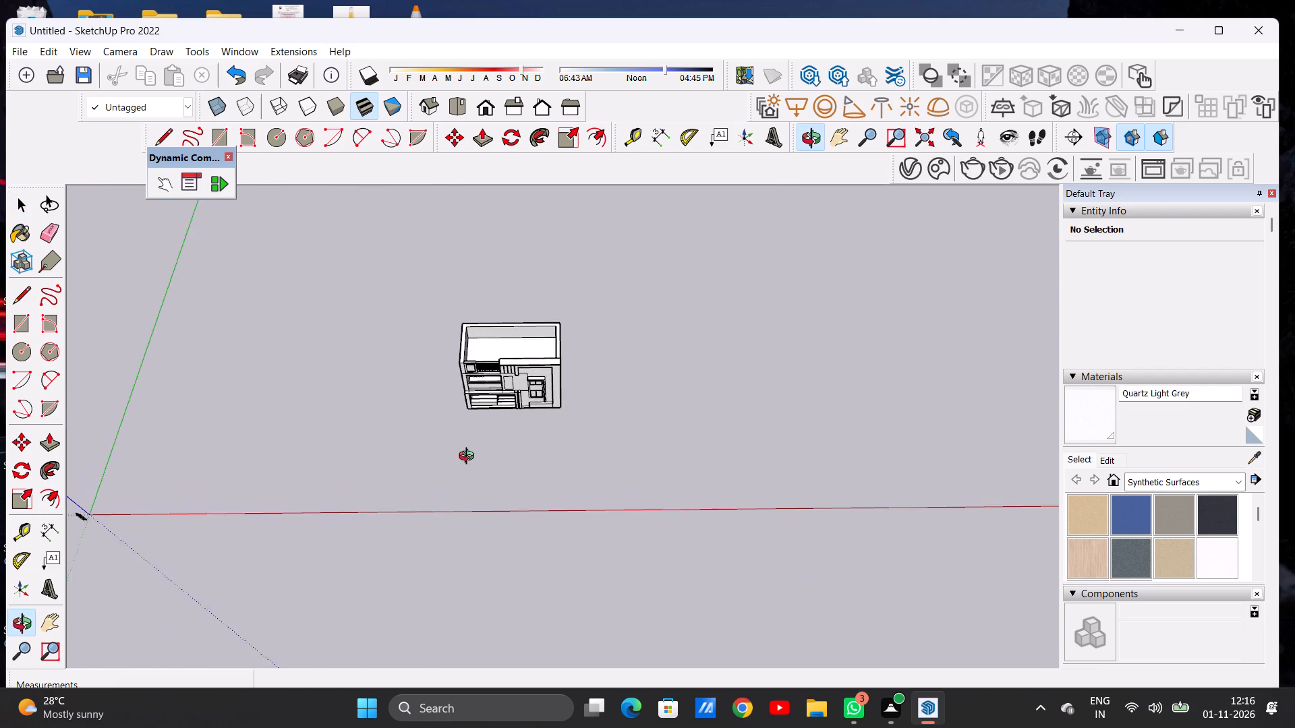
middle_drag(469, 458, 469, 462)
scroll(482, 348, up, 4)
scroll(482, 348, down, 1)
scroll(482, 348, up, 11)
click(459, 104)
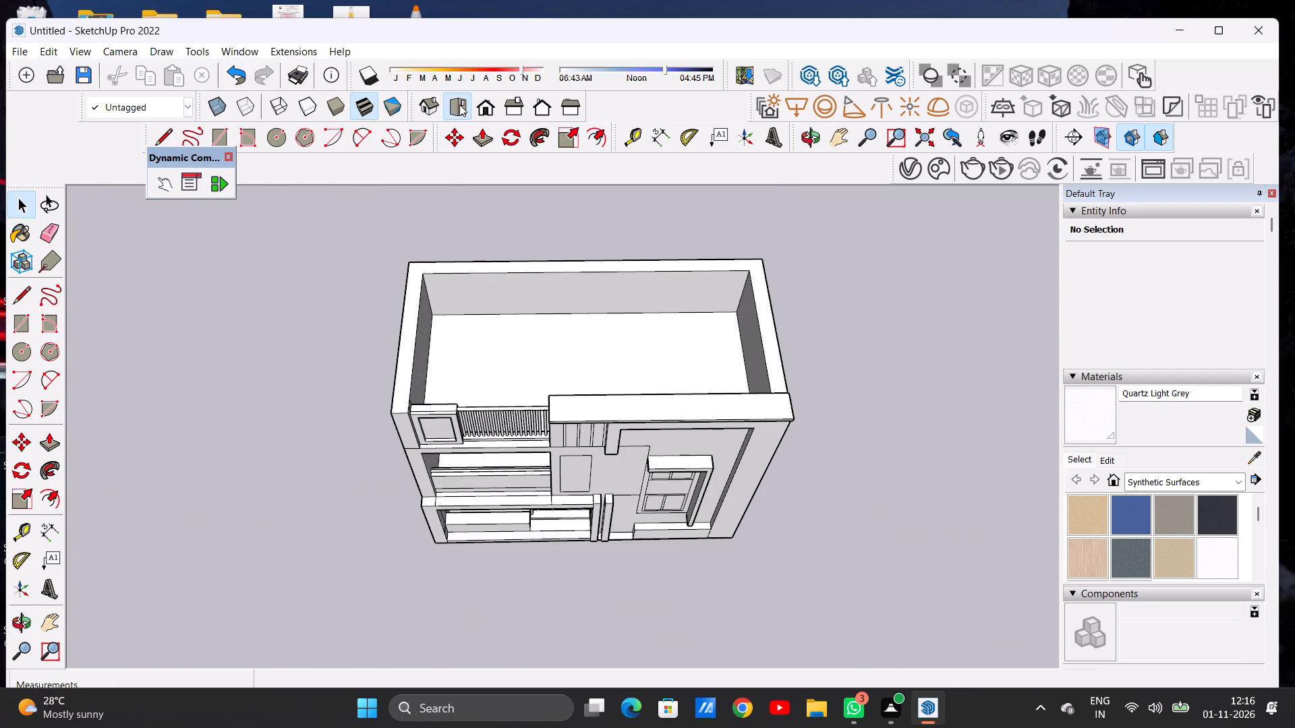
scroll(463, 339, down, 4)
middle_drag(477, 337, 478, 400)
key(r)
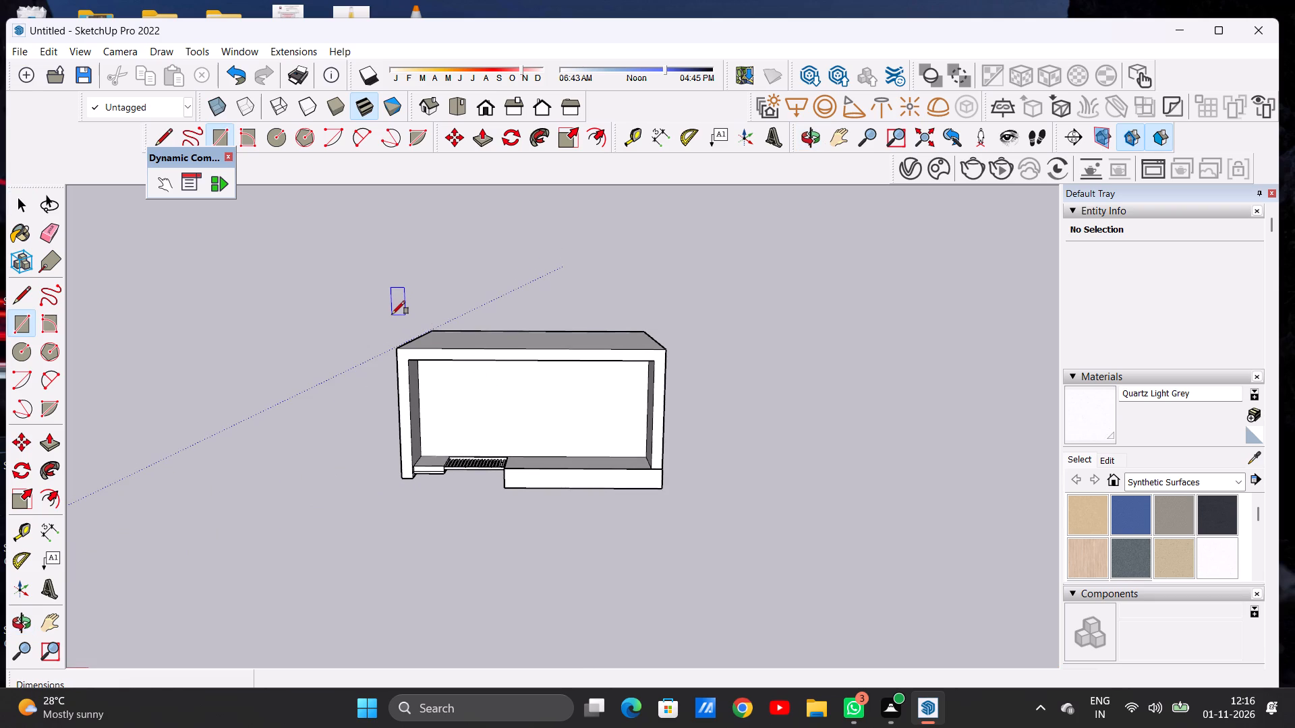
click(392, 313)
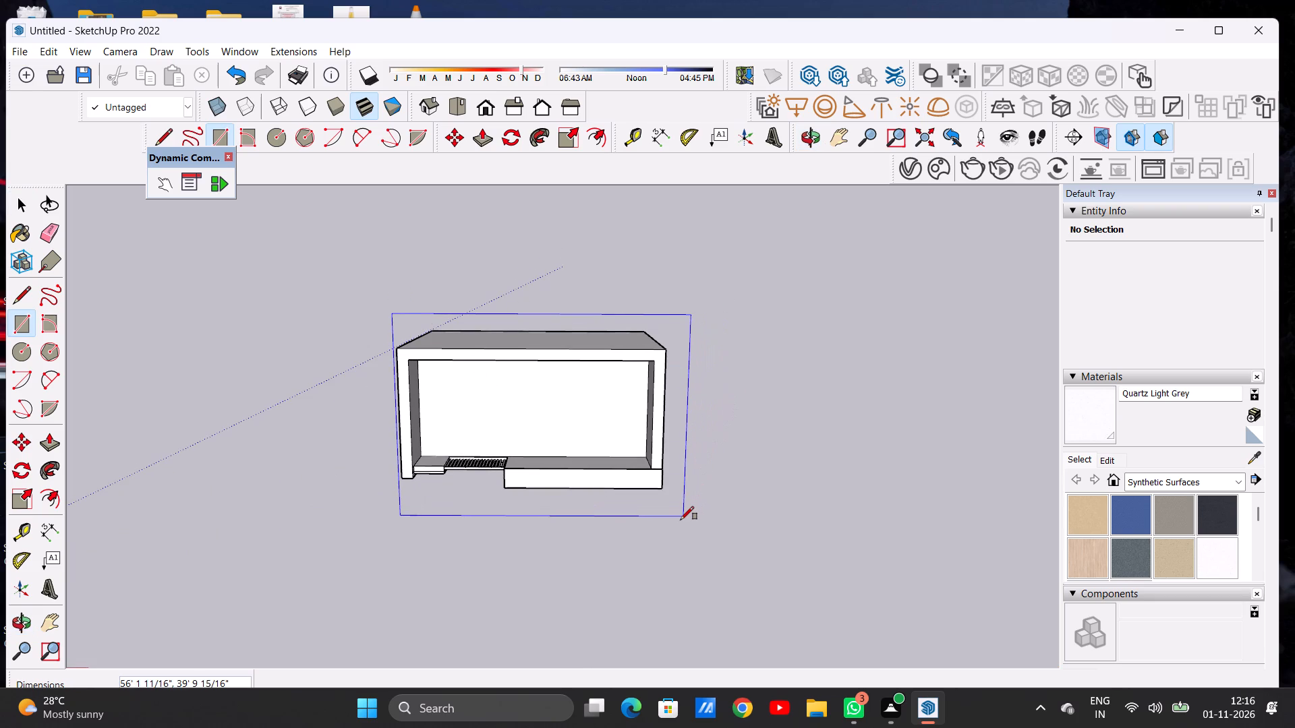
click(681, 520)
key(space)
Examine how the new ground plane sits around the house from the front, from below and from above.
middle_drag(639, 524, 633, 291)
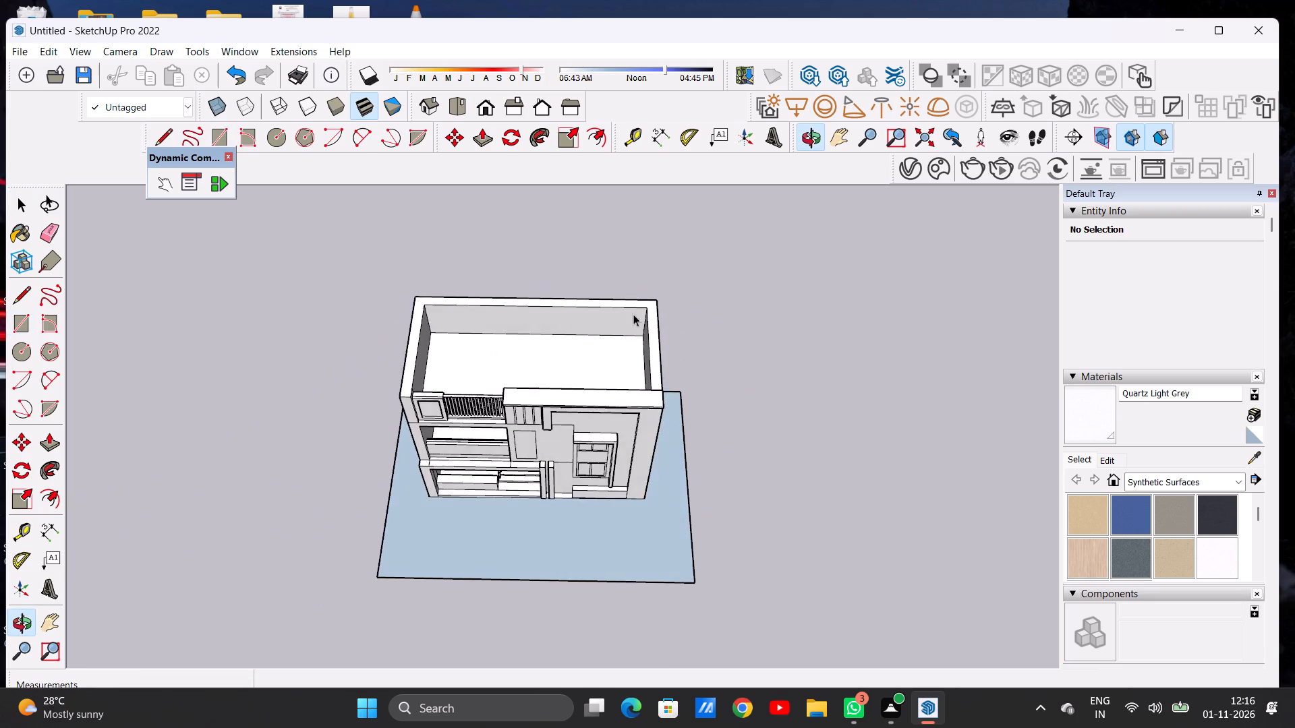
middle_drag(642, 483, 641, 298)
scroll(638, 316, down, 7)
middle_drag(651, 452, 651, 297)
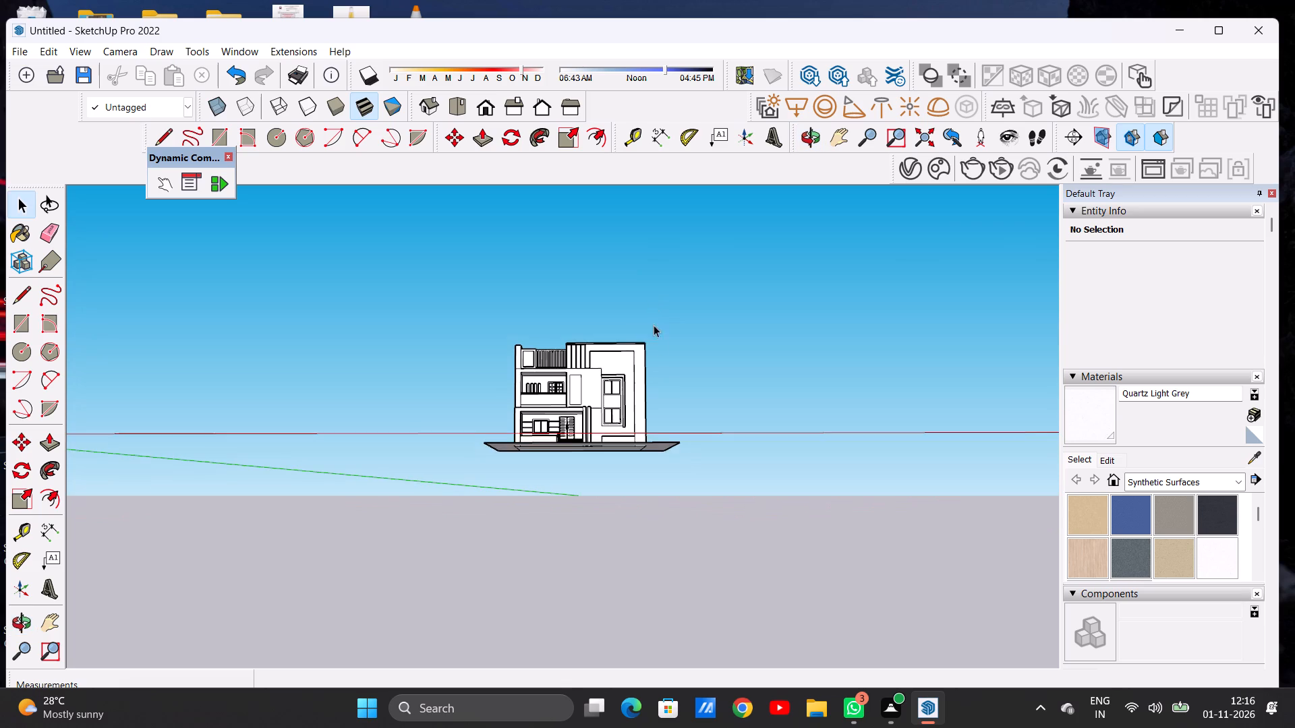
scroll(670, 424, up, 6)
middle_drag(656, 414, 651, 592)
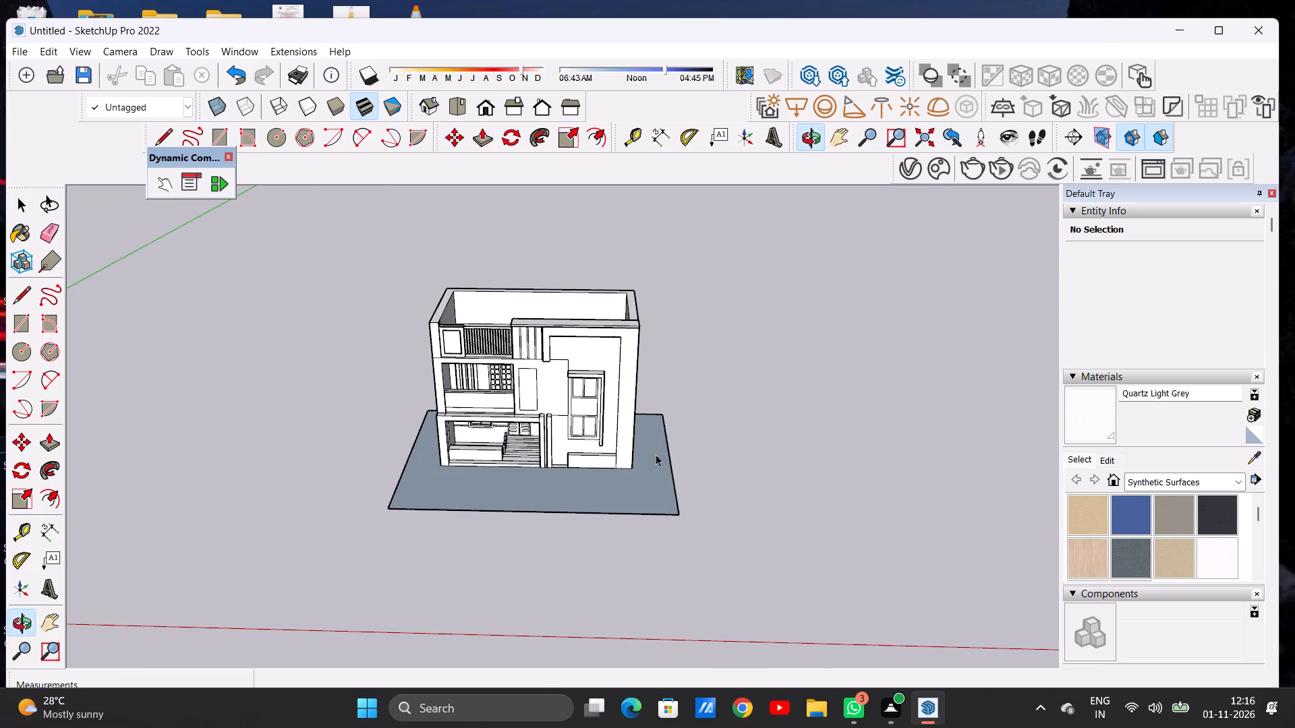
middle_drag(656, 466, 648, 553)
scroll(649, 510, up, 6)
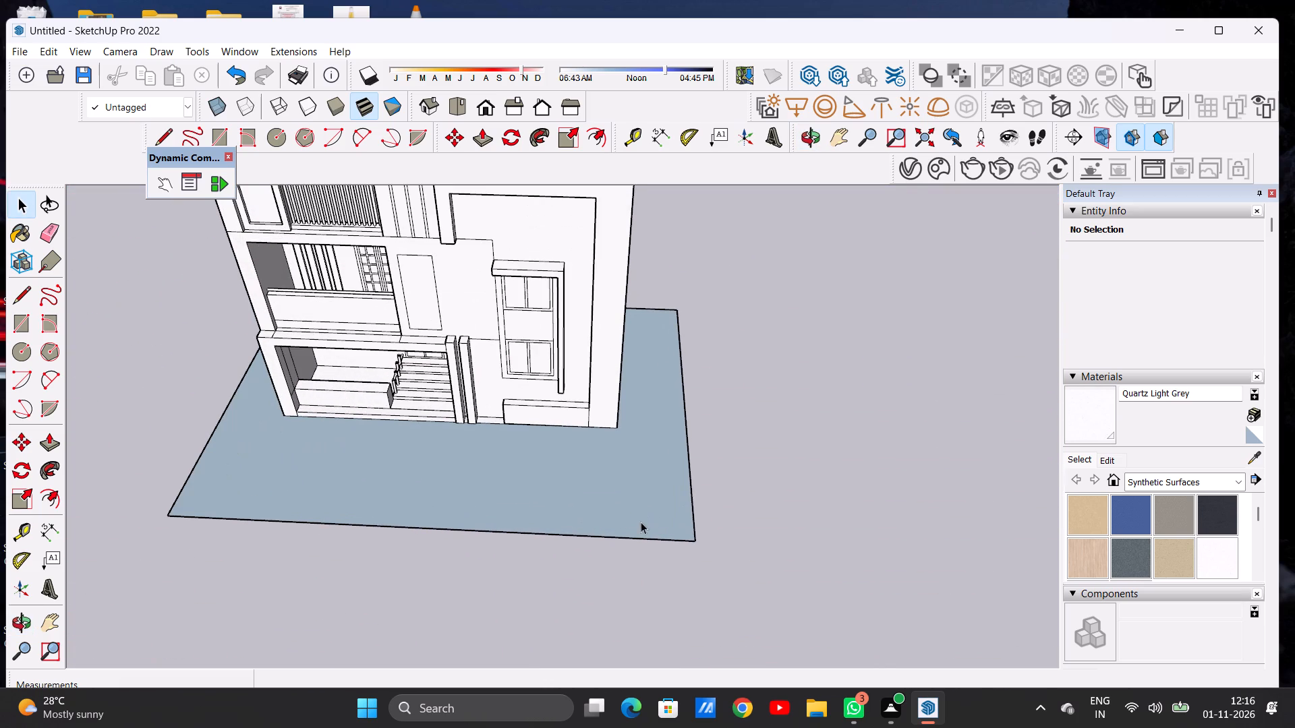
scroll(752, 435, down, 3)
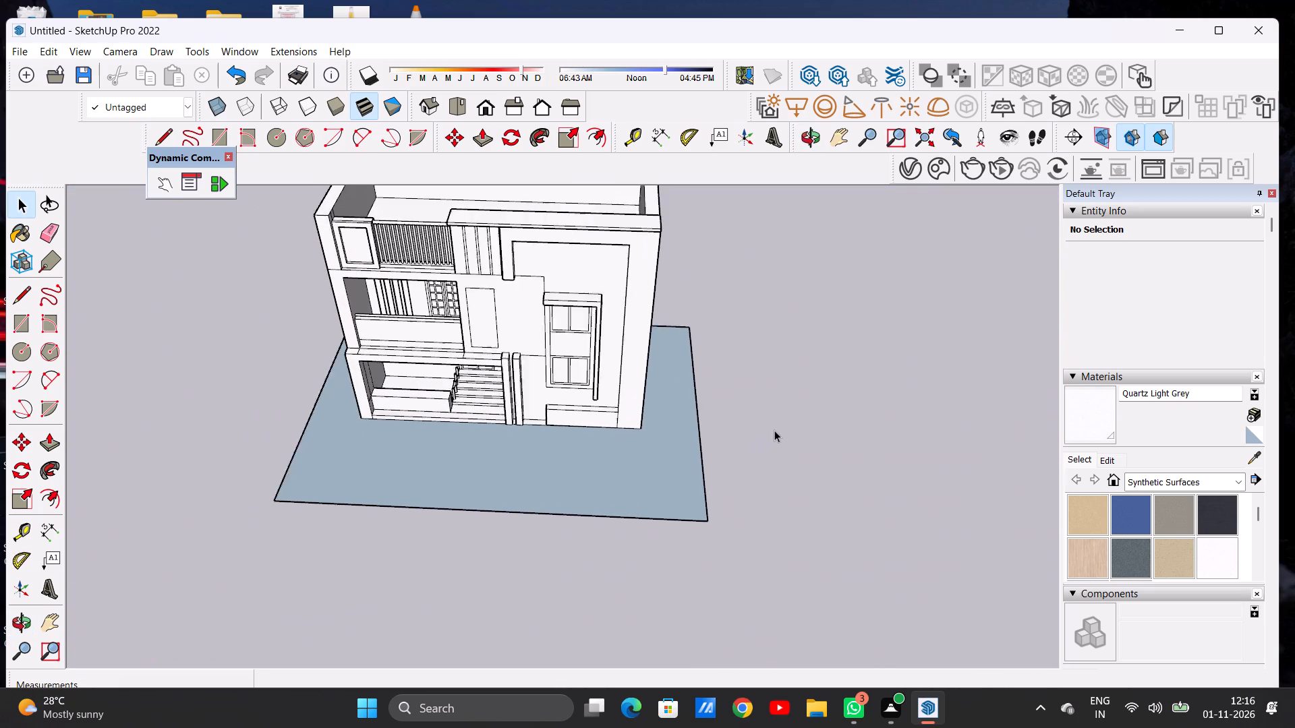
scroll(774, 430, down, 2)
scroll(668, 476, up, 5)
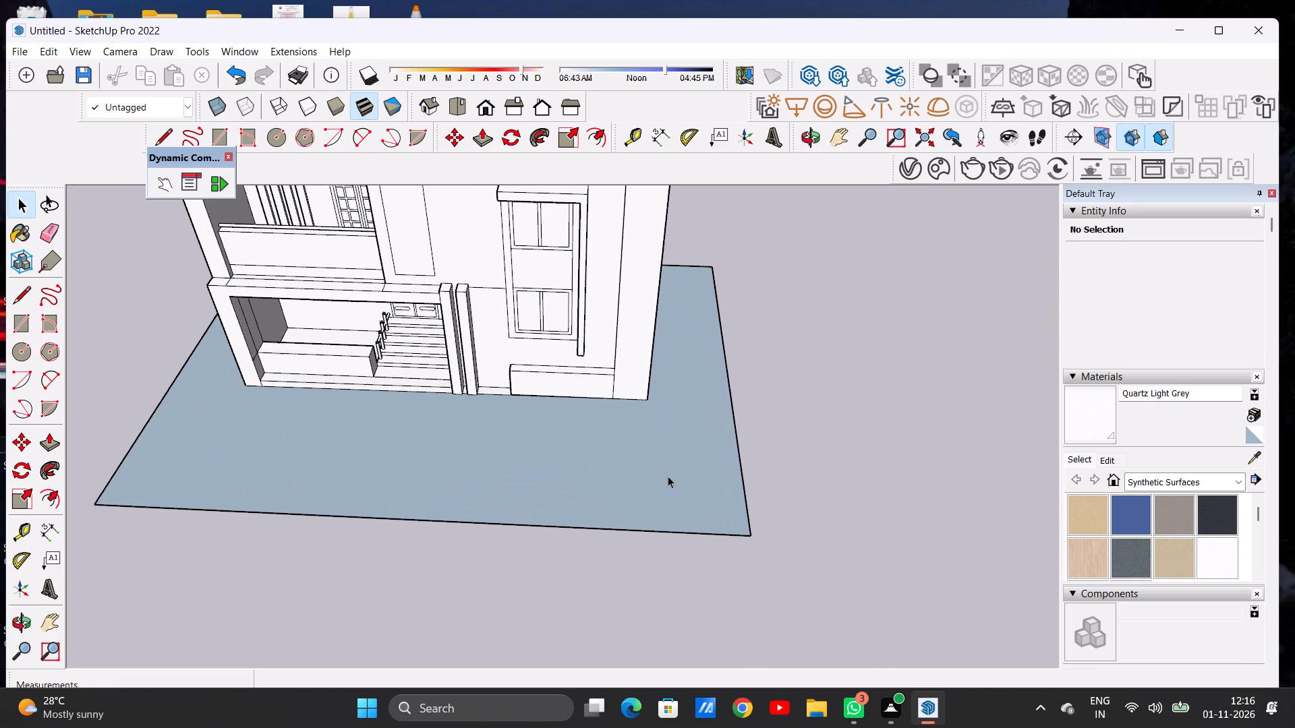
scroll(730, 438, down, 4)
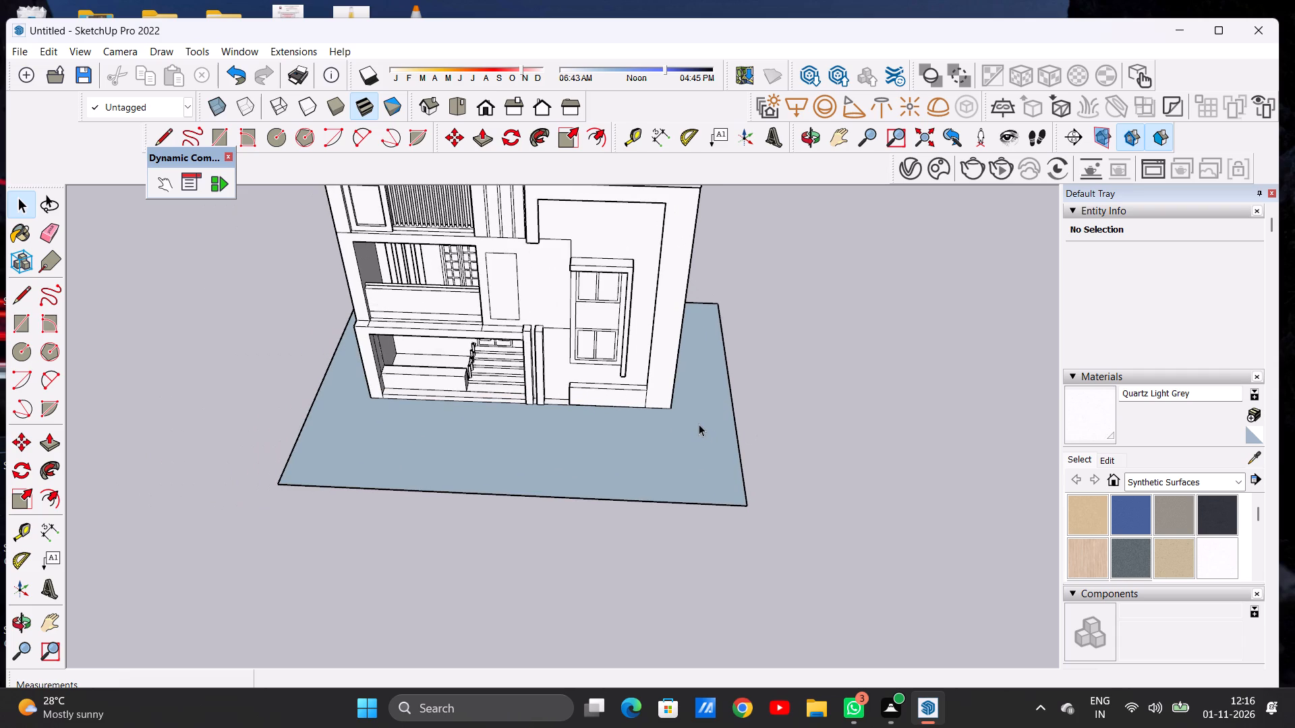
middle_drag(635, 381, 623, 520)
middle_drag(601, 345, 627, 482)
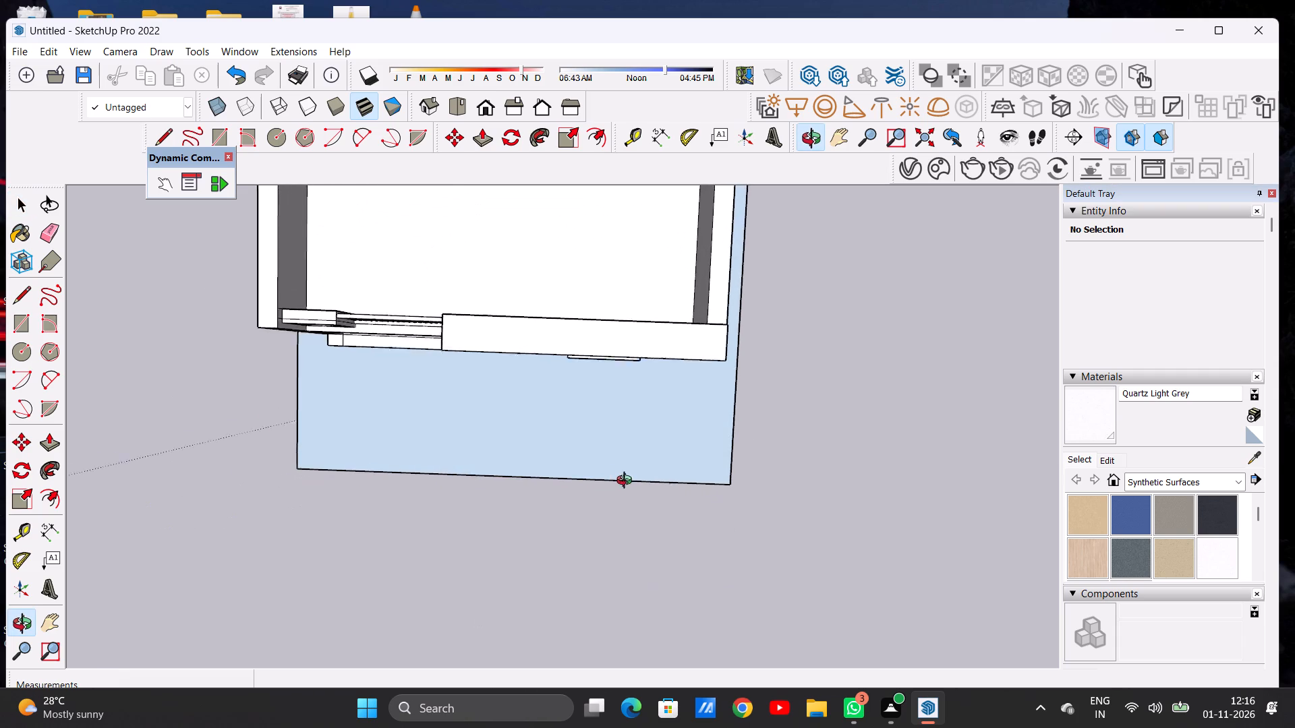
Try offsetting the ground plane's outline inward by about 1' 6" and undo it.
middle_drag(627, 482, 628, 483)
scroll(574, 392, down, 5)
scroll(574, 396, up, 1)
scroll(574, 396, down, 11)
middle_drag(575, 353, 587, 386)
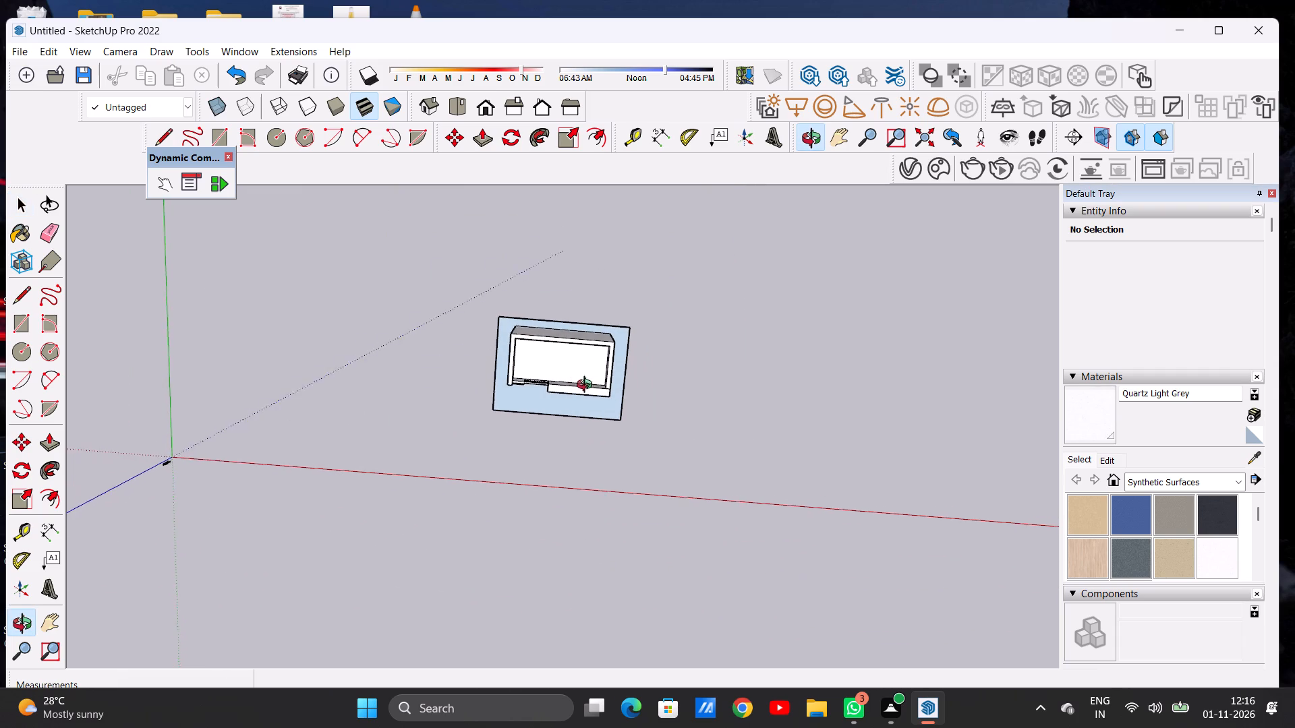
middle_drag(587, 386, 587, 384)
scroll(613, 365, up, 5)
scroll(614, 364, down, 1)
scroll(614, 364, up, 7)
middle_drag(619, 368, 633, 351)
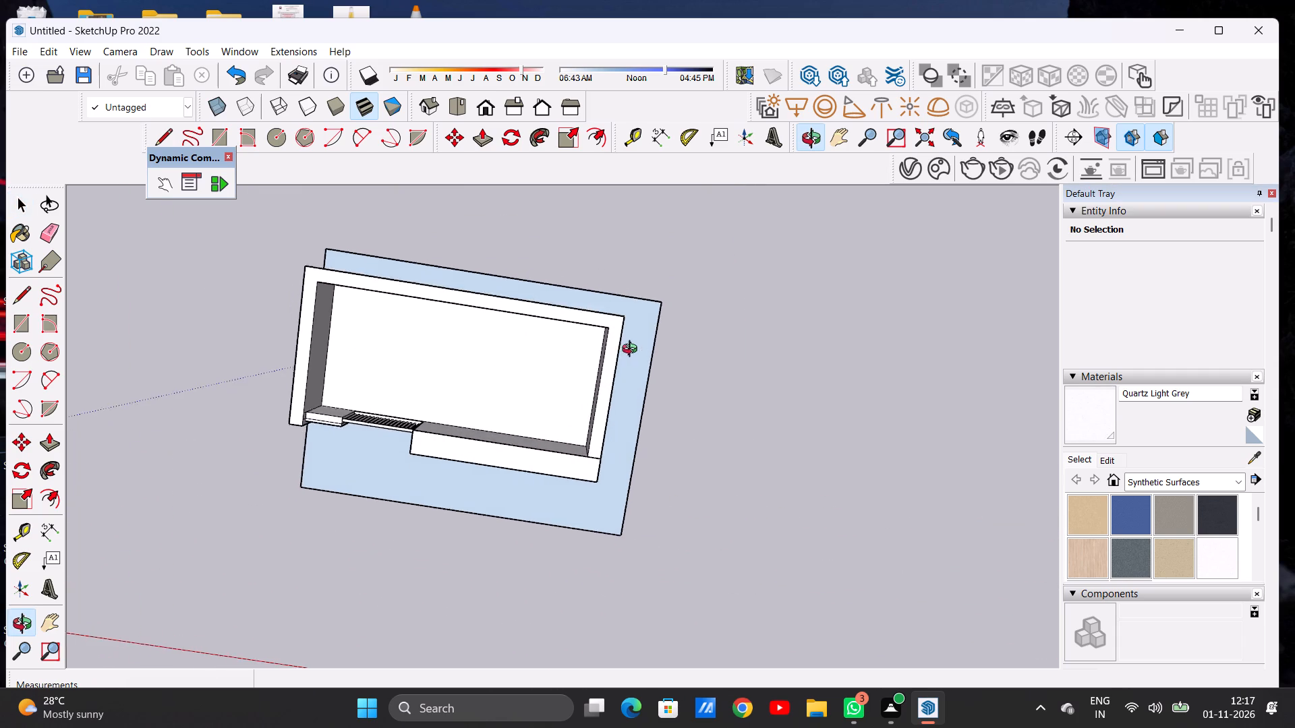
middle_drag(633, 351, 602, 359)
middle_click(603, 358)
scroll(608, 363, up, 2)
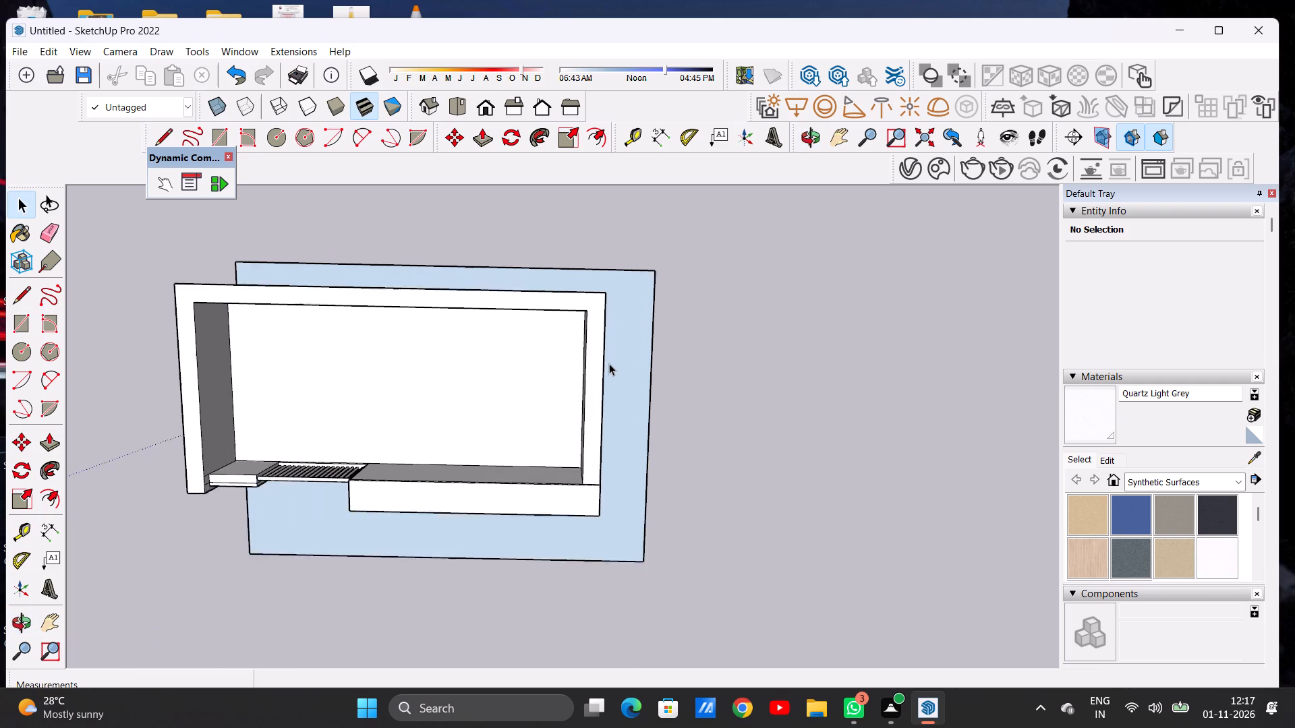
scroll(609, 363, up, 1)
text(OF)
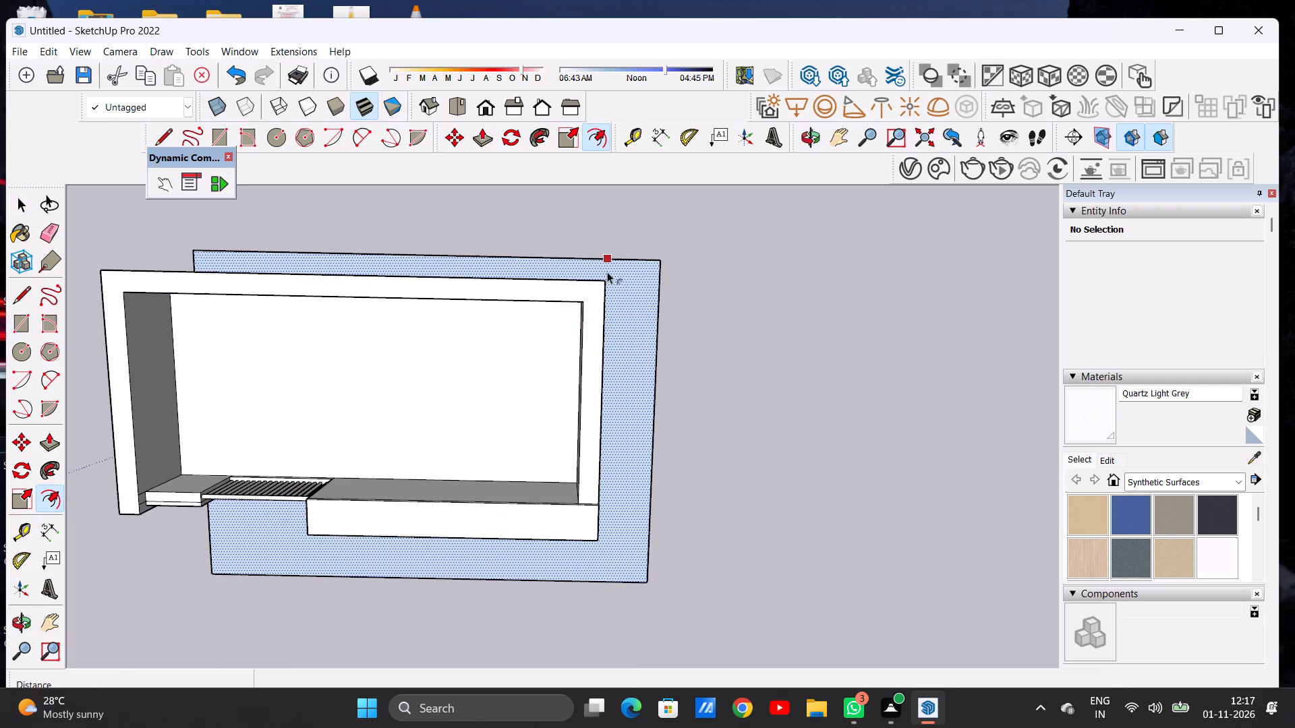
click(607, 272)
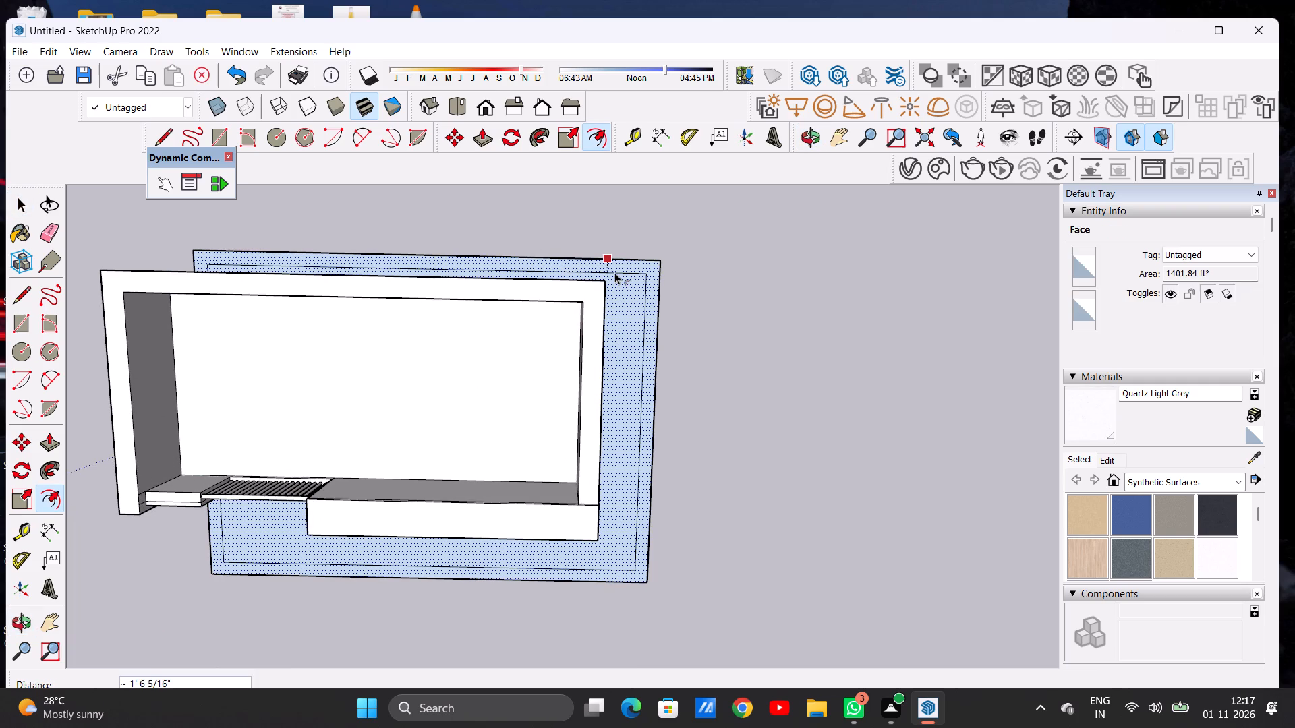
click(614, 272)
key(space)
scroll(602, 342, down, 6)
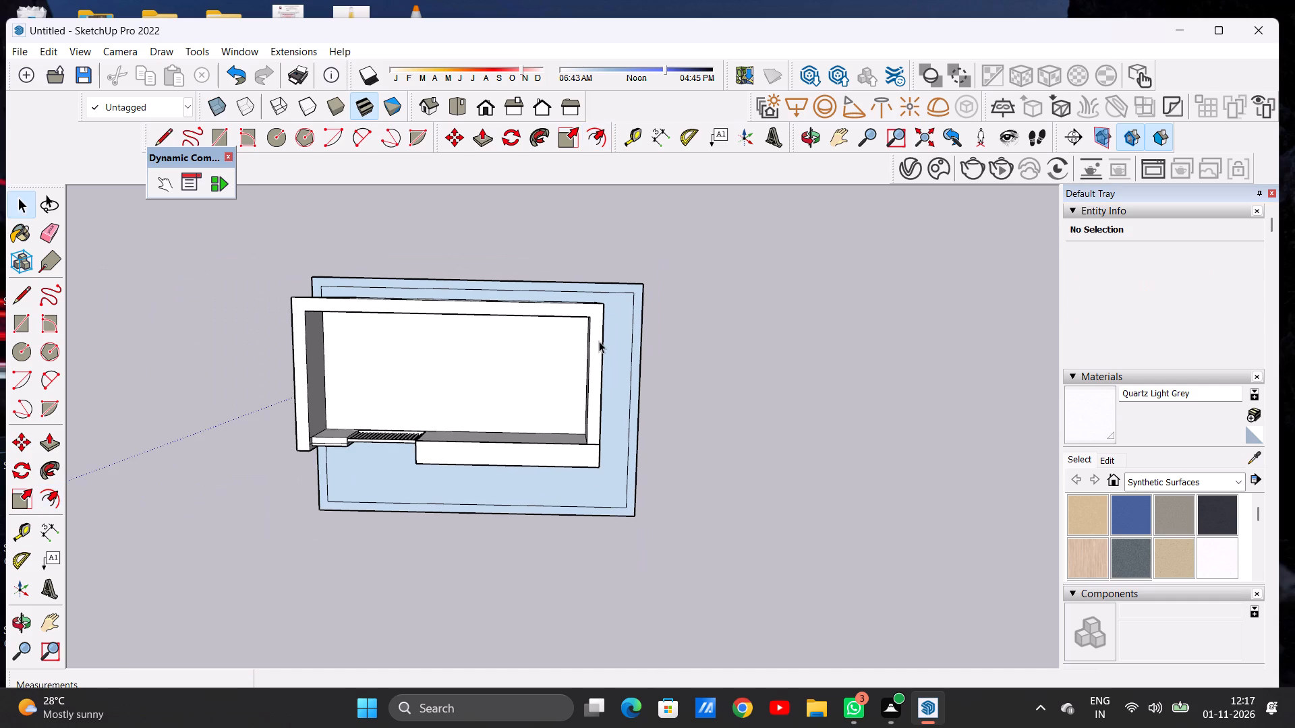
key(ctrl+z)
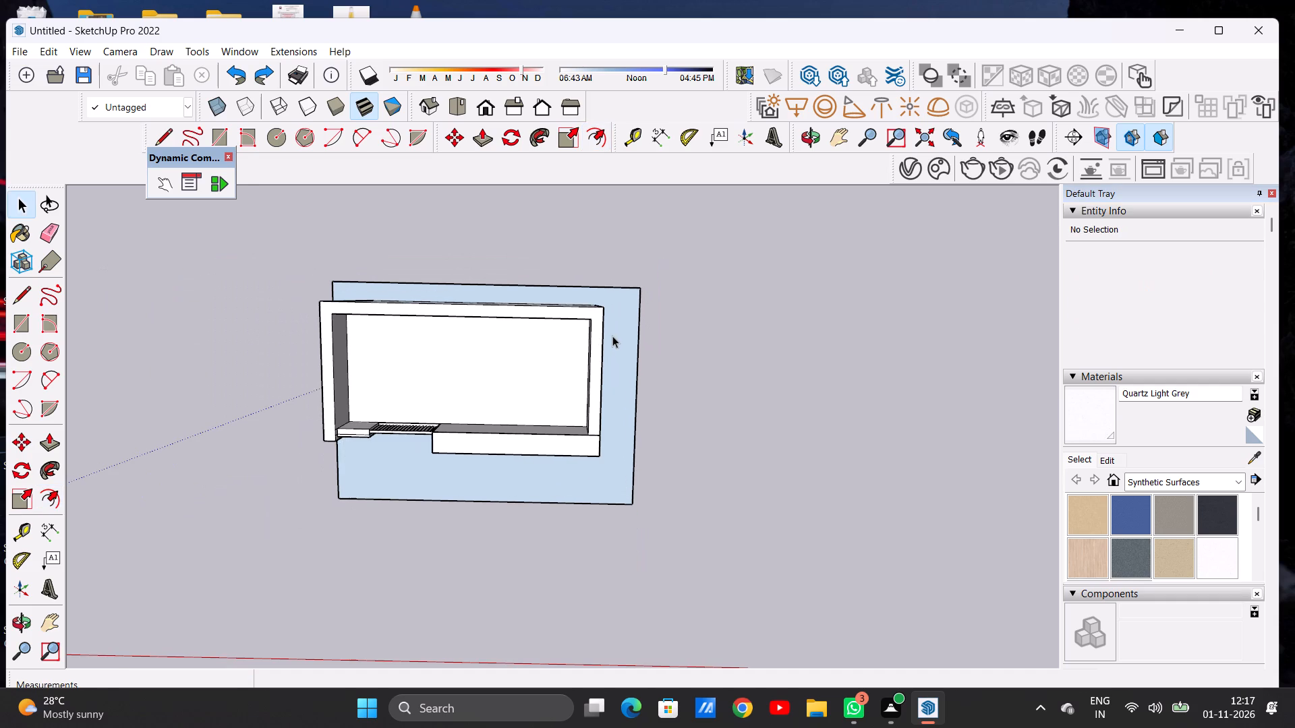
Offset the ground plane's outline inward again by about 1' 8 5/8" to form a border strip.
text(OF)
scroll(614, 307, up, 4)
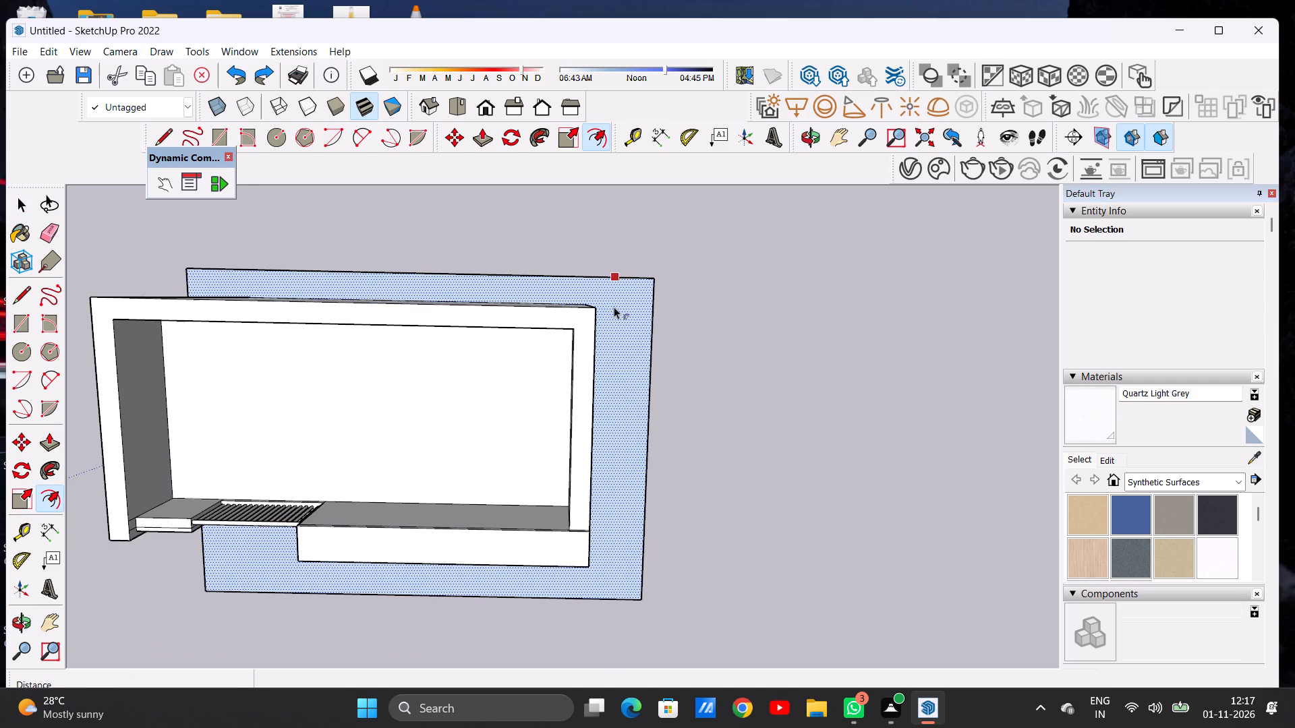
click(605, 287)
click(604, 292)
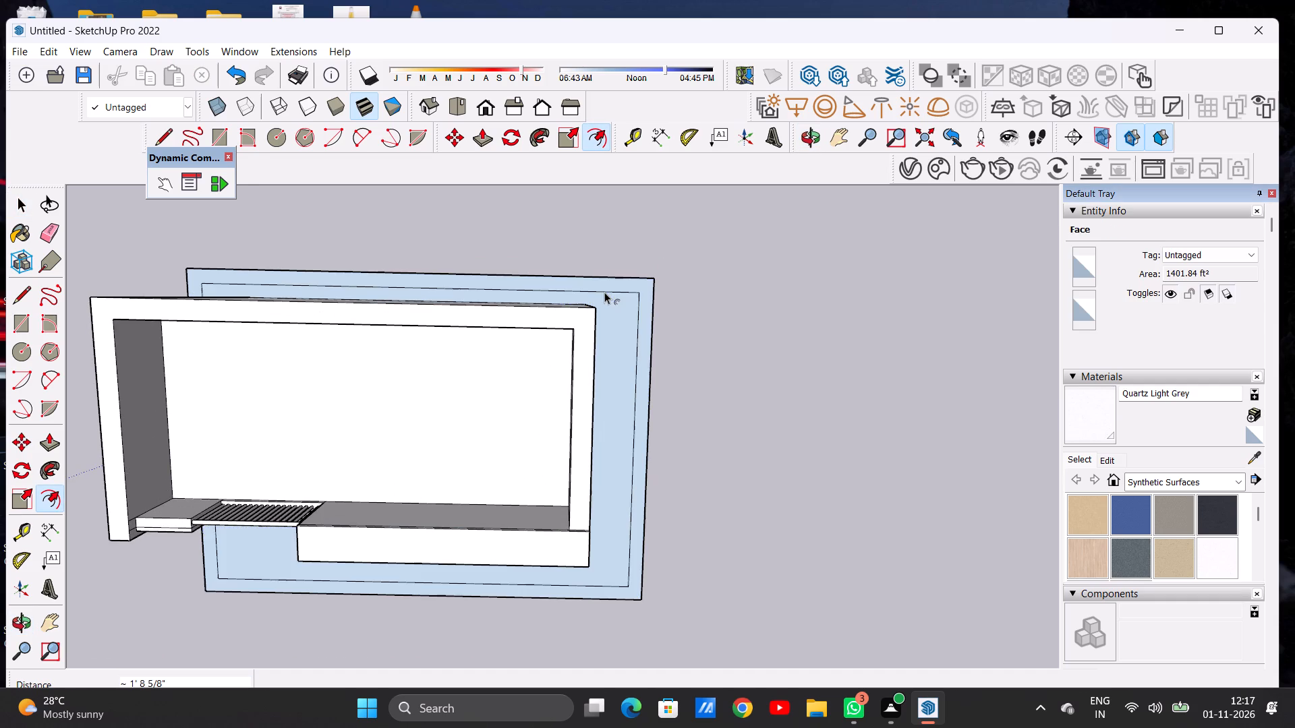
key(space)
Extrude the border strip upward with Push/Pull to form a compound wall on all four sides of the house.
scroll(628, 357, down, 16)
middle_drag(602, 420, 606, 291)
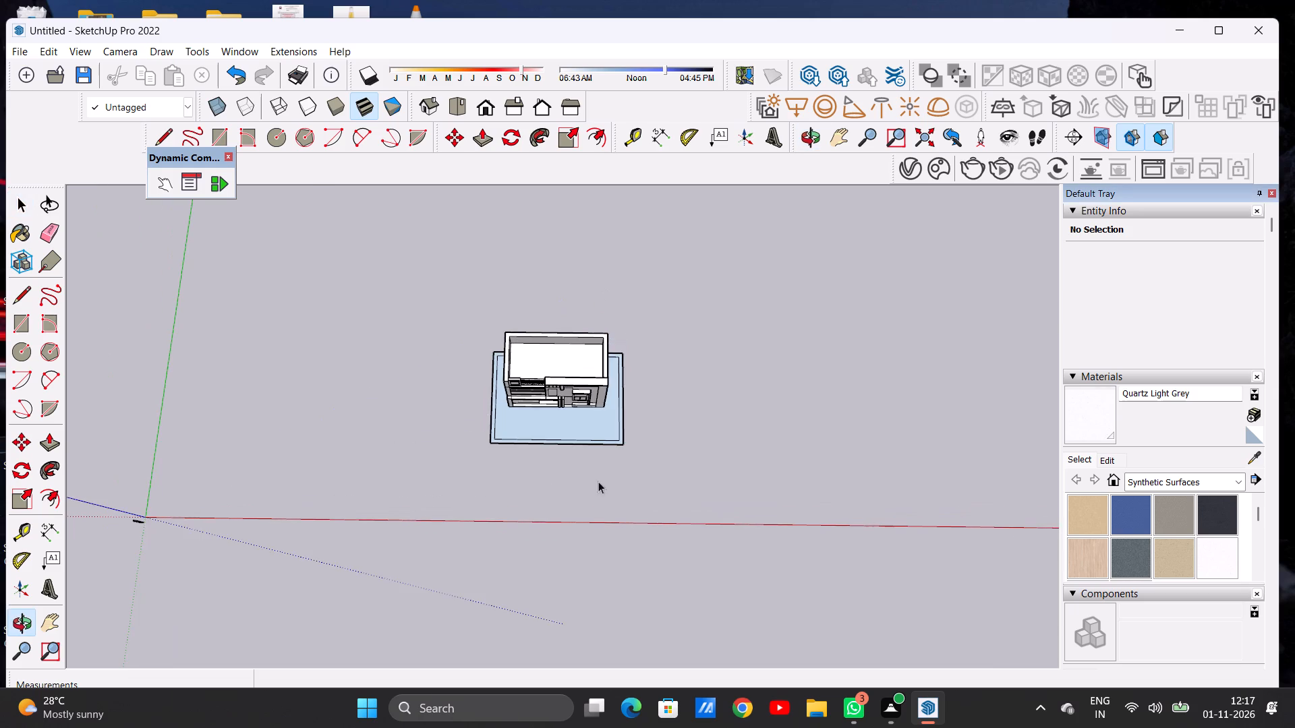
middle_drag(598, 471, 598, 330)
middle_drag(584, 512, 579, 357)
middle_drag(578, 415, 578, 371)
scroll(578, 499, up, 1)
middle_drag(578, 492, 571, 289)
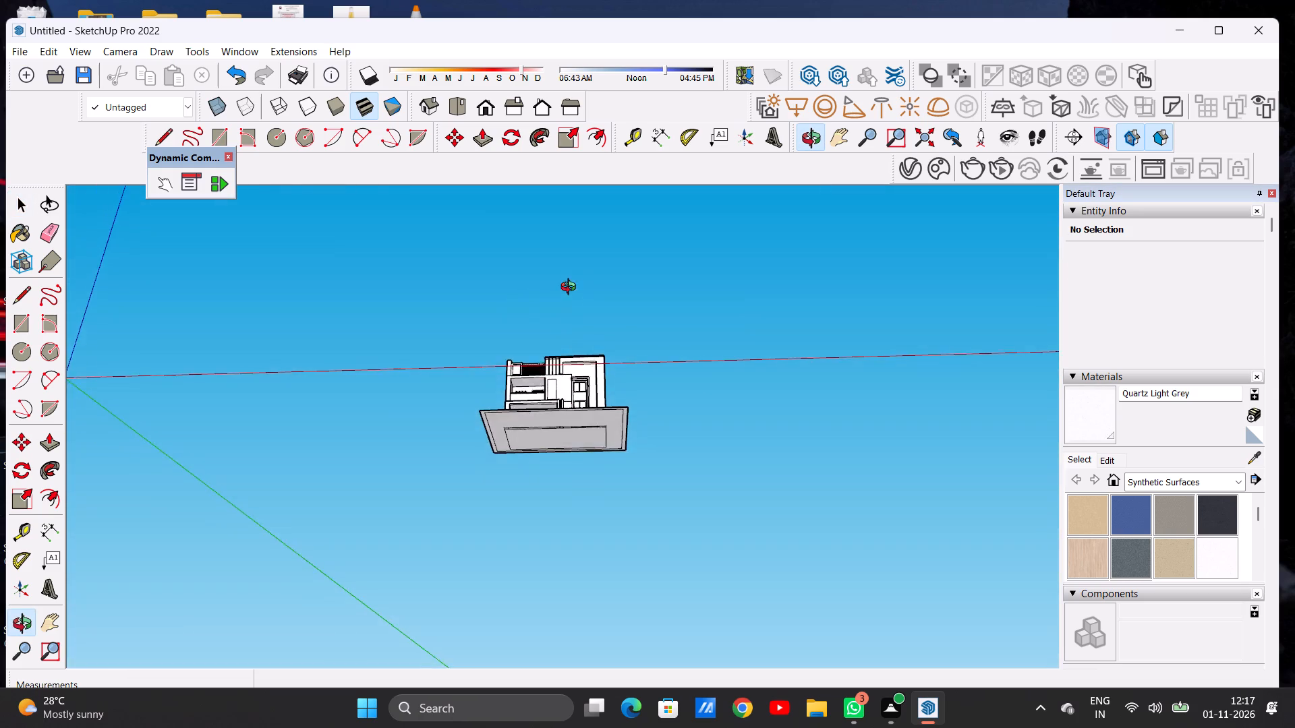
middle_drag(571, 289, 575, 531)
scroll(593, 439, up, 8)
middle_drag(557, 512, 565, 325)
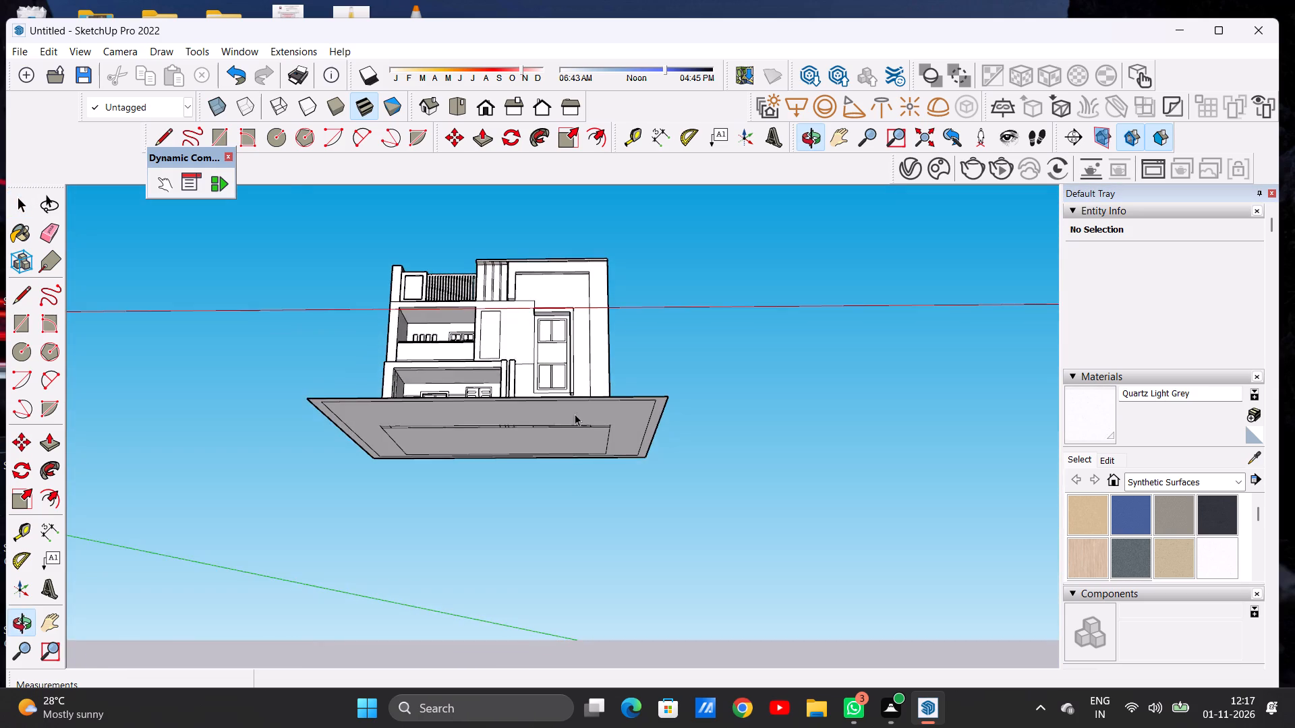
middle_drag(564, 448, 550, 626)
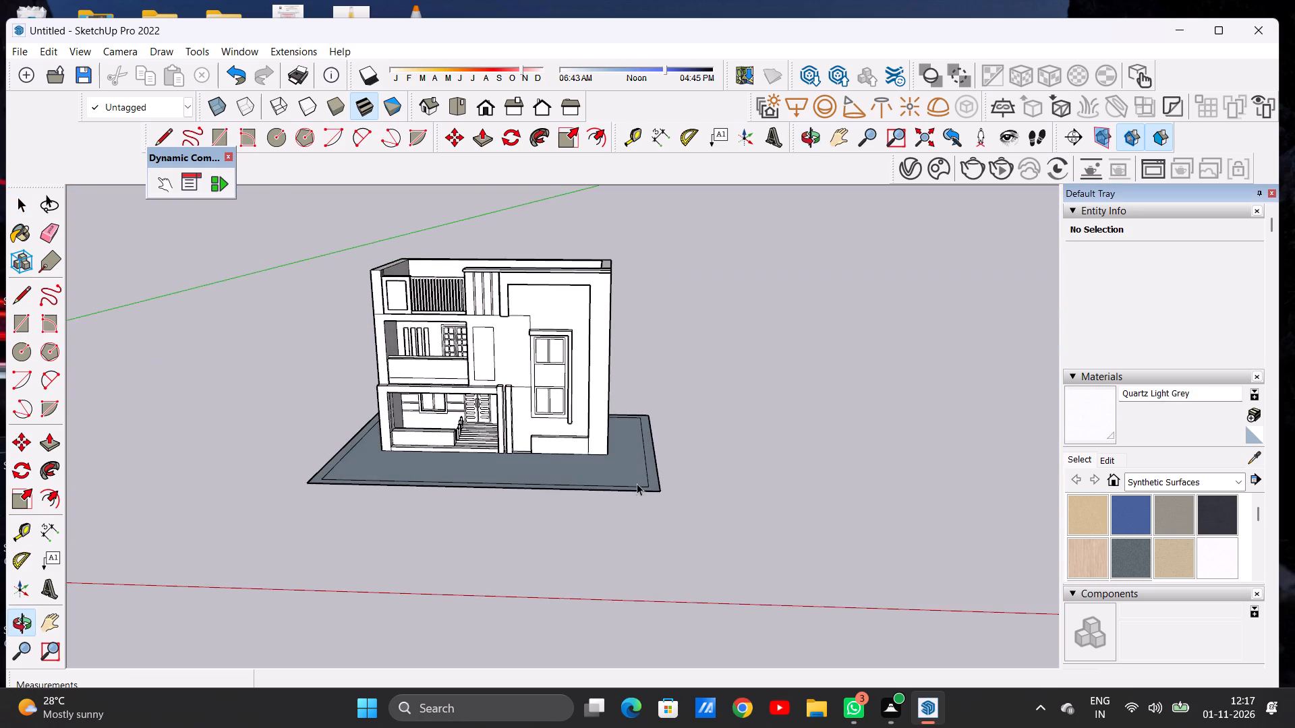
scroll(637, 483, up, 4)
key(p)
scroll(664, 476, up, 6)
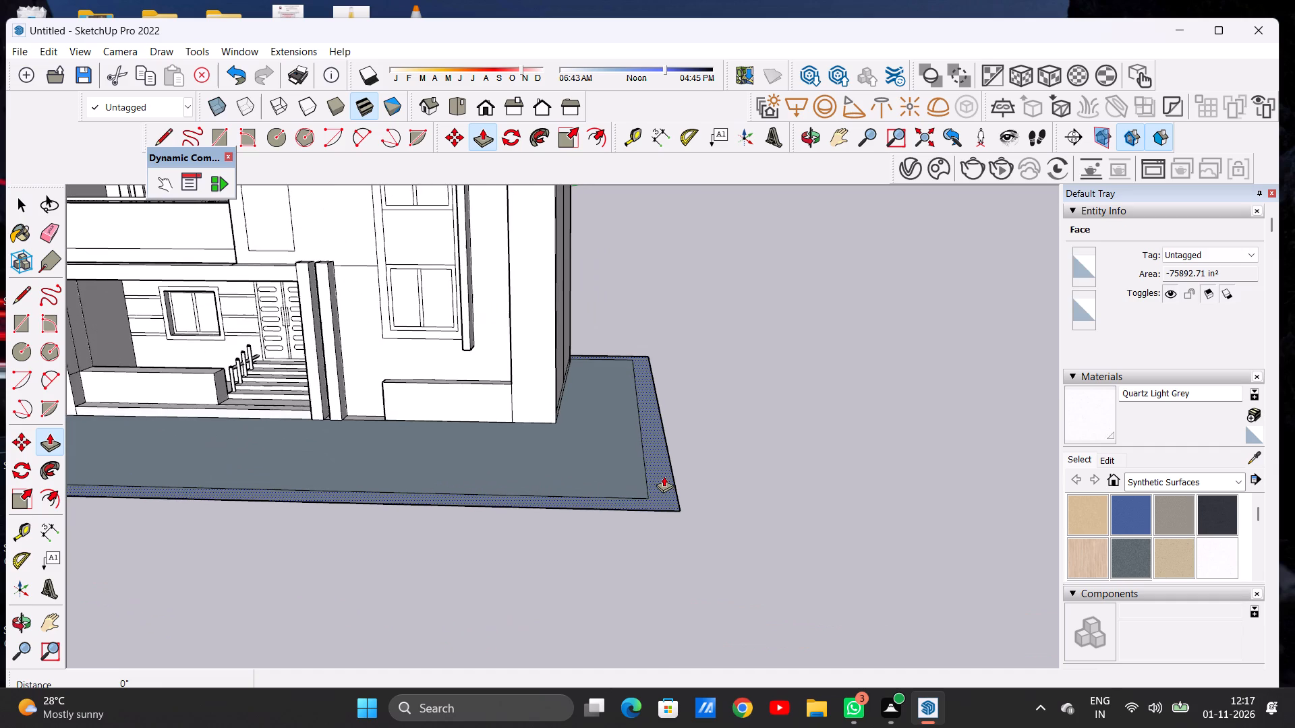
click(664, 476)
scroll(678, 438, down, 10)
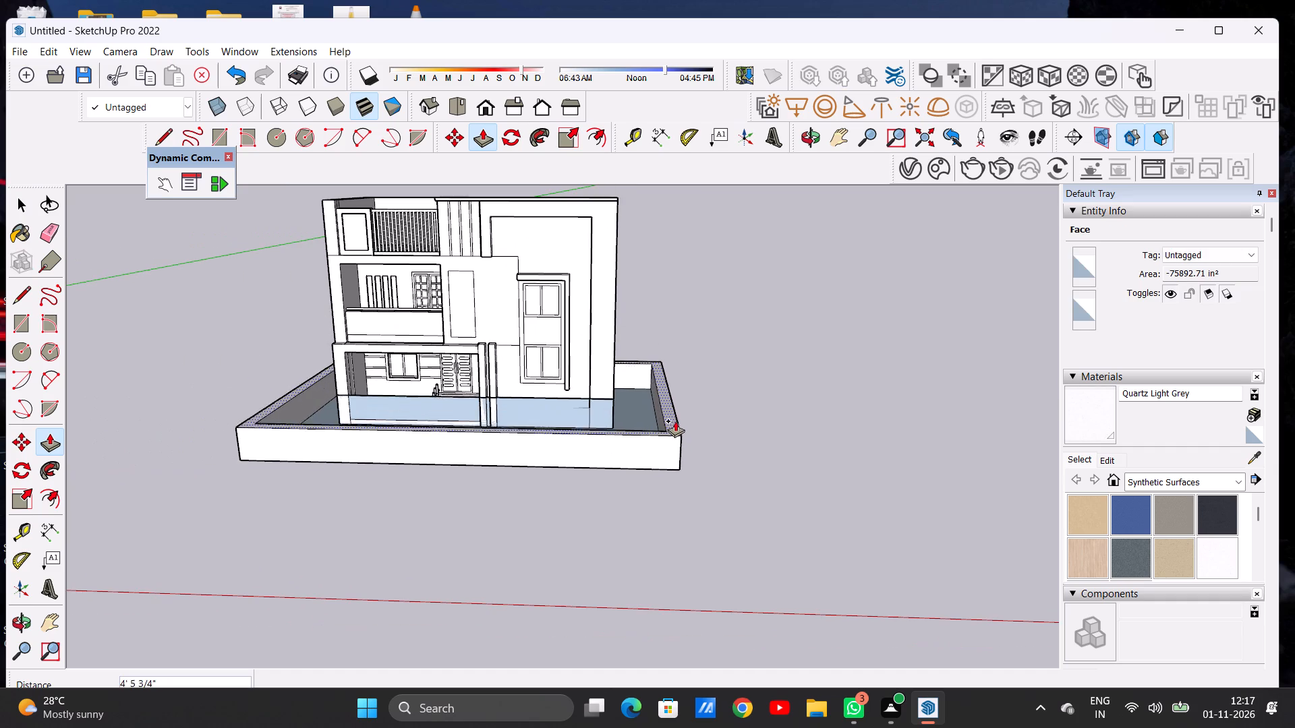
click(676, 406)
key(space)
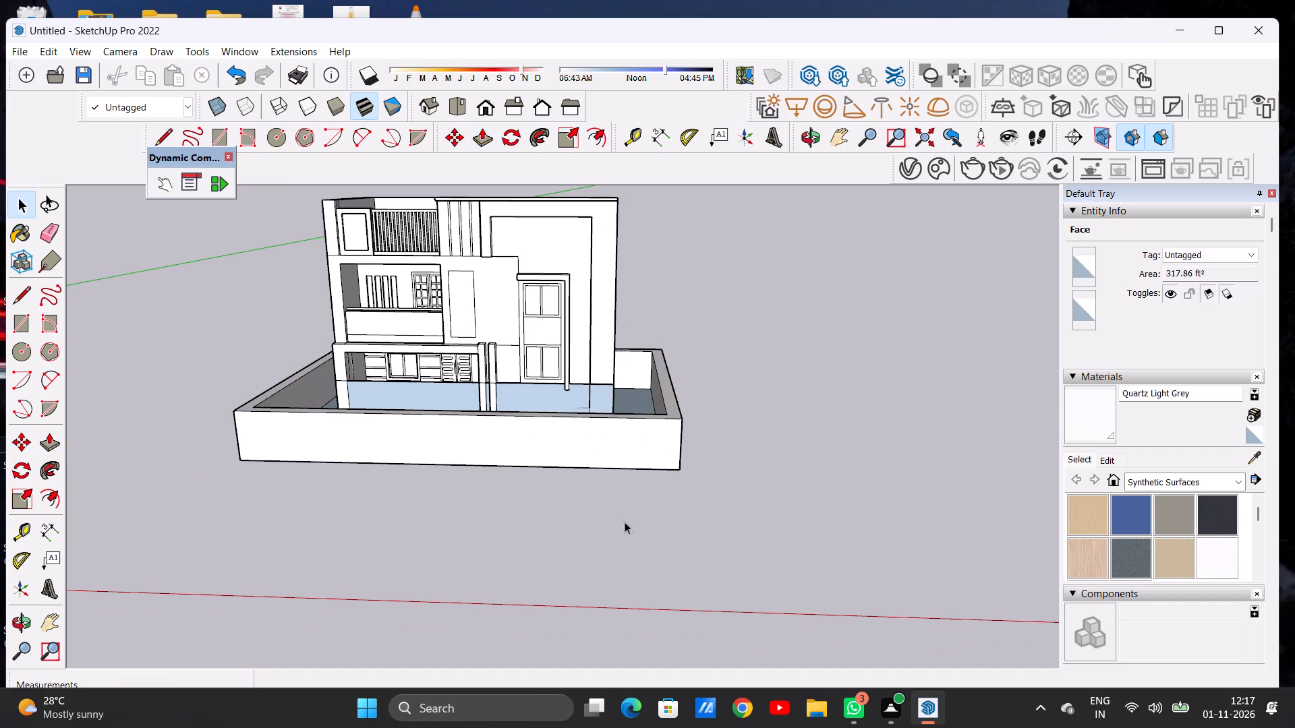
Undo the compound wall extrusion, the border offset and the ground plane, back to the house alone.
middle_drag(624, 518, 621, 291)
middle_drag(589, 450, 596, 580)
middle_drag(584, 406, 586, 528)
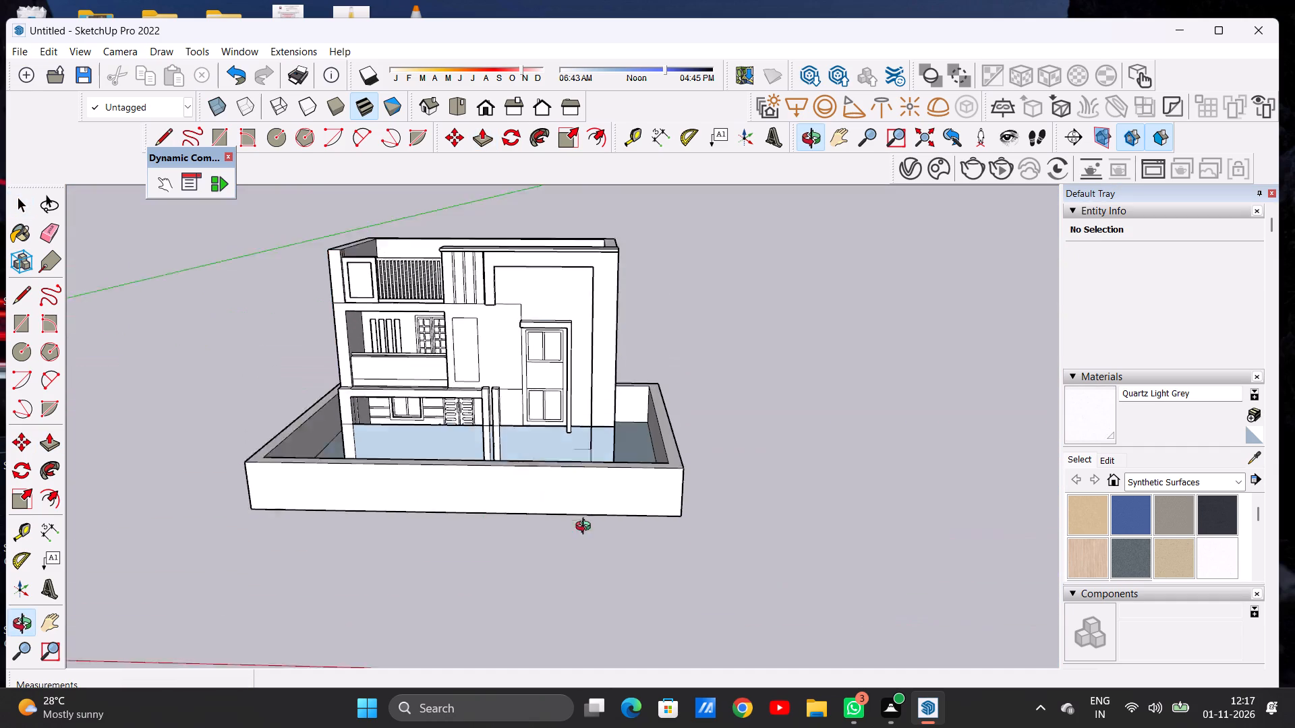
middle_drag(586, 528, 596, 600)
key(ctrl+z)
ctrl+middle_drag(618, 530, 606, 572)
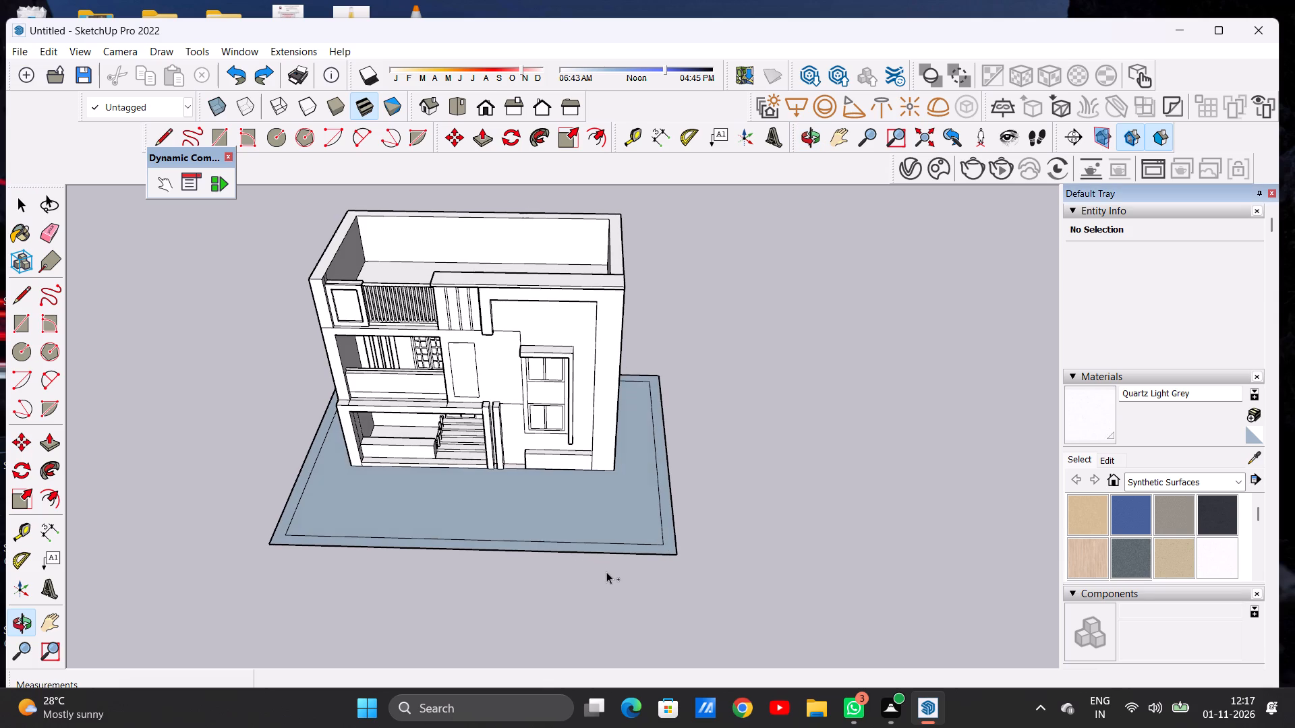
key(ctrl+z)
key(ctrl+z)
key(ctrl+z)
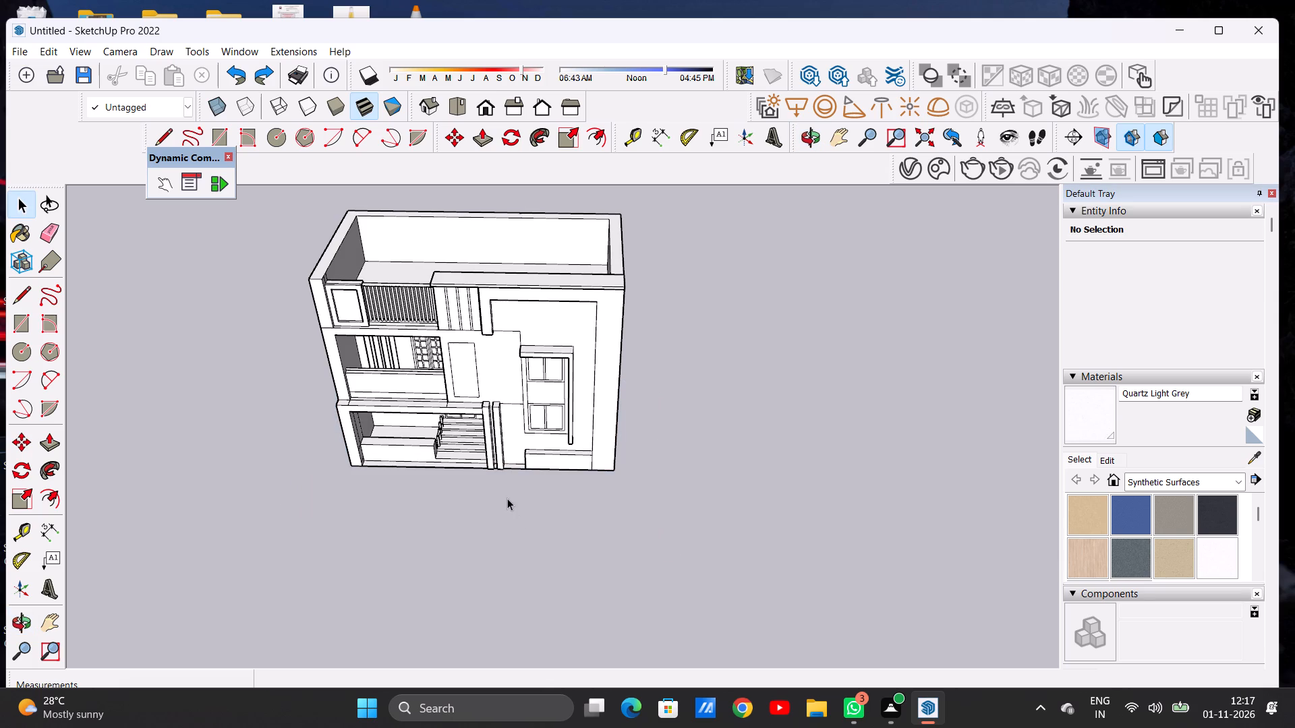
Examine how the bases of the two slim pillars beside the porch meet the floor strip, from the front and from below.
scroll(505, 485, up, 17)
scroll(550, 460, down, 6)
scroll(561, 466, up, 1)
scroll(561, 466, down, 9)
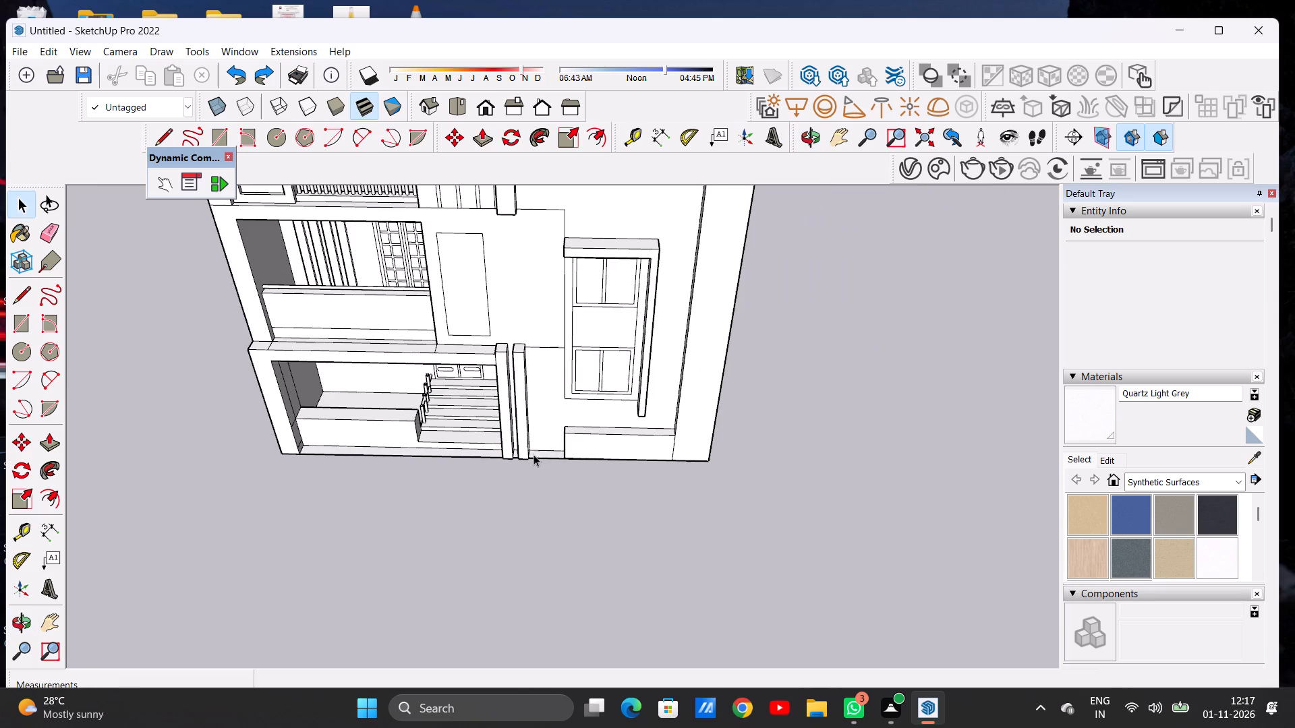
middle_drag(509, 483, 518, 390)
scroll(538, 478, up, 18)
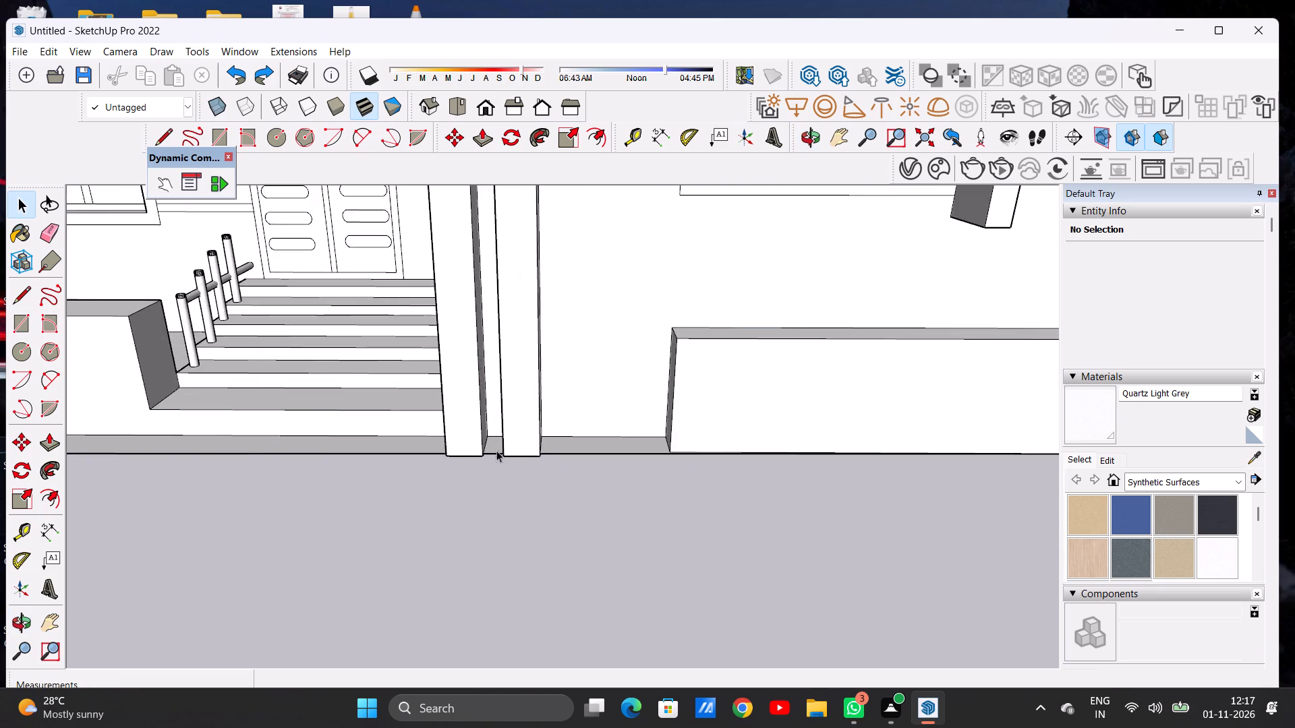
scroll(496, 450, up, 4)
middle_drag(544, 484, 573, 245)
scroll(486, 274, up, 12)
scroll(430, 286, up, 1)
middle_drag(430, 286, 396, 222)
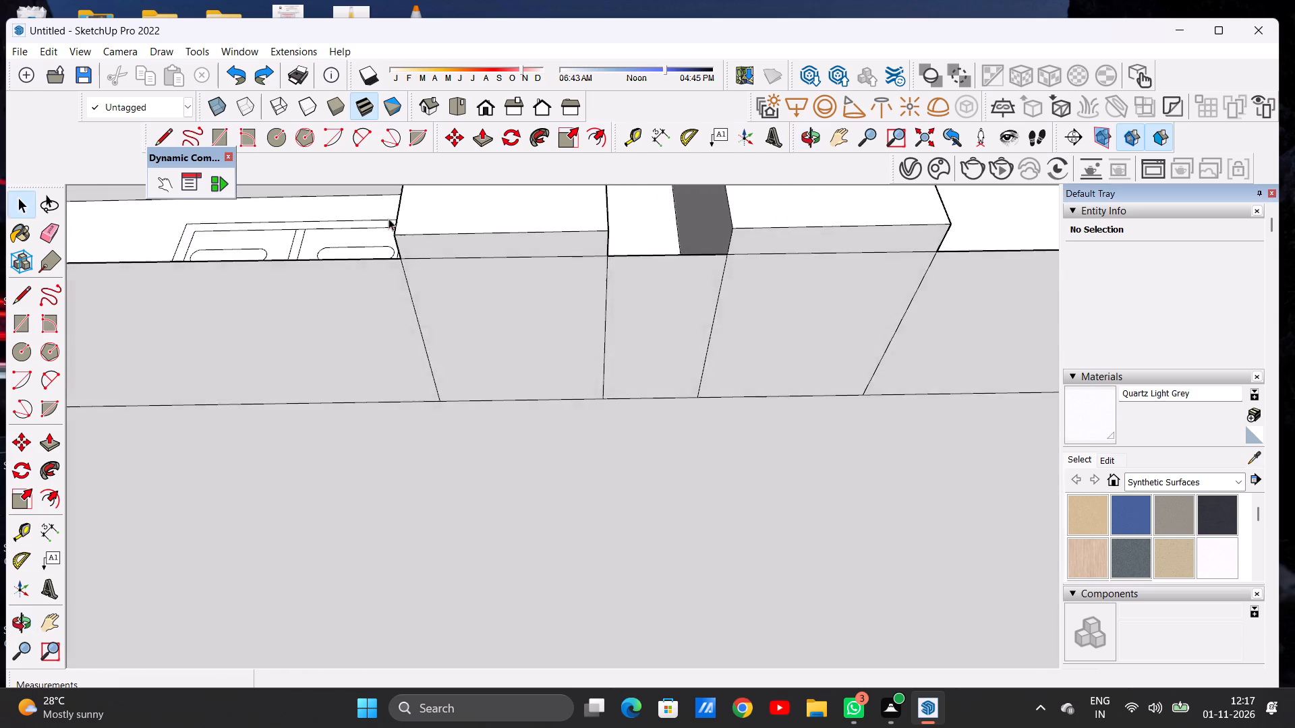
middle_drag(388, 218, 370, 253)
scroll(478, 387, down, 2)
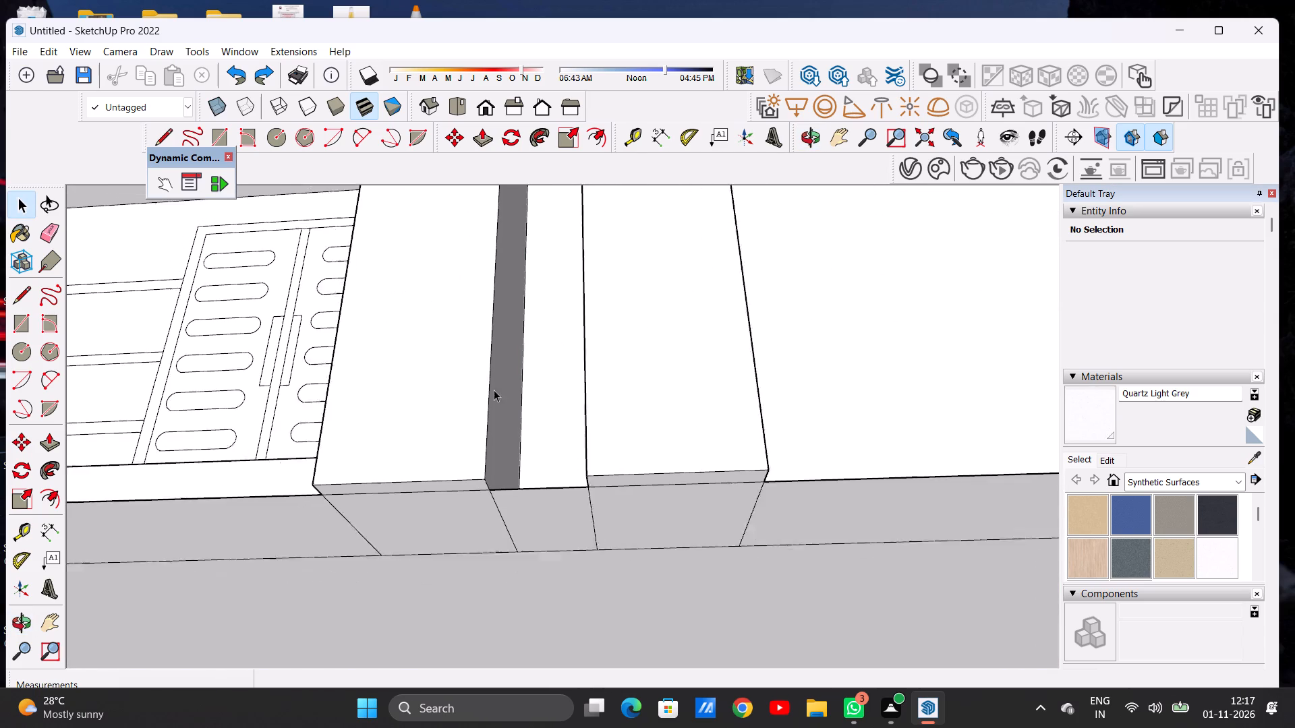
scroll(494, 390, down, 2)
middle_drag(438, 430, 408, 427)
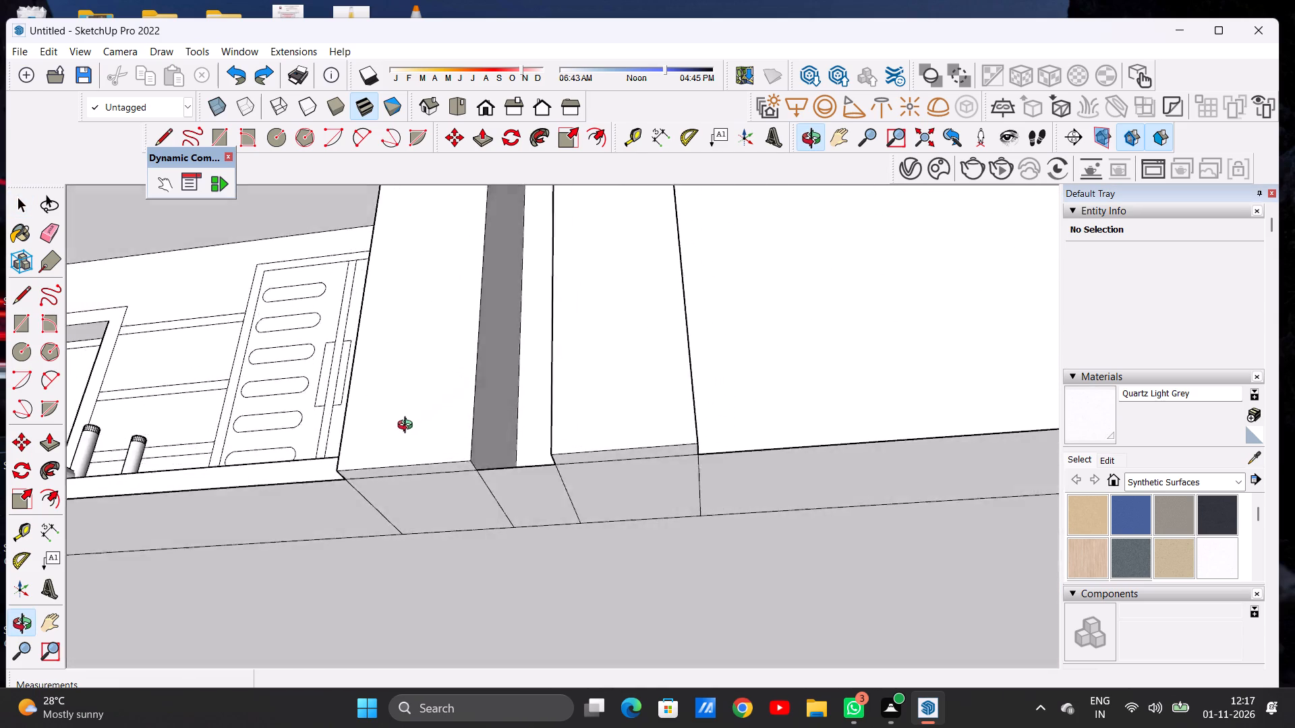
middle_drag(408, 427, 366, 586)
middle_drag(428, 582, 341, 588)
Push the front faces of the two slim porch pillars back about 1 11/16" and 1 13/16", flush with the floor strip's front edge.
key(p)
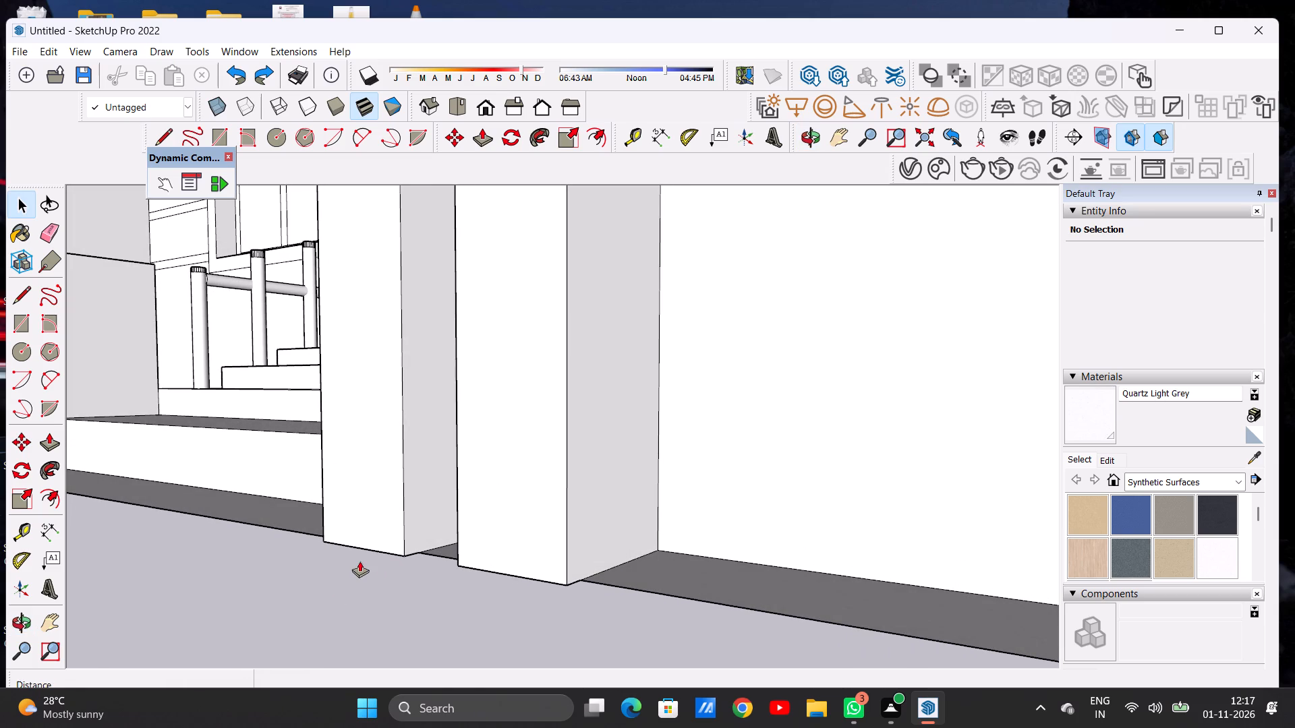
scroll(386, 547, up, 3)
scroll(386, 549, down, 1)
scroll(387, 558, up, 3)
scroll(395, 547, down, 1)
scroll(395, 547, up, 3)
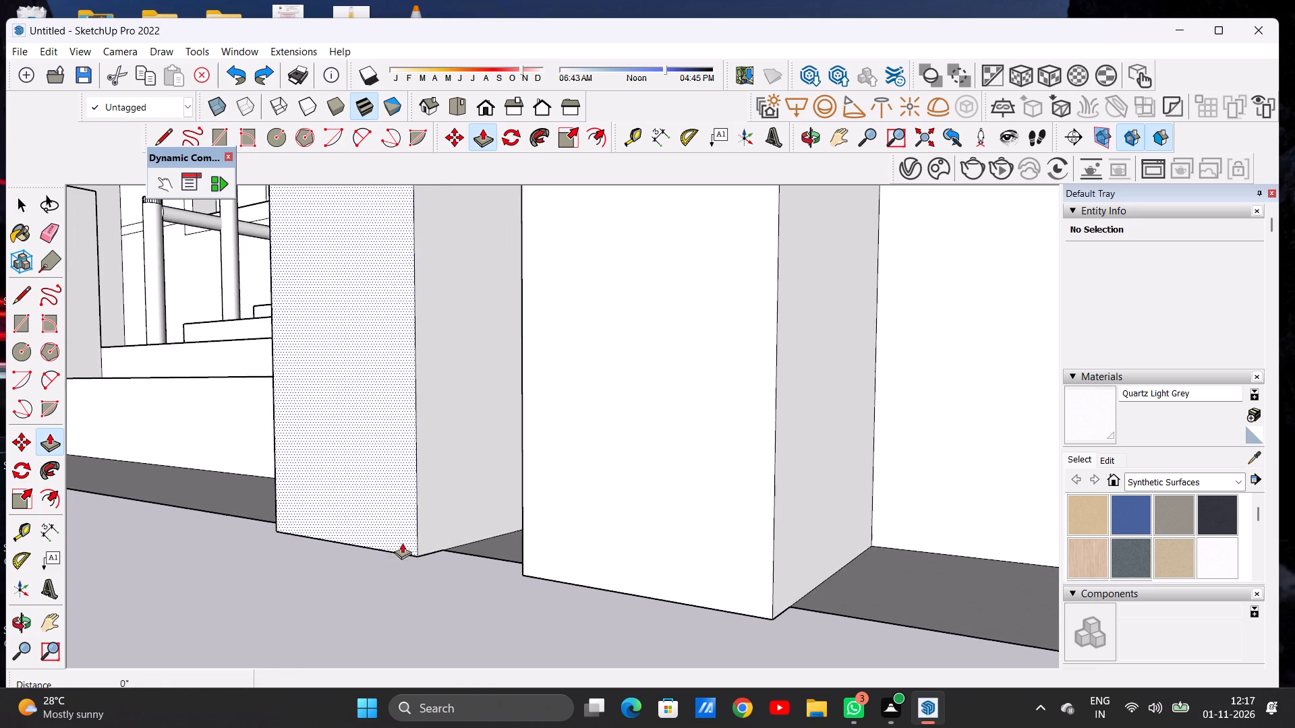
click(402, 543)
click(480, 550)
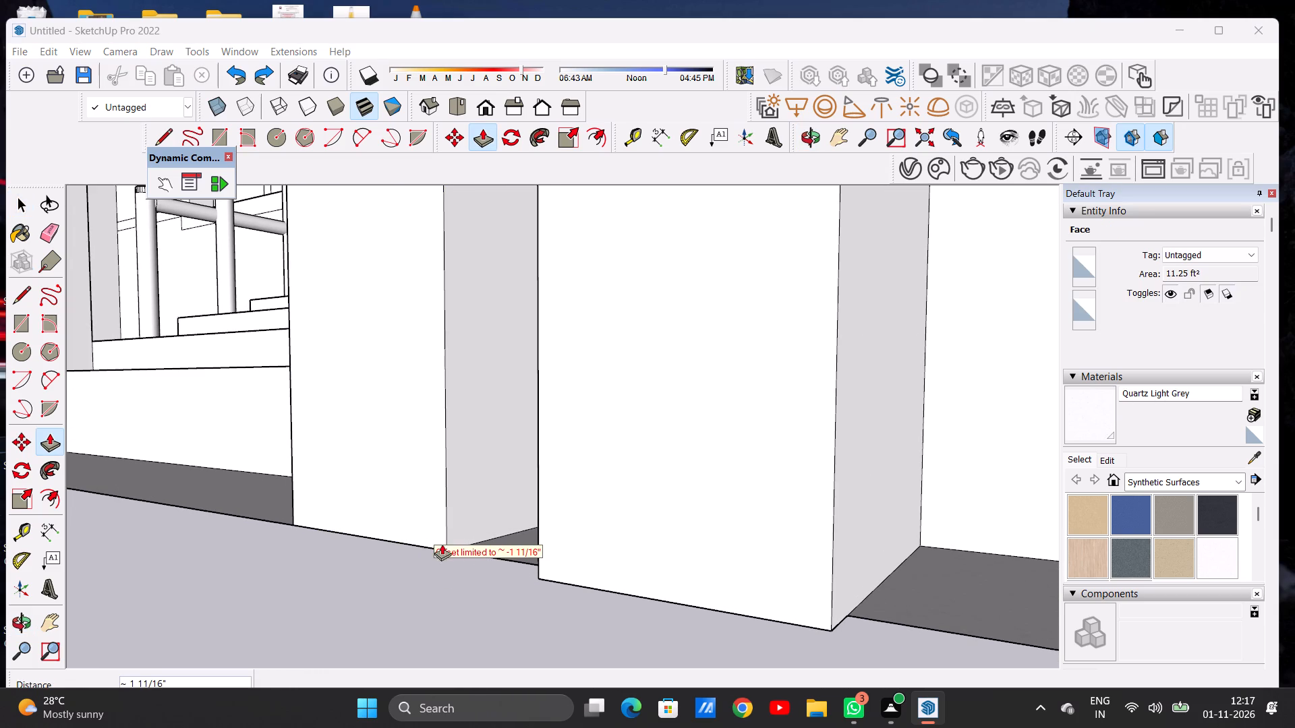
click(515, 562)
click(549, 568)
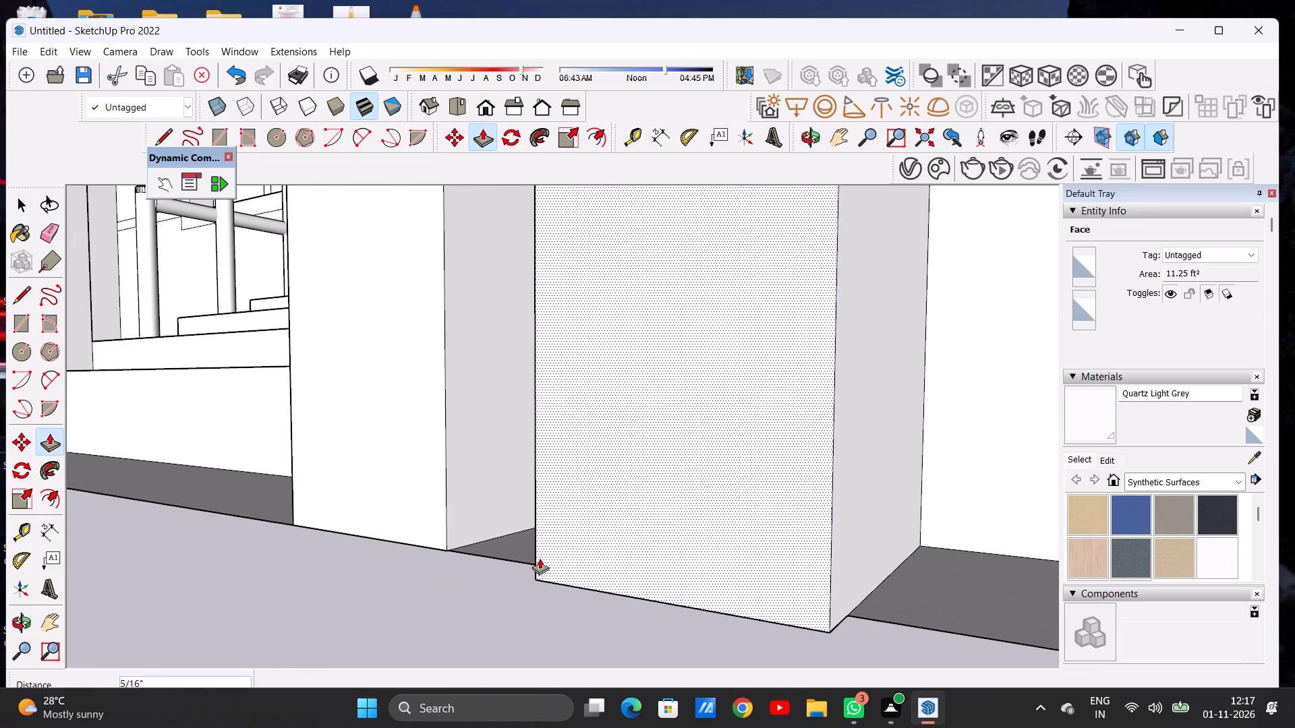
click(596, 517)
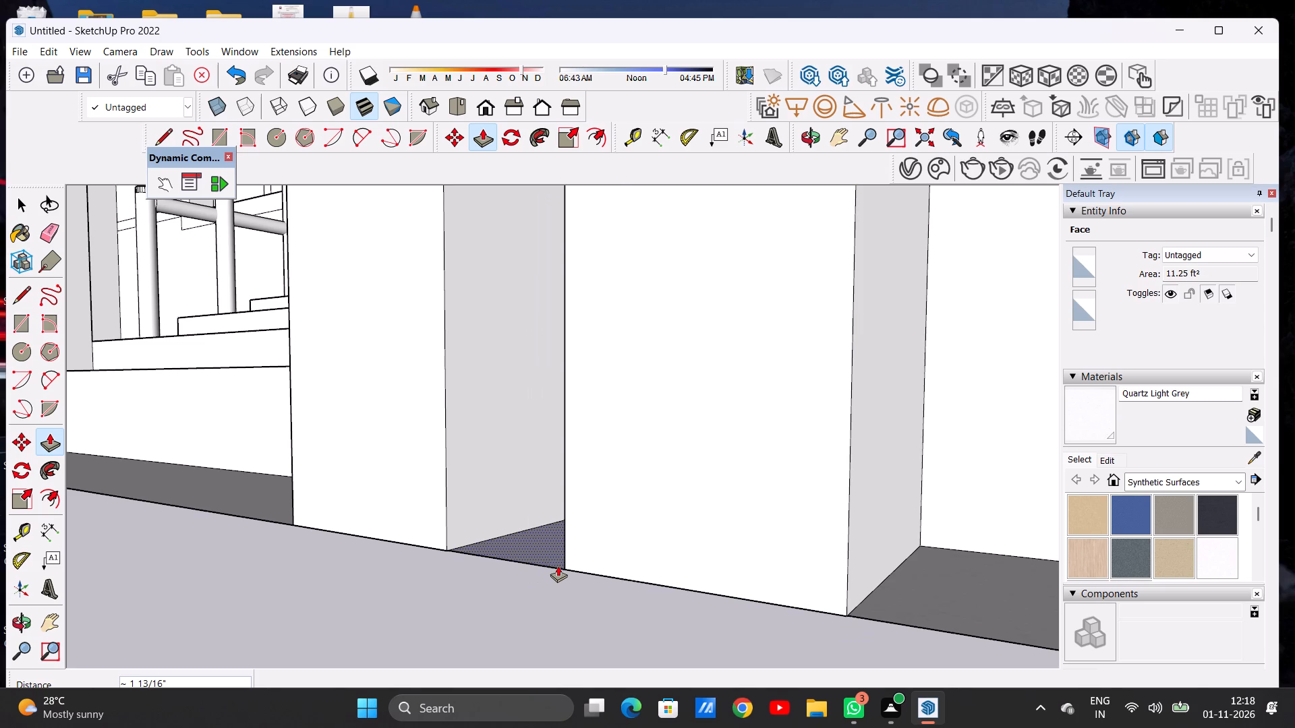
key(space)
Examine the pillar bases, the underside and the front base edge of the house for alignment, from corner to corner.
scroll(626, 466, down, 16)
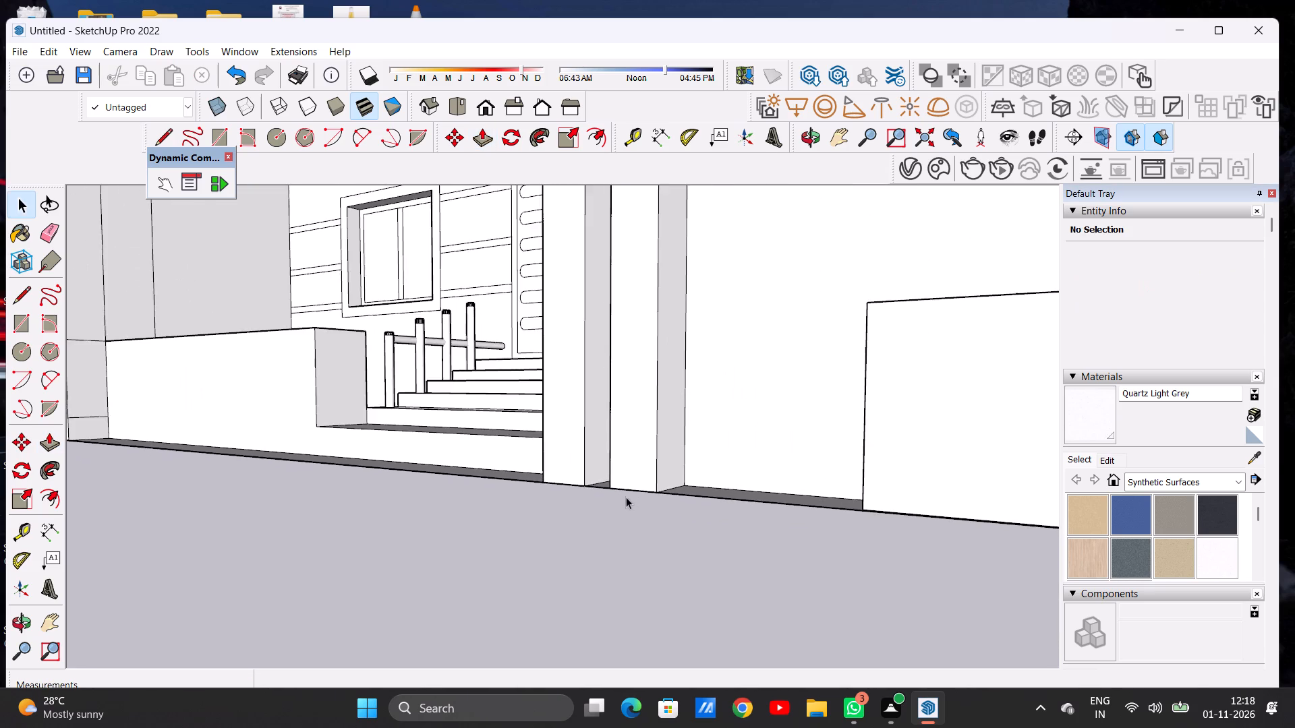
scroll(626, 497, down, 8)
middle_drag(587, 487, 723, 458)
scroll(721, 462, up, 1)
scroll(721, 462, down, 1)
scroll(721, 462, up, 1)
scroll(721, 462, down, 1)
scroll(721, 462, up, 8)
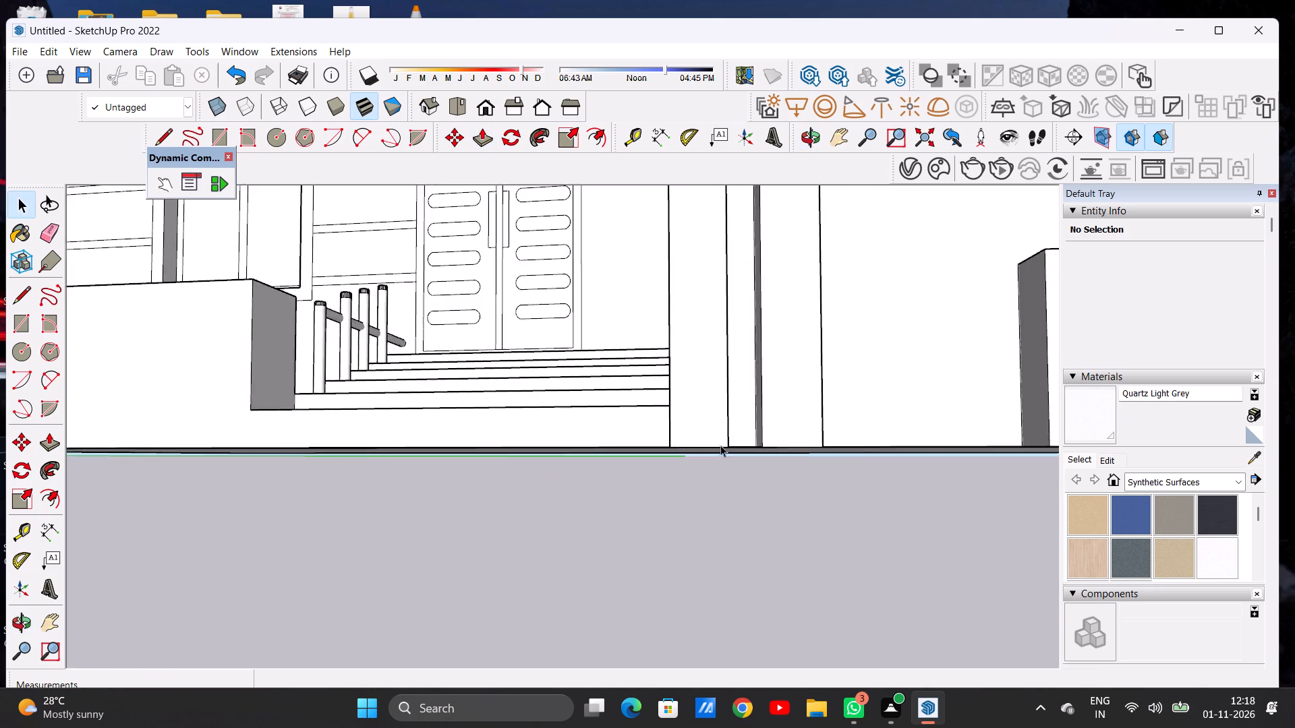
scroll(720, 445, up, 3)
middle_drag(703, 455, 722, 396)
scroll(663, 415, down, 7)
scroll(662, 431, up, 1)
scroll(653, 431, down, 13)
scroll(851, 384, up, 15)
middle_drag(866, 458, 871, 378)
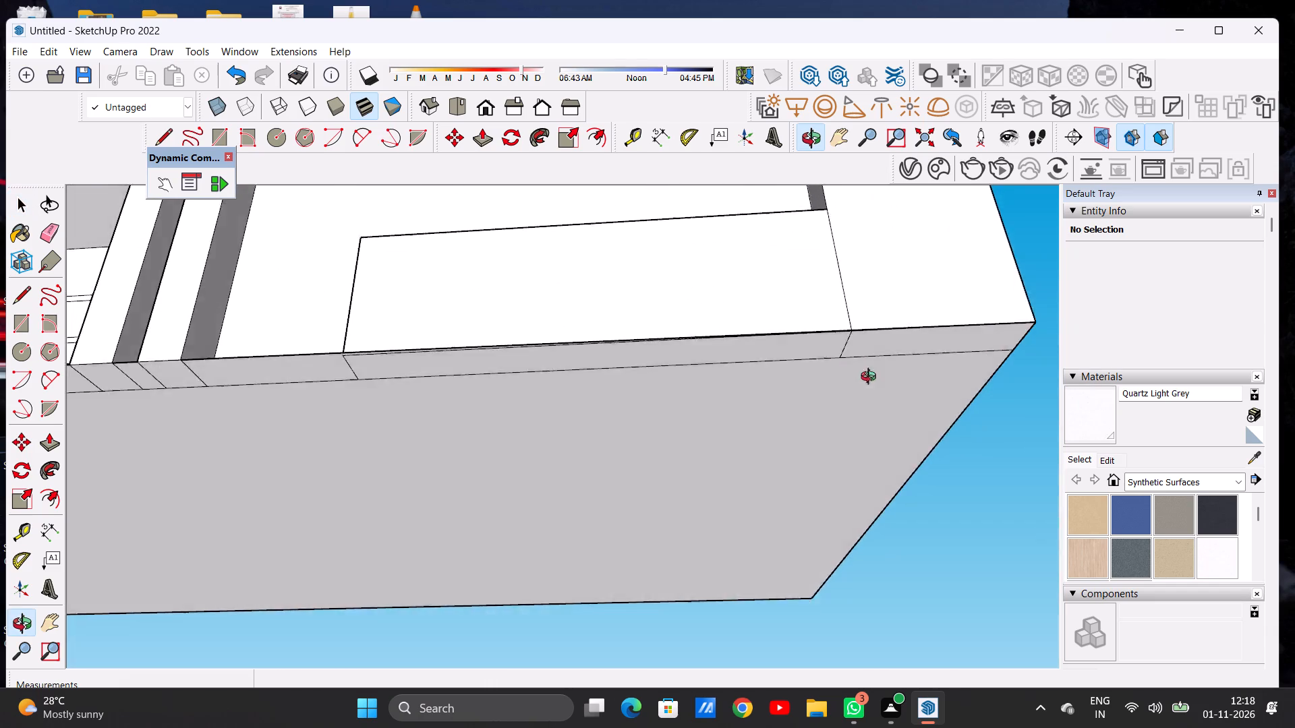
middle_drag(871, 378, 875, 311)
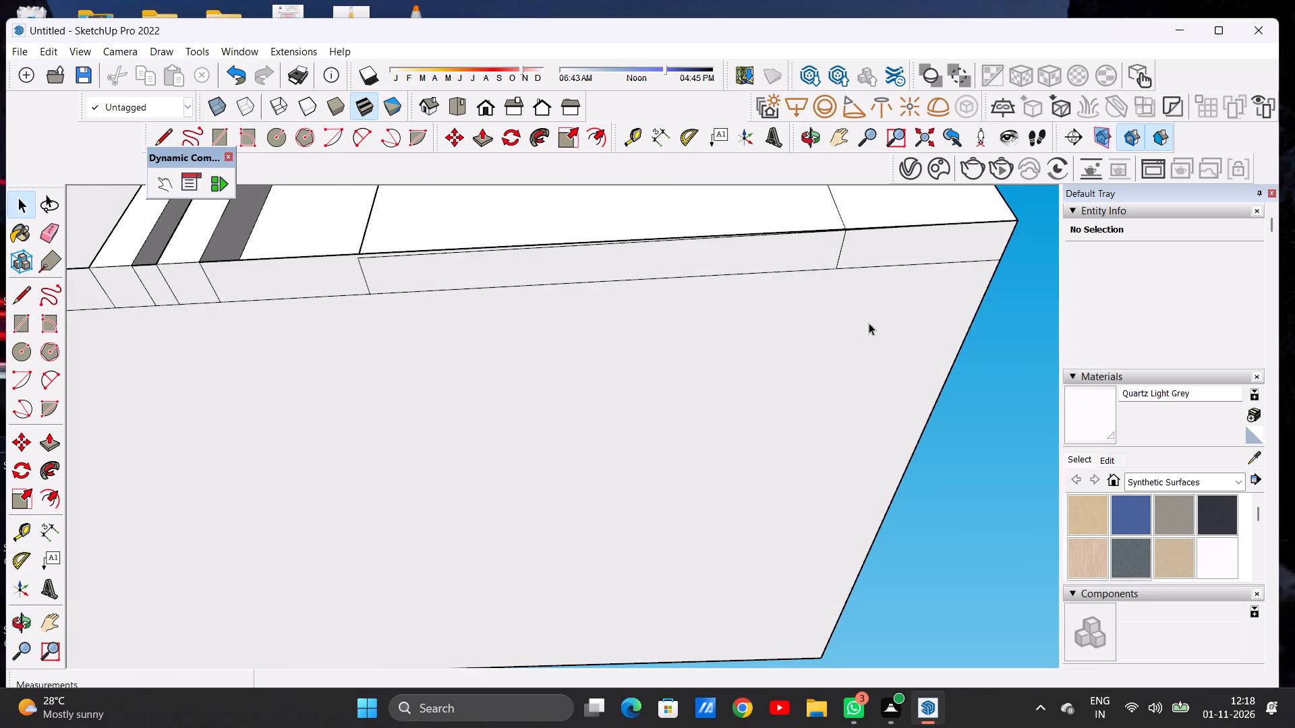
scroll(869, 323, down, 1)
middle_drag(869, 323, 875, 445)
scroll(881, 411, down, 15)
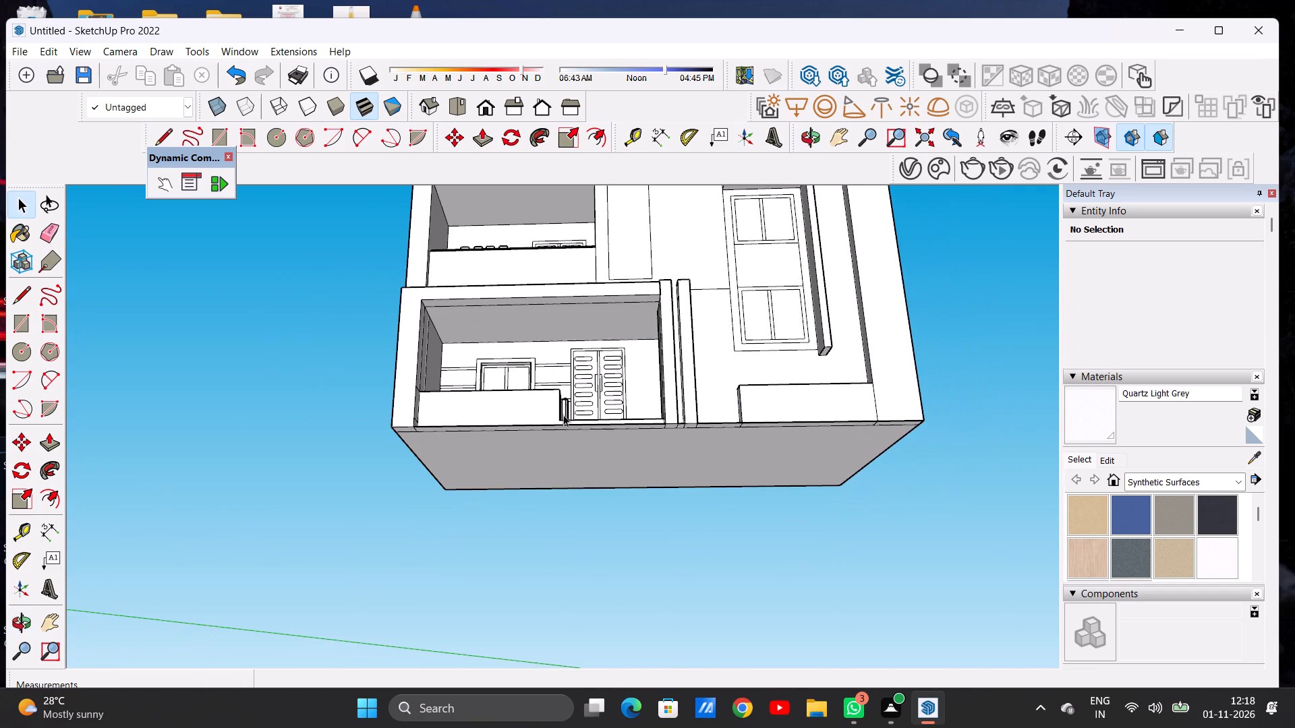
scroll(438, 421, up, 7)
scroll(426, 432, down, 1)
scroll(412, 423, up, 7)
middle_drag(399, 427, 371, 542)
scroll(371, 542, up, 2)
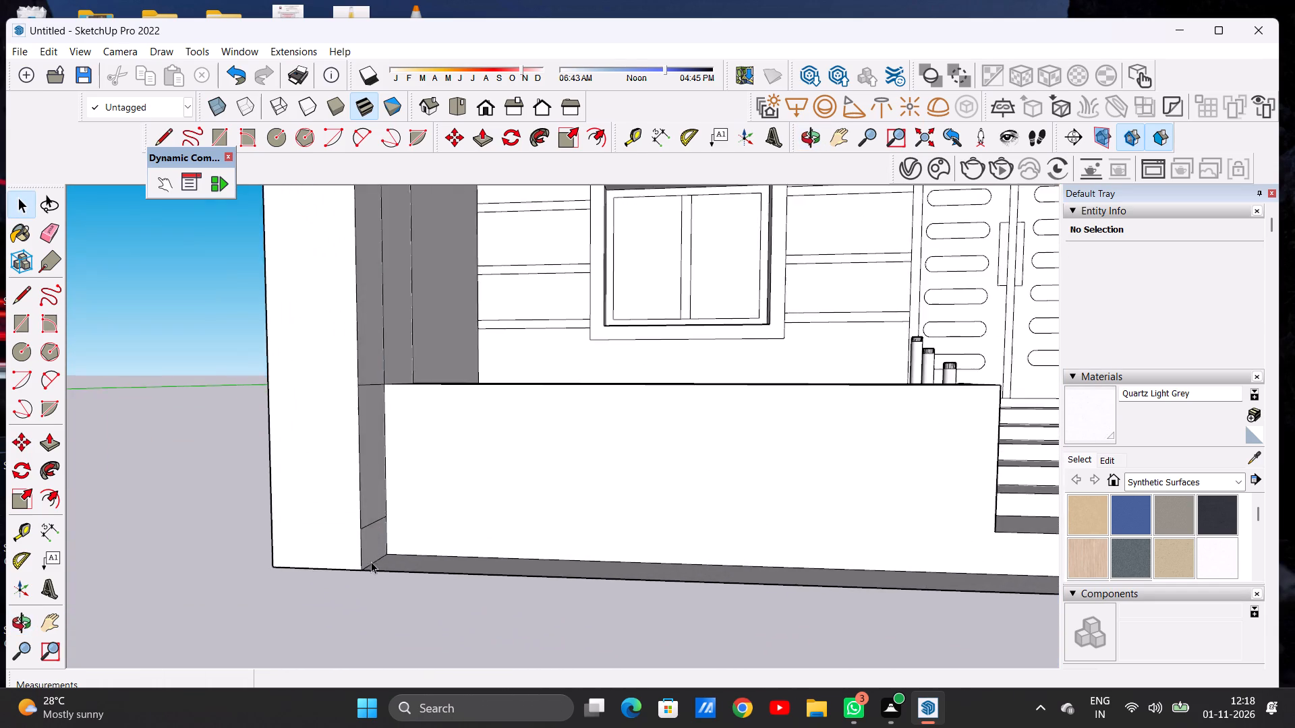
Examine how the outer porch pillar's base meets the floor strip and low wall at the front corner.
scroll(371, 562, up, 1)
scroll(360, 574, down, 1)
scroll(357, 578, up, 2)
scroll(368, 571, down, 1)
scroll(368, 571, up, 7)
scroll(368, 571, down, 1)
scroll(368, 571, up, 1)
middle_drag(367, 565, 367, 623)
scroll(398, 450, down, 8)
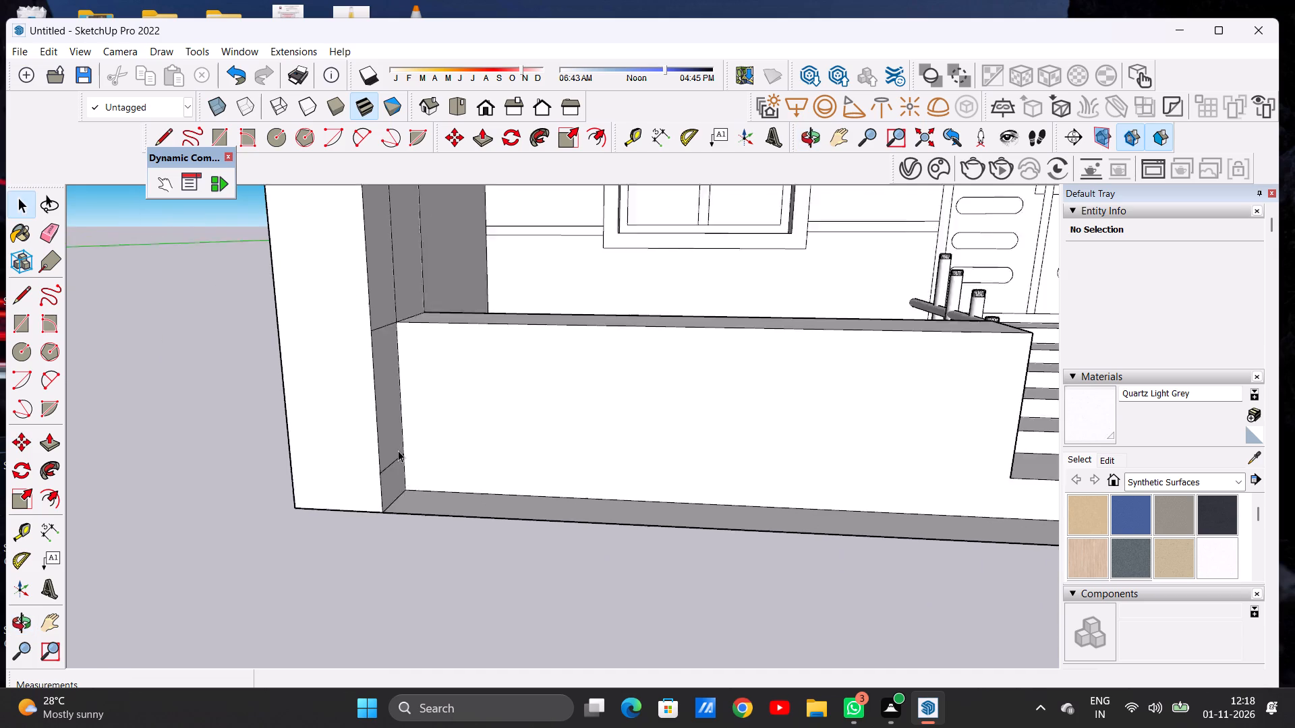
scroll(398, 450, down, 3)
scroll(398, 450, up, 1)
scroll(398, 449, down, 20)
scroll(522, 388, up, 1)
scroll(570, 391, down, 8)
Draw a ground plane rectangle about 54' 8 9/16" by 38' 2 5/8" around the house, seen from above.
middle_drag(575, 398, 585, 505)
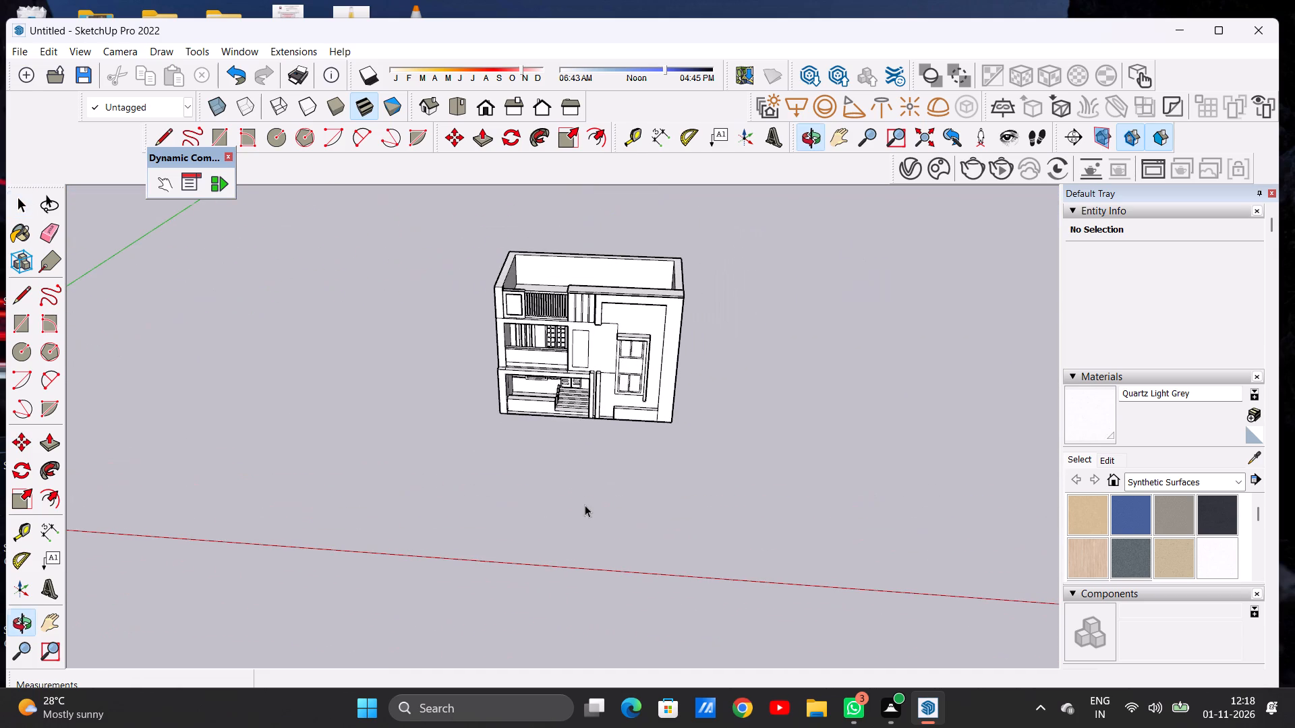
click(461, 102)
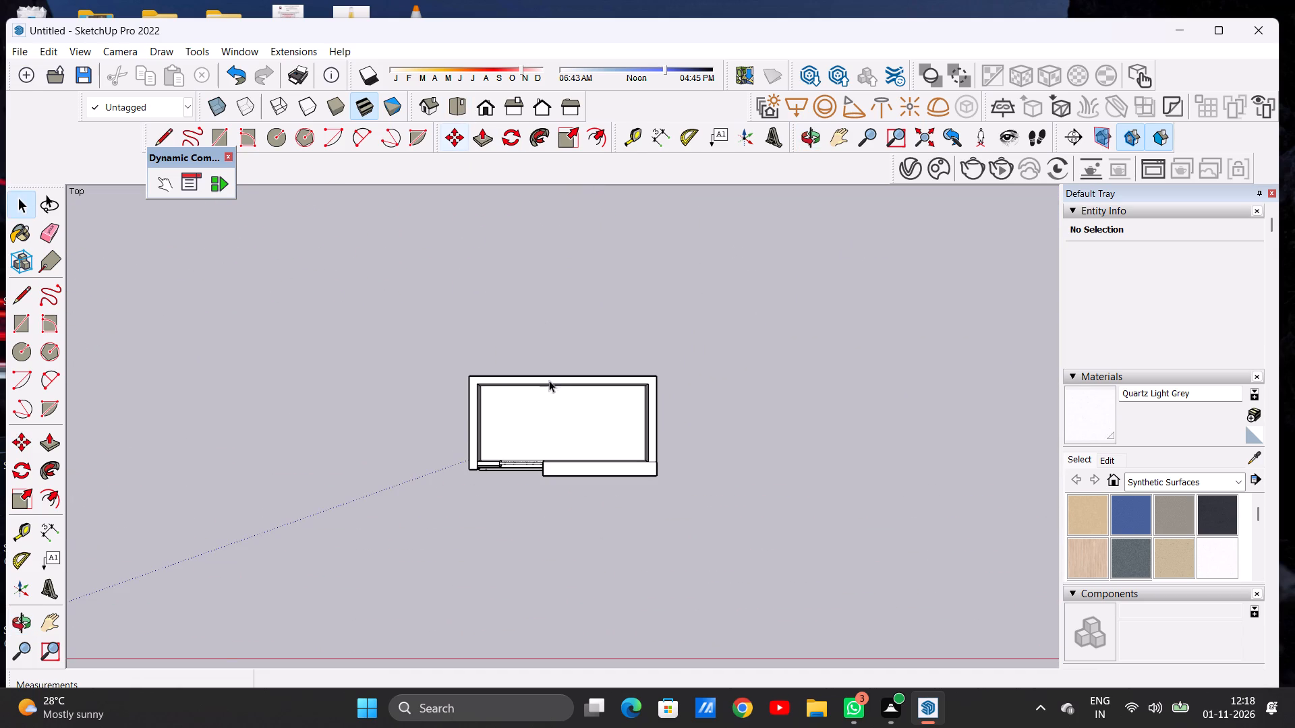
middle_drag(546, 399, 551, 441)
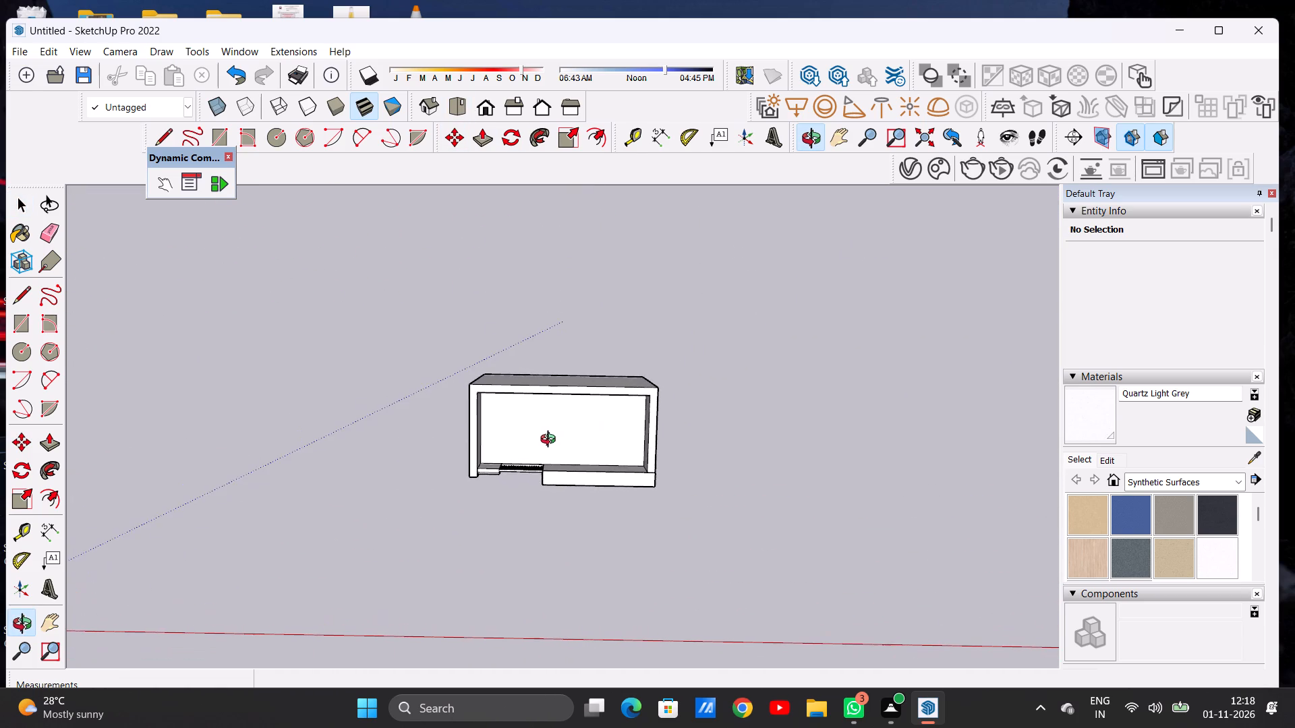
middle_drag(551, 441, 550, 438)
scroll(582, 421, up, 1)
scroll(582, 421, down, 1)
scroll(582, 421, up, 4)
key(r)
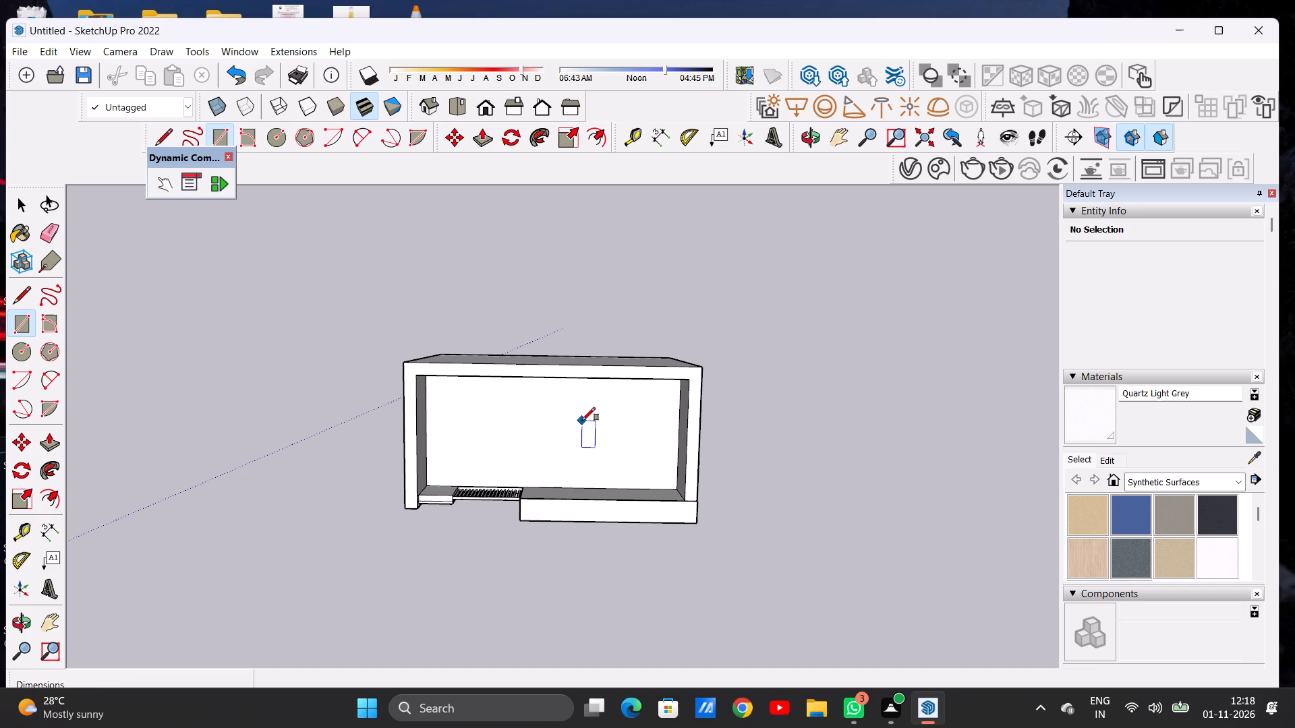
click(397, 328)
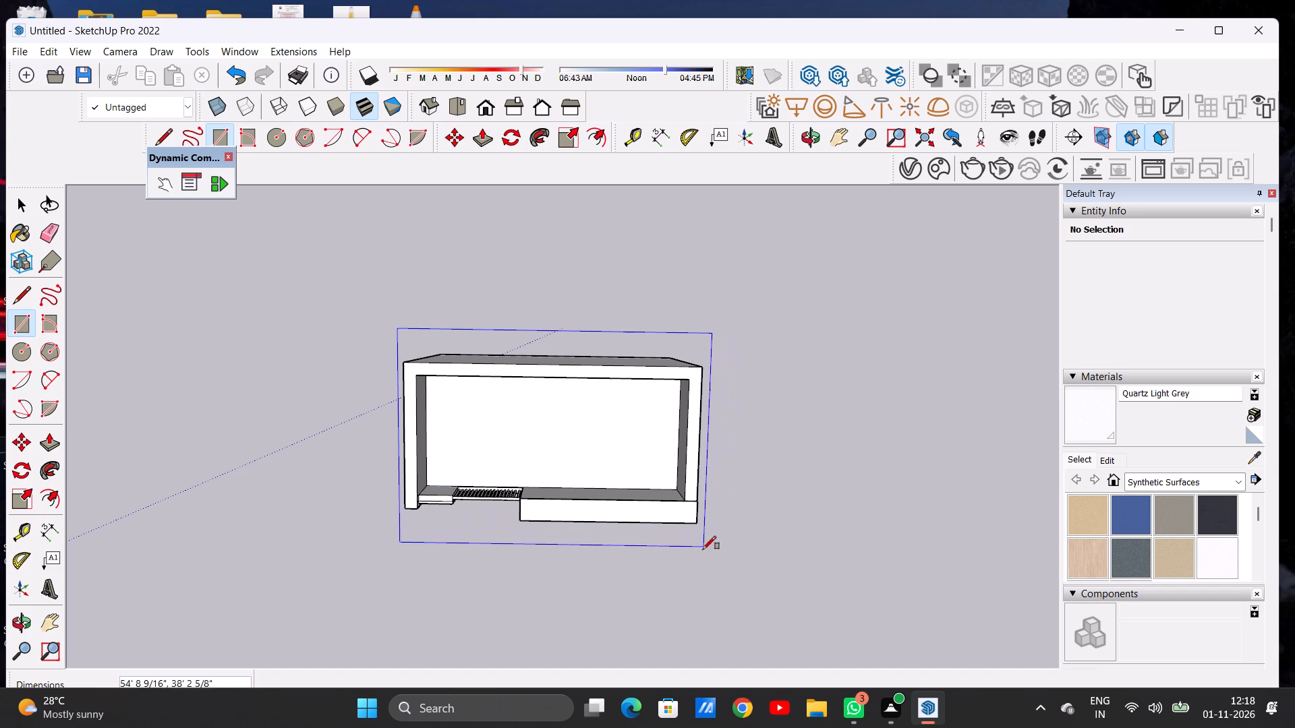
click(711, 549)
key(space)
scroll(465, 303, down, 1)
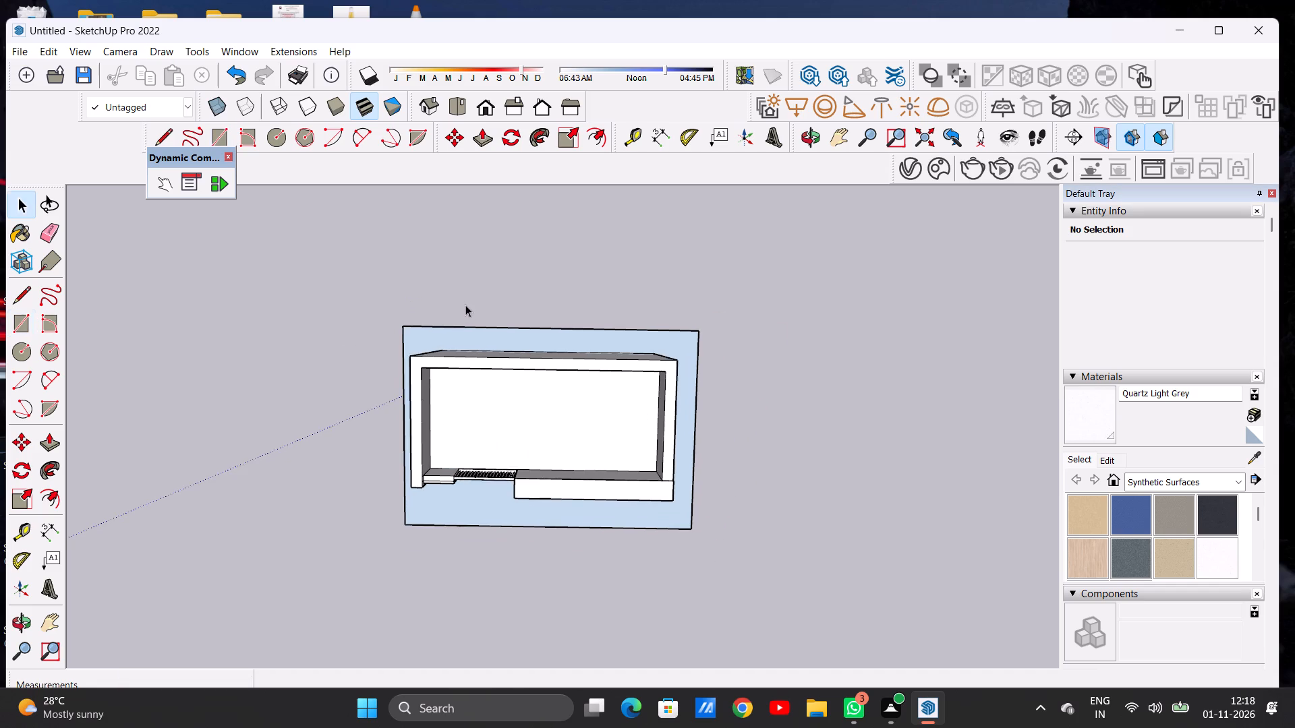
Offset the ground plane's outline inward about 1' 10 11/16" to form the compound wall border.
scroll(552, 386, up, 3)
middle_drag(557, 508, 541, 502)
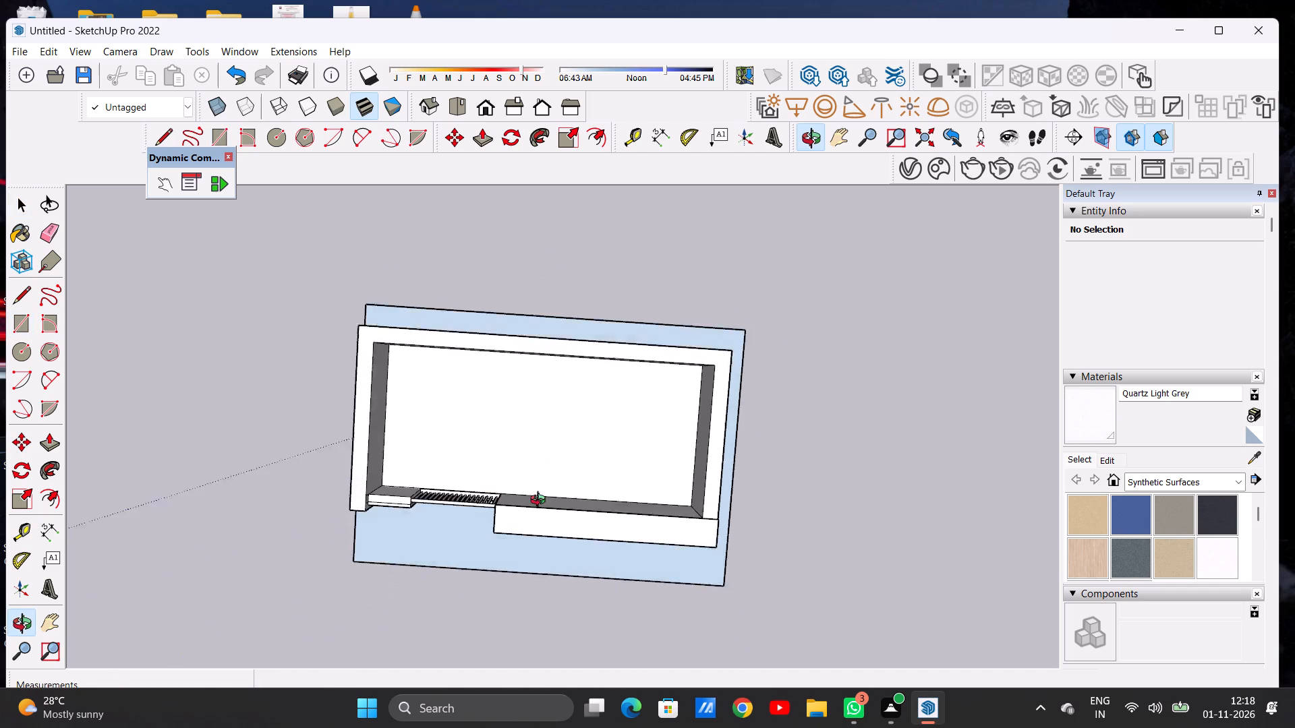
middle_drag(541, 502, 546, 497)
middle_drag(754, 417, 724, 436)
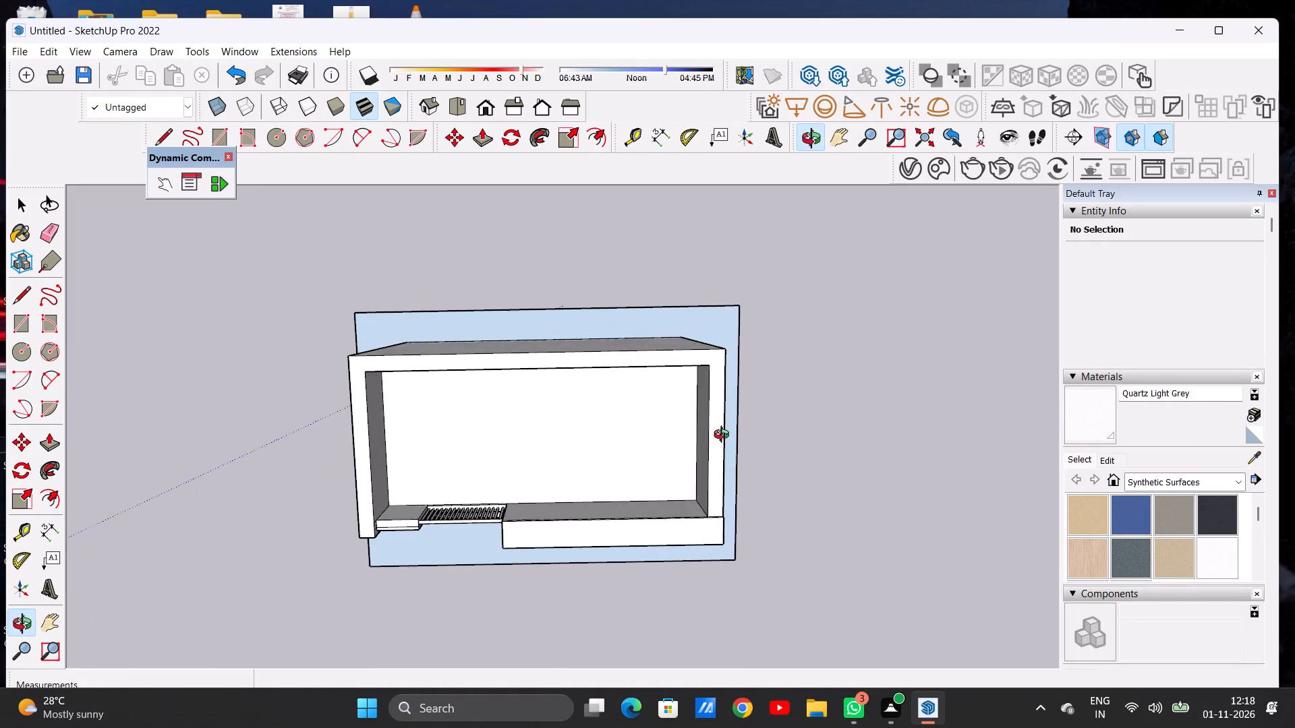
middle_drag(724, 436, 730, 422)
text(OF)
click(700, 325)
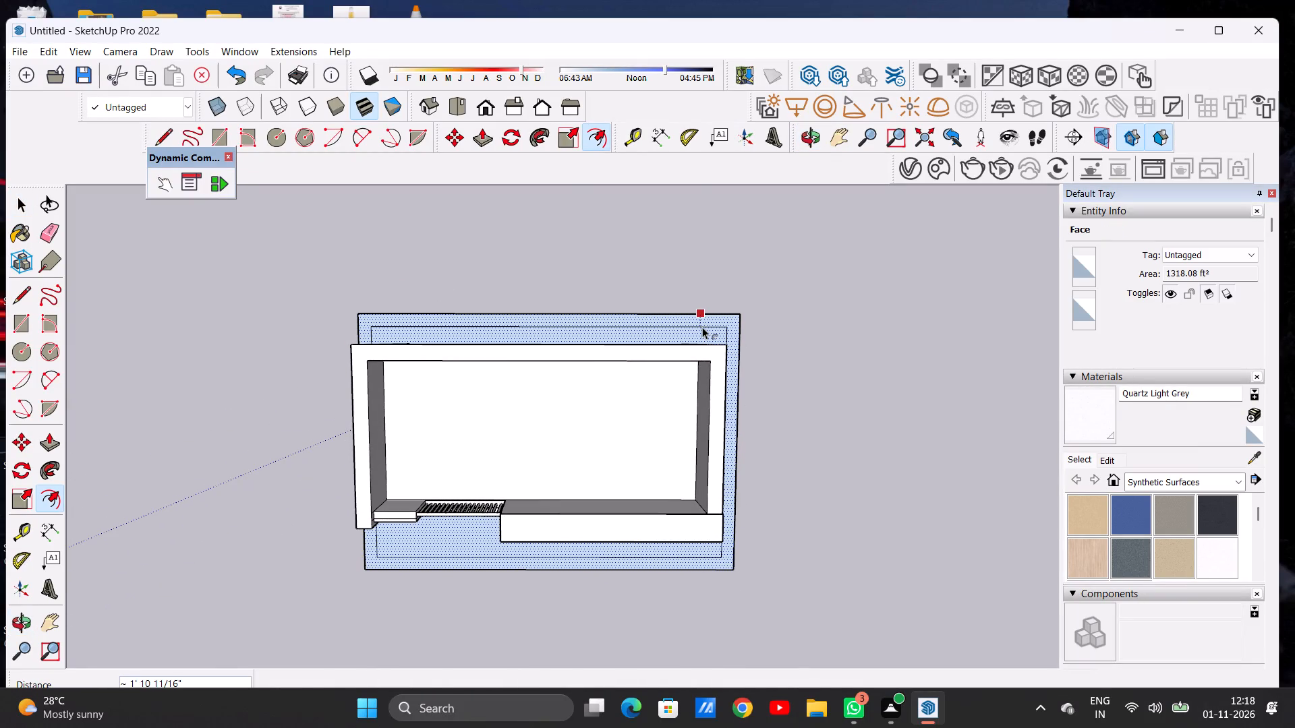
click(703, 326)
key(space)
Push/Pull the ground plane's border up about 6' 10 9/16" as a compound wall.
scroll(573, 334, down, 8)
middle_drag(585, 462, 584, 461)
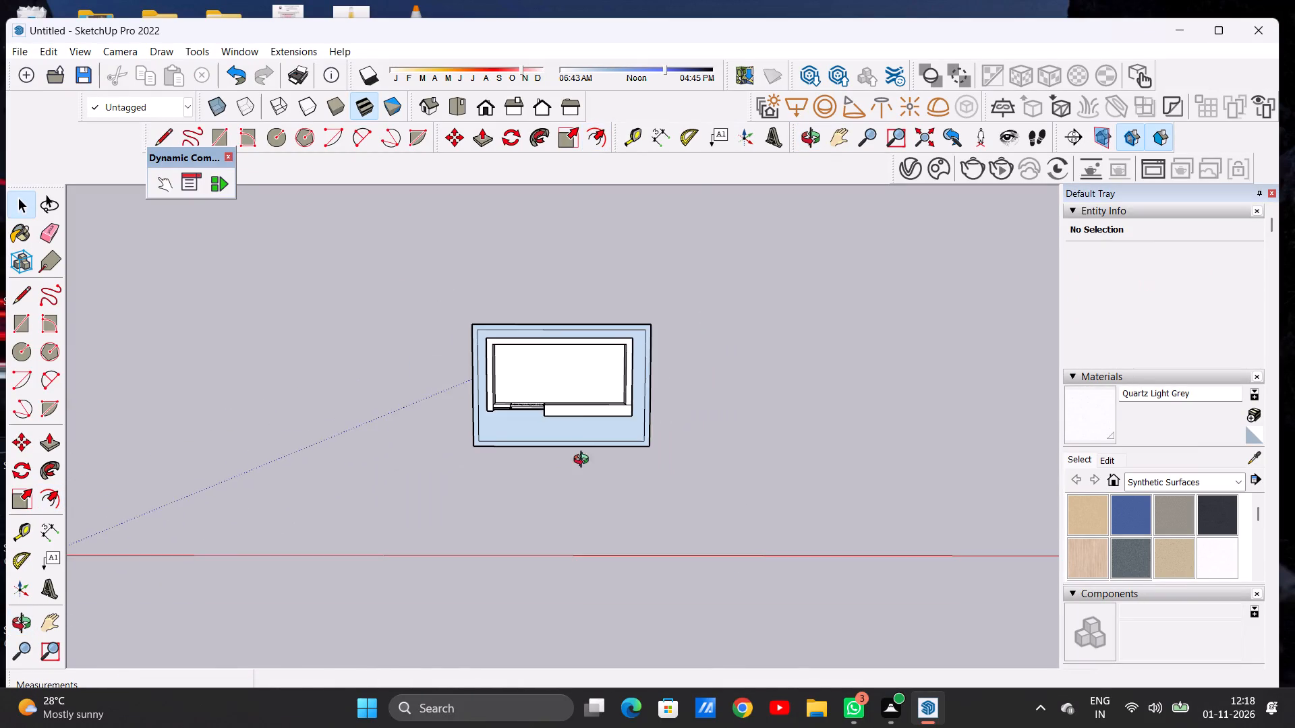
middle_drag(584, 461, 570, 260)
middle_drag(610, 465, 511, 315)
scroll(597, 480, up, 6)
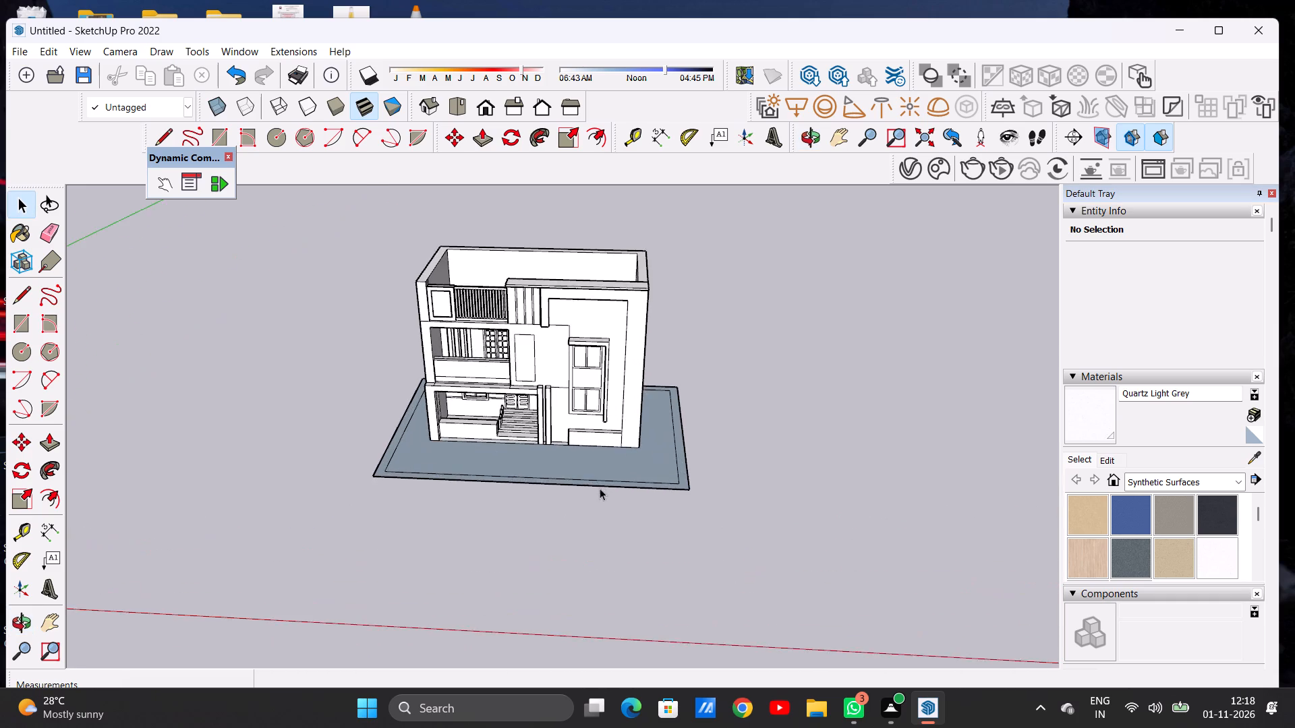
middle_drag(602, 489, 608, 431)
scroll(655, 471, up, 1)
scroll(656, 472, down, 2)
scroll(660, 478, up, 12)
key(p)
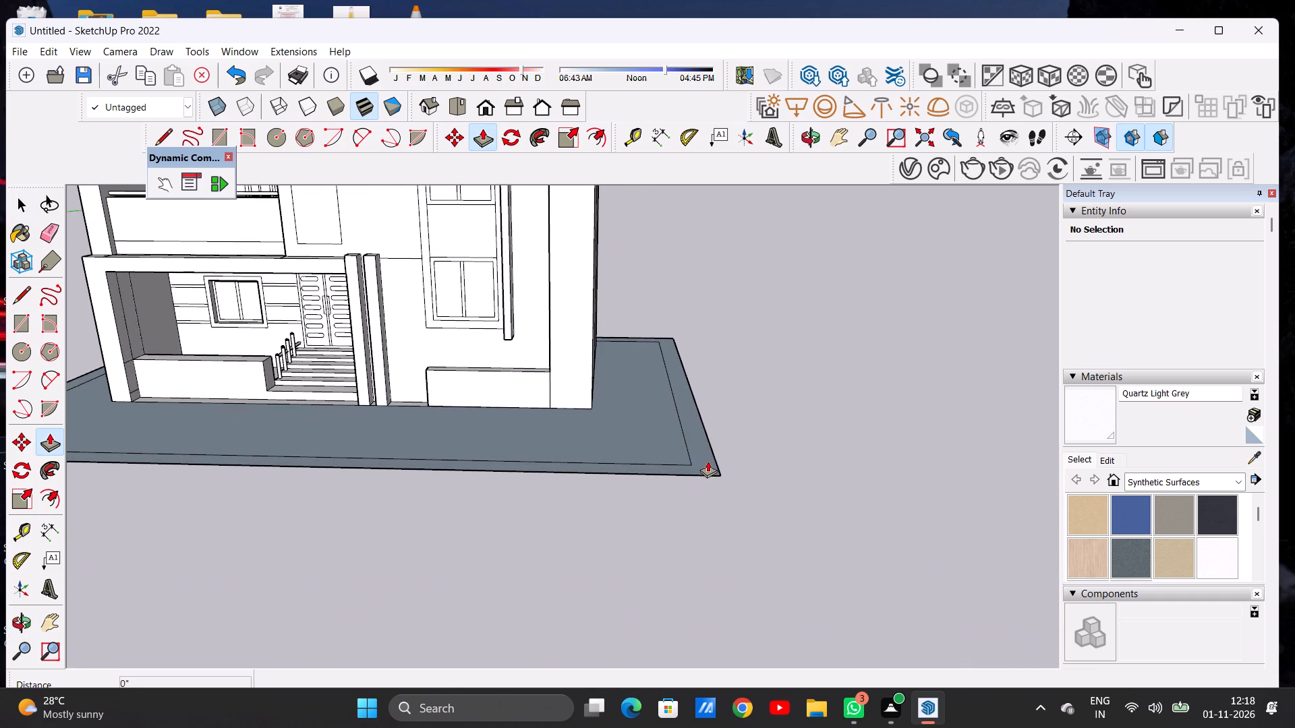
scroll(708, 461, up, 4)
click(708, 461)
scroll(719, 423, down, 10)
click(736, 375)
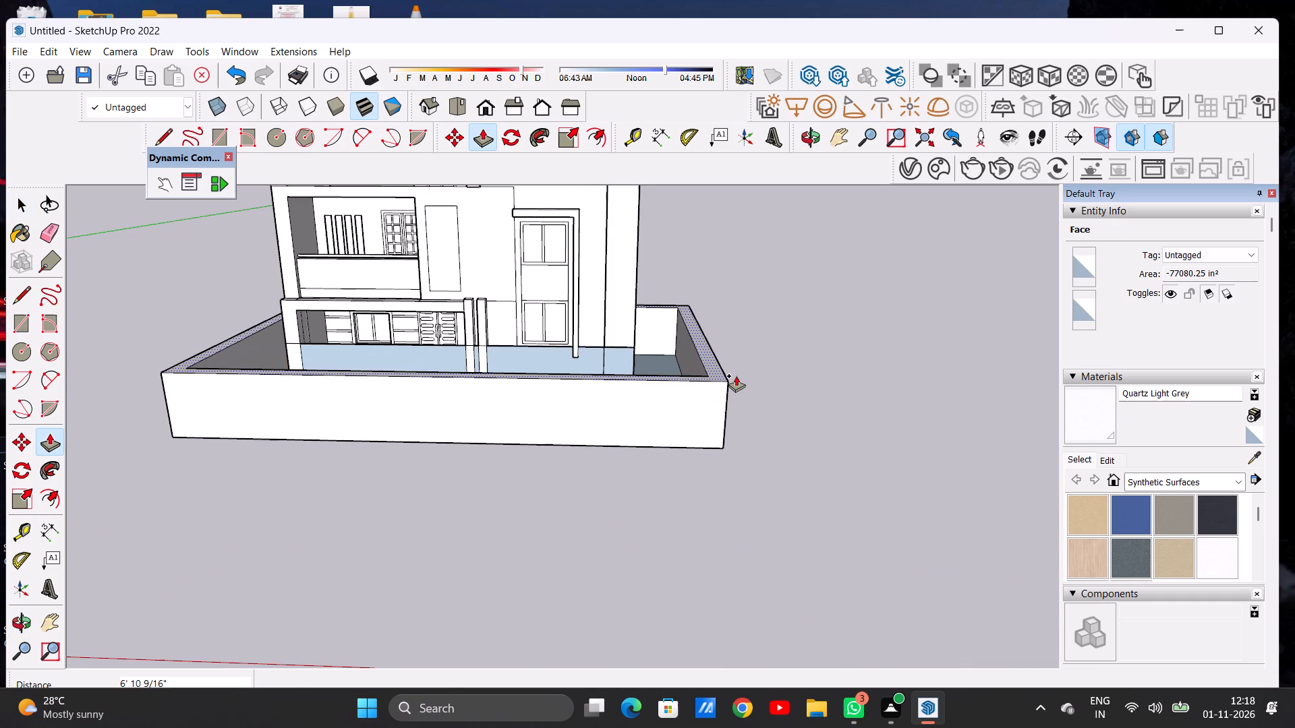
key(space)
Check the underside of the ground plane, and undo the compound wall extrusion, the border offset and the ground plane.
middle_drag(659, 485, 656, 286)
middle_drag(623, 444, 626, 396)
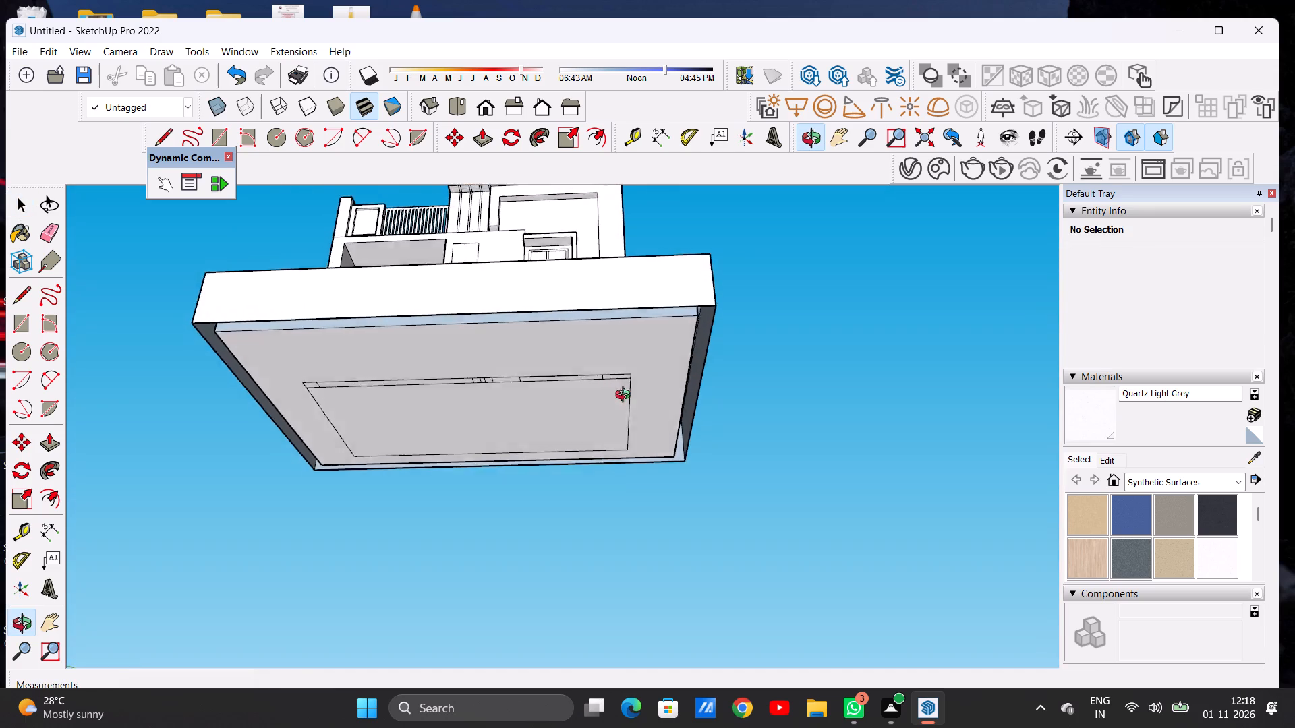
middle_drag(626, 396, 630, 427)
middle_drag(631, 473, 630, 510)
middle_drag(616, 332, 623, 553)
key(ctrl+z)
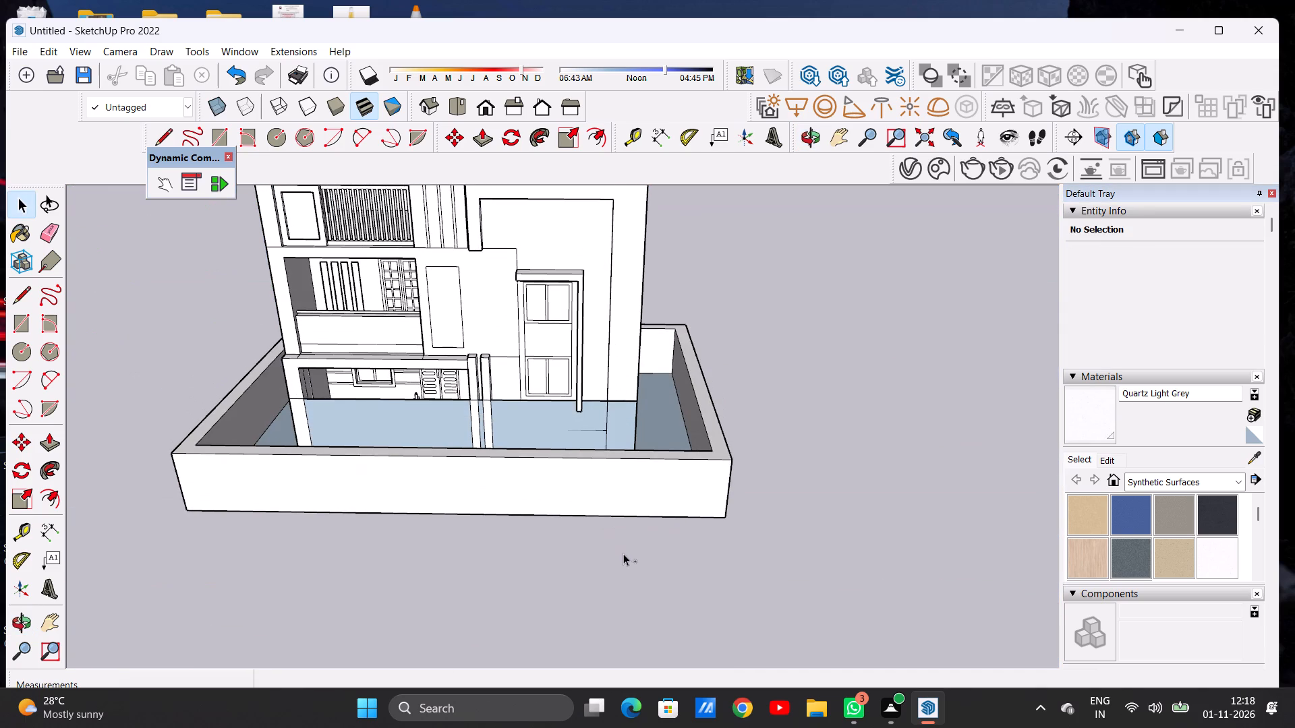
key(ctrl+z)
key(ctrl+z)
Examine the porch's front base edge, its outer corner and the underside of the house for misaligned faces.
scroll(496, 450, up, 3)
scroll(496, 453, down, 1)
scroll(495, 456, up, 7)
scroll(436, 468, down, 1)
scroll(436, 468, up, 1)
middle_drag(503, 466, 495, 513)
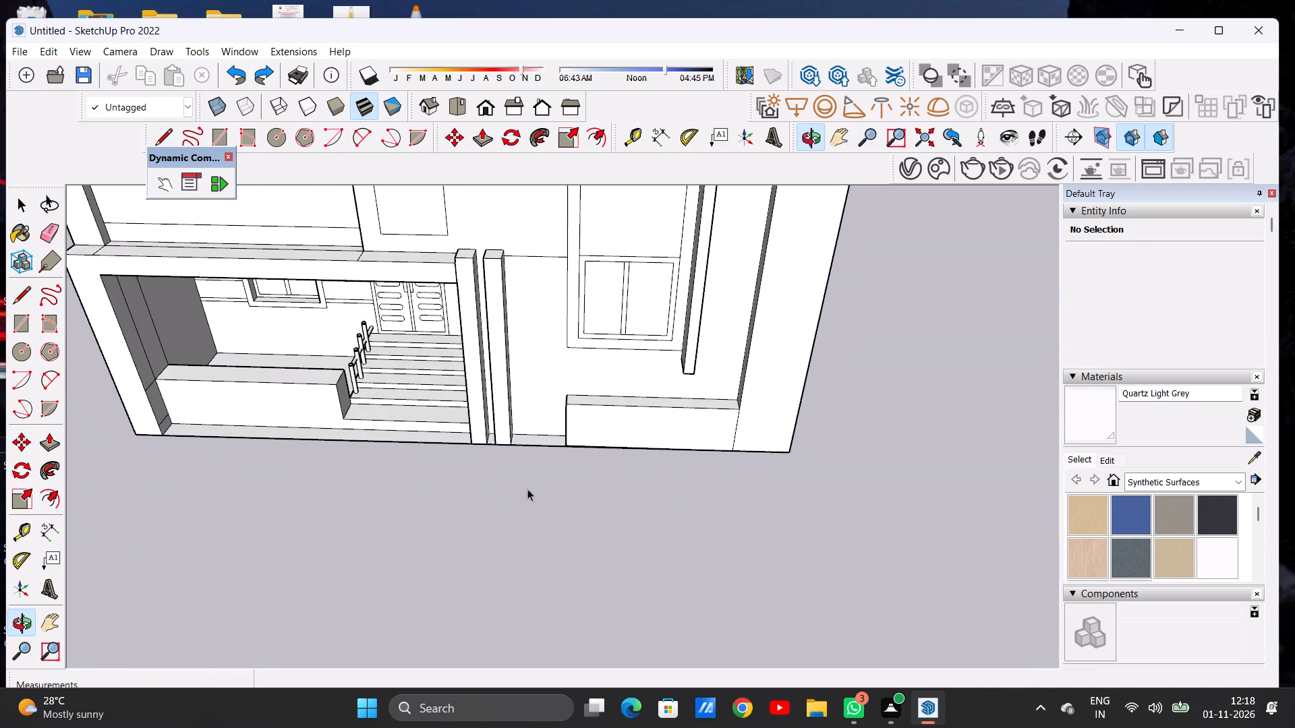
scroll(711, 382, down, 9)
middle_drag(500, 415, 339, 343)
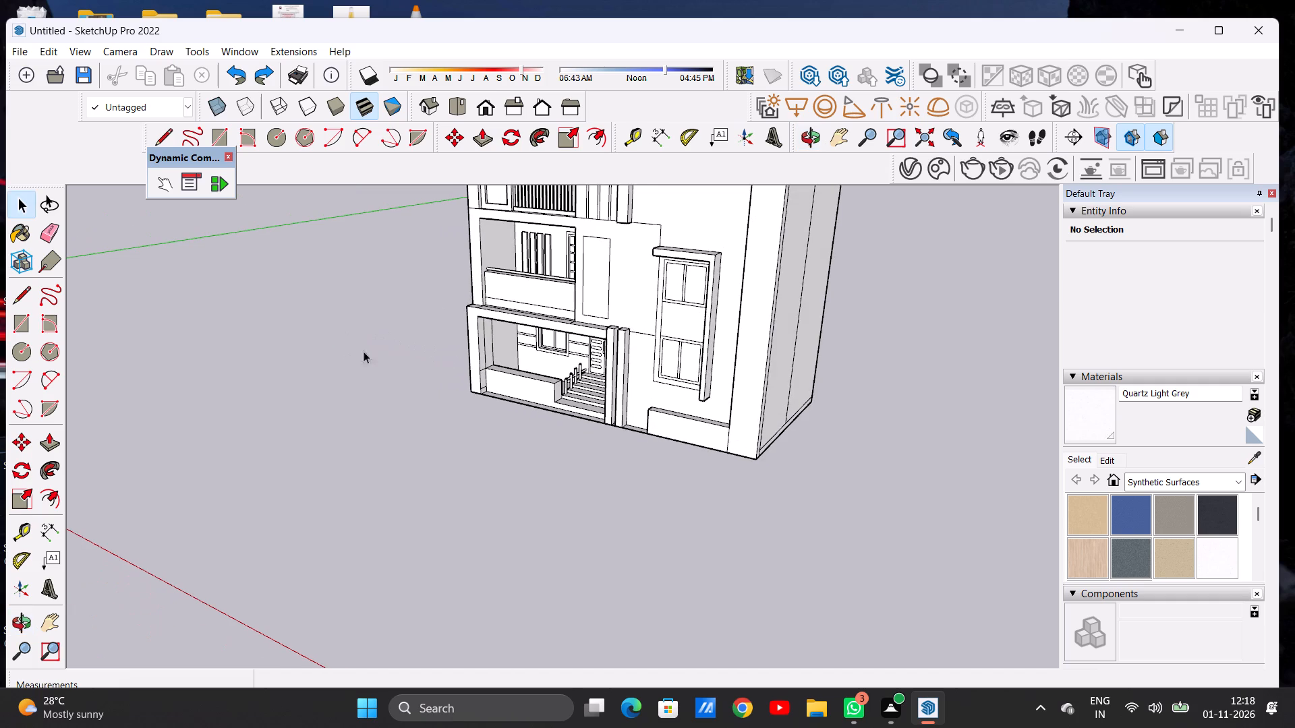
scroll(505, 381, up, 5)
scroll(495, 389, down, 1)
scroll(493, 390, up, 17)
scroll(422, 336, down, 9)
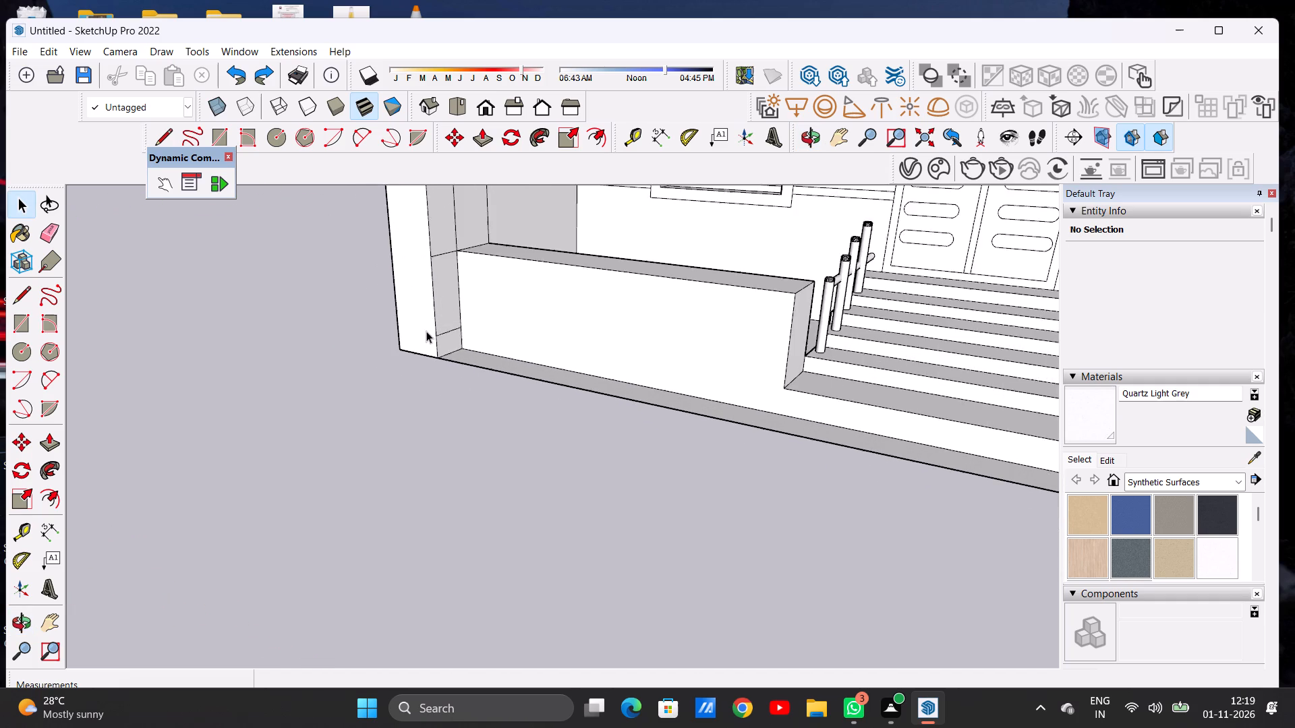
scroll(444, 334, down, 5)
middle_drag(468, 335, 602, 414)
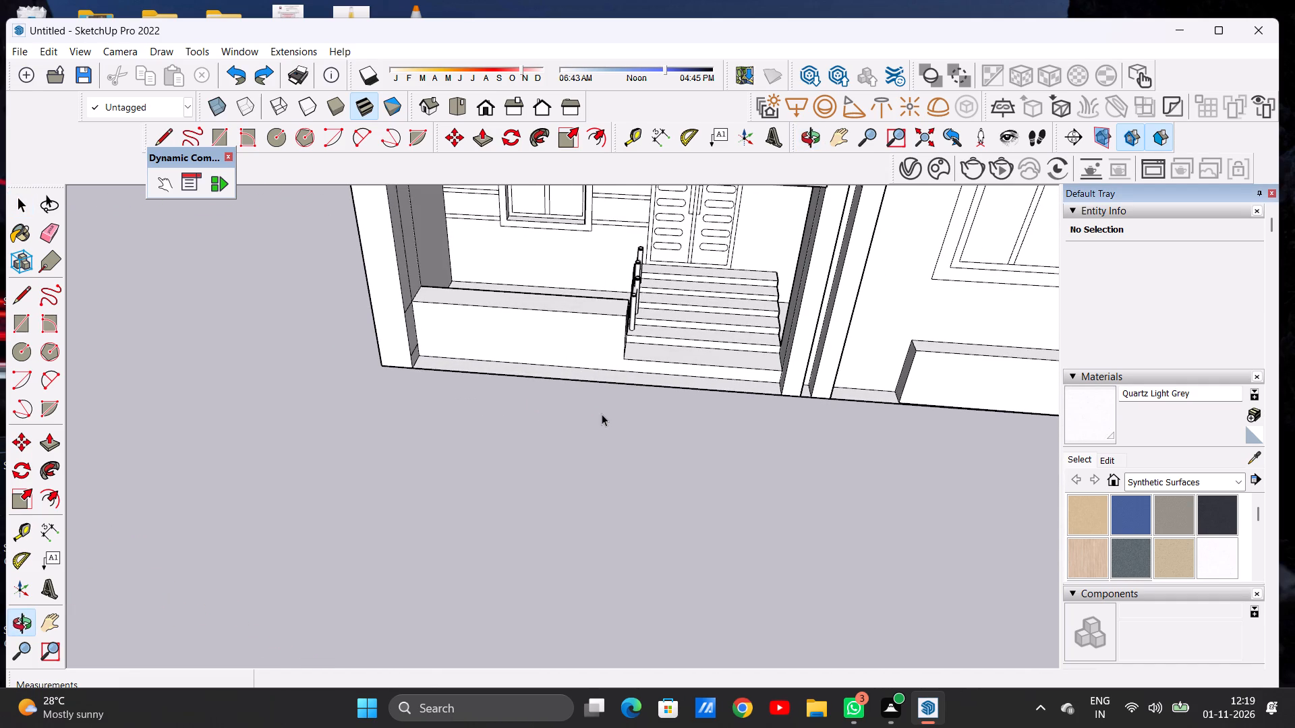
scroll(511, 369, down, 5)
scroll(488, 374, up, 1)
middle_drag(425, 384, 588, 333)
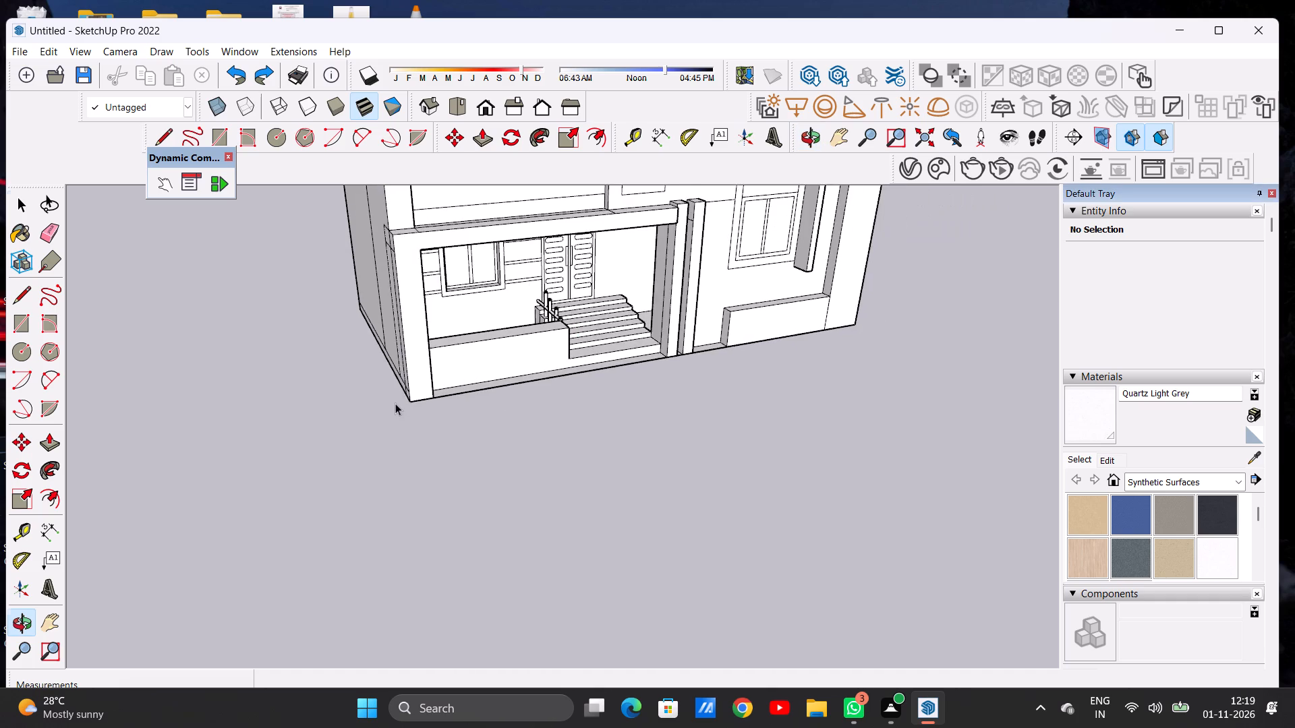
scroll(395, 402, up, 14)
middle_drag(419, 432, 634, 309)
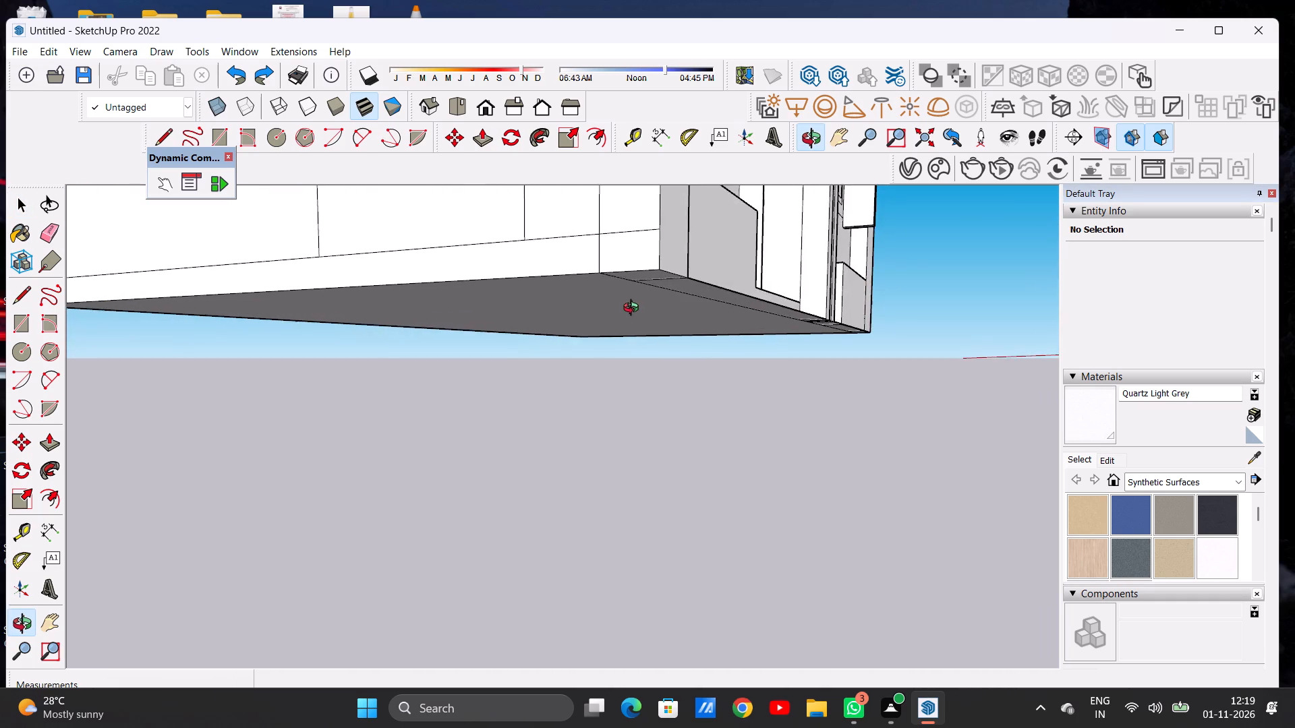
middle_drag(634, 309, 351, 421)
scroll(370, 414, up, 1)
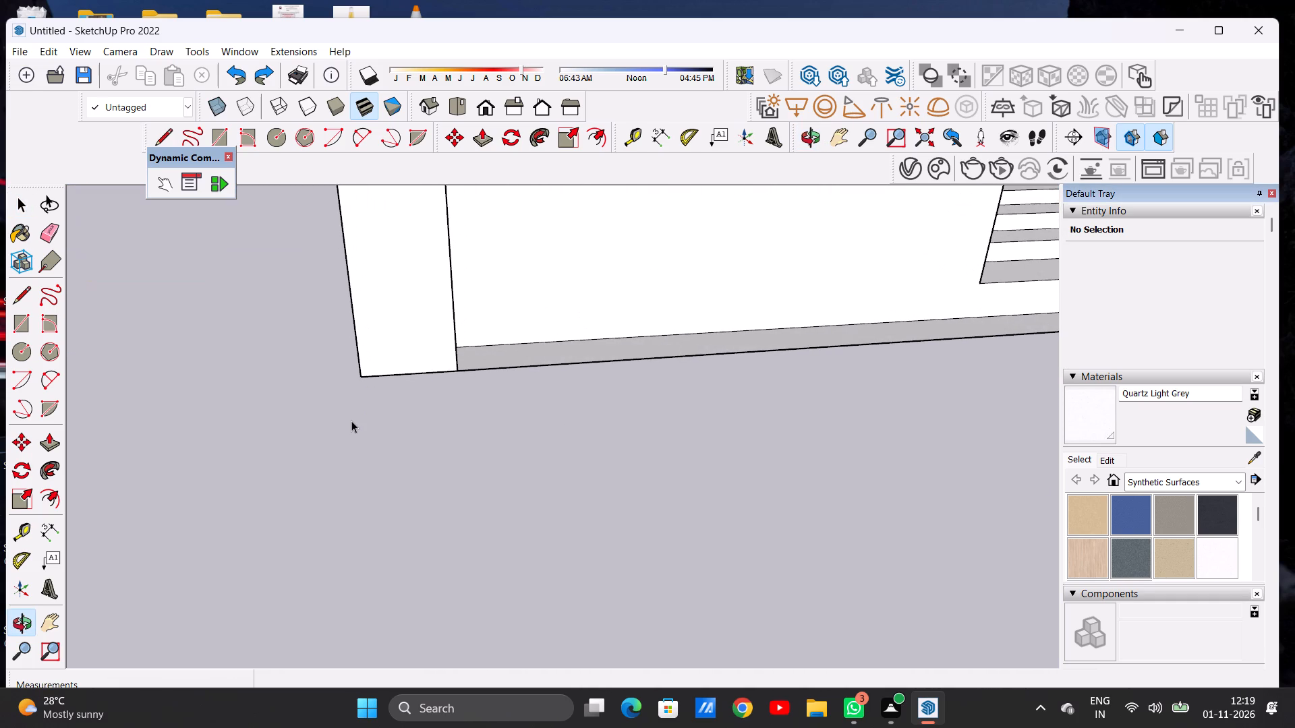
scroll(363, 404, down, 15)
scroll(488, 385, down, 3)
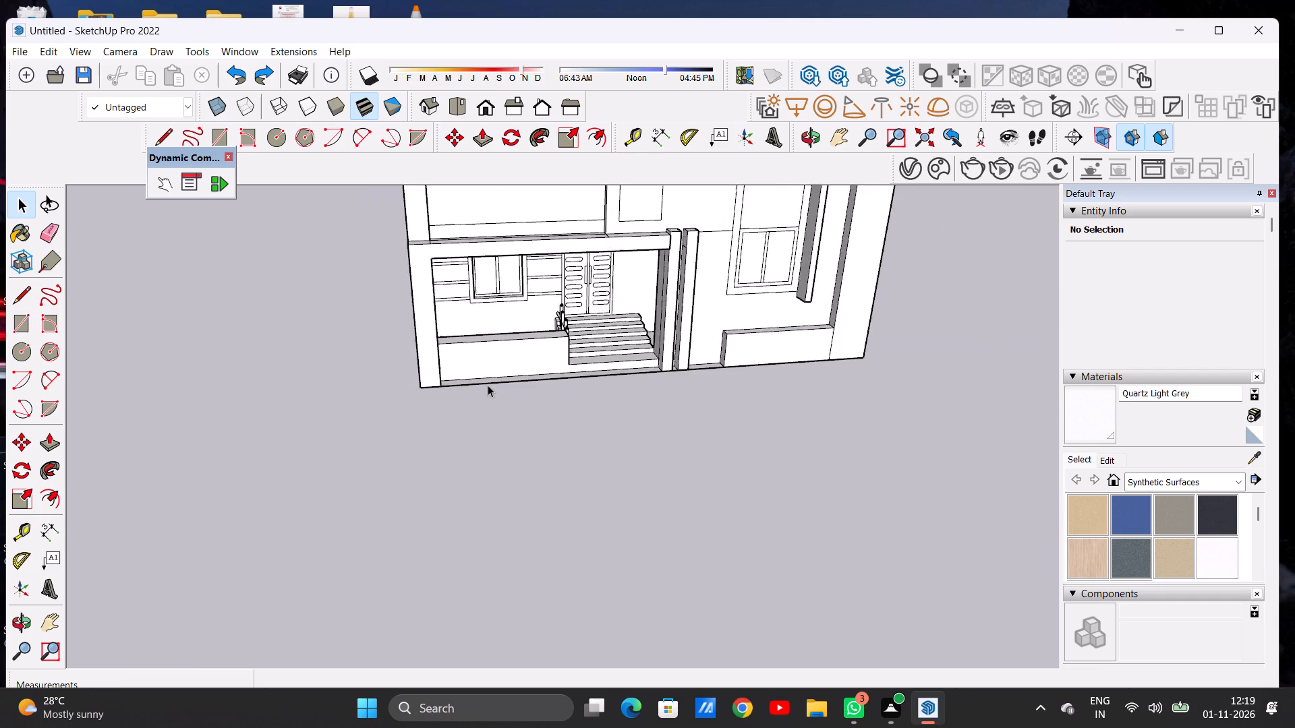
scroll(488, 385, down, 12)
middle_drag(681, 363, 583, 332)
scroll(585, 368, up, 7)
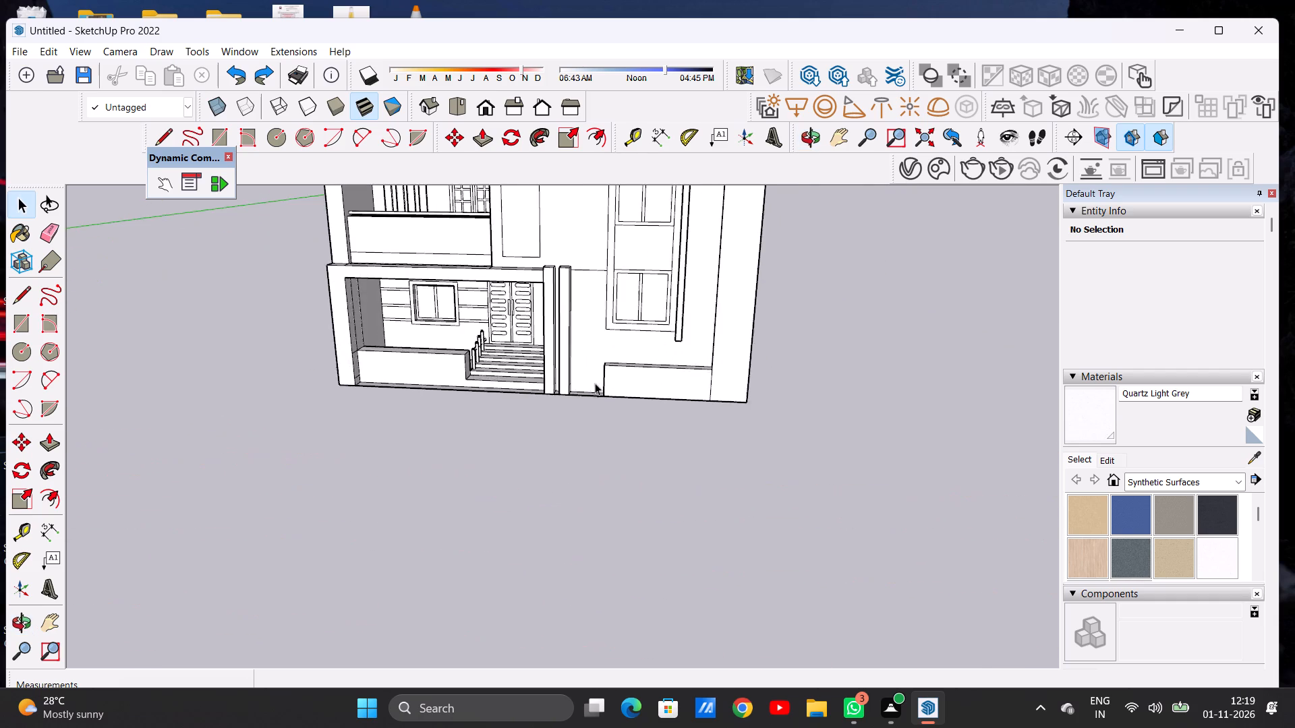
Examine the floor strip between the slim pillars and the low block under the tall window, including its front edge.
scroll(595, 383, up, 5)
scroll(592, 388, down, 1)
scroll(592, 388, up, 2)
middle_drag(567, 385, 604, 573)
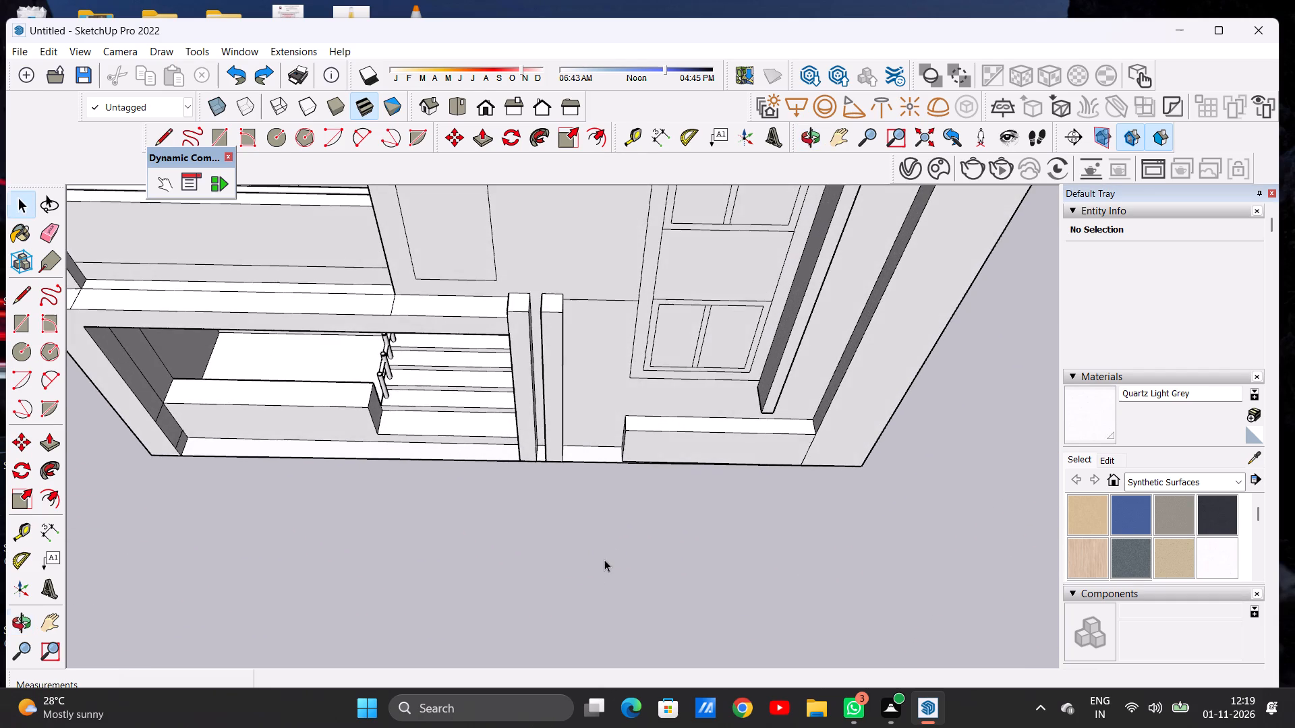
scroll(604, 506, up, 8)
scroll(603, 424, up, 9)
click(603, 424)
scroll(603, 424, down, 9)
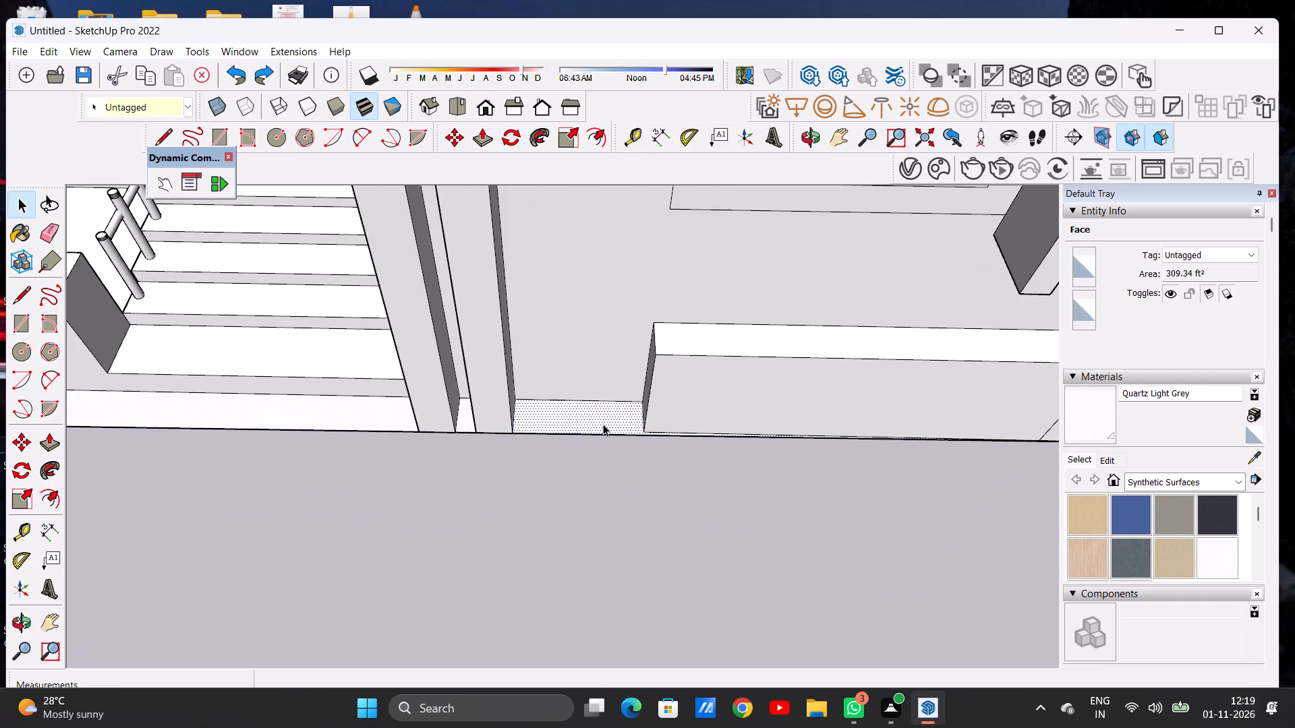
scroll(603, 424, down, 5)
click(645, 475)
click(641, 477)
scroll(644, 445, up, 5)
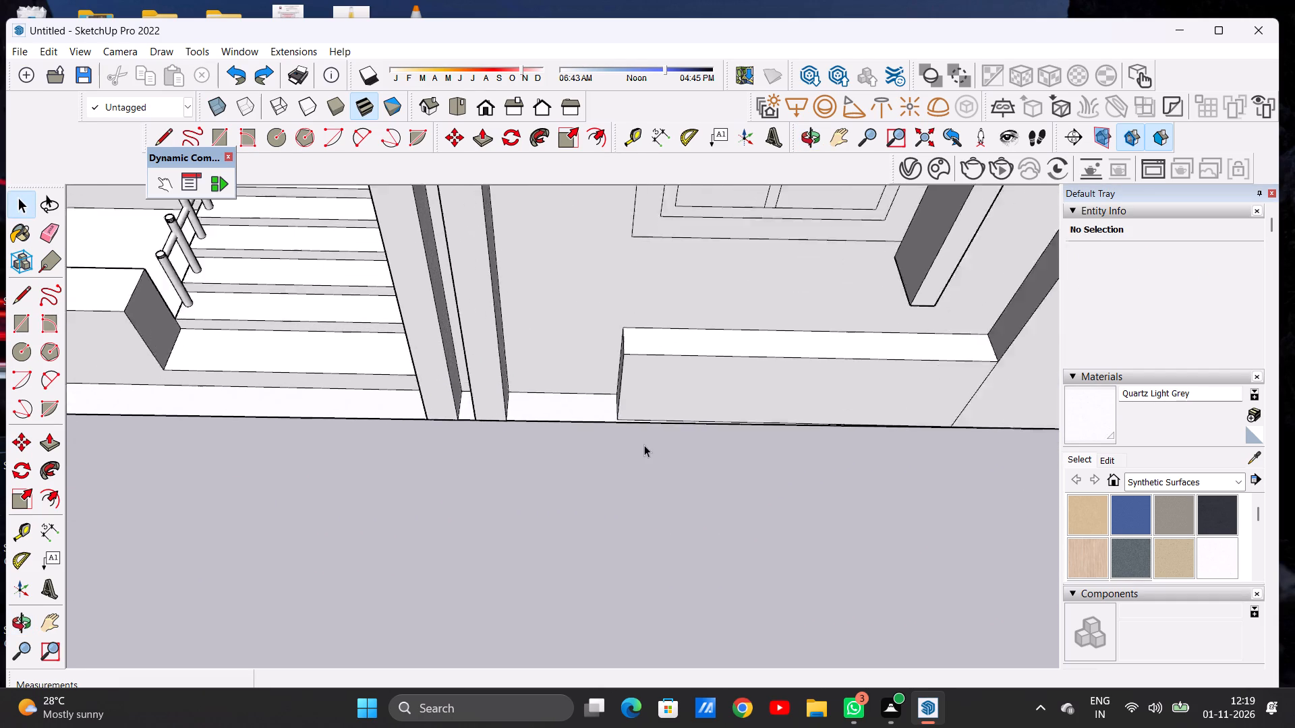
scroll(644, 445, up, 2)
scroll(645, 402, down, 1)
scroll(644, 400, up, 18)
scroll(585, 427, down, 15)
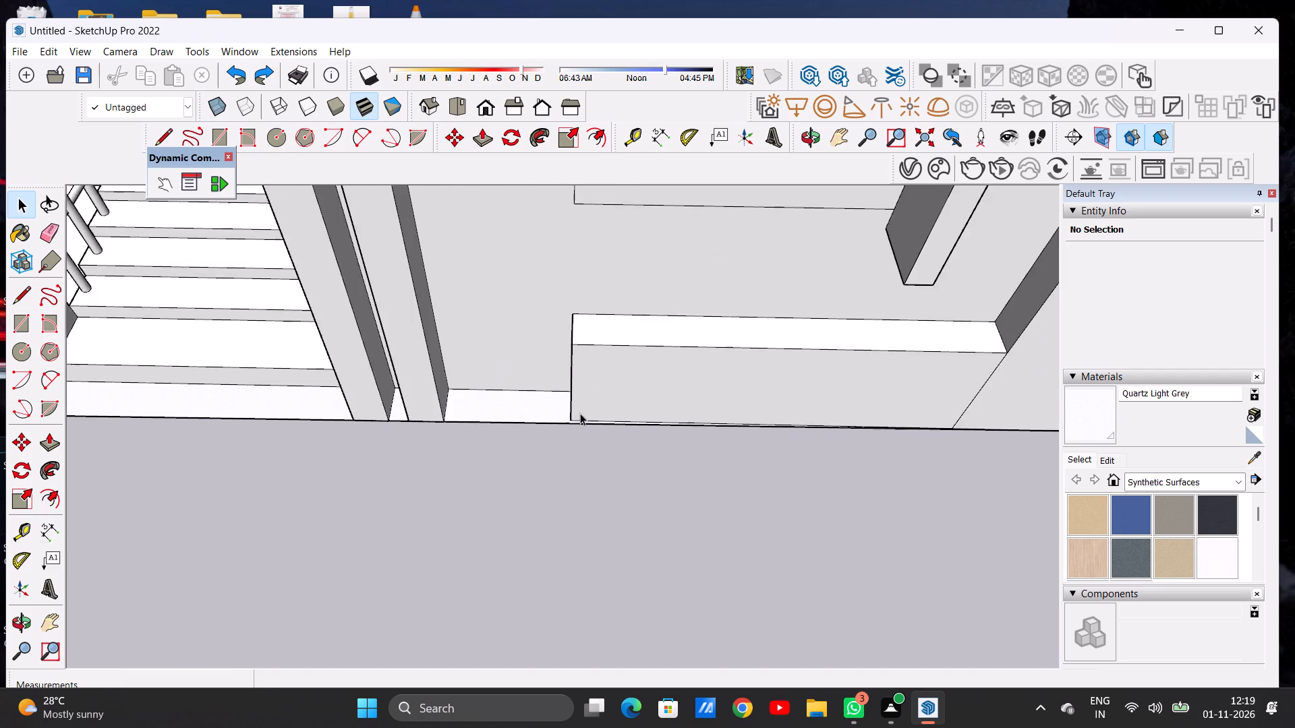
scroll(580, 413, down, 4)
middle_drag(772, 419, 789, 292)
scroll(576, 466, up, 11)
scroll(564, 367, down, 1)
scroll(564, 367, up, 2)
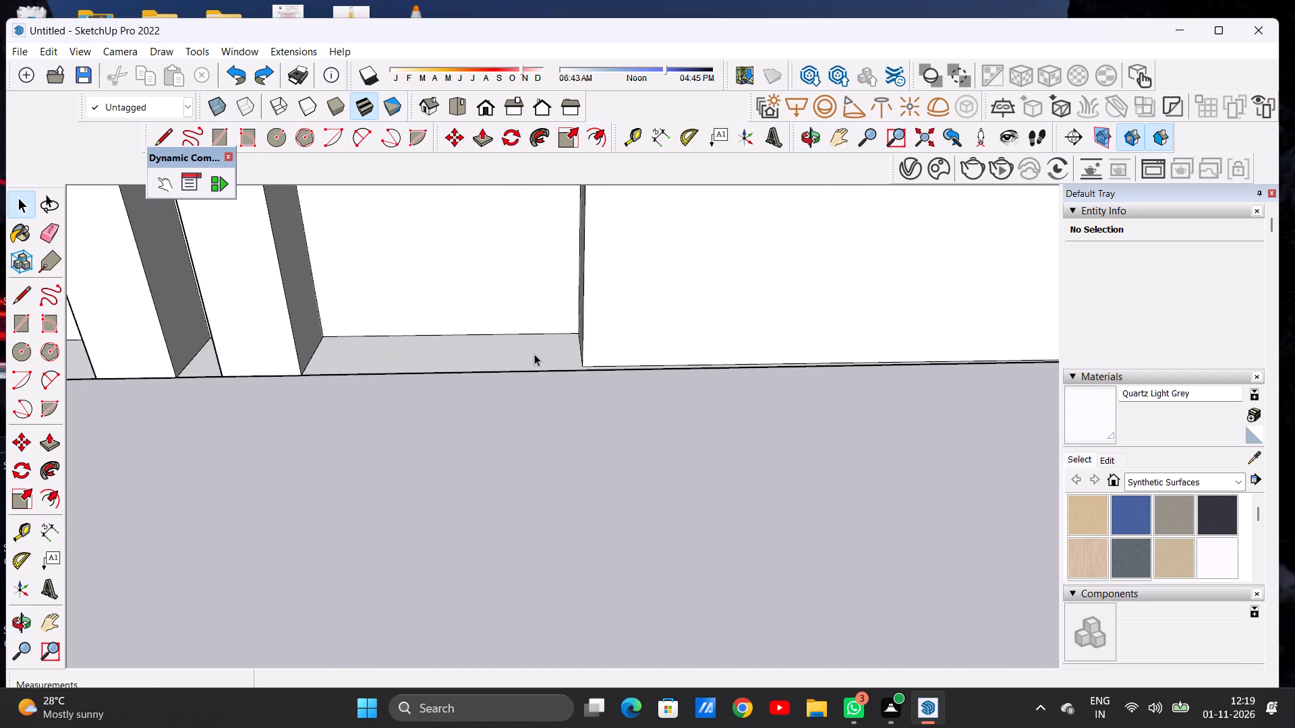
Pull the front face of the low block under the tall window forward about 5/16", flush with the floor strip's front edge.
middle_drag(532, 354, 614, 507)
key(p)
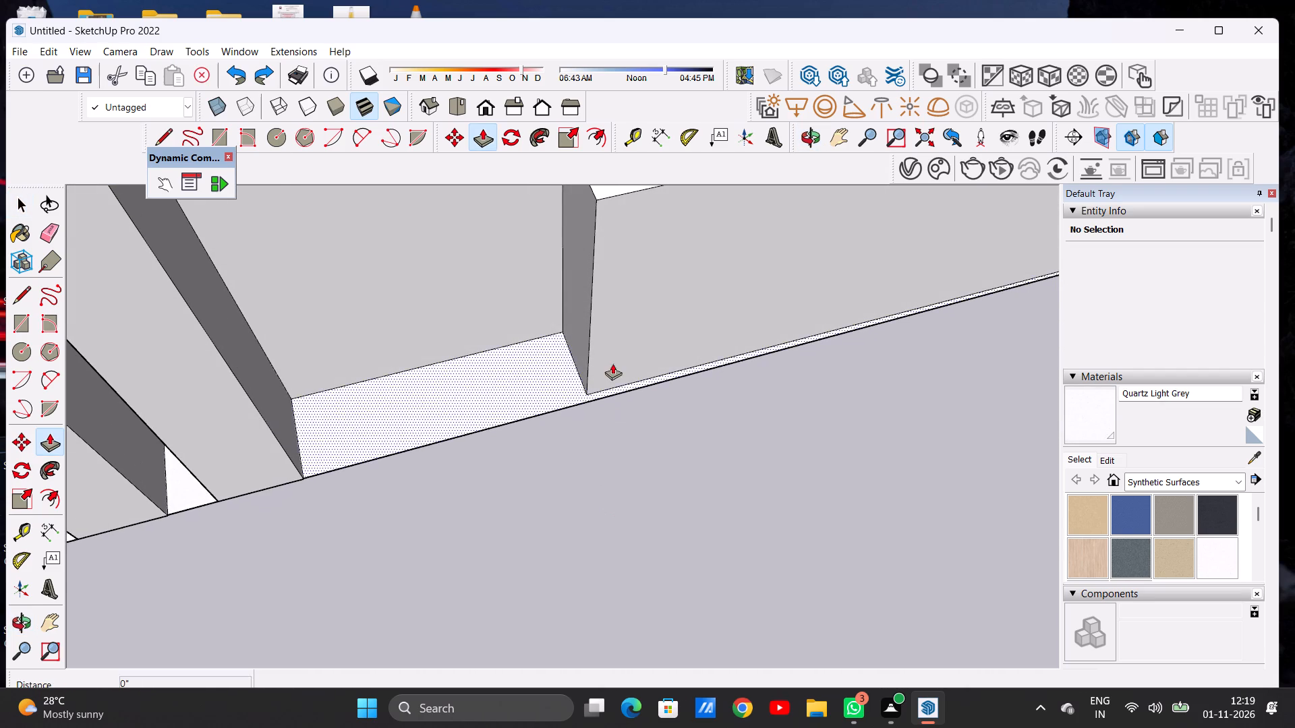
scroll(601, 350, up, 7)
click(601, 349)
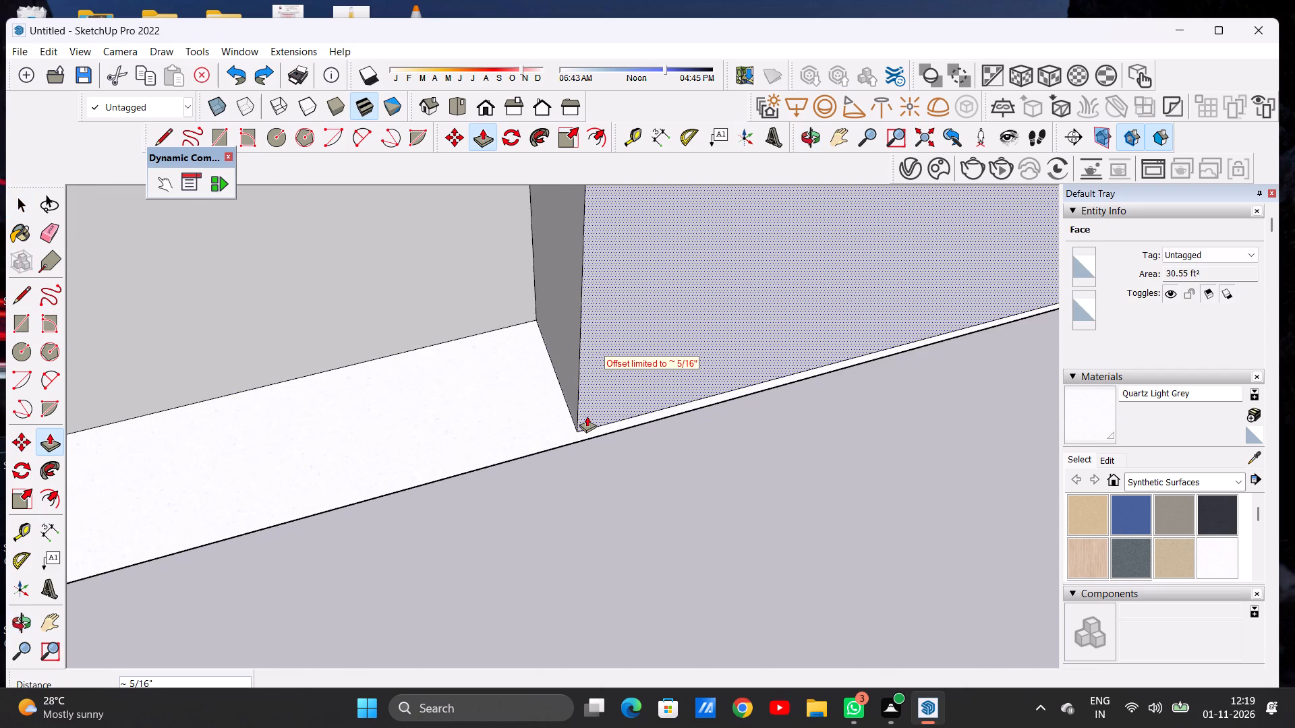
click(587, 416)
click(581, 433)
key(space)
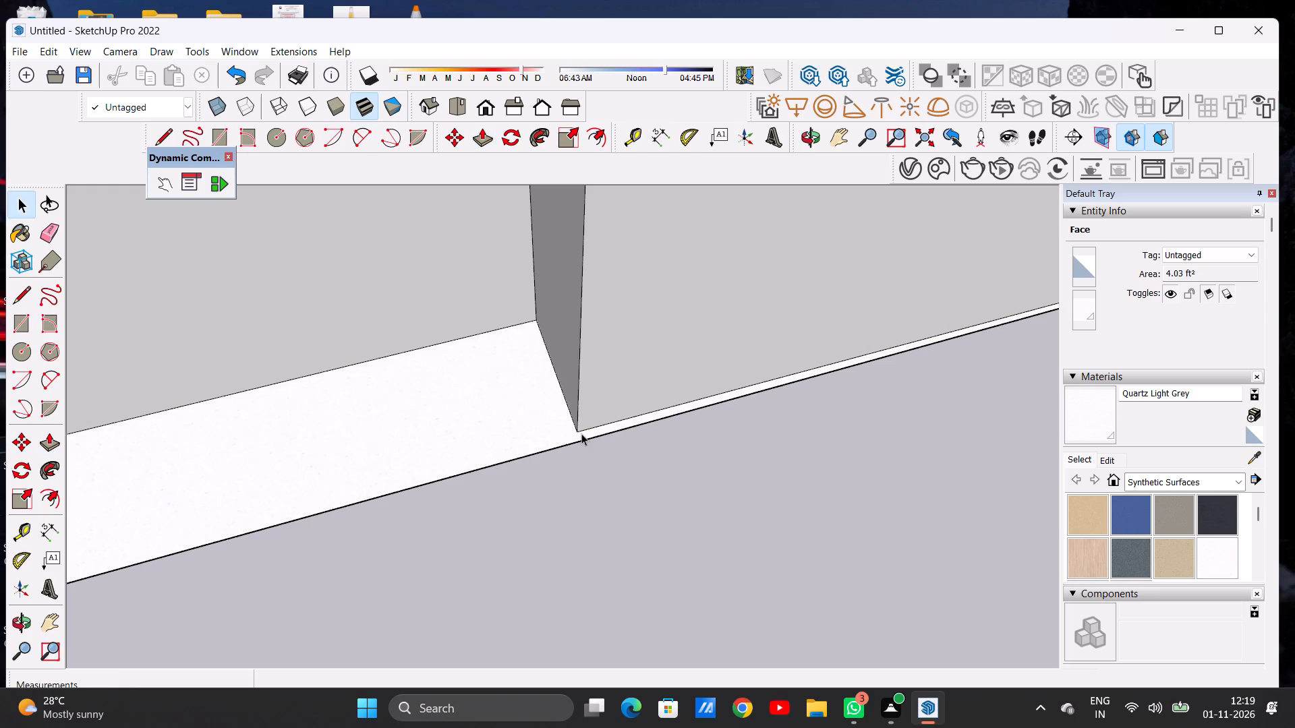
text(P)
click(594, 394)
click(579, 443)
key(space)
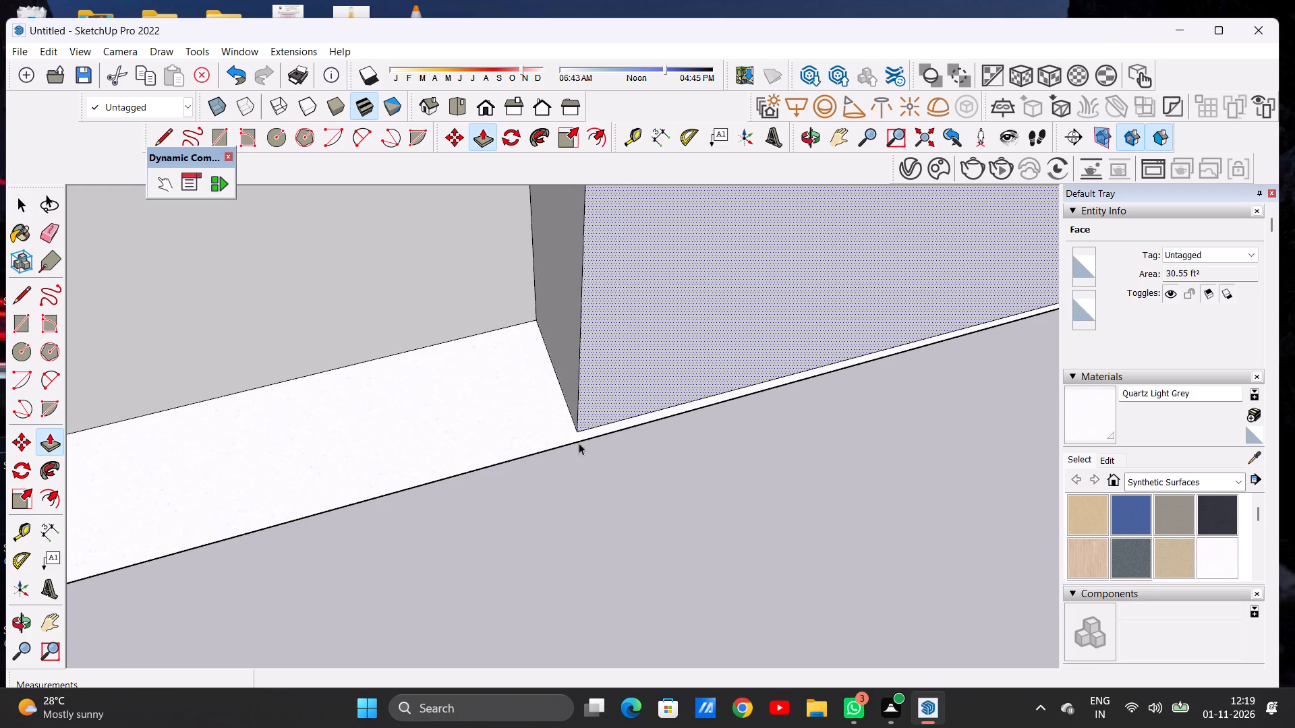
scroll(606, 463, down, 20)
scroll(606, 463, down, 2)
middle_drag(756, 462, 650, 315)
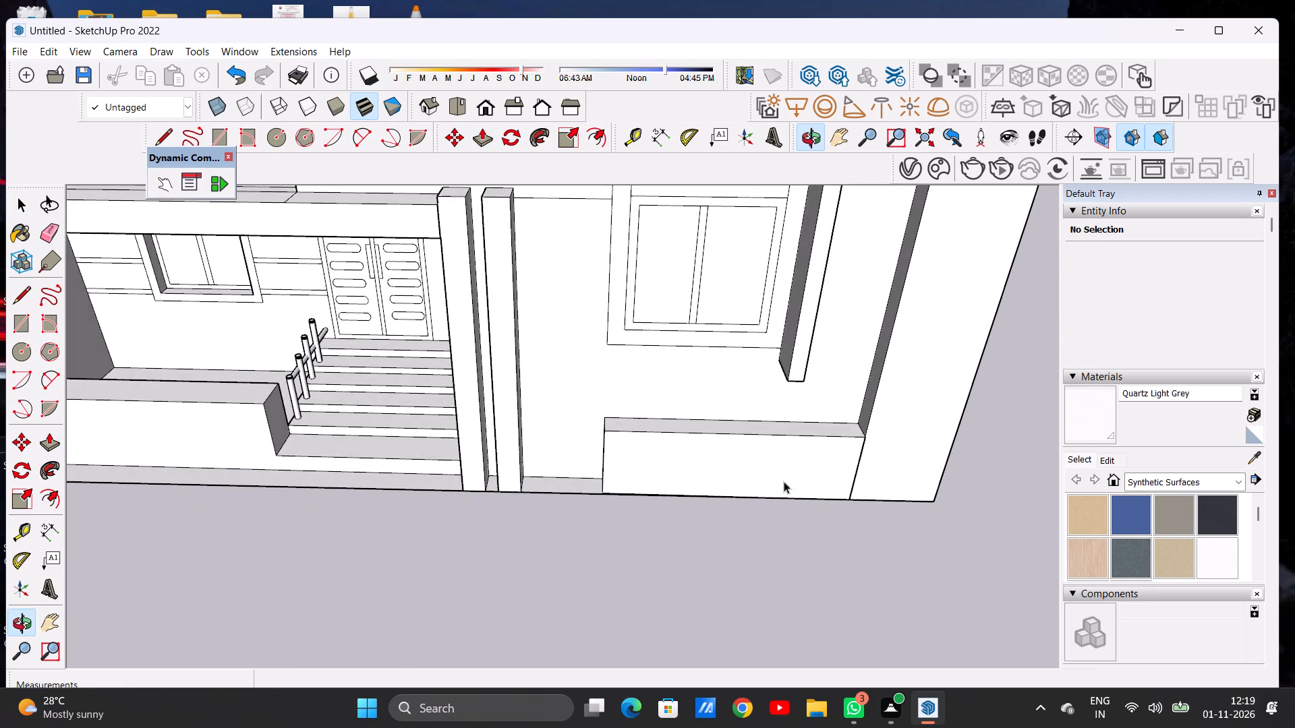
Examine the outer base corner of the low block and the lines on the underside where it meets the outer pillar.
scroll(859, 519, up, 14)
middle_drag(868, 489, 873, 363)
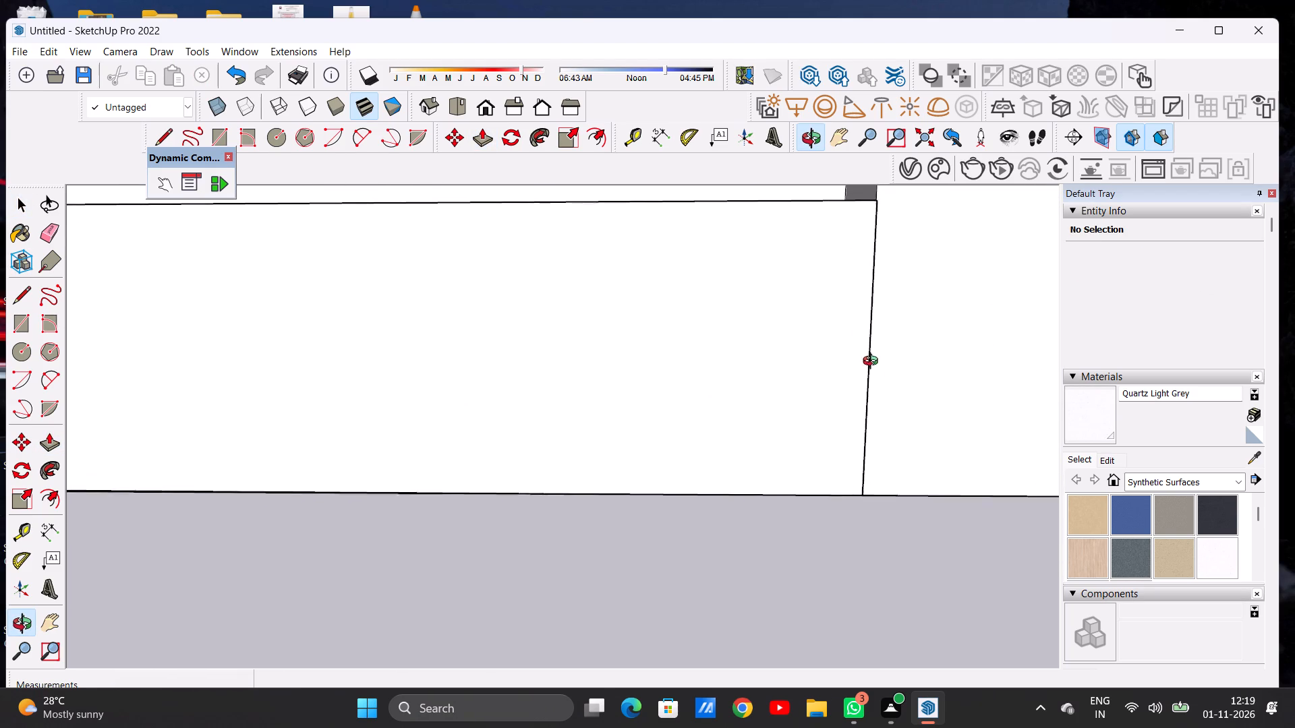
middle_drag(873, 363, 914, 528)
scroll(803, 425, down, 16)
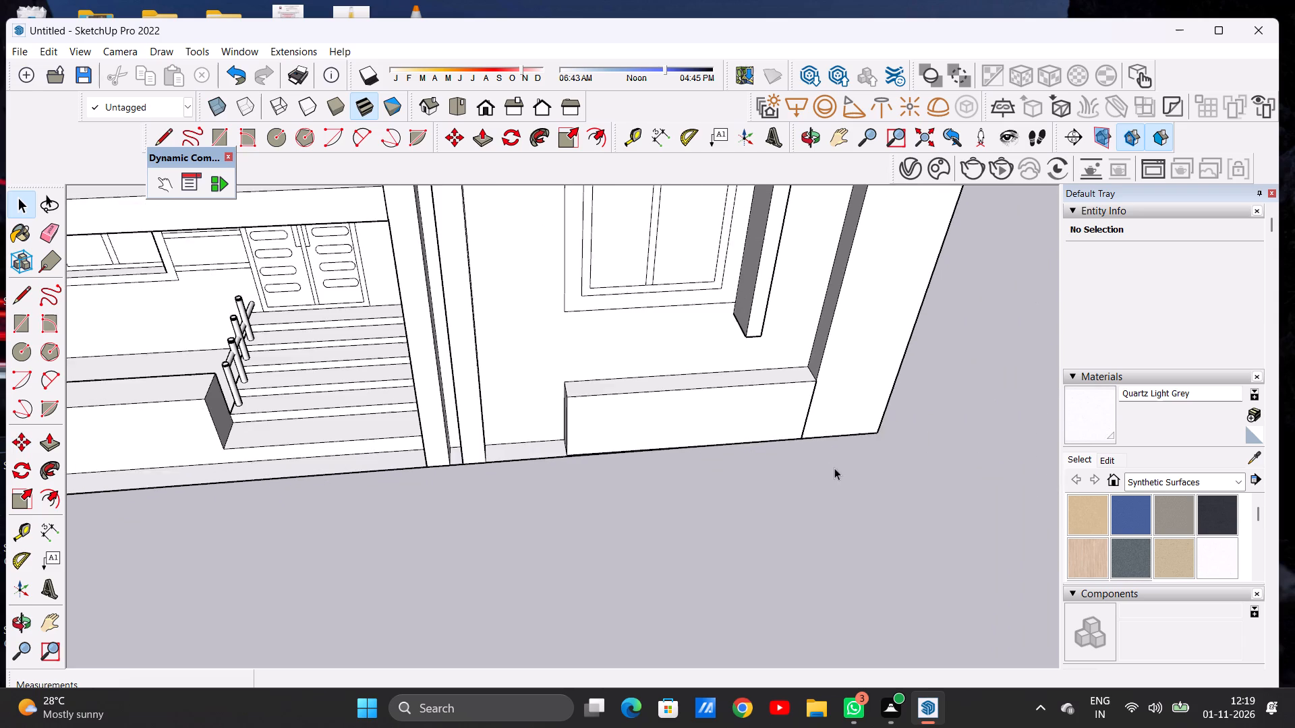
middle_drag(843, 474, 824, 326)
middle_drag(820, 477, 820, 354)
scroll(811, 377, up, 6)
scroll(811, 377, down, 1)
scroll(811, 377, up, 1)
scroll(801, 406, down, 1)
scroll(801, 406, up, 6)
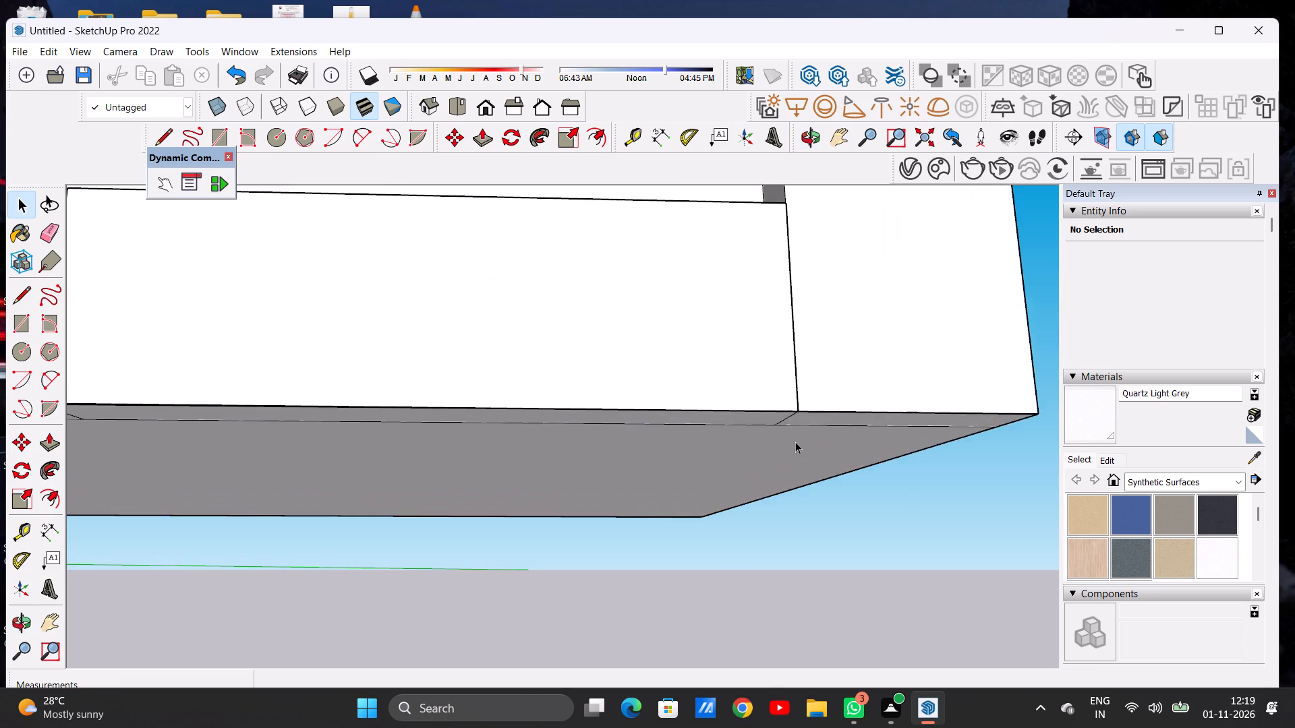
scroll(795, 447, down, 1)
middle_drag(795, 438, 777, 300)
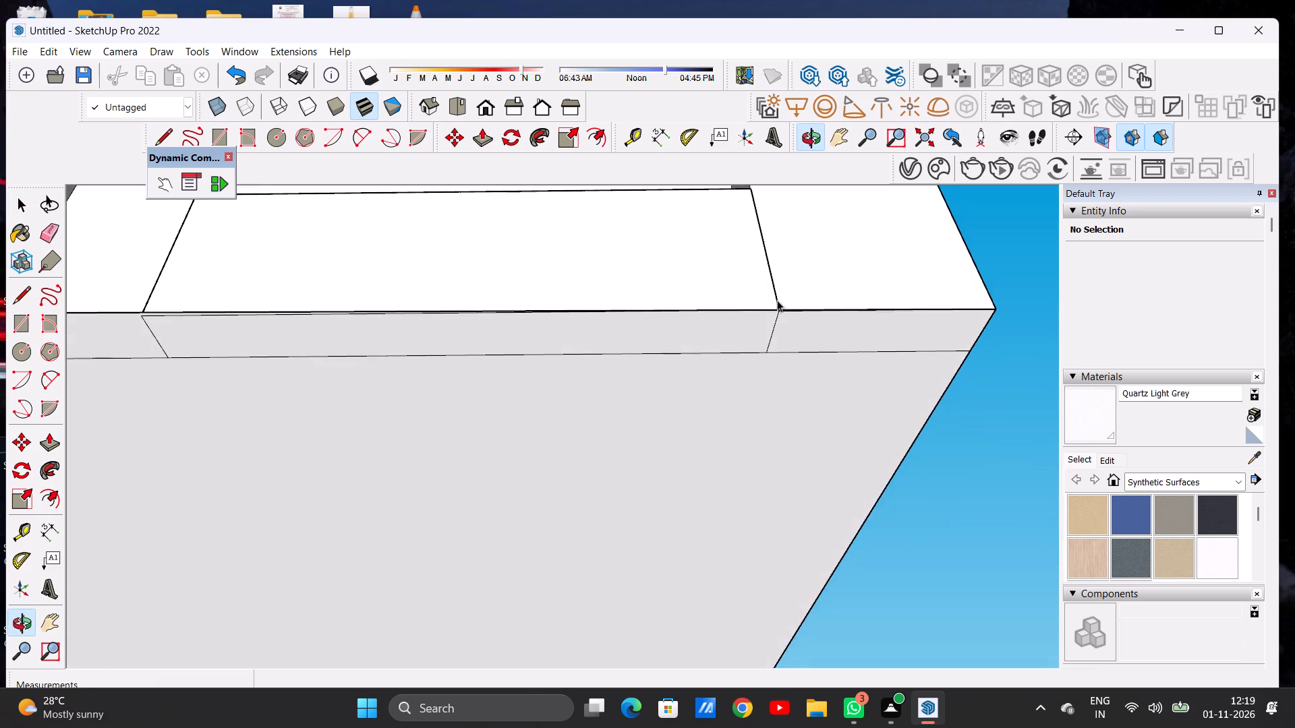
scroll(788, 317, up, 13)
scroll(779, 284, down, 1)
scroll(779, 284, up, 5)
scroll(779, 284, down, 1)
scroll(772, 297, up, 12)
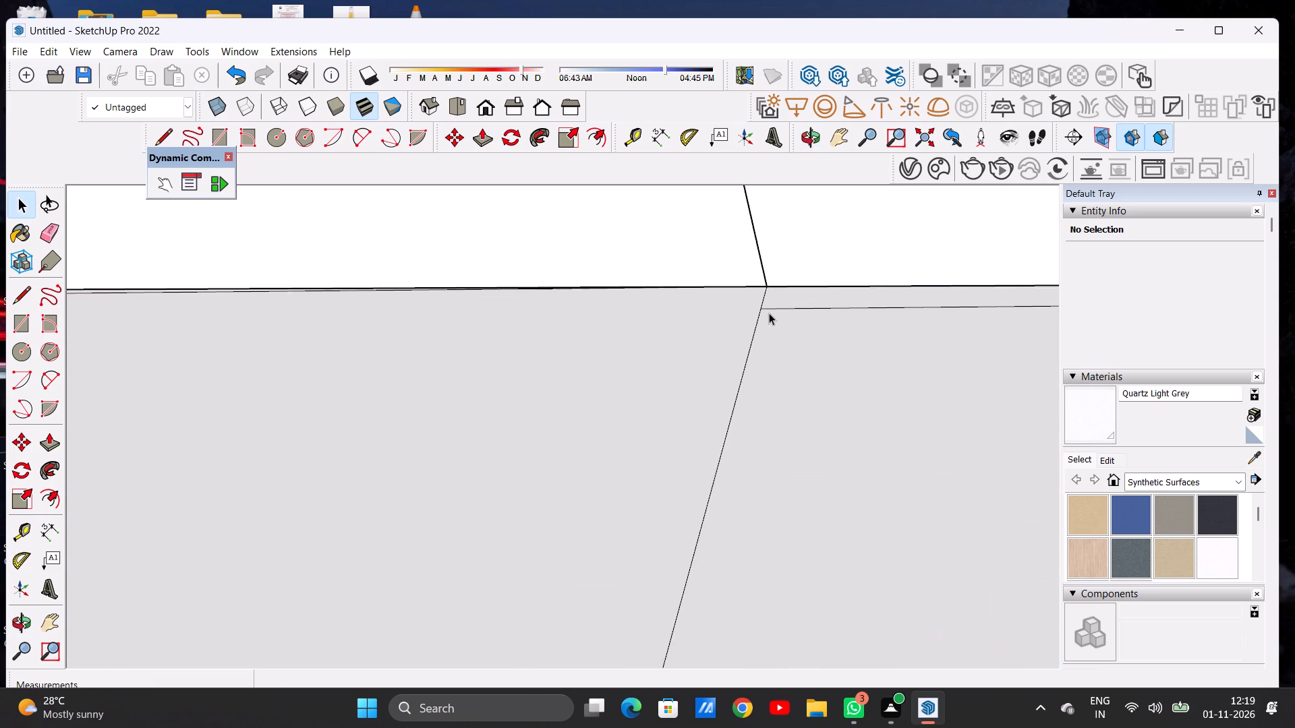
scroll(769, 313, up, 14)
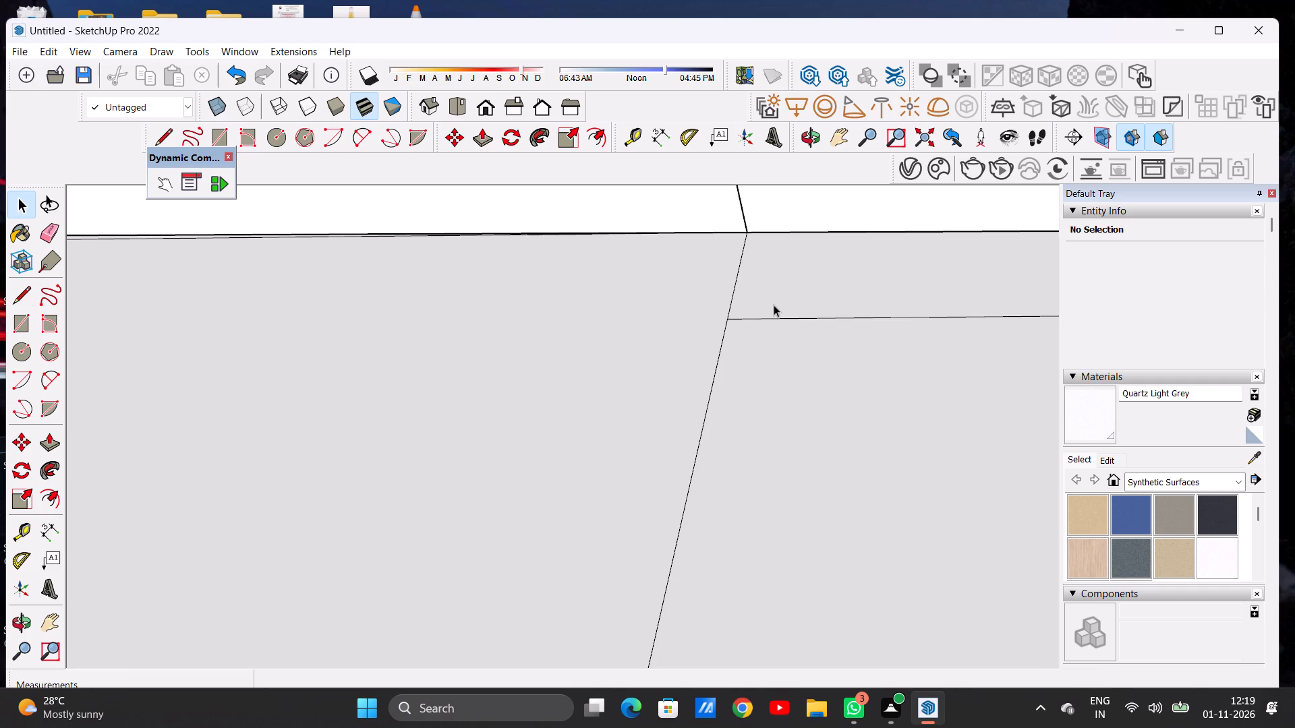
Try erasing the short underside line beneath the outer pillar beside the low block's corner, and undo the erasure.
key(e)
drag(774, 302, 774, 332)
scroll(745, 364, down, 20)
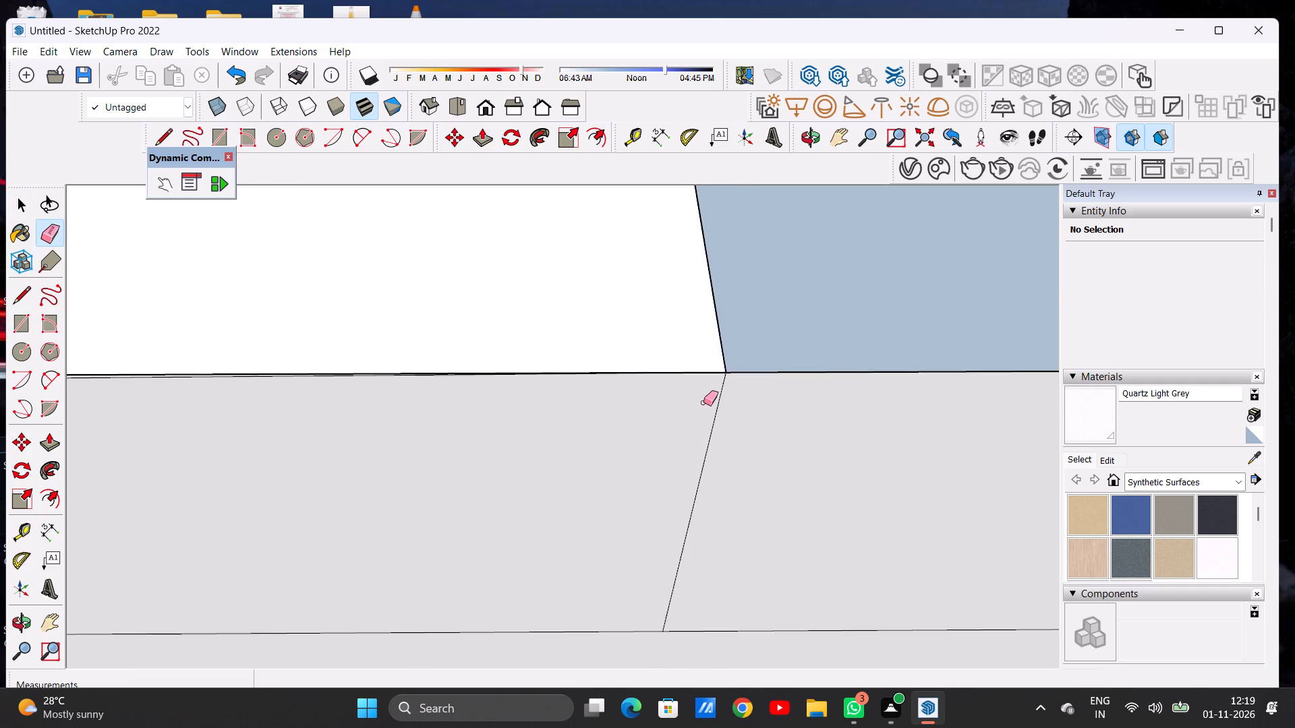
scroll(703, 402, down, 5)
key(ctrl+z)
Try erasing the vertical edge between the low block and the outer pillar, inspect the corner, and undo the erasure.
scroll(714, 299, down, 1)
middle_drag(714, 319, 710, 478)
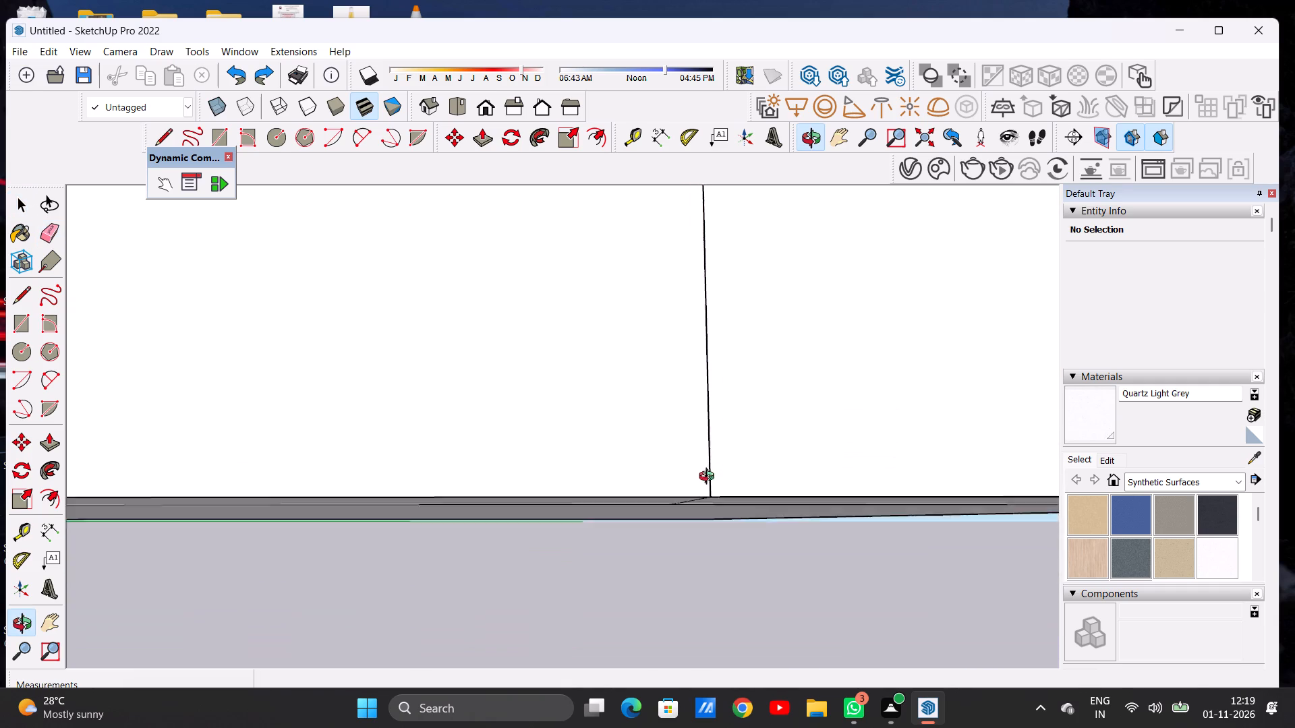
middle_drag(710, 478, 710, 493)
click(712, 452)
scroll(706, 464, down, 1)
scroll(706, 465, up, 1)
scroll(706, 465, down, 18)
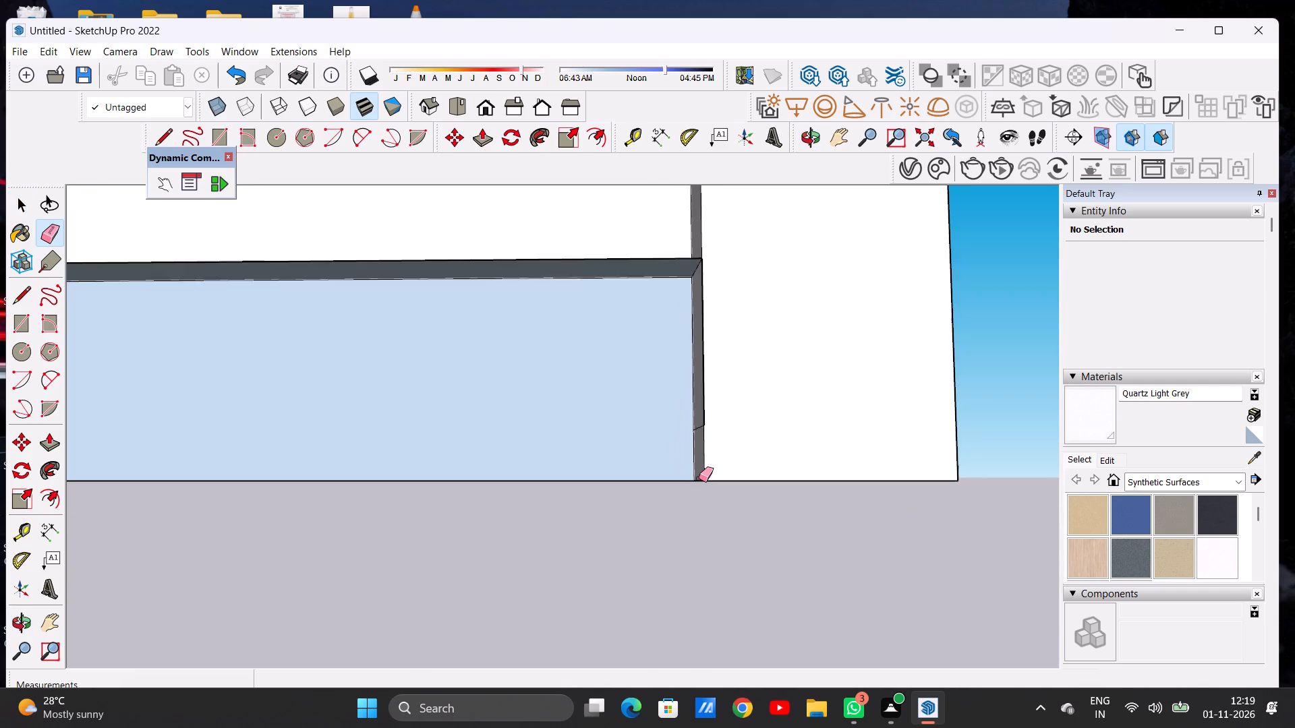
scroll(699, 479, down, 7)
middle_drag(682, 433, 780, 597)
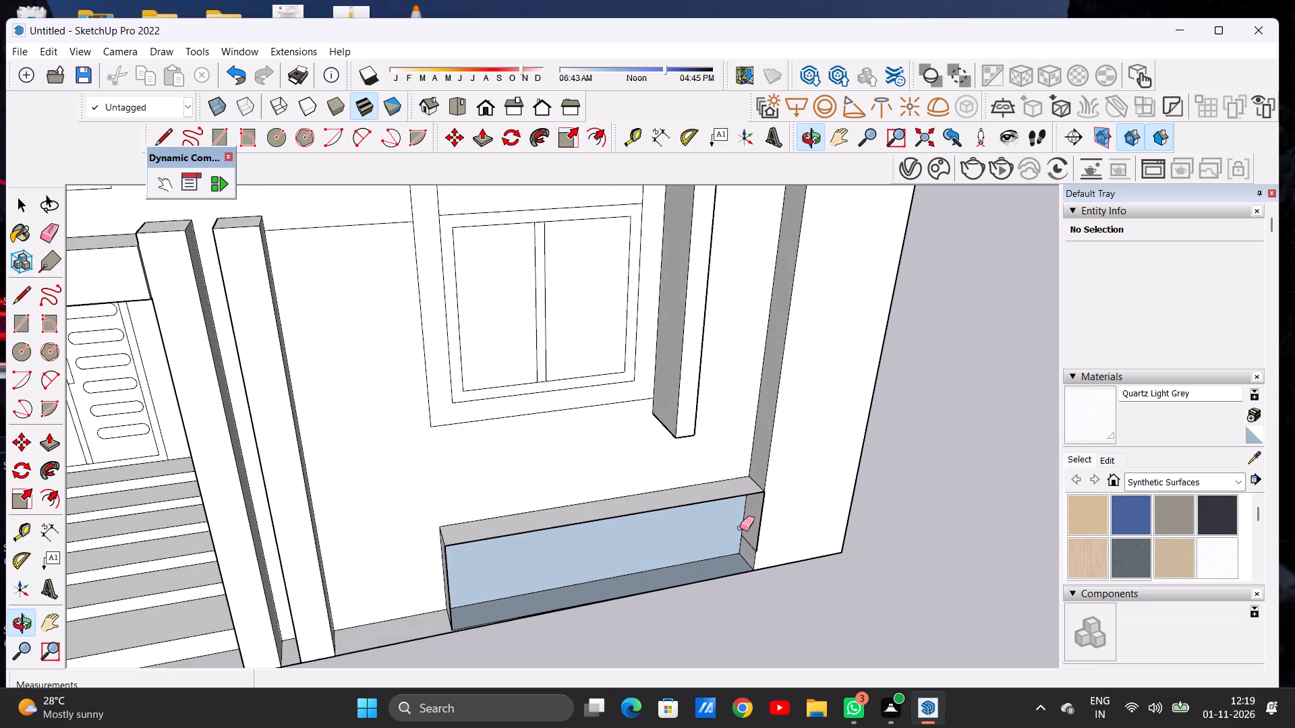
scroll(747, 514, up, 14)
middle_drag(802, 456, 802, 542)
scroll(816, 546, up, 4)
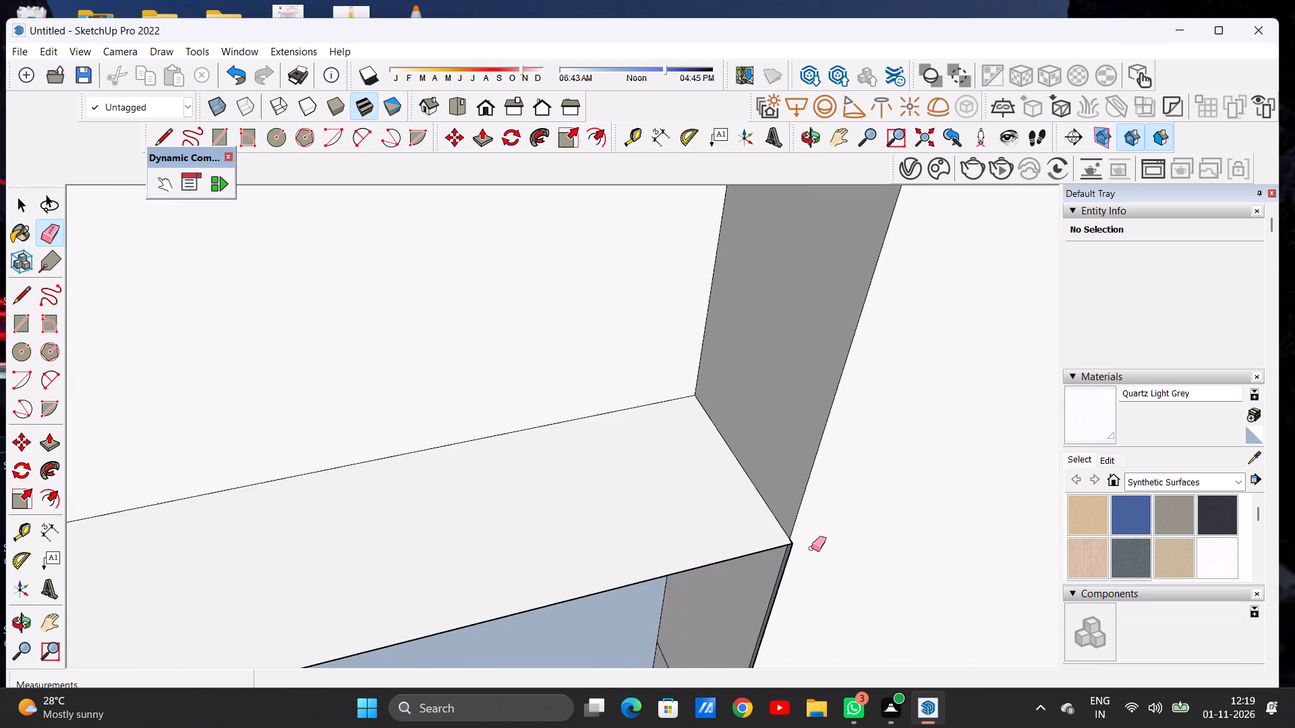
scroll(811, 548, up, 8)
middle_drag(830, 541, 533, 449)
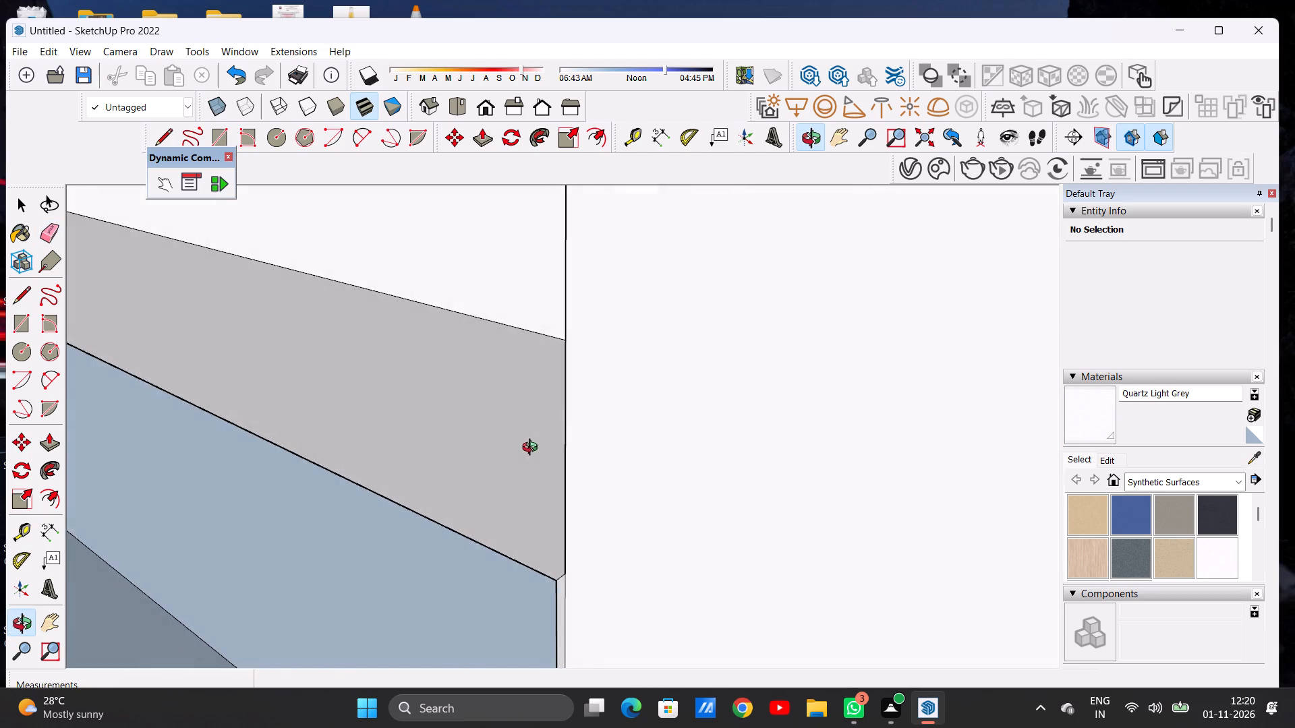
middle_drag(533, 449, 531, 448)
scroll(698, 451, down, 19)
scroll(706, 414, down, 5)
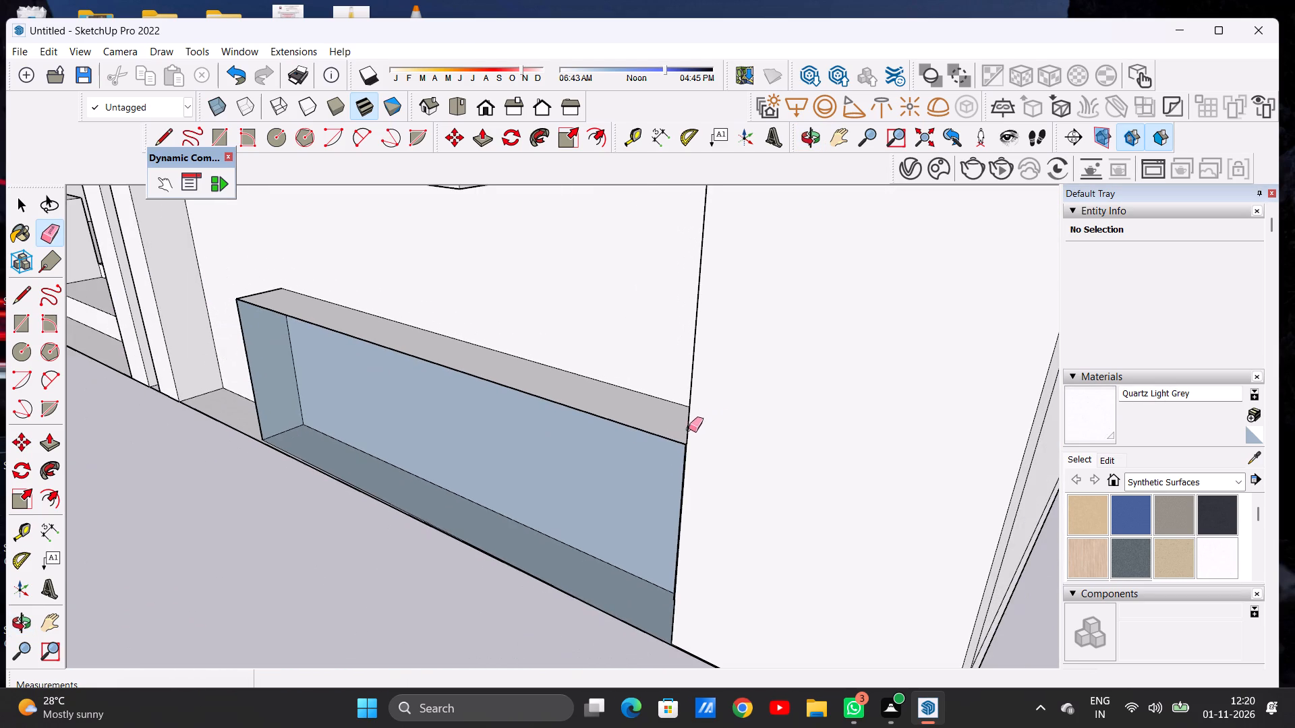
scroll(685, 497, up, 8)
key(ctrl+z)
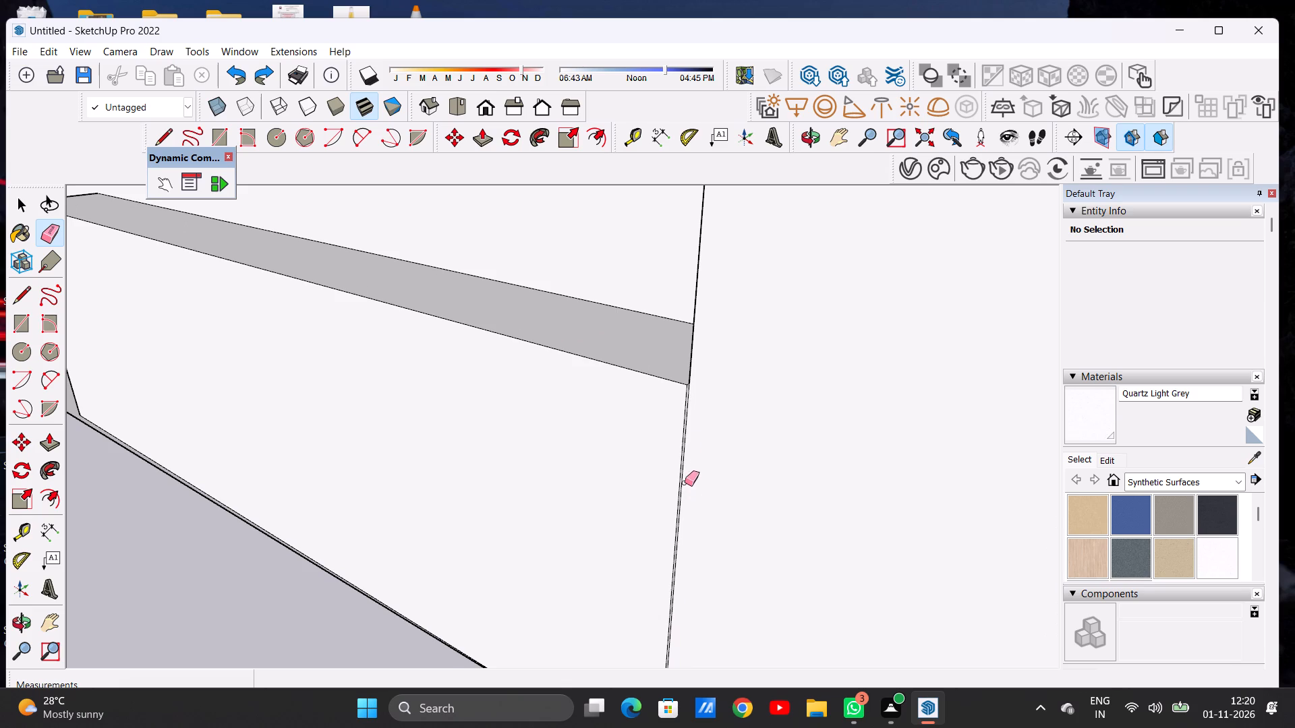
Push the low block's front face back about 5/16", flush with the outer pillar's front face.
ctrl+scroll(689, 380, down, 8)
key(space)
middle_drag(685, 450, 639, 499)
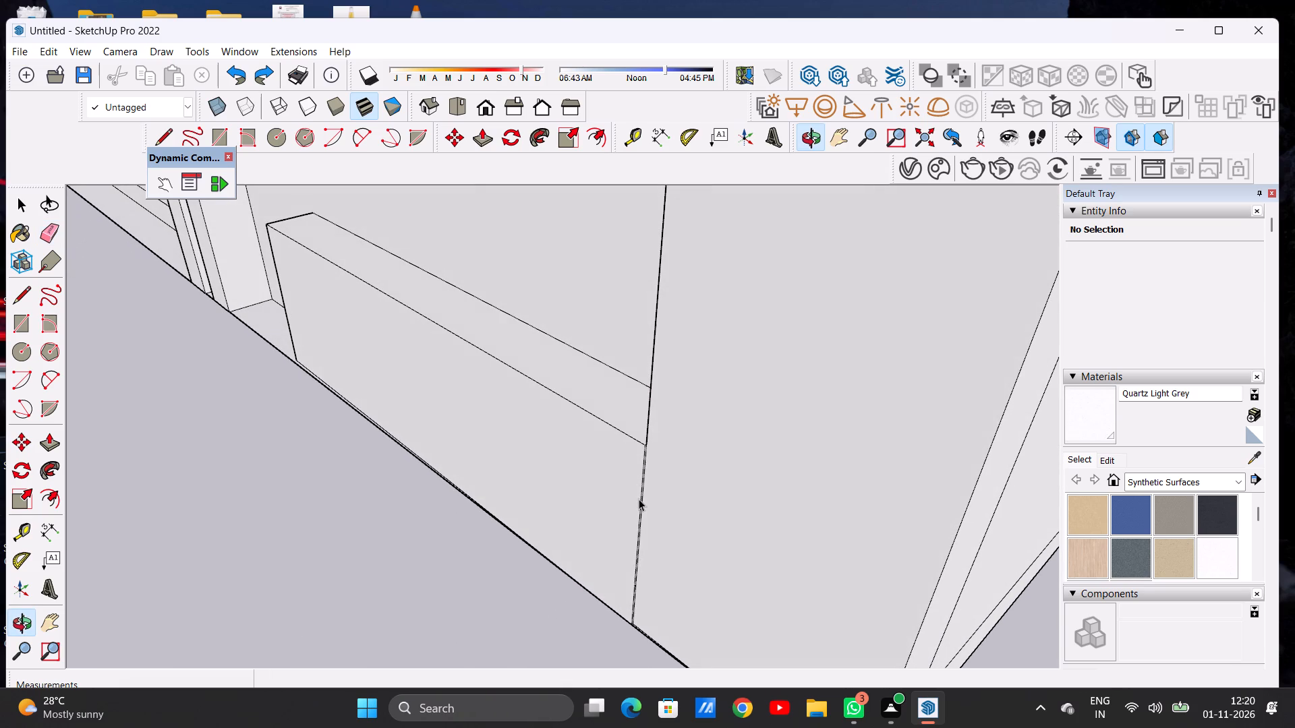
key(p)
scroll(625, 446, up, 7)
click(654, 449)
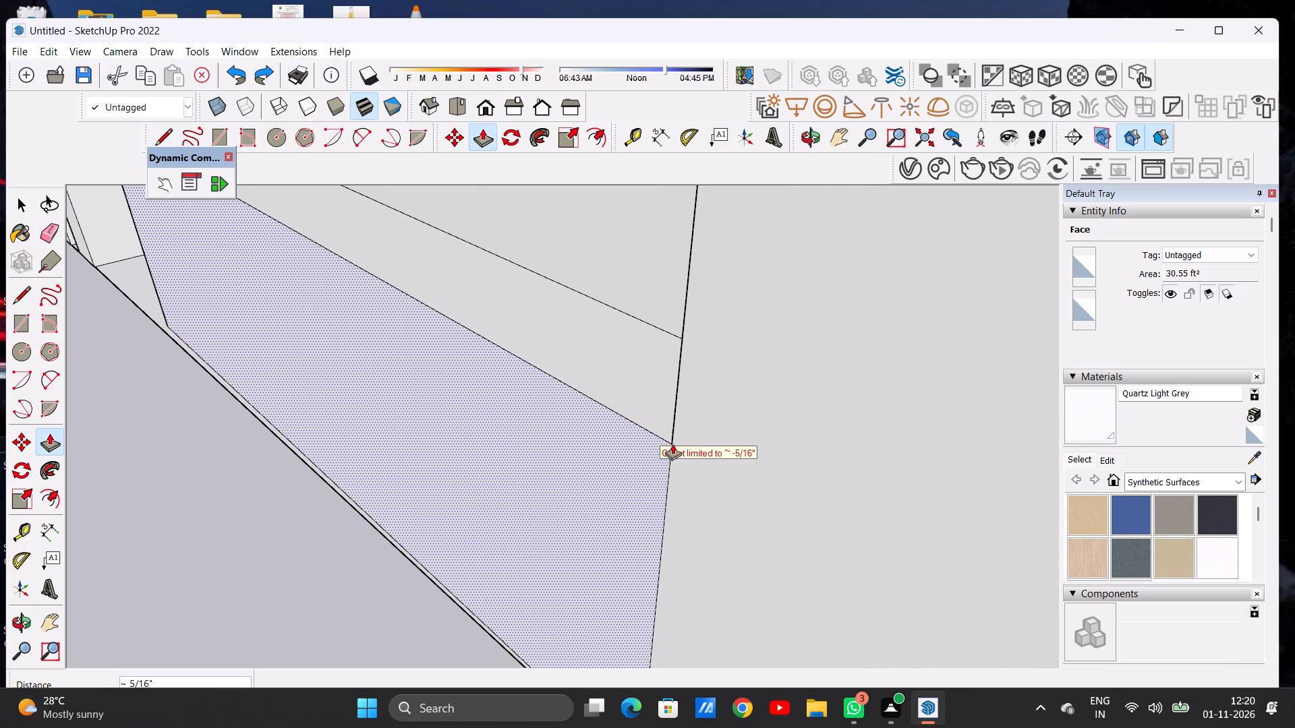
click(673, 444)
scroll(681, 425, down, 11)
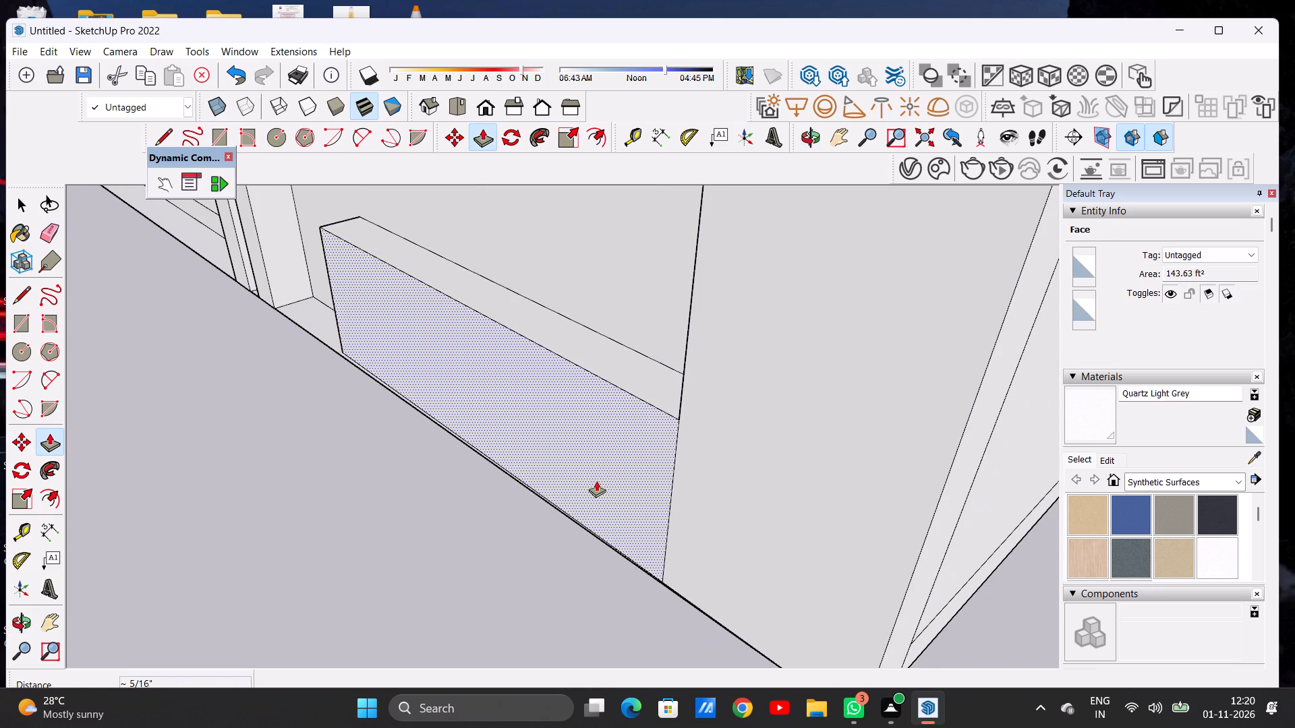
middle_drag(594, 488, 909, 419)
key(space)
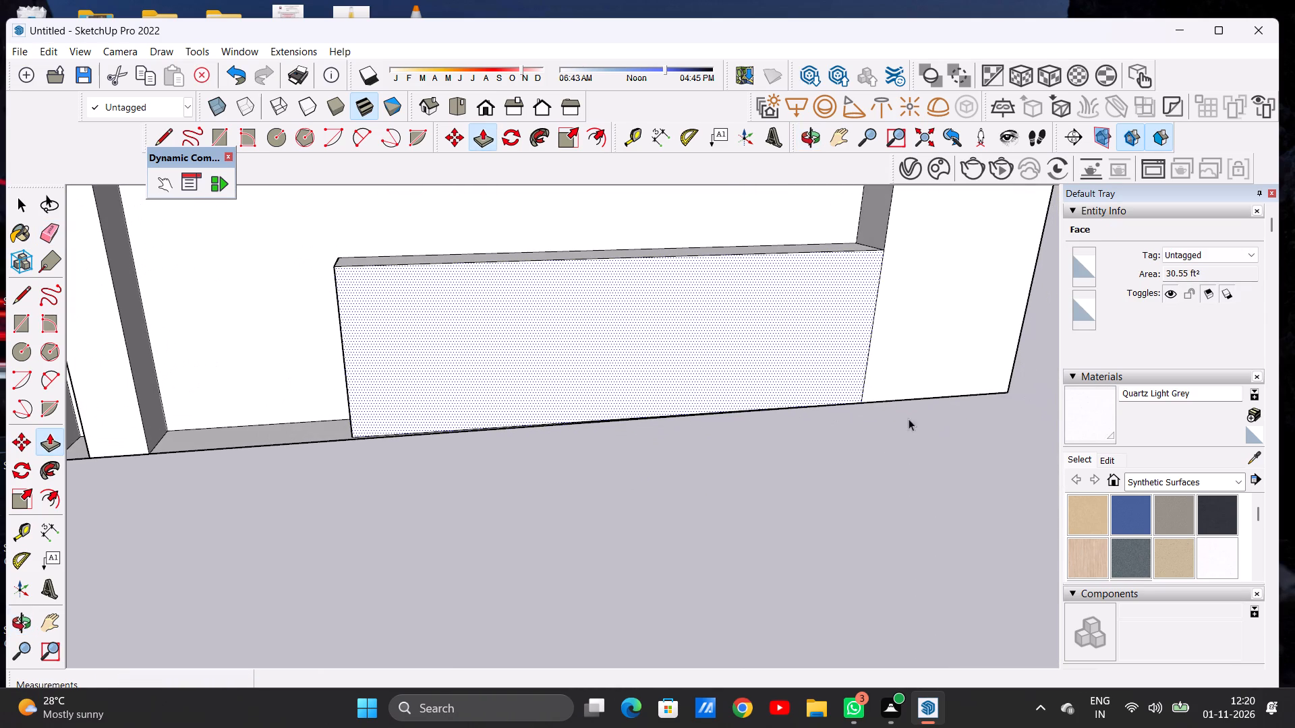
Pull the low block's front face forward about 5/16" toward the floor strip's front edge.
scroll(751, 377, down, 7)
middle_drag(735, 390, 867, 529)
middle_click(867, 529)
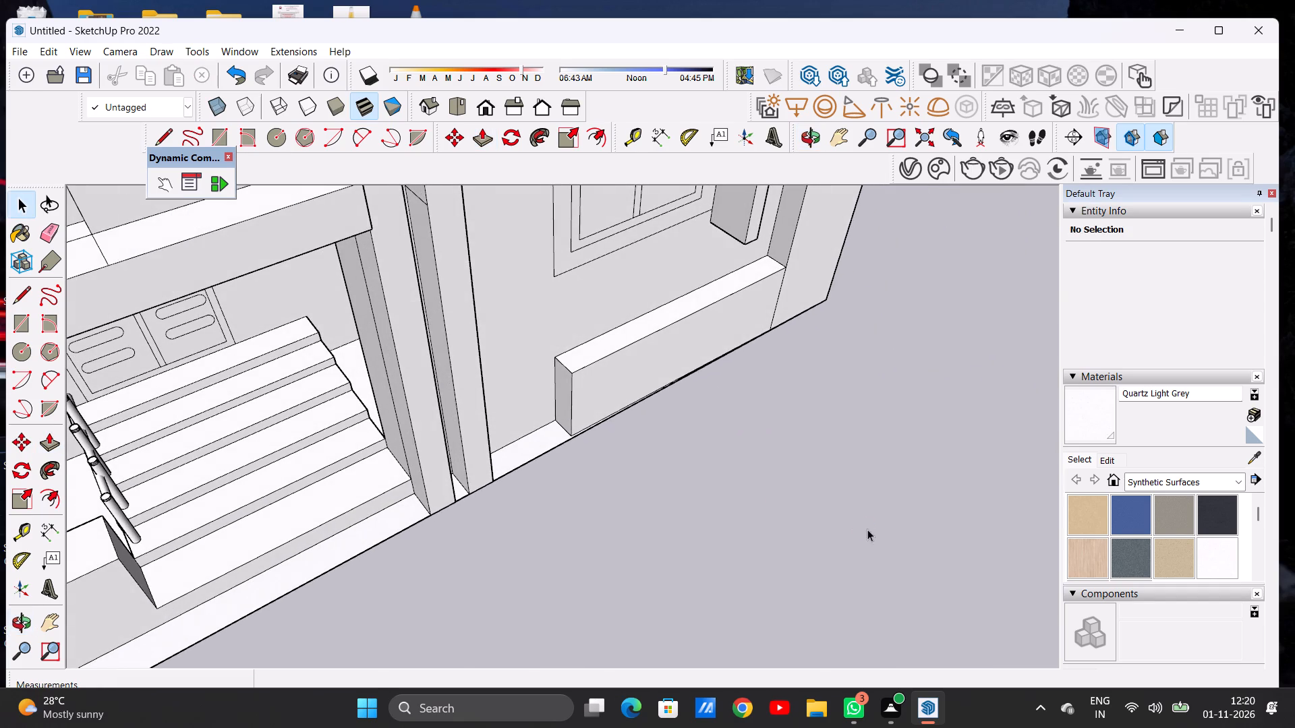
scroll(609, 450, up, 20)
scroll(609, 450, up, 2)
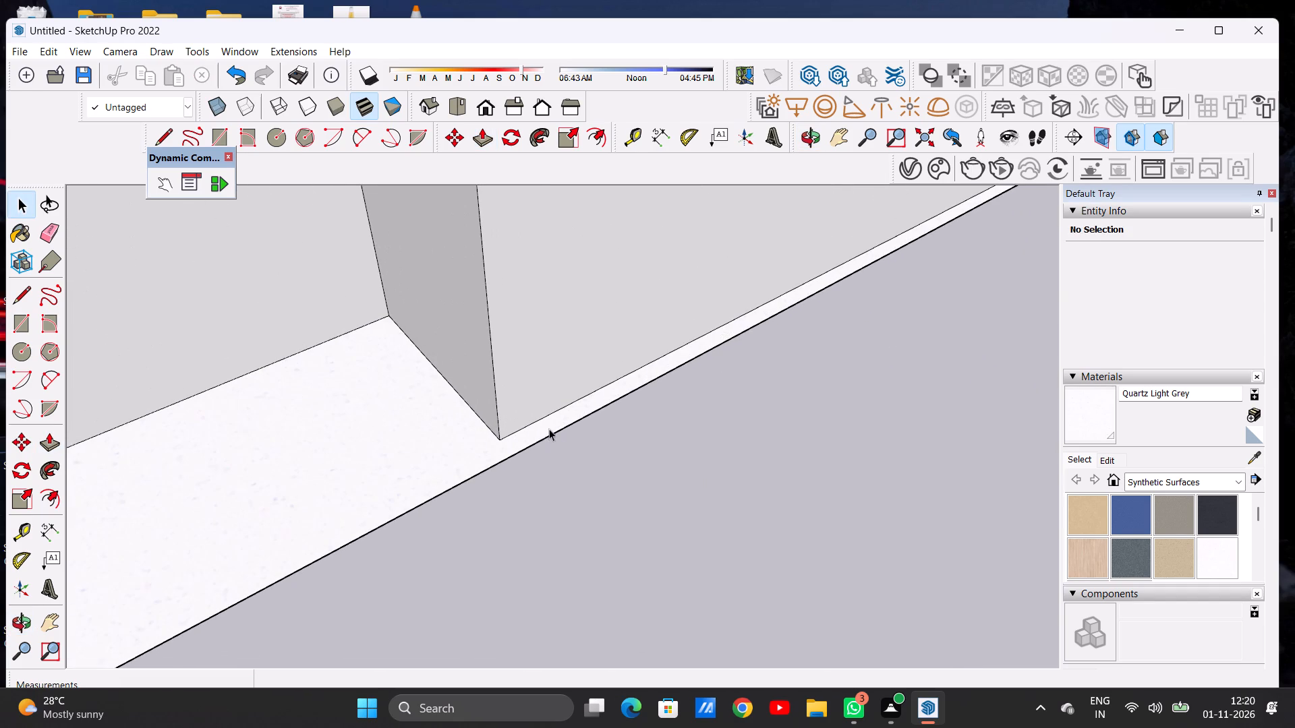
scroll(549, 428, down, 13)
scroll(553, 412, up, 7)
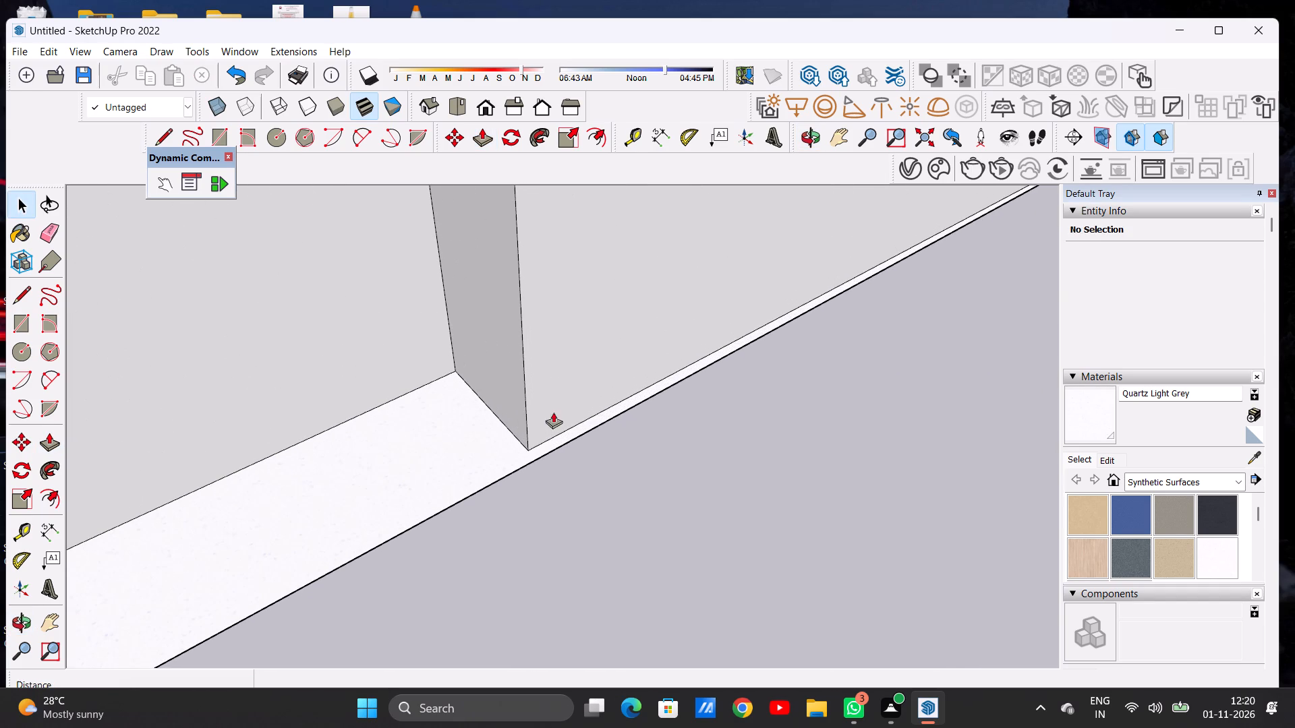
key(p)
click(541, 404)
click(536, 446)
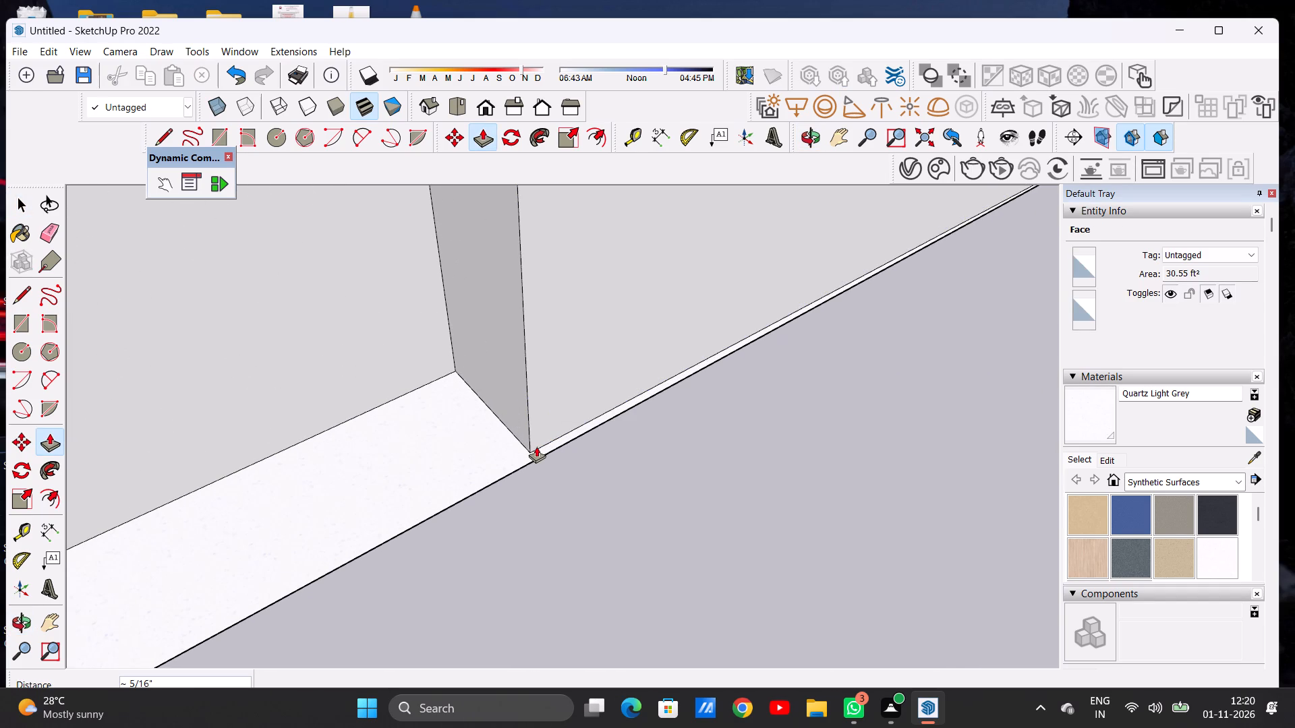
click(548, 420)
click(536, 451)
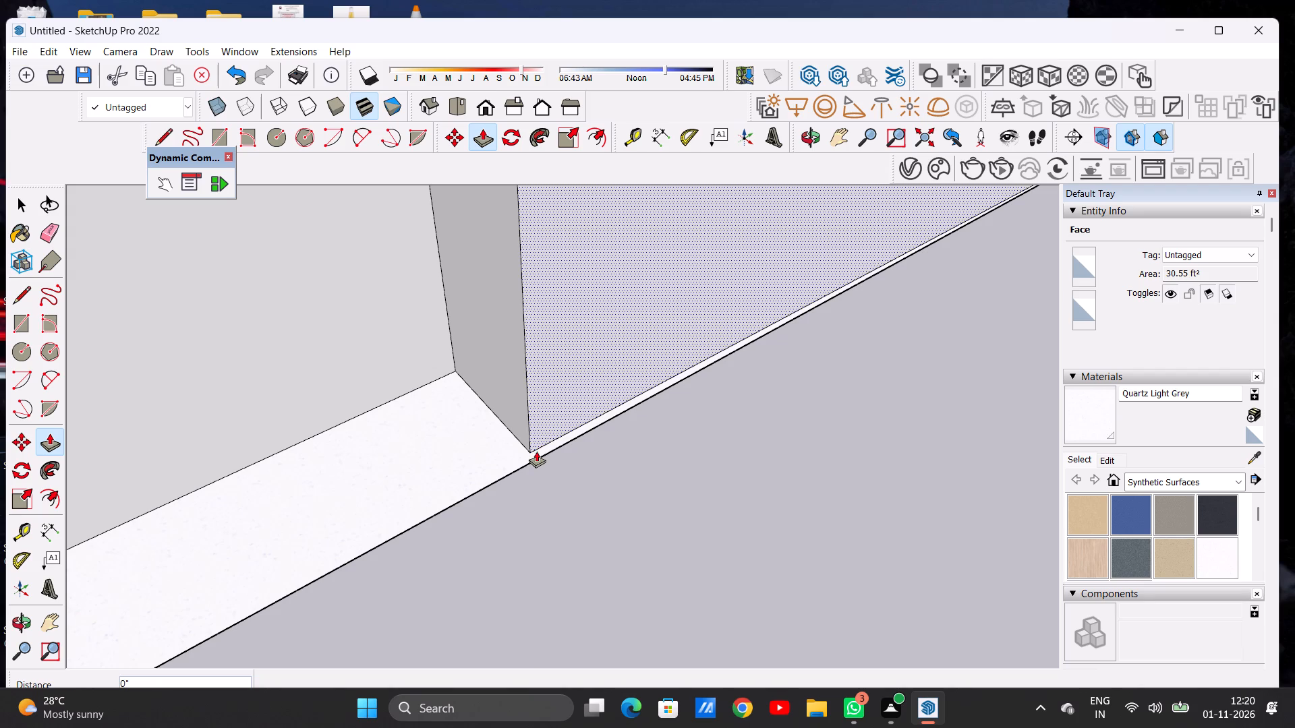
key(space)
Push the low block's front face back about 5/16" until it is flush with the outer pillar's front face.
scroll(548, 441, down, 20)
scroll(548, 441, down, 2)
middle_drag(690, 429, 452, 343)
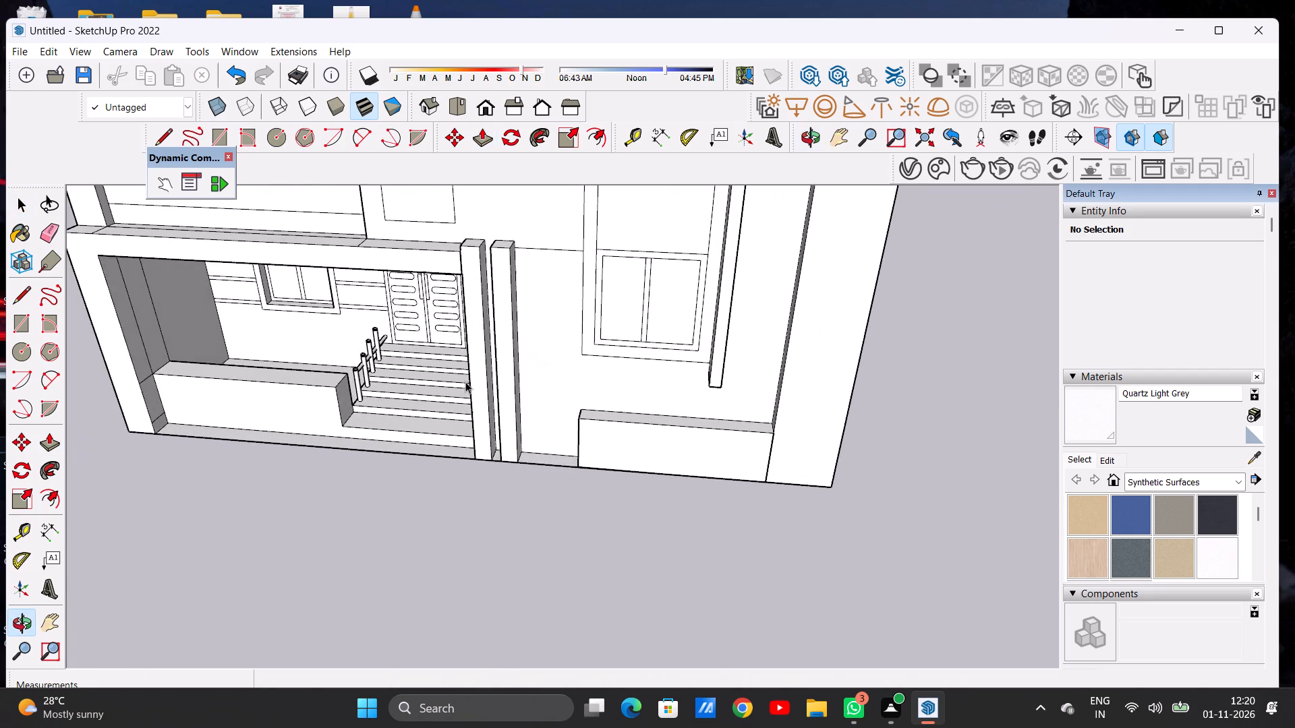
scroll(724, 433, up, 2)
scroll(724, 433, down, 1)
scroll(724, 433, up, 2)
scroll(724, 433, down, 1)
middle_drag(826, 445, 509, 392)
scroll(525, 483, up, 2)
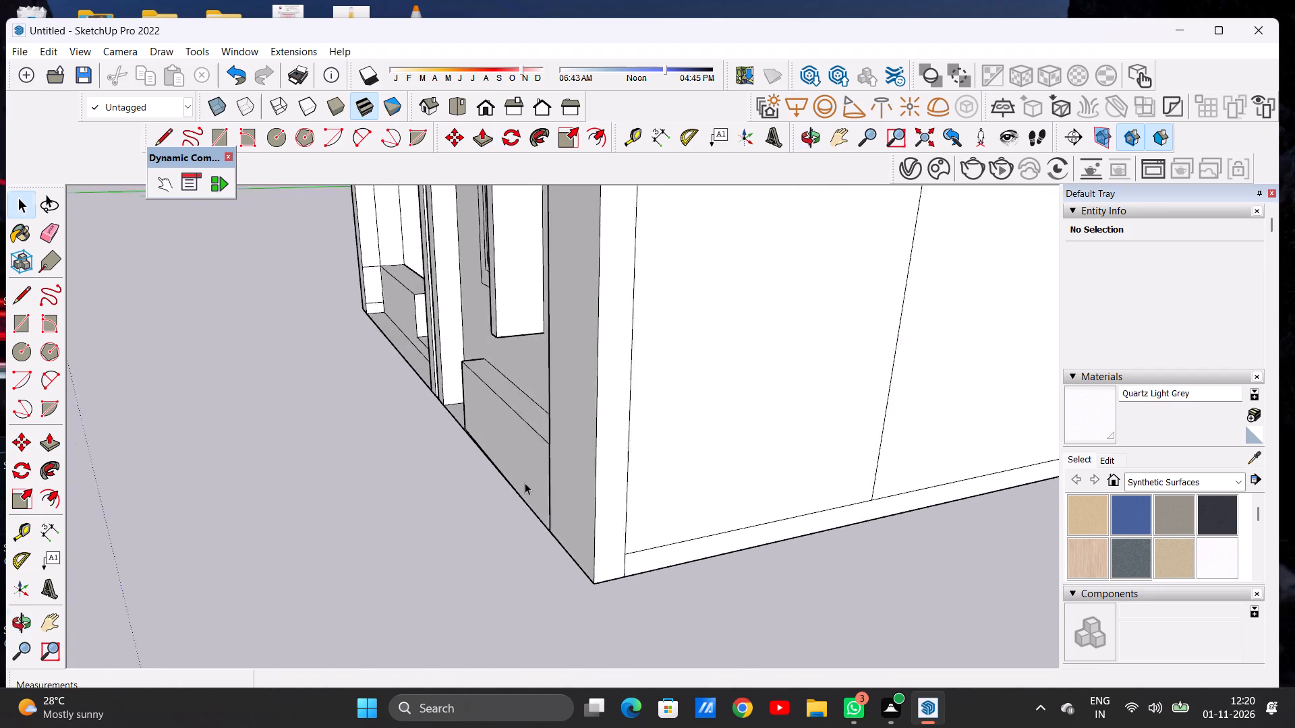
scroll(525, 483, down, 1)
scroll(525, 483, up, 11)
scroll(589, 466, down, 1)
scroll(589, 466, up, 5)
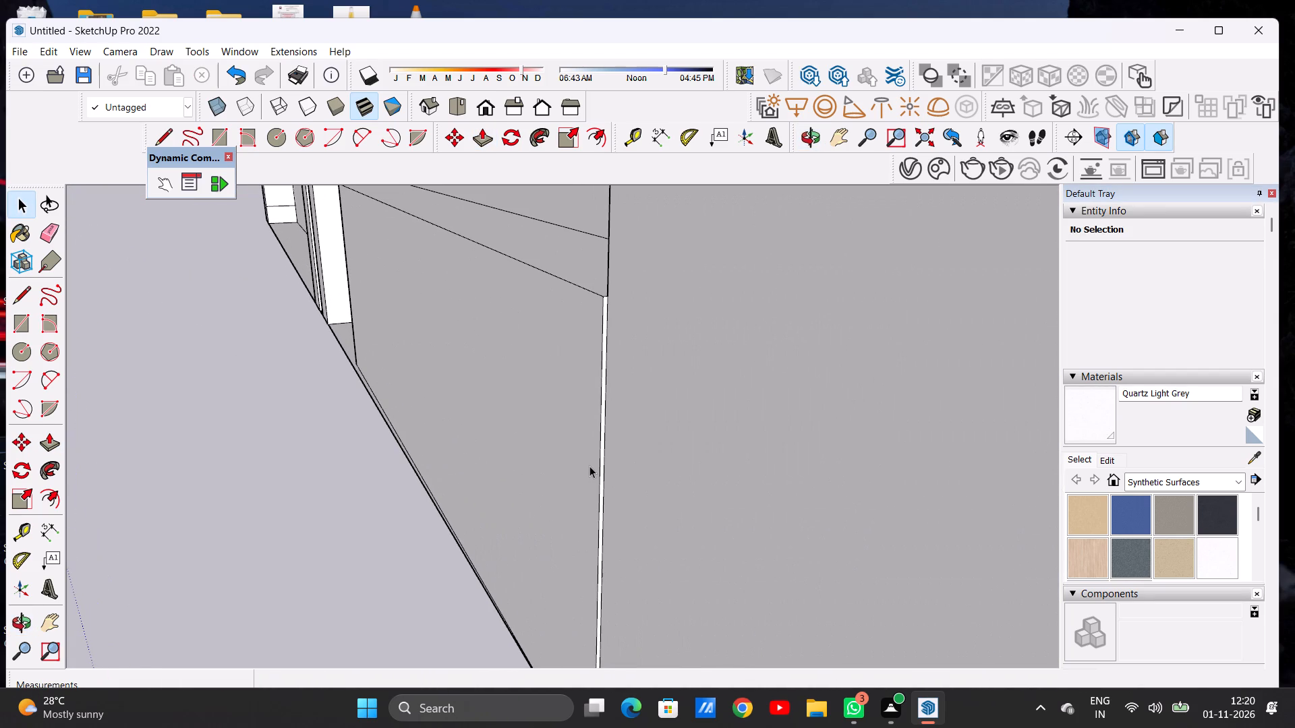
key(p)
click(583, 458)
click(600, 447)
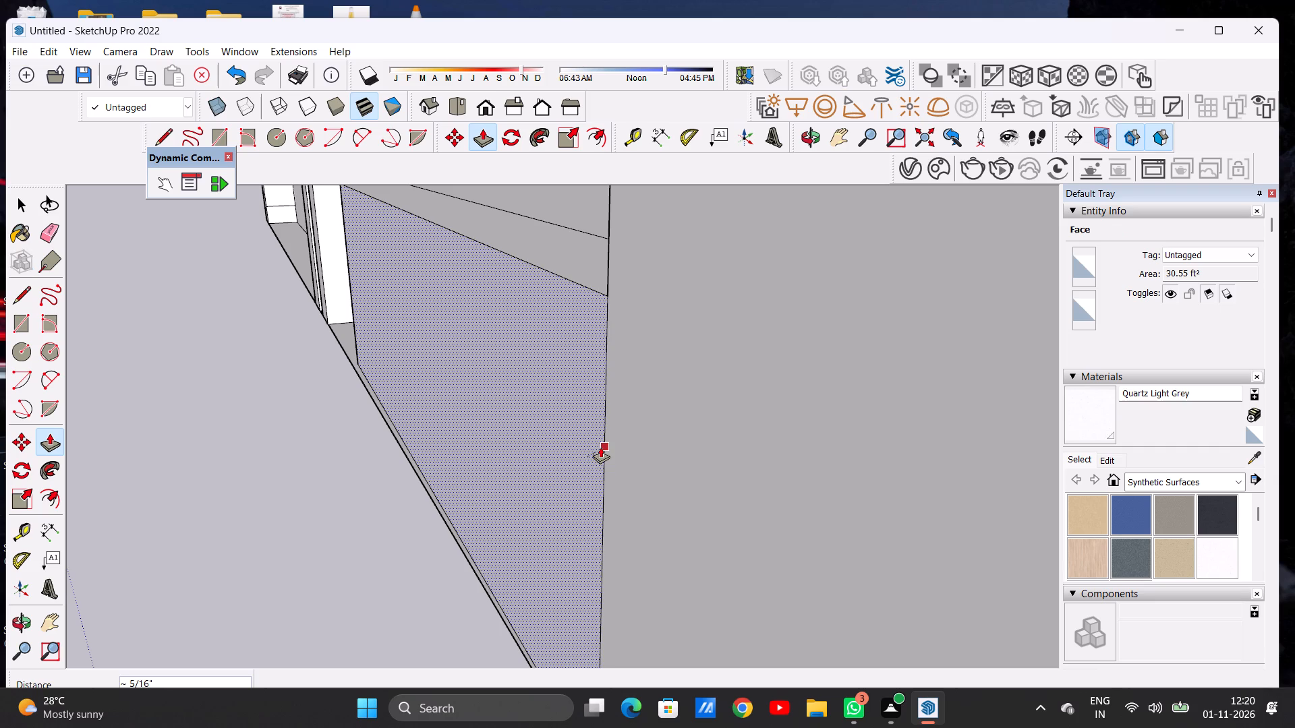
scroll(621, 373, down, 6)
key(space)
scroll(630, 346, down, 5)
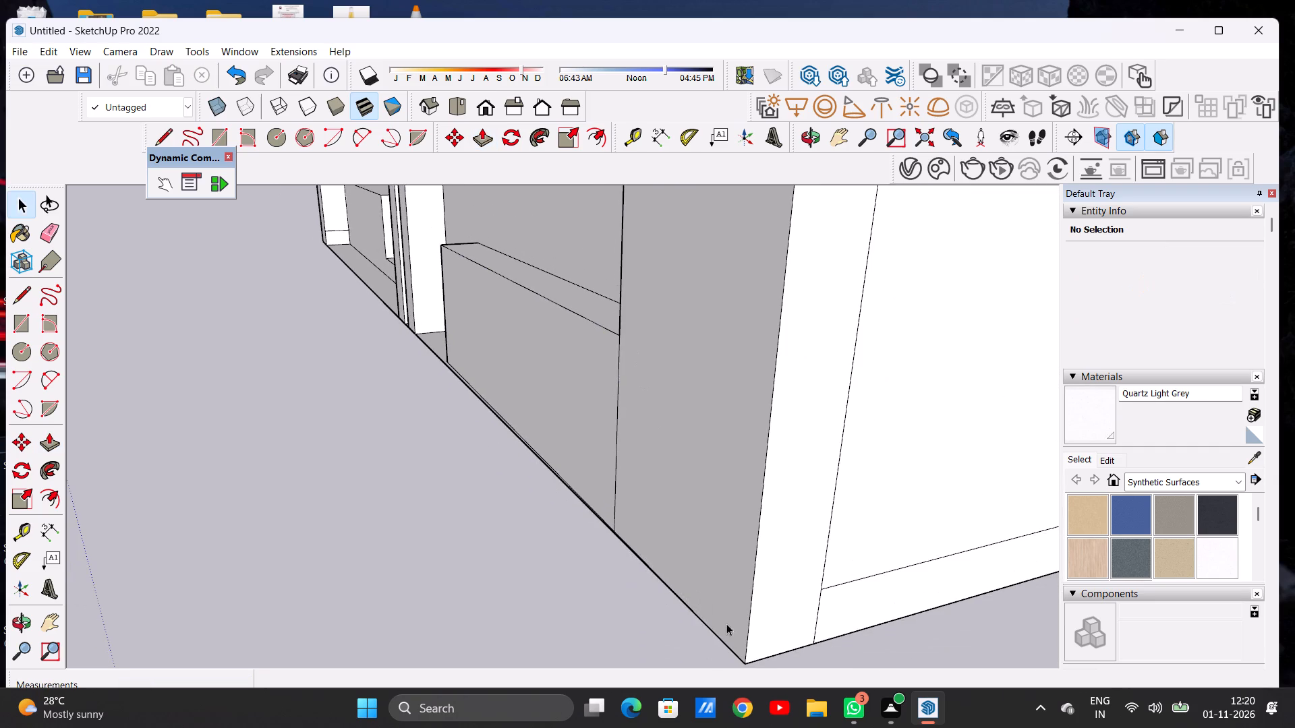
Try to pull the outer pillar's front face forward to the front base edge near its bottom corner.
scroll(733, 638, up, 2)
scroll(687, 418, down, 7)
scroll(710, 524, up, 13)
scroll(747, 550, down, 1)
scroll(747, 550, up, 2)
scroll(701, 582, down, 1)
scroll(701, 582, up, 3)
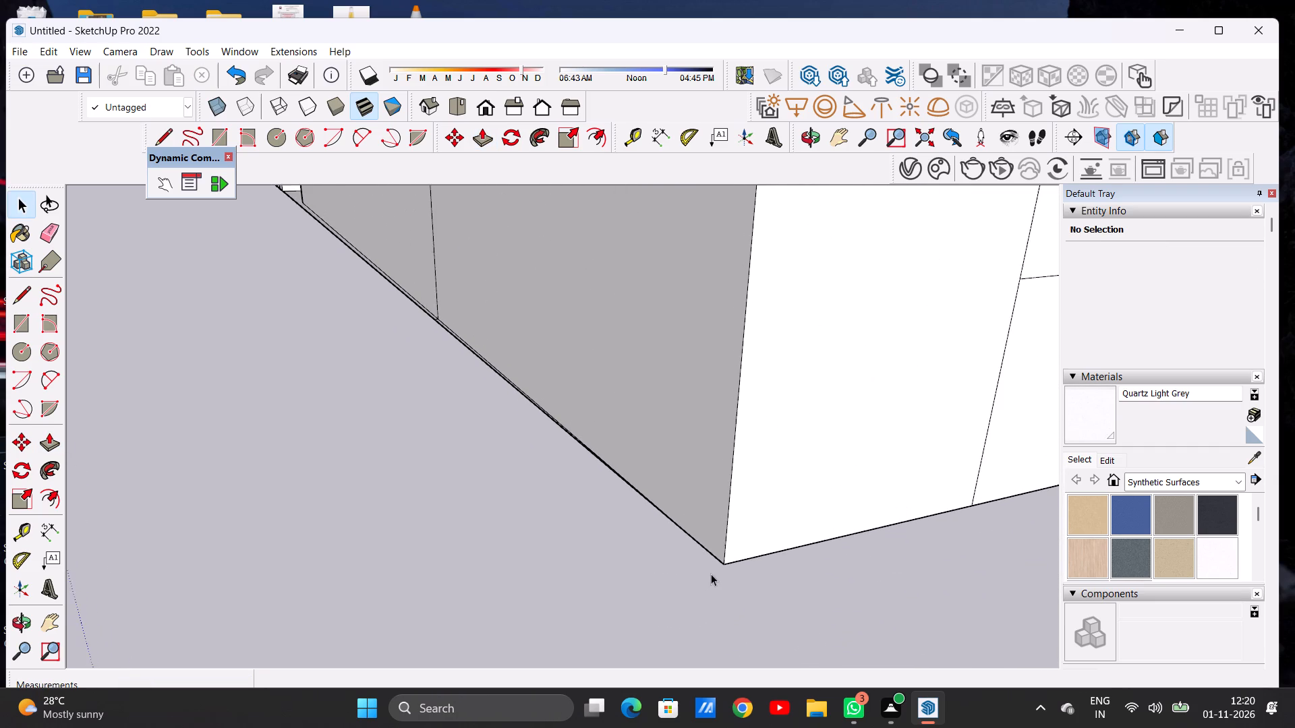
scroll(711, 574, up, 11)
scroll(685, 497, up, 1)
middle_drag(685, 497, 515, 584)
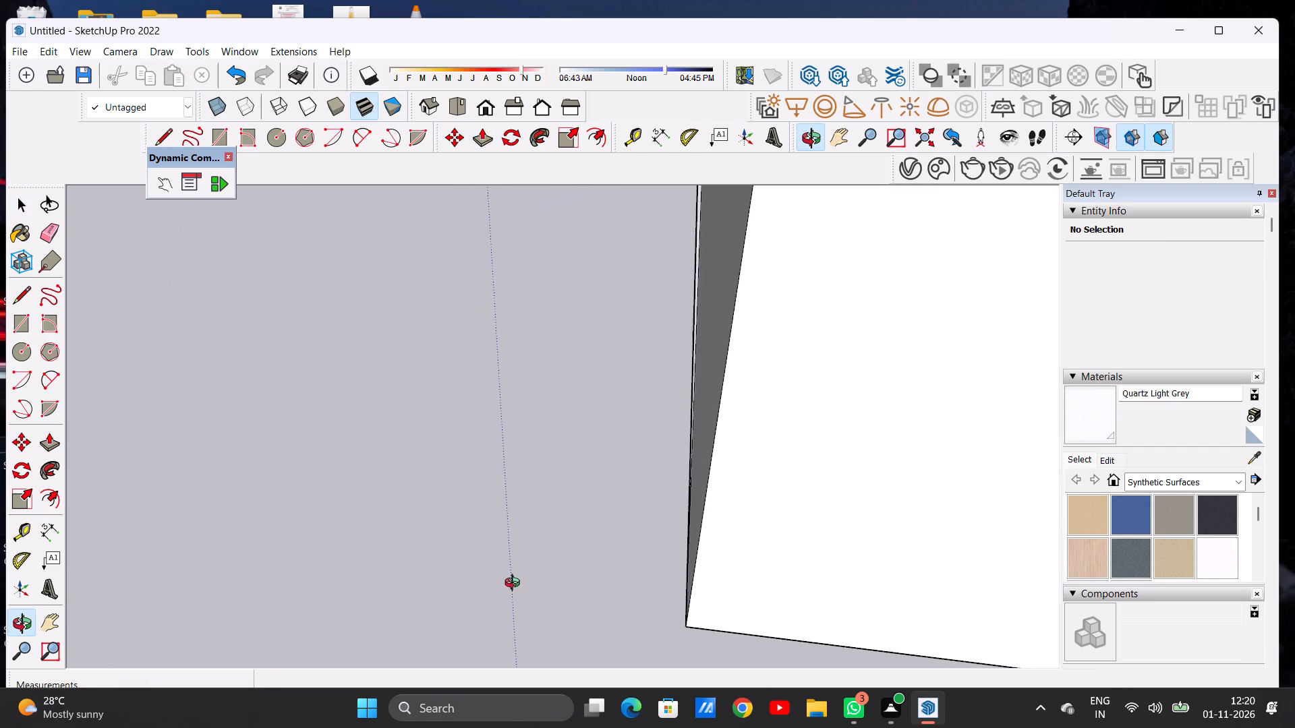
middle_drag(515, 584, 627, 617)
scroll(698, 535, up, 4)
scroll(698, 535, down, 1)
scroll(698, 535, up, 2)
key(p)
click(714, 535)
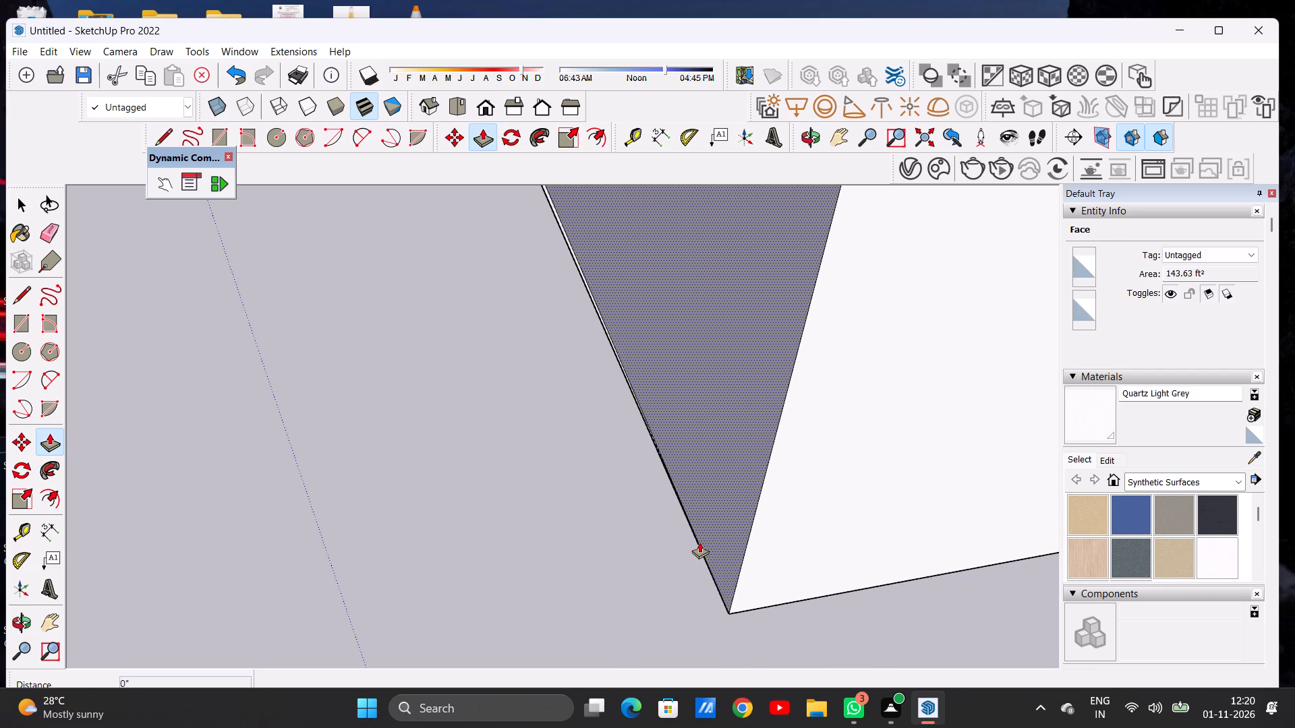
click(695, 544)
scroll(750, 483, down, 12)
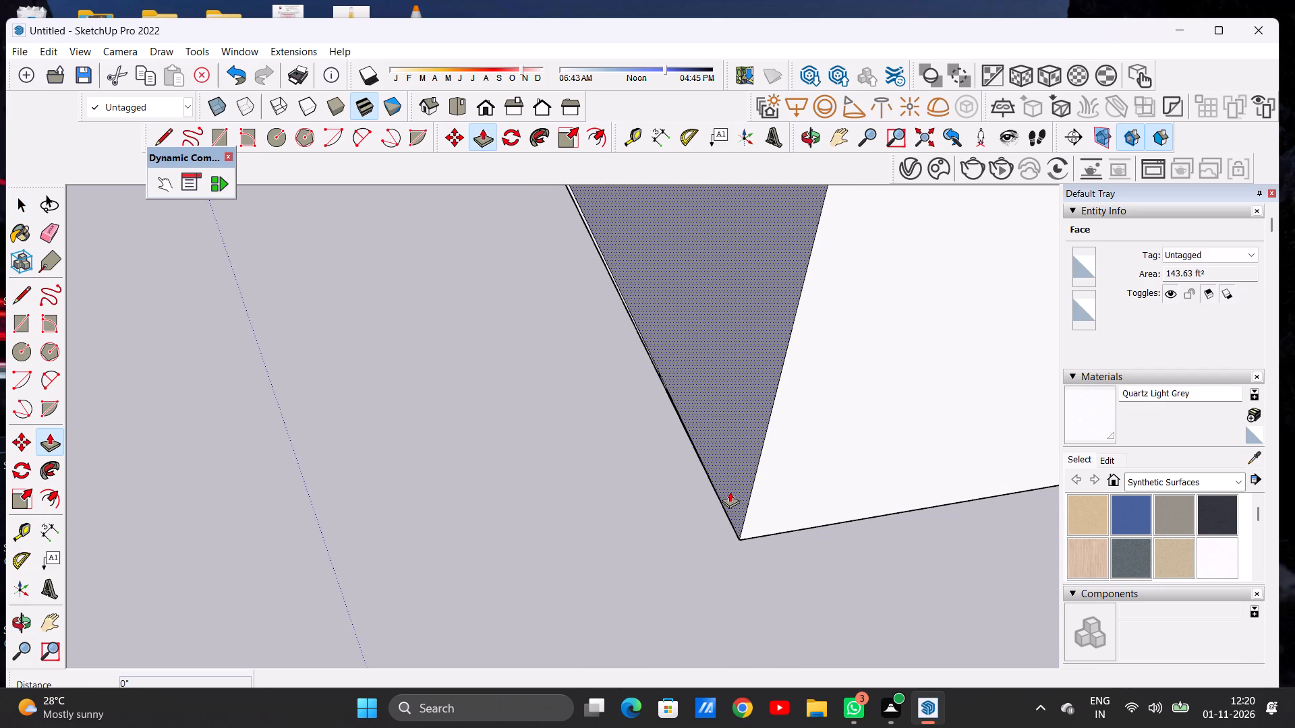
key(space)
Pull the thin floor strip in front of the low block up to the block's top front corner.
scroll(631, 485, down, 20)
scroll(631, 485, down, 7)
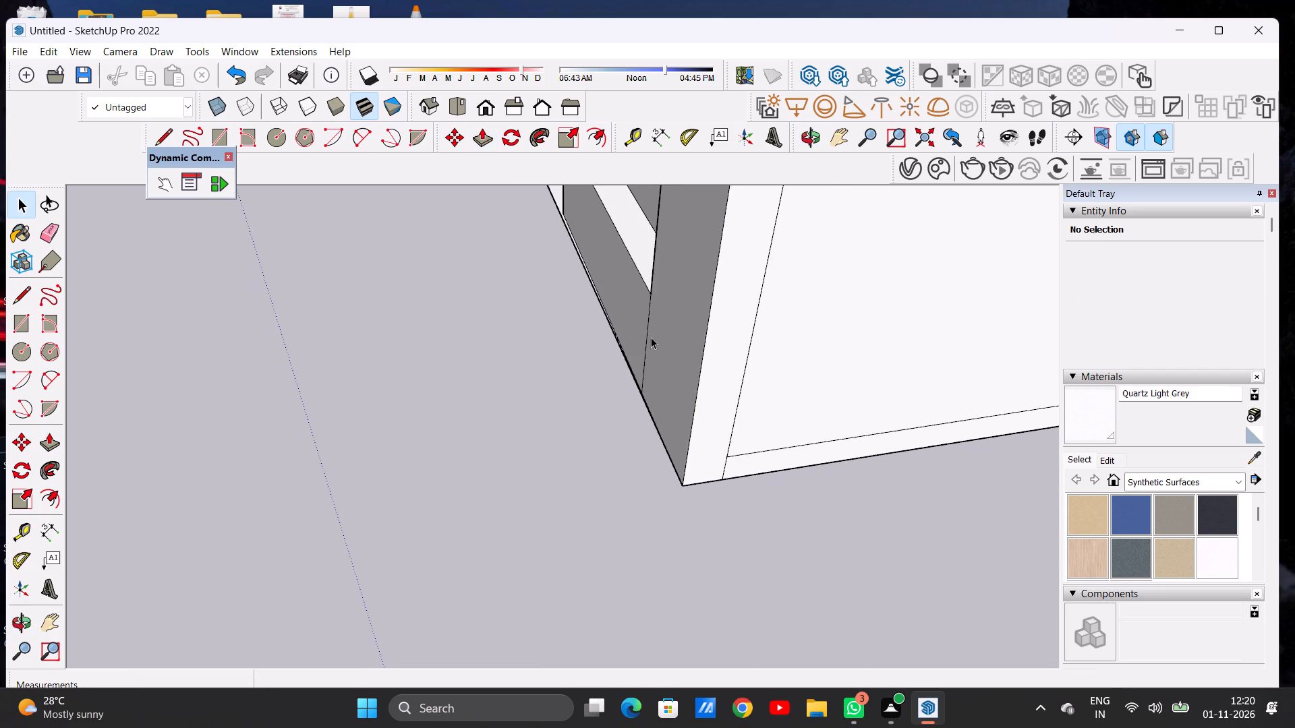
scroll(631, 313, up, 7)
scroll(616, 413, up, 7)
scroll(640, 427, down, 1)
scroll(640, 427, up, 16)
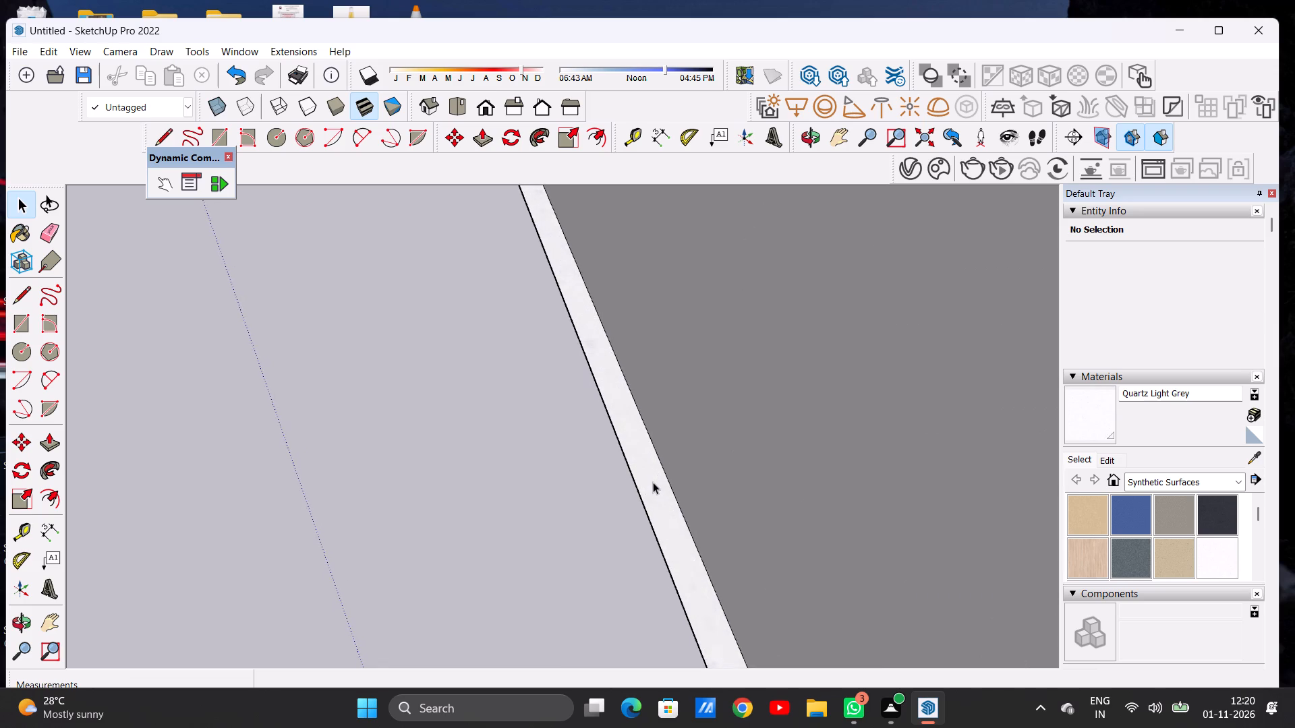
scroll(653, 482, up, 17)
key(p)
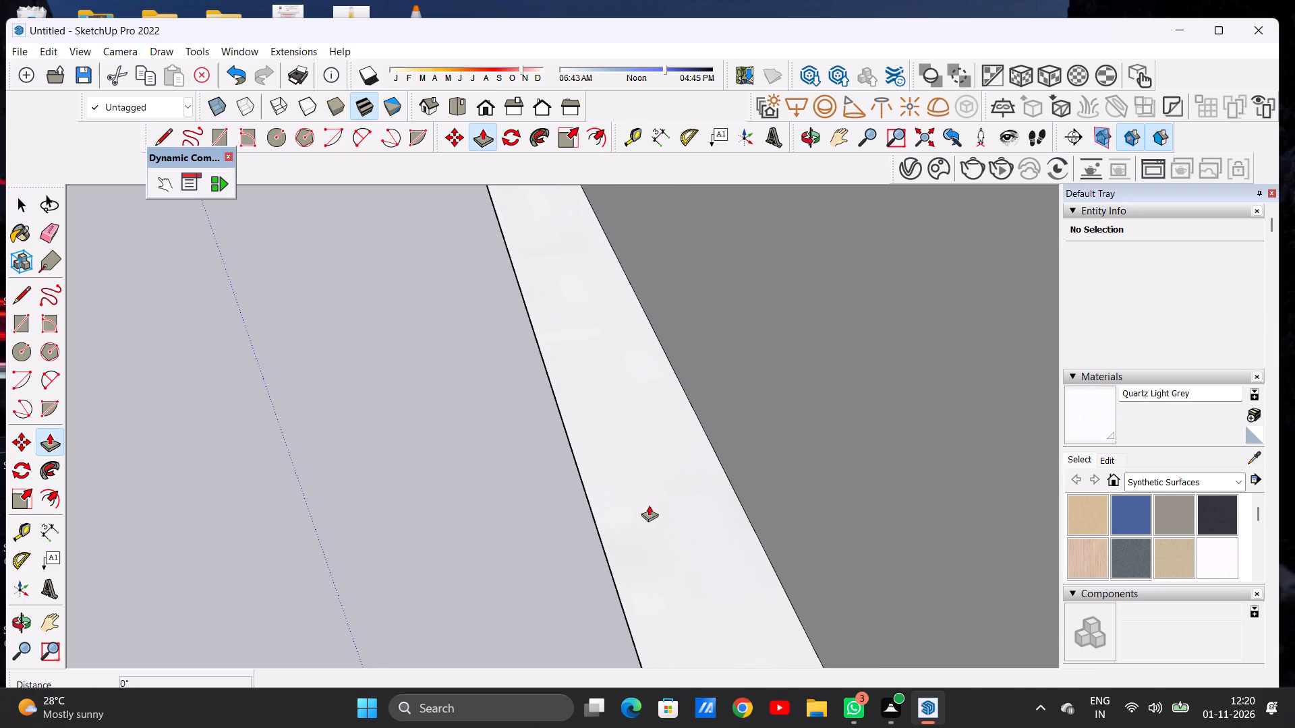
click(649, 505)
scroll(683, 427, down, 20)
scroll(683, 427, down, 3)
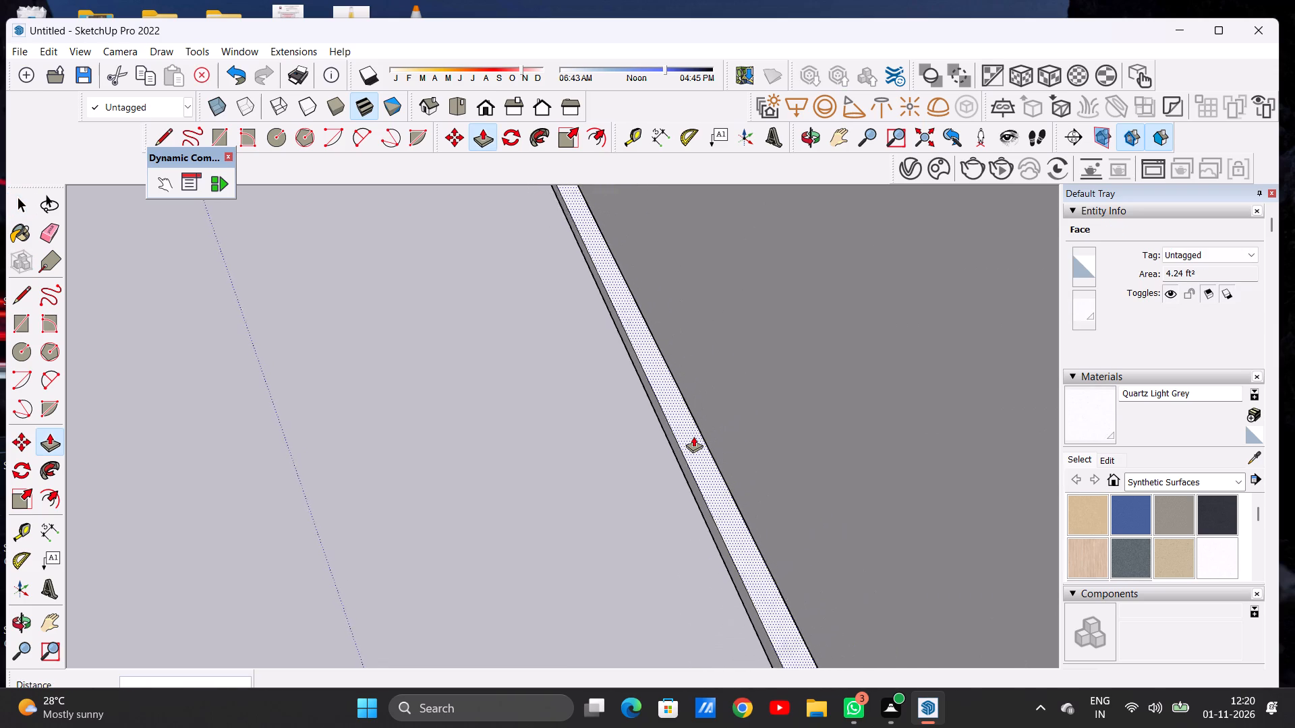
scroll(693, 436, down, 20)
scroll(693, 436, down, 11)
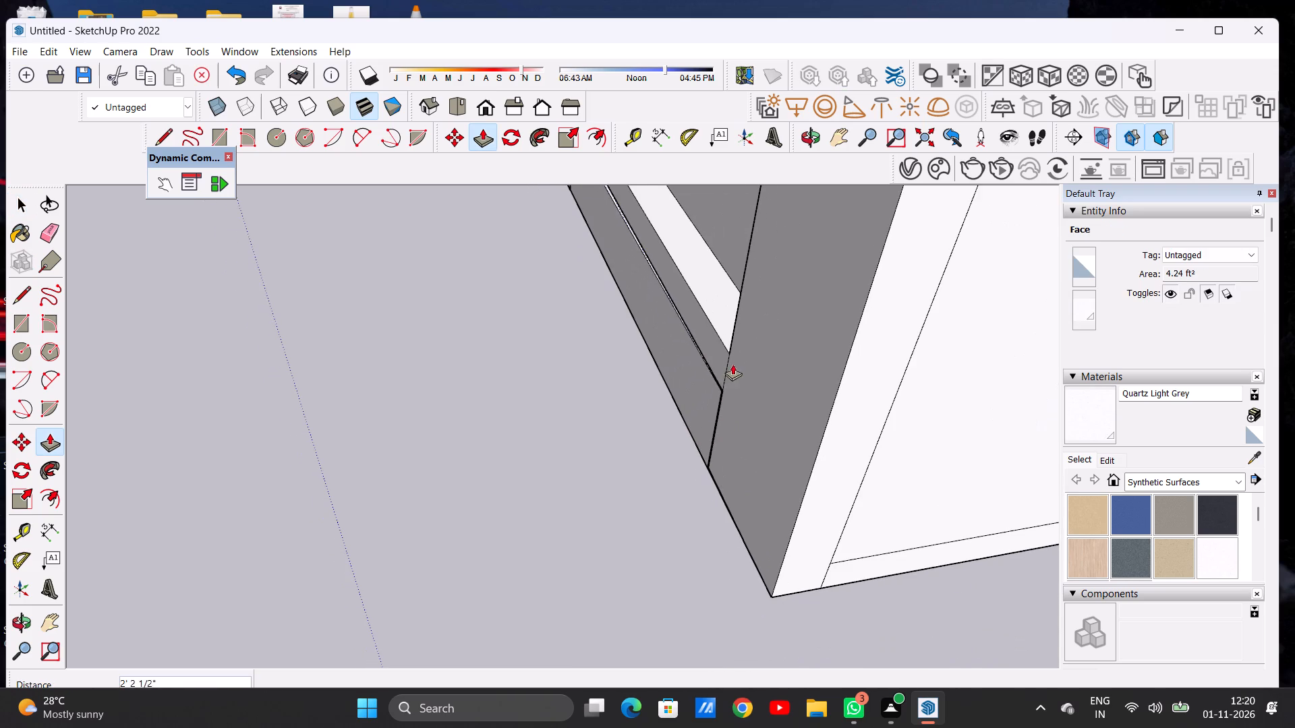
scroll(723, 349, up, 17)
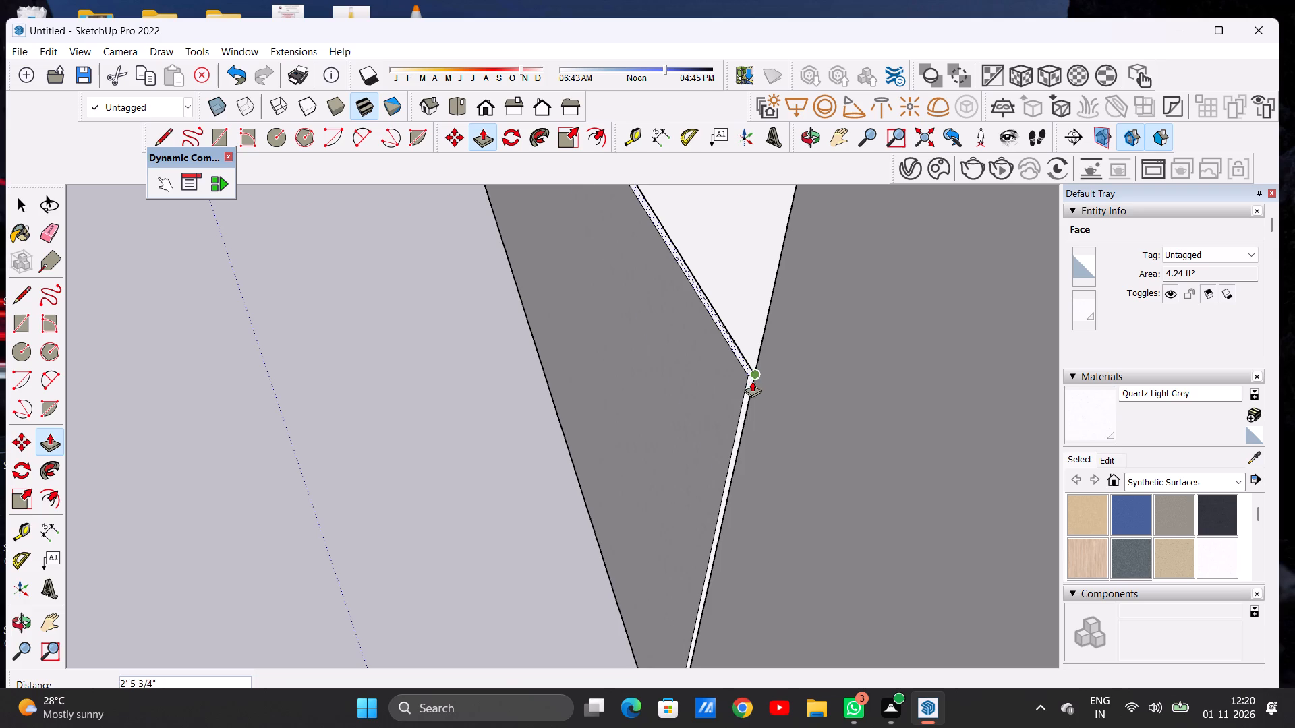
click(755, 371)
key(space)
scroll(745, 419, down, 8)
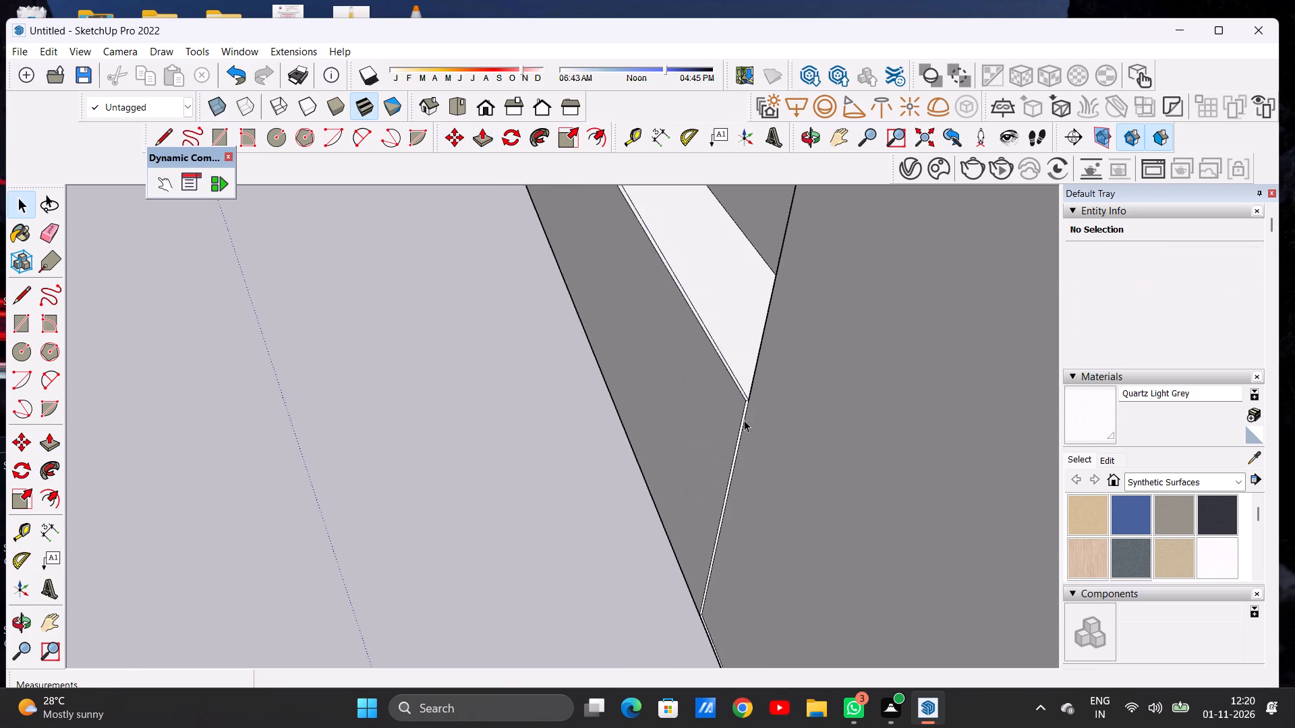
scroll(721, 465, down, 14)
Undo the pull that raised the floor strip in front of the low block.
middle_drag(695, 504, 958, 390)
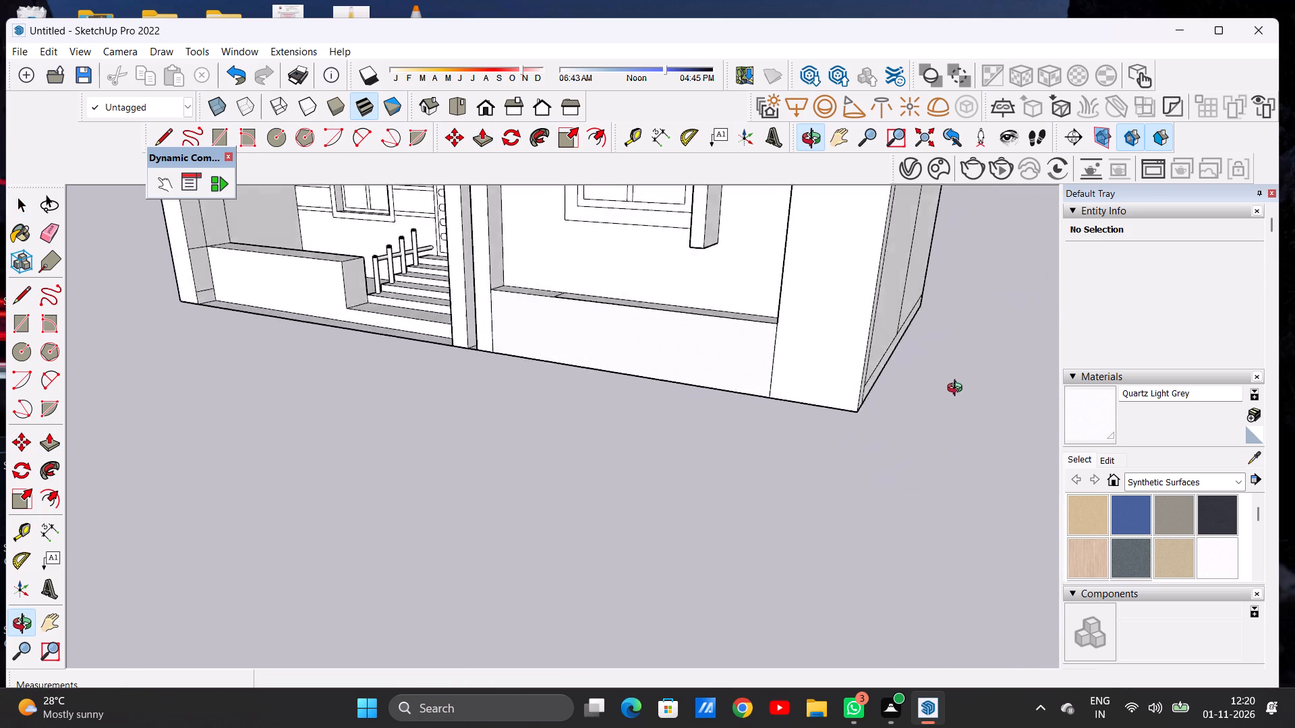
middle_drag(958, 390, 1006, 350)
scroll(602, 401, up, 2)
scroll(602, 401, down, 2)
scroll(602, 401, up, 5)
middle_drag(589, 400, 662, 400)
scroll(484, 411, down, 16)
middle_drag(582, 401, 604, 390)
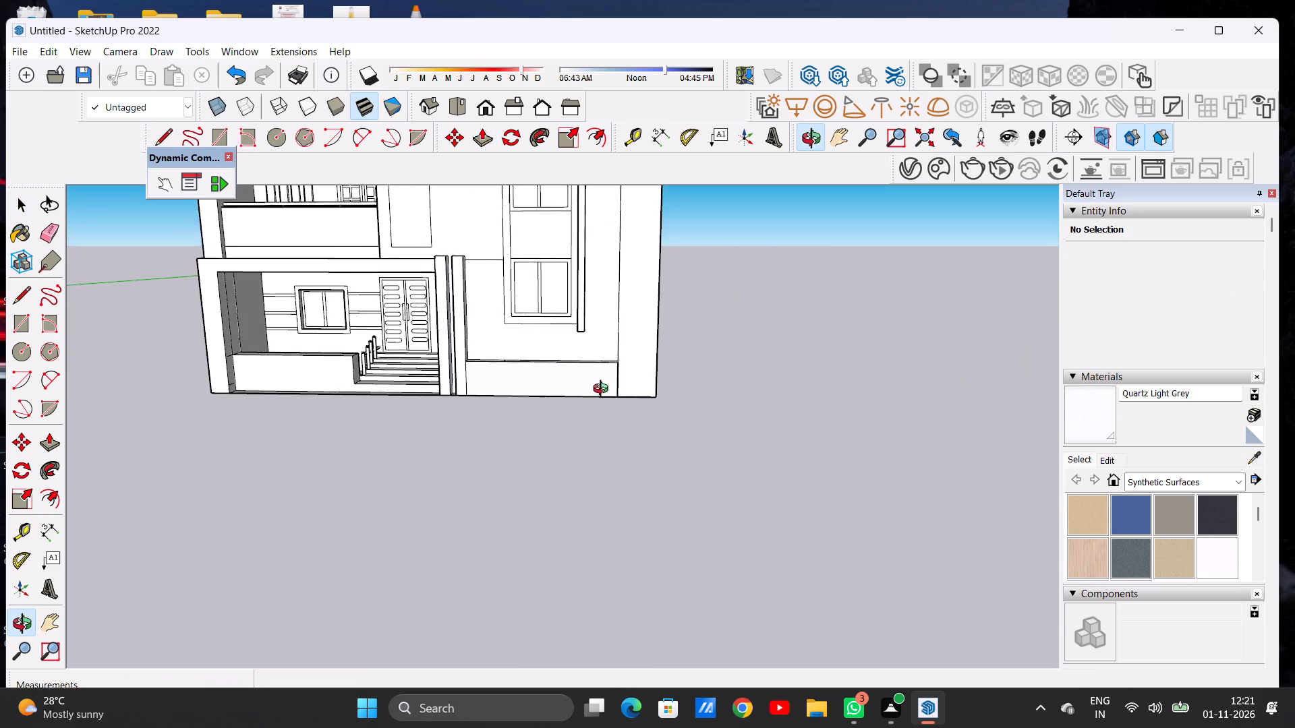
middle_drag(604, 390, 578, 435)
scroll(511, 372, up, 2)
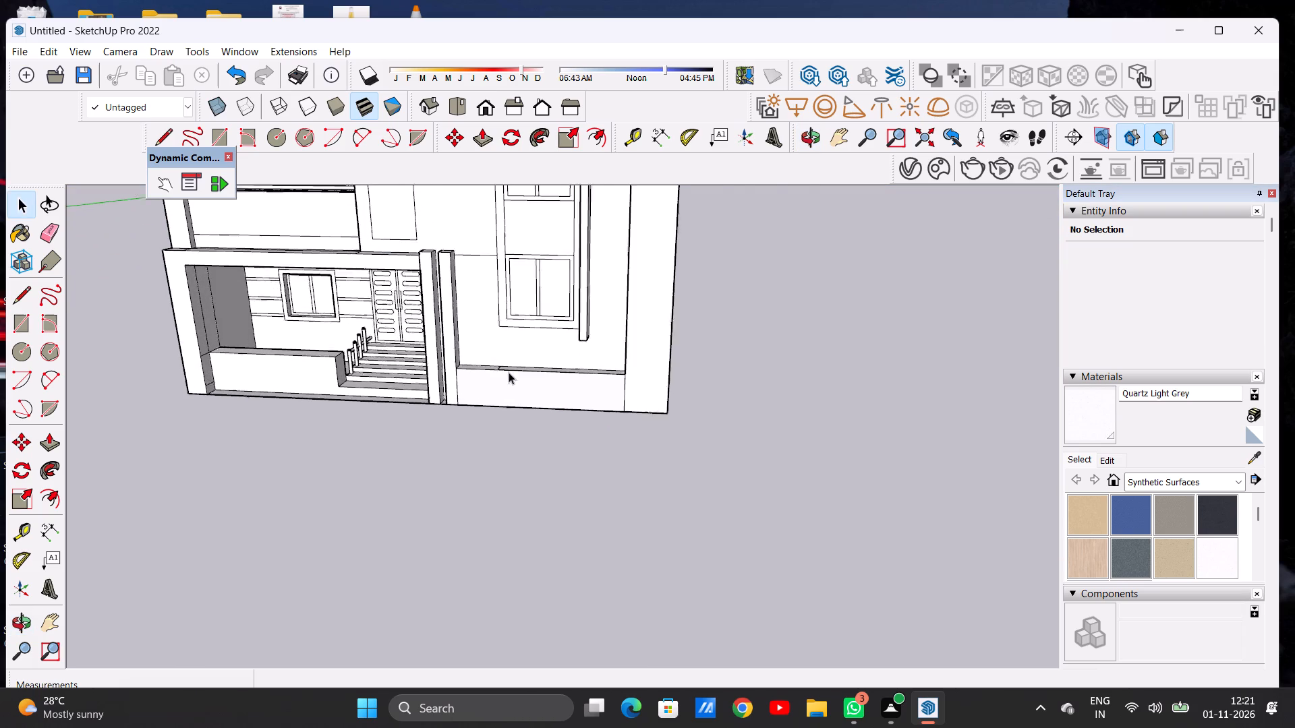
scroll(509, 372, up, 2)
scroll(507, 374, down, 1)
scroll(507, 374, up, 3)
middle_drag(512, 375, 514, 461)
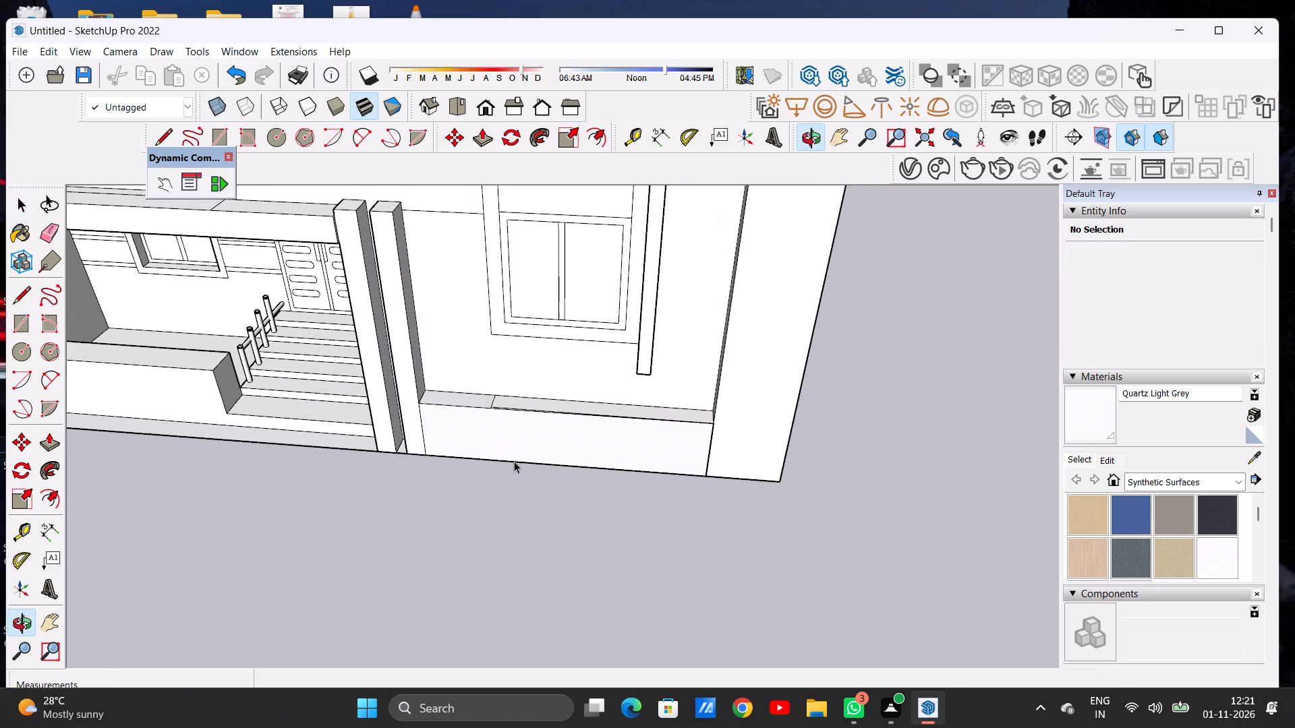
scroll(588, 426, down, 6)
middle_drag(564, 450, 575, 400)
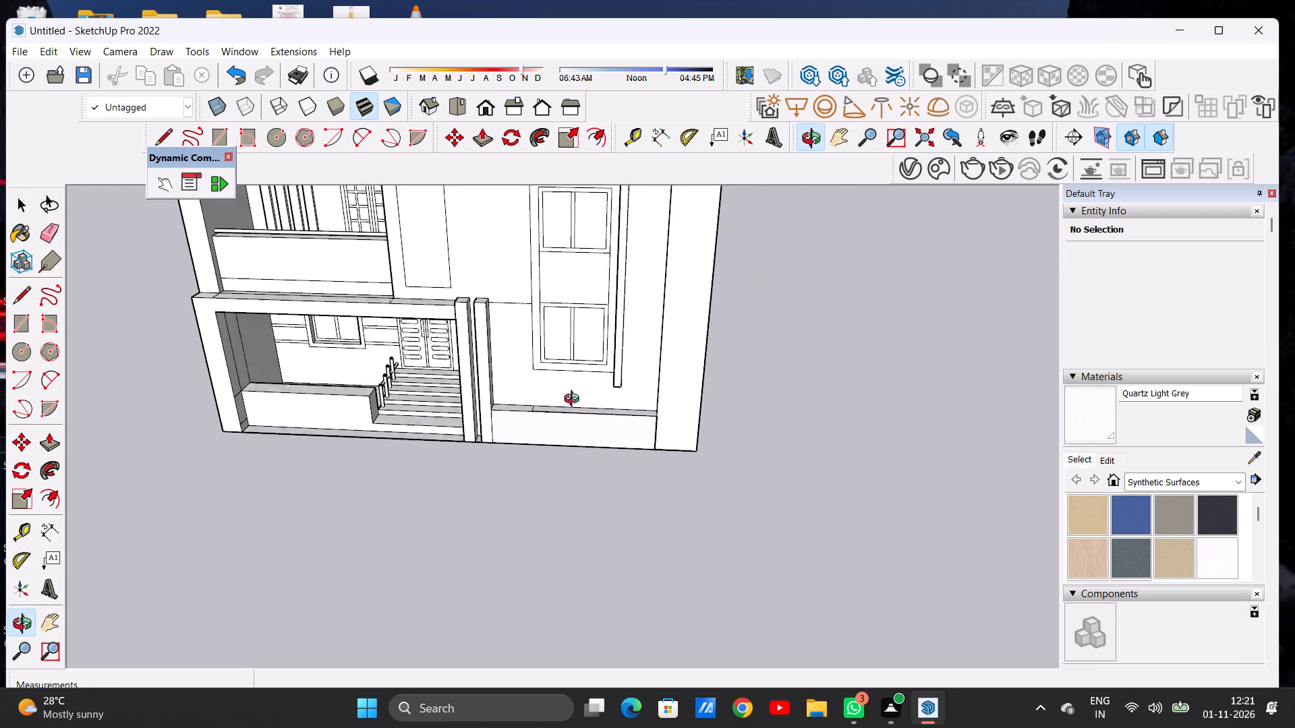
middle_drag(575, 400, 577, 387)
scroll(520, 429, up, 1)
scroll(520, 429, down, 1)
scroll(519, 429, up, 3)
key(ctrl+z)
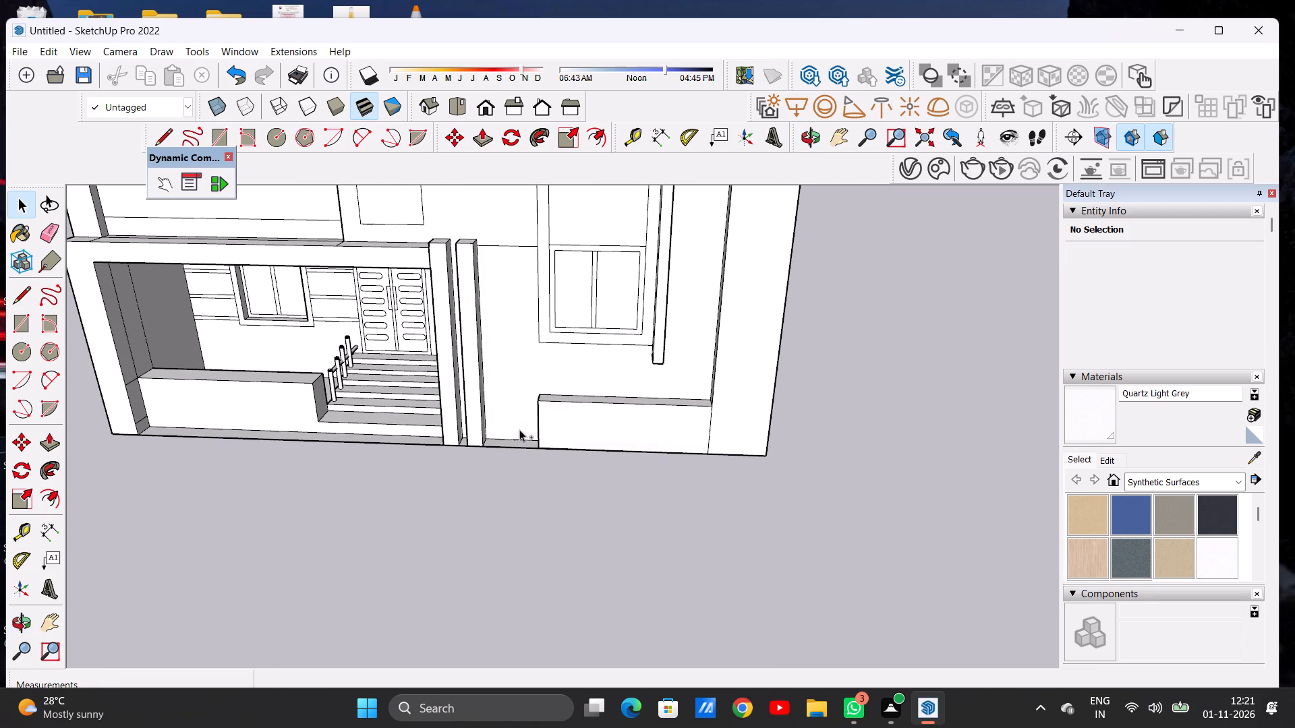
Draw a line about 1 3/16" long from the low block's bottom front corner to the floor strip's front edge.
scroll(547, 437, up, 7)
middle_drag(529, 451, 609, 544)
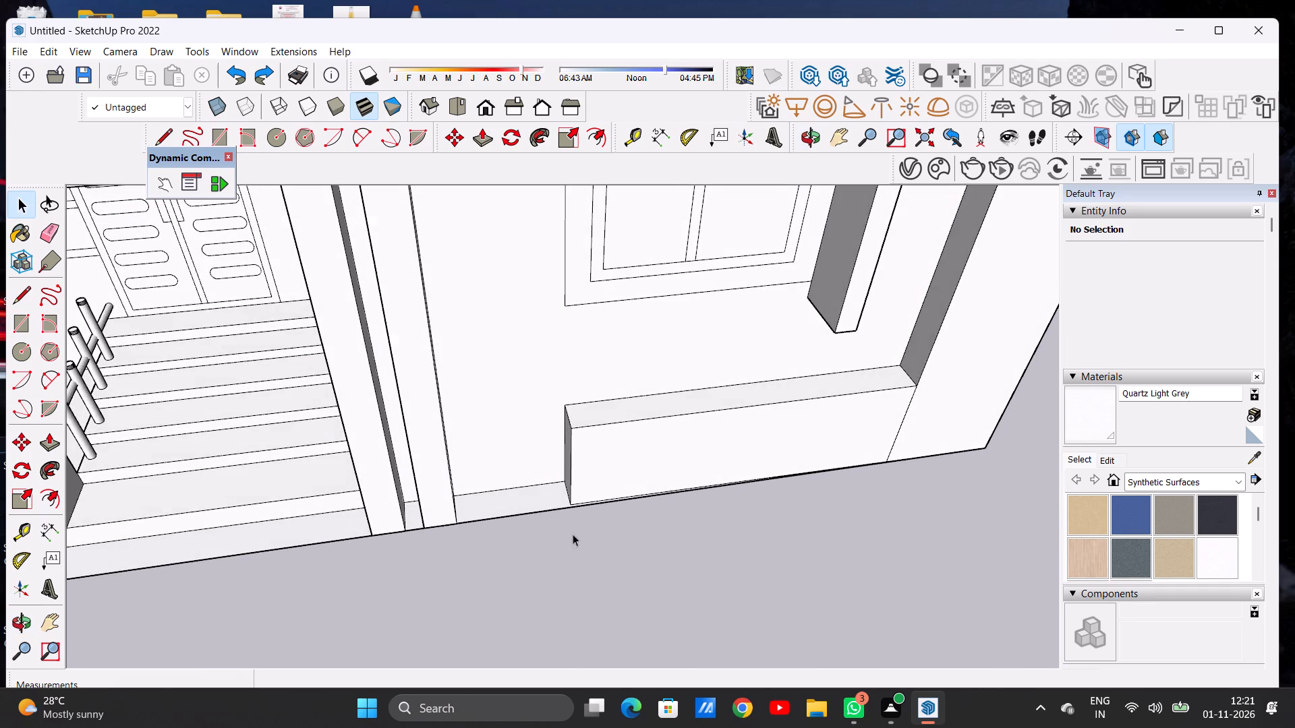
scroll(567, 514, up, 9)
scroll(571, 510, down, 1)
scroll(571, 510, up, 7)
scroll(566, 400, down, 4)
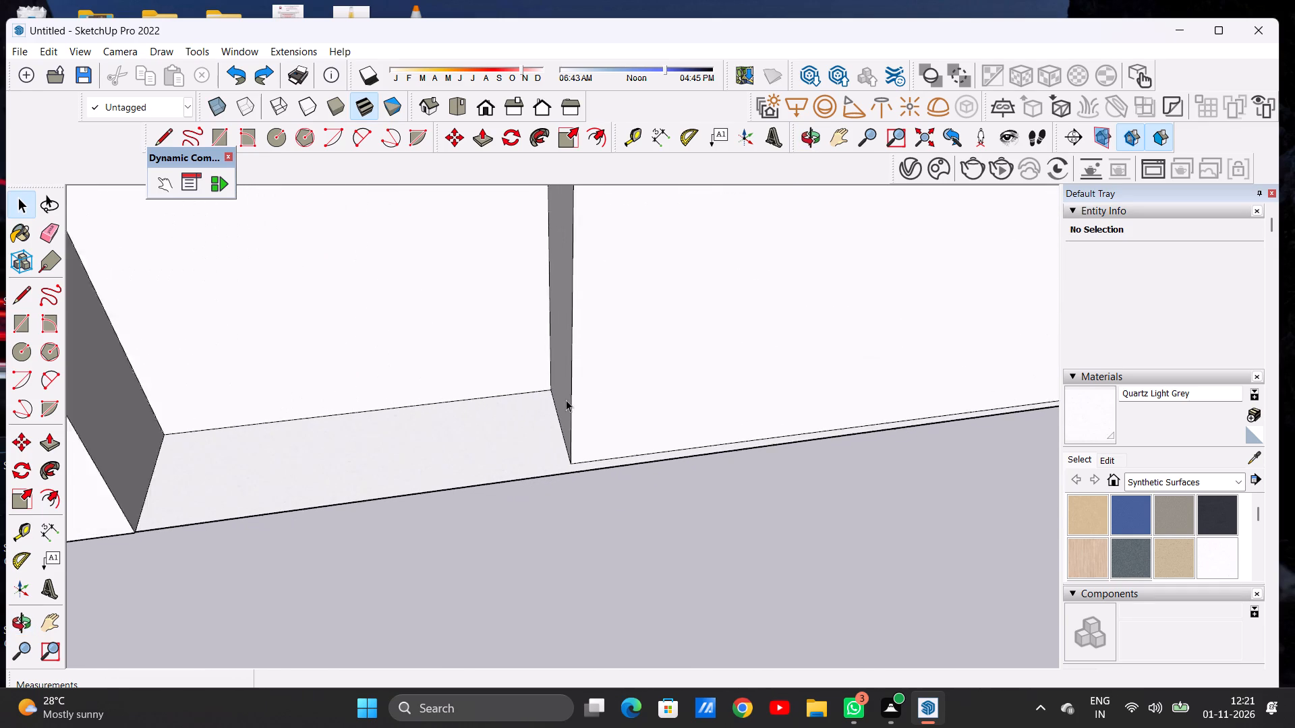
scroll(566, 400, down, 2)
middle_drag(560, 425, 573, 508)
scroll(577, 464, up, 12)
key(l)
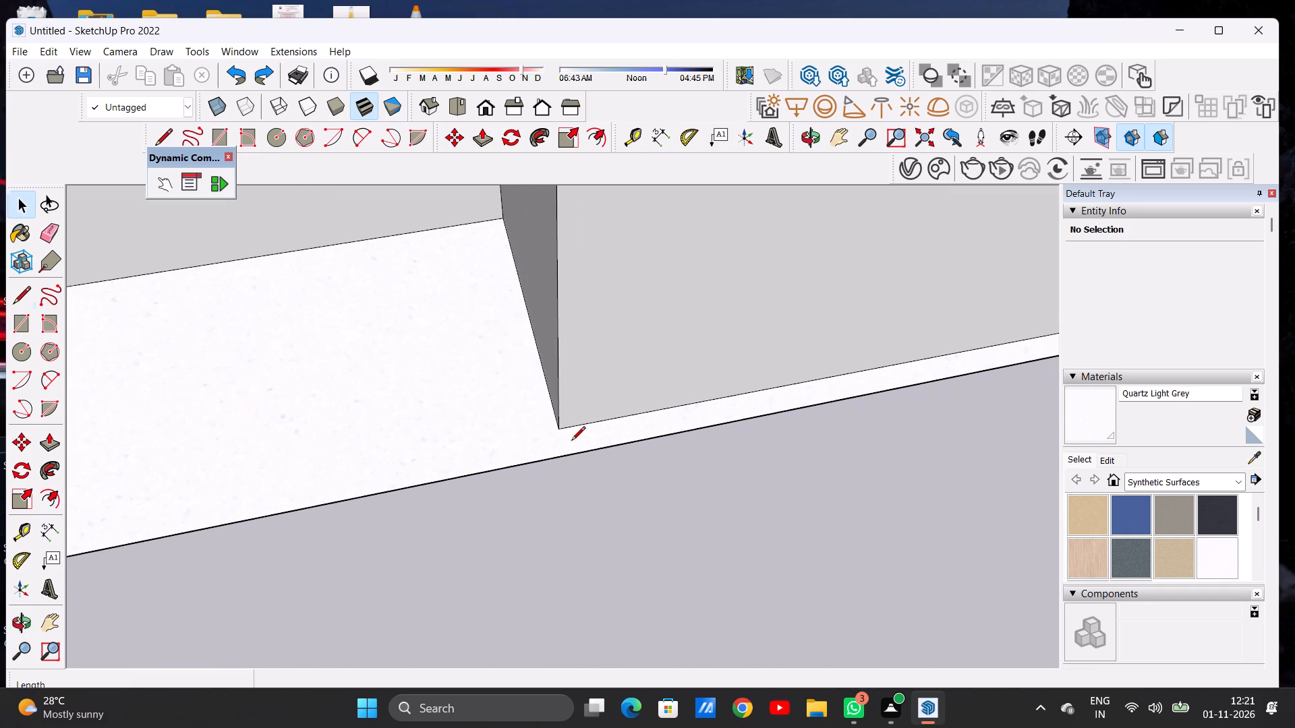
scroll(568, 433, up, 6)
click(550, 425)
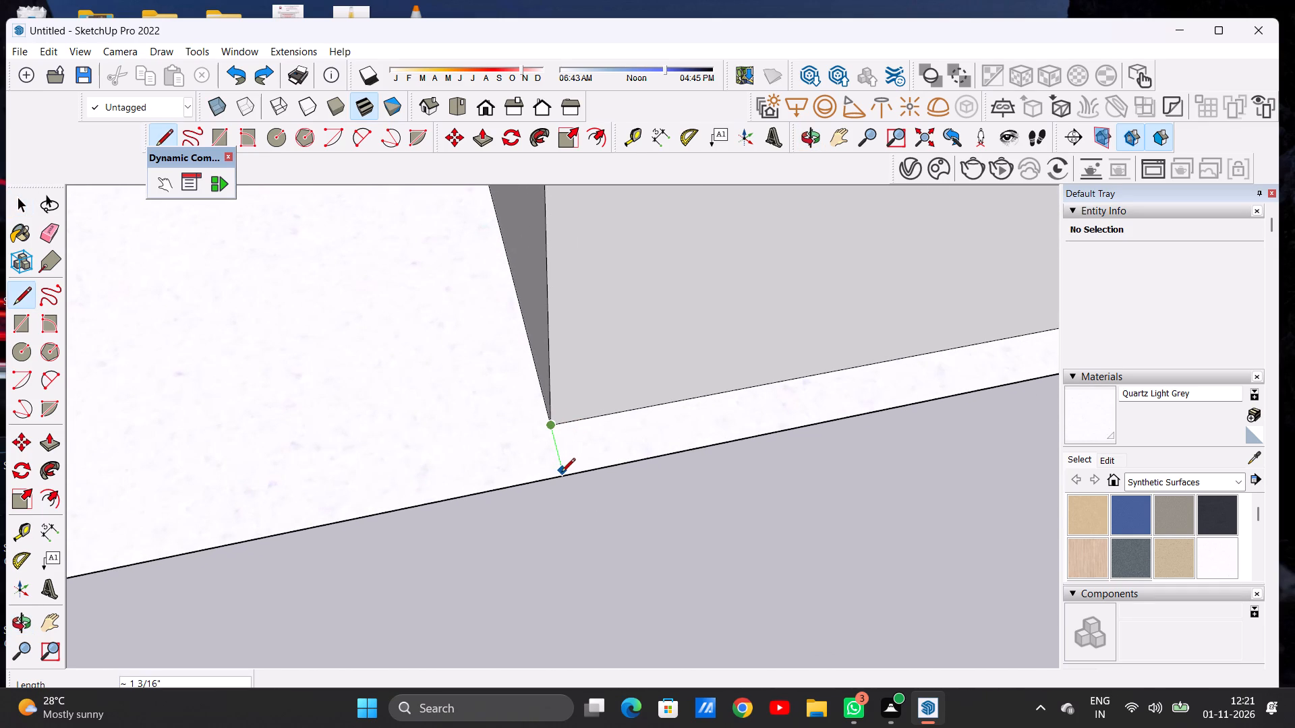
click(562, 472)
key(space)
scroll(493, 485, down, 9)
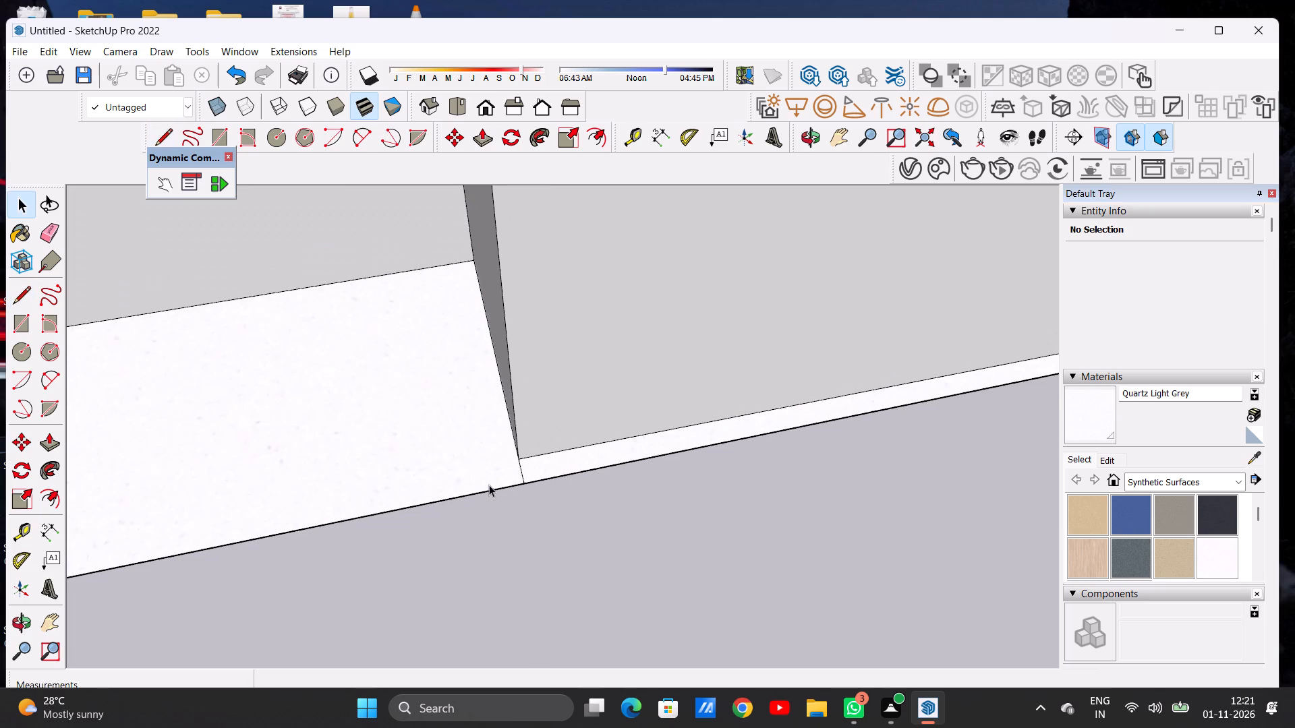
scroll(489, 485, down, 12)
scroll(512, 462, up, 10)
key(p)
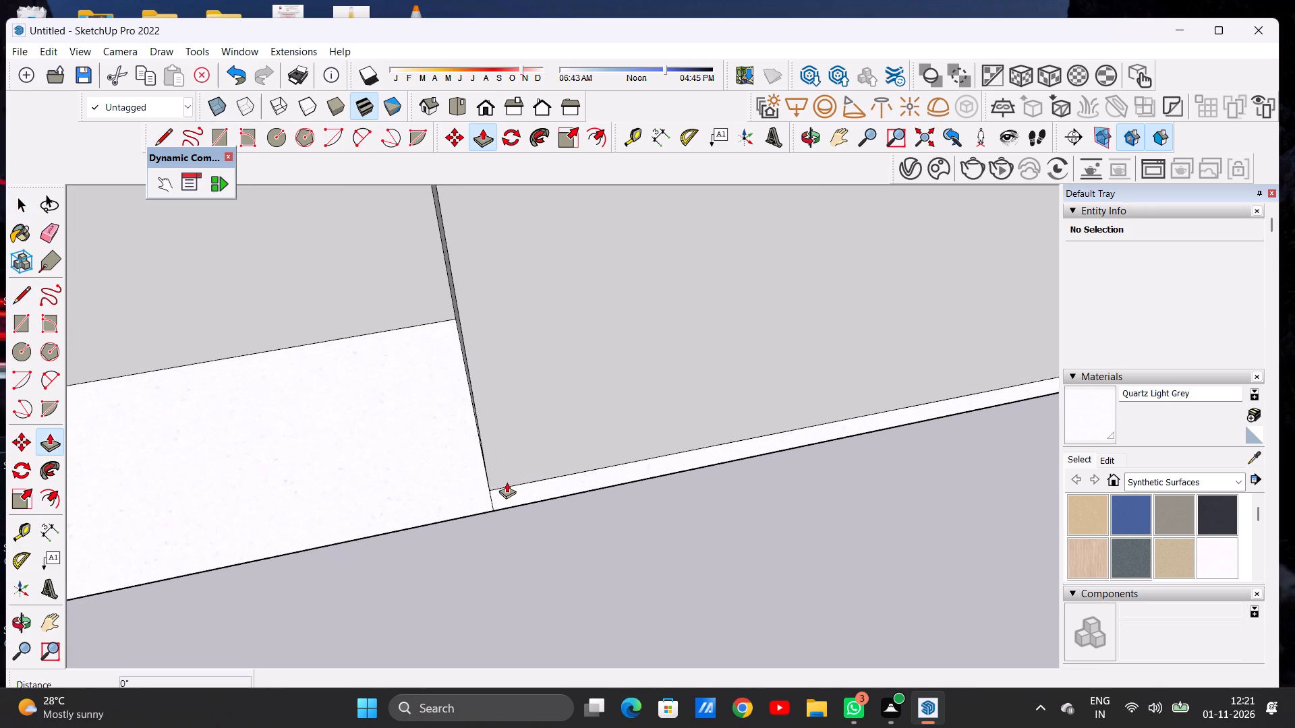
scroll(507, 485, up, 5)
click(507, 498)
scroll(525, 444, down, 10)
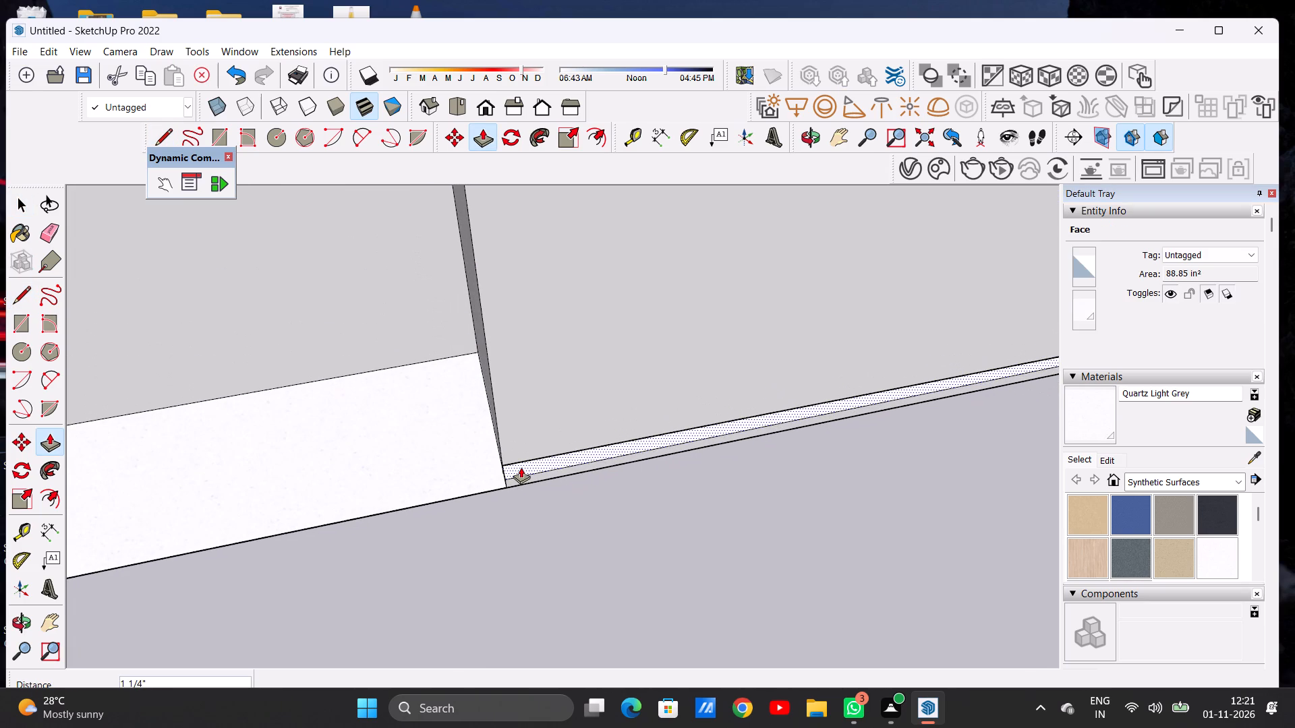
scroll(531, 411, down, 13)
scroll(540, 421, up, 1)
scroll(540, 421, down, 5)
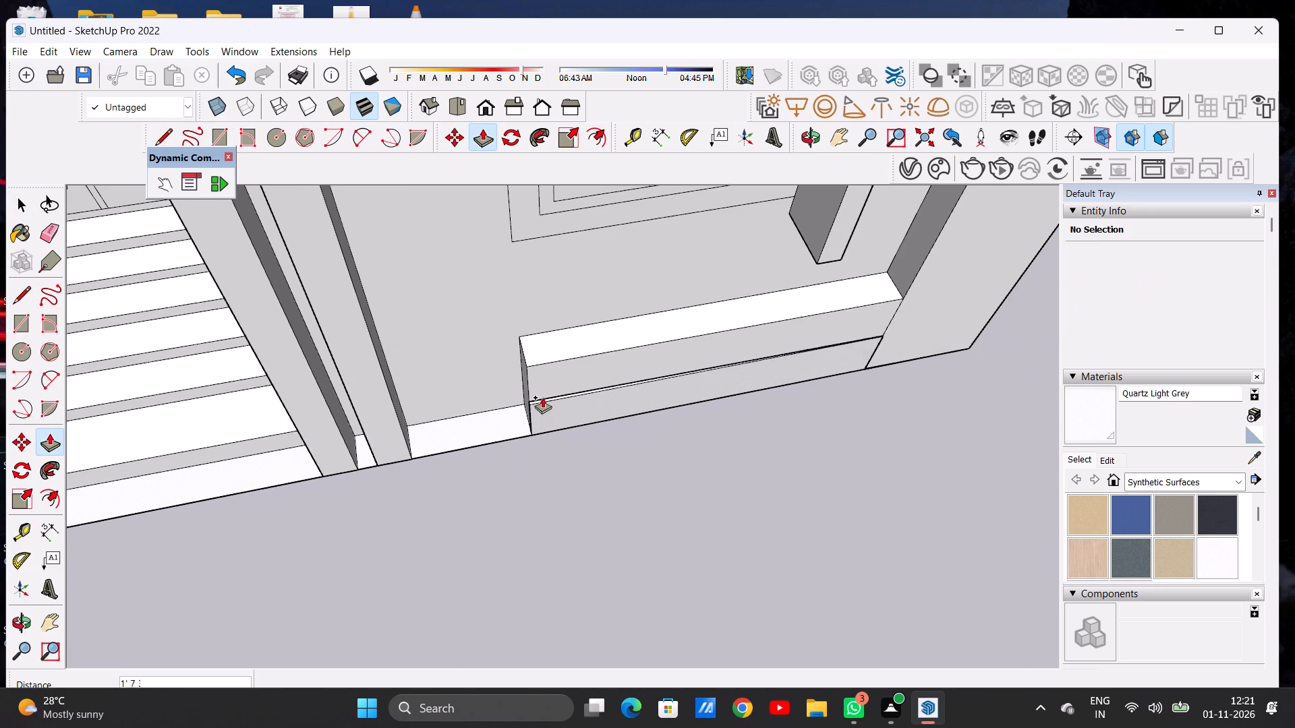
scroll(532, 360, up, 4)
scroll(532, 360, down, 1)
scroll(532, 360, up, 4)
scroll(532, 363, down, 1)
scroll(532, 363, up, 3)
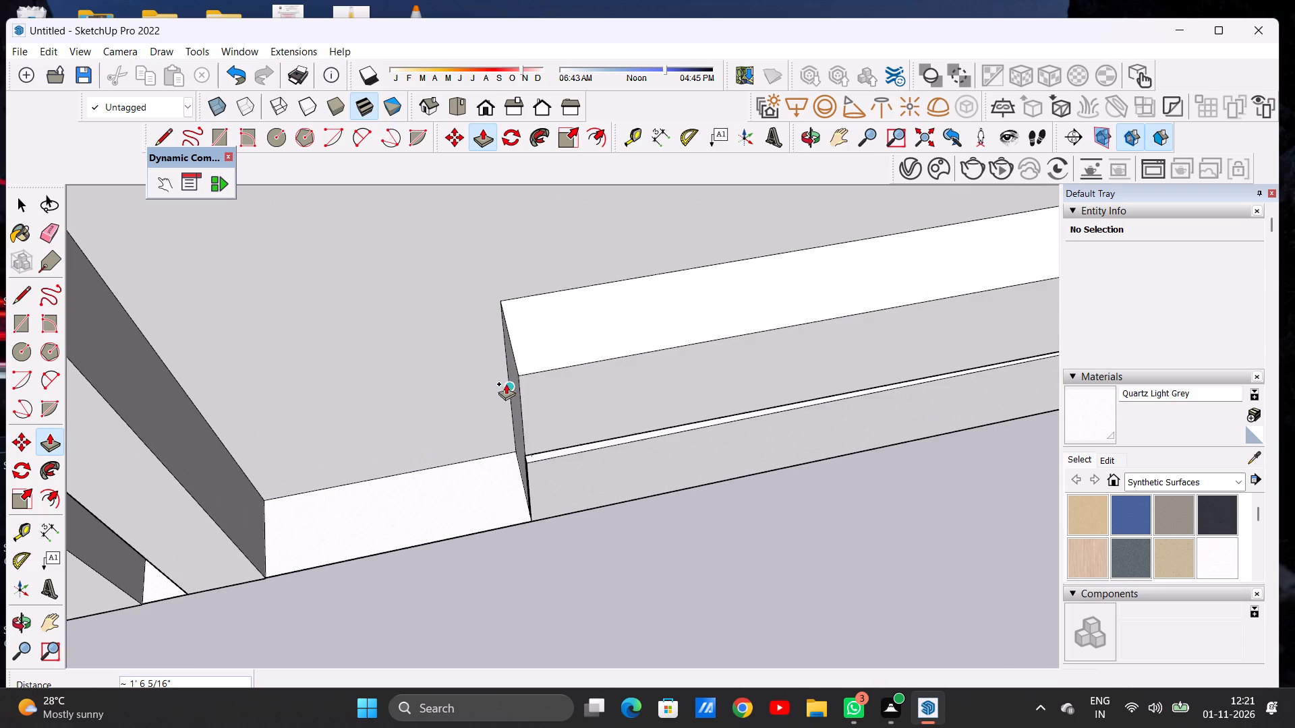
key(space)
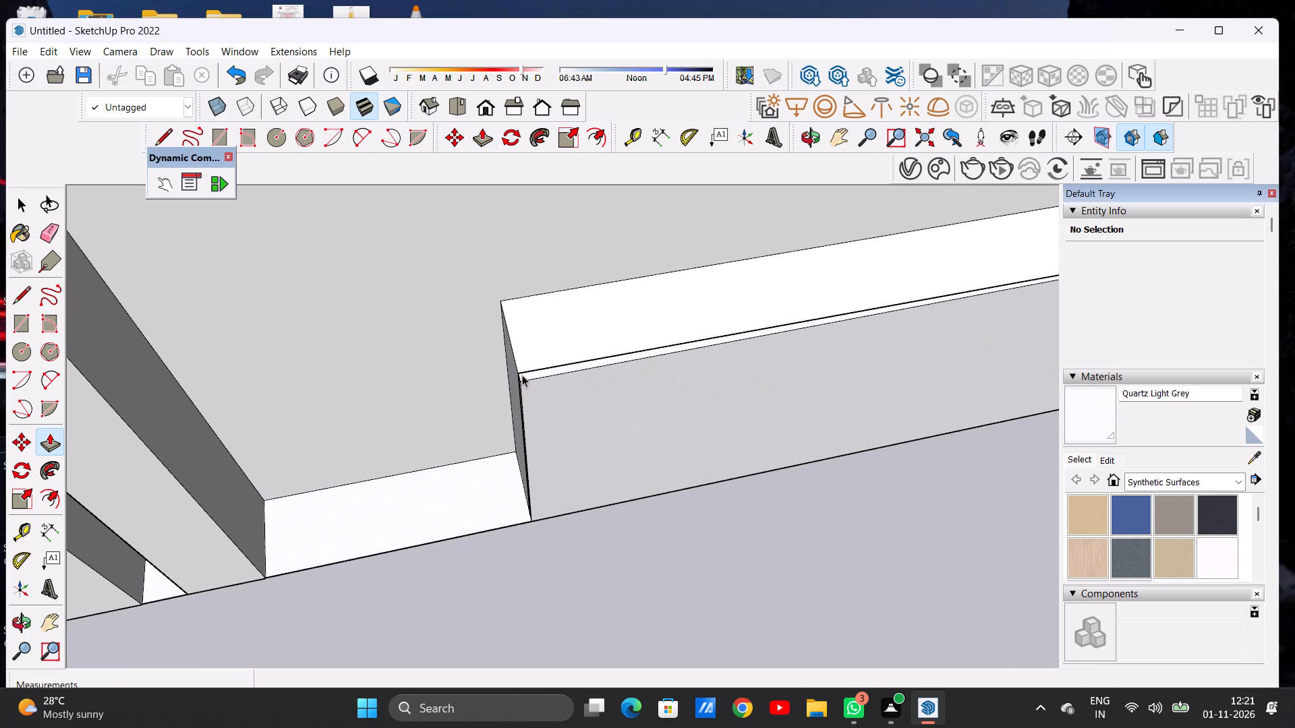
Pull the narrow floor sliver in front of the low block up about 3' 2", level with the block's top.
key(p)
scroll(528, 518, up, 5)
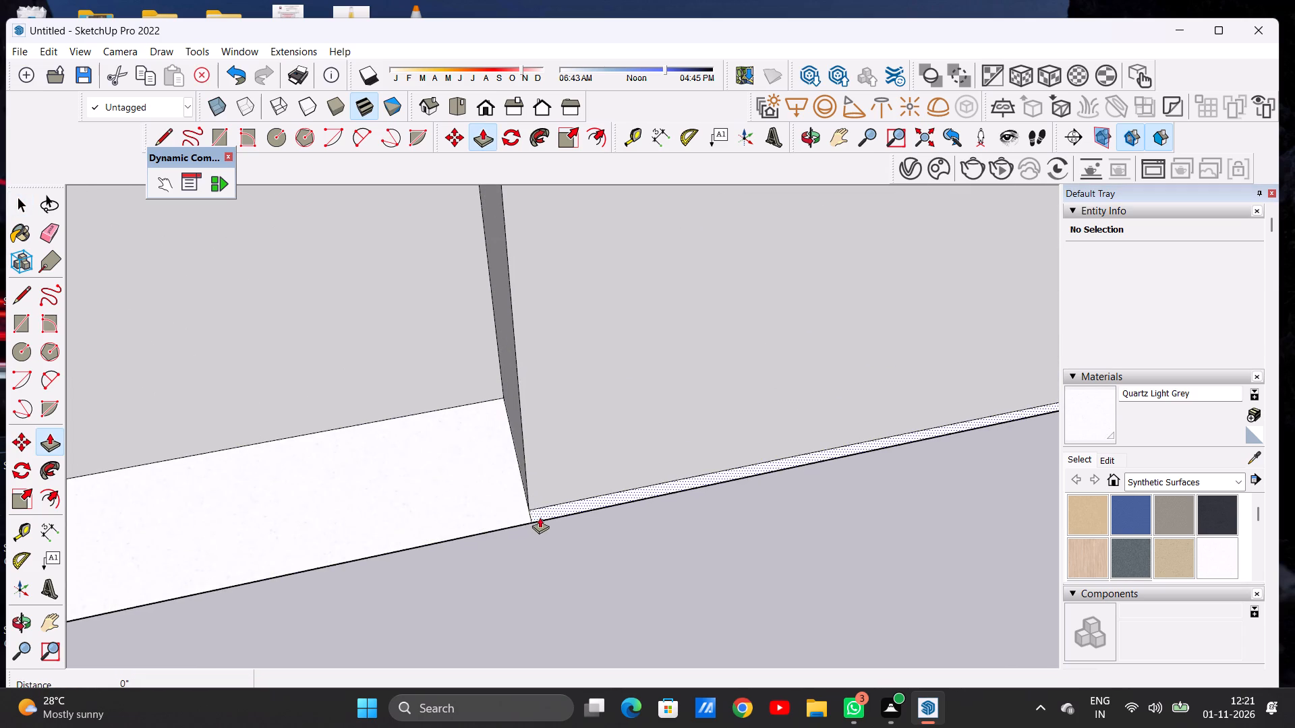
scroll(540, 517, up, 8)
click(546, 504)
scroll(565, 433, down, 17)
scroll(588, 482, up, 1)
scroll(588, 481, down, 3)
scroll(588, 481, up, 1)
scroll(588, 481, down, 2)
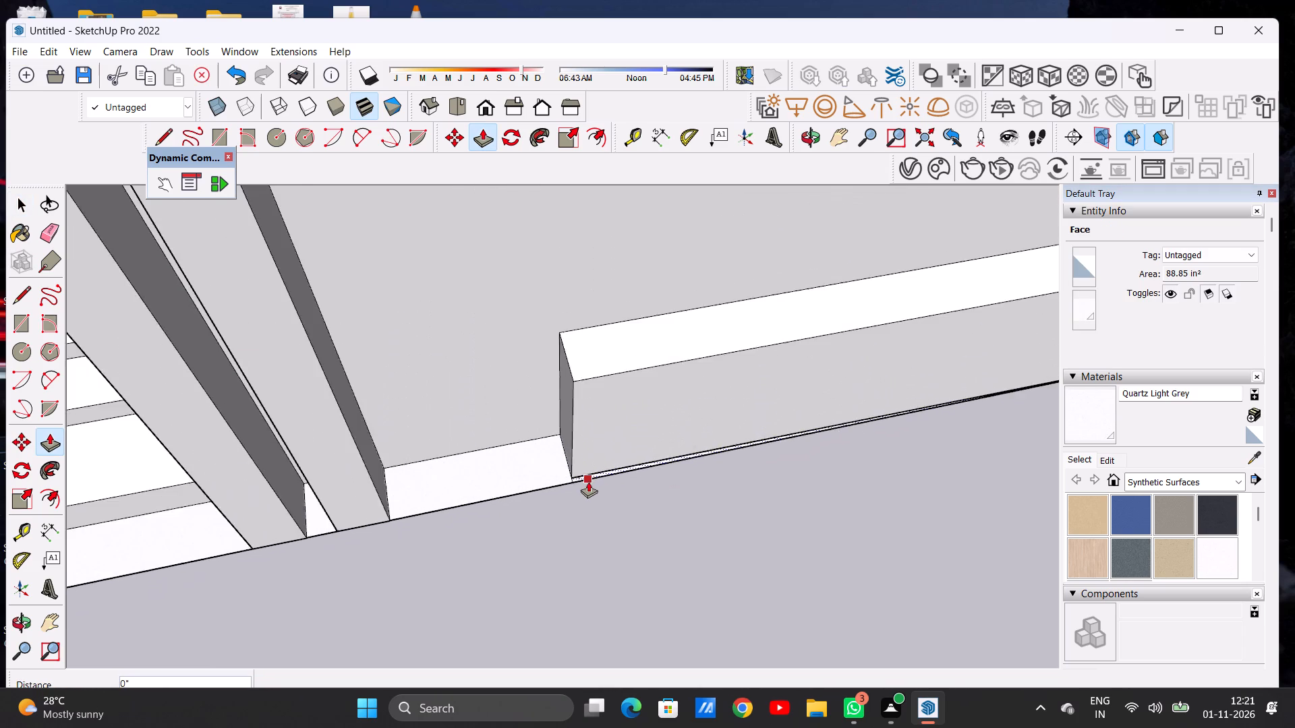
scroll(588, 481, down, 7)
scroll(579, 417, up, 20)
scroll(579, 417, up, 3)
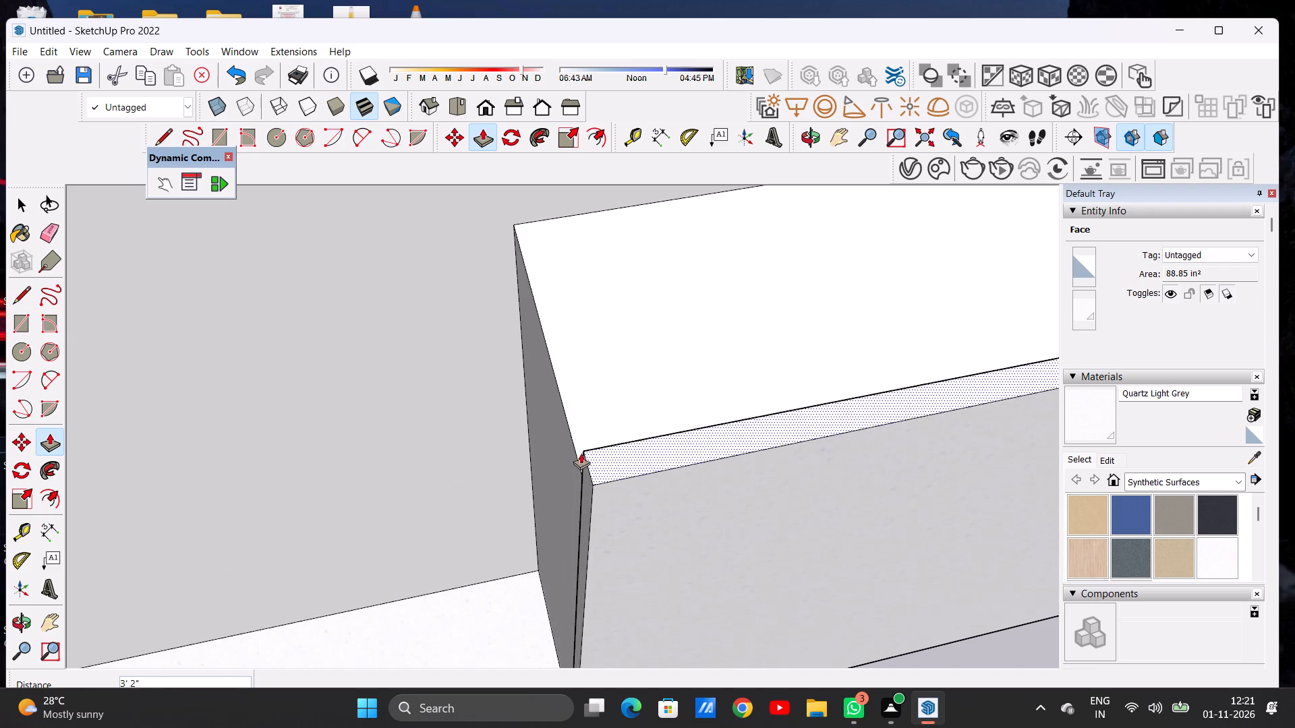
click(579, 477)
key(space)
Examine the low block's raised front piece and its bottom edge against the base from the front and from below.
scroll(550, 524, down, 5)
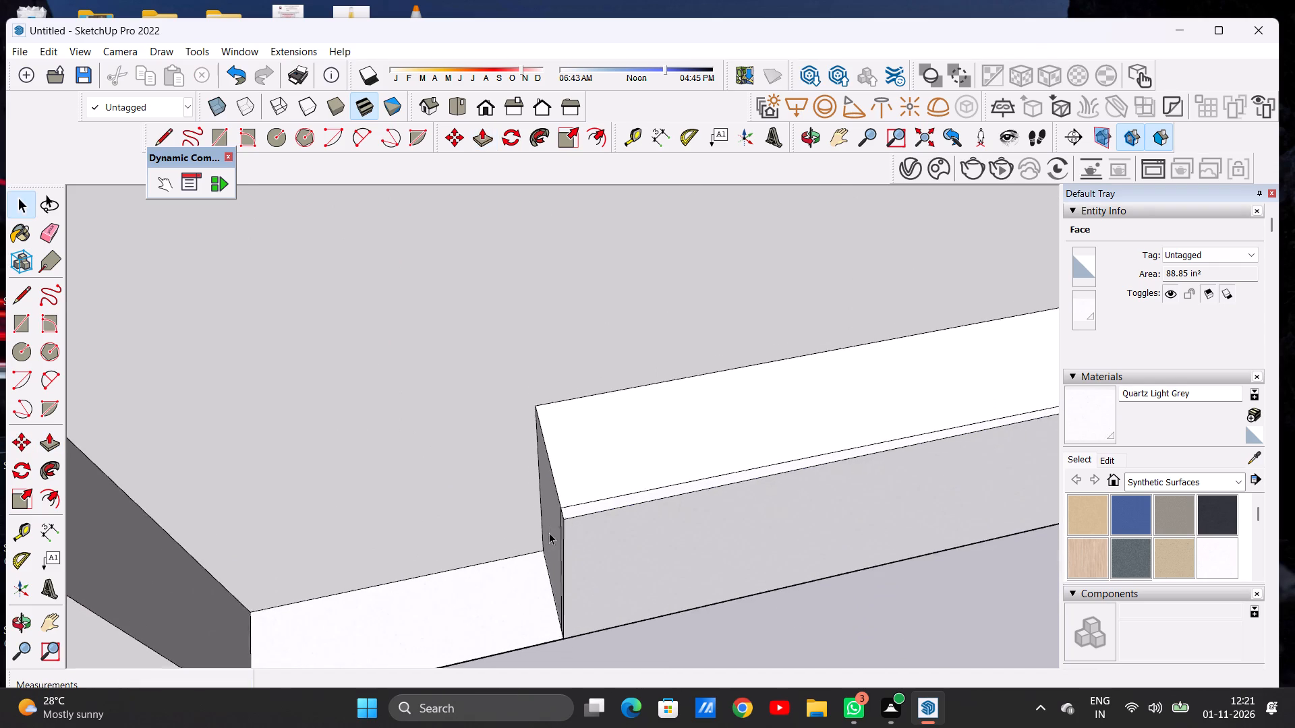
scroll(549, 533, down, 20)
scroll(549, 533, down, 4)
middle_drag(708, 544, 646, 377)
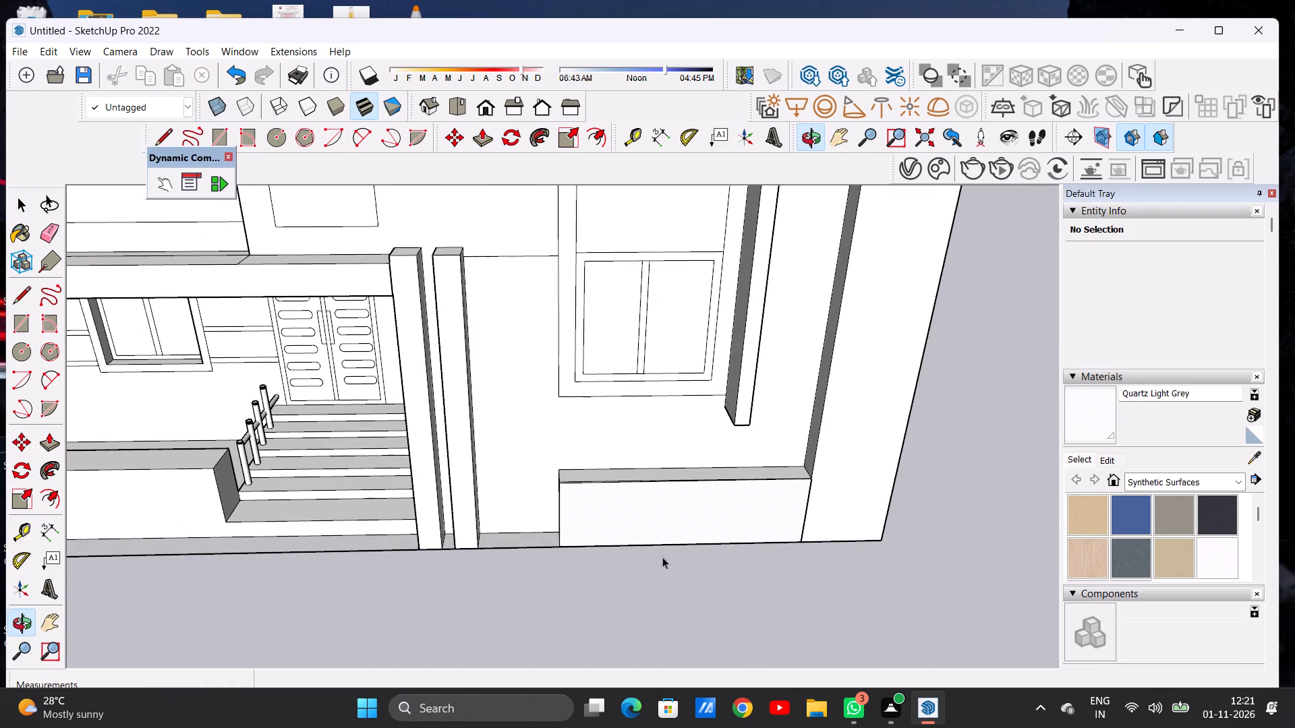
middle_drag(662, 557, 668, 370)
middle_drag(679, 528, 664, 269)
scroll(651, 330, up, 11)
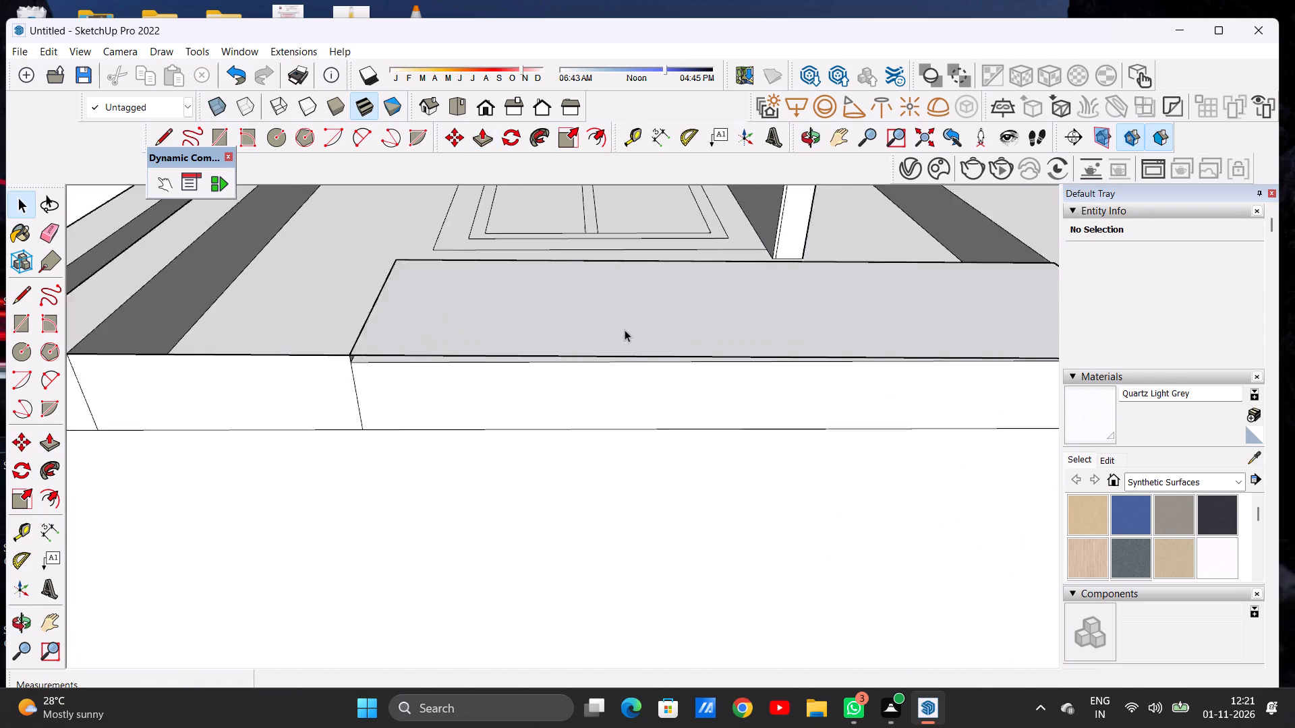
scroll(625, 330, up, 7)
scroll(625, 369, down, 1)
scroll(625, 369, up, 11)
scroll(624, 377, down, 1)
scroll(624, 377, up, 8)
scroll(626, 365, down, 1)
scroll(626, 365, up, 6)
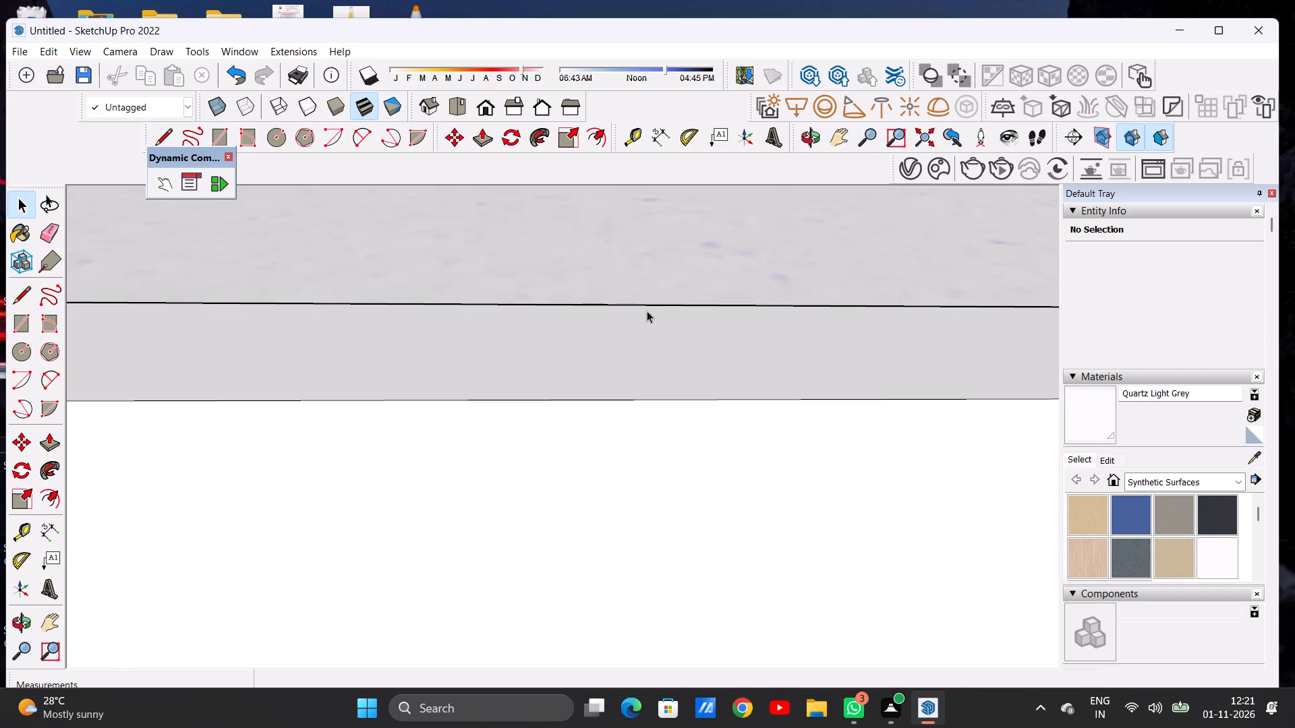
click(647, 303)
scroll(645, 366, down, 18)
scroll(621, 421, up, 1)
scroll(621, 421, down, 9)
scroll(623, 415, up, 1)
scroll(623, 414, down, 9)
scroll(623, 414, up, 1)
scroll(623, 414, down, 1)
scroll(310, 433, up, 17)
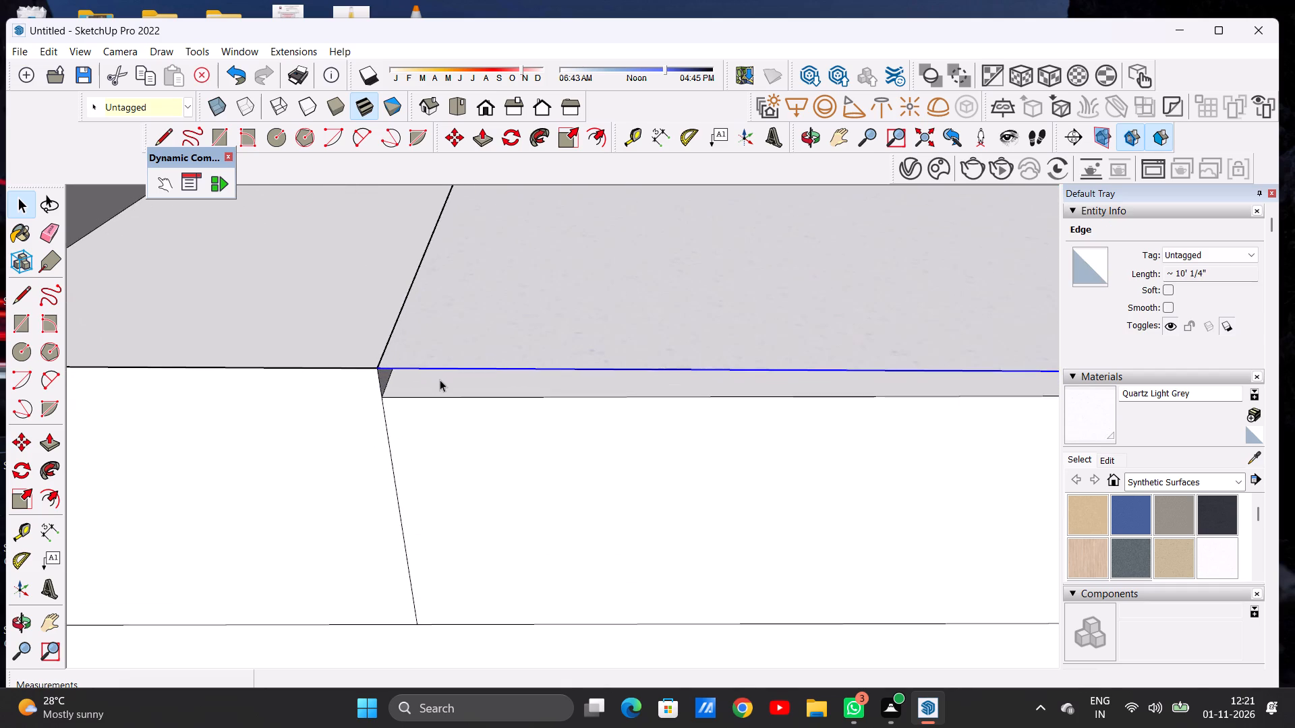
scroll(440, 380, up, 3)
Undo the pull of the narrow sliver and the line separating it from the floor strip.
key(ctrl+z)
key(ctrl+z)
Draw a line about 1 3/16" long from the low block's bottom front corner to the floor strip's front edge.
scroll(415, 382, down, 4)
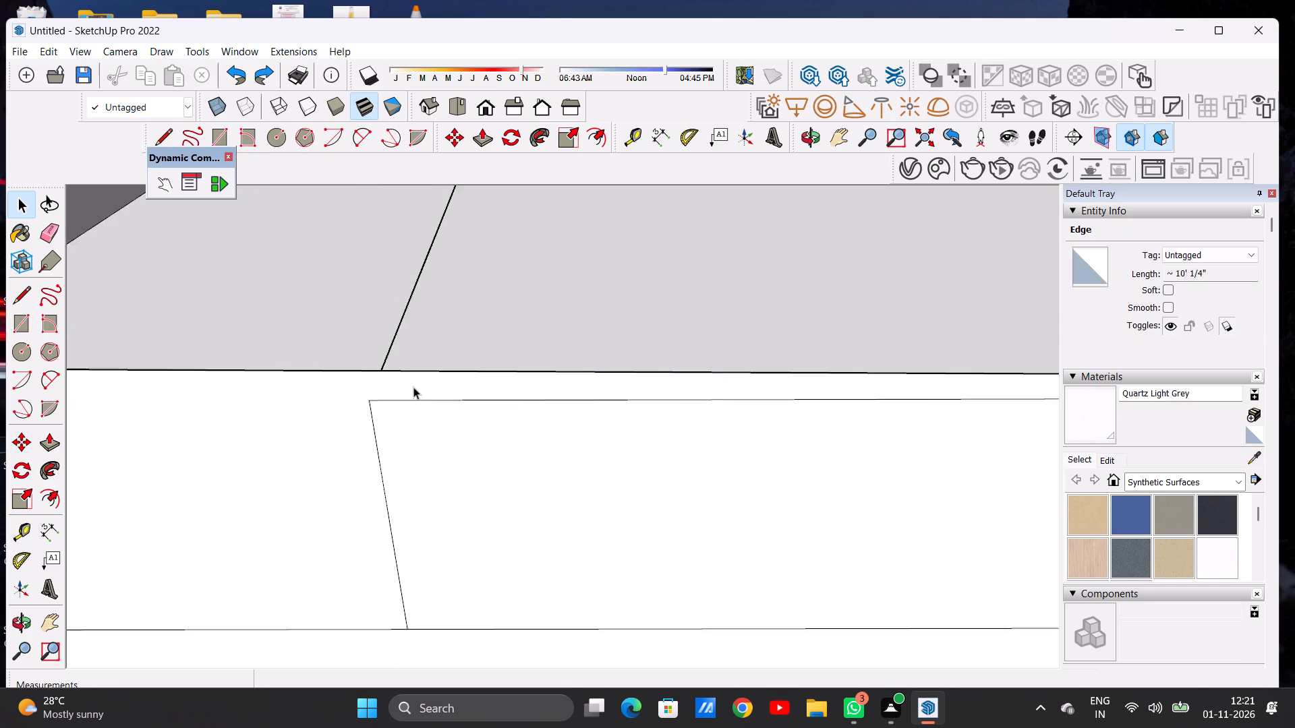
scroll(413, 387, down, 13)
middle_drag(413, 314, 453, 550)
scroll(468, 420, down, 15)
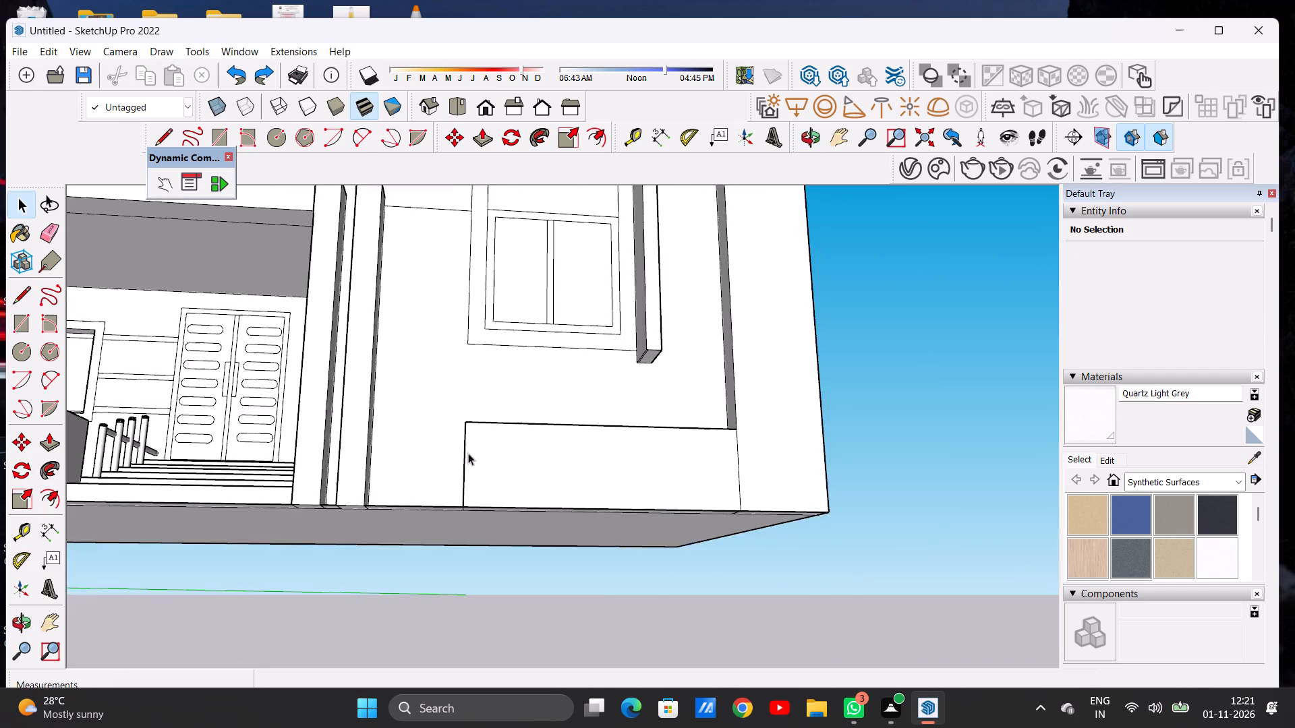
middle_drag(468, 453, 573, 669)
scroll(527, 601, up, 10)
scroll(527, 601, down, 1)
scroll(527, 601, up, 3)
scroll(527, 601, down, 1)
scroll(527, 601, up, 6)
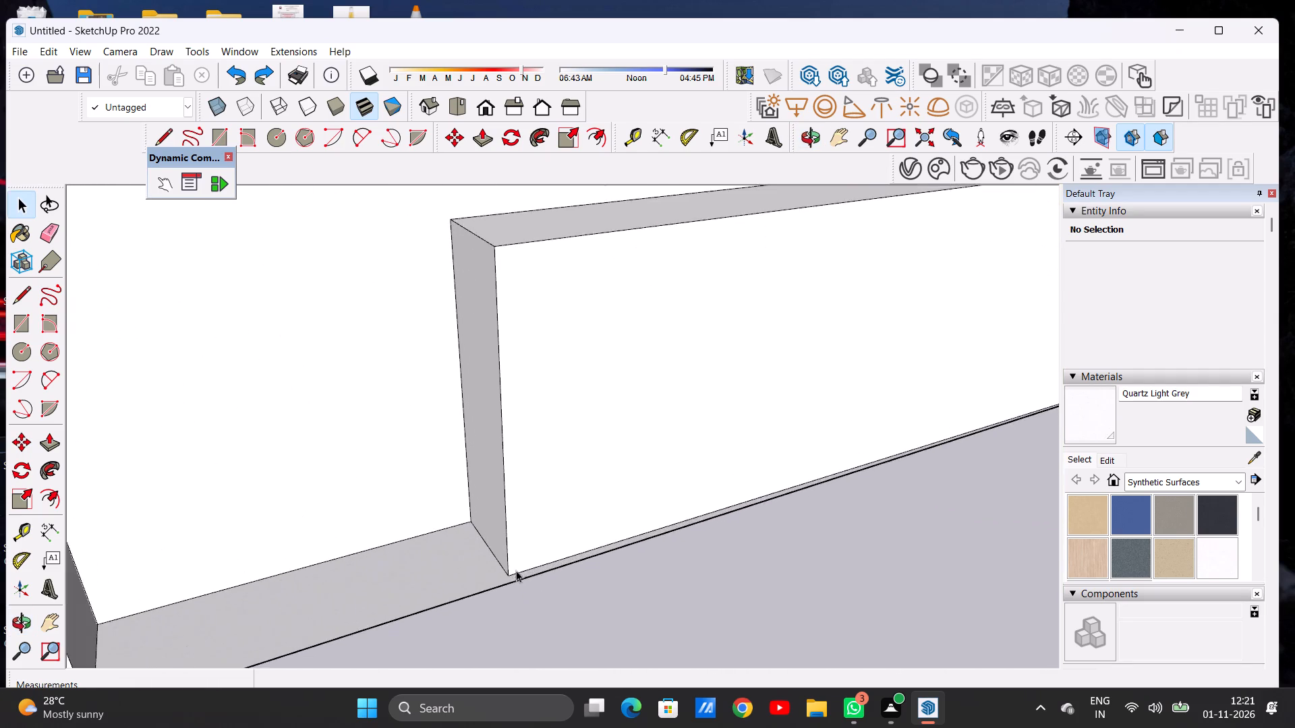
scroll(516, 570, up, 3)
middle_drag(515, 568, 520, 633)
scroll(520, 633, up, 1)
key(l)
scroll(515, 607, up, 5)
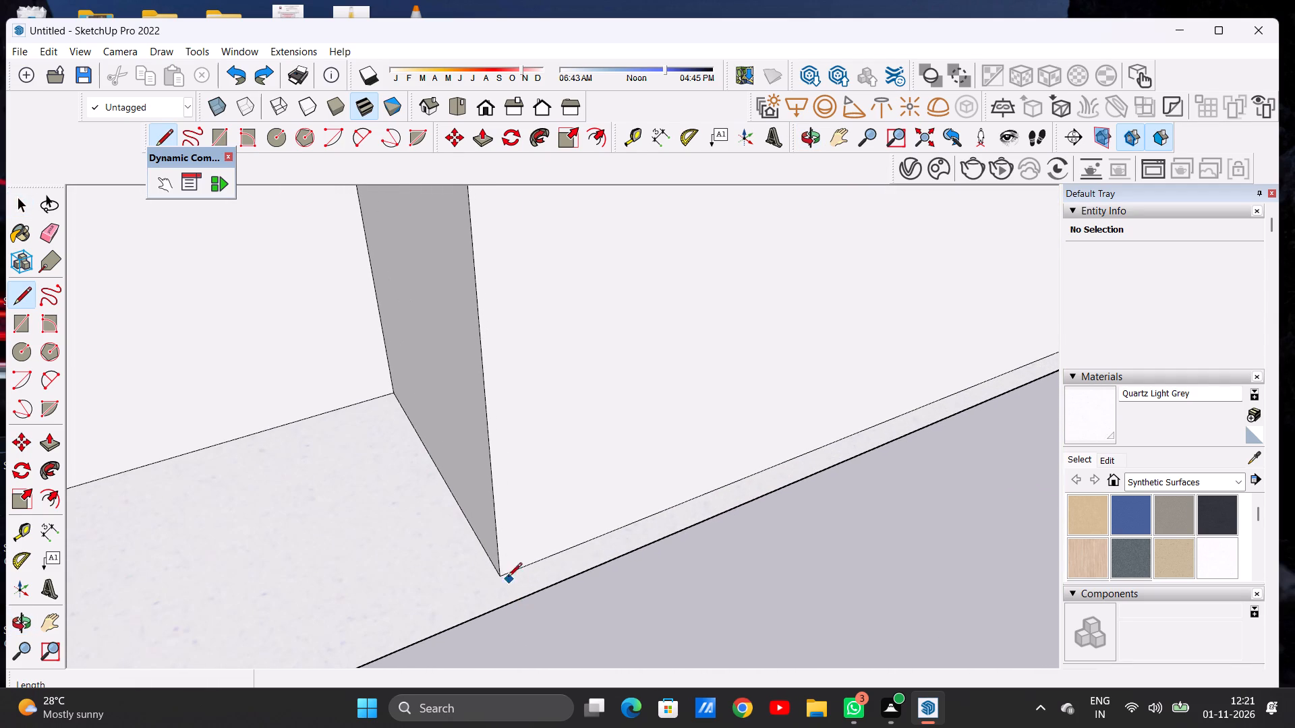
click(503, 573)
click(520, 595)
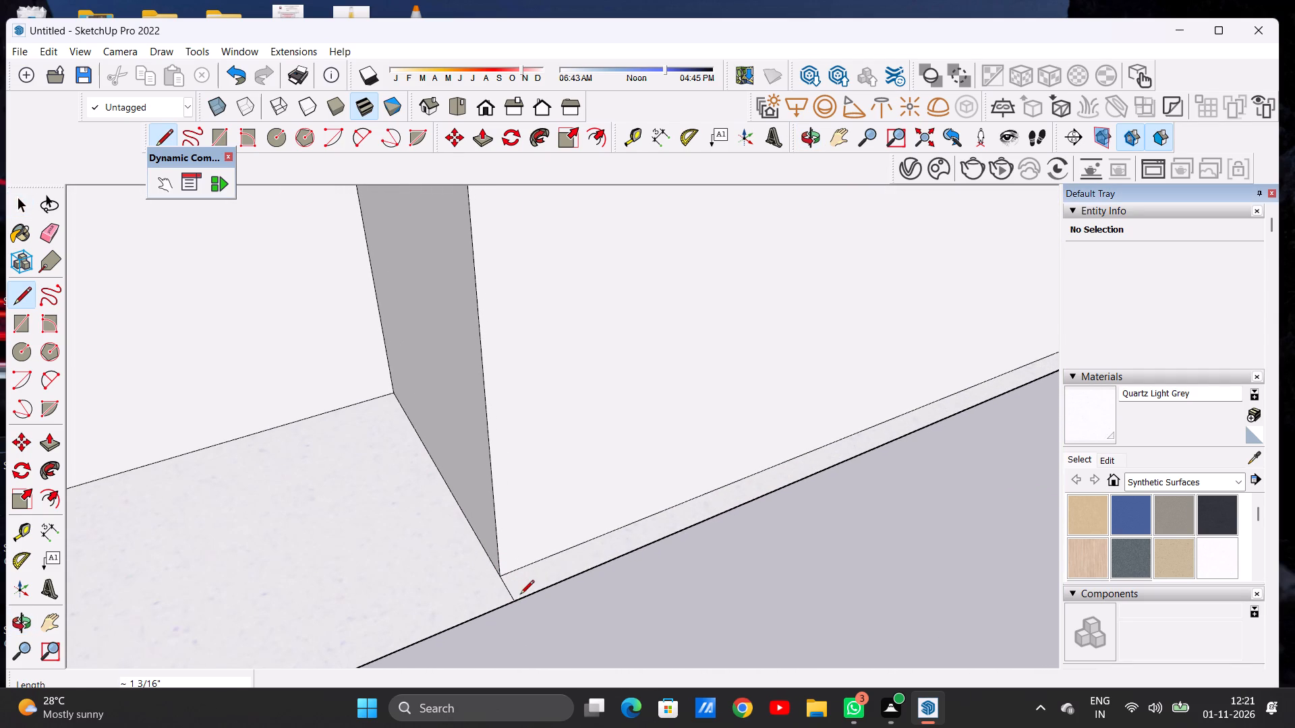
key(space)
Pull the narrow floor sliver in front of the low block up about 3' 9/16", level with the block's top.
key(p)
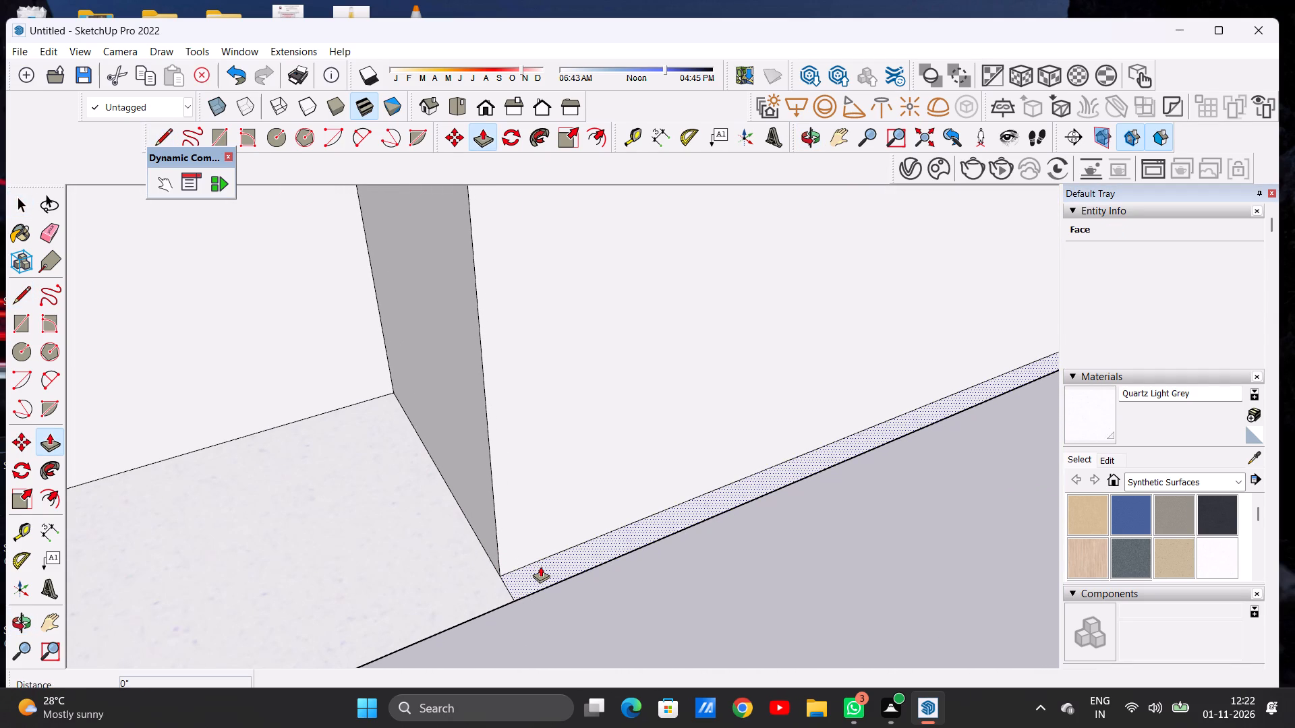
click(540, 566)
scroll(549, 510, down, 20)
scroll(549, 510, down, 1)
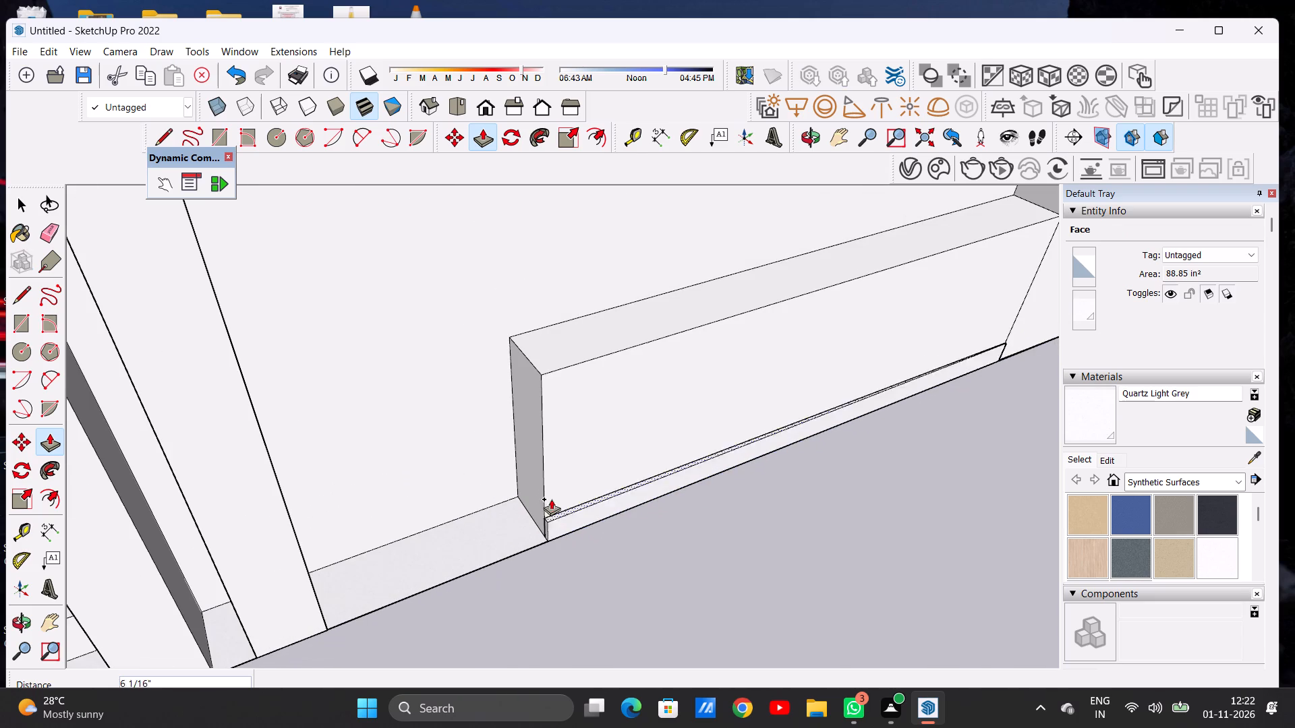
scroll(555, 374, up, 4)
scroll(555, 377, down, 1)
scroll(554, 382, up, 8)
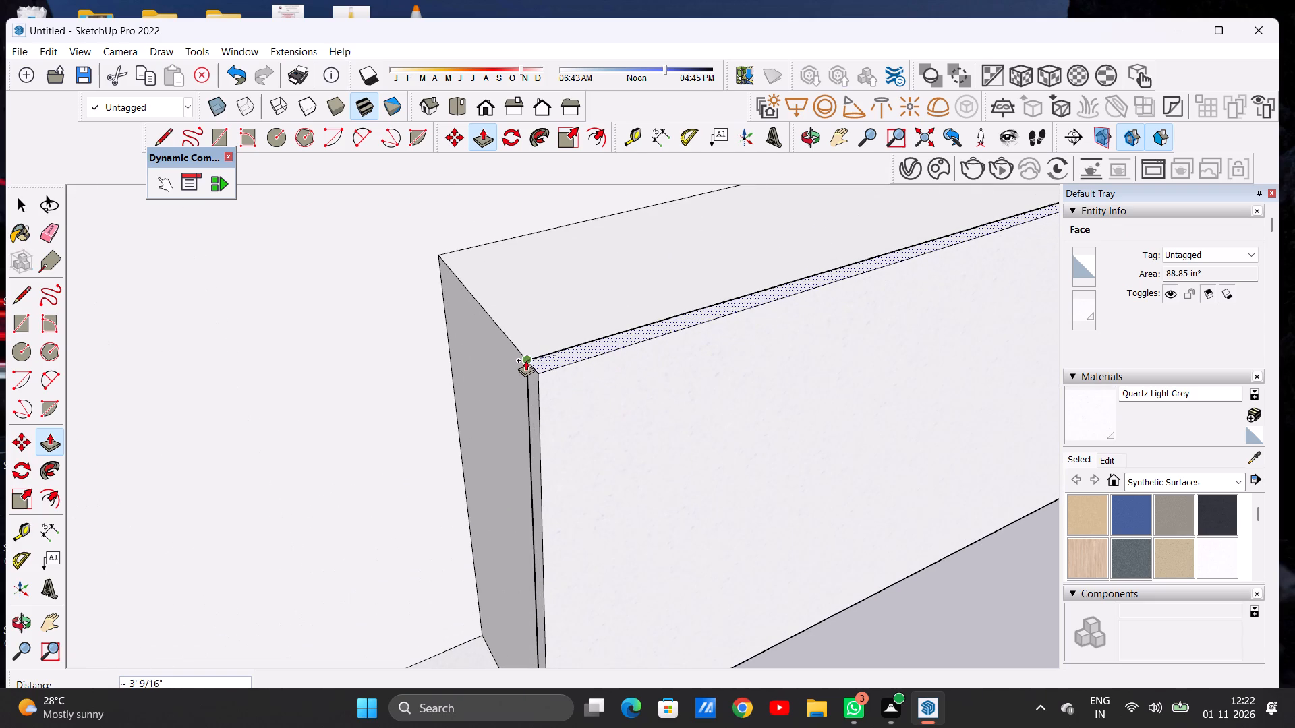
click(525, 359)
key(space)
Examine the low block's new front and the base's front edge along the steps from several angles.
scroll(556, 473, down, 15)
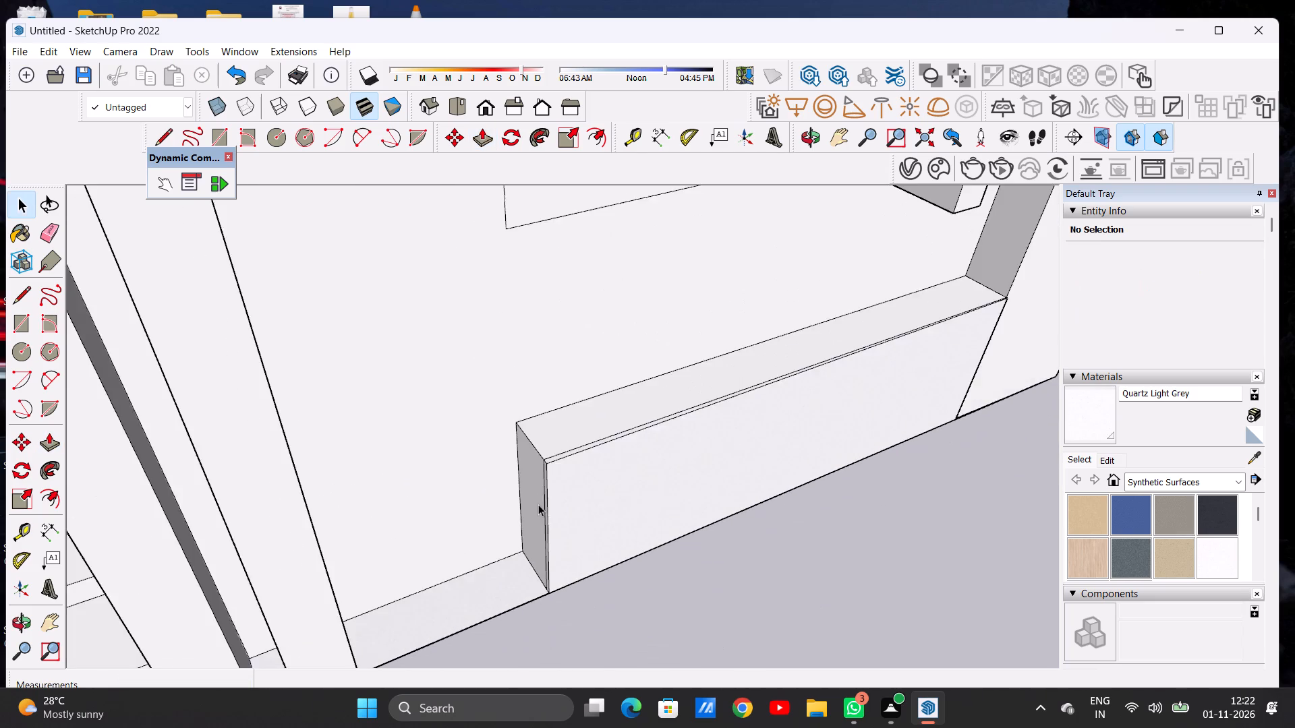
scroll(538, 504, down, 6)
middle_drag(711, 509, 534, 410)
scroll(651, 495, down, 4)
scroll(652, 495, up, 1)
scroll(652, 494, down, 4)
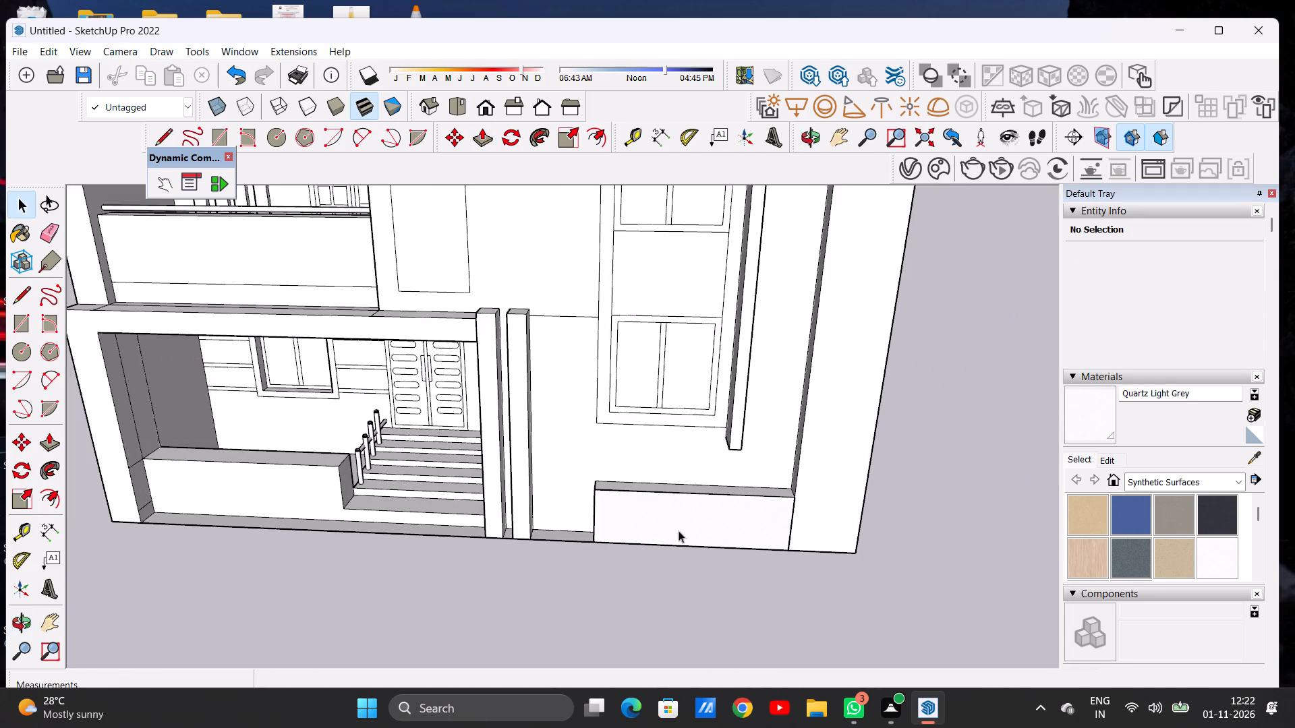
scroll(681, 541, up, 2)
scroll(681, 541, down, 1)
scroll(681, 541, up, 13)
middle_drag(420, 515, 413, 658)
scroll(397, 599, up, 7)
scroll(452, 549, down, 1)
scroll(452, 549, up, 6)
scroll(521, 534, down, 20)
scroll(521, 534, down, 9)
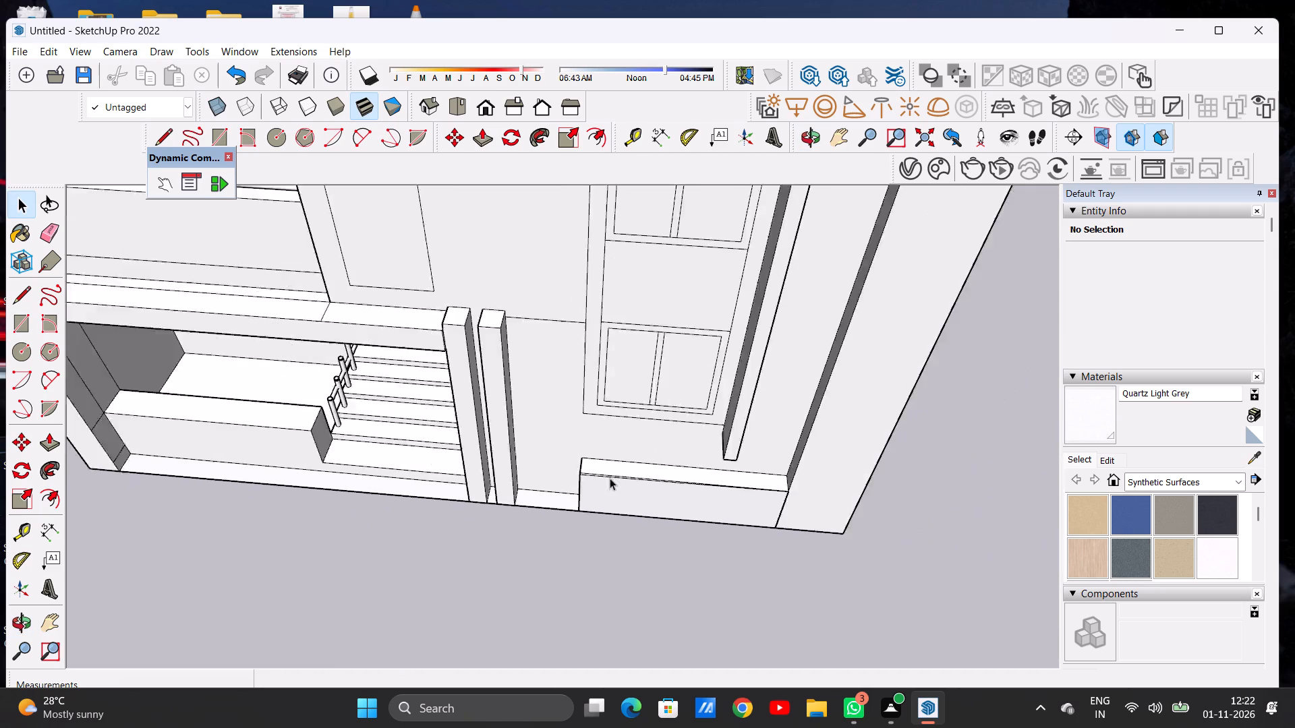
scroll(610, 478, down, 11)
scroll(538, 483, up, 16)
scroll(540, 477, down, 1)
scroll(540, 477, up, 10)
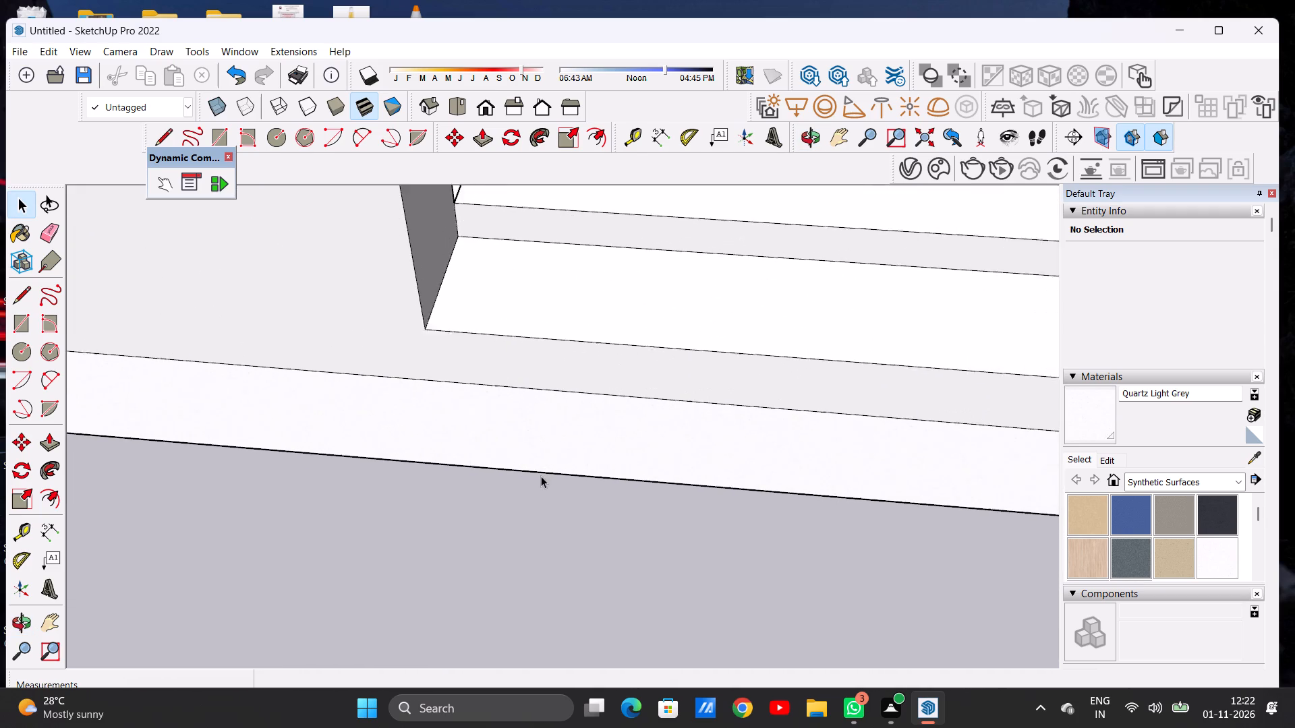
scroll(541, 476, up, 2)
middle_drag(542, 474, 554, 576)
scroll(554, 506, up, 6)
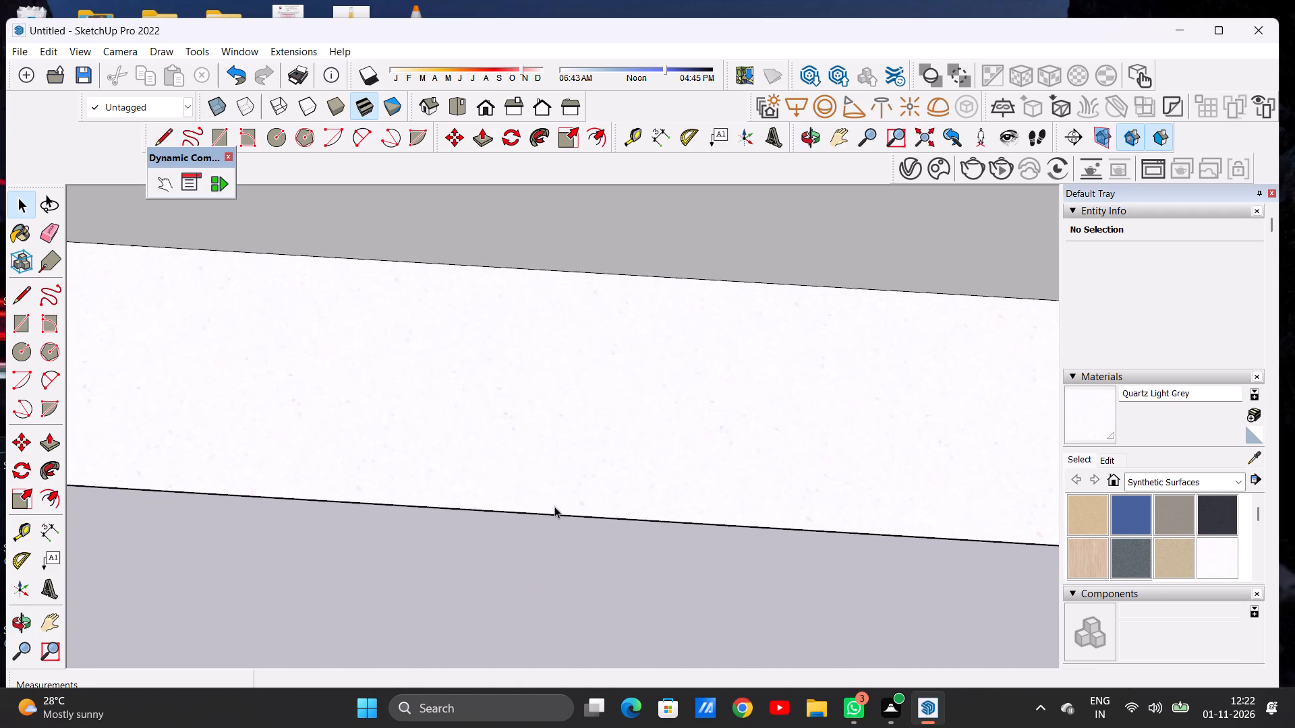
scroll(554, 506, up, 20)
scroll(554, 506, up, 20)
scroll(554, 506, up, 1)
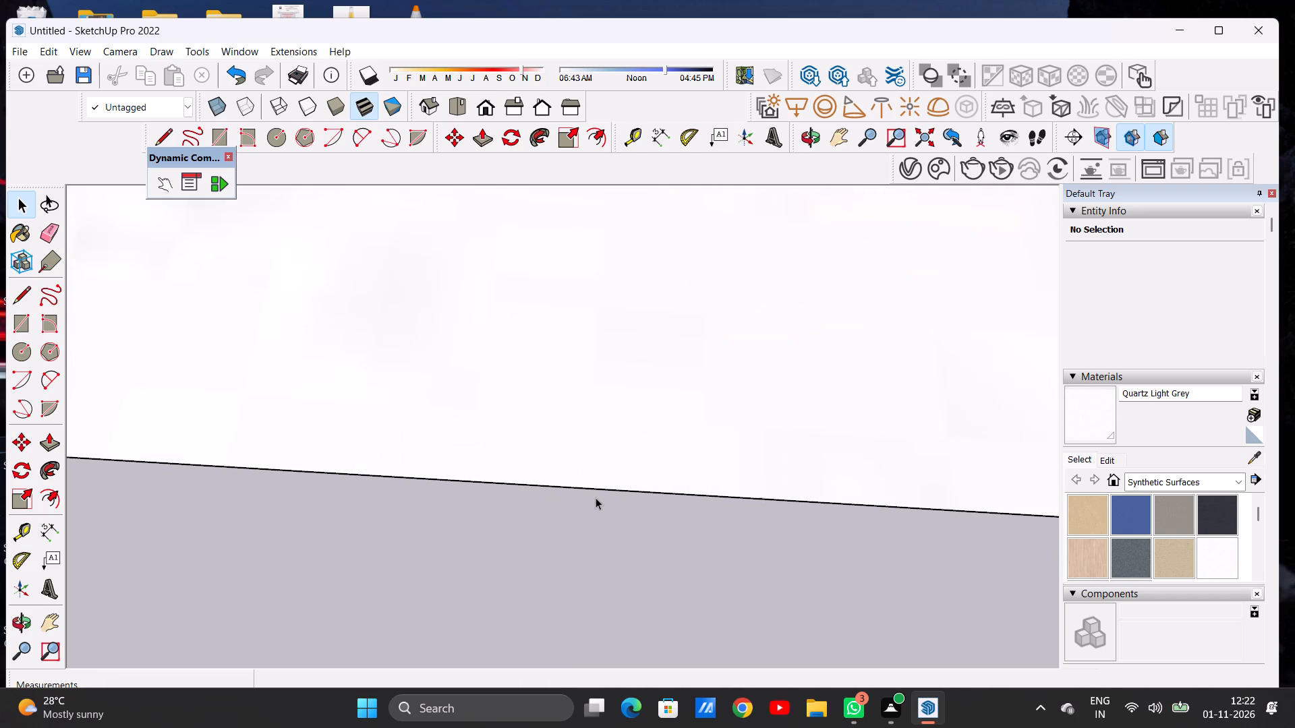
scroll(596, 497, up, 5)
middle_drag(601, 524, 609, 387)
middle_drag(591, 541, 591, 388)
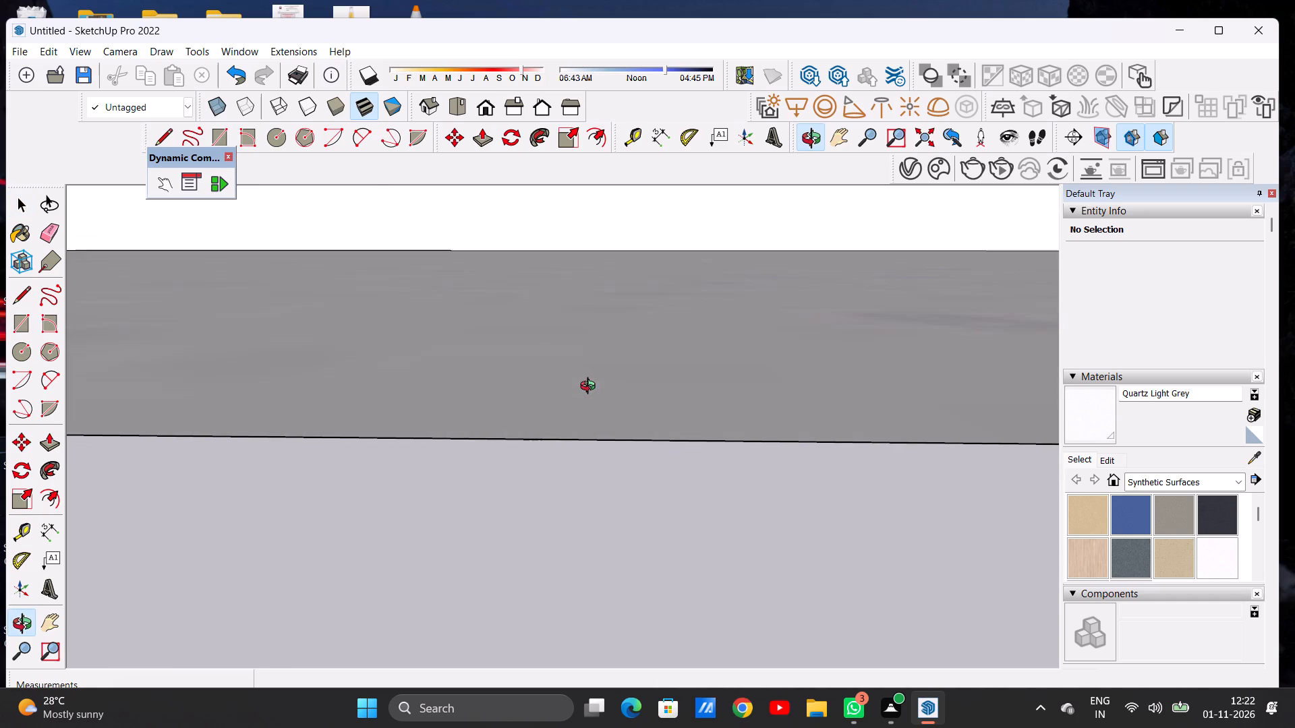
middle_drag(591, 388, 581, 450)
scroll(554, 493, down, 10)
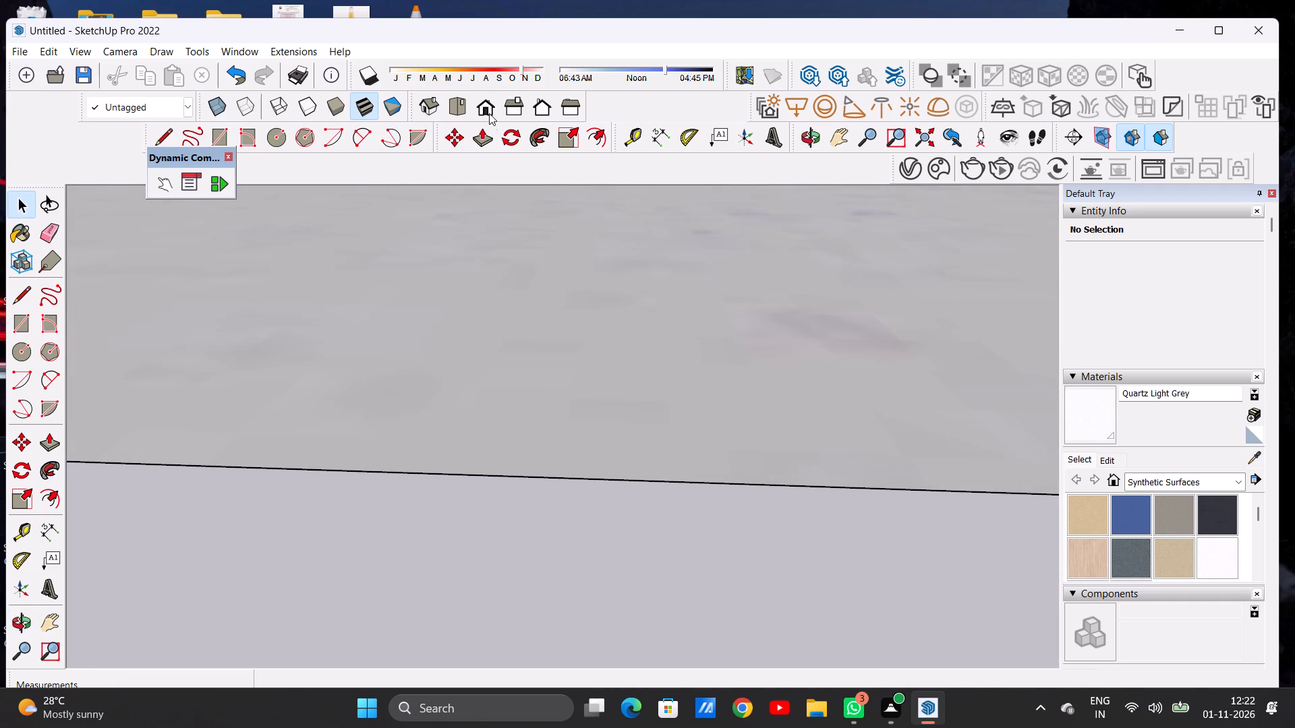
In top view, draw a ground rectangle around the whole house, leaving a margin on every side.
click(486, 111)
scroll(465, 539, down, 20)
scroll(465, 539, down, 2)
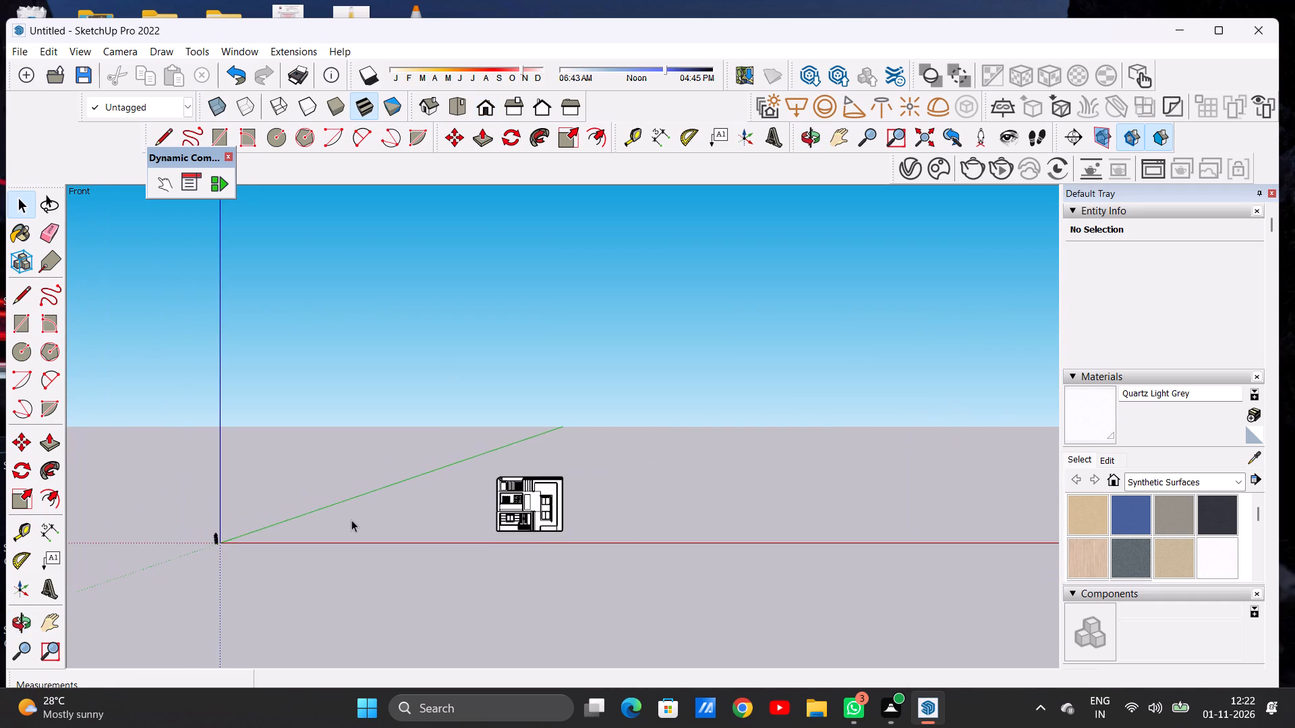
scroll(536, 547, up, 13)
scroll(507, 502, down, 1)
scroll(507, 502, up, 4)
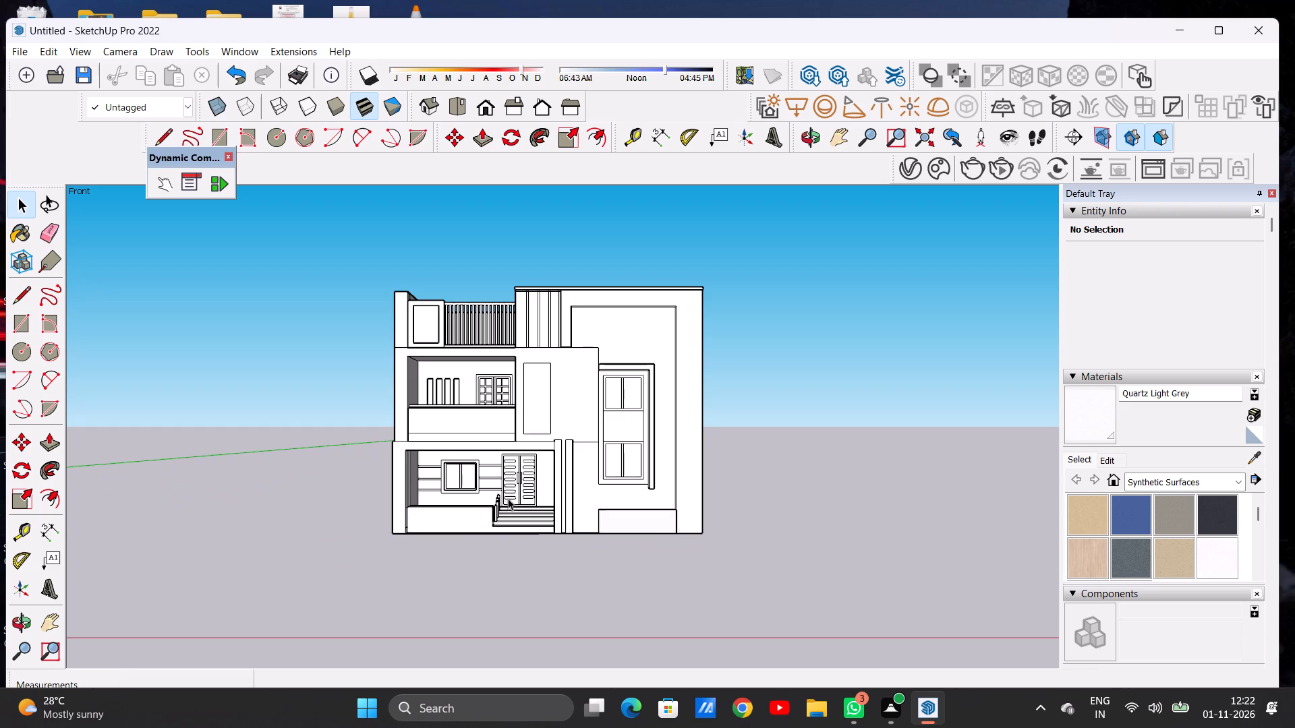
middle_drag(515, 489, 507, 648)
scroll(527, 542, up, 1)
scroll(527, 542, down, 1)
scroll(527, 542, up, 3)
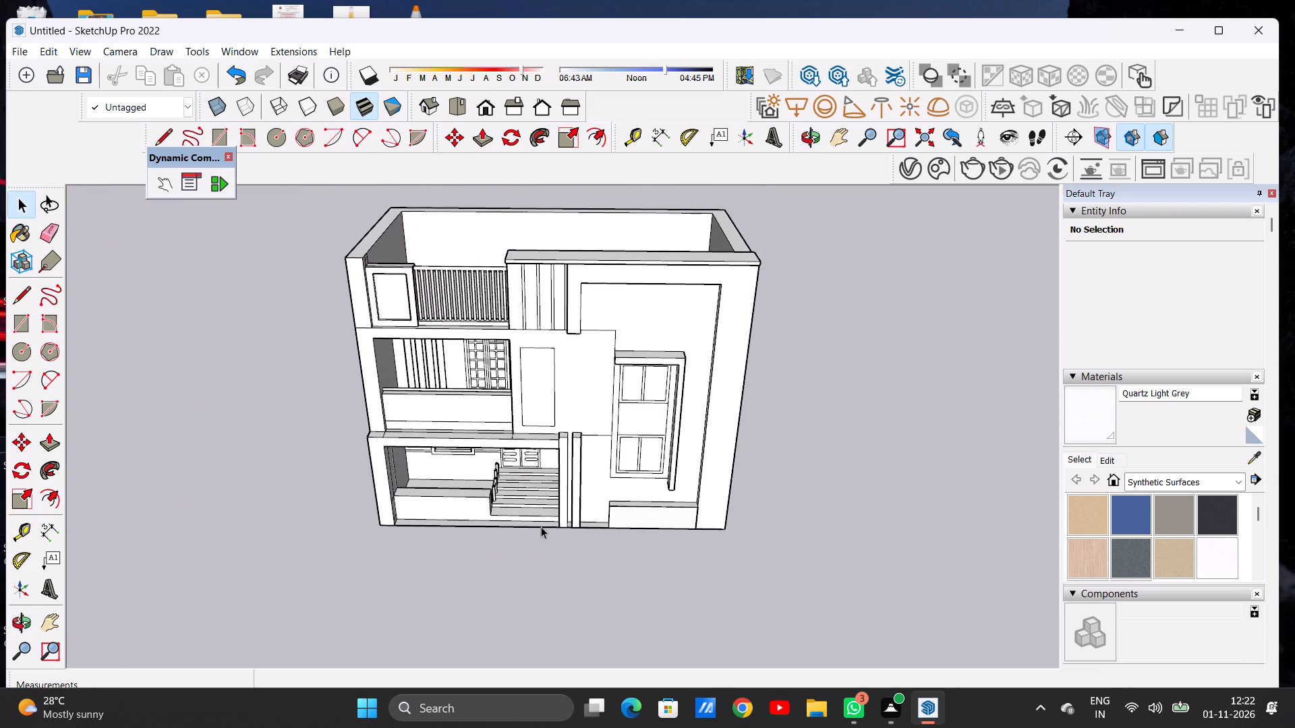
middle_drag(540, 526, 527, 592)
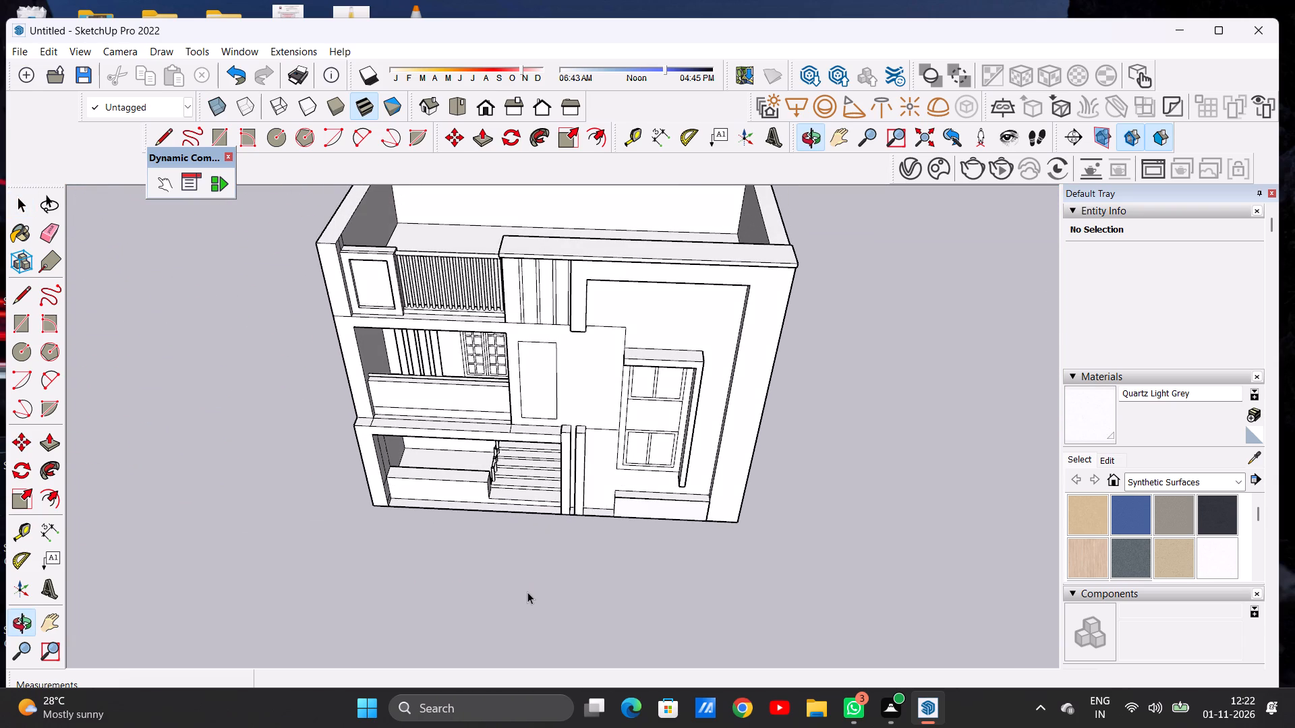
scroll(560, 490, down, 14)
middle_drag(528, 430, 550, 554)
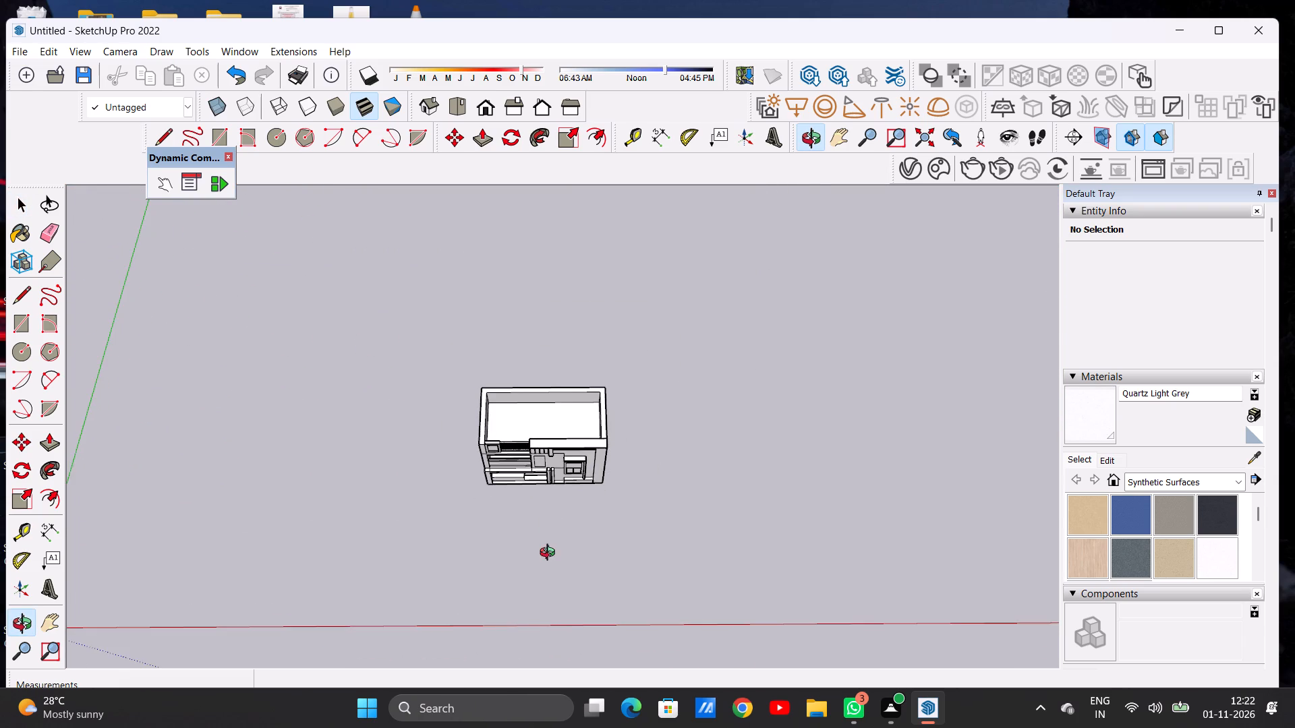
middle_drag(550, 554, 548, 577)
scroll(543, 416, up, 1)
scroll(543, 416, down, 1)
scroll(543, 416, up, 3)
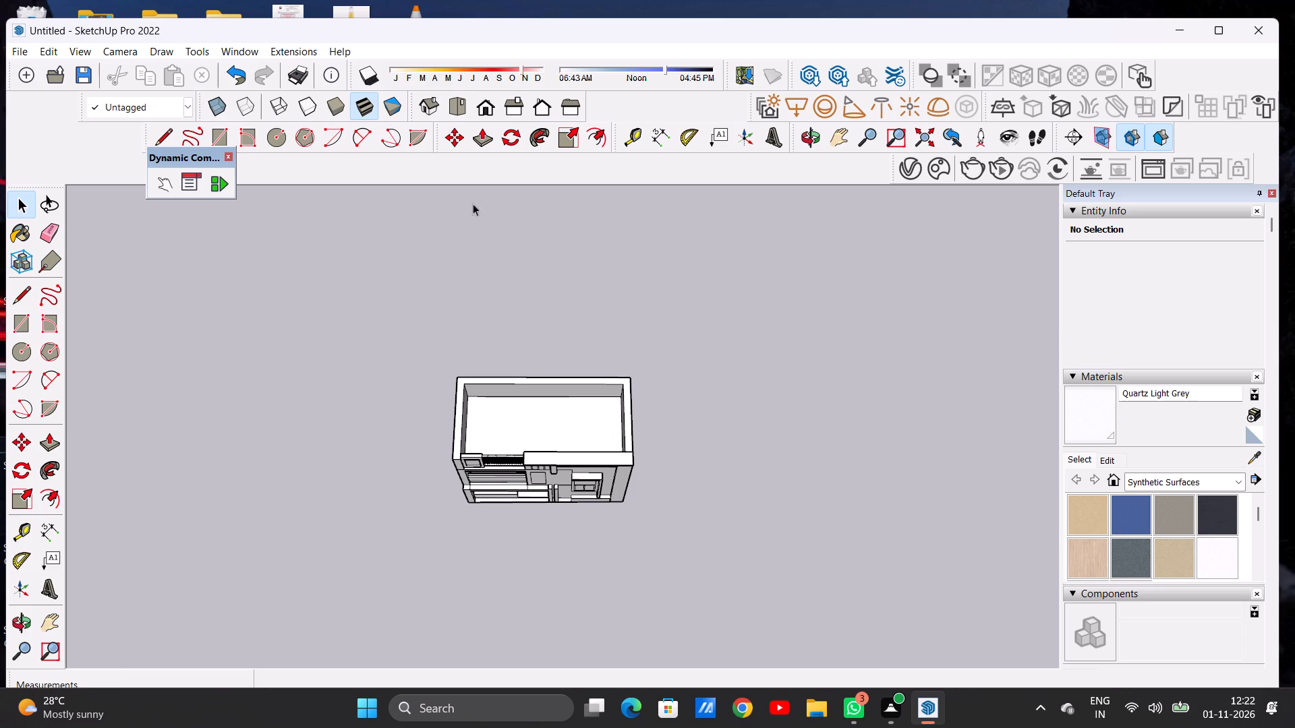
click(452, 111)
middle_drag(544, 377, 544, 427)
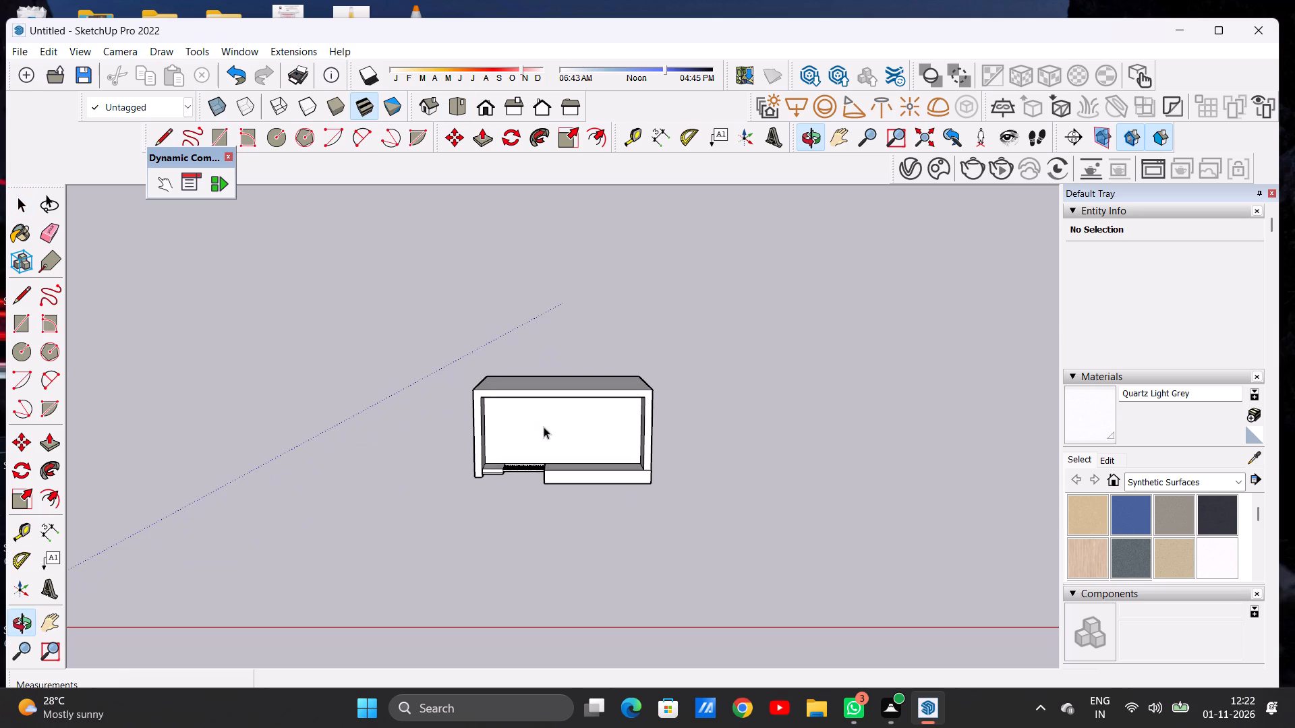
click(223, 127)
click(457, 355)
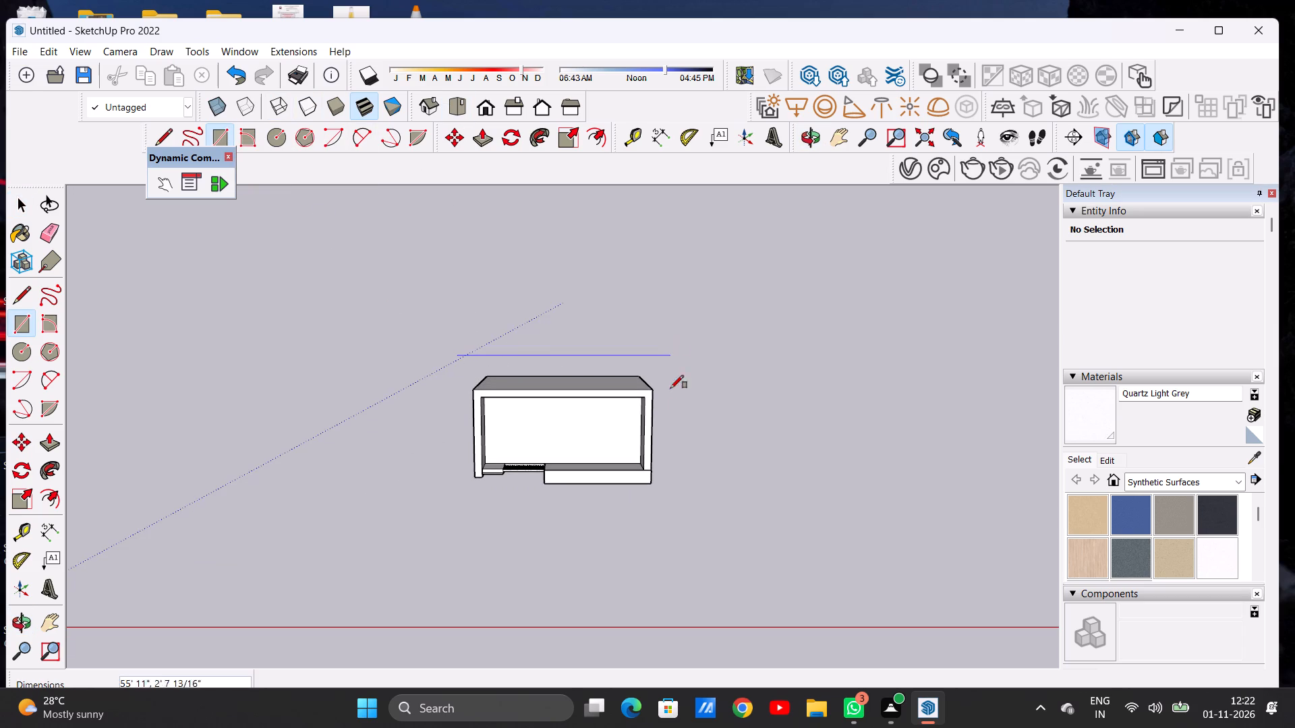
click(672, 510)
key(space)
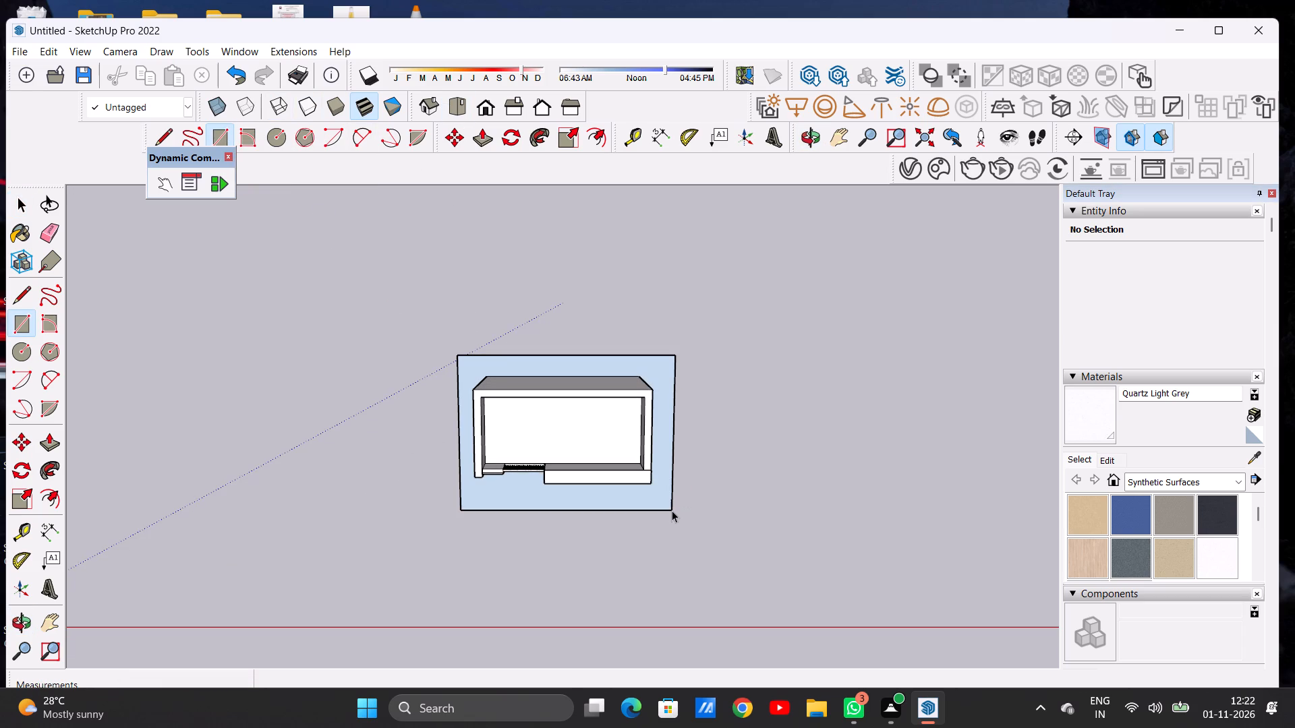
Offset the ground rectangle's outline inward to form a narrow border for the compound wall.
text(OF)
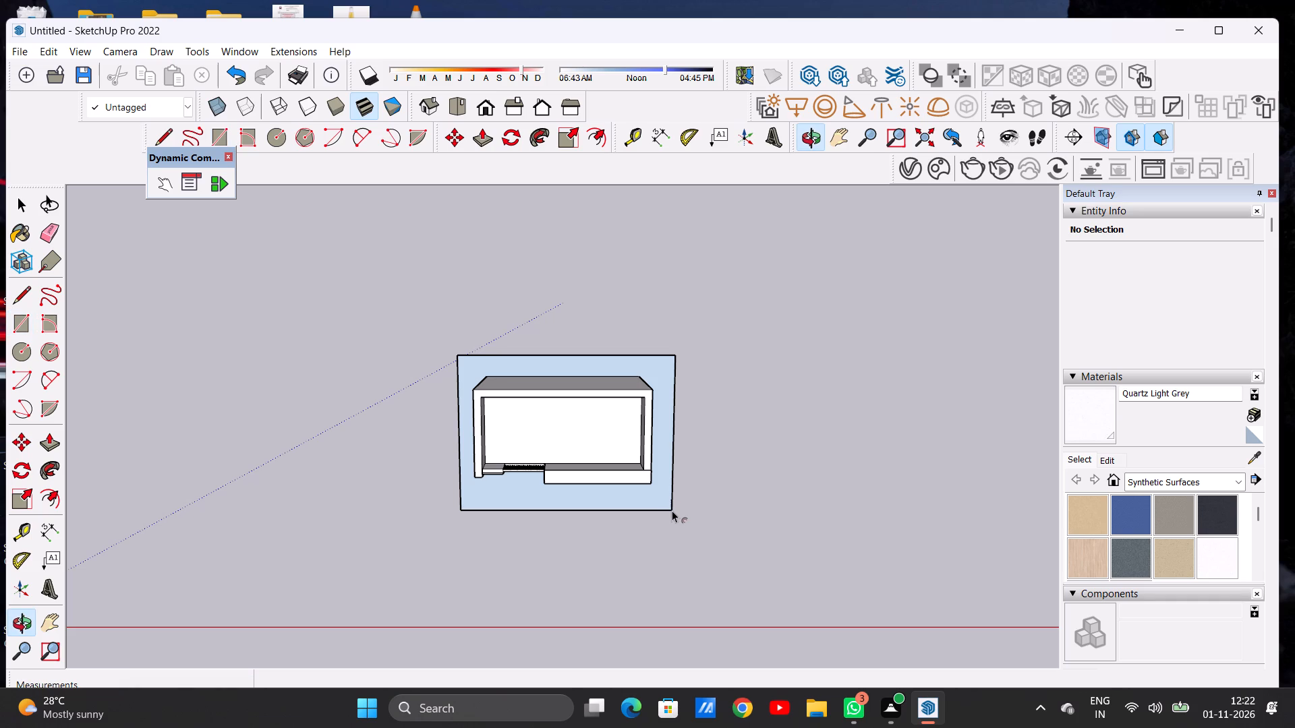
click(653, 360)
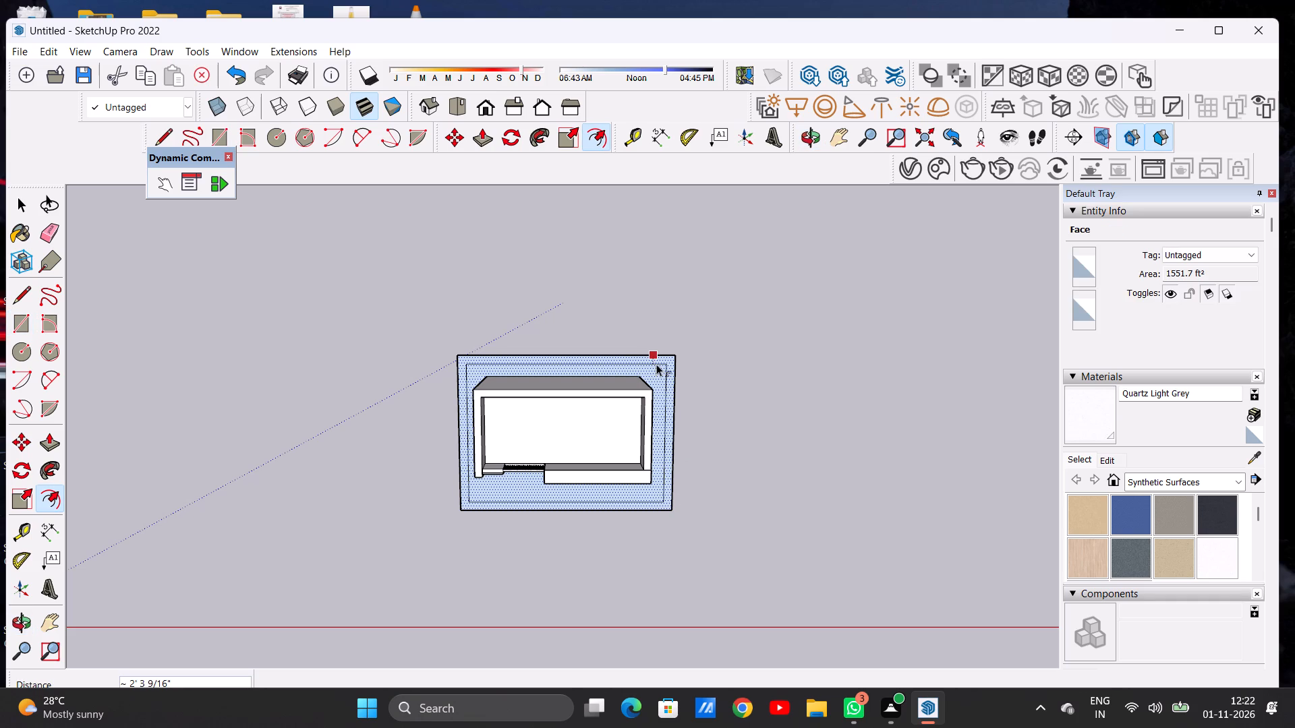
click(656, 362)
key(space)
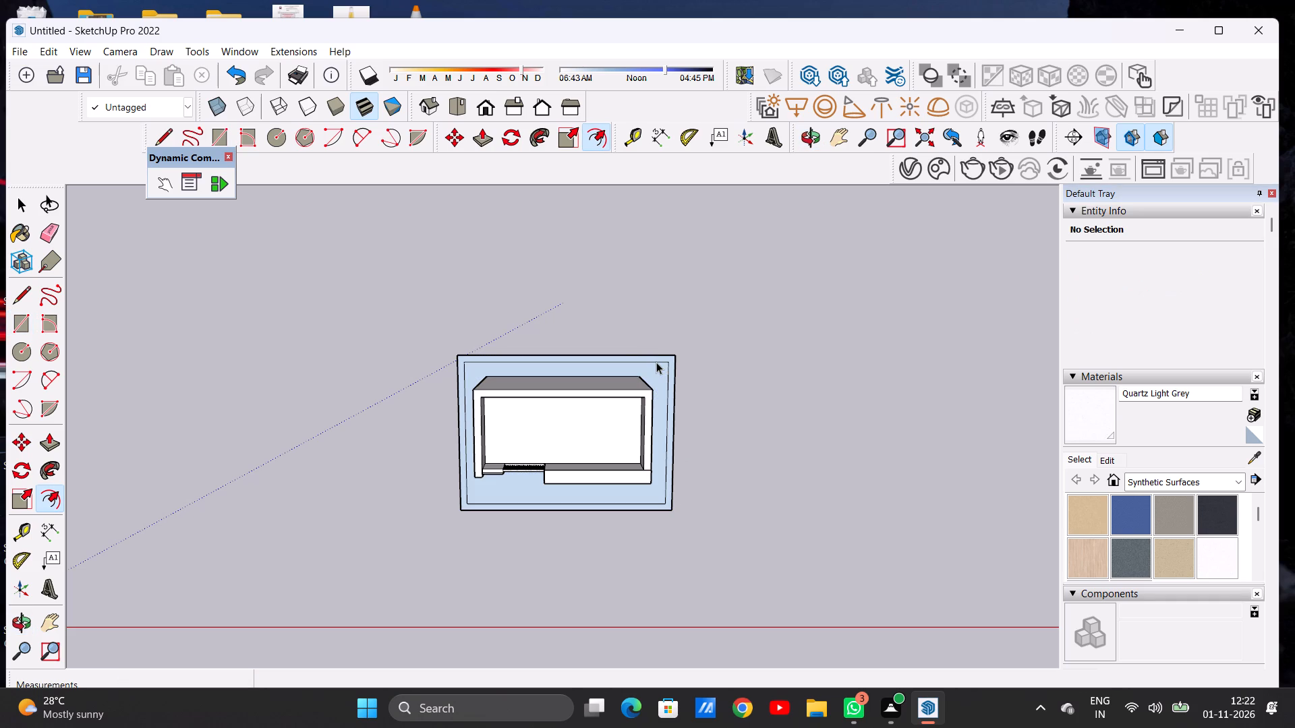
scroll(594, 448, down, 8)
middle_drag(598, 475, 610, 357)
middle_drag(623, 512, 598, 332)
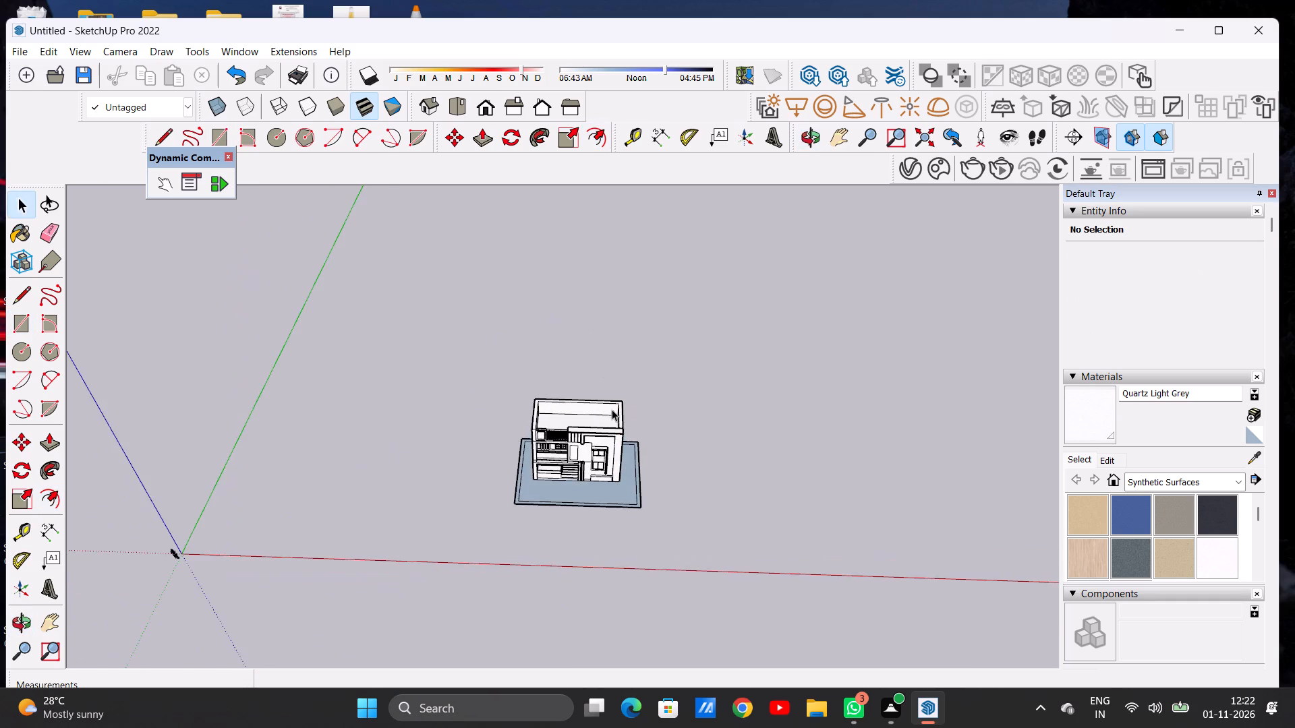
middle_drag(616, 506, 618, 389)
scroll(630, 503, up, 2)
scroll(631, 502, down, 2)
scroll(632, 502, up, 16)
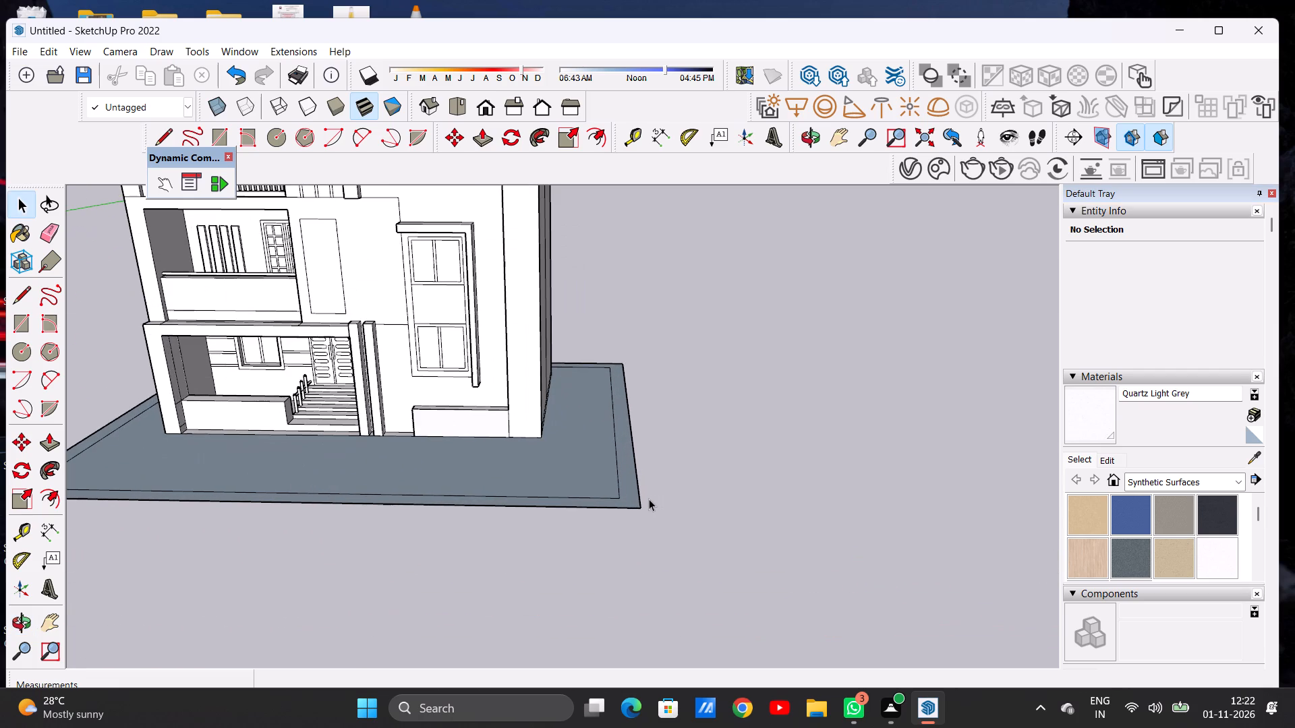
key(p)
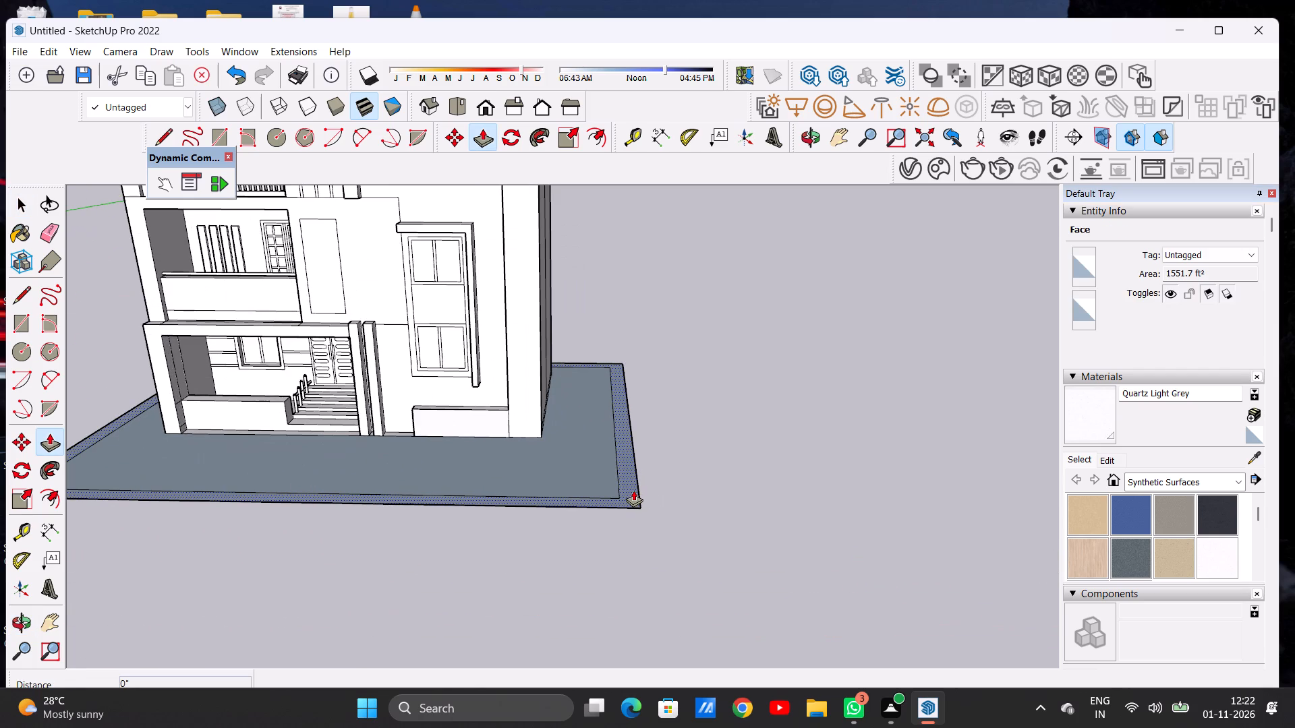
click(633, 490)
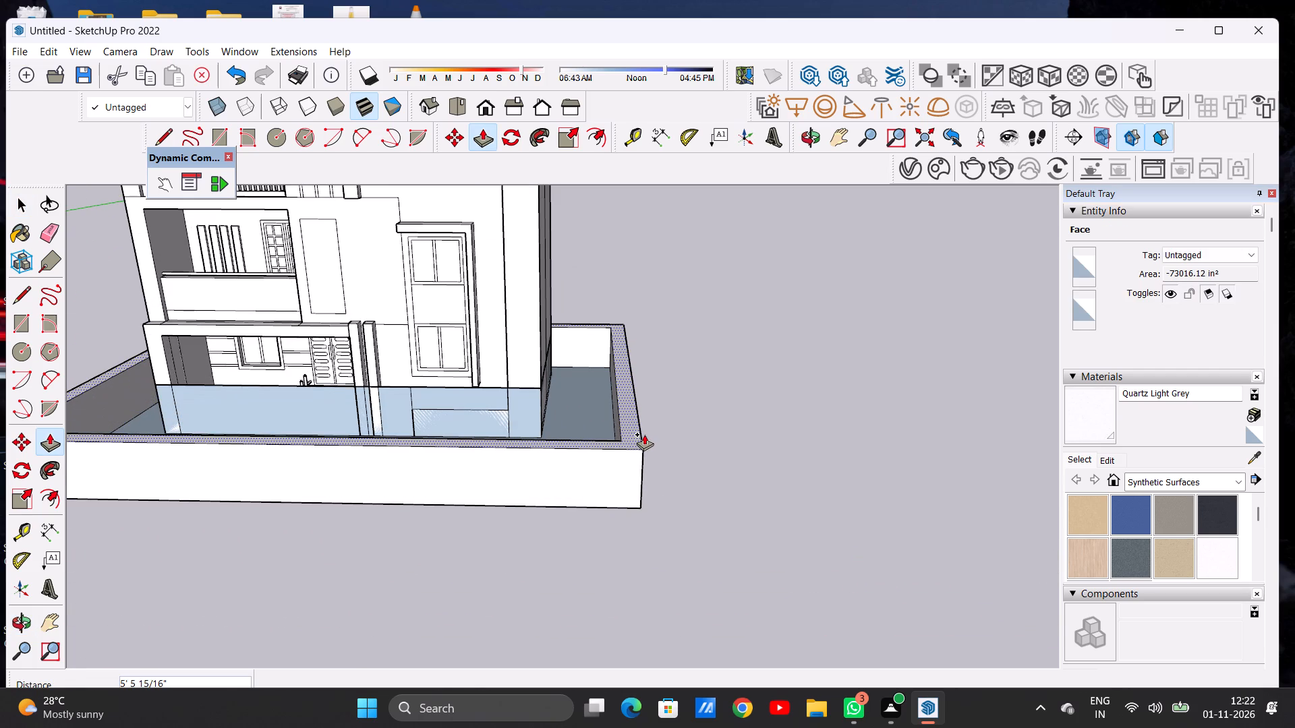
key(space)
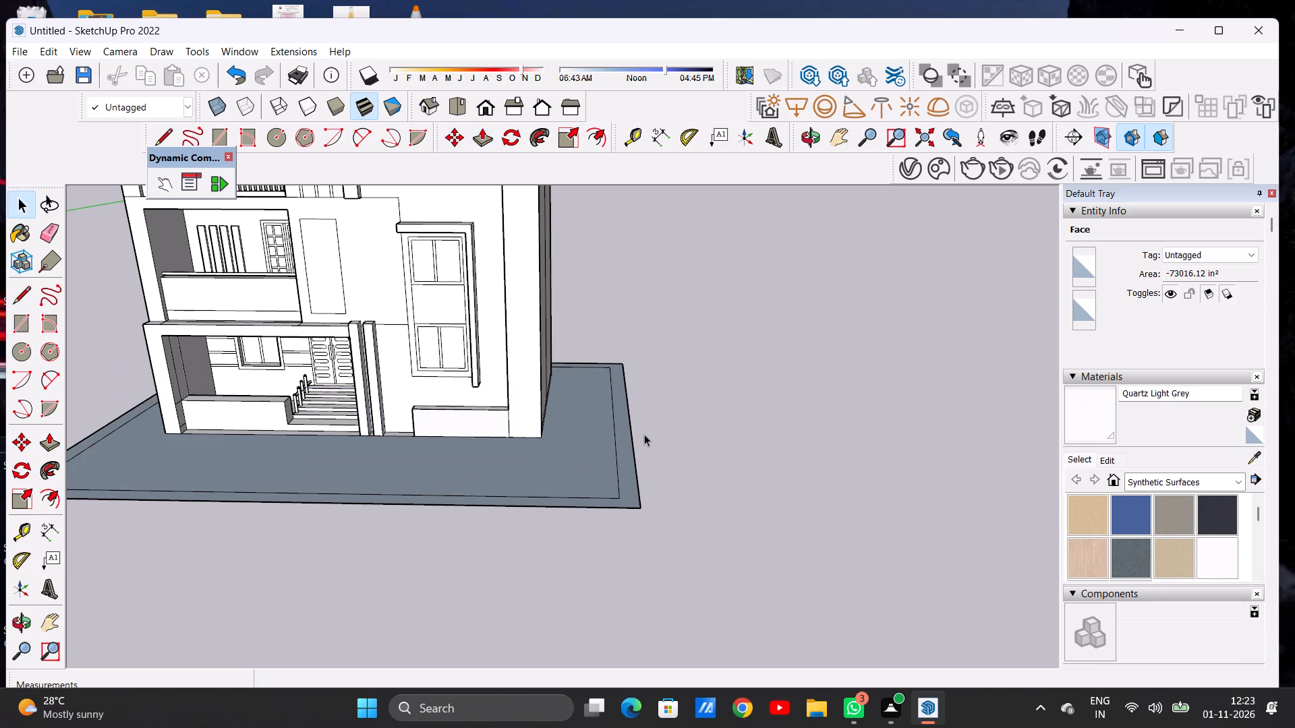
Examine the porch floor's front edge and the wall corner at its outer end, where they meet the new ground plane.
scroll(644, 434, down, 7)
middle_drag(471, 452, 446, 561)
scroll(393, 394, up, 4)
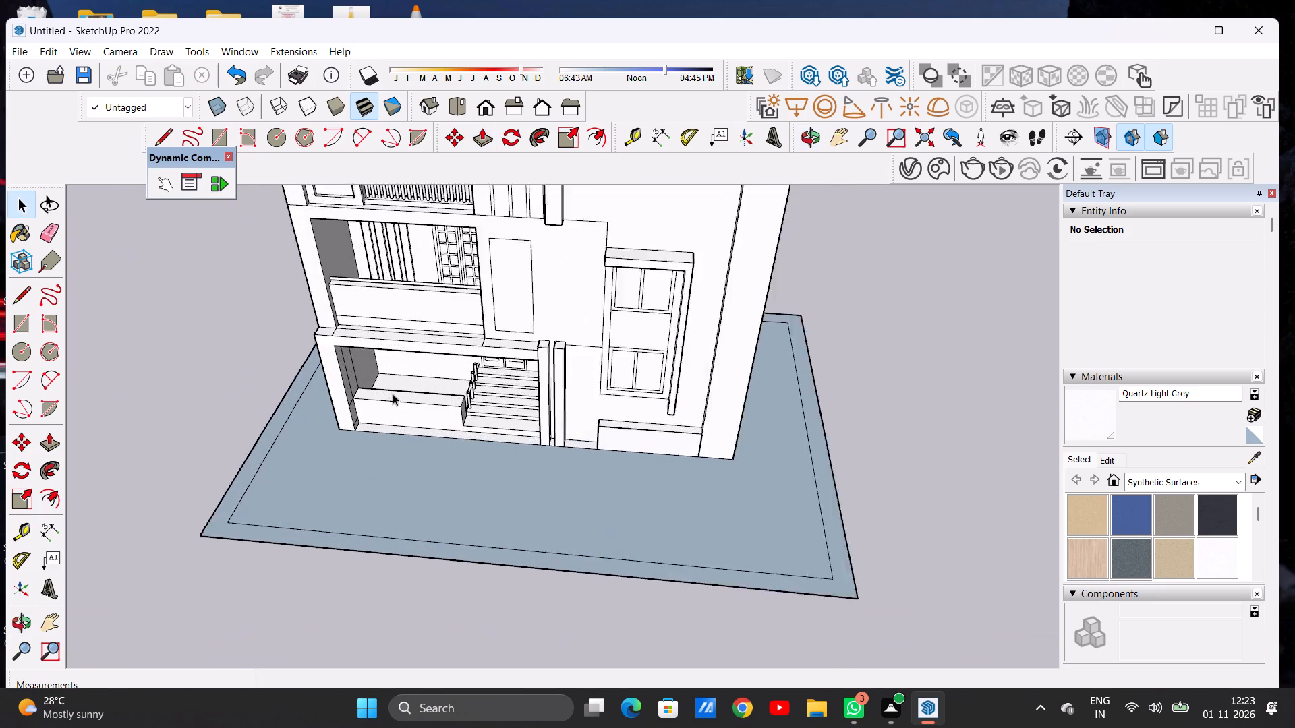
scroll(393, 394, up, 20)
scroll(393, 394, up, 5)
middle_drag(360, 446, 388, 522)
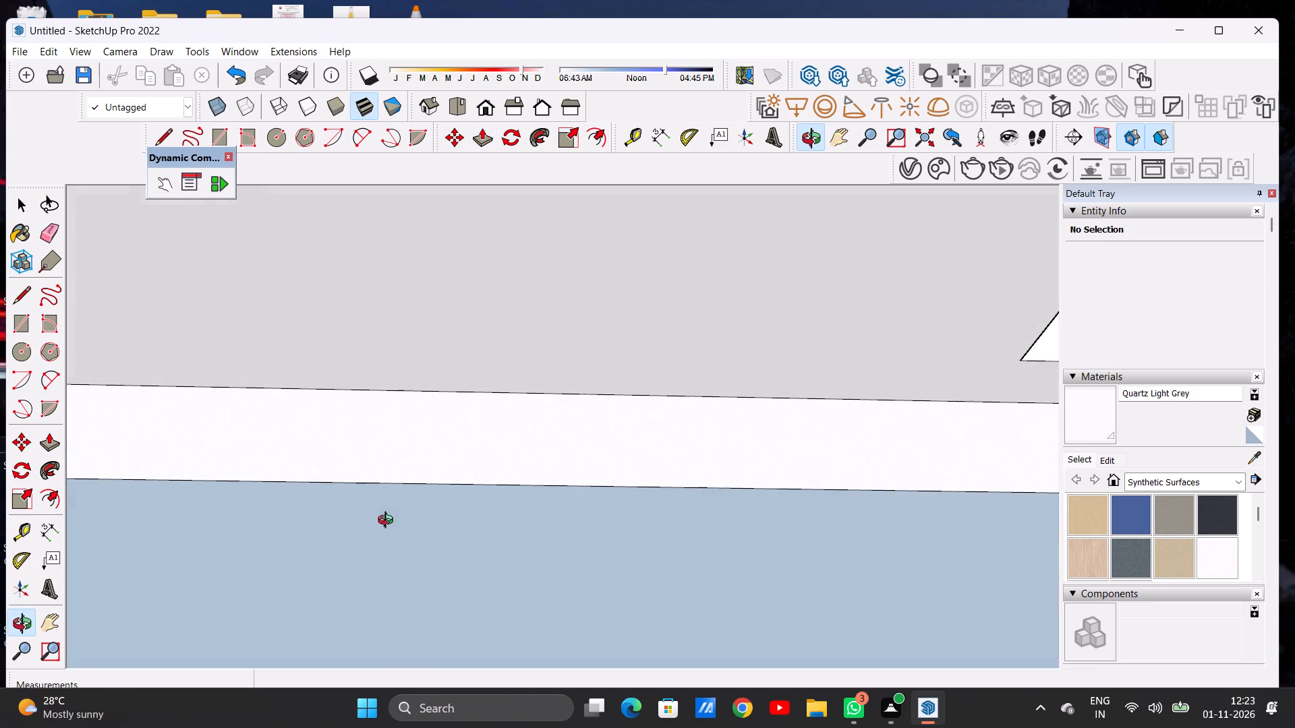
middle_drag(388, 522, 335, 524)
scroll(482, 477, down, 10)
scroll(328, 456, up, 11)
scroll(281, 421, down, 1)
scroll(281, 421, up, 5)
scroll(291, 406, down, 1)
scroll(291, 406, up, 10)
scroll(291, 428, down, 1)
scroll(292, 428, up, 4)
scroll(290, 430, down, 11)
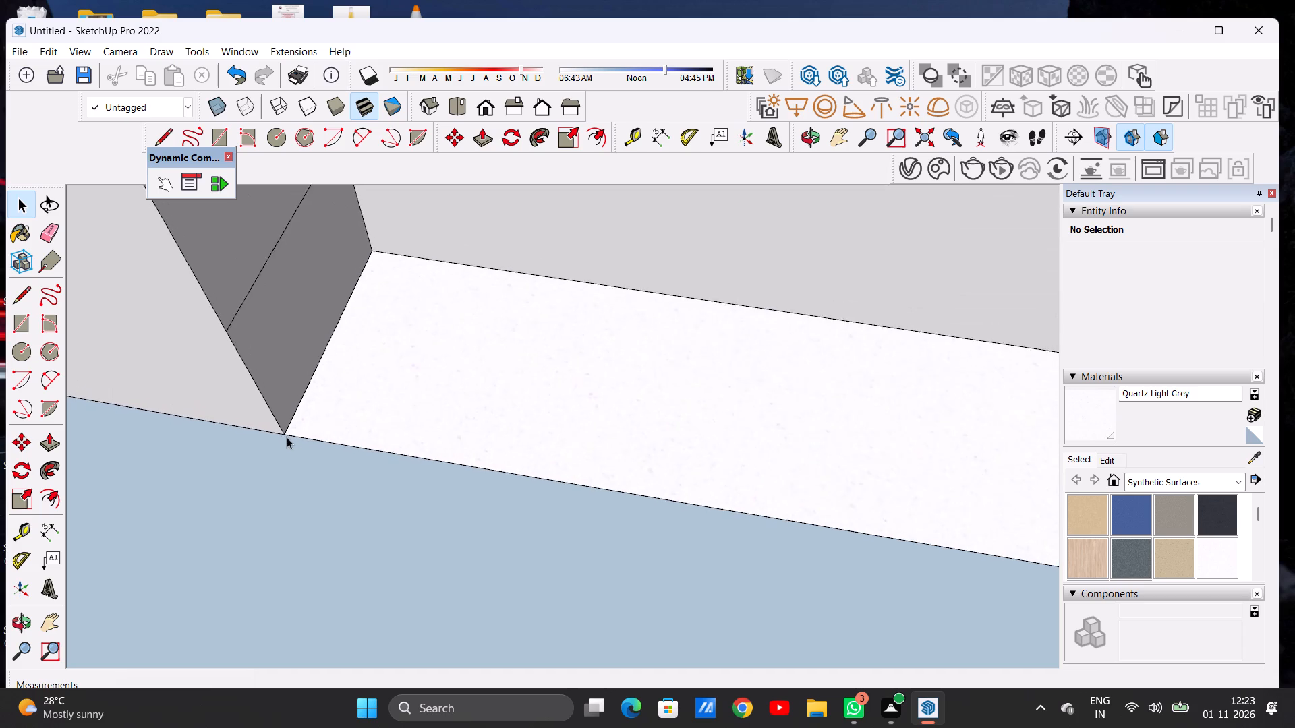
scroll(287, 437, down, 20)
scroll(287, 437, down, 16)
Examine the feet of the two vertical fins beside the steps, checking their alignment with the base's front edge.
scroll(482, 444, up, 5)
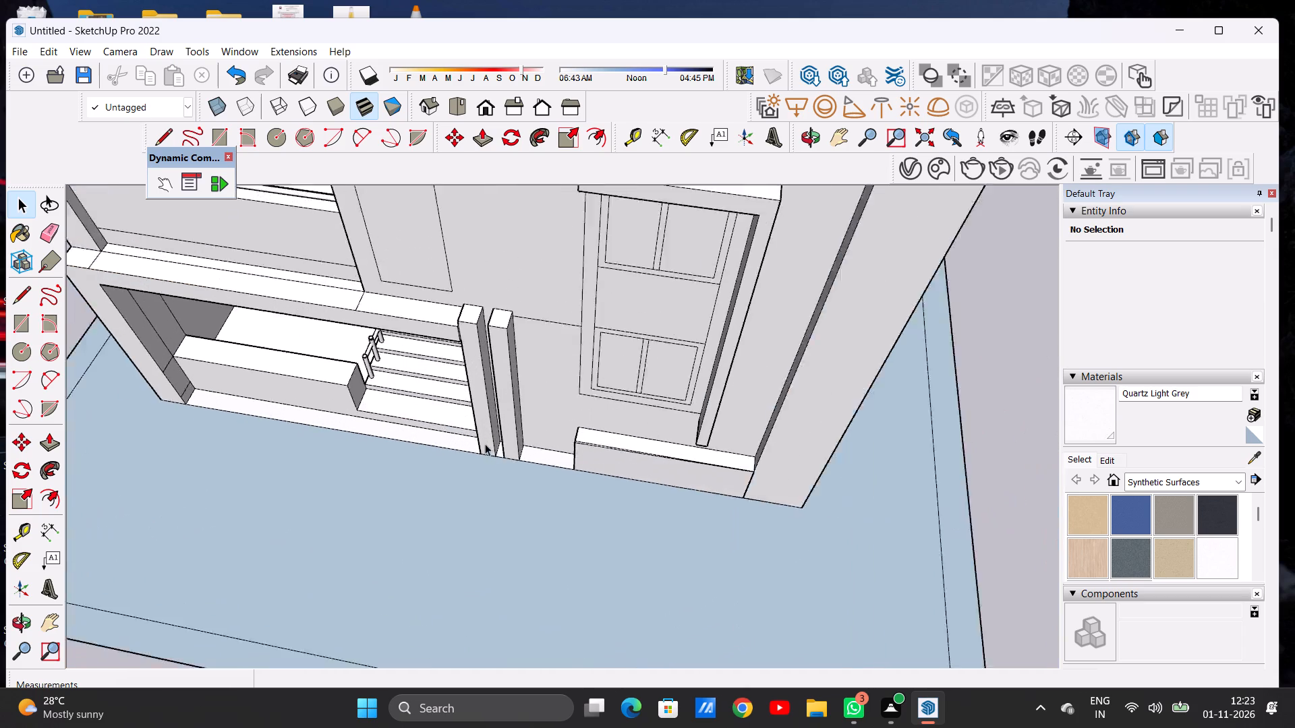
scroll(485, 444, up, 2)
scroll(523, 448, down, 1)
scroll(523, 448, up, 18)
middle_drag(525, 515, 552, 329)
scroll(471, 485, up, 2)
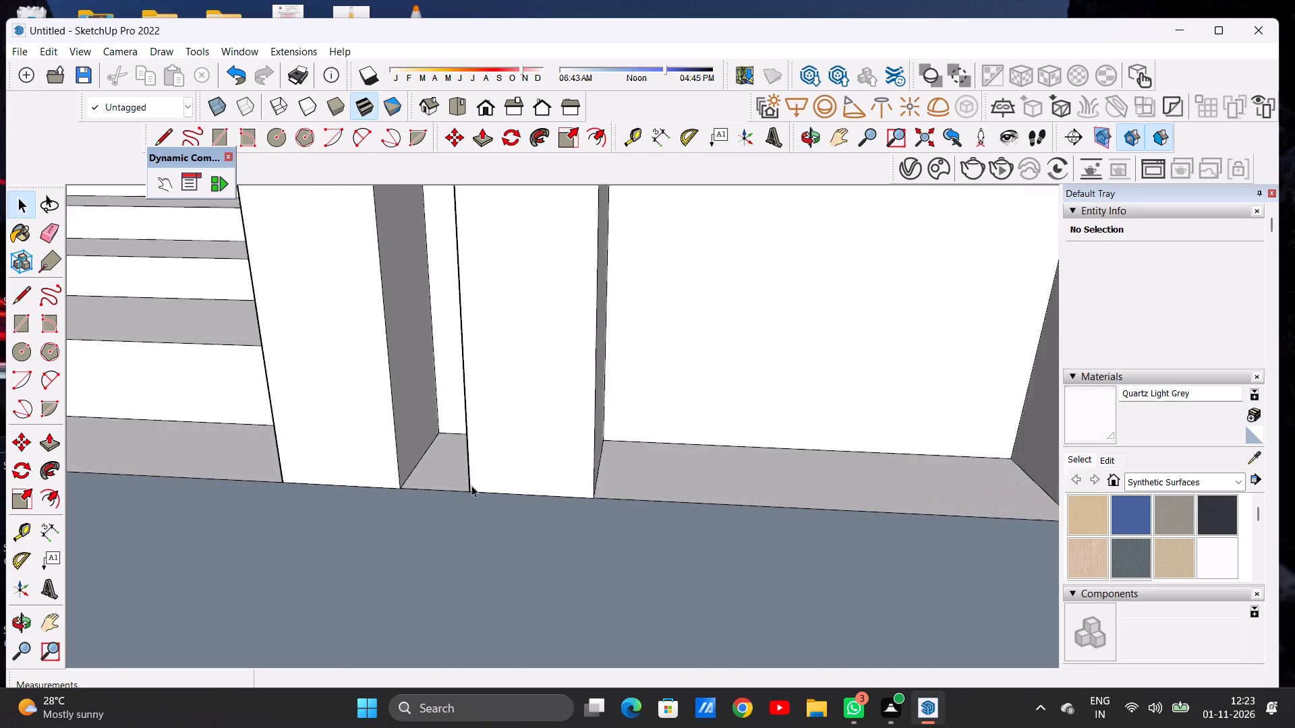
scroll(471, 485, up, 4)
middle_drag(621, 479, 198, 564)
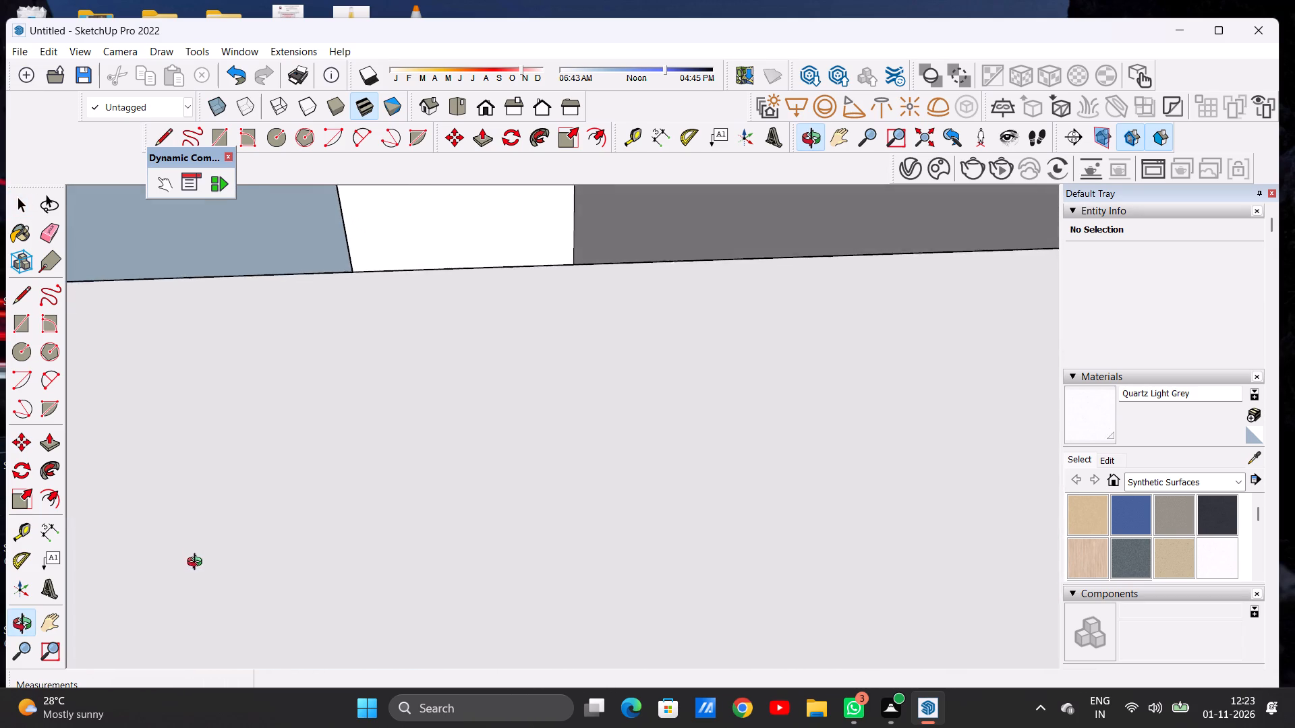
middle_drag(198, 564, 229, 605)
scroll(457, 564, up, 5)
scroll(396, 530, up, 9)
scroll(339, 429, up, 4)
scroll(346, 420, down, 1)
scroll(346, 420, up, 8)
middle_drag(347, 425, 492, 351)
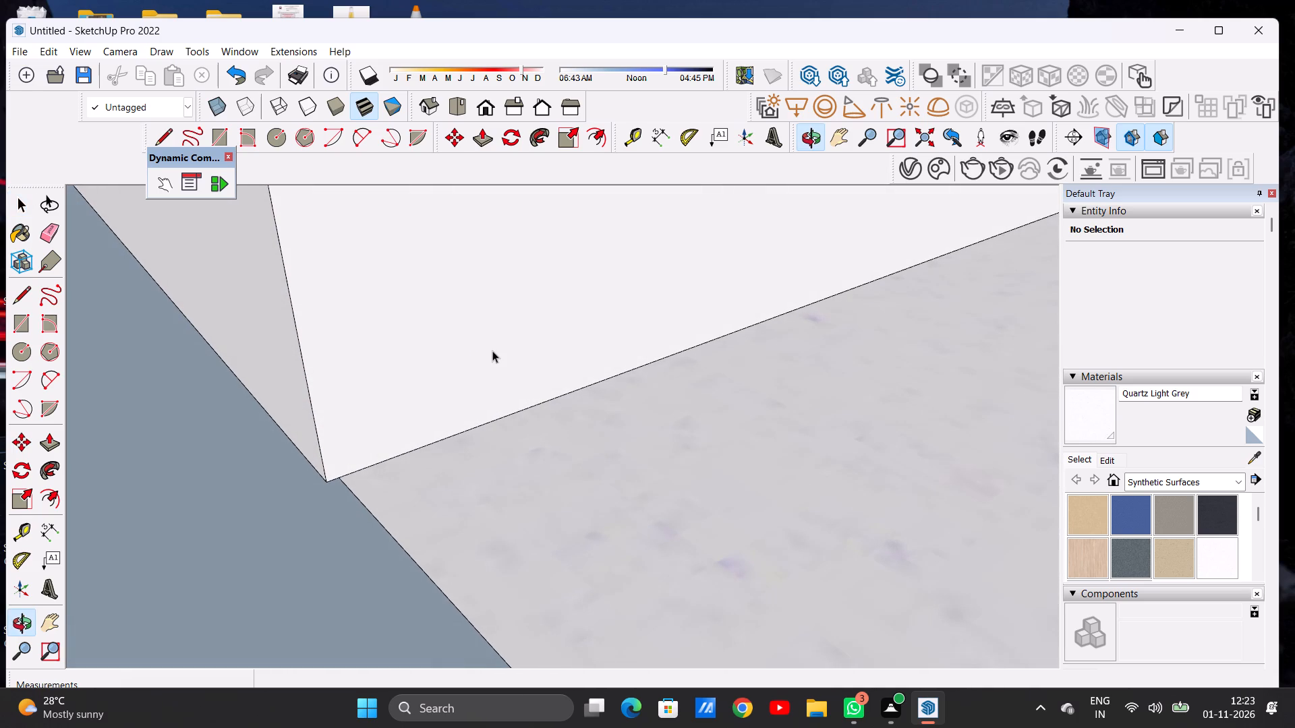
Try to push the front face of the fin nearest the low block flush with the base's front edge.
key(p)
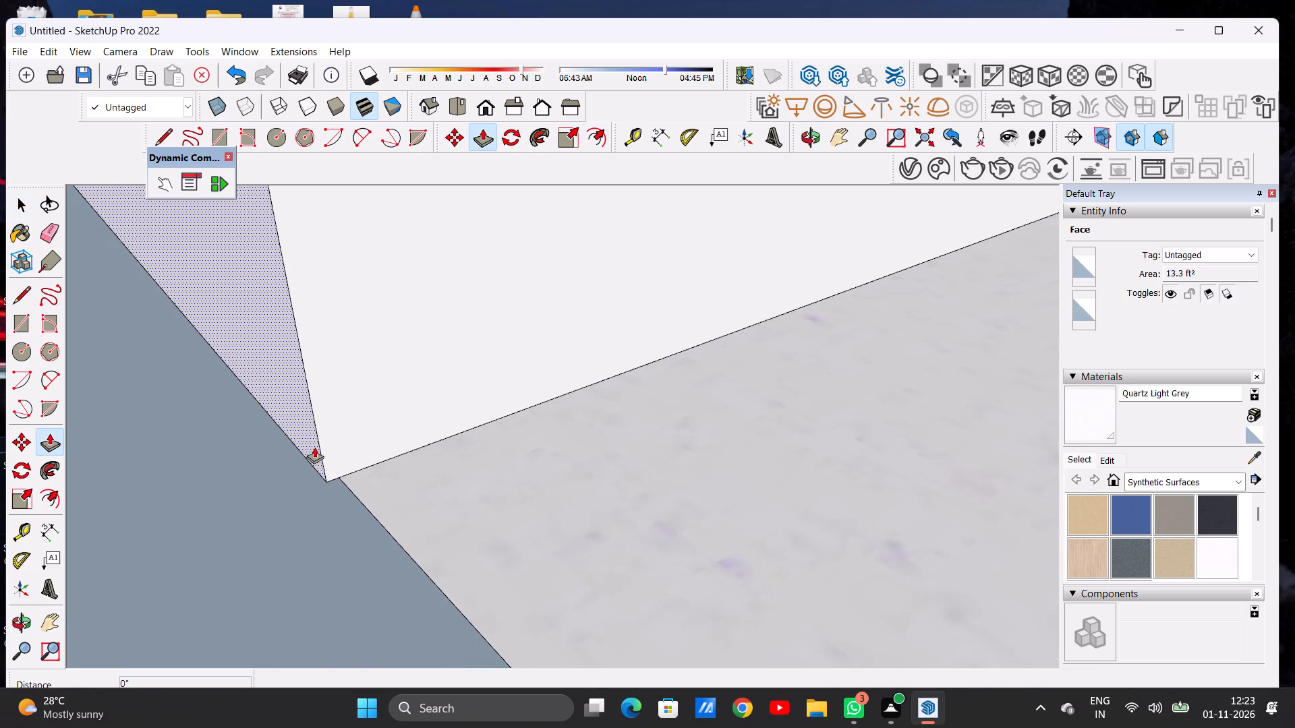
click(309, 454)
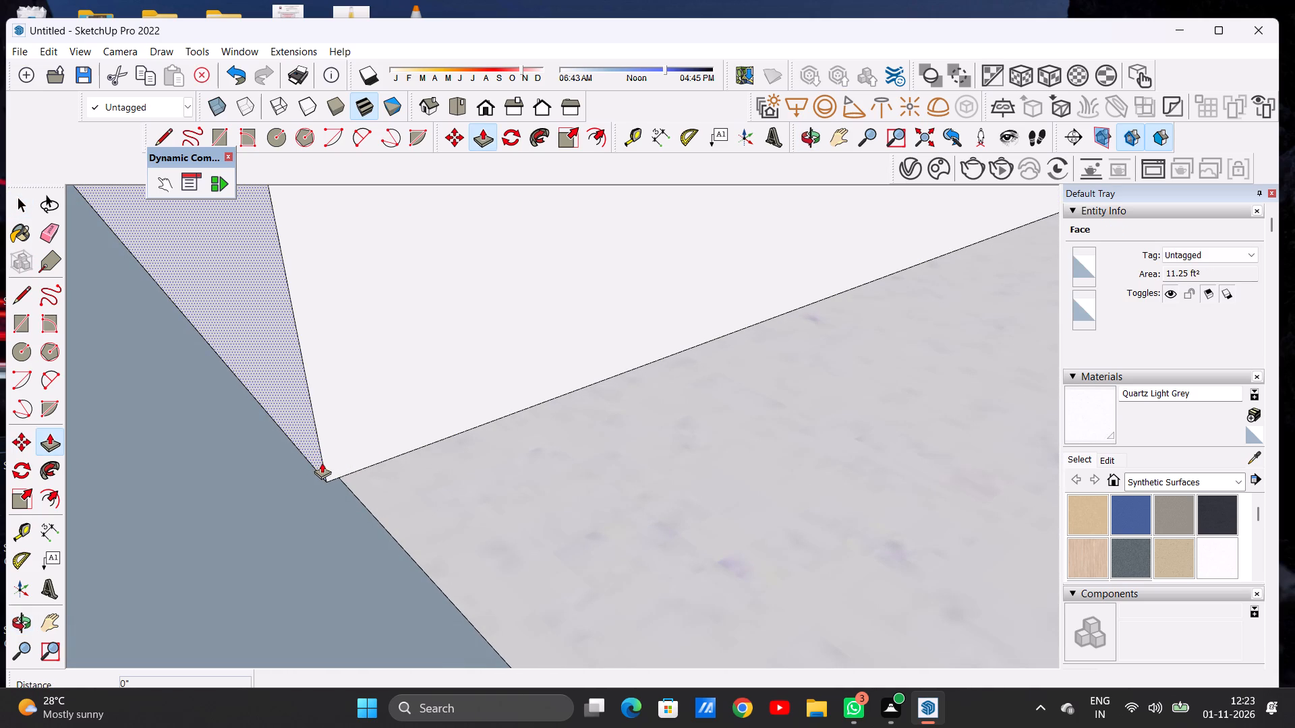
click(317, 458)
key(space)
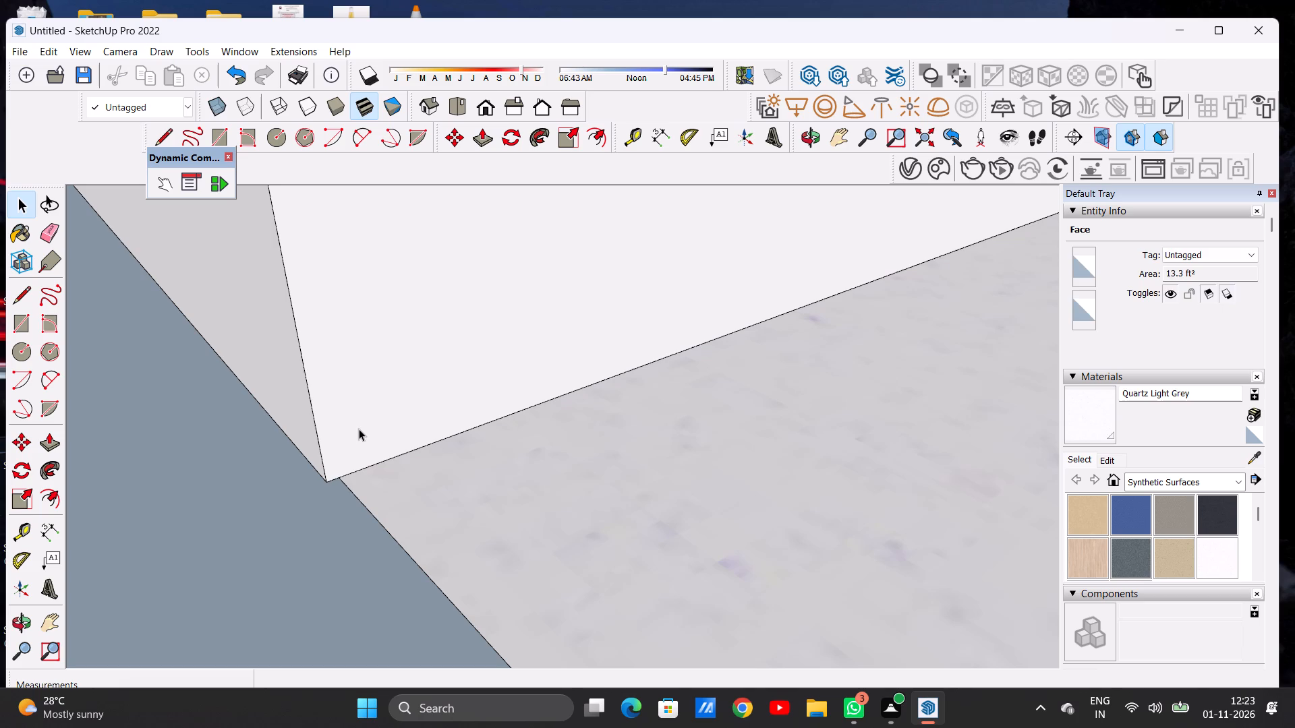
Examine the bottom corner of the fin nearest the low block against the base's front edge from several angles.
scroll(360, 450, down, 13)
scroll(408, 456, up, 1)
scroll(409, 456, down, 11)
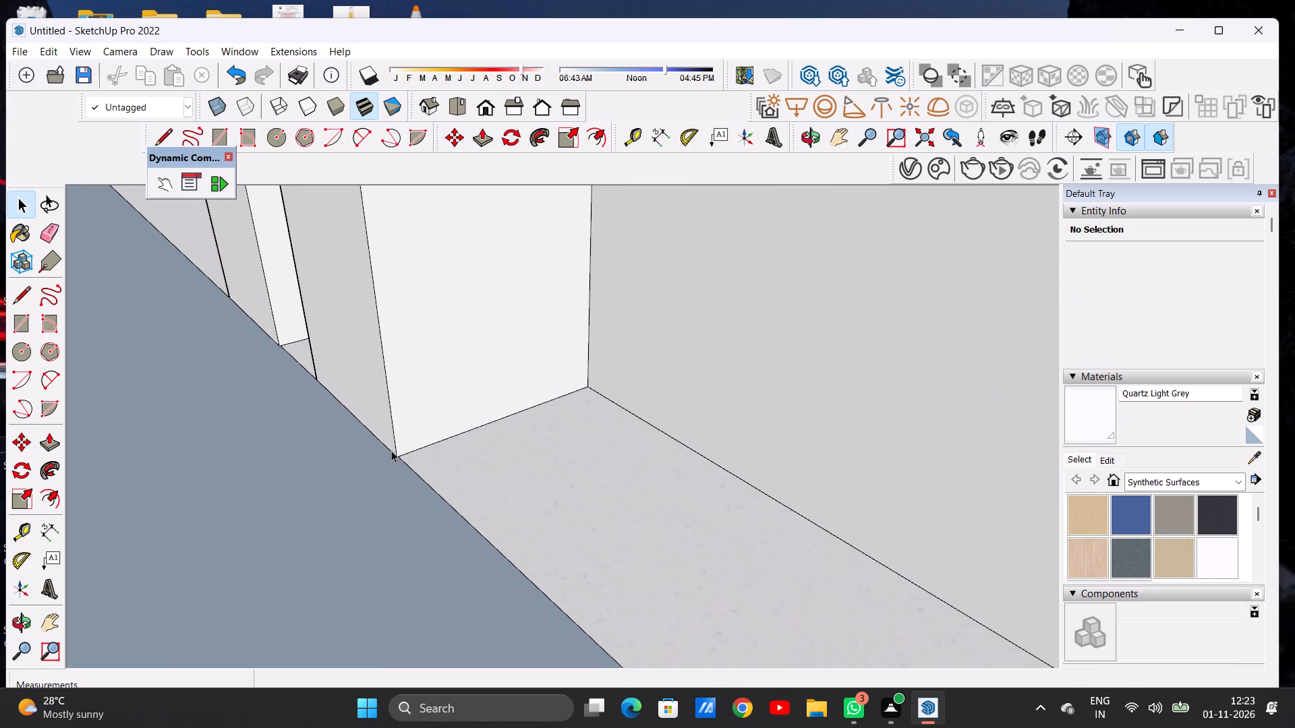
middle_drag(388, 450, 319, 420)
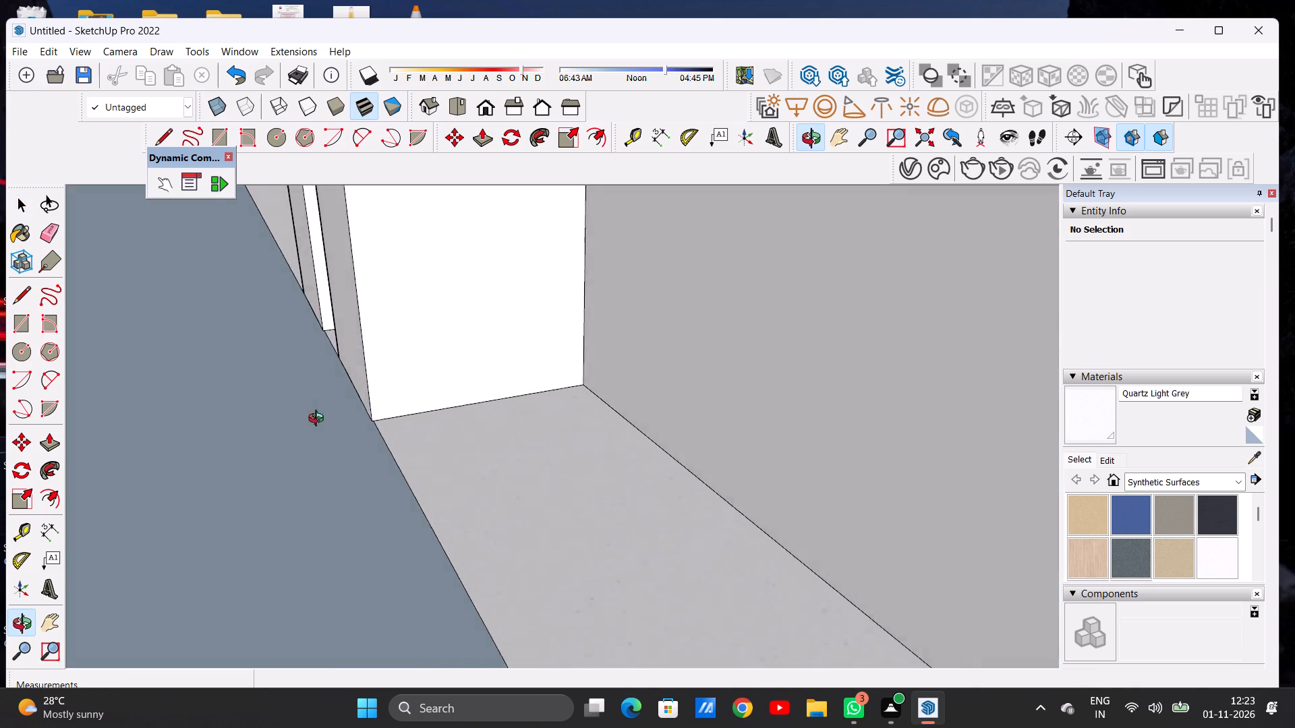
middle_drag(319, 420, 346, 423)
scroll(372, 423, up, 12)
scroll(440, 428, down, 1)
scroll(440, 428, up, 2)
middle_drag(420, 452, 301, 451)
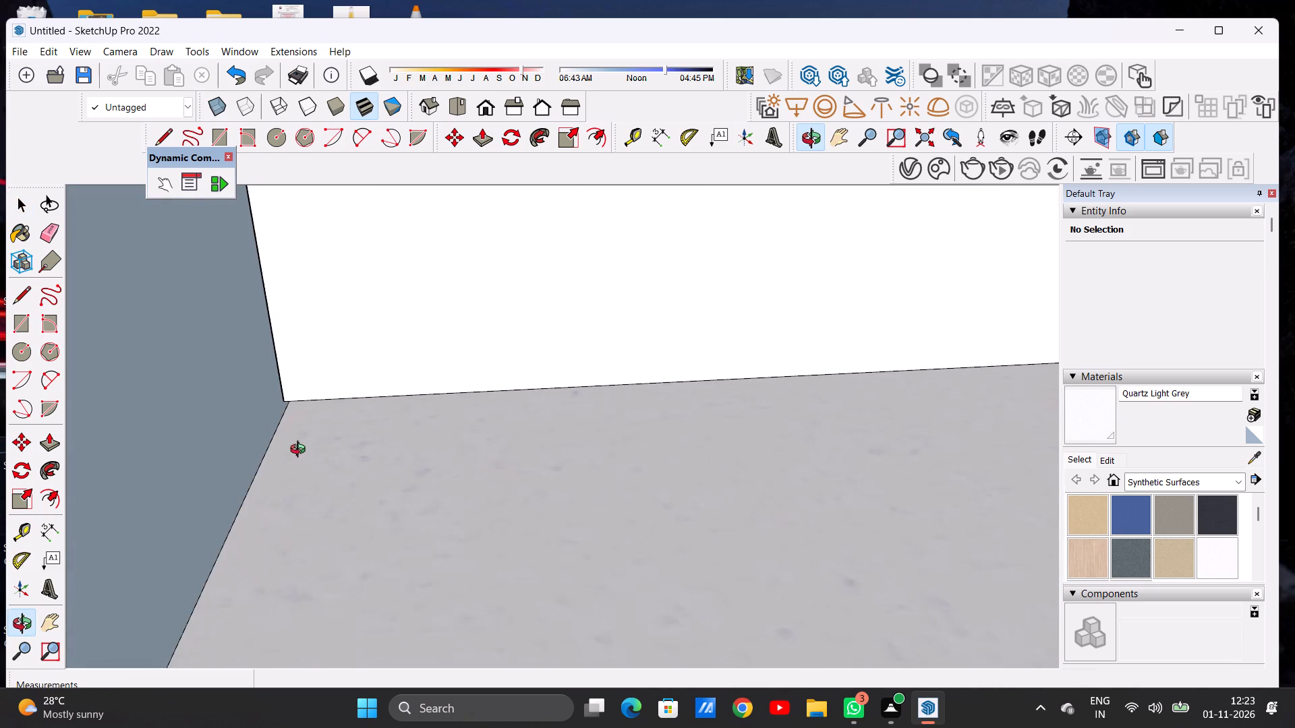
middle_drag(301, 451, 407, 451)
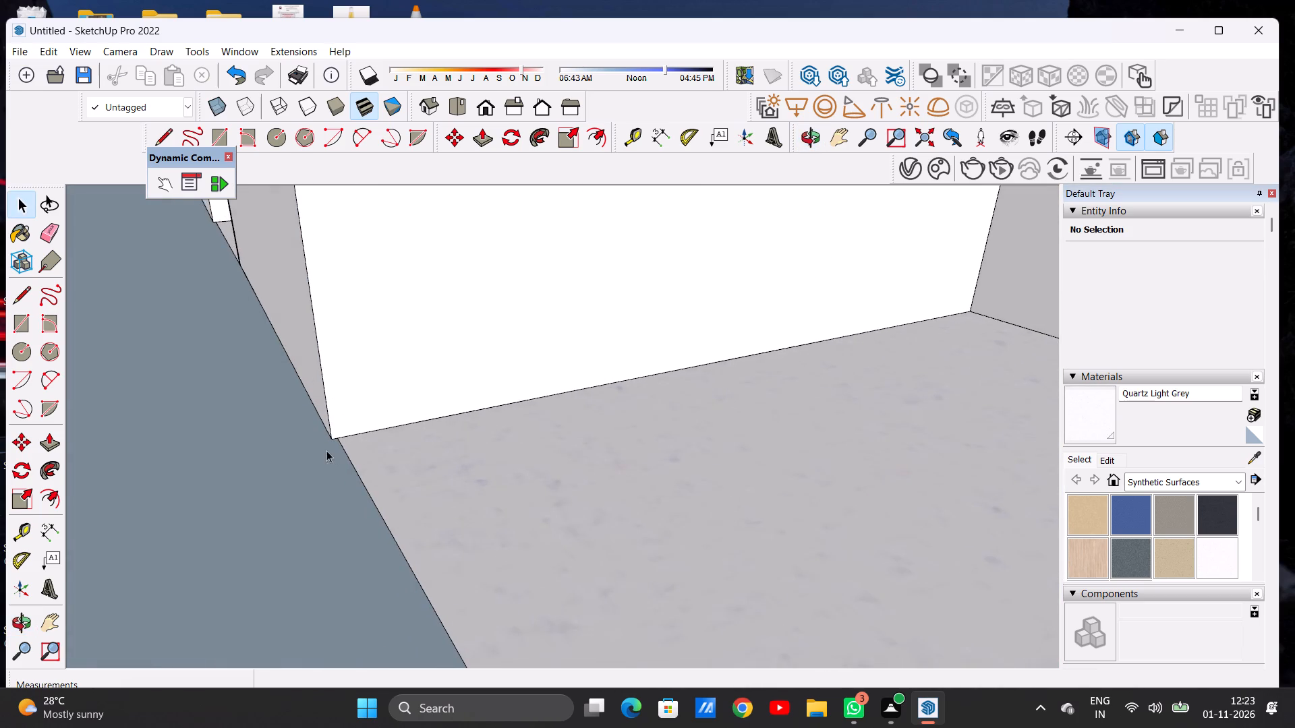
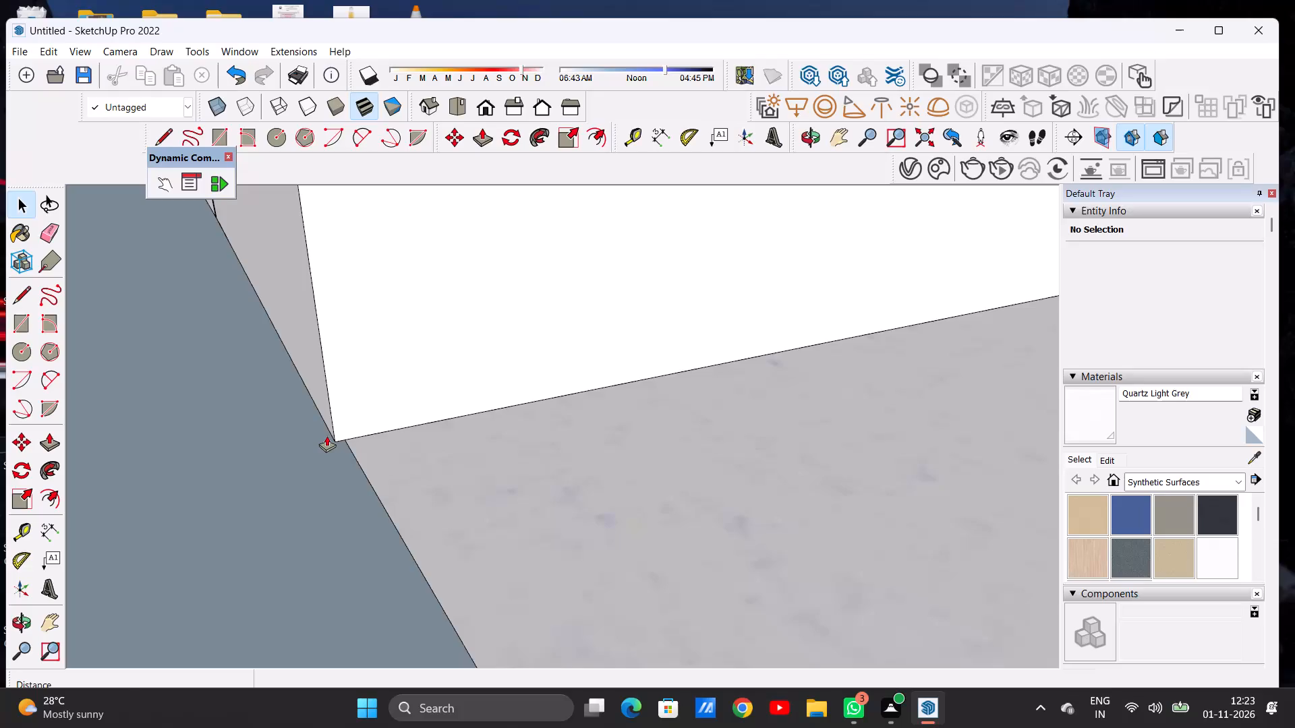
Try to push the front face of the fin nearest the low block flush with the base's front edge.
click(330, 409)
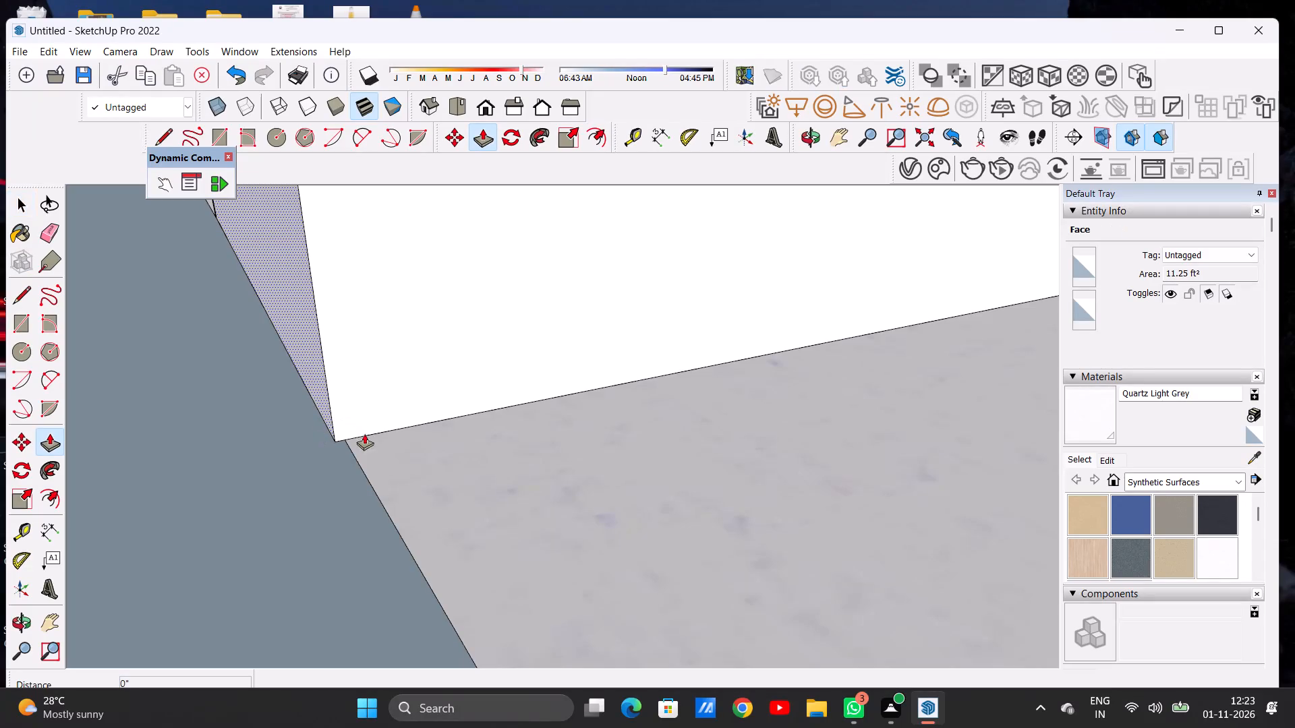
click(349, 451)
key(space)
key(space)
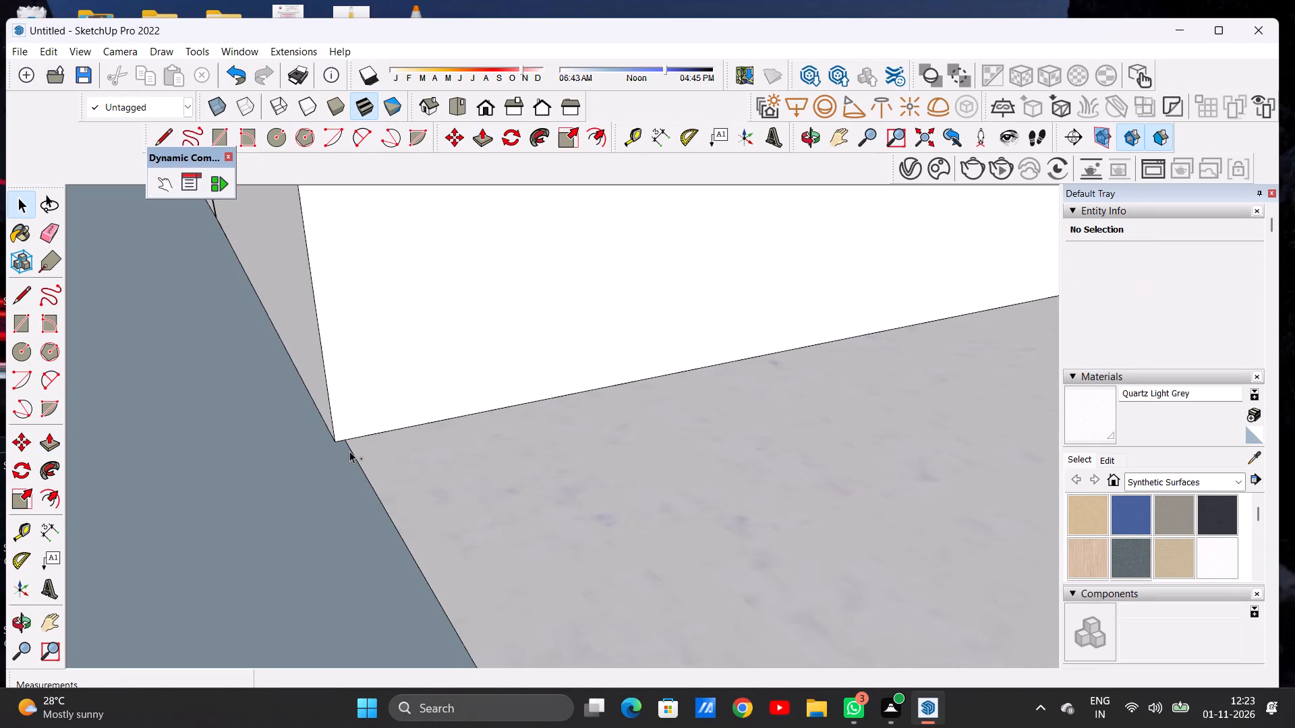
Undo the most recent edits, including the new ground plane in front of the base.
key(ctrl+z)
key(ctrl+z)
key(ctrl+z)
key(ctrl+z)
key(ctrl+z)
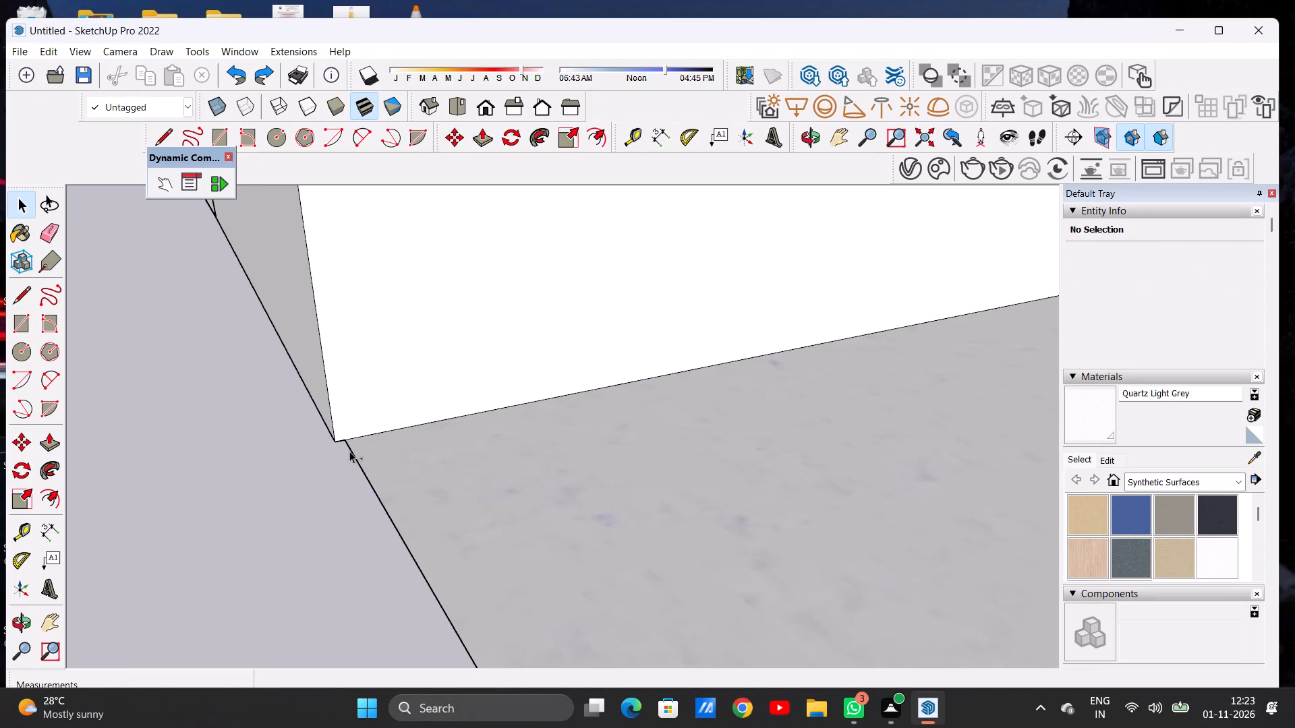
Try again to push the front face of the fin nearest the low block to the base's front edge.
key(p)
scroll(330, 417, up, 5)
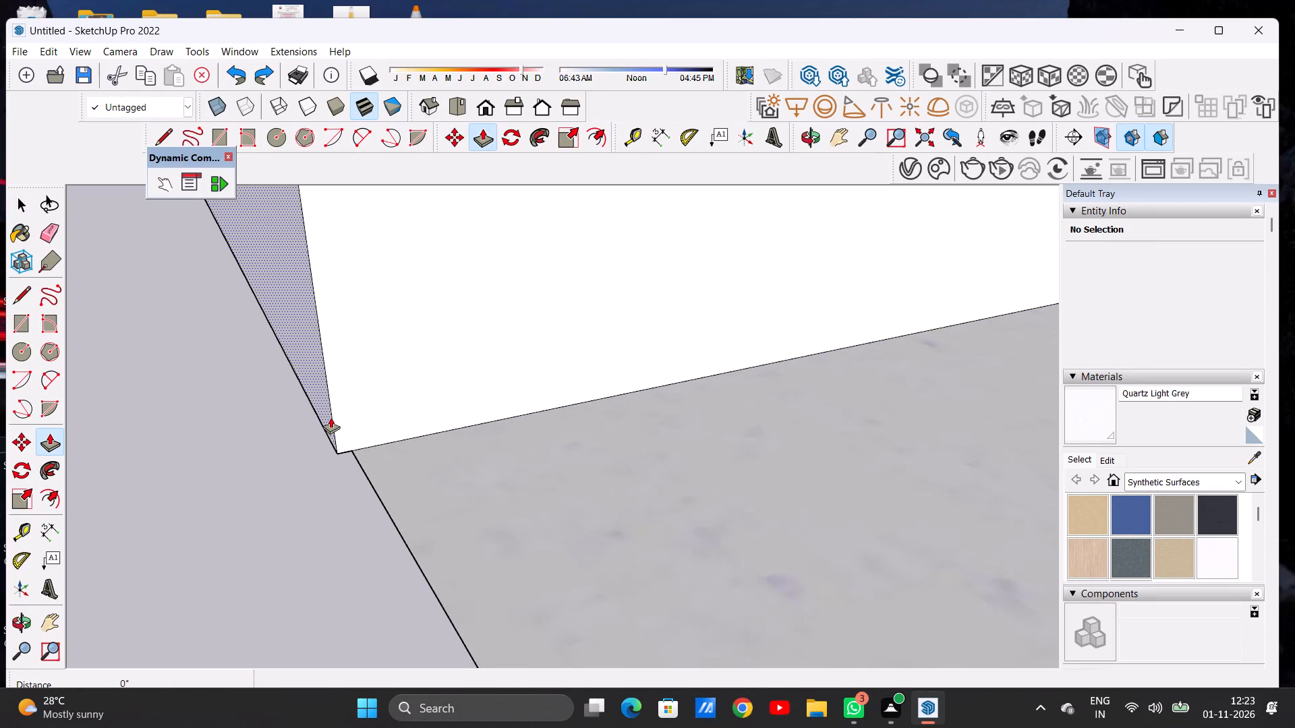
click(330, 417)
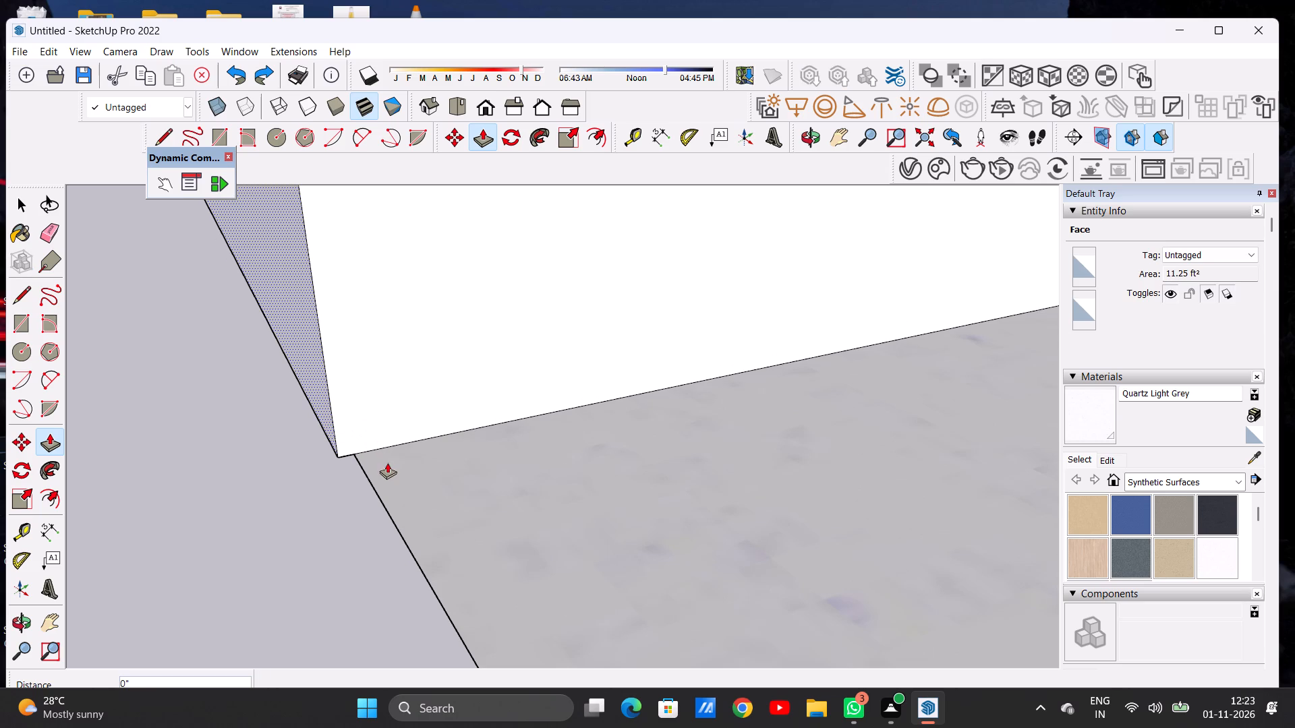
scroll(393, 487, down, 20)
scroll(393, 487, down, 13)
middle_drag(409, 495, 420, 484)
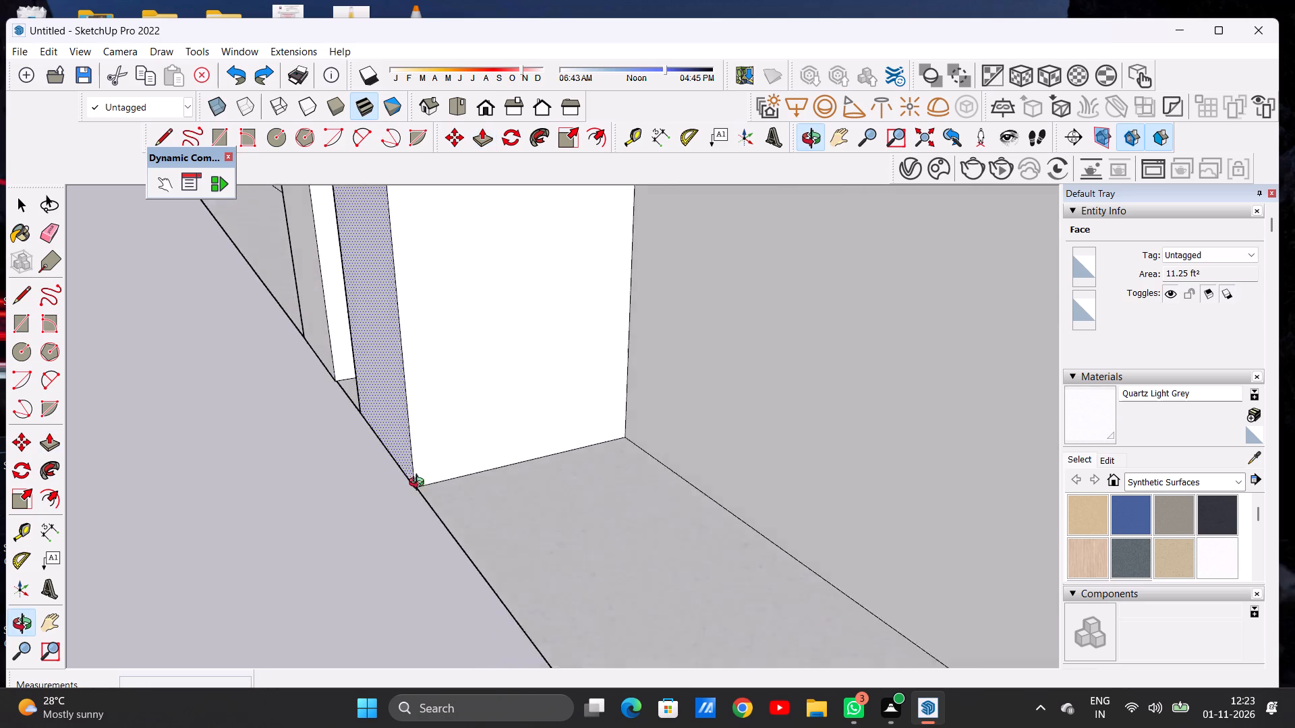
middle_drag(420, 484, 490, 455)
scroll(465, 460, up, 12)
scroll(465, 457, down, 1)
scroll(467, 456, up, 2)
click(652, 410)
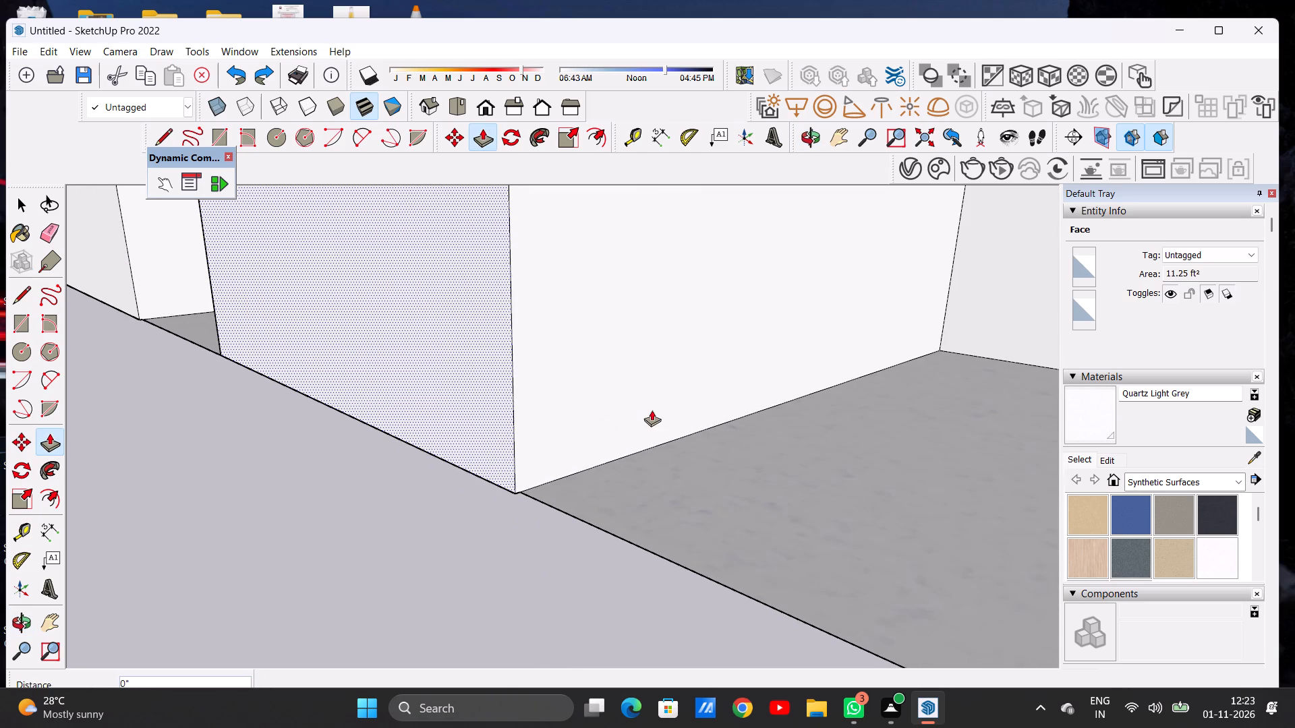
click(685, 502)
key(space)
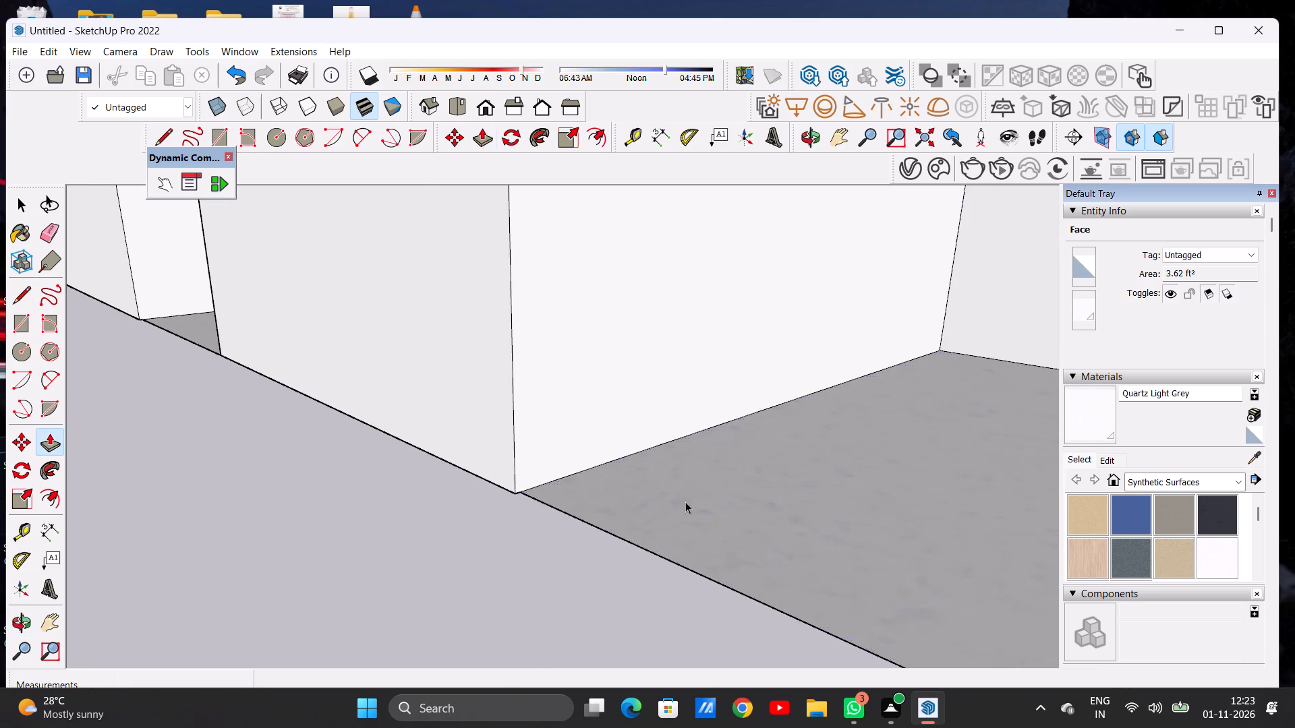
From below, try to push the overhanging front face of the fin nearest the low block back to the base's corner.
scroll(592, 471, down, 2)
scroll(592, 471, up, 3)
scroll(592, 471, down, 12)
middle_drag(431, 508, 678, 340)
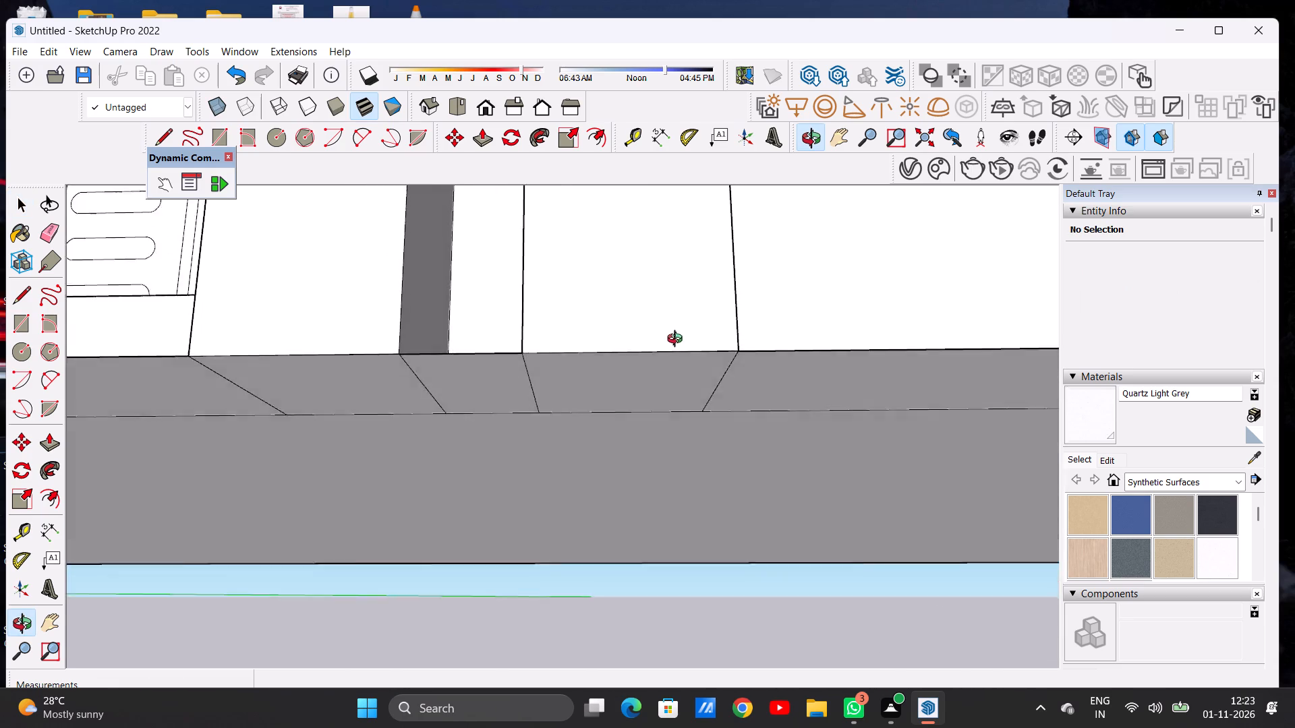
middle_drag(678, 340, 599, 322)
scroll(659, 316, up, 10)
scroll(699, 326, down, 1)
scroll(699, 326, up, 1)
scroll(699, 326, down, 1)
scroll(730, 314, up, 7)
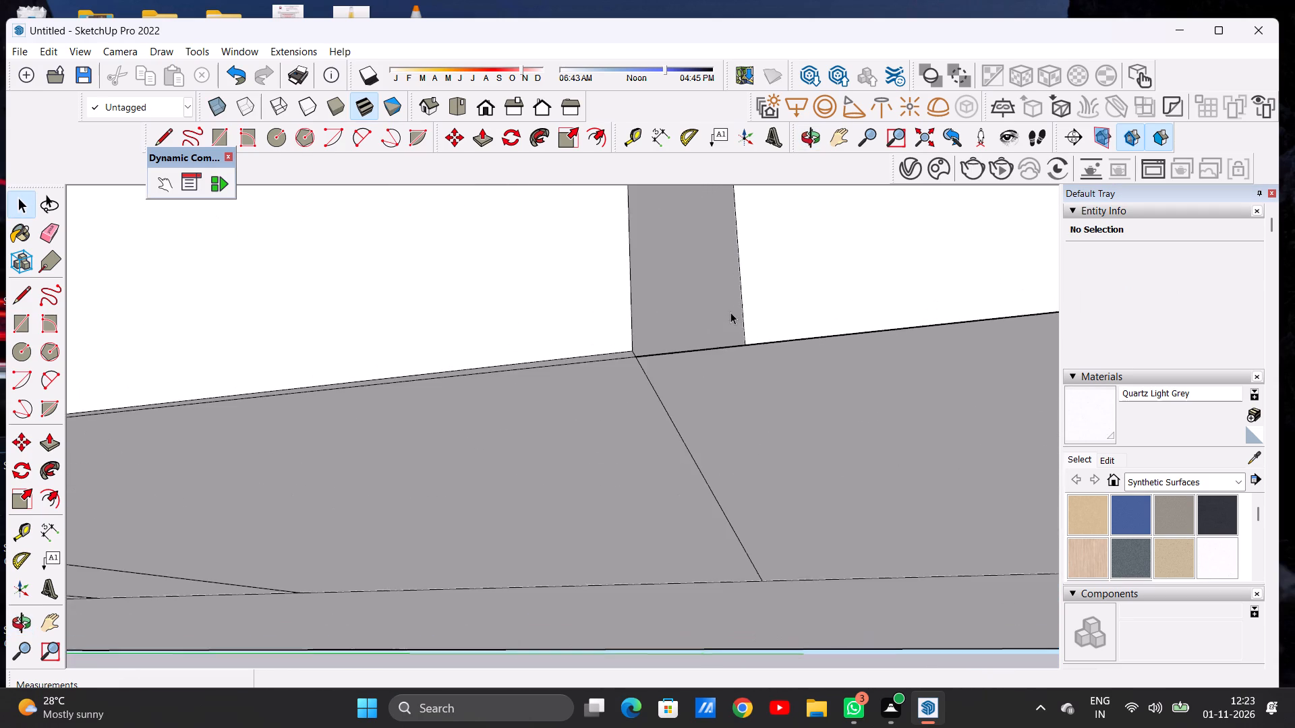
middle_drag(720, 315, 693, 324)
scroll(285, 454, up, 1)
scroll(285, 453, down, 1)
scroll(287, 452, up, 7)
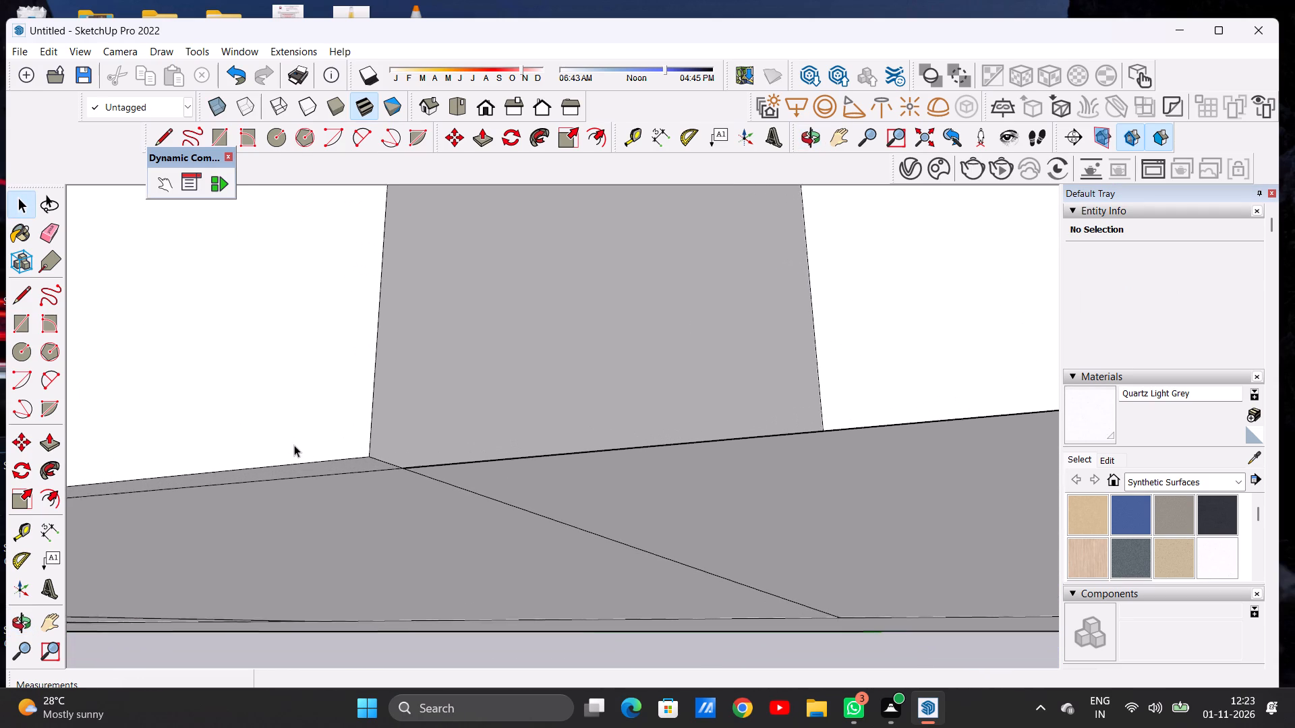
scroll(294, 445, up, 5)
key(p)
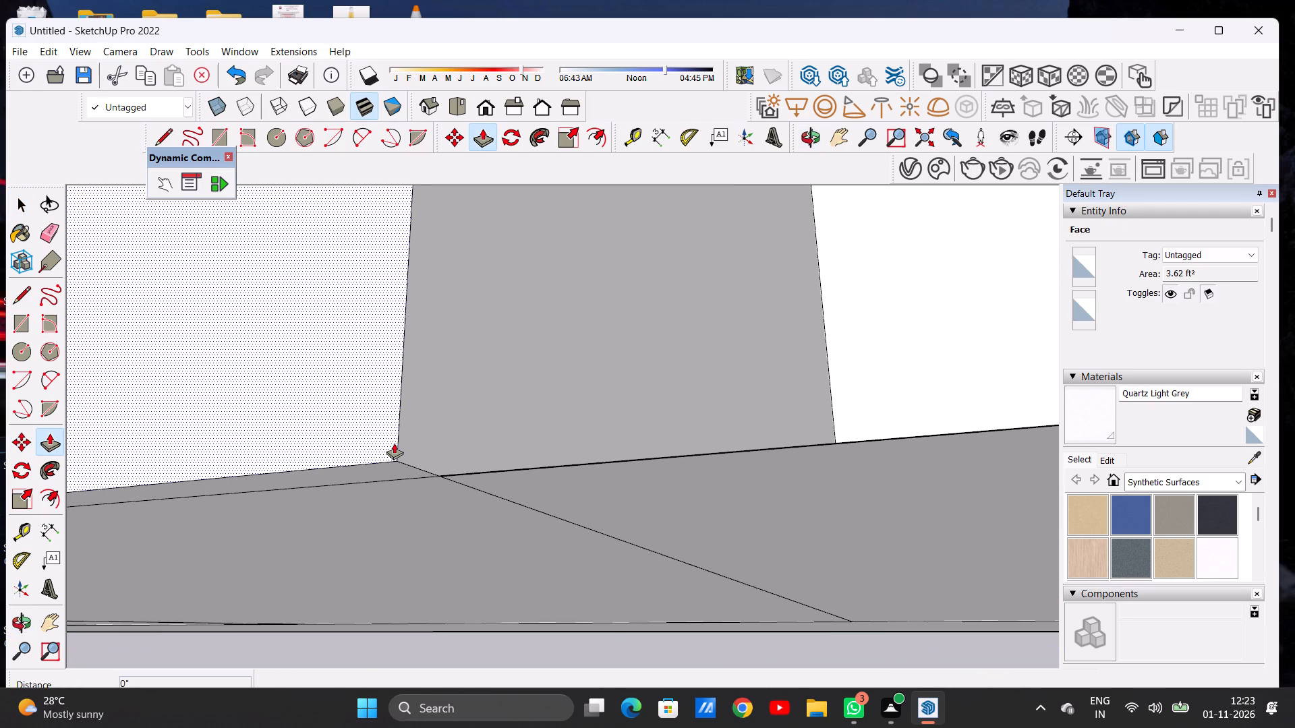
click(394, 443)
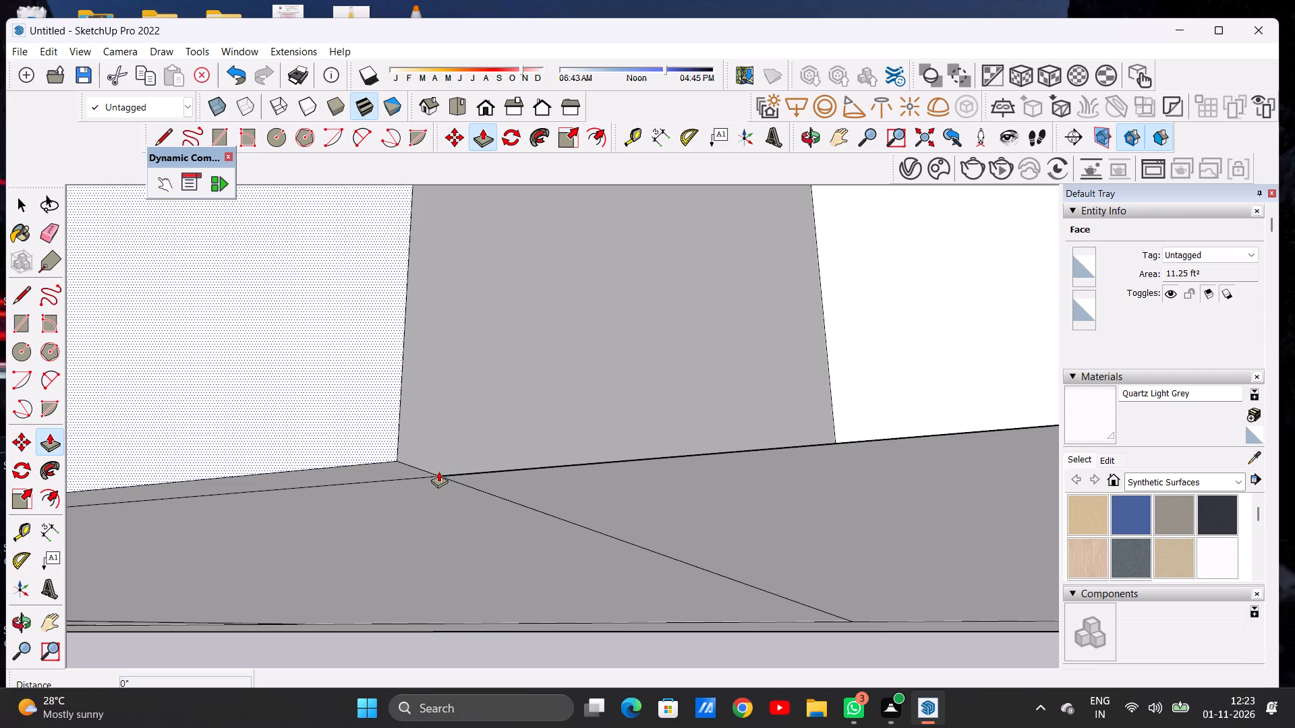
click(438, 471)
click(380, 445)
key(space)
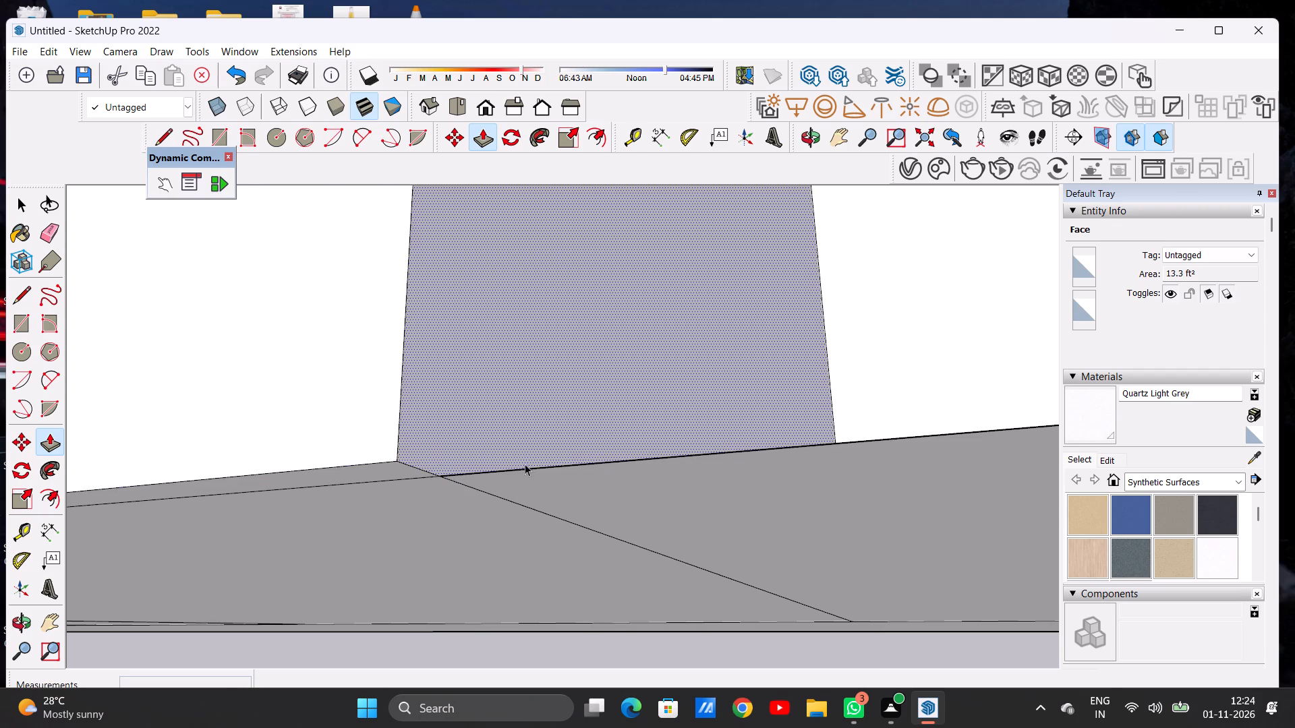
Examine the feet of both vertical fins against the base's front edge, from below and from the front.
scroll(529, 472, down, 20)
scroll(529, 472, down, 10)
scroll(558, 449, up, 1)
scroll(562, 449, down, 18)
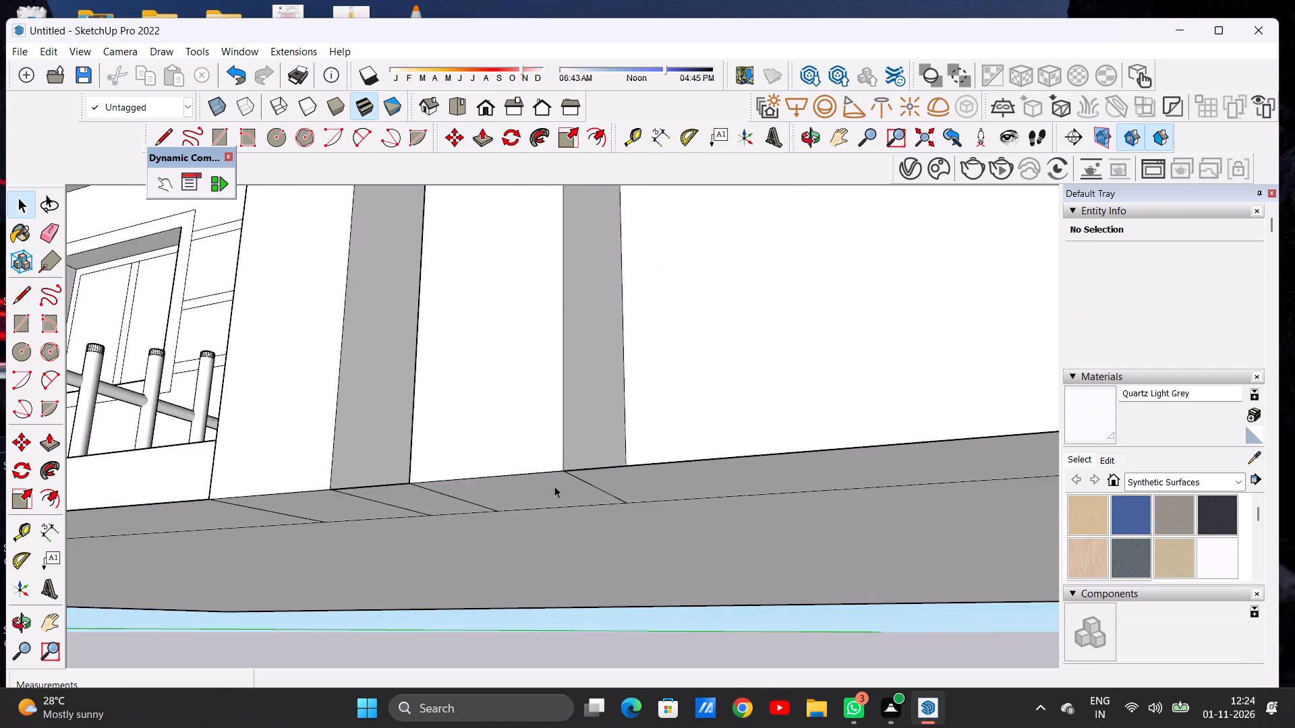
scroll(554, 486, down, 4)
middle_drag(525, 443, 533, 525)
scroll(586, 400, down, 6)
scroll(517, 527, up, 6)
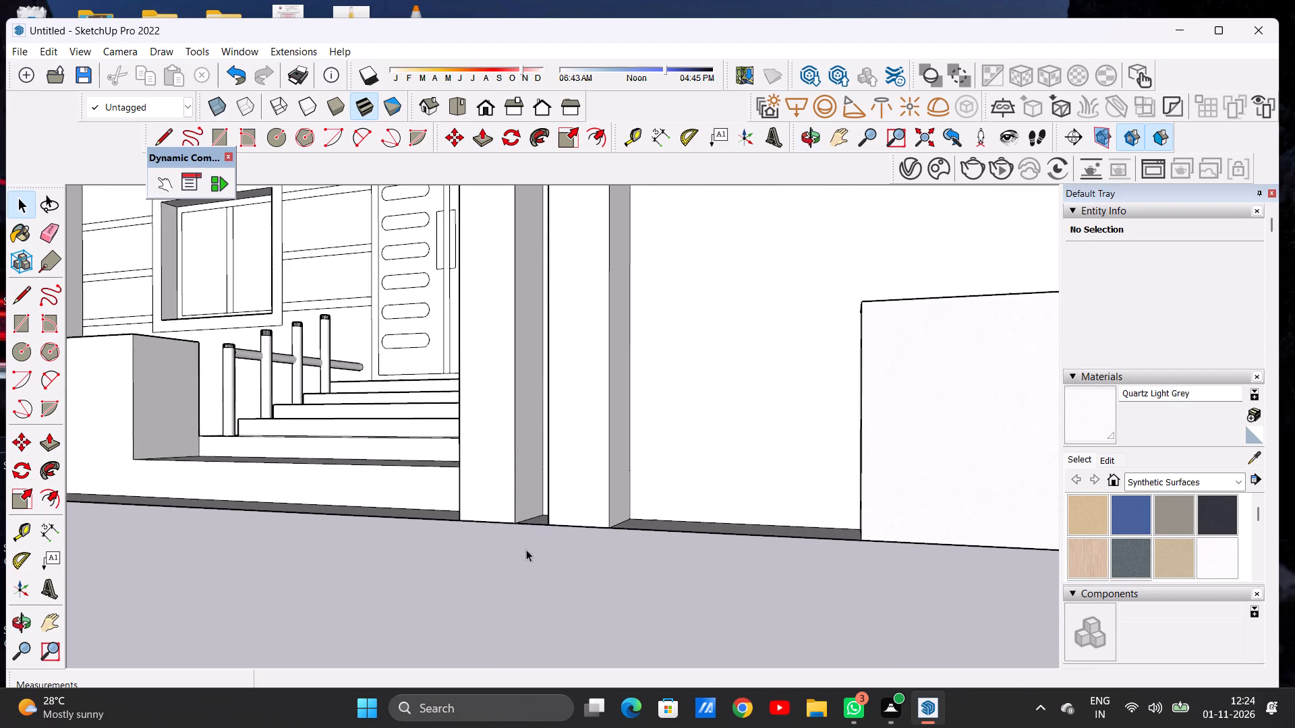
scroll(494, 517, down, 1)
scroll(494, 517, up, 3)
scroll(503, 528, down, 1)
scroll(505, 530, up, 14)
scroll(521, 516, down, 1)
scroll(521, 516, up, 4)
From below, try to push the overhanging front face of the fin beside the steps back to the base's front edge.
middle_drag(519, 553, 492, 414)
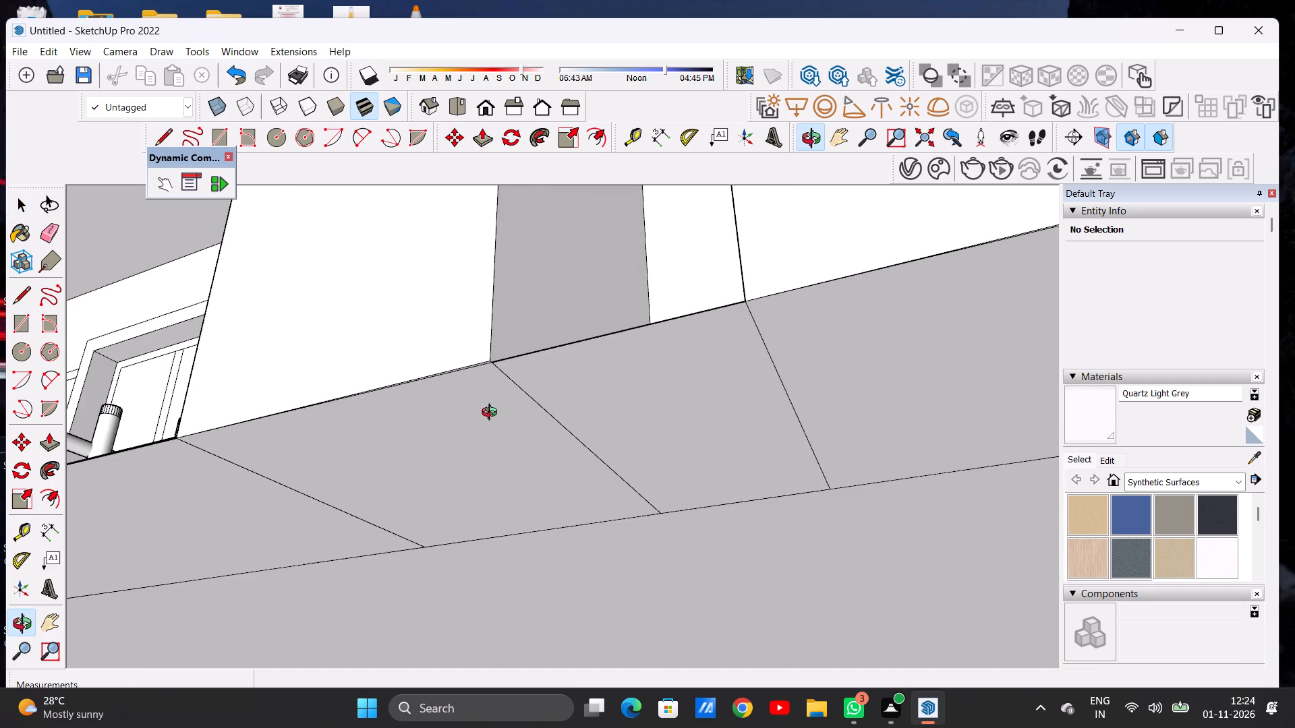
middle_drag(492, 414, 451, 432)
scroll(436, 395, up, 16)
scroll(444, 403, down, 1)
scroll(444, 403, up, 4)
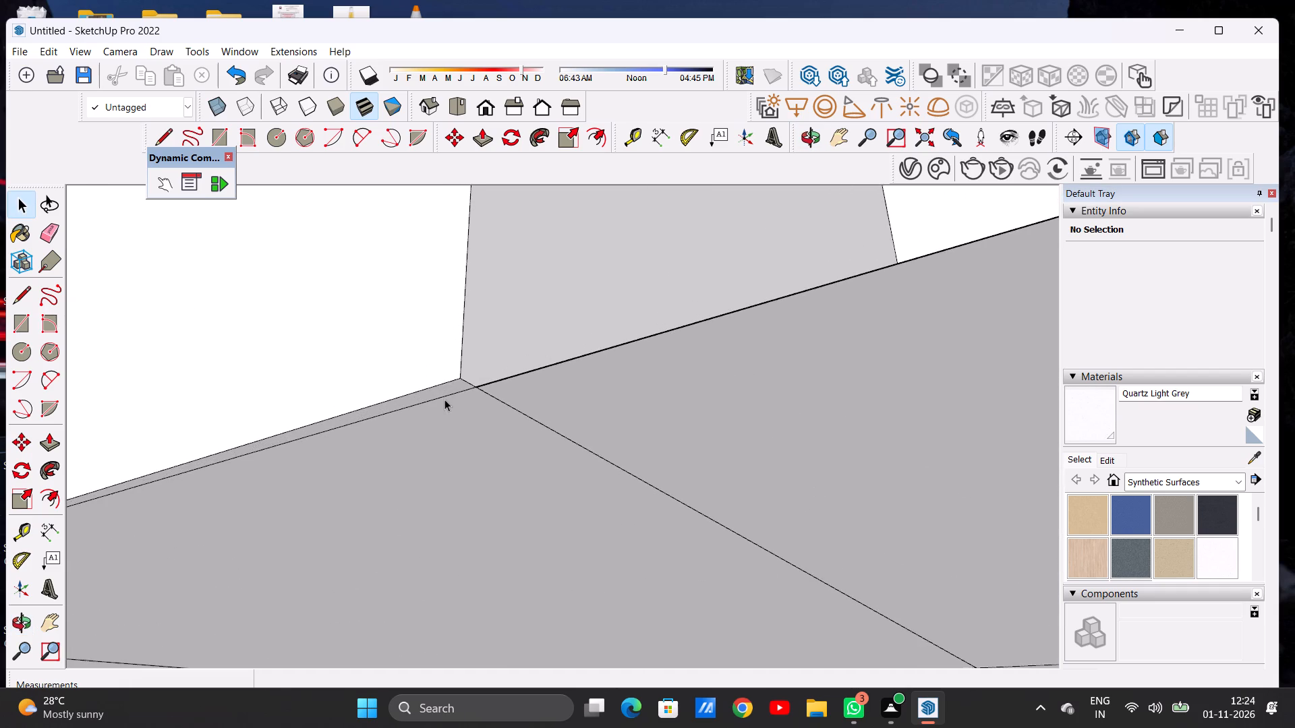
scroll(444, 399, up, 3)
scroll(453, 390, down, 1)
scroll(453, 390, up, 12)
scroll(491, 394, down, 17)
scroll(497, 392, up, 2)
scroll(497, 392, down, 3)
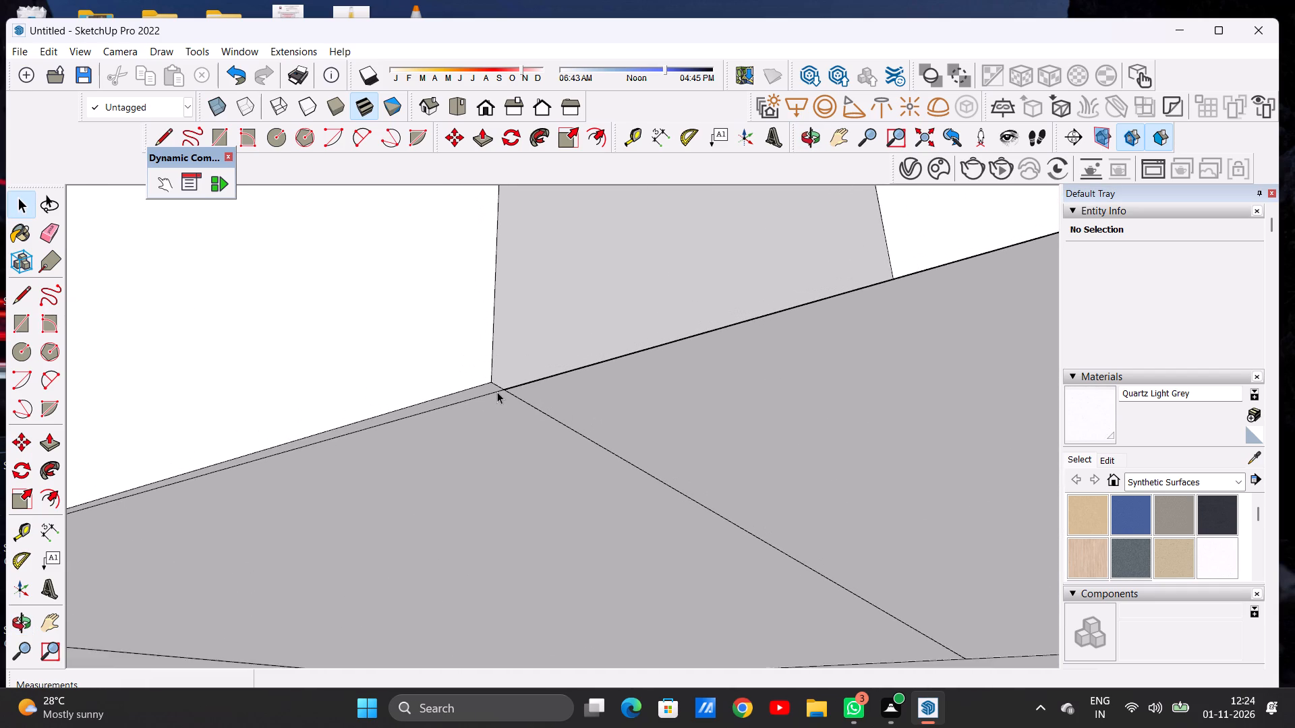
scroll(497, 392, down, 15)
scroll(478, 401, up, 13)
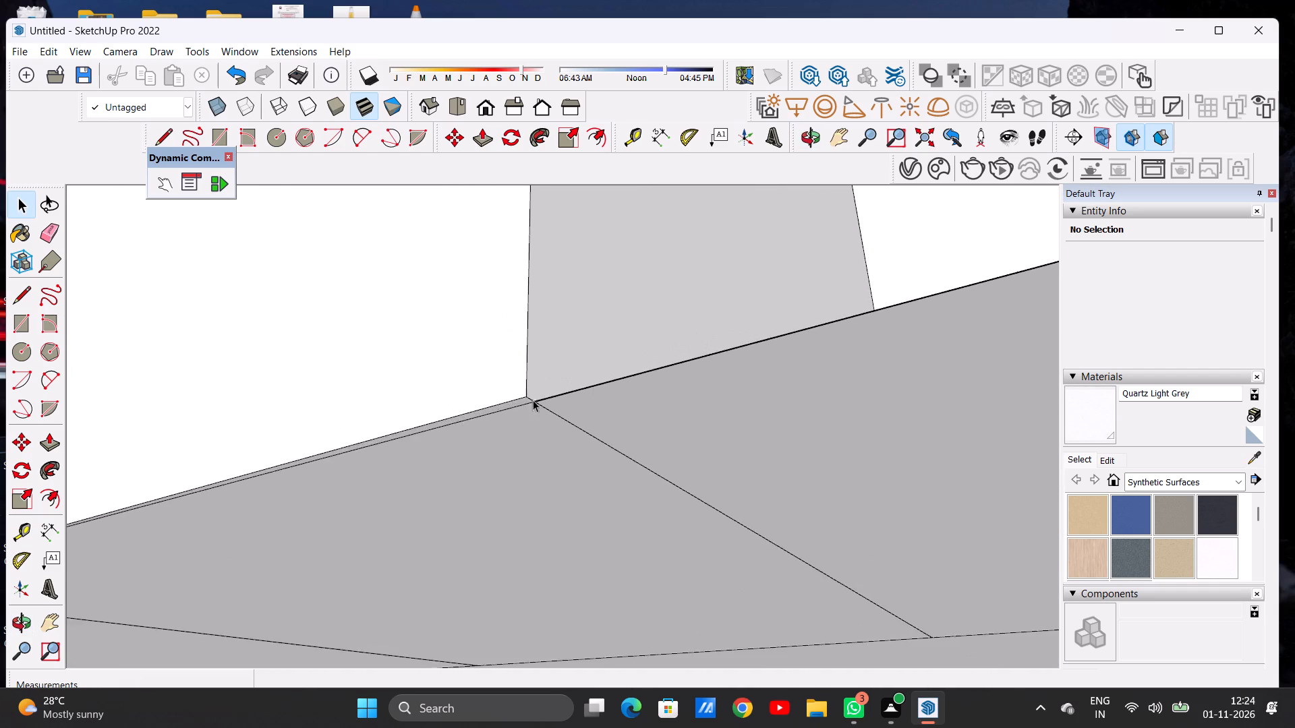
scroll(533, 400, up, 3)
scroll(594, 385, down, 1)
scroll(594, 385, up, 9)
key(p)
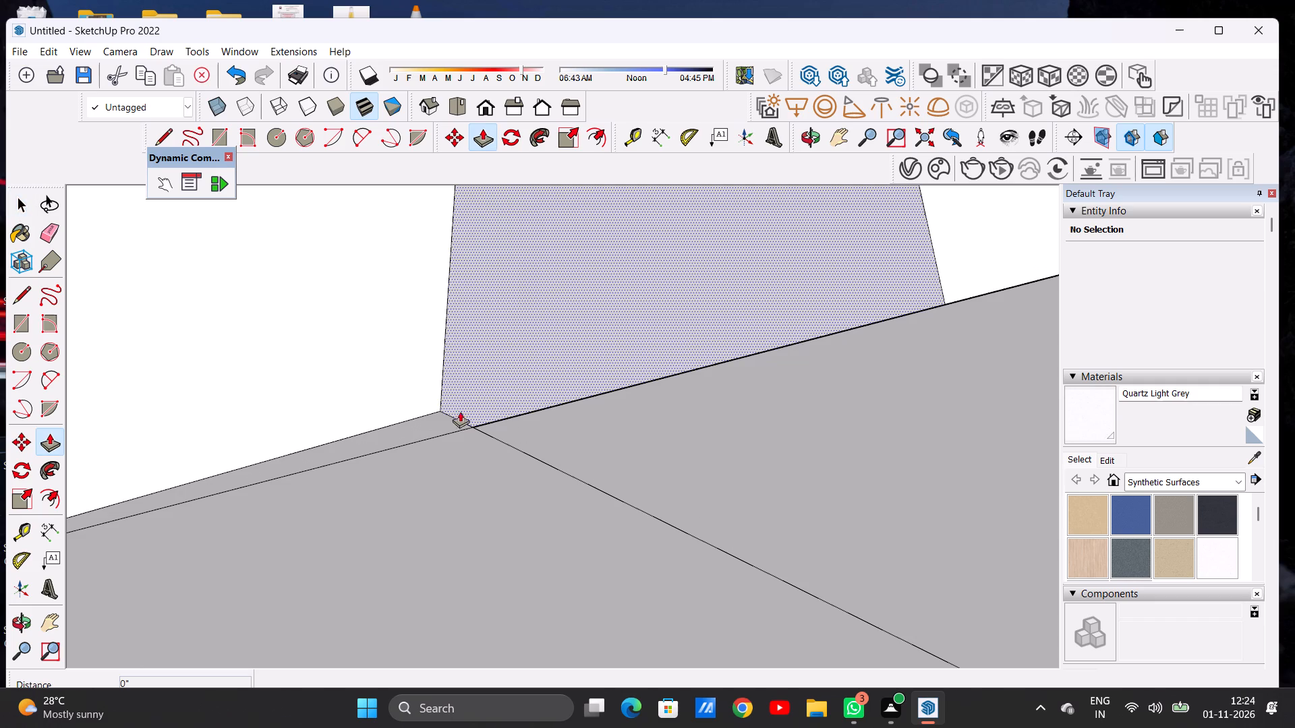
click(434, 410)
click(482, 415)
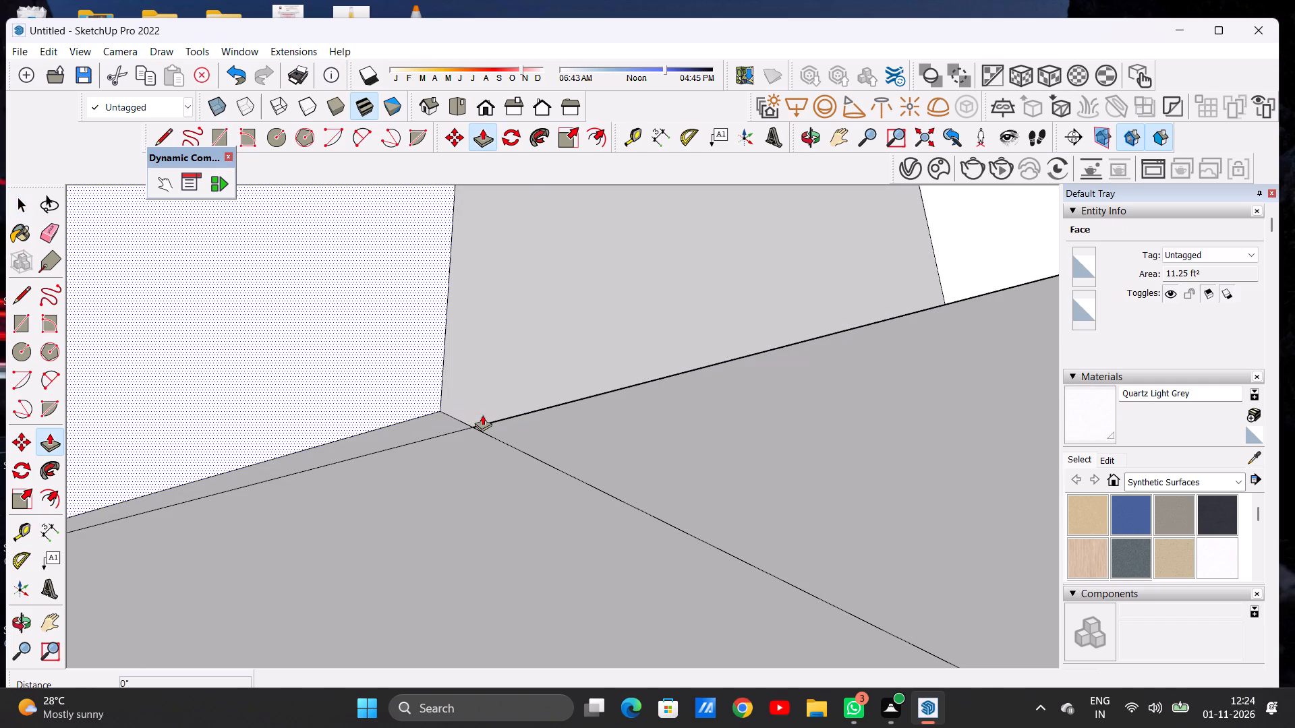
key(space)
Erase the edge under the fin beside the steps that separates its overhanging strip from the base's underside.
key(e)
drag(437, 435, 444, 442)
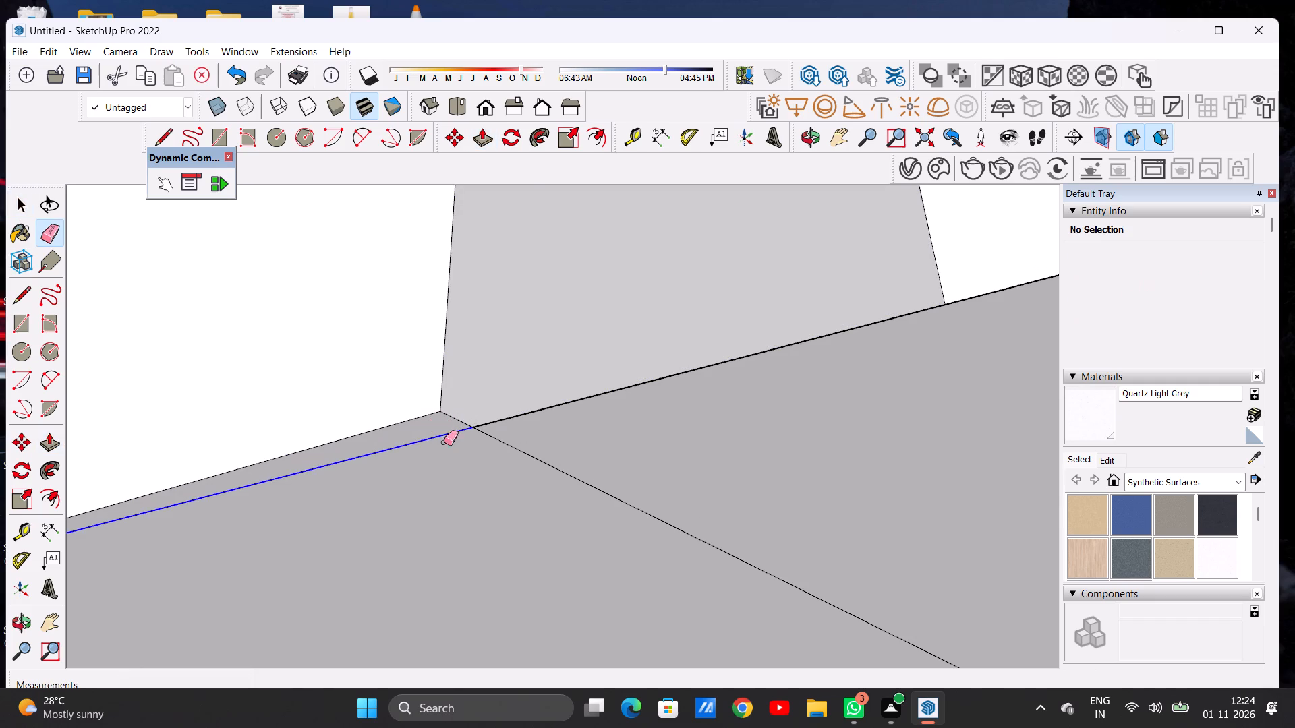
drag(444, 442, 447, 448)
key(space)
Examine both fins' feet from the front and the steps side, checking their alignment with the base and low block.
scroll(493, 421, down, 15)
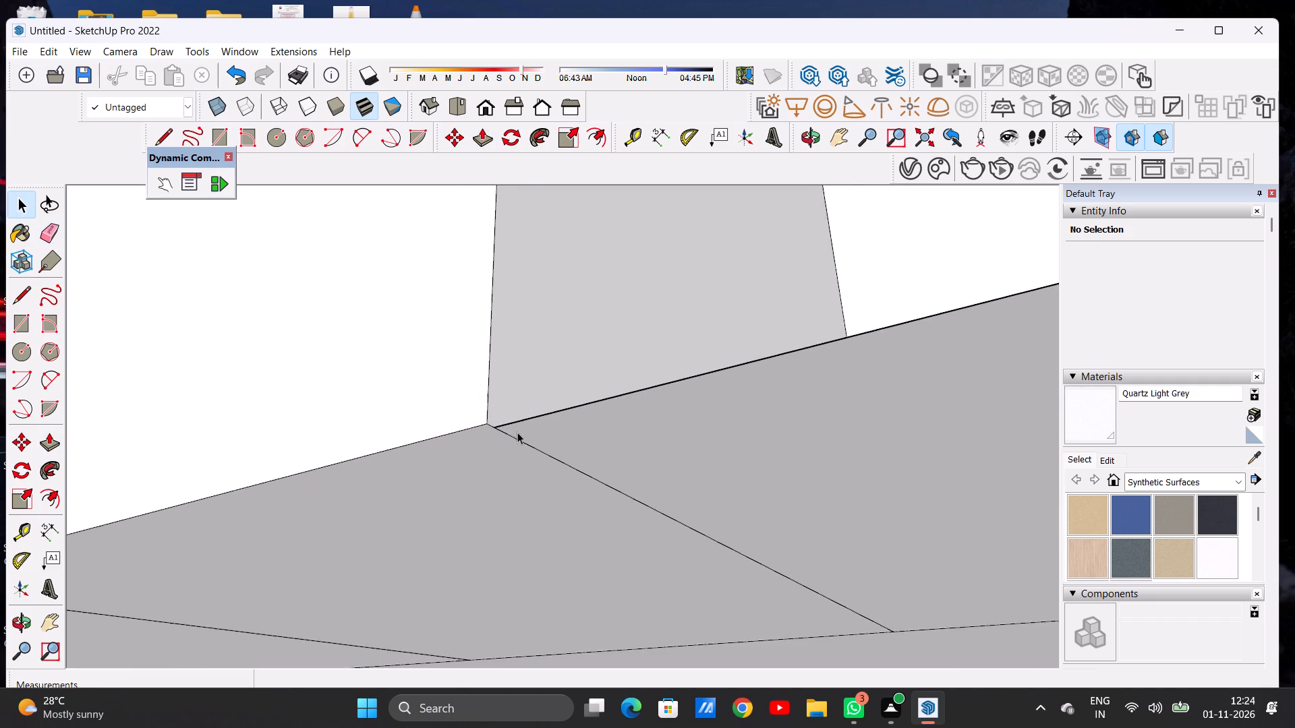
scroll(517, 432, down, 20)
scroll(517, 432, down, 2)
middle_drag(542, 398, 656, 513)
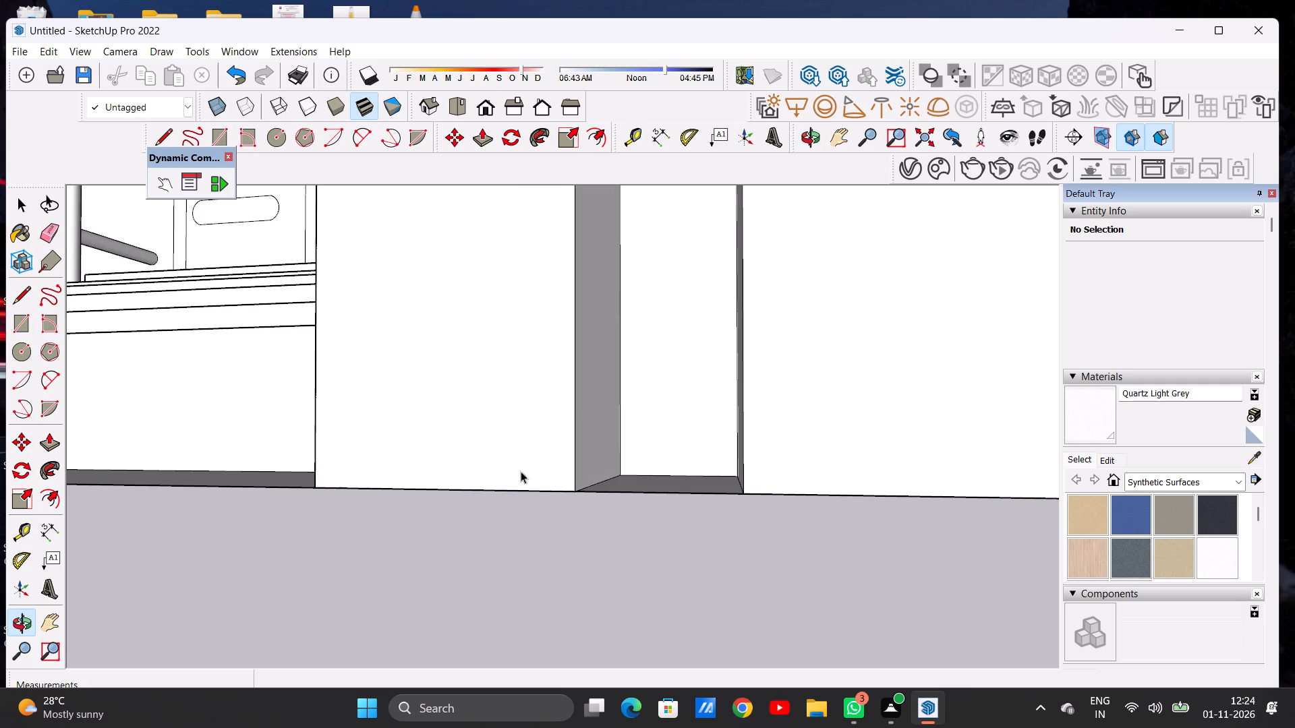
middle_drag(400, 453, 749, 502)
scroll(621, 538, up, 2)
scroll(621, 538, down, 1)
scroll(621, 538, up, 3)
scroll(615, 545, down, 1)
scroll(615, 545, up, 1)
scroll(615, 545, down, 1)
scroll(615, 545, up, 5)
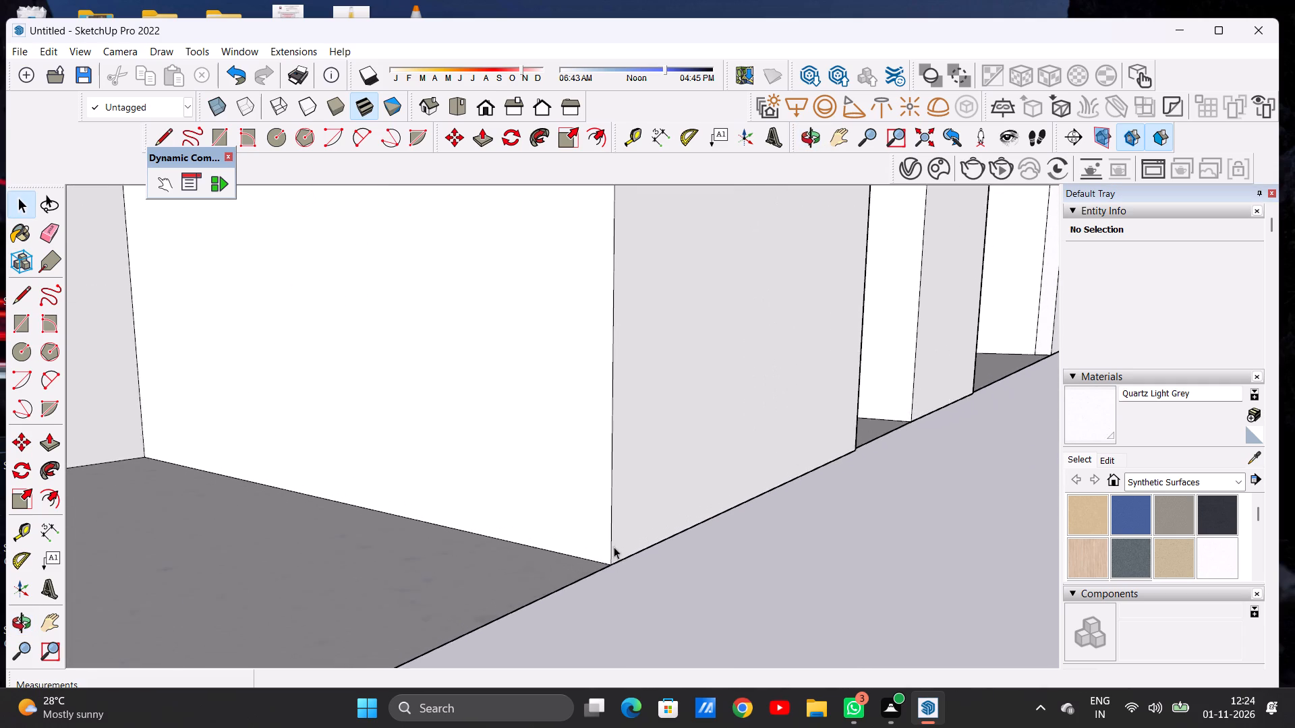
scroll(614, 547, up, 11)
middle_drag(617, 591, 362, 516)
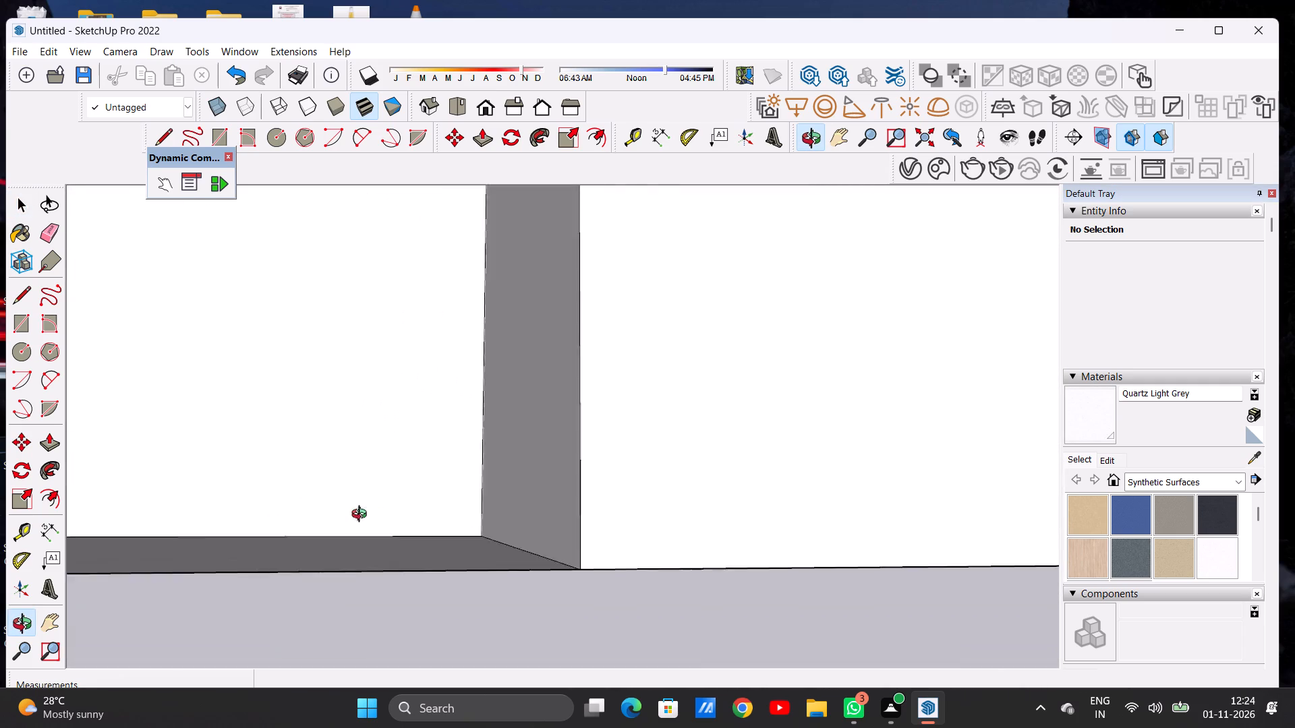
middle_drag(362, 516, 341, 537)
scroll(397, 537, down, 20)
scroll(397, 537, down, 2)
scroll(466, 535, down, 11)
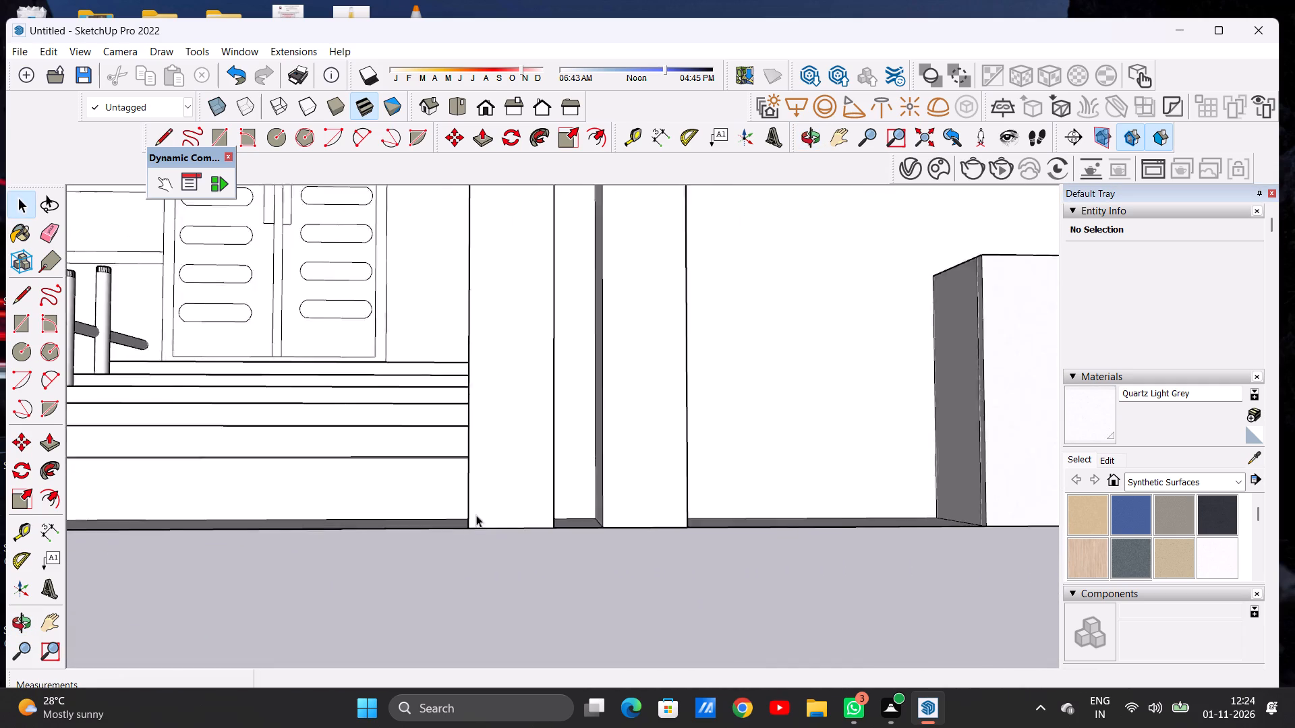
scroll(476, 515, down, 11)
scroll(476, 522, up, 1)
scroll(438, 531, down, 12)
middle_drag(471, 517, 434, 615)
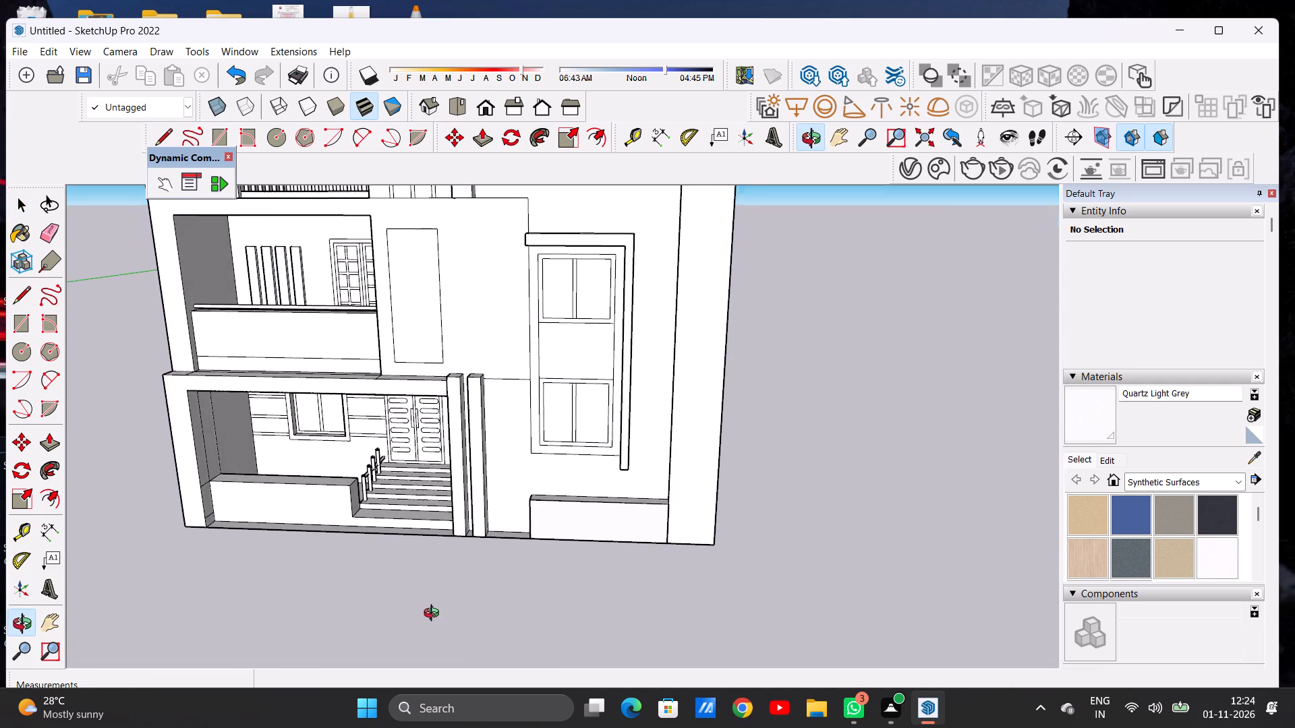
middle_drag(434, 615, 435, 615)
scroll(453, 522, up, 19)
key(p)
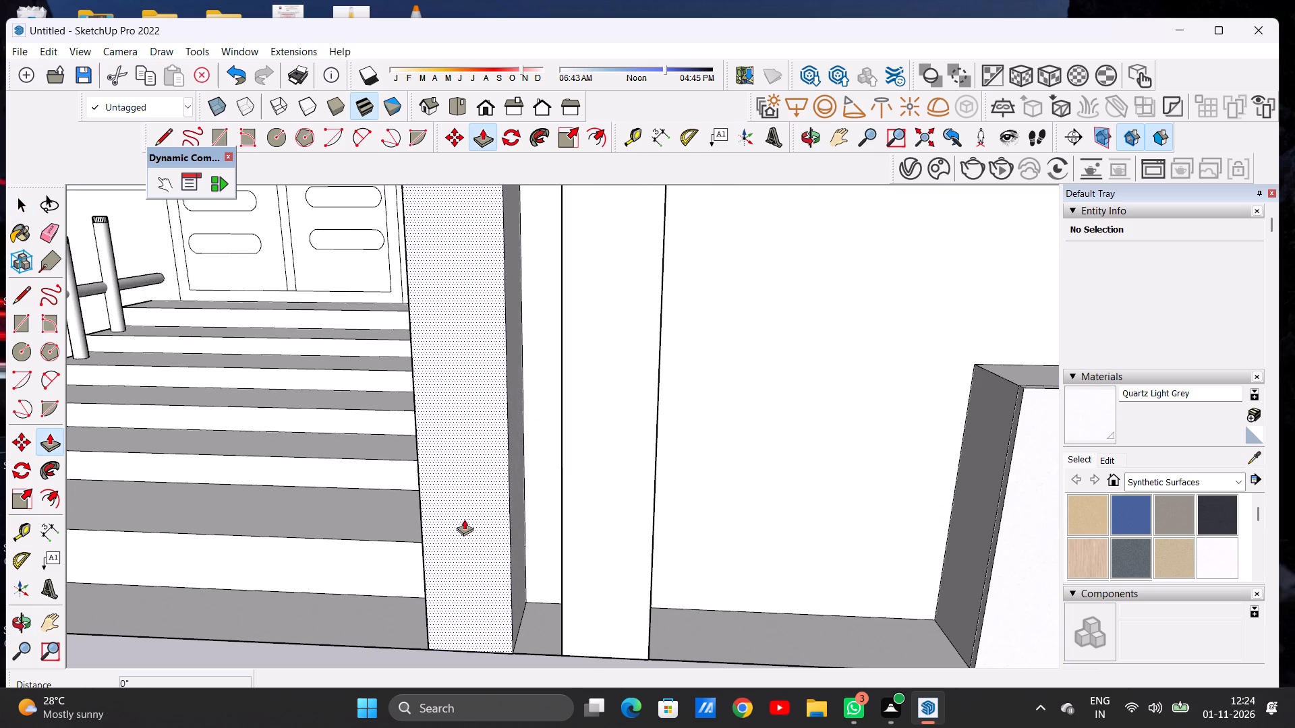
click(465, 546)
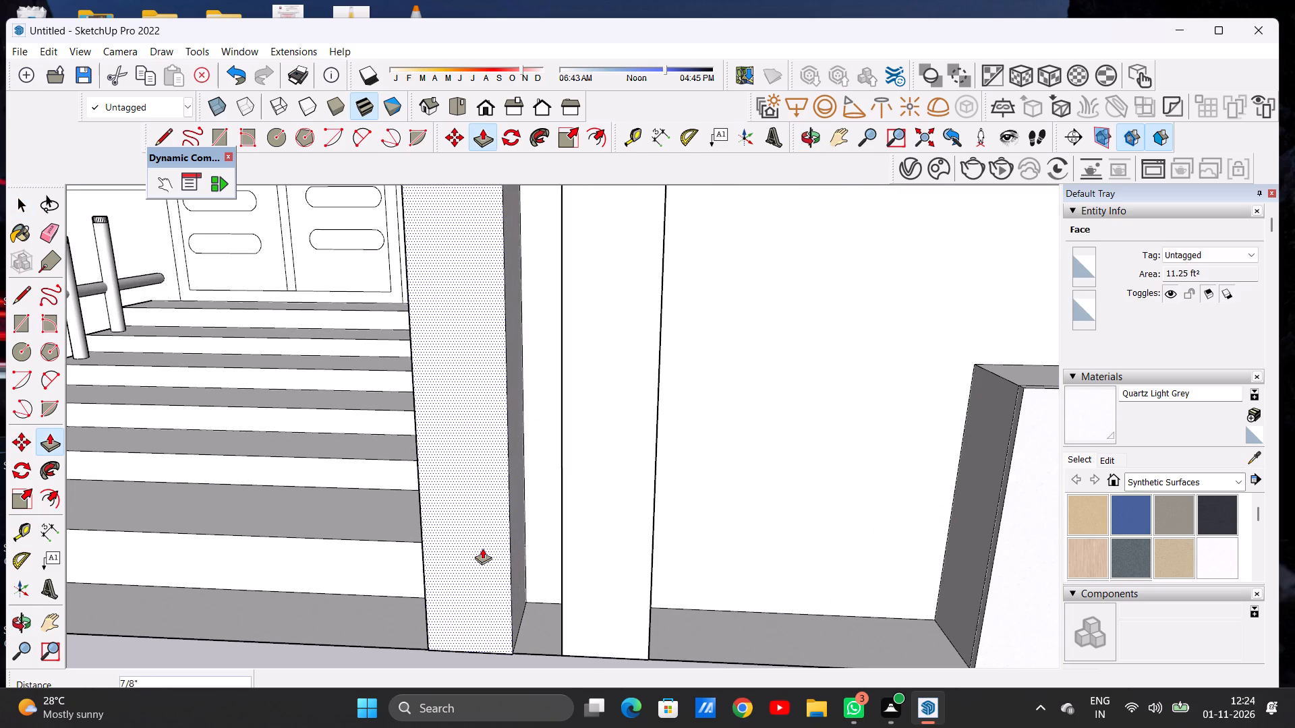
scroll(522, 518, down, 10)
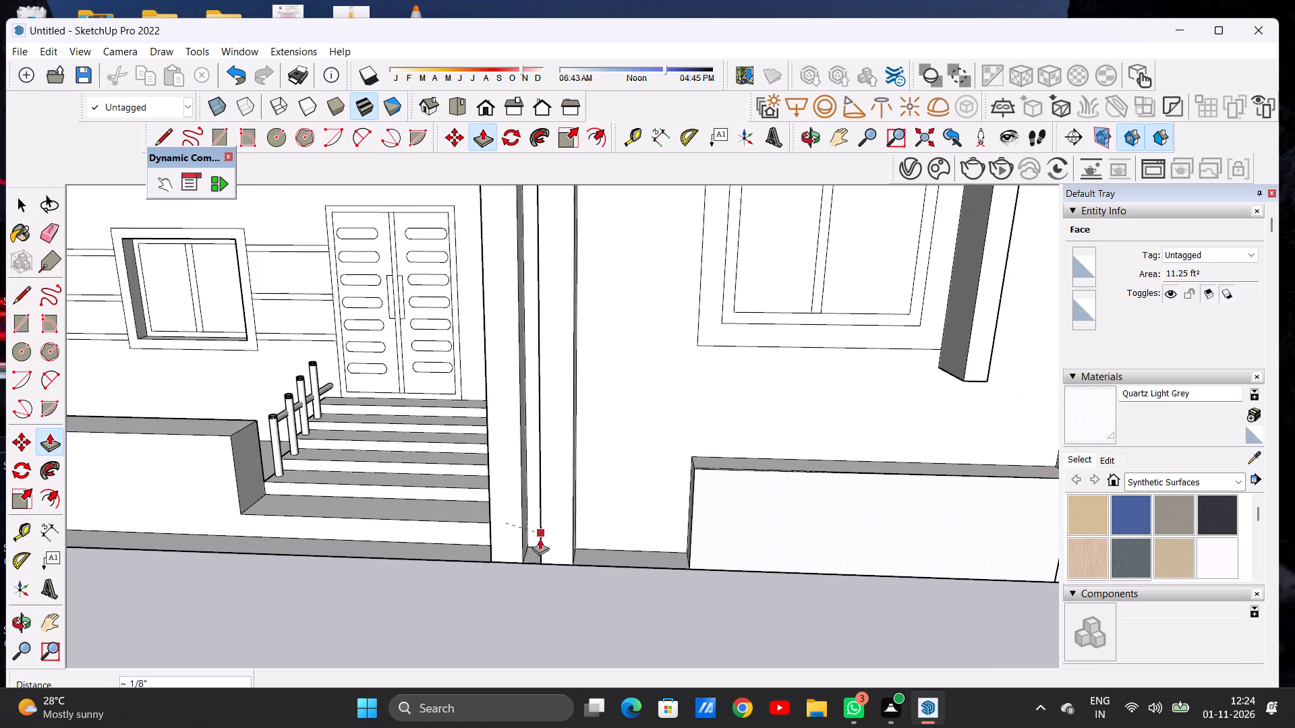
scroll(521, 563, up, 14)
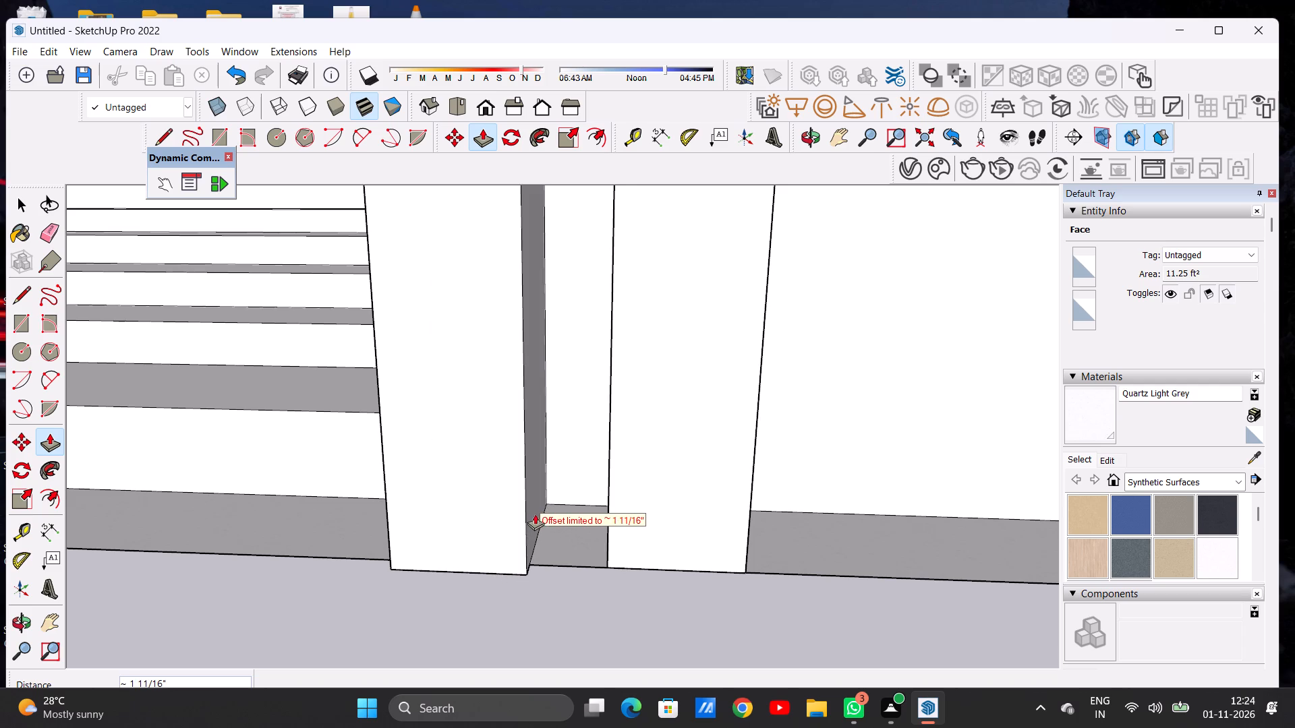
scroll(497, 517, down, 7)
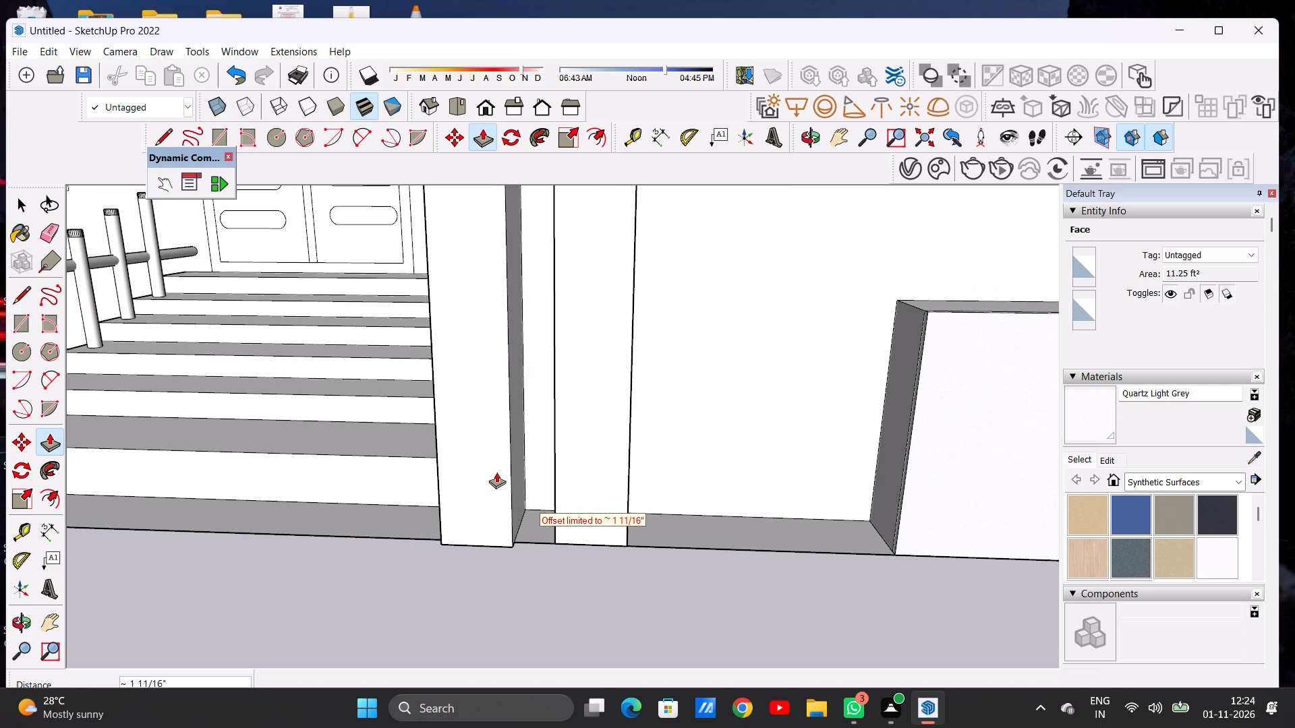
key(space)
Push the front face of the fin beside the steps back 3 11/16".
key(p)
scroll(490, 508, up, 6)
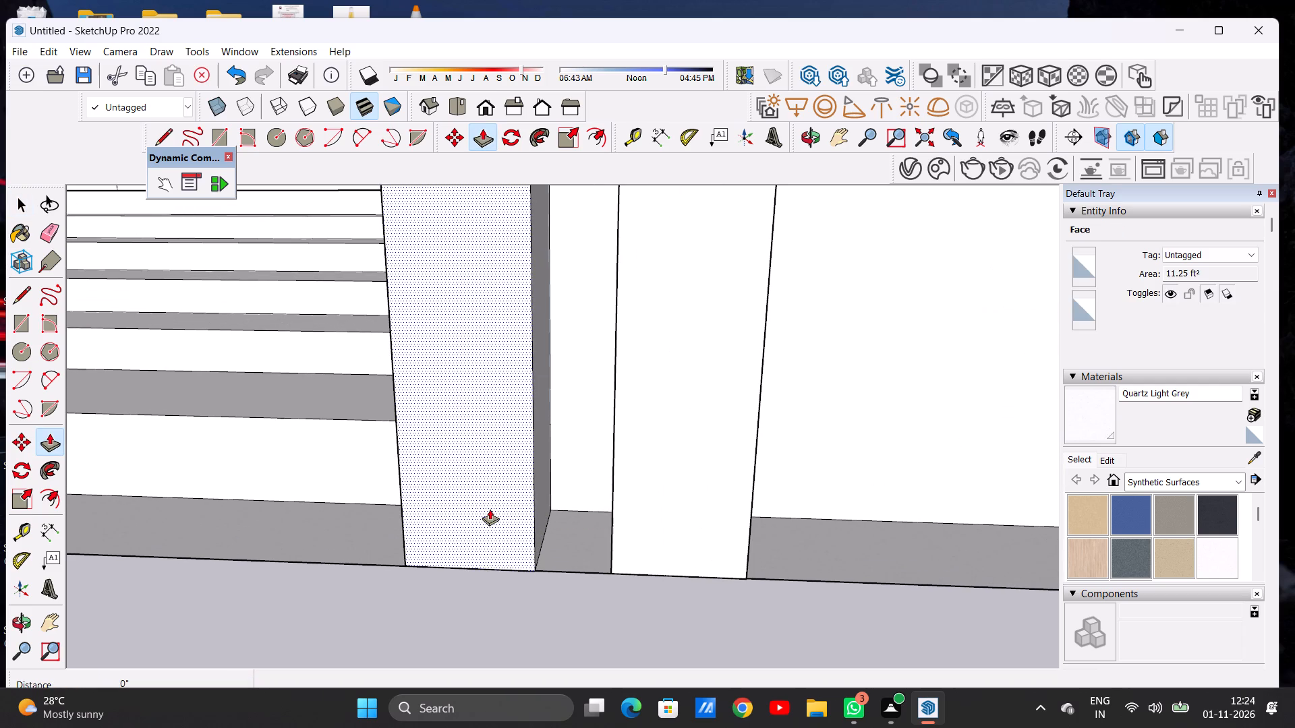
click(490, 509)
click(500, 494)
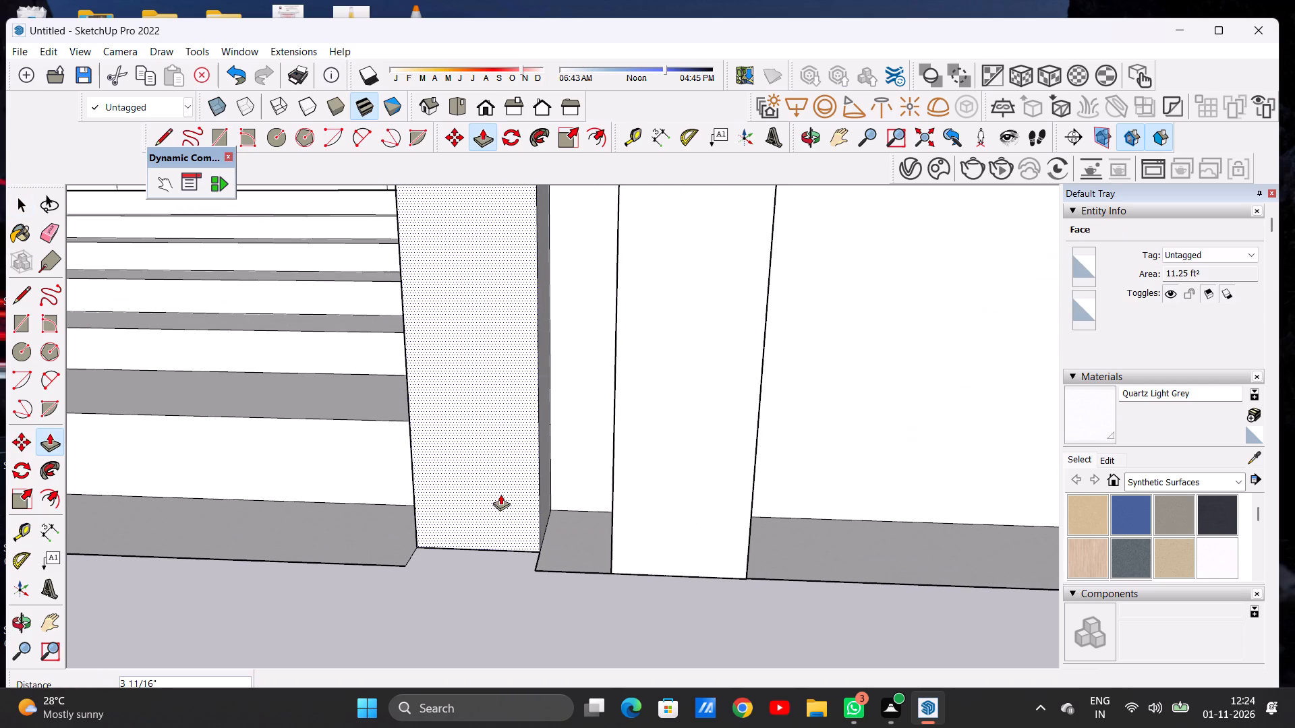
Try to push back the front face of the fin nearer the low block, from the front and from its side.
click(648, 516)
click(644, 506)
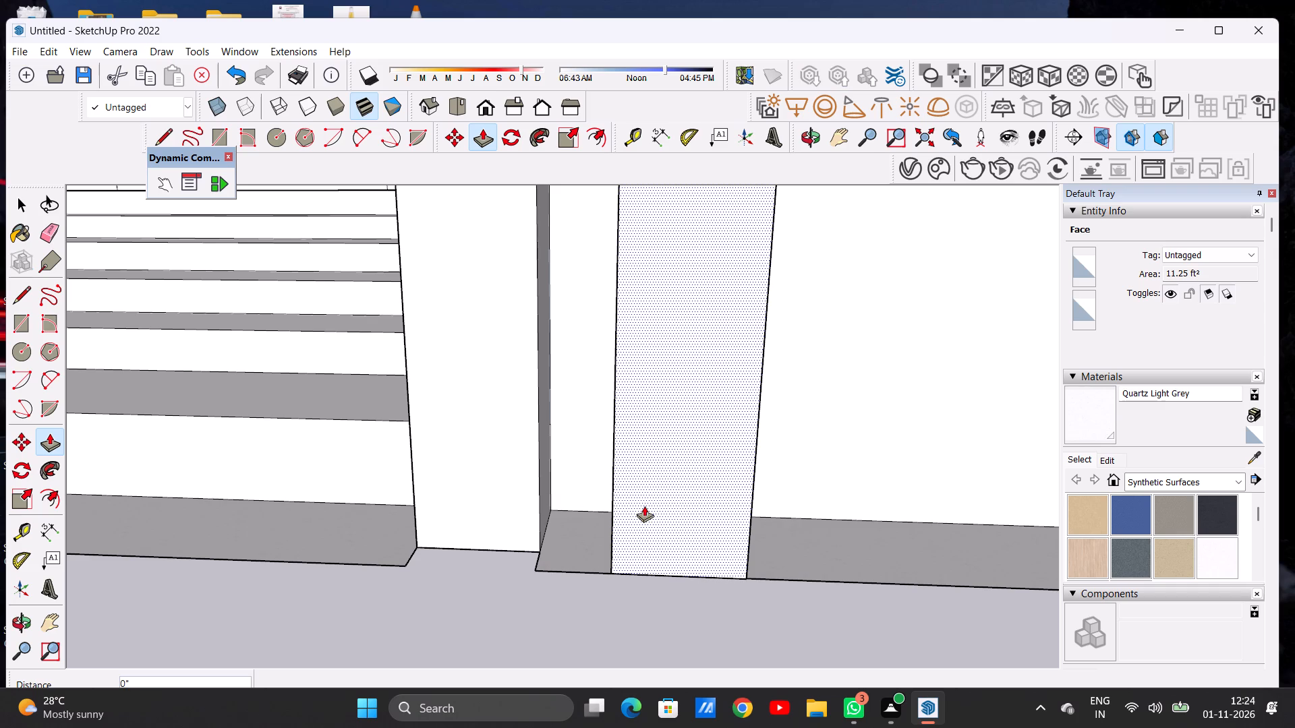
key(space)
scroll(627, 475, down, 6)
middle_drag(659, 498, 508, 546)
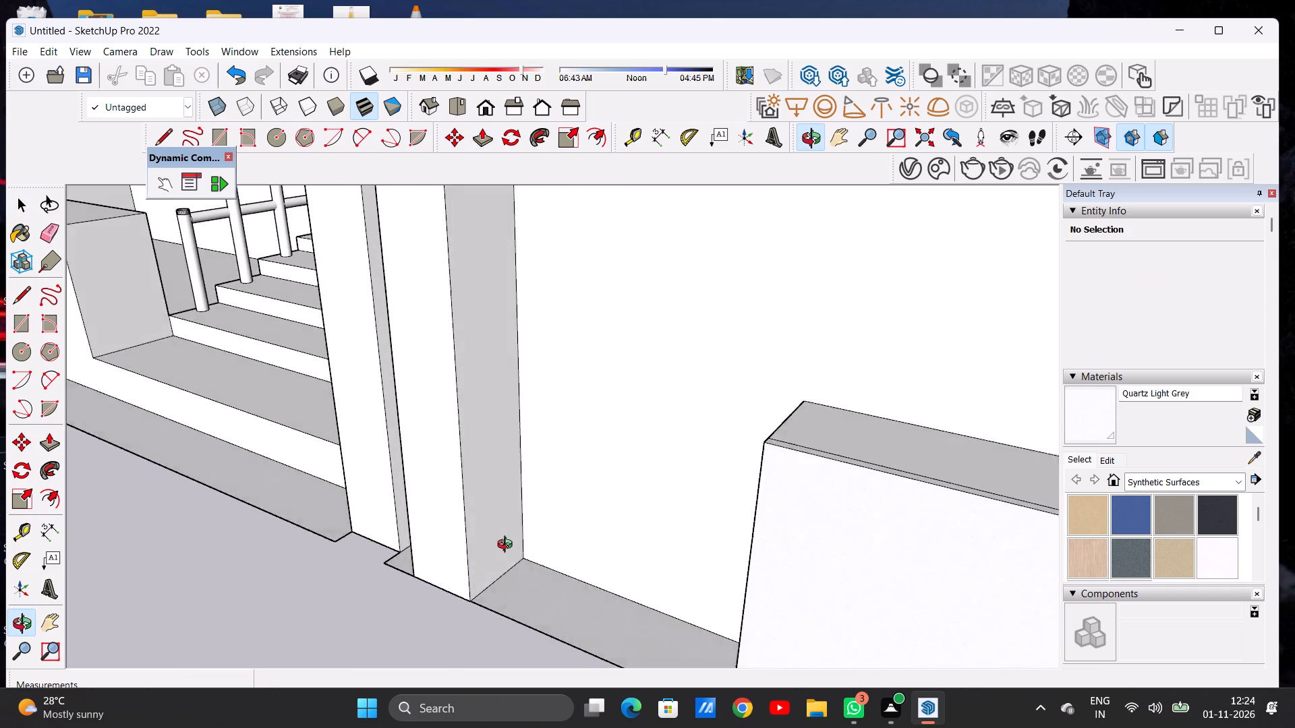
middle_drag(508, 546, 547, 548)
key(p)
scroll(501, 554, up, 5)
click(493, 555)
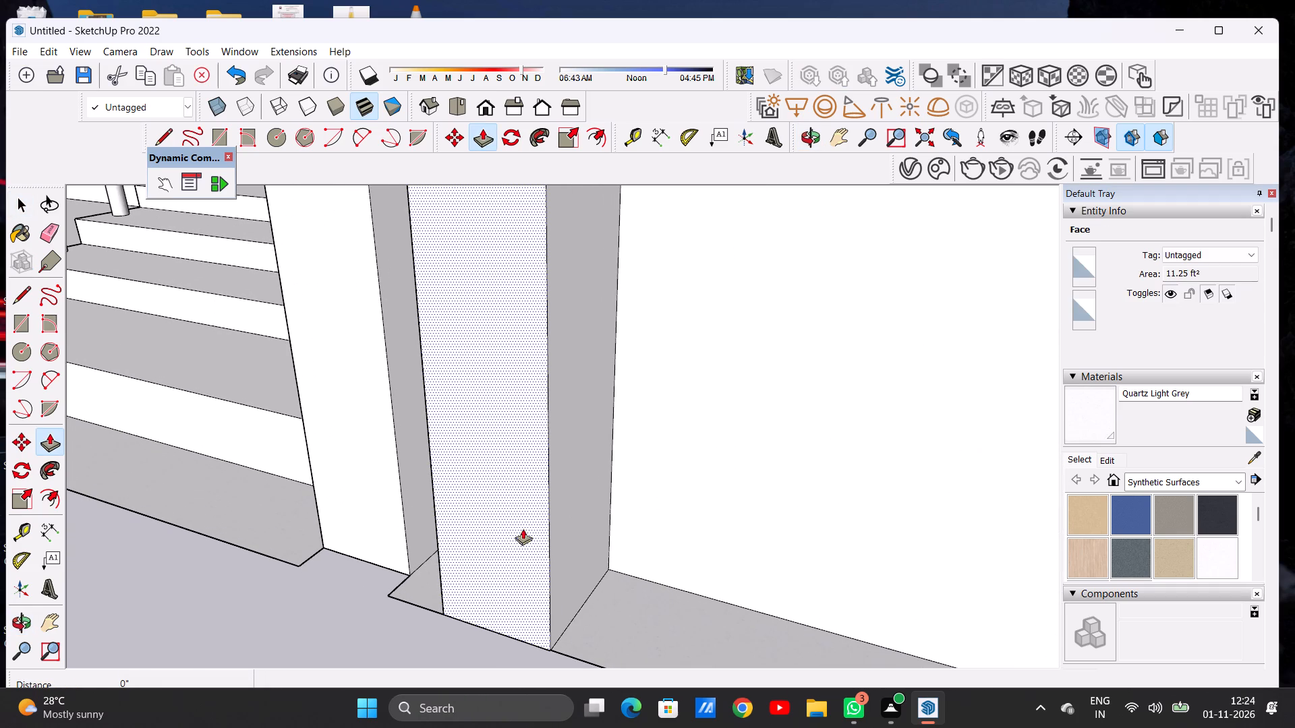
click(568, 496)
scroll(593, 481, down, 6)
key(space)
Examine the foot of the fin nearer the low block closely, comparing its front corner with the base's front edge.
scroll(600, 442, down, 2)
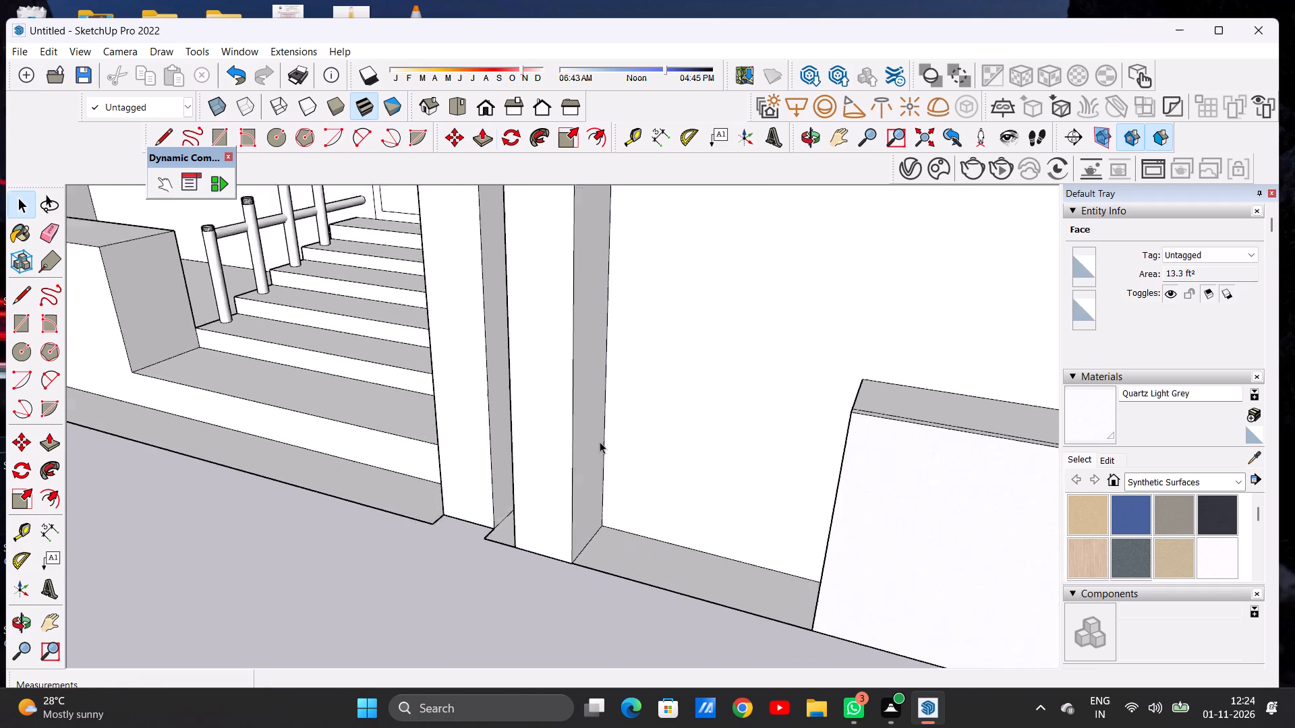
scroll(600, 442, down, 5)
middle_drag(587, 537, 650, 559)
scroll(612, 498, up, 6)
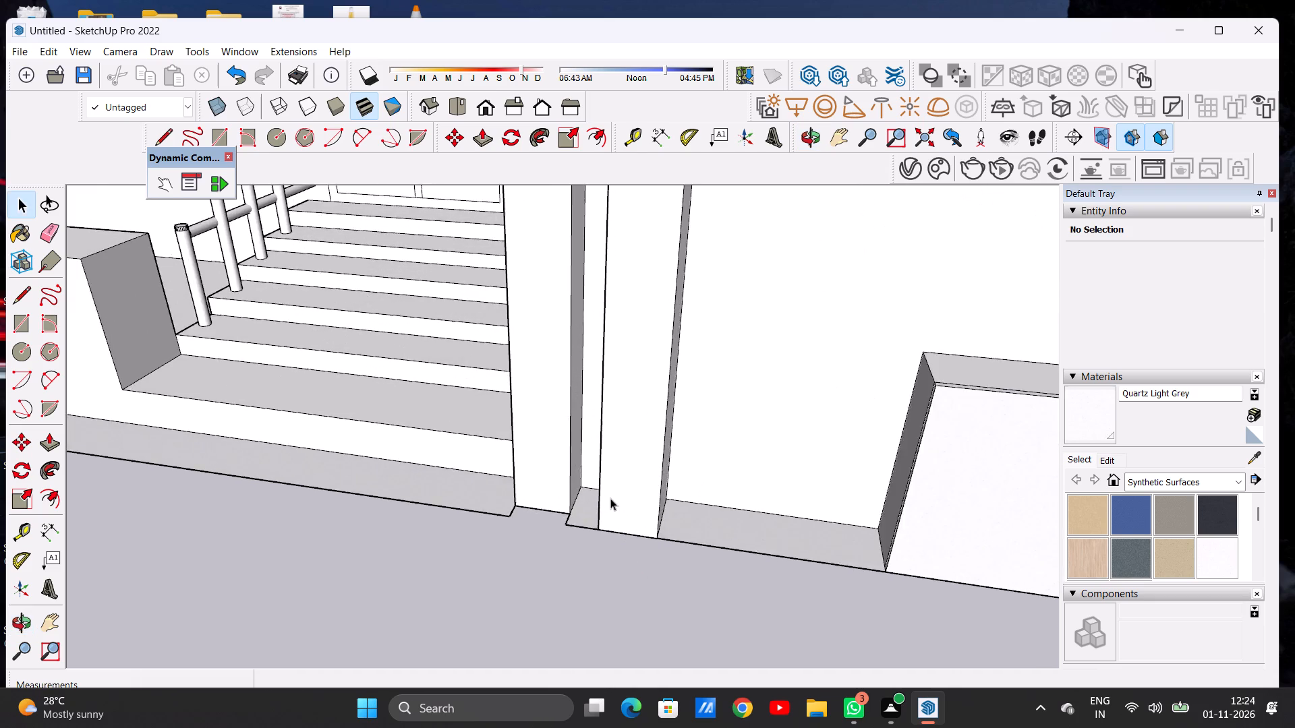
scroll(610, 498, up, 7)
middle_drag(575, 523, 338, 414)
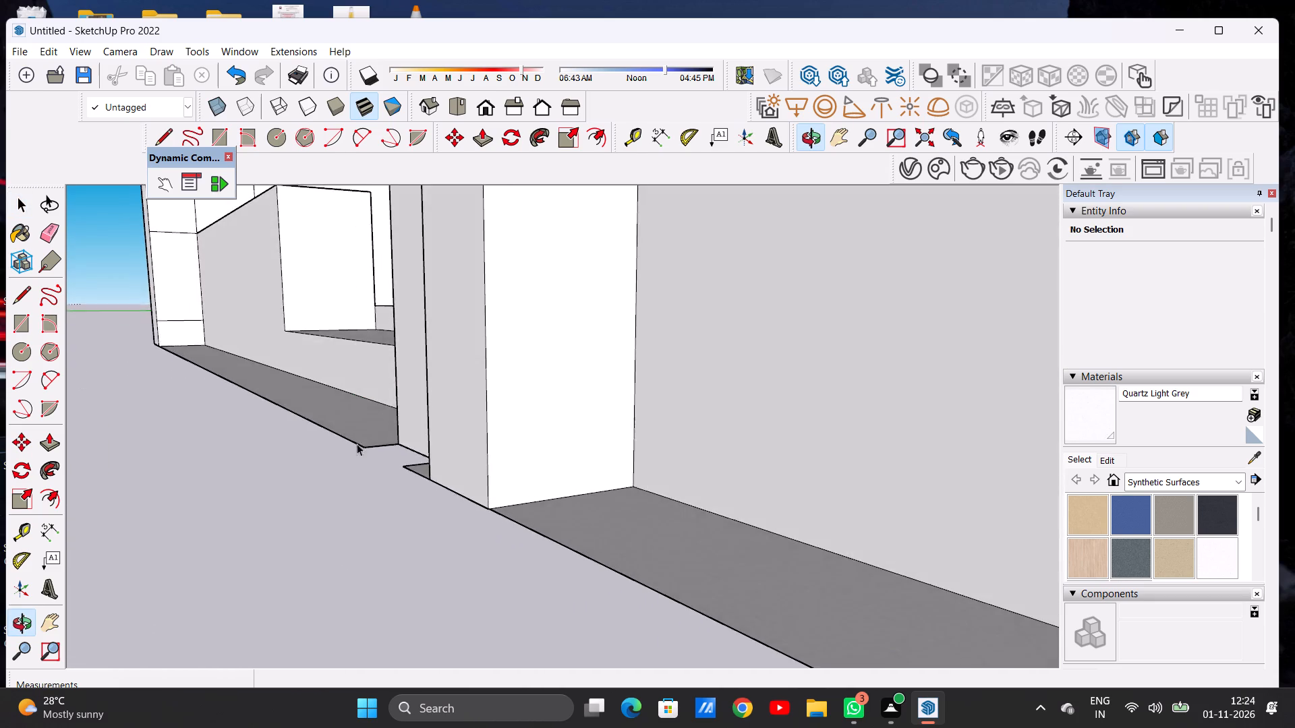
scroll(447, 508, up, 2)
scroll(447, 508, down, 1)
scroll(447, 508, up, 19)
middle_drag(454, 537, 478, 409)
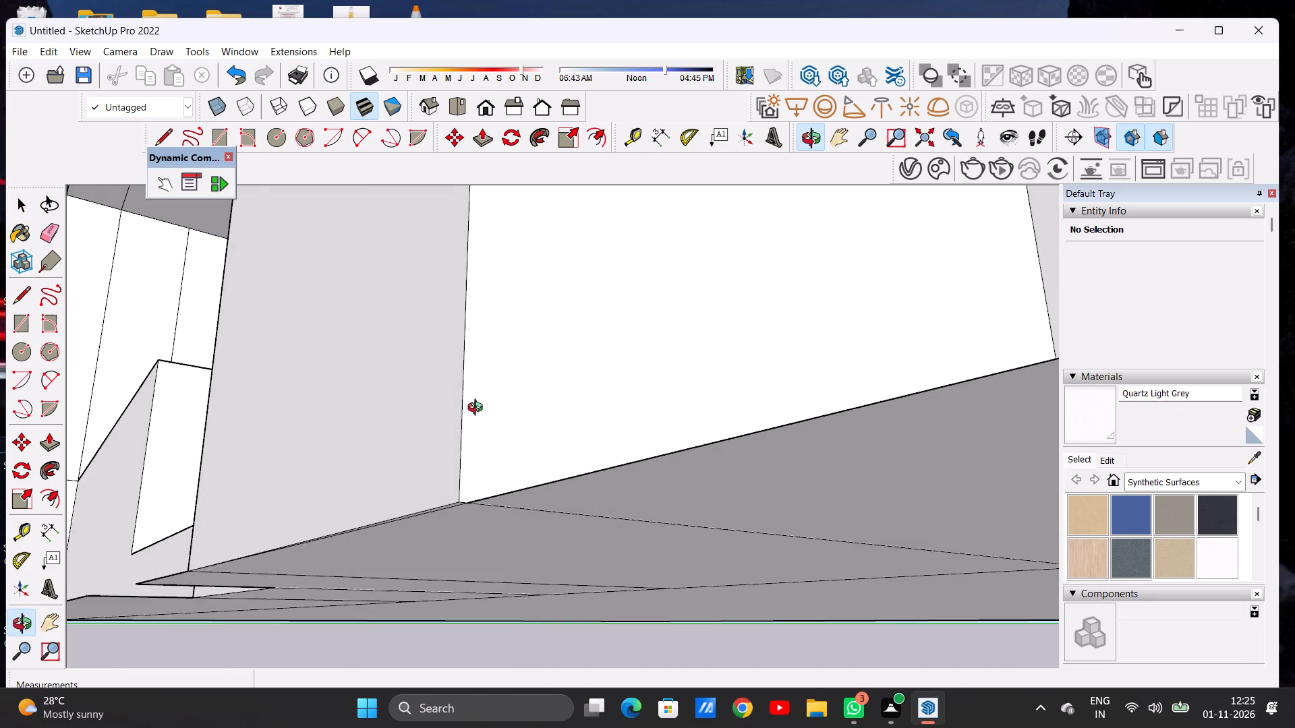
middle_drag(478, 409, 478, 393)
scroll(449, 497, up, 20)
scroll(518, 499, down, 1)
scroll(519, 498, up, 4)
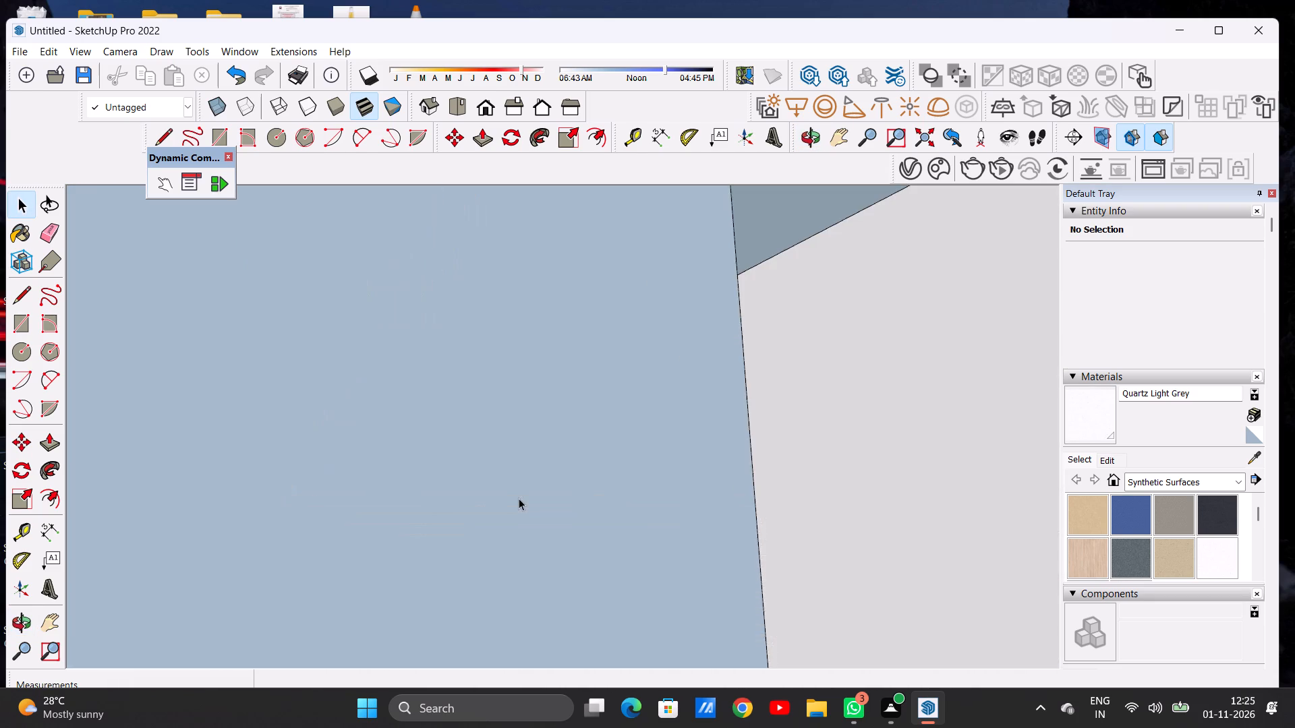
scroll(520, 508, down, 7)
scroll(521, 510, up, 13)
middle_drag(531, 508, 520, 695)
middle_drag(608, 521, 610, 533)
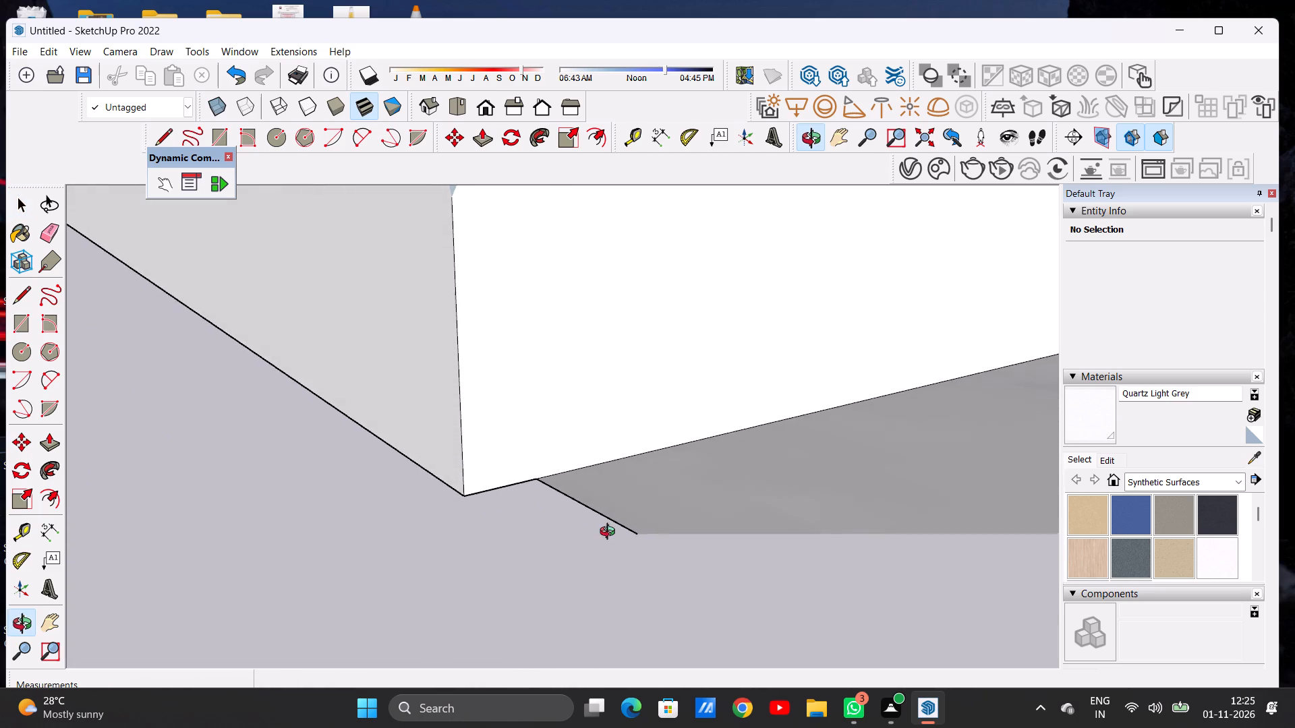
middle_drag(610, 533, 605, 619)
scroll(602, 508, down, 14)
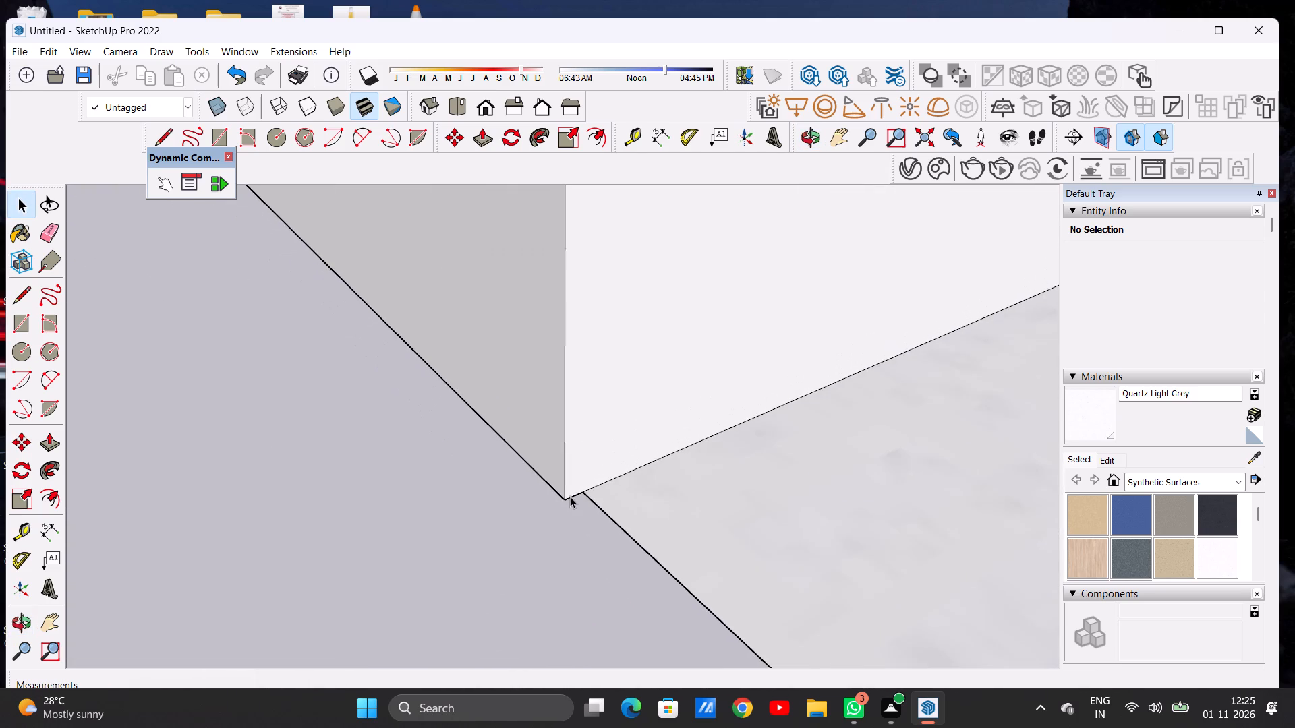
scroll(570, 496, down, 20)
scroll(570, 496, down, 2)
scroll(593, 489, up, 2)
scroll(593, 489, down, 1)
scroll(593, 489, up, 6)
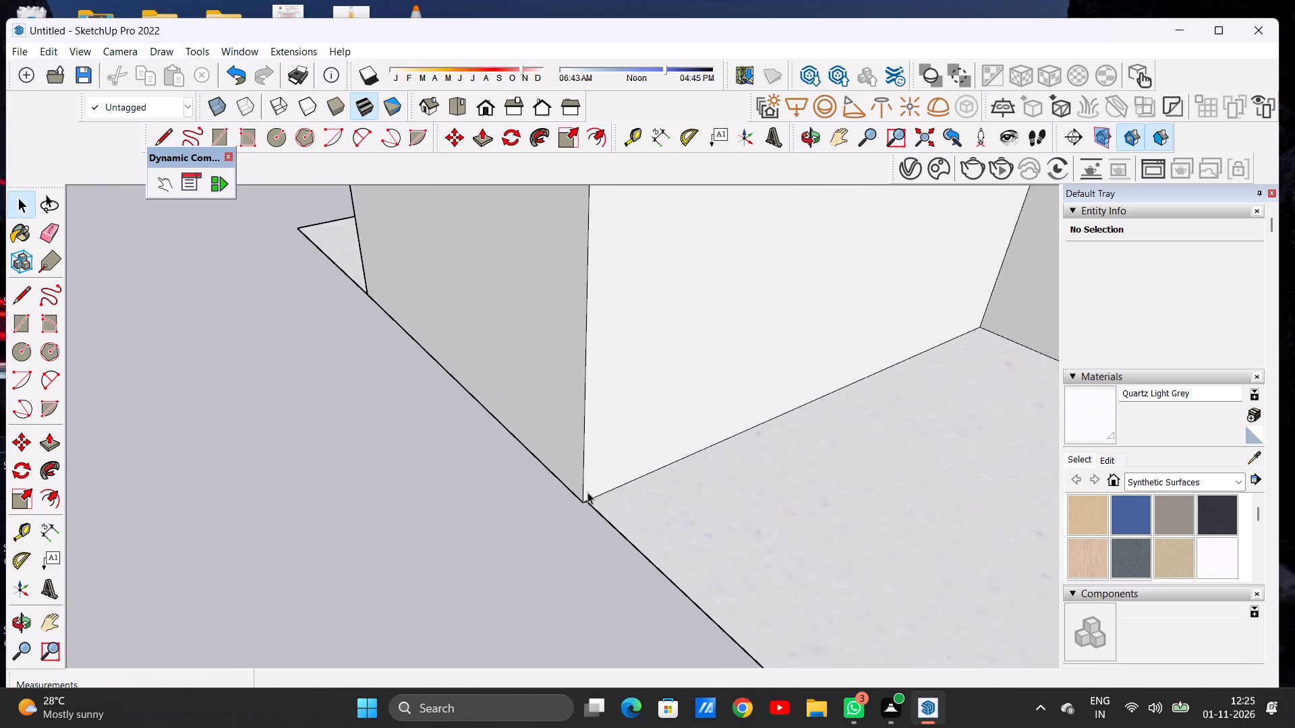
scroll(587, 492, up, 11)
scroll(587, 497, down, 1)
scroll(587, 497, up, 14)
scroll(592, 534, down, 1)
scroll(592, 534, up, 4)
middle_drag(593, 540, 585, 427)
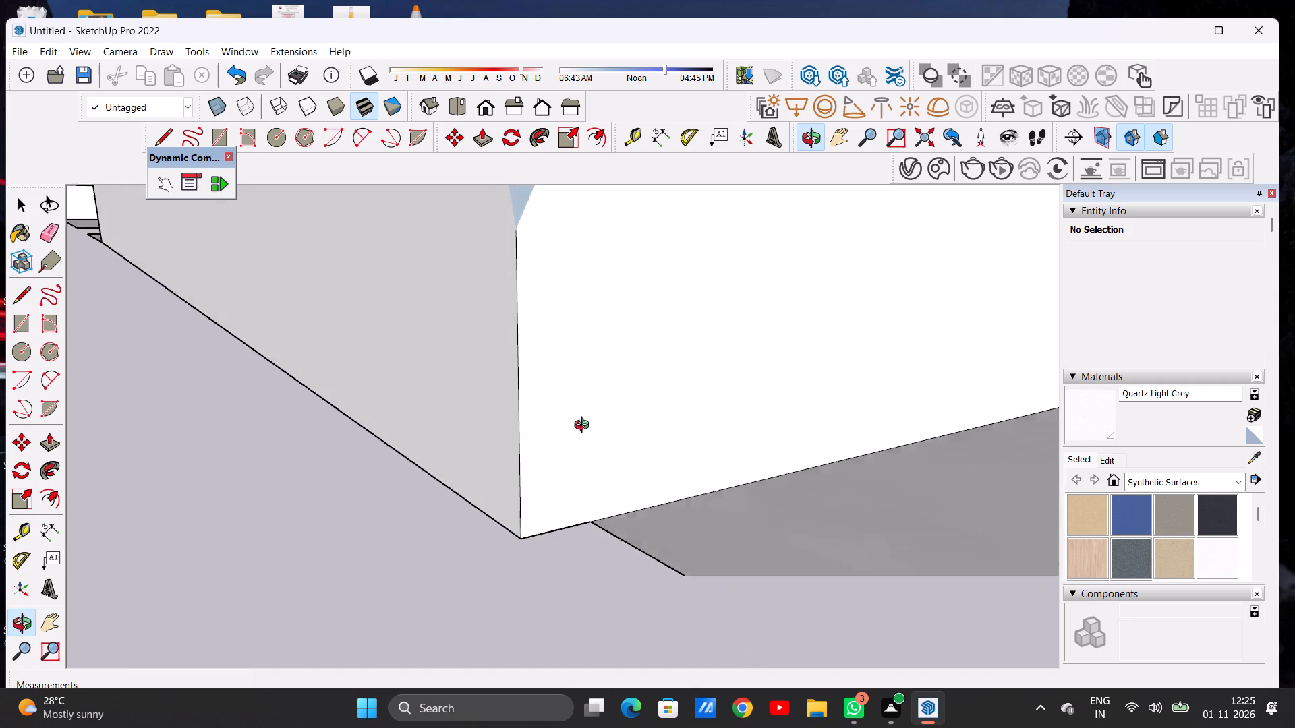
middle_drag(585, 427, 589, 493)
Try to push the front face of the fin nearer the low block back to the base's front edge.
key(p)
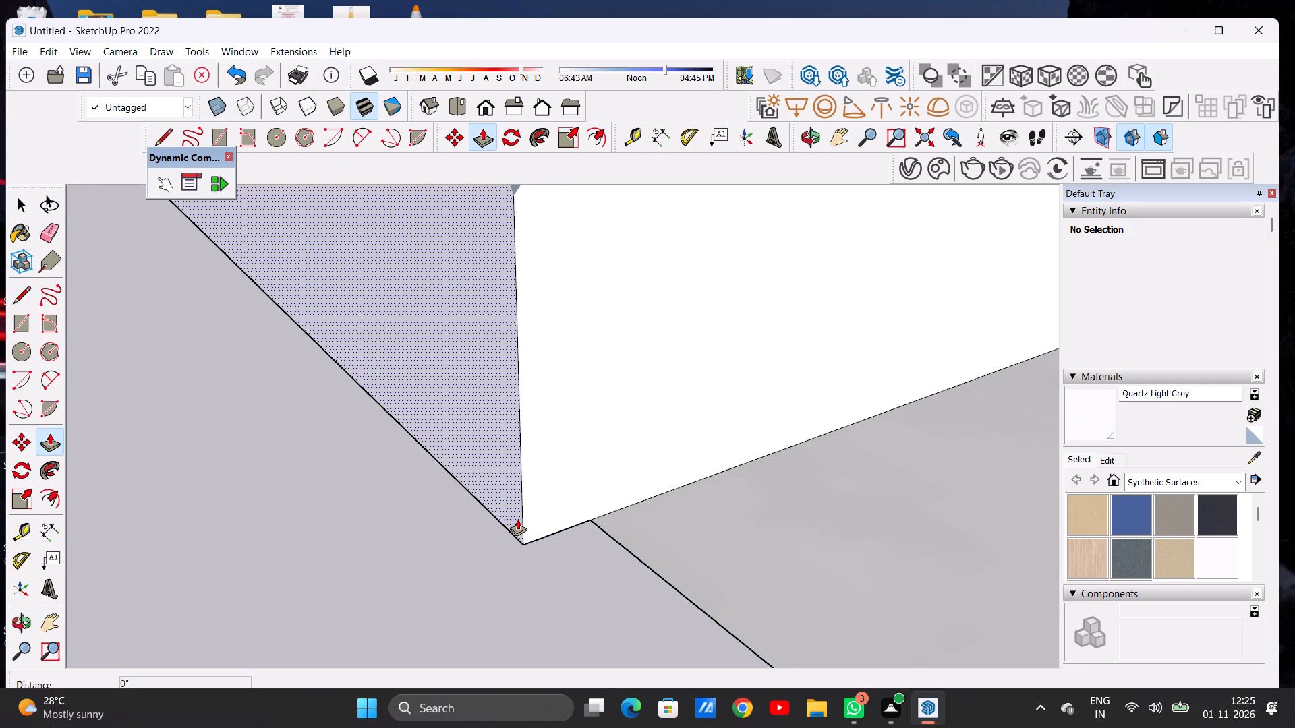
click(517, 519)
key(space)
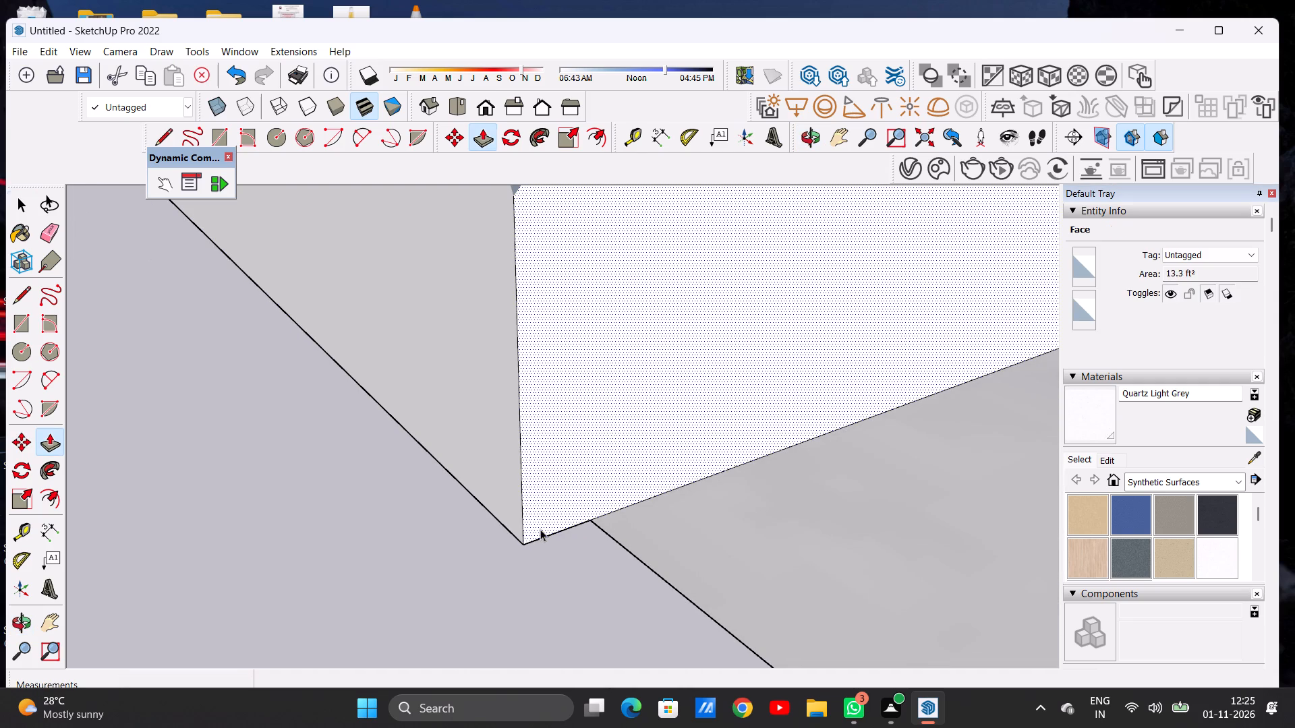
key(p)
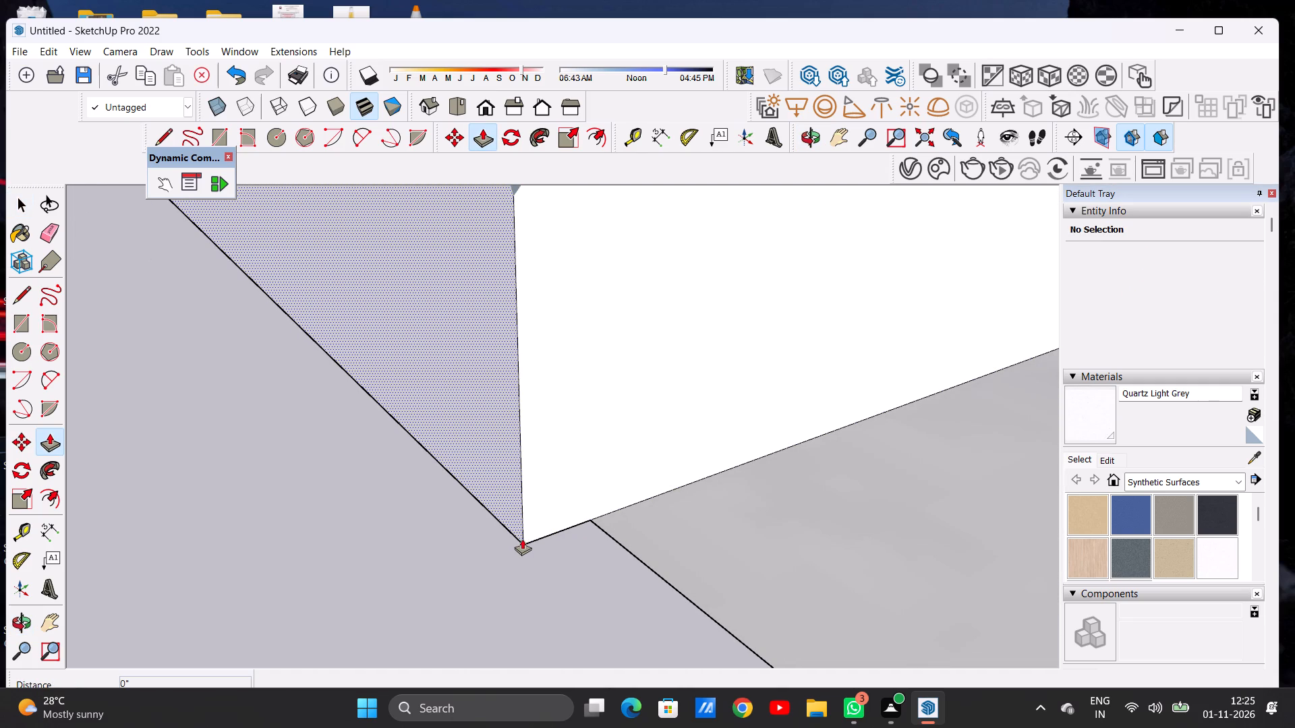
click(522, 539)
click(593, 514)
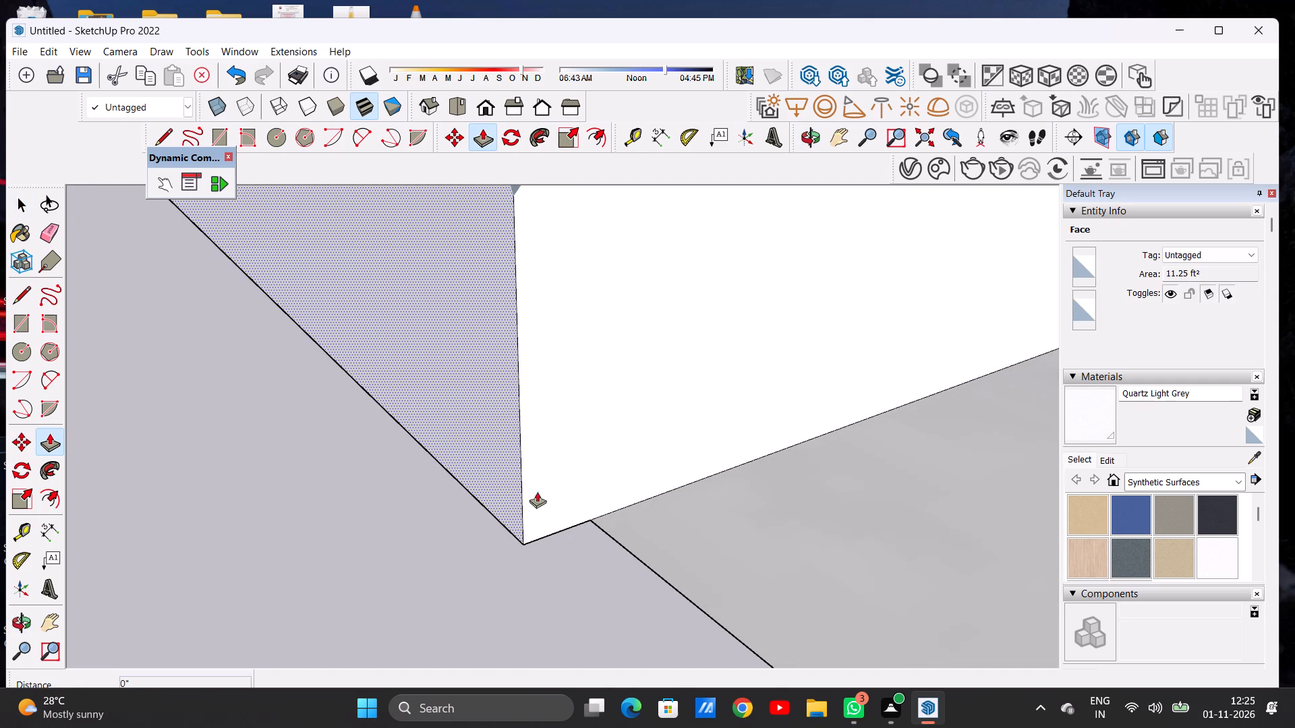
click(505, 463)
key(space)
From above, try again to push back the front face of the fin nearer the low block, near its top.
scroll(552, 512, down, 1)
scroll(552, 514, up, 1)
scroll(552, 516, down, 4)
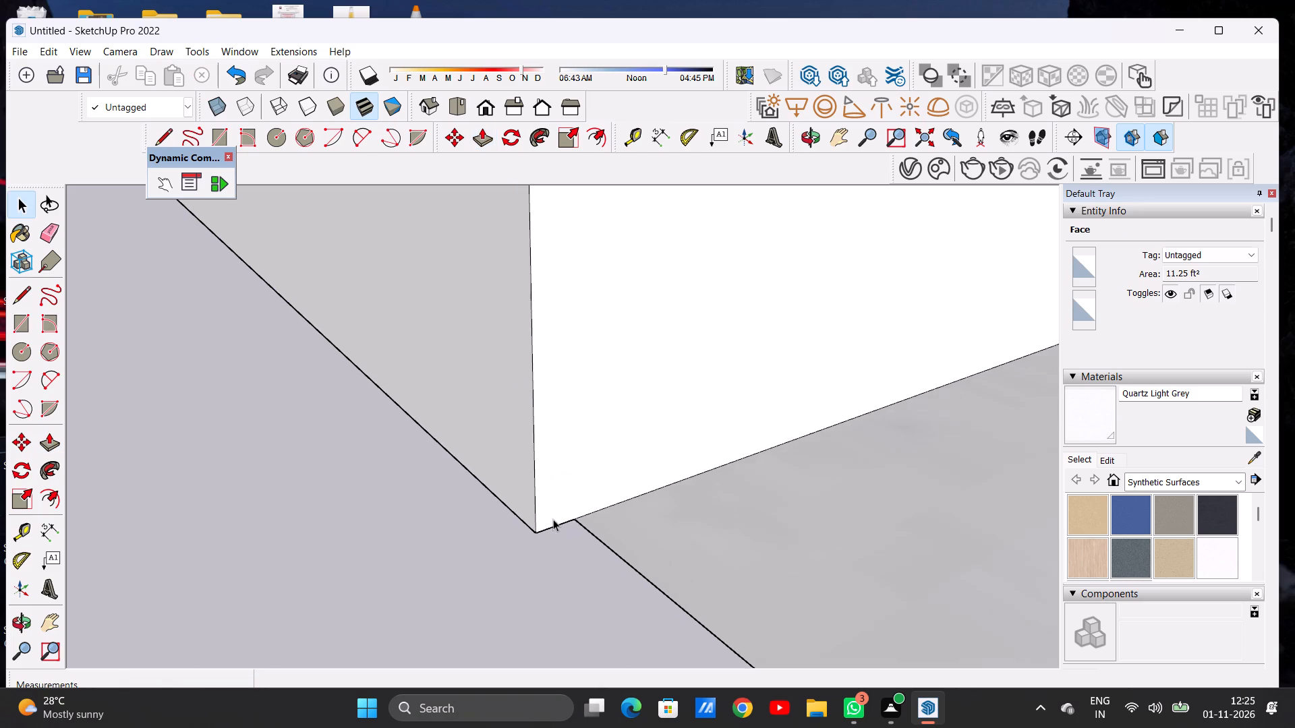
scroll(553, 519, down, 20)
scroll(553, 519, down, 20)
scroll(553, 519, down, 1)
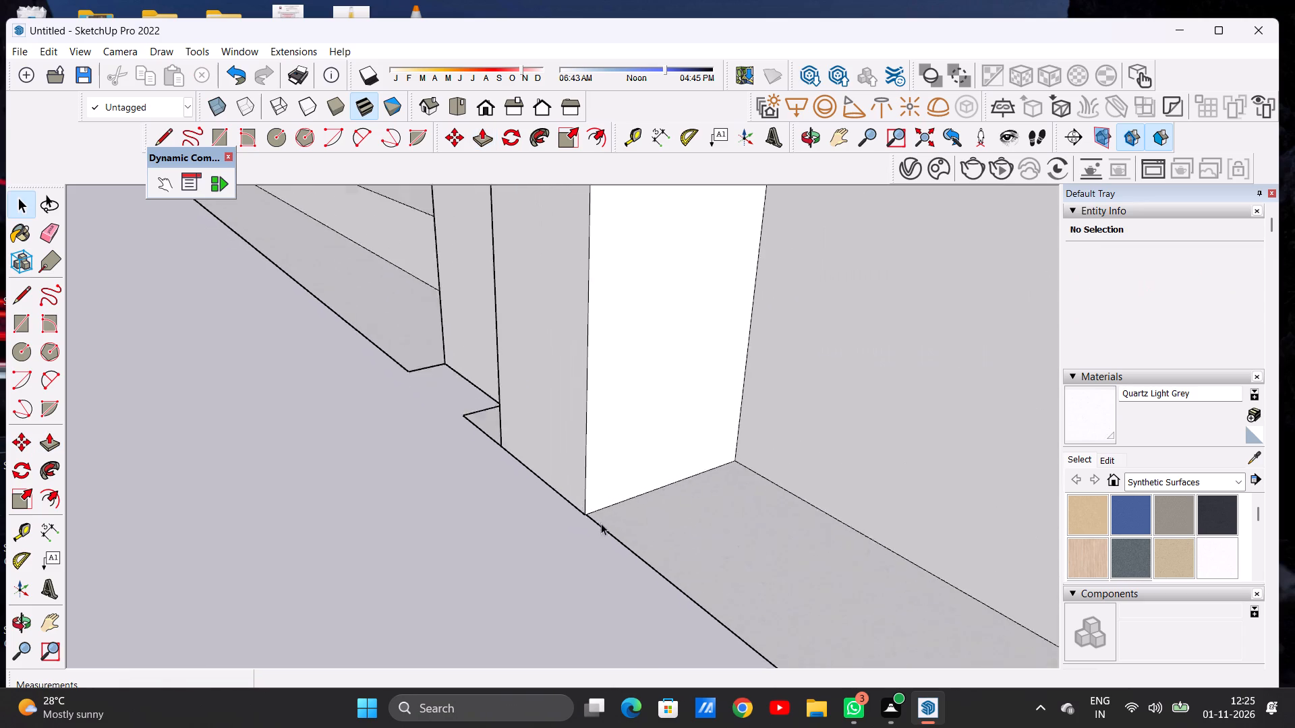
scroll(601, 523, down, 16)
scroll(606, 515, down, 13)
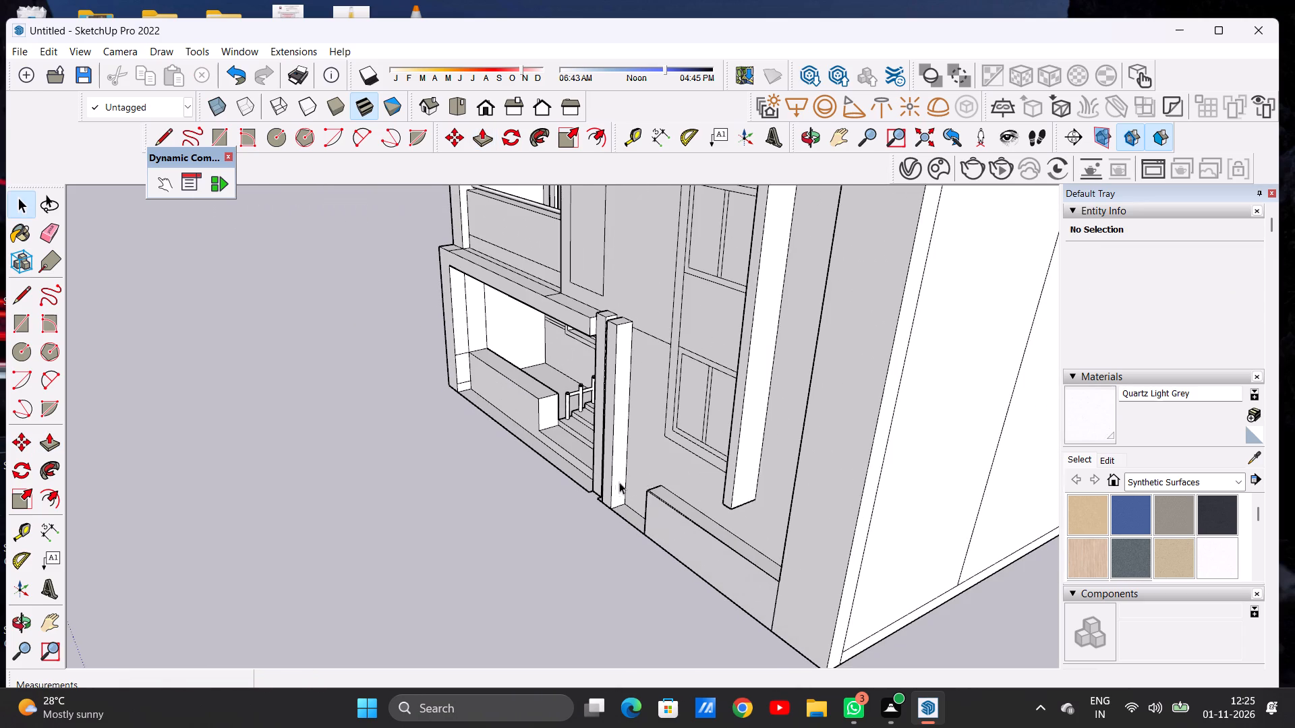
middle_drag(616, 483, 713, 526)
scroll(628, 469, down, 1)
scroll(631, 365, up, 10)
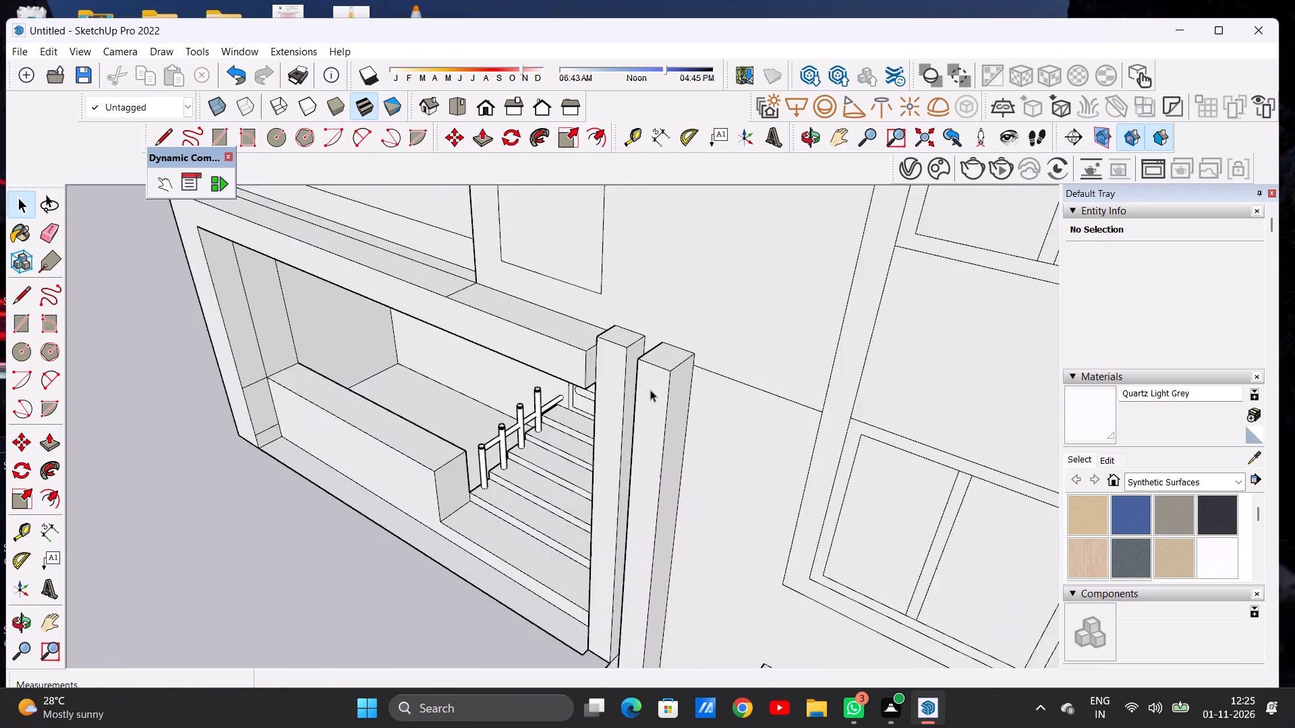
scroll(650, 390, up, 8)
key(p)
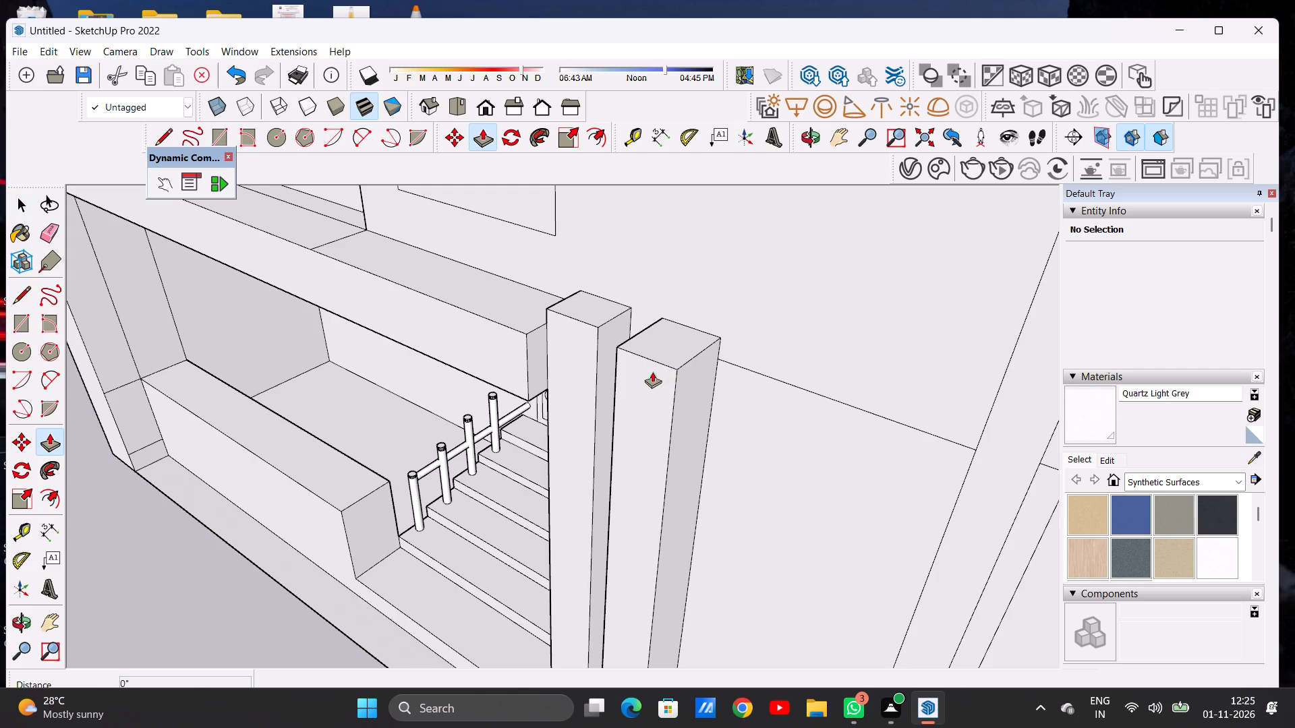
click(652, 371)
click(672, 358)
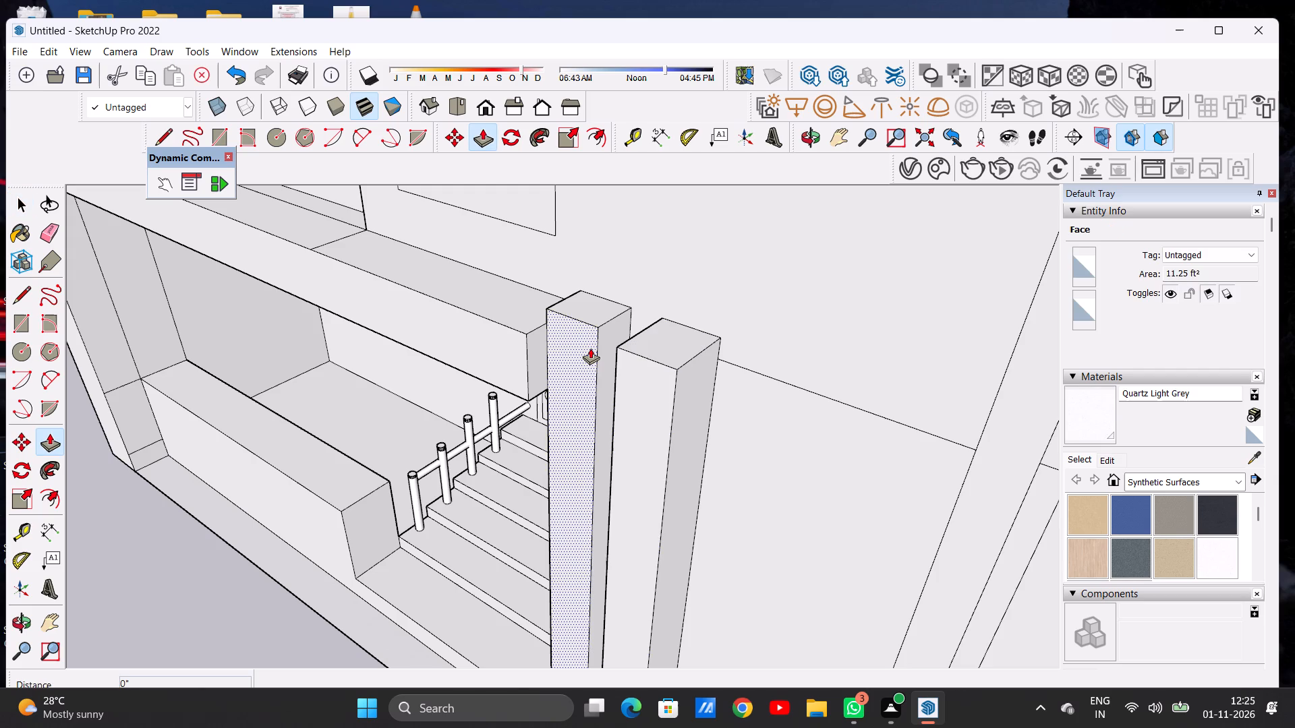
Pull the front face of the fin beside the steps forward about 3 9/16", in line with the other fin's front.
click(590, 348)
click(623, 351)
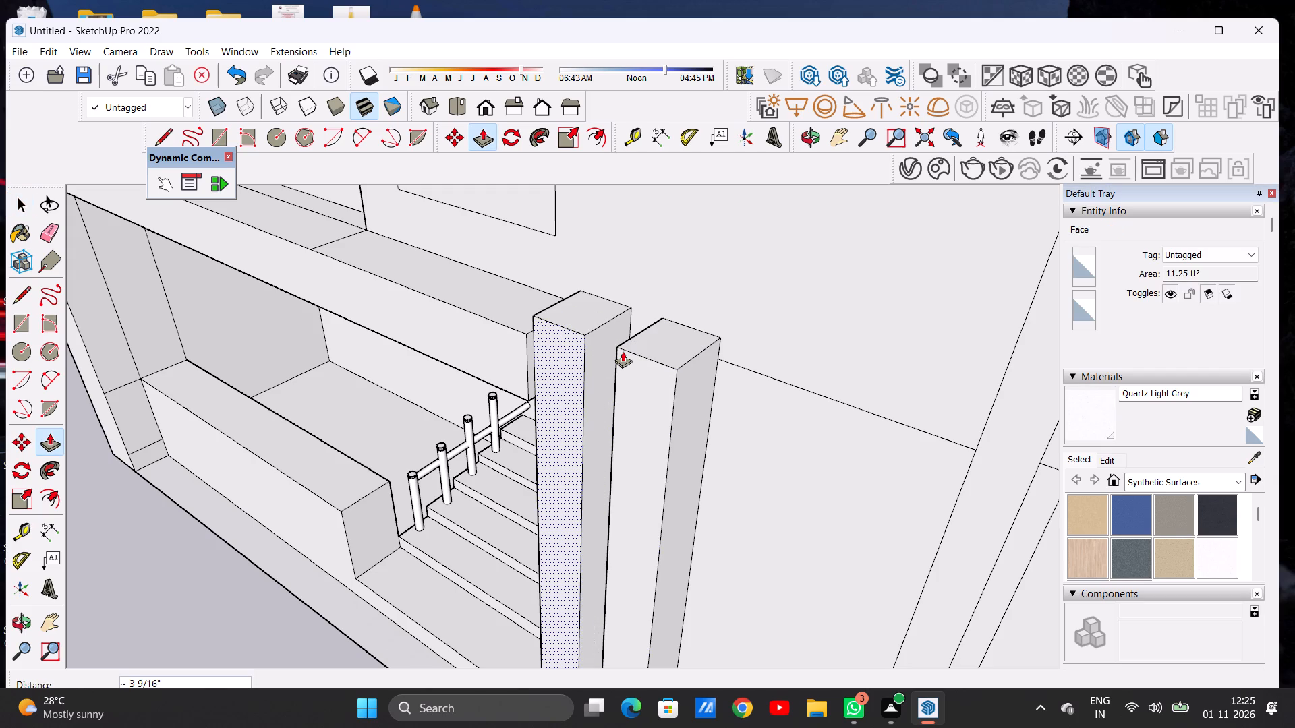
key(space)
Draw a rectangle about 40' by 3 3/8" along the base's front edge, from one front corner of the house to the other.
scroll(589, 355, down, 20)
scroll(589, 355, down, 8)
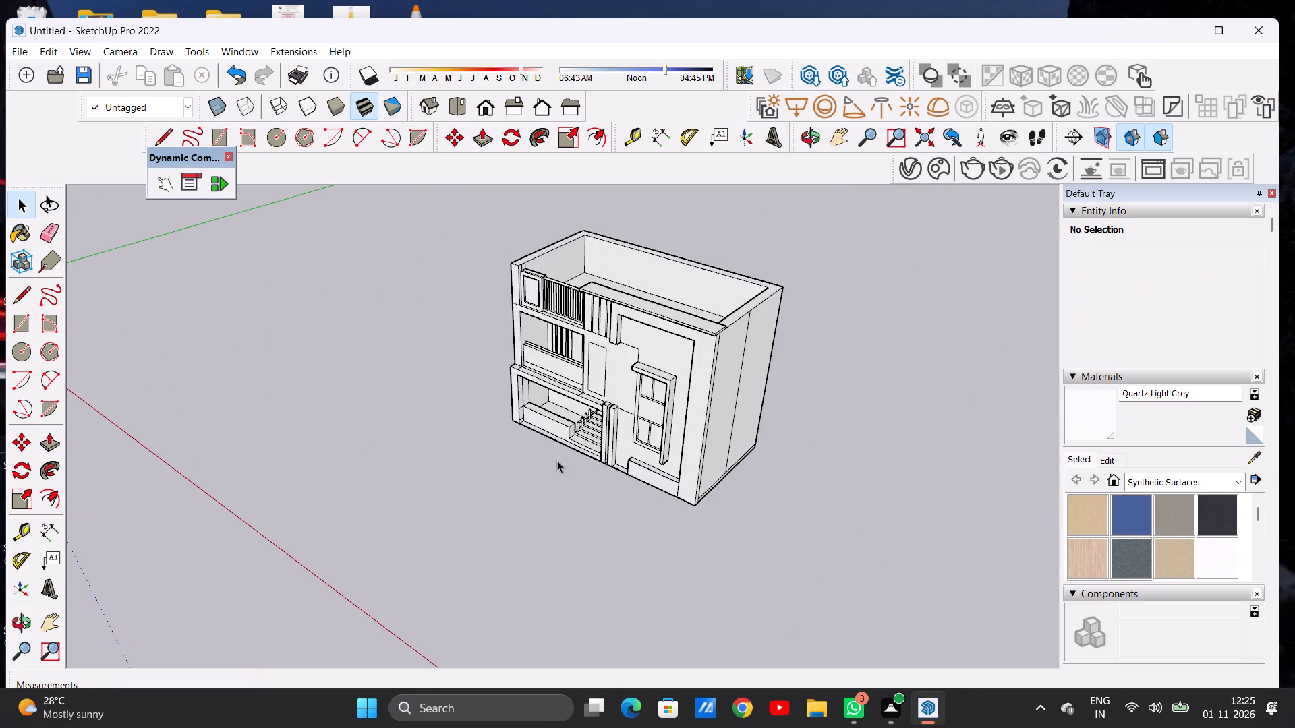
middle_drag(552, 471, 695, 511)
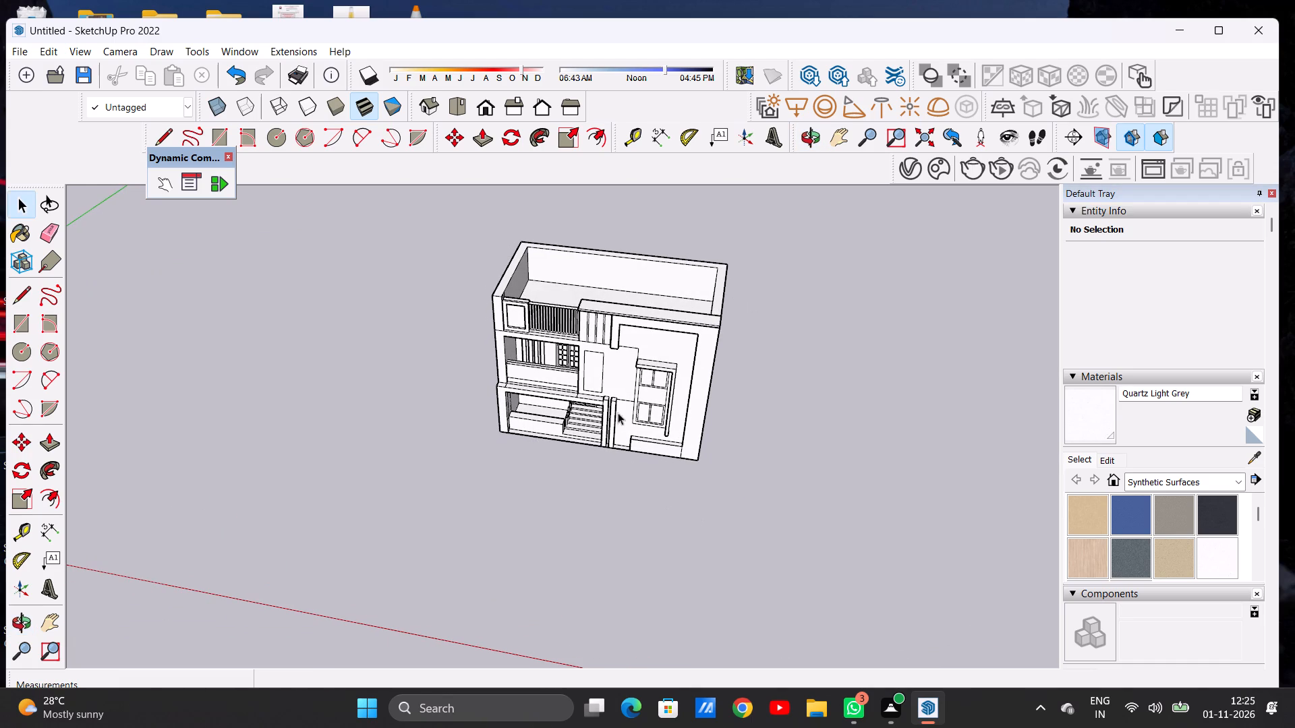
middle_drag(601, 416, 639, 420)
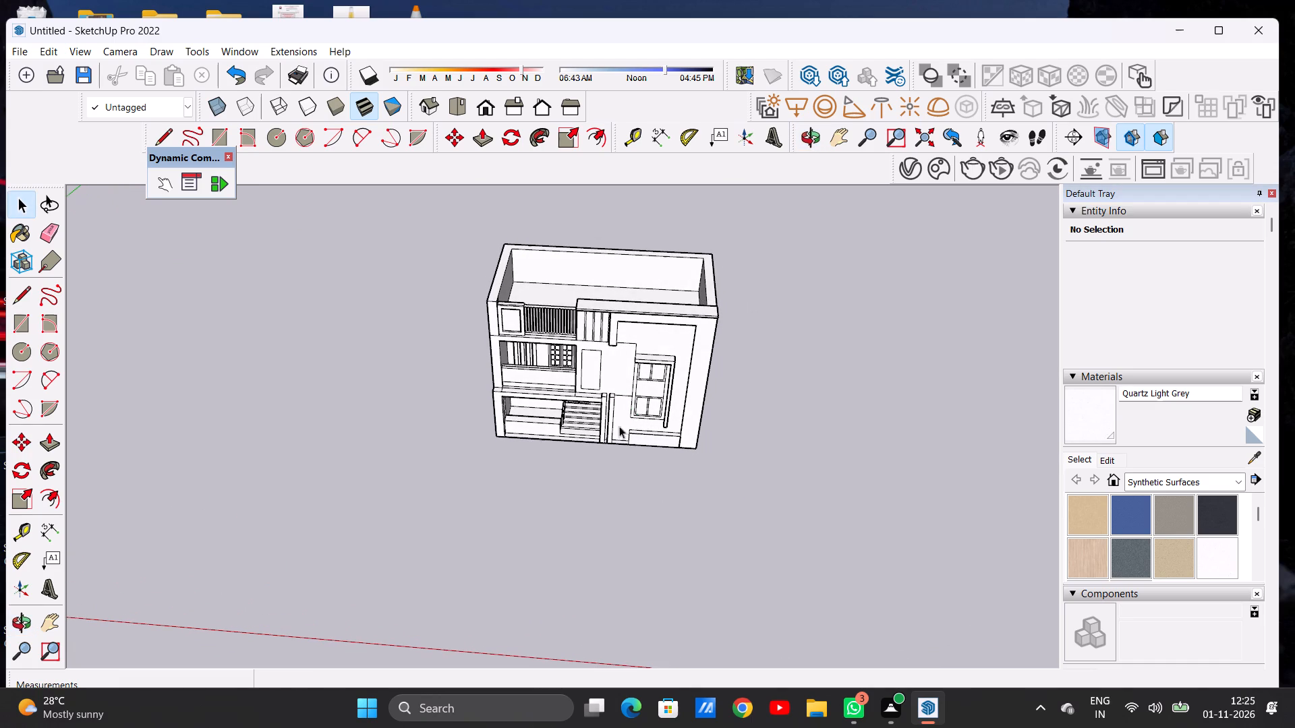
scroll(600, 474, up, 13)
middle_drag(612, 481, 639, 386)
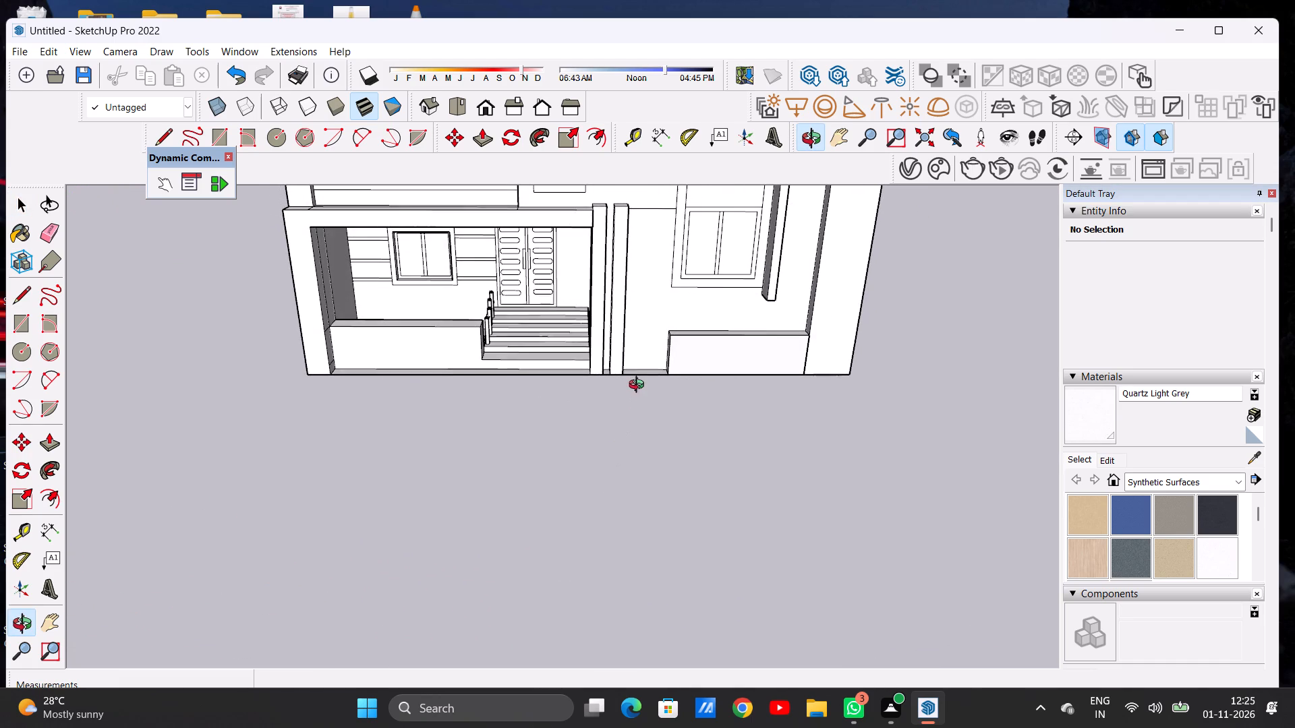
middle_drag(639, 386, 639, 382)
key(r)
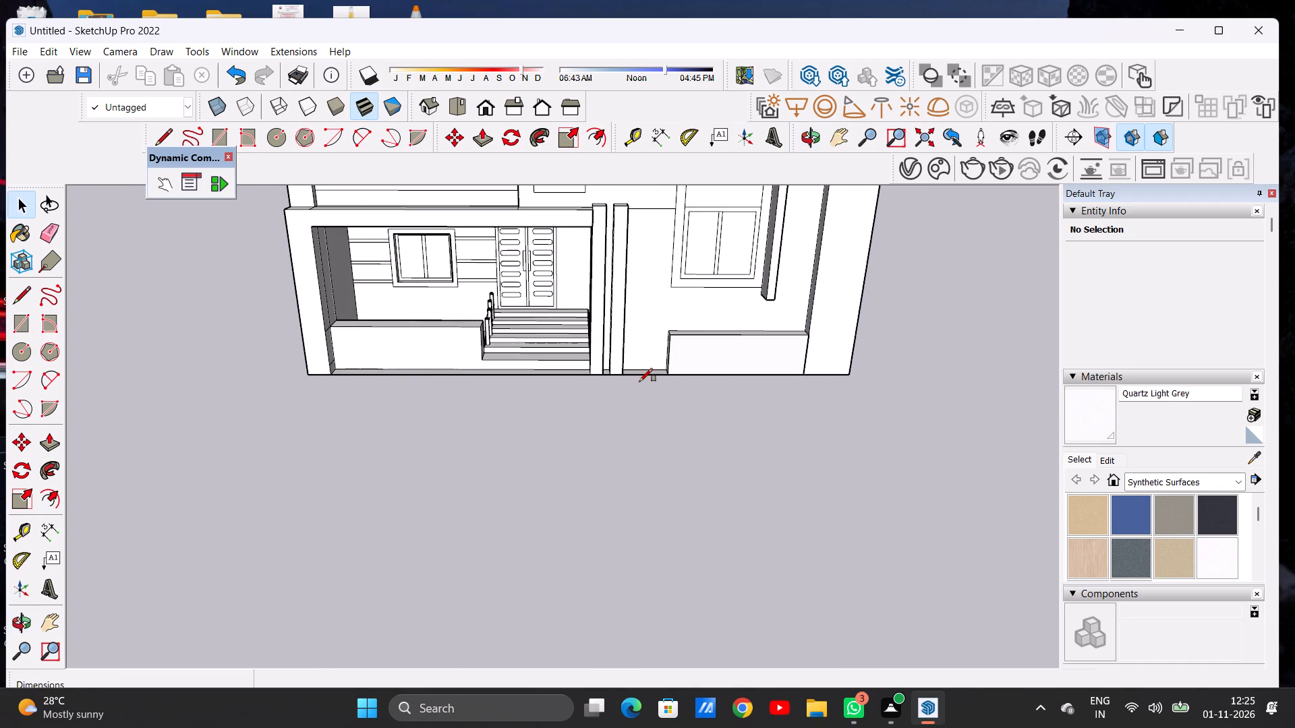
scroll(297, 381, up, 7)
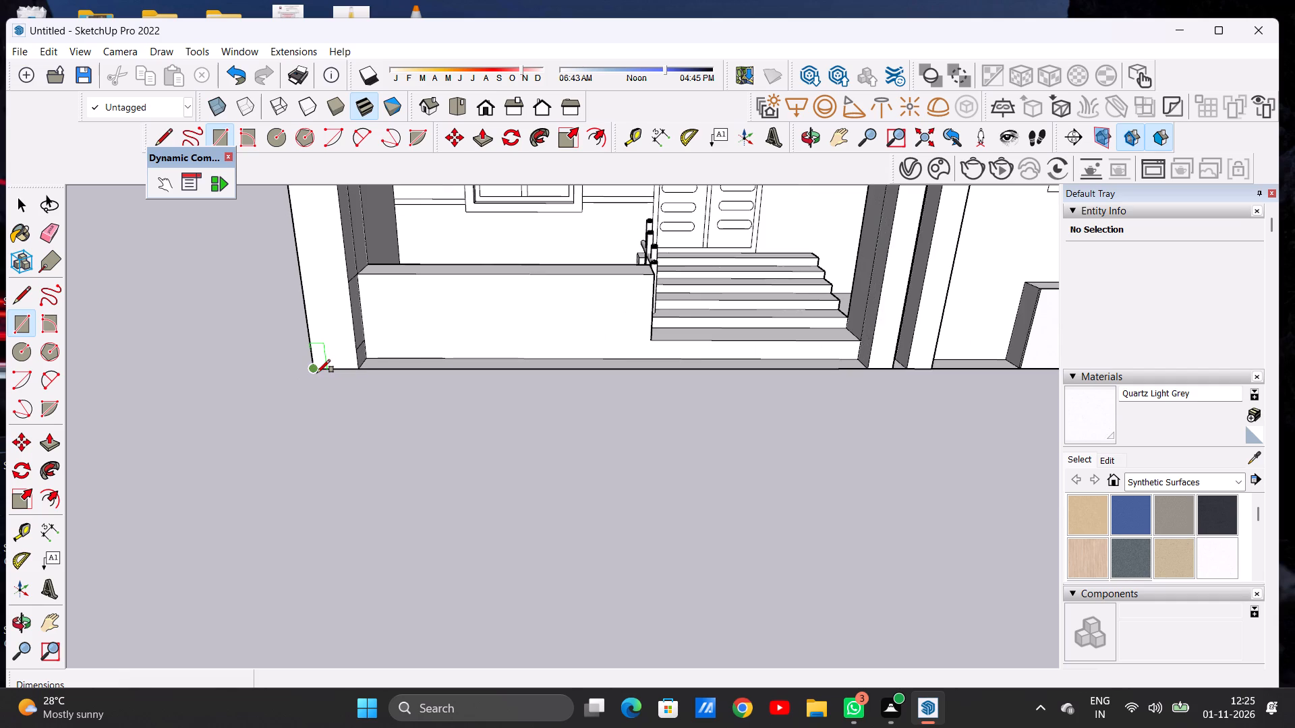
click(317, 373)
scroll(348, 382, down, 9)
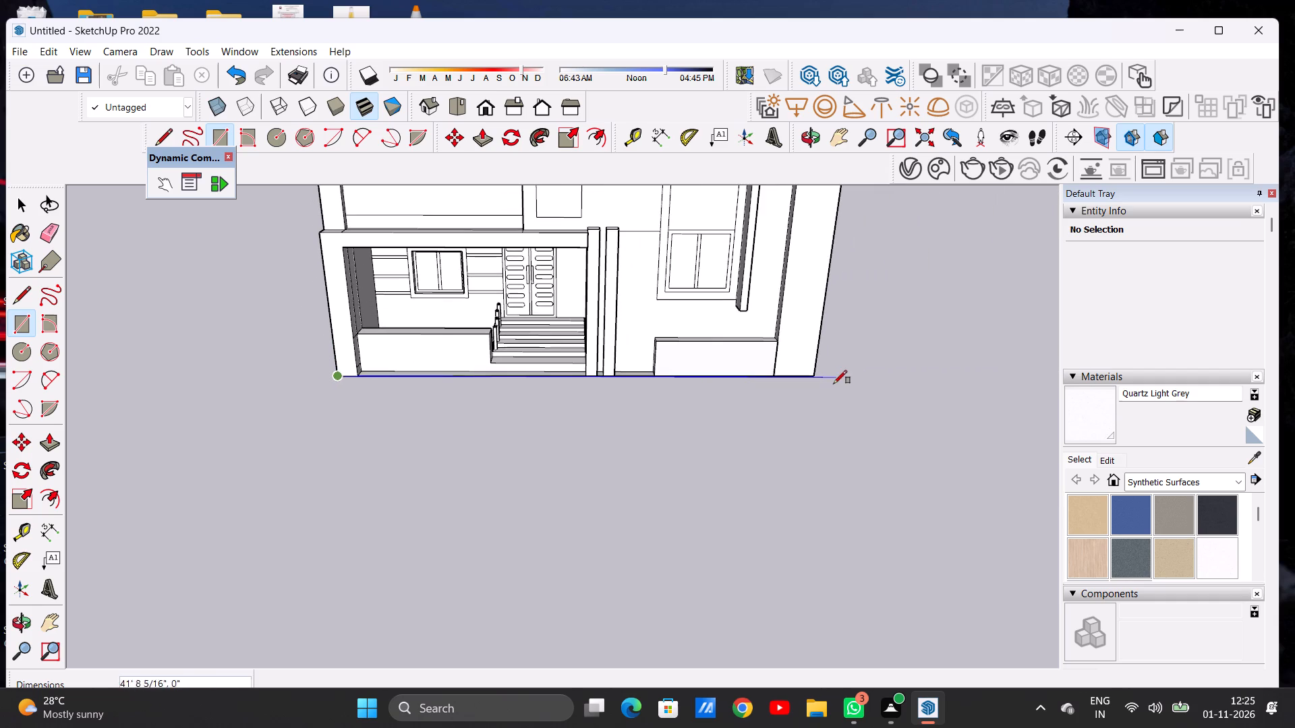
scroll(830, 384, up, 6)
click(811, 371)
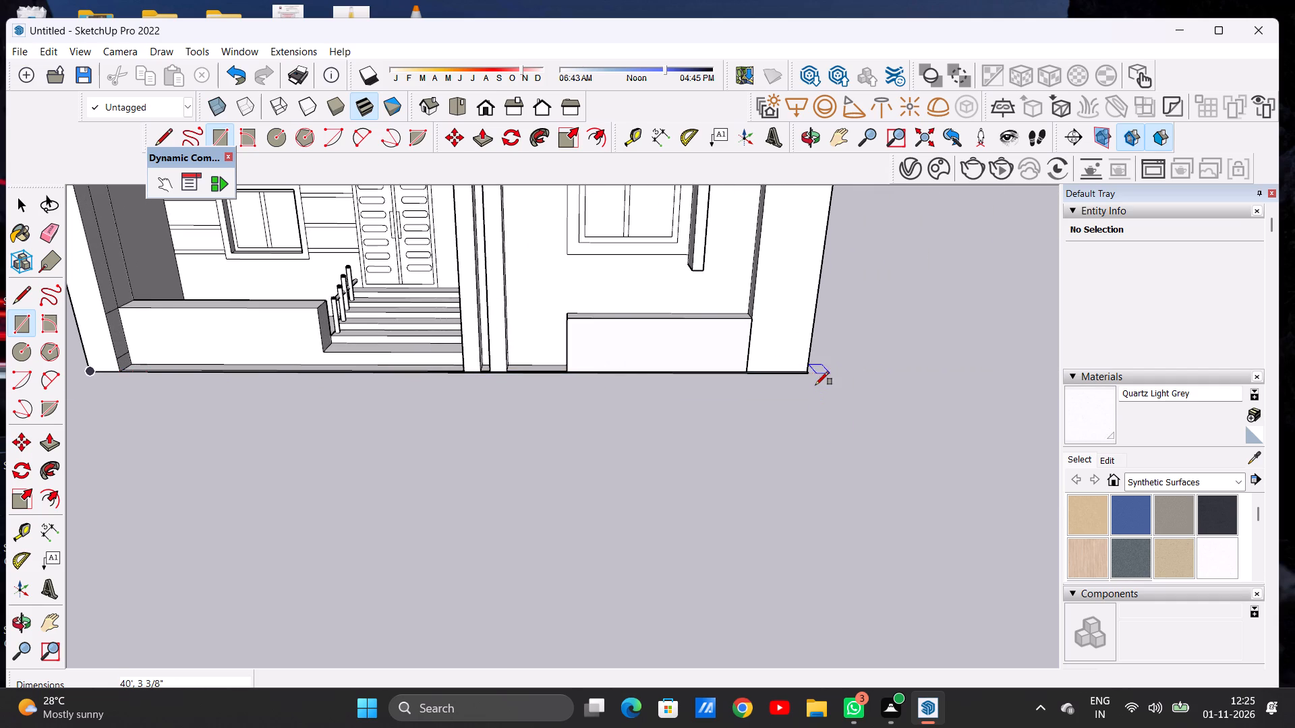
middle_drag(604, 400, 628, 551)
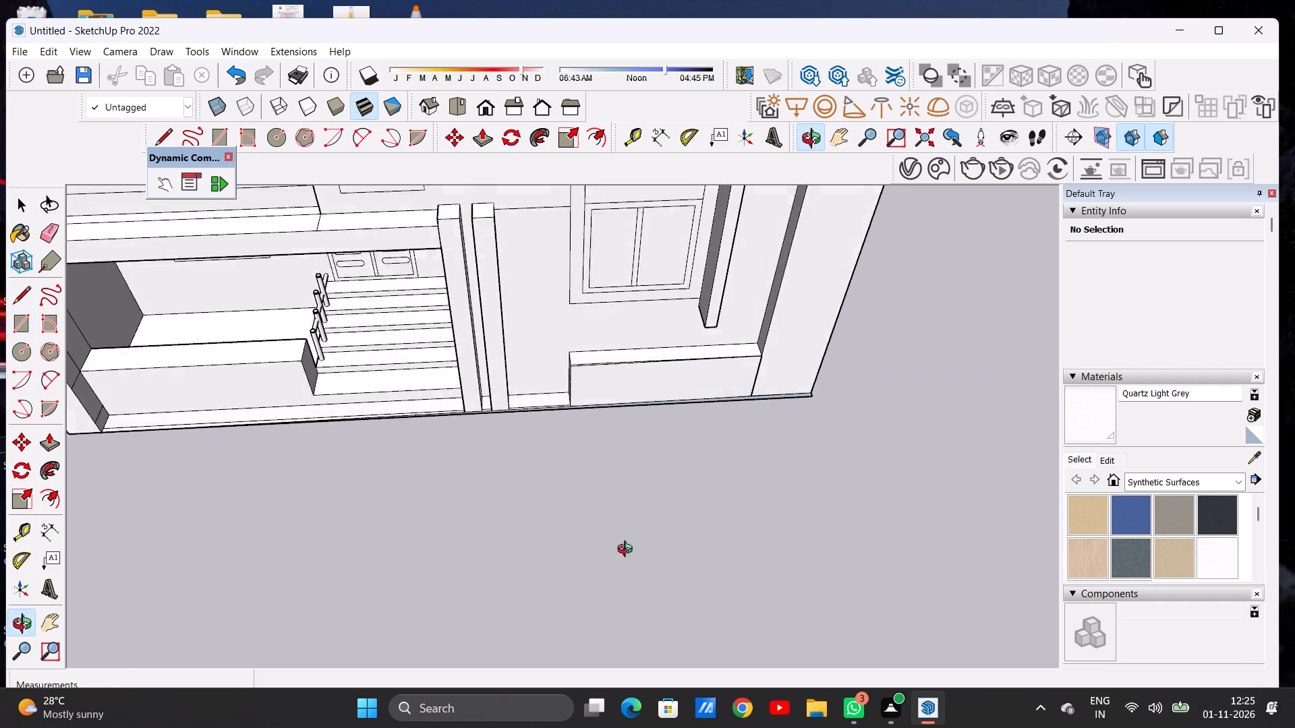
middle_drag(628, 551, 613, 585)
scroll(484, 490, up, 6)
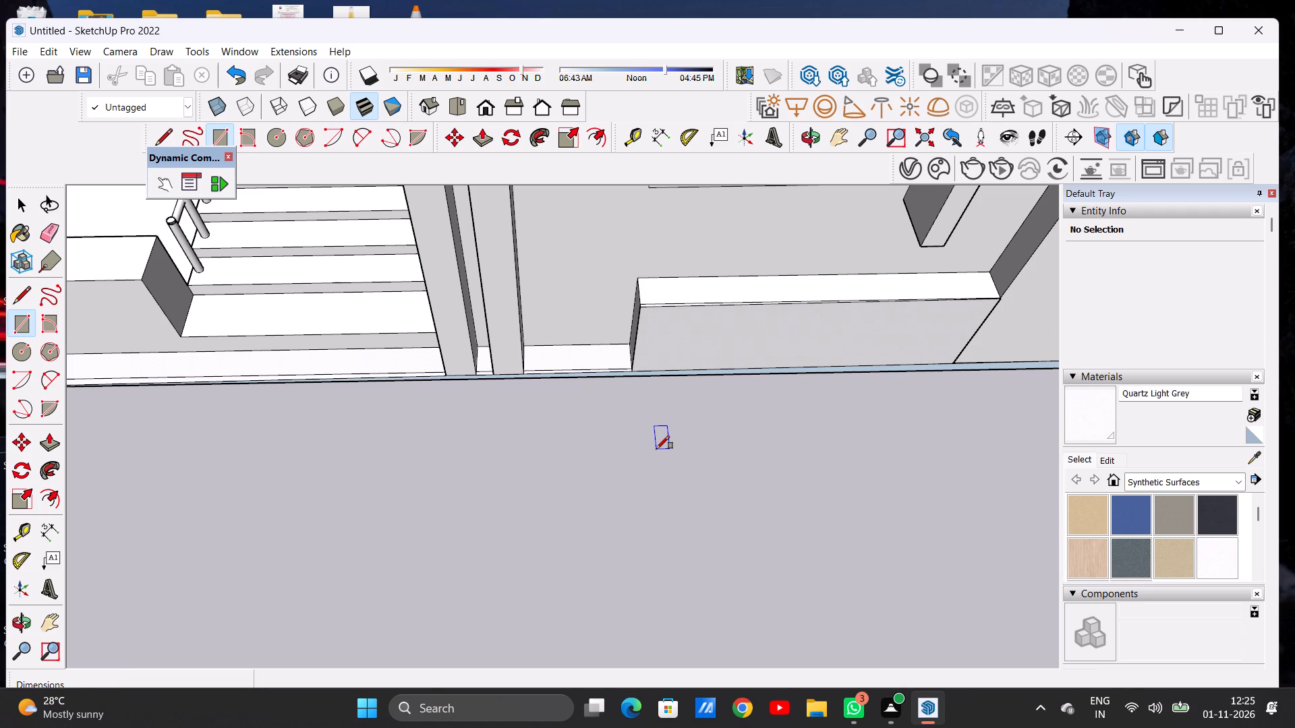
Examine the thin strip along the base's front edge, at the fins and toward the front corners of the house.
key(space)
scroll(625, 388, down, 6)
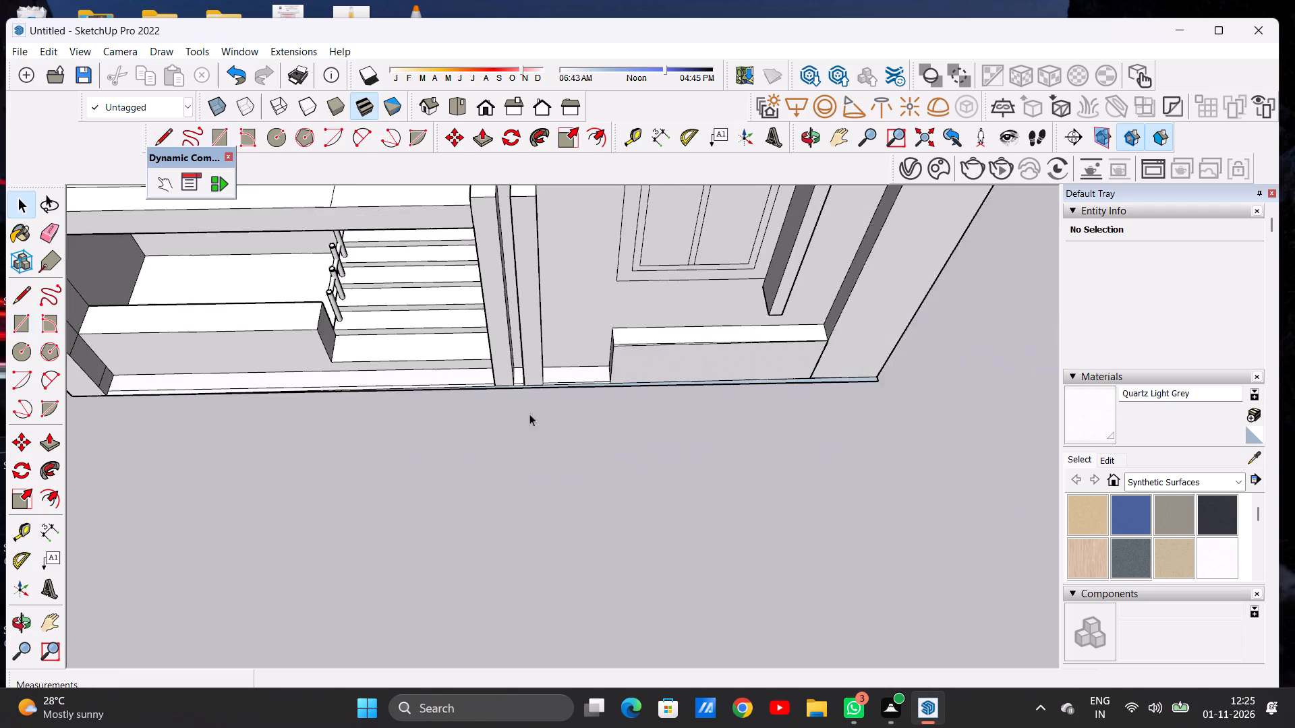
scroll(529, 414, down, 6)
middle_drag(430, 405, 434, 466)
scroll(295, 413, up, 3)
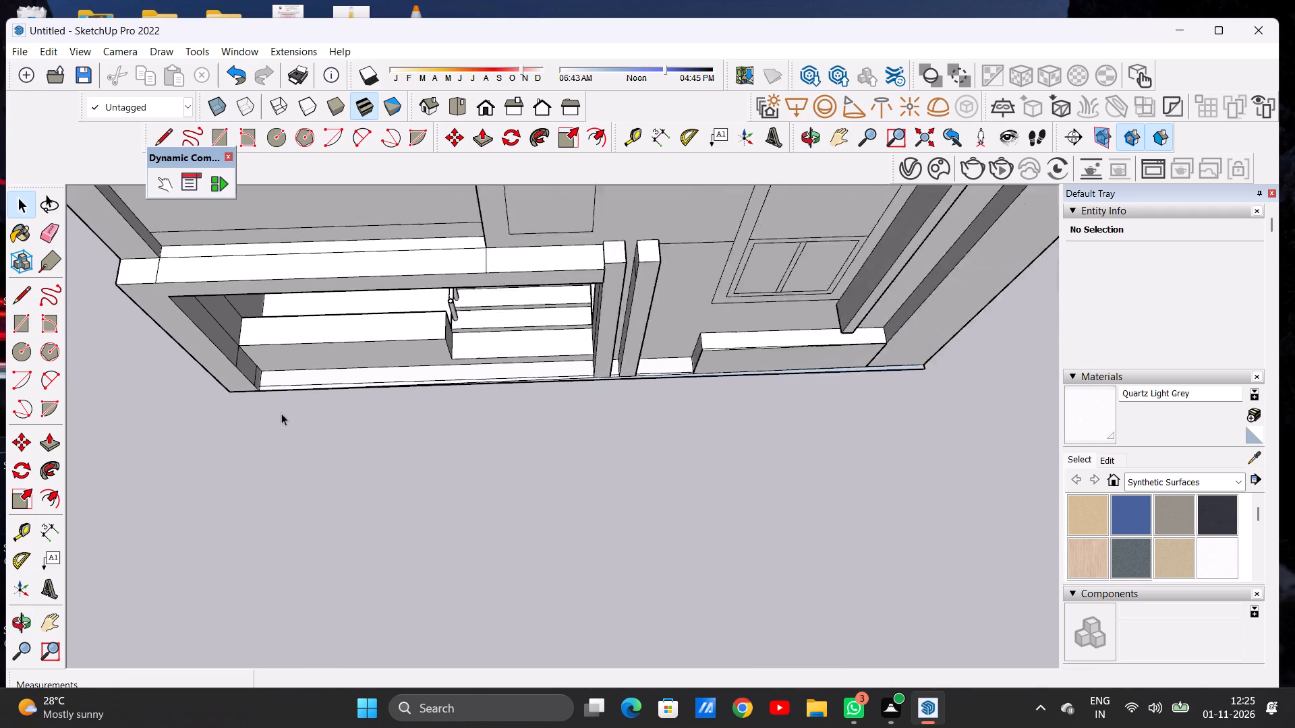
scroll(281, 413, up, 9)
scroll(286, 406, down, 4)
scroll(312, 401, up, 1)
scroll(345, 393, down, 5)
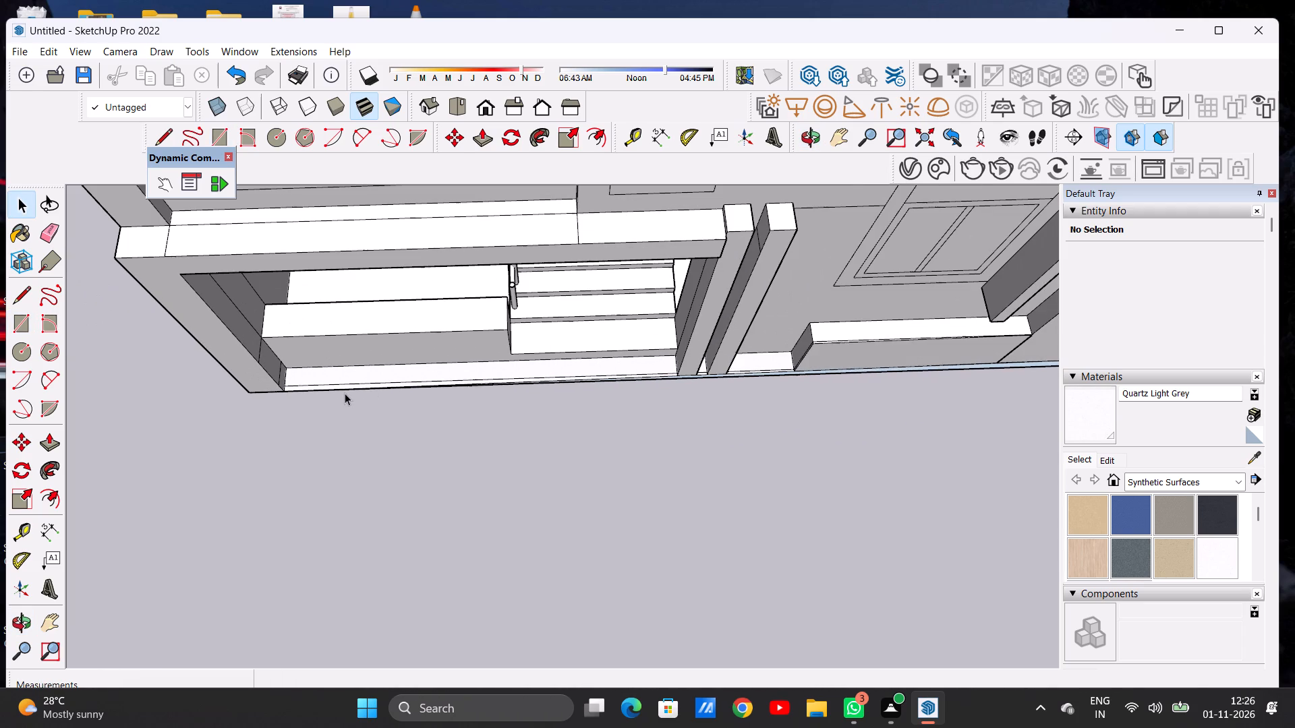
scroll(793, 363, up, 7)
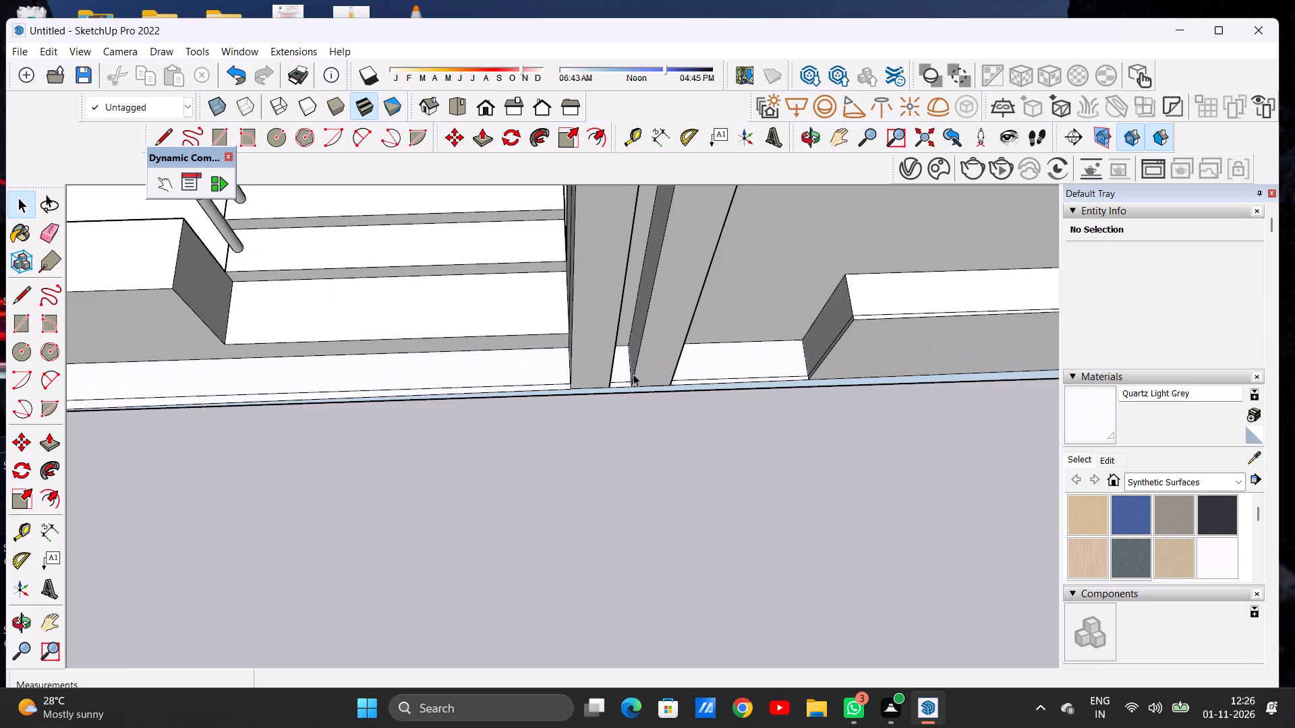
scroll(633, 374, up, 6)
scroll(556, 406, up, 8)
scroll(555, 406, down, 1)
scroll(555, 406, up, 3)
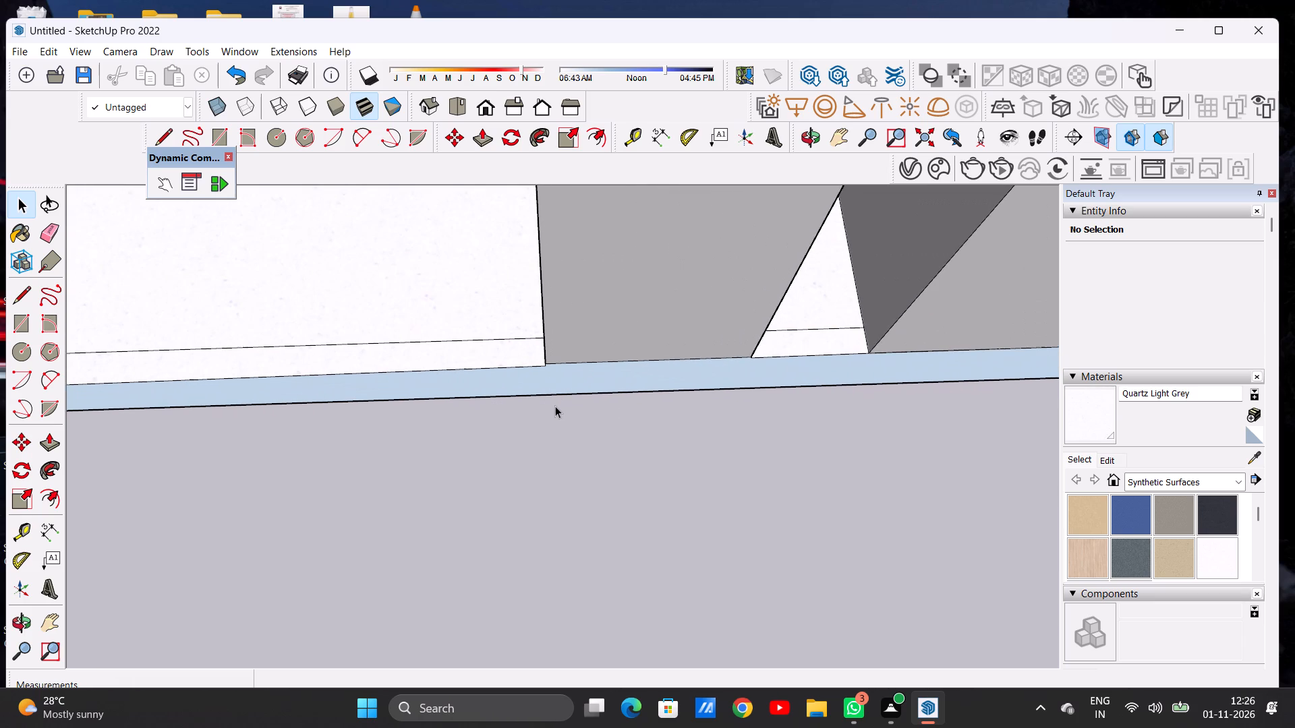
scroll(598, 389, down, 17)
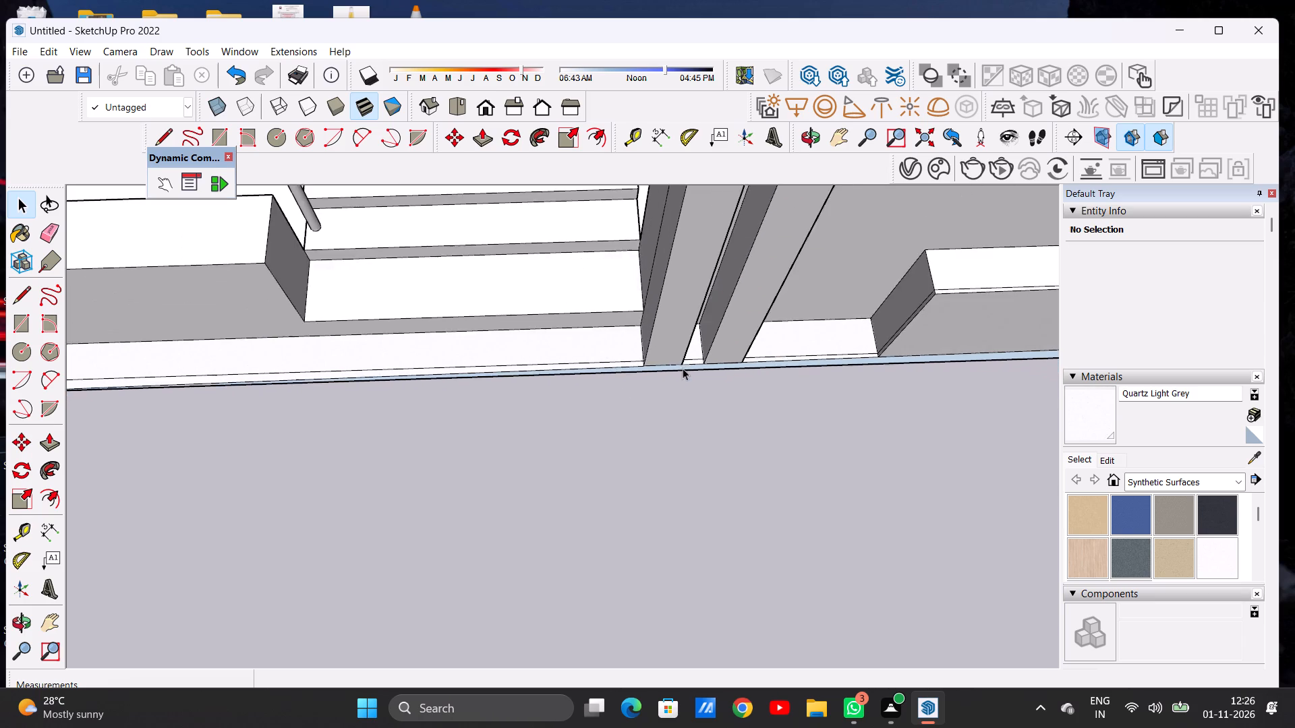
scroll(683, 368, down, 12)
Draw a ground rectangle about 40' by 7' 5 3/4" outward from the strip's front edge, spanning both front corners of the house.
key(r)
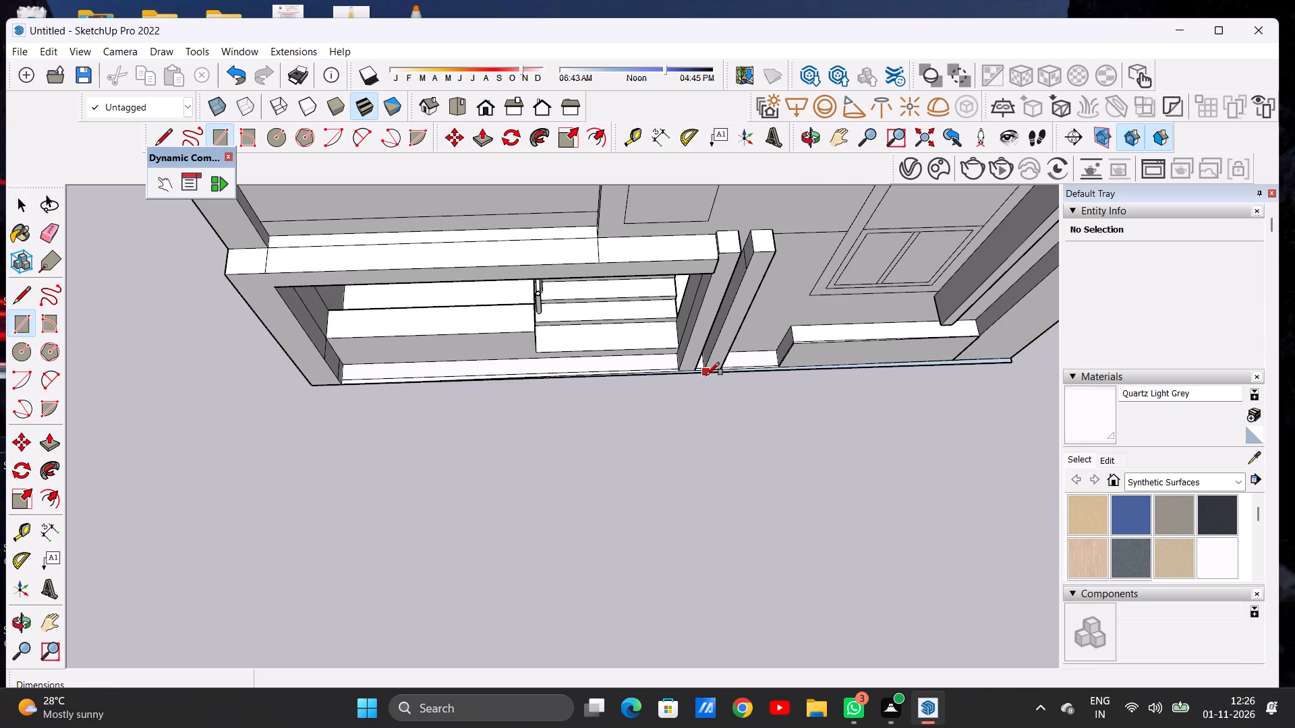
scroll(350, 404, up, 1)
scroll(349, 404, down, 1)
scroll(349, 404, up, 9)
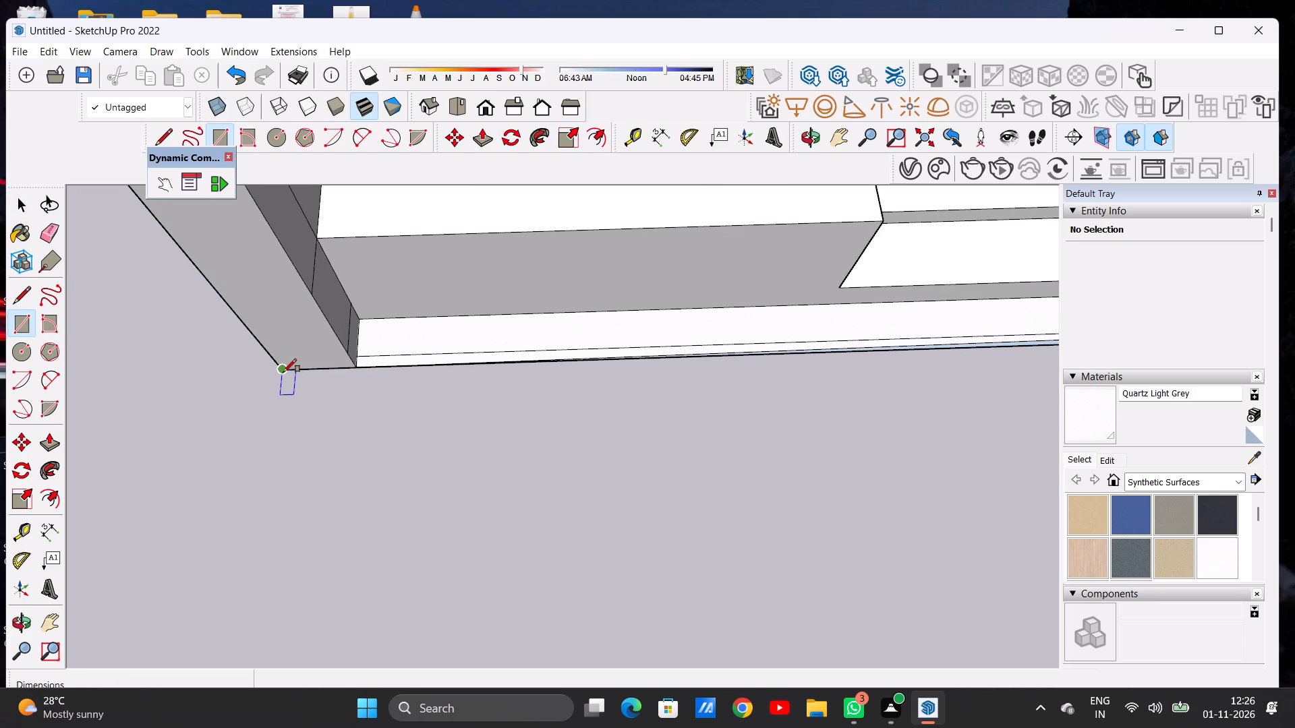
click(283, 372)
scroll(355, 385, down, 12)
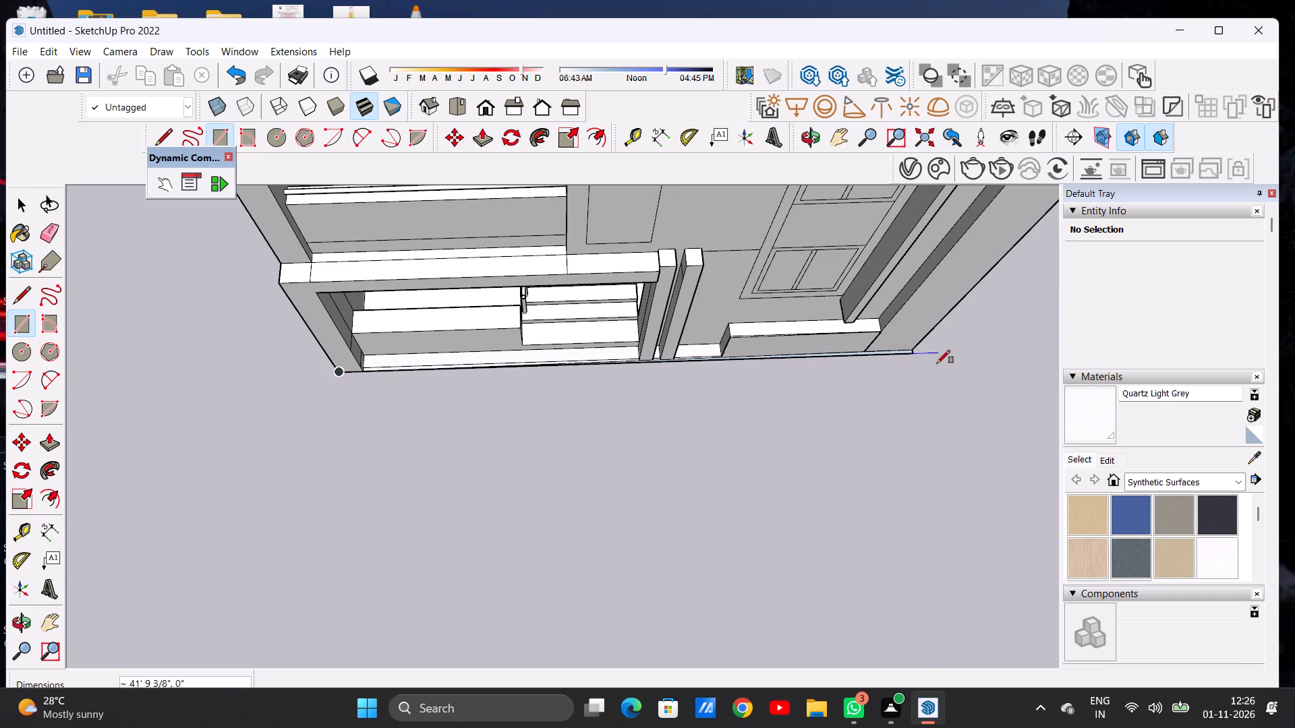
scroll(929, 364, up, 13)
click(902, 340)
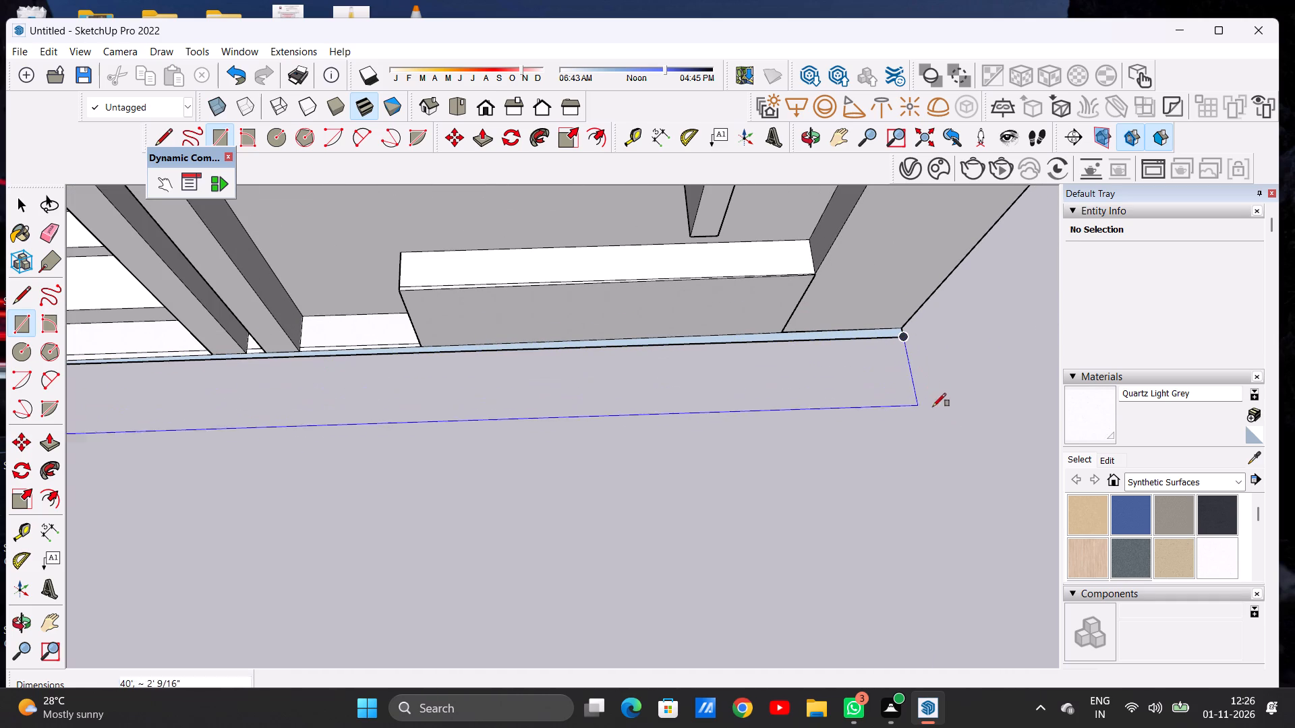
click(972, 611)
key(space)
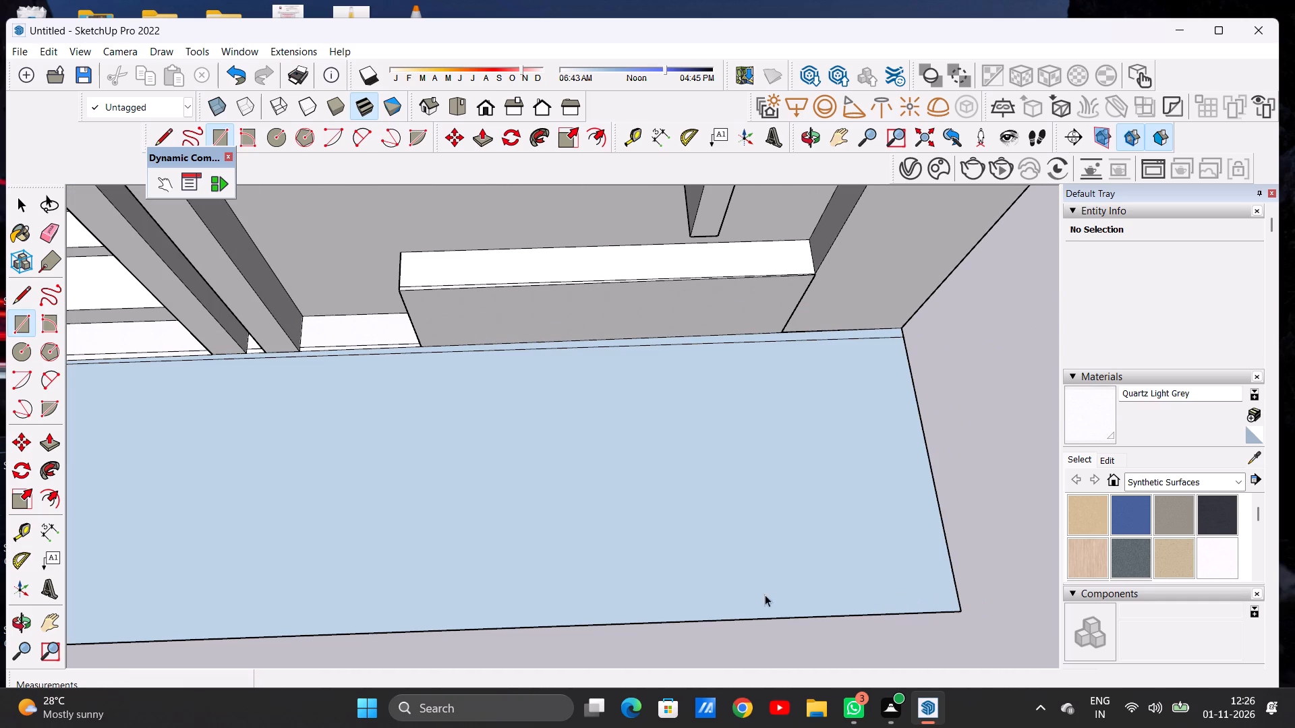
Extend the ground outward with a second 40' wide rectangle, drawn along the whole outer edge of the first one.
scroll(747, 558, down, 15)
scroll(683, 481, down, 4)
scroll(567, 481, down, 4)
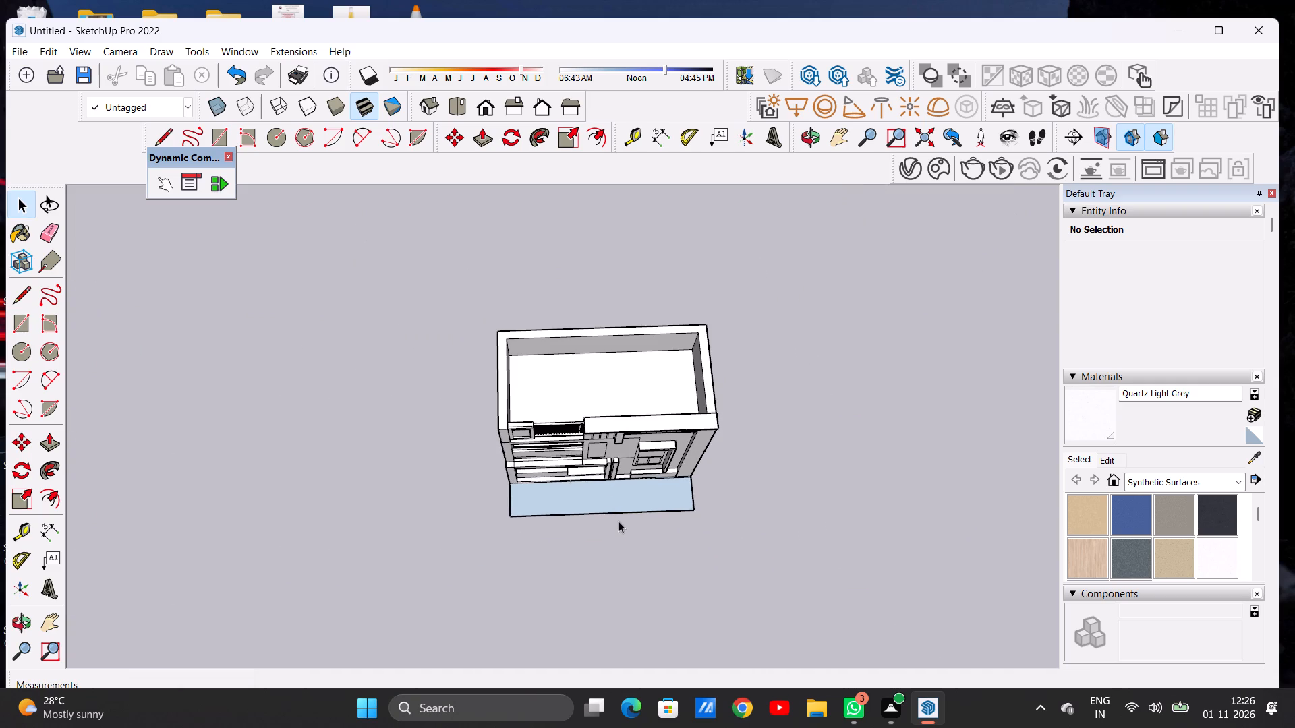
scroll(623, 528, up, 14)
middle_drag(621, 543, 583, 368)
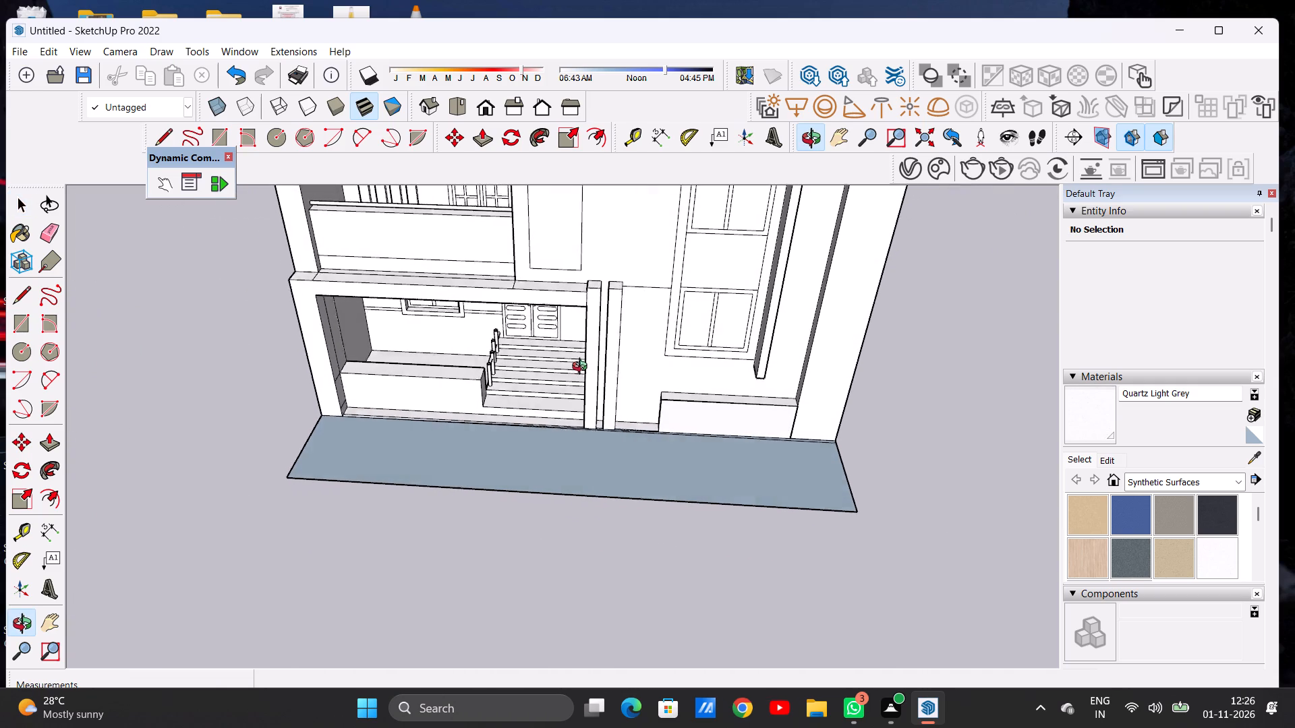
middle_drag(583, 368, 584, 362)
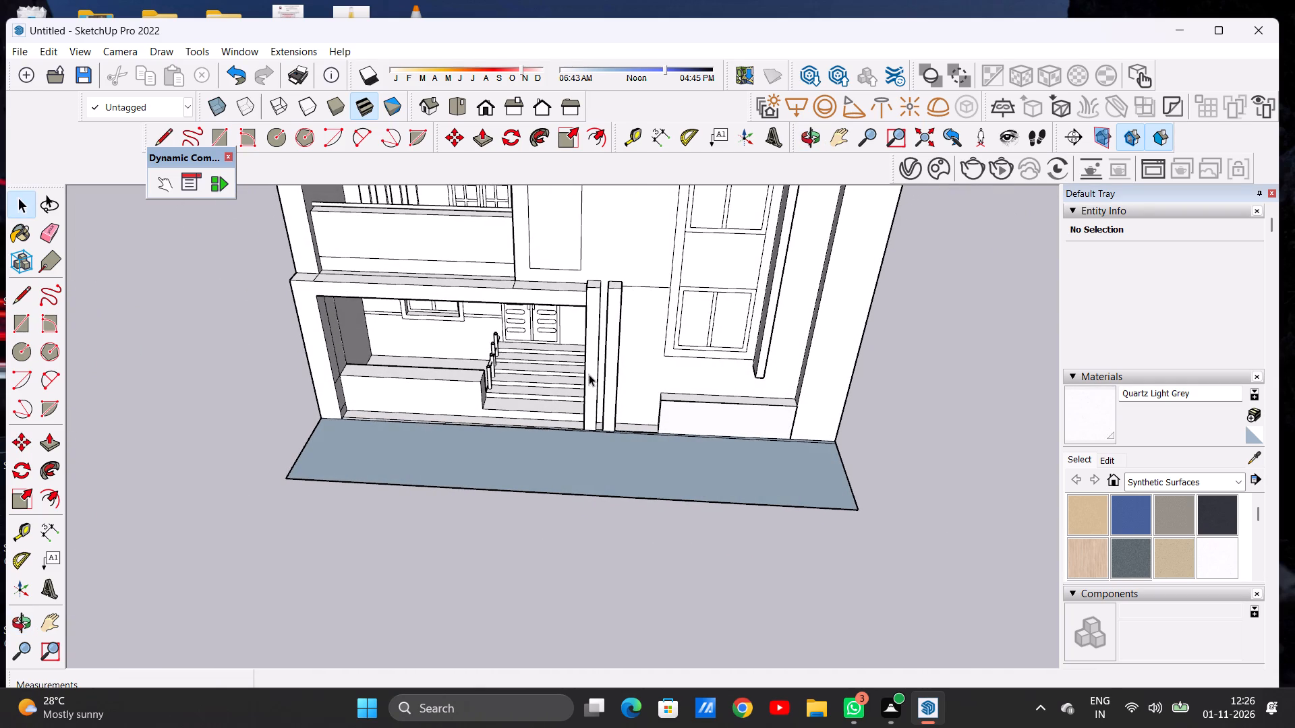
scroll(573, 477, down, 6)
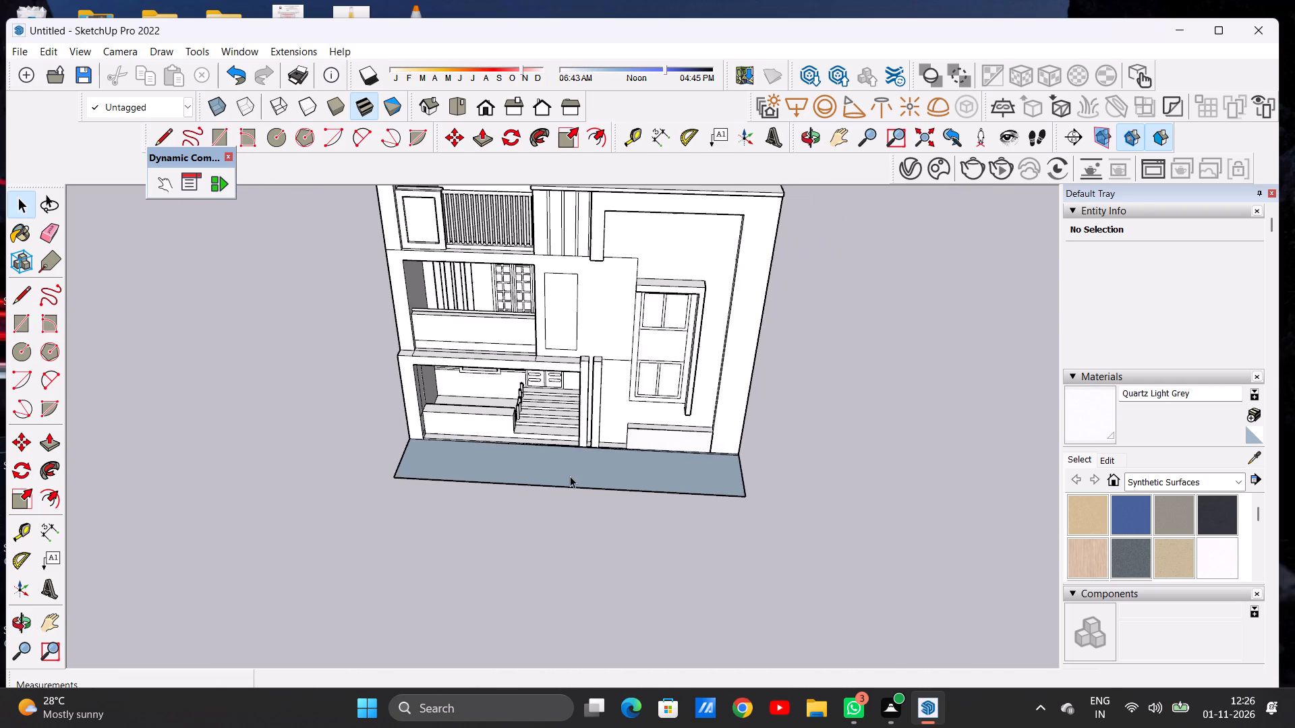
middle_drag(577, 477, 589, 605)
scroll(603, 508, up, 2)
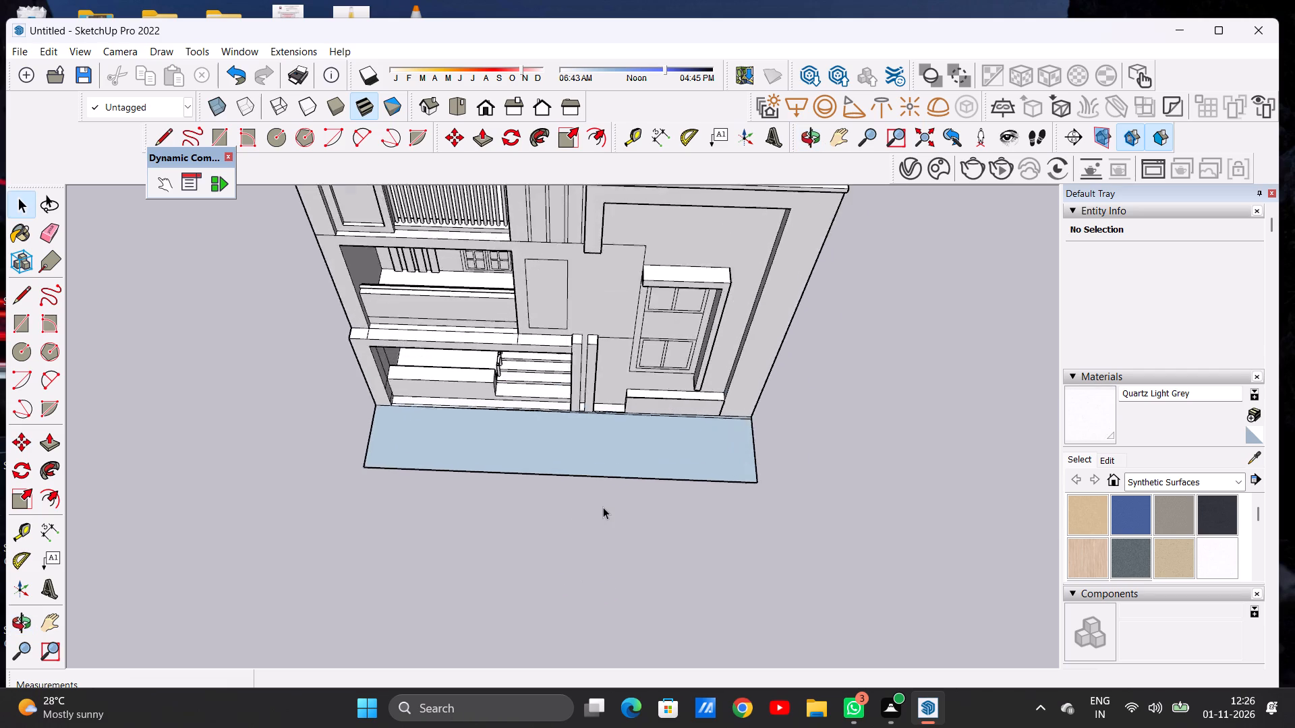
scroll(603, 507, up, 10)
key(r)
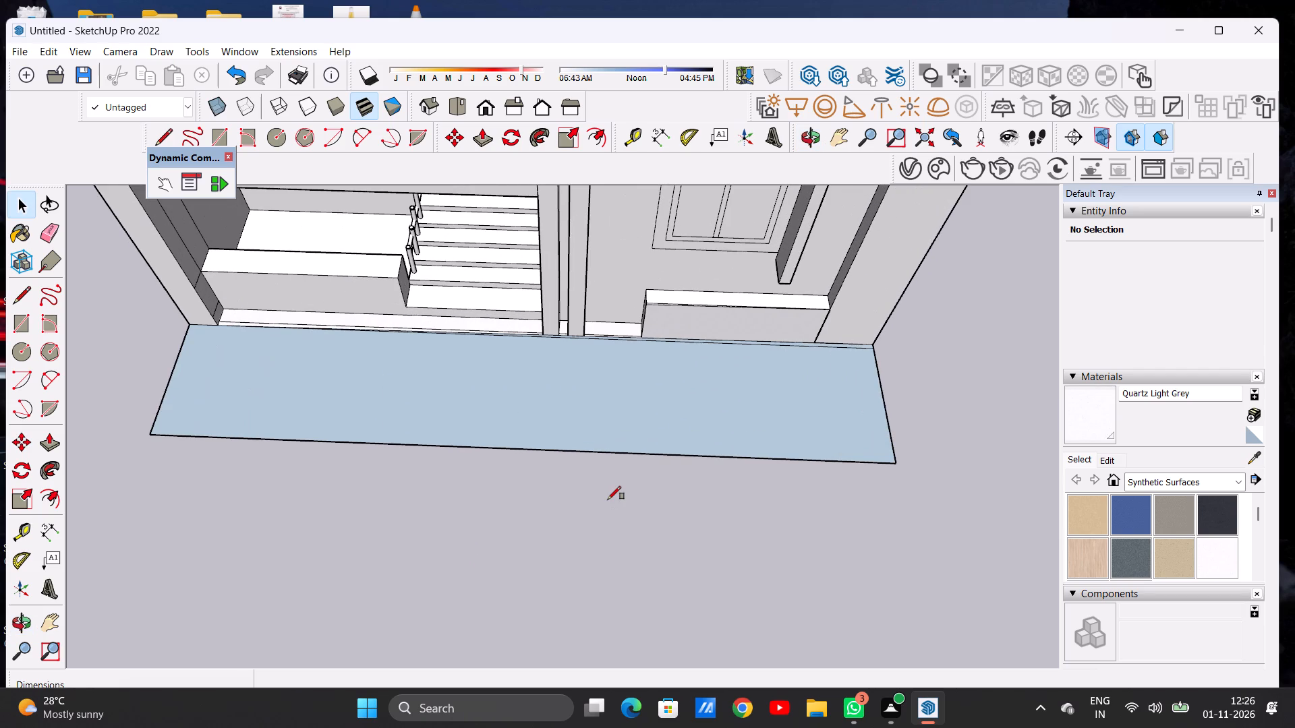
click(151, 433)
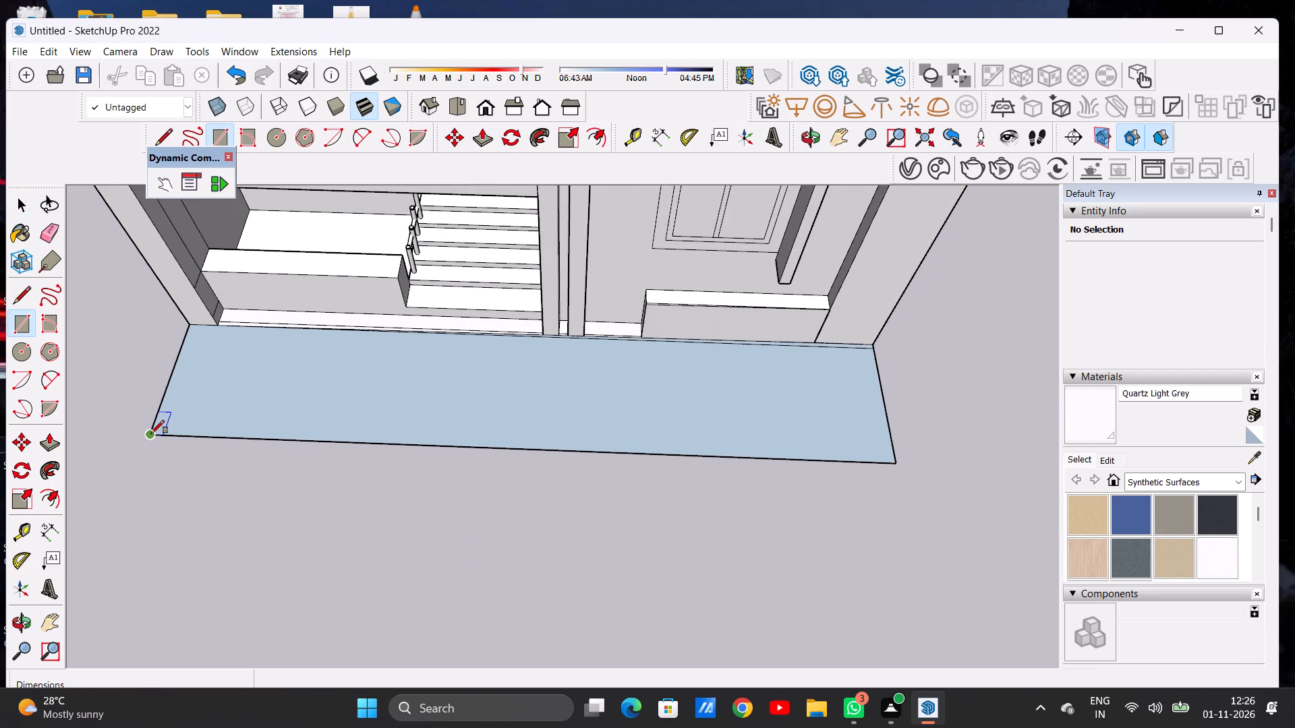
click(900, 465)
click(927, 568)
key(space)
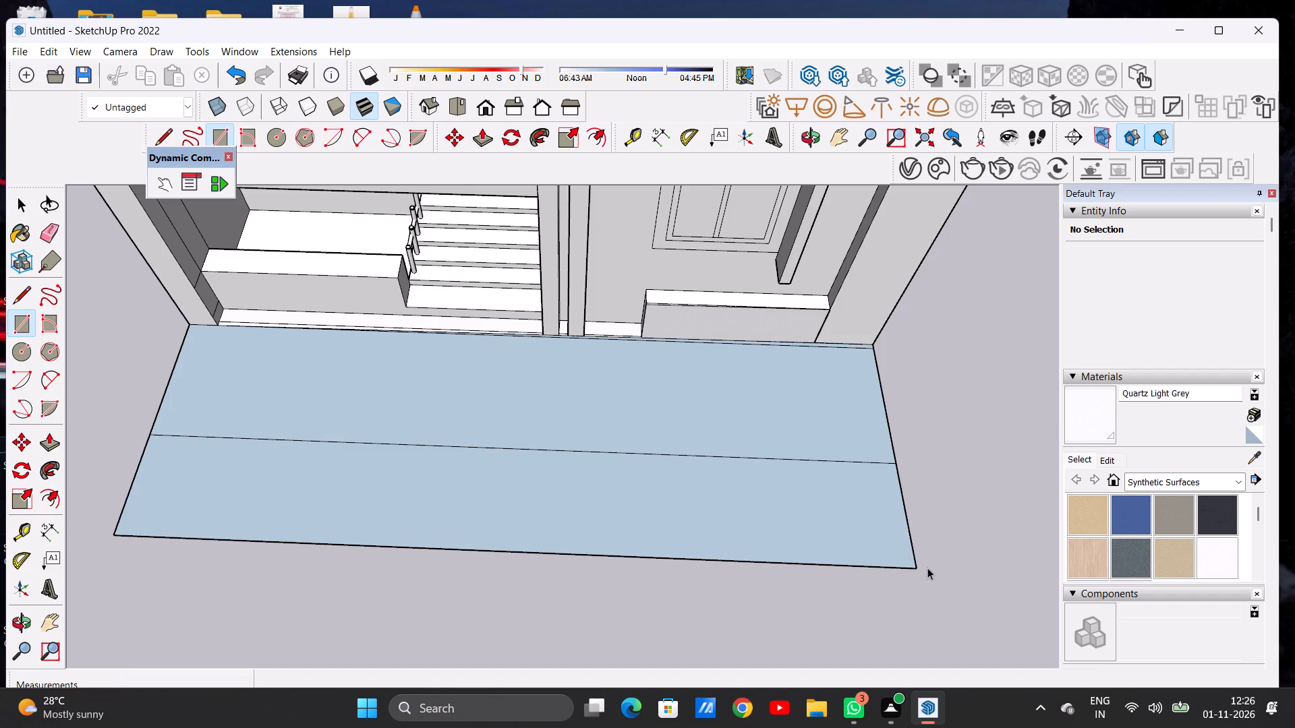
Erase the dividing line between the two ground rectangles so they form one face.
text(E)
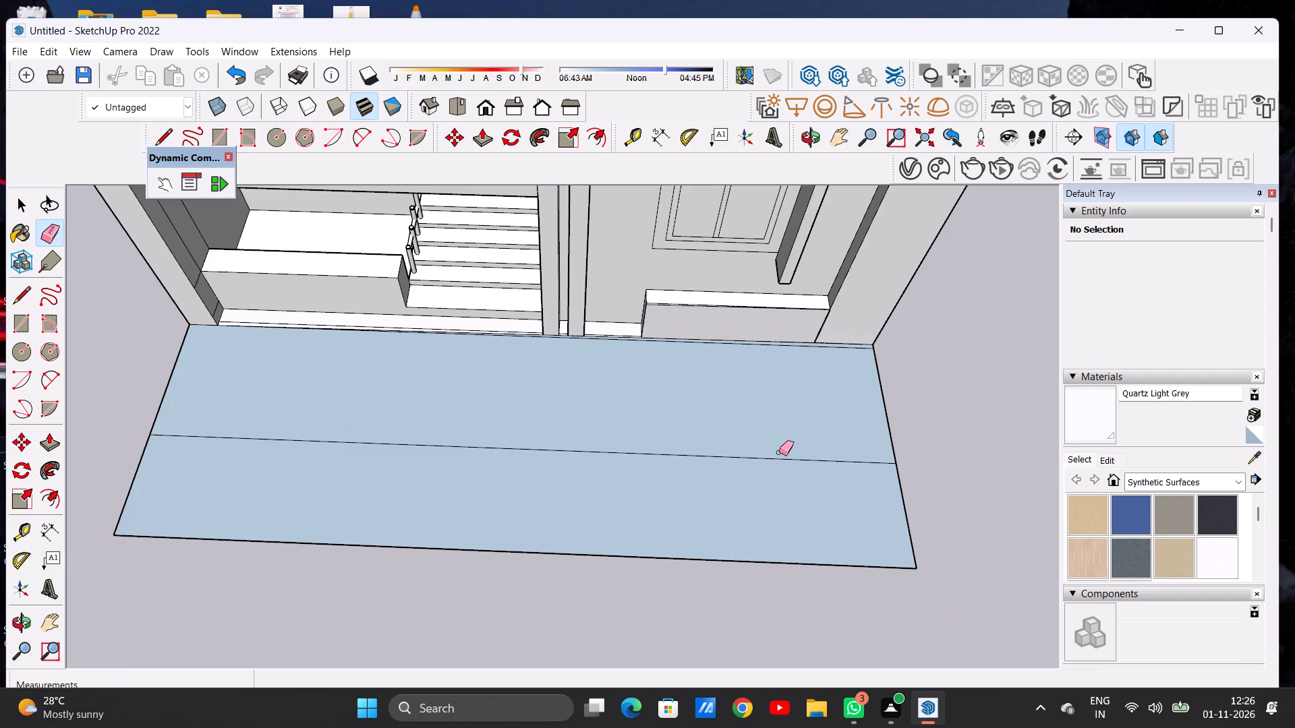
drag(776, 459, 776, 469)
key(space)
Examine the extent of the ground plane in front of the house from several angles and distances.
scroll(691, 453, down, 2)
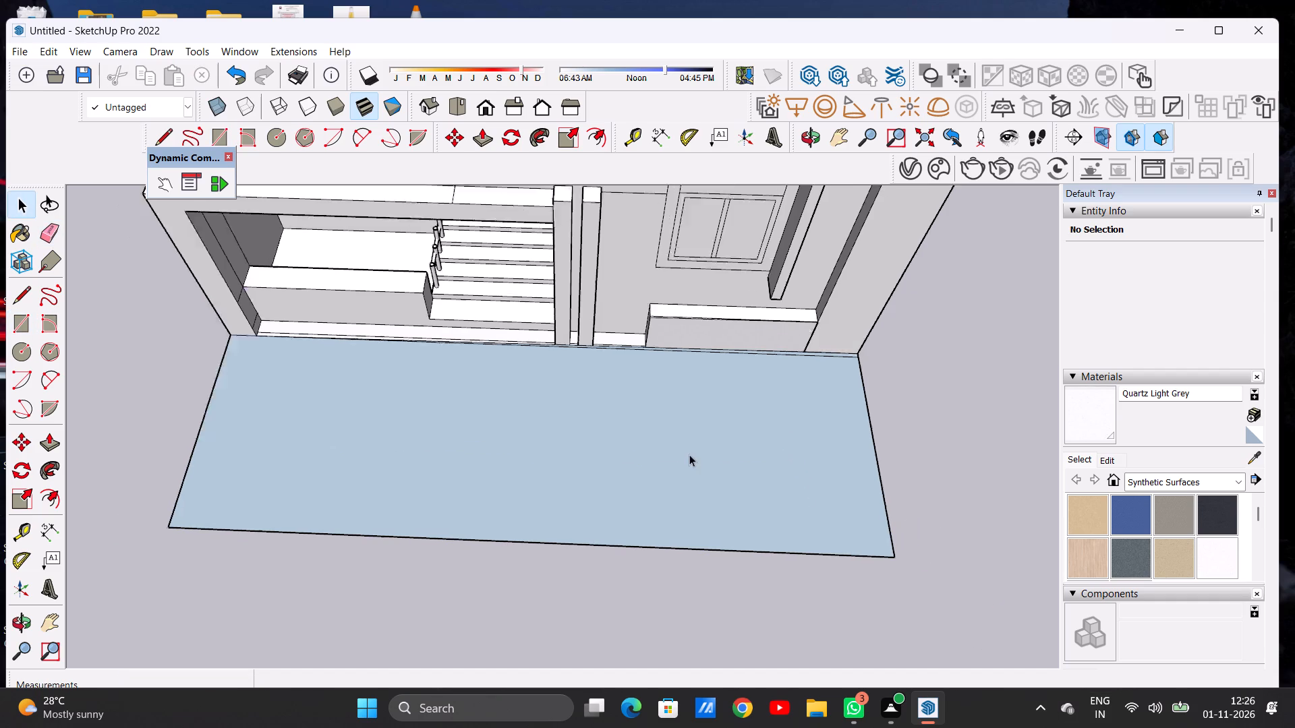
scroll(689, 454, down, 11)
middle_drag(613, 489, 619, 433)
scroll(624, 453, up, 3)
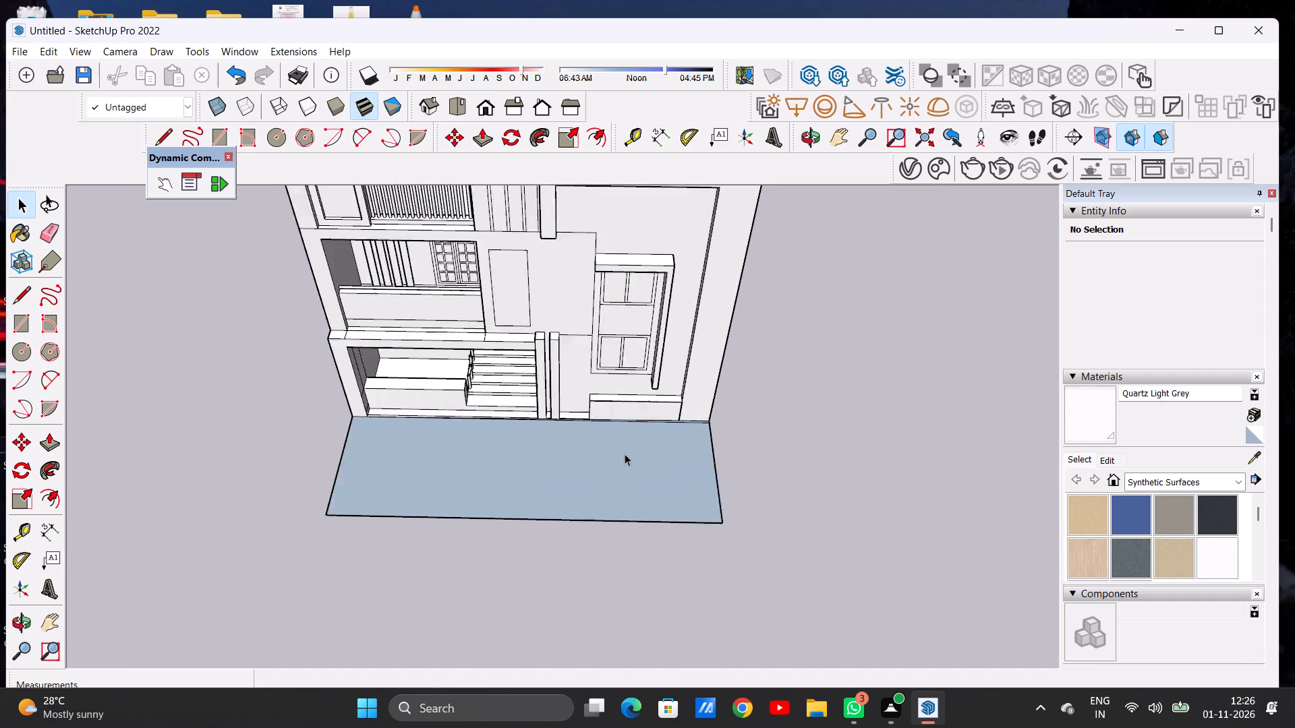
scroll(625, 454, up, 8)
scroll(742, 487, down, 5)
middle_drag(747, 527, 729, 482)
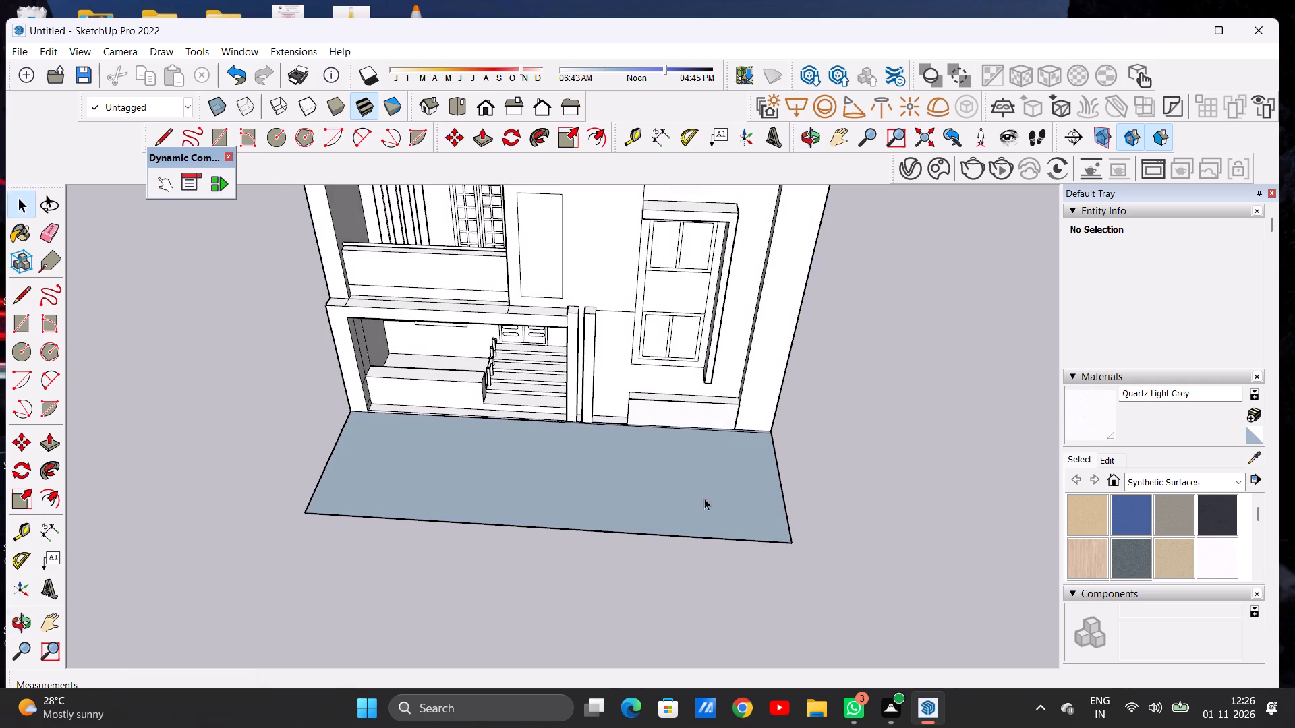
scroll(581, 524, down, 8)
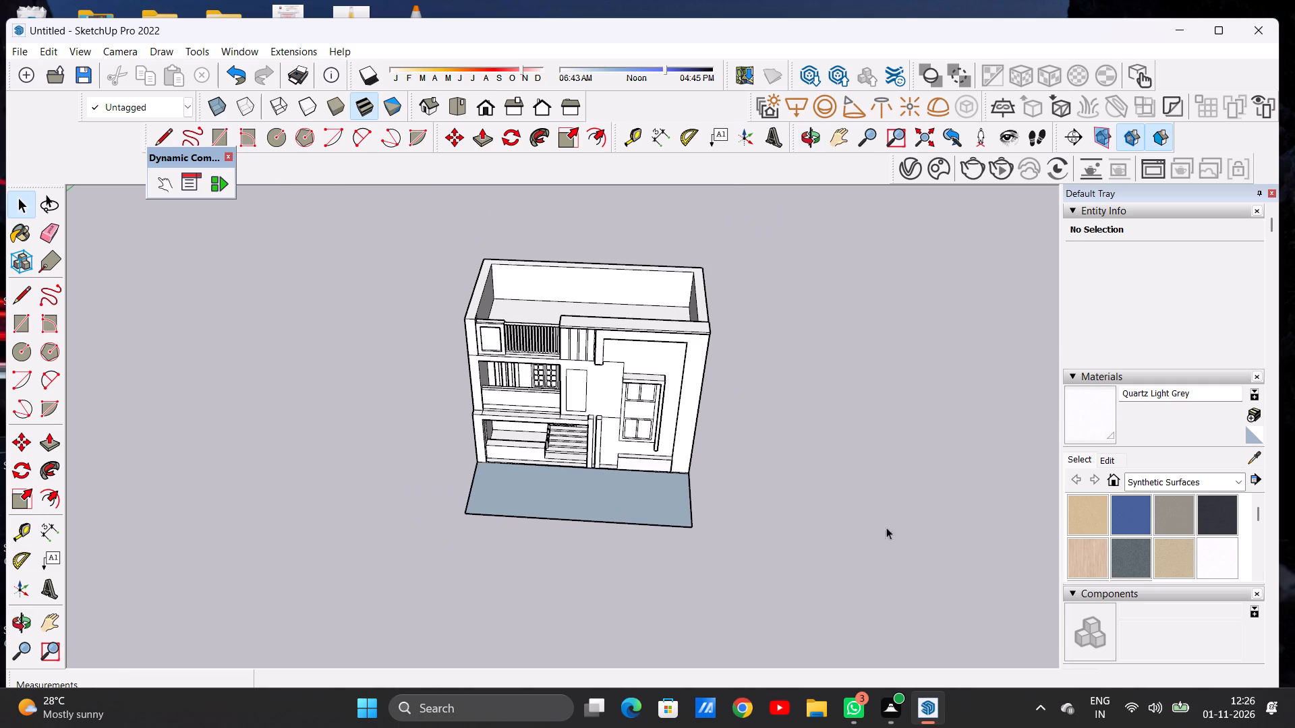
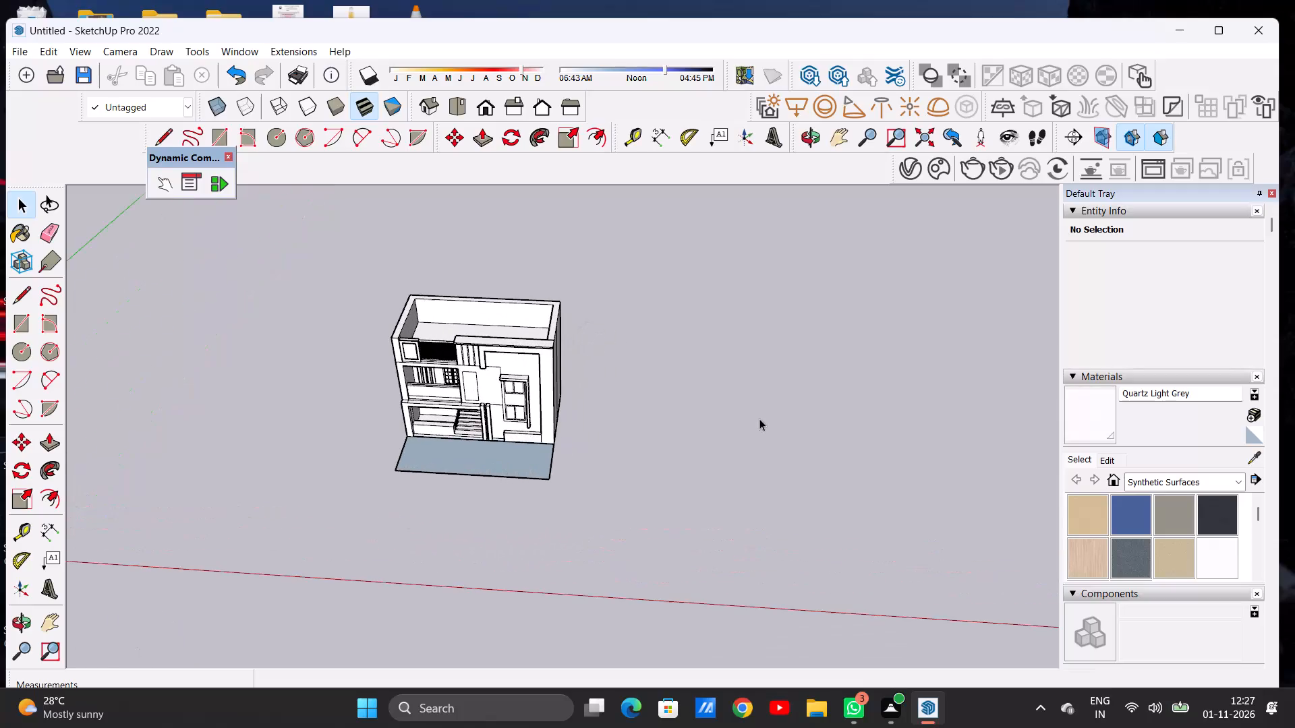
Erase the line dividing the narrow strip along the house's front edge from the ground plane so they form one face.
scroll(805, 398, down, 9)
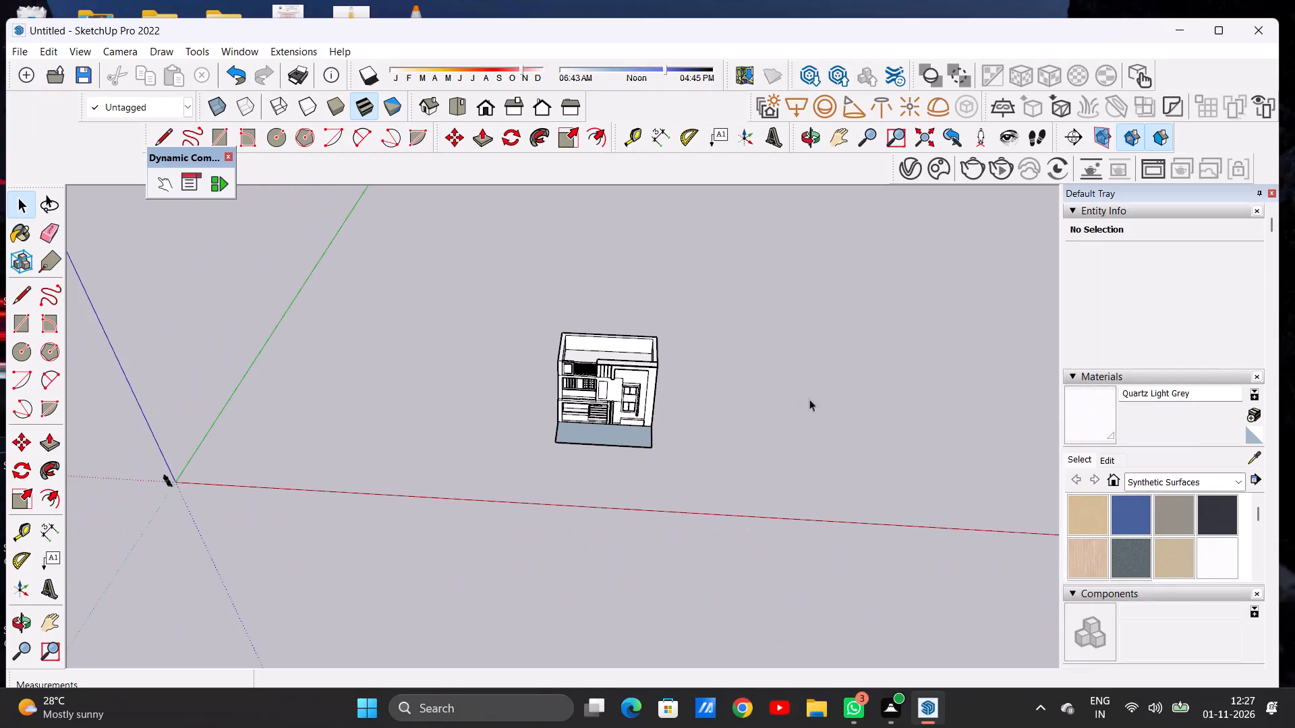
scroll(618, 431, up, 2)
scroll(618, 431, down, 1)
scroll(618, 431, up, 12)
middle_drag(656, 445, 657, 339)
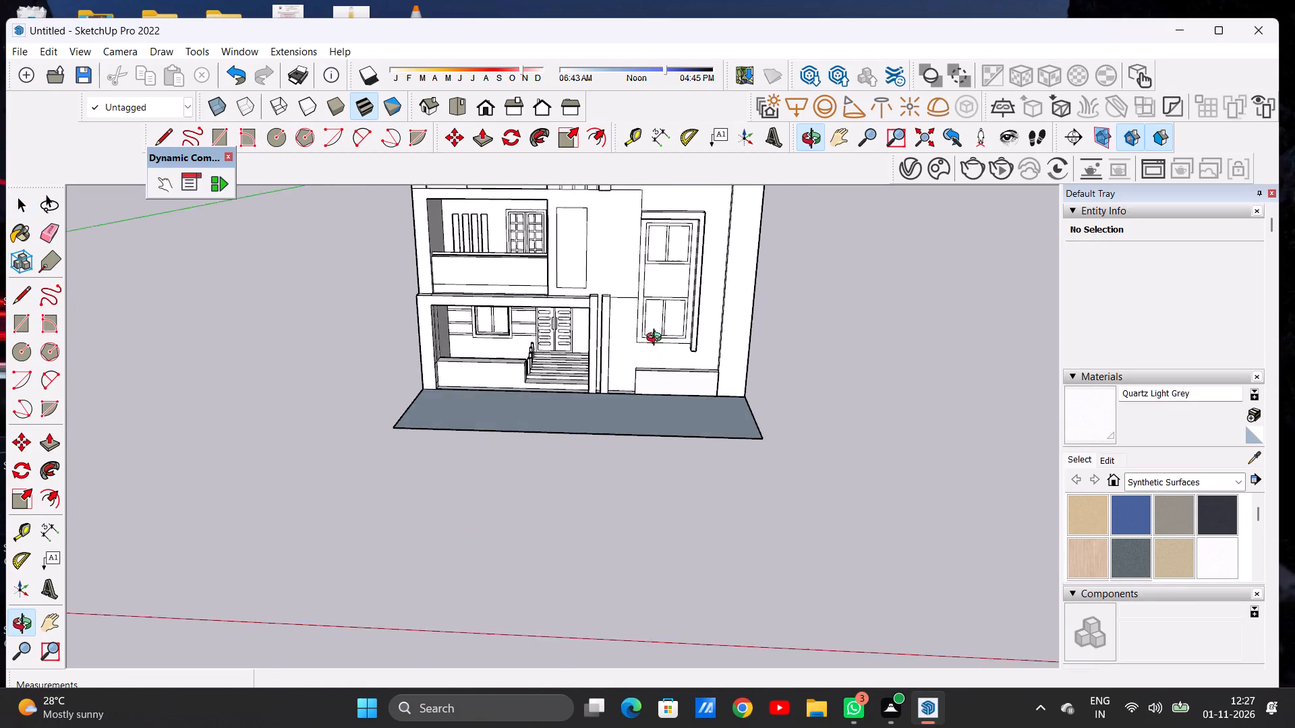
middle_drag(657, 339, 664, 488)
scroll(634, 413, up, 20)
scroll(634, 413, up, 3)
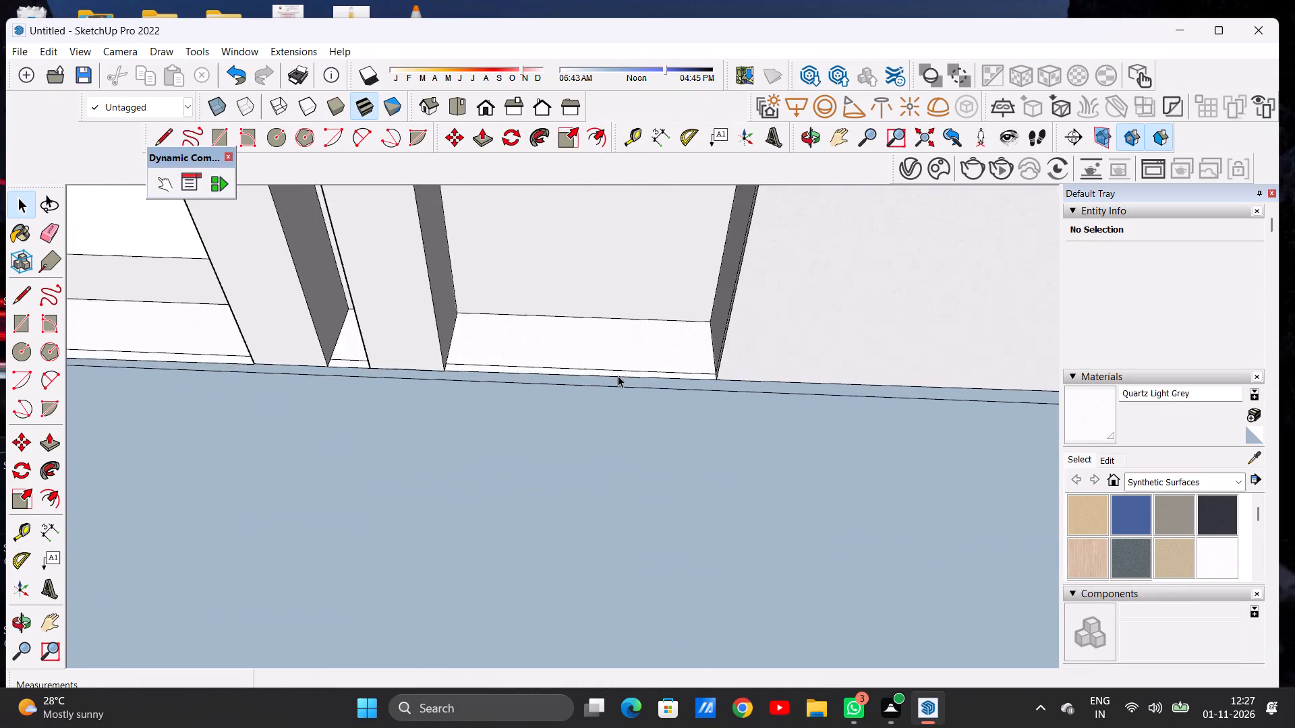
scroll(618, 375, up, 8)
scroll(619, 388, down, 7)
scroll(619, 390, up, 1)
scroll(600, 390, down, 13)
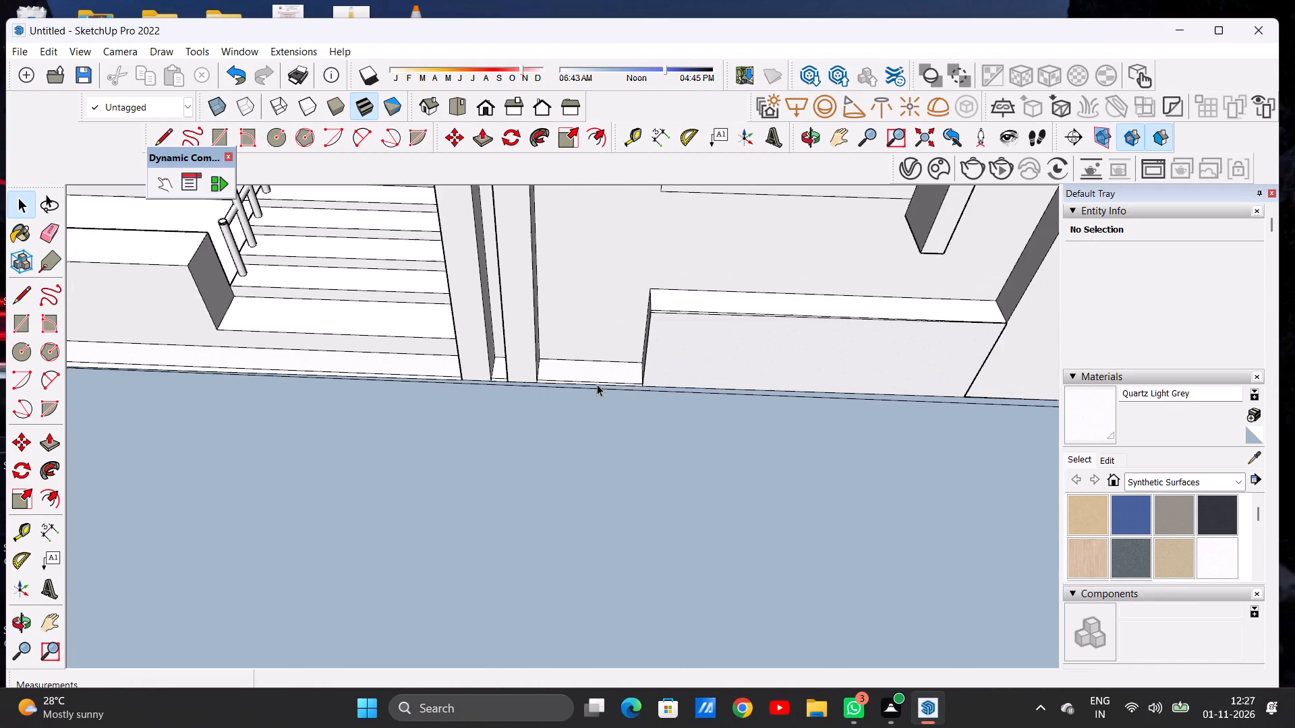
scroll(612, 390, down, 1)
scroll(612, 390, up, 14)
key(e)
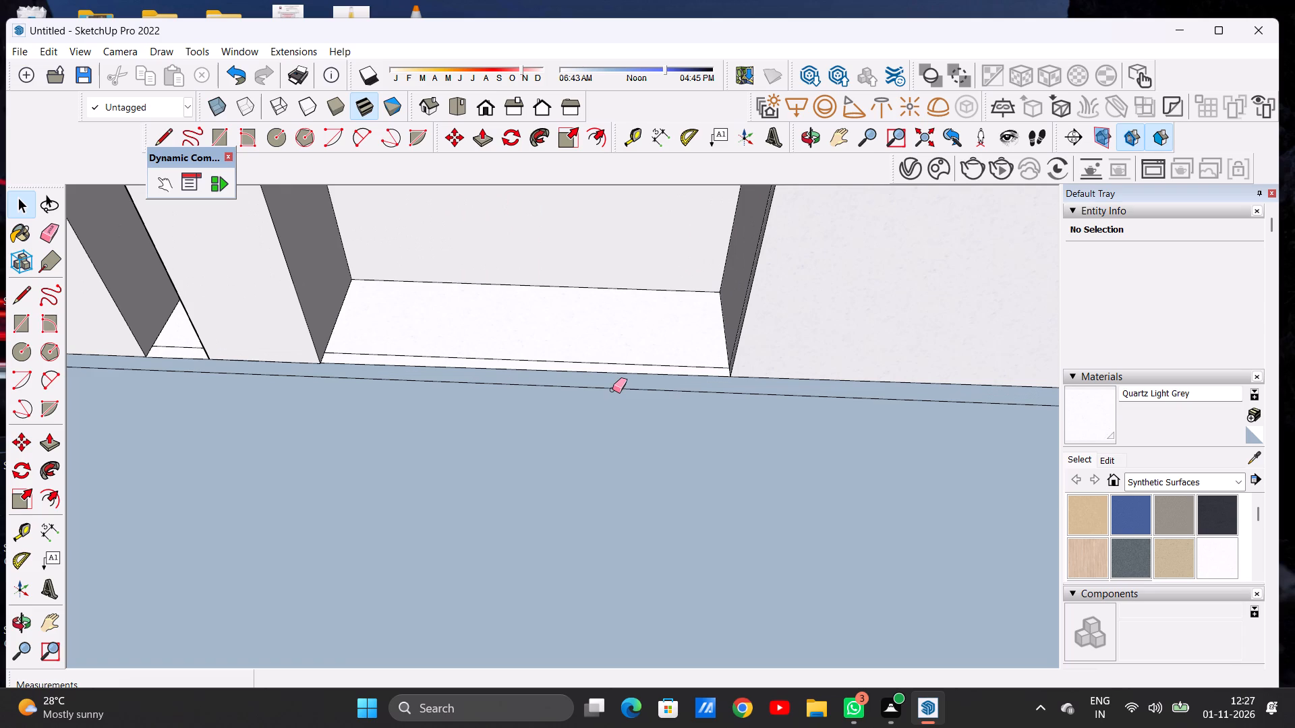
click(612, 390)
scroll(633, 407, down, 10)
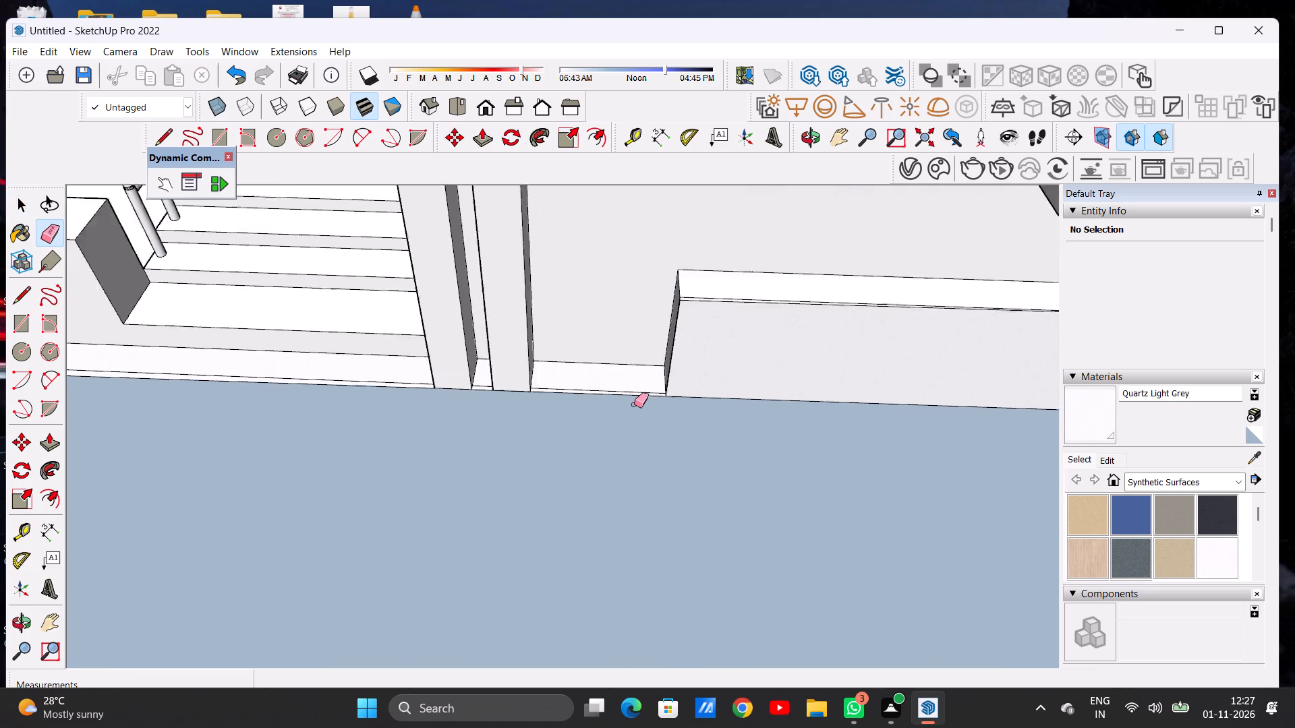
scroll(634, 404, down, 15)
key(space)
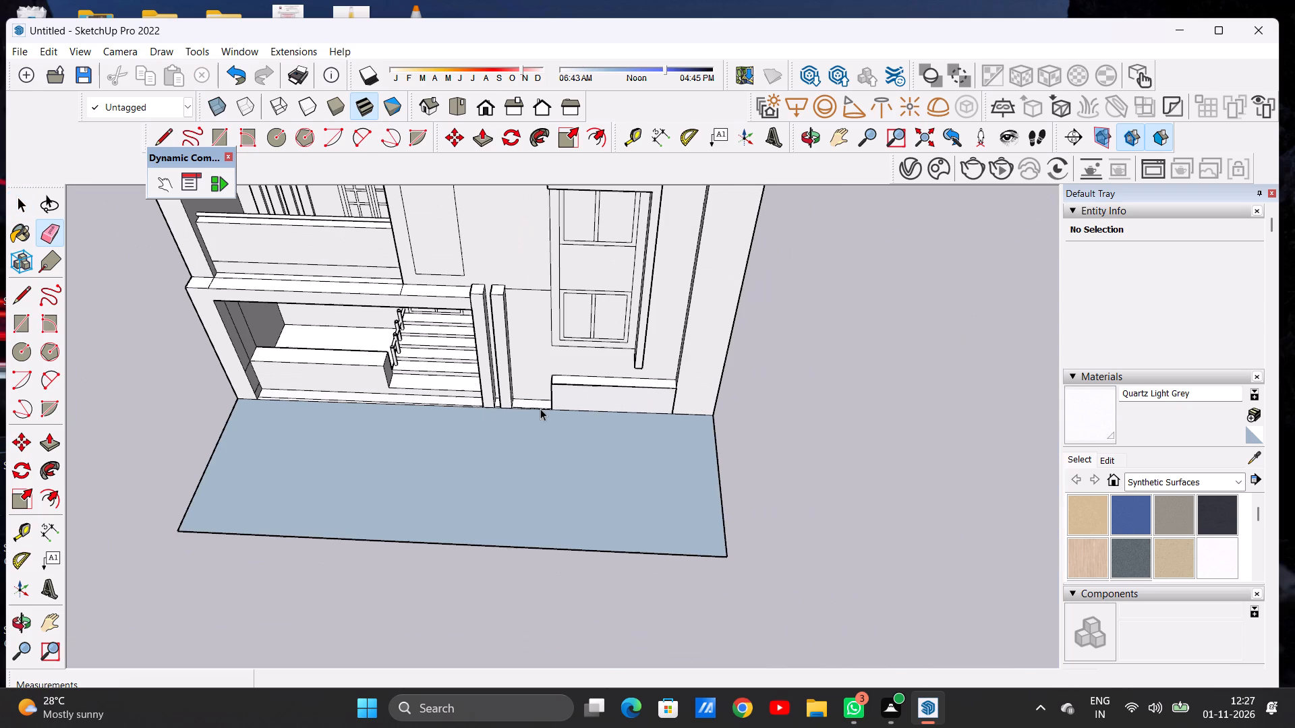
Examine the underside of the ground plane and the lines where it meets the house's front base.
scroll(585, 427, down, 5)
middle_drag(564, 528, 586, 385)
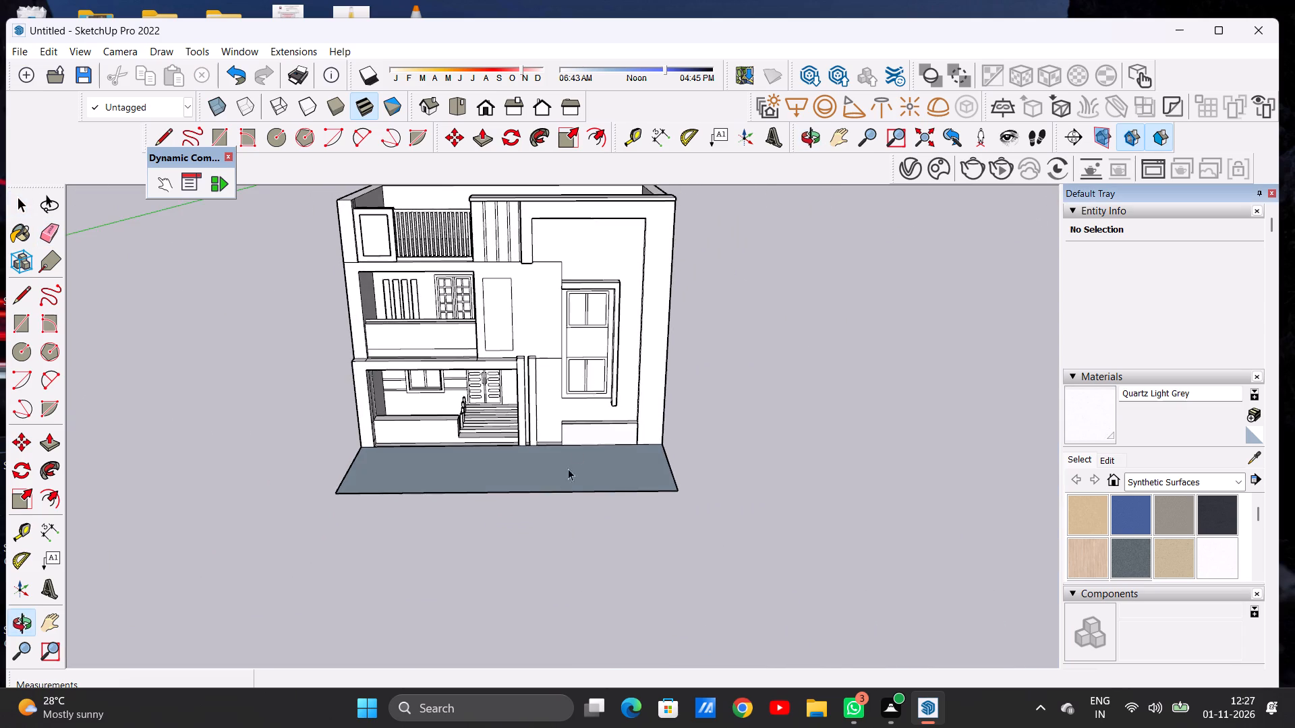
middle_drag(558, 480, 567, 369)
middle_drag(546, 489, 550, 369)
middle_drag(557, 429, 557, 317)
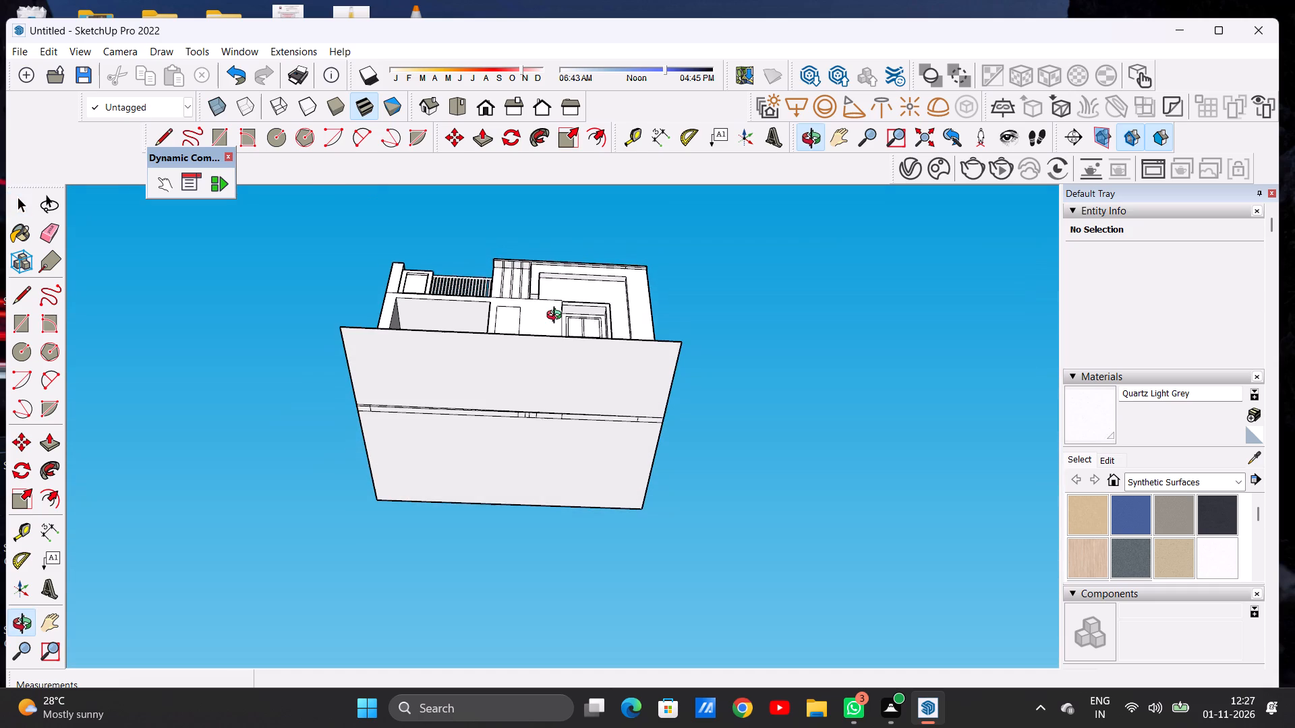
middle_drag(557, 317, 557, 355)
scroll(534, 413, up, 14)
scroll(519, 429, down, 1)
scroll(519, 429, up, 6)
scroll(509, 408, down, 1)
scroll(509, 408, up, 3)
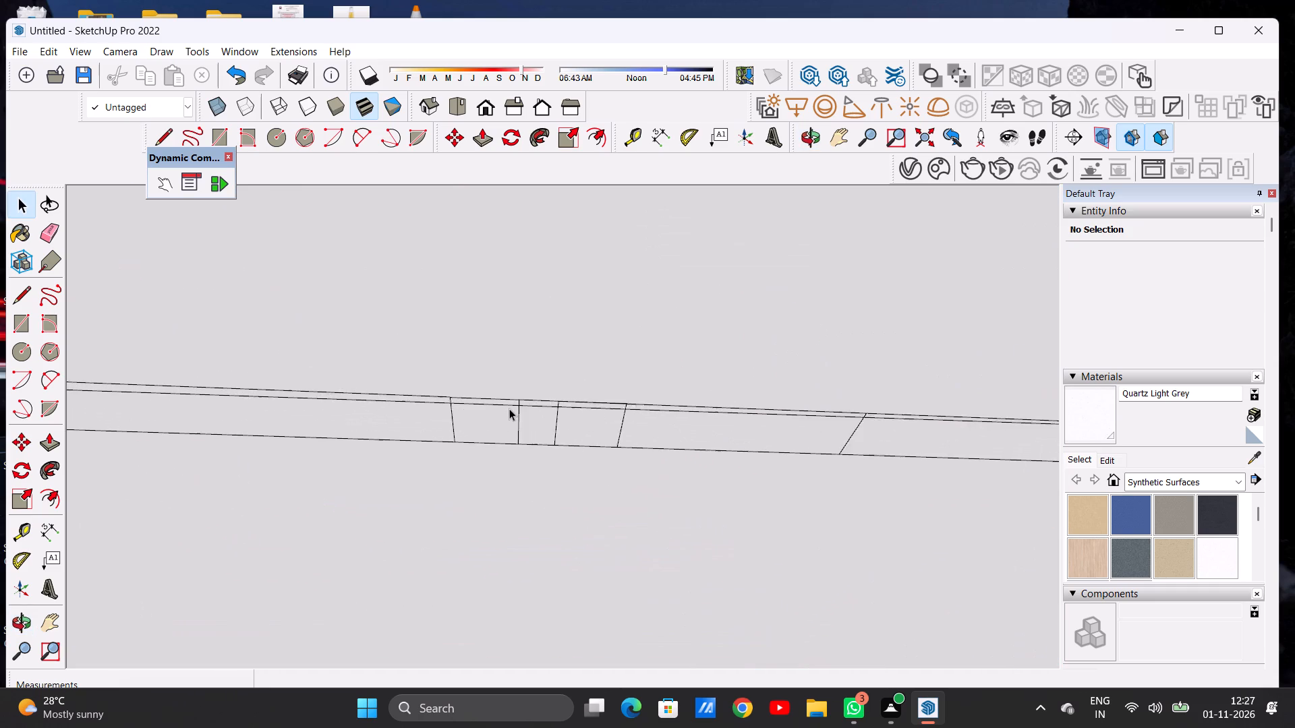
scroll(509, 408, up, 2)
scroll(536, 419, down, 7)
scroll(633, 417, down, 4)
scroll(654, 413, up, 16)
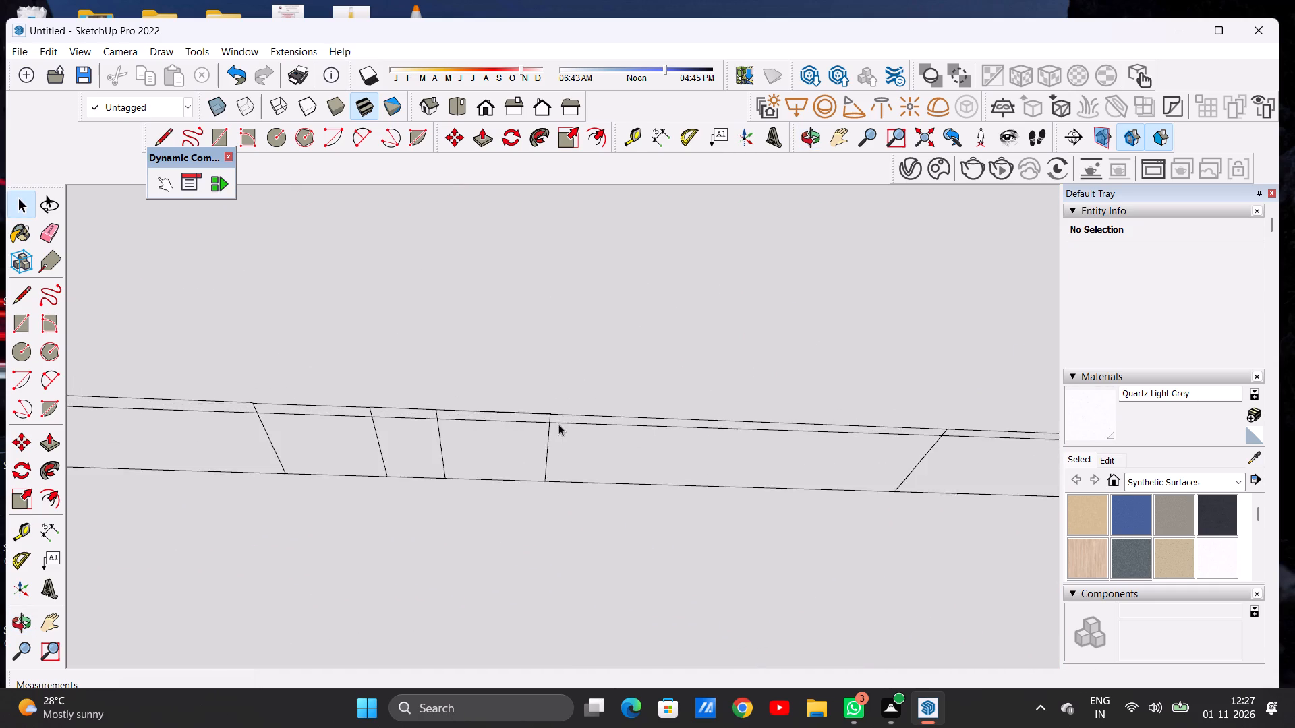
scroll(558, 424, up, 14)
scroll(513, 402, down, 1)
scroll(515, 390, up, 7)
scroll(638, 374, down, 12)
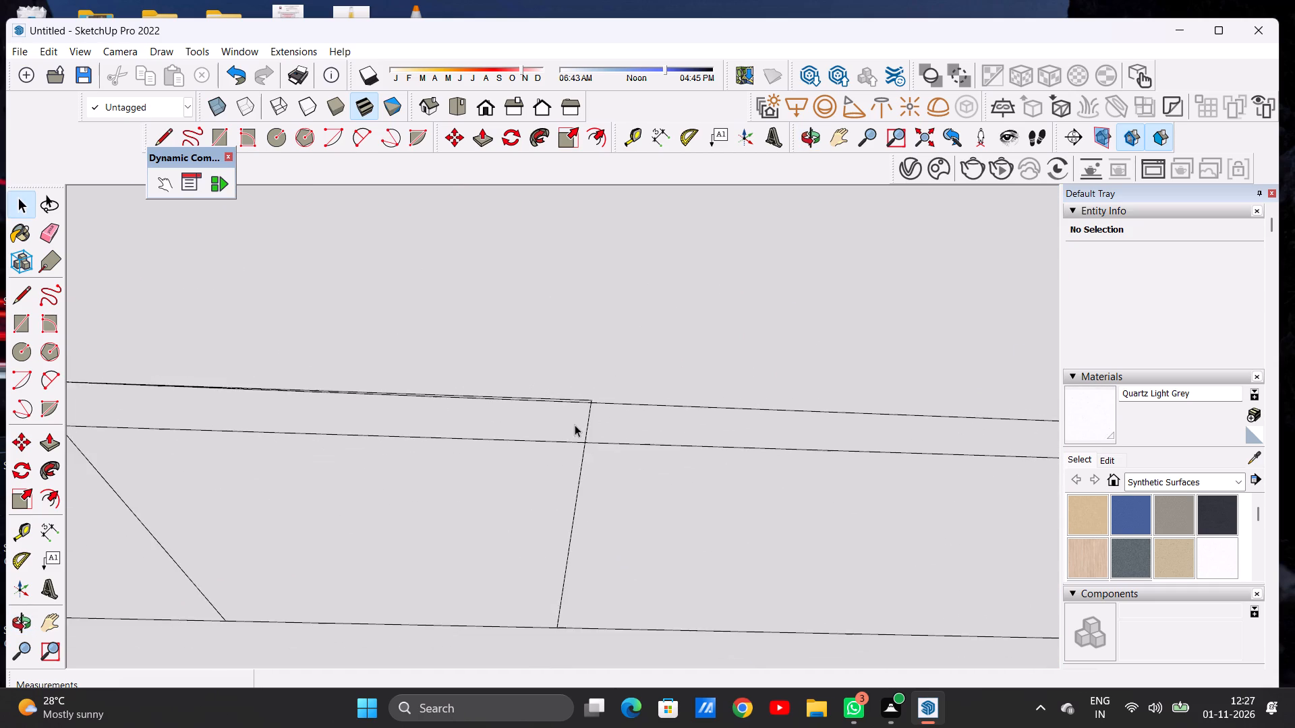
scroll(575, 425, down, 20)
scroll(575, 425, down, 3)
scroll(574, 438, up, 1)
scroll(574, 438, down, 18)
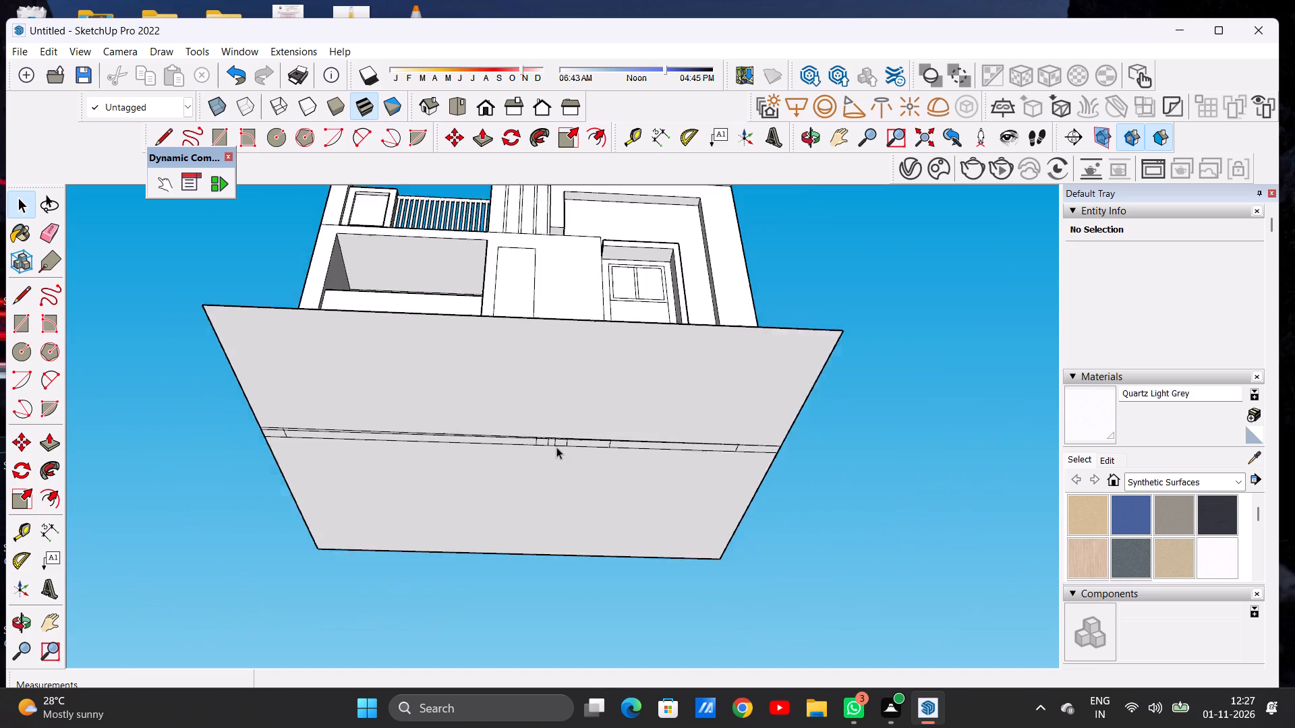
scroll(556, 447, down, 2)
Examine from above the junction of the ground plane with the front steps and pillars, and the plane's outer edge.
middle_drag(538, 386, 534, 530)
middle_drag(540, 444, 540, 548)
middle_drag(540, 500, 540, 506)
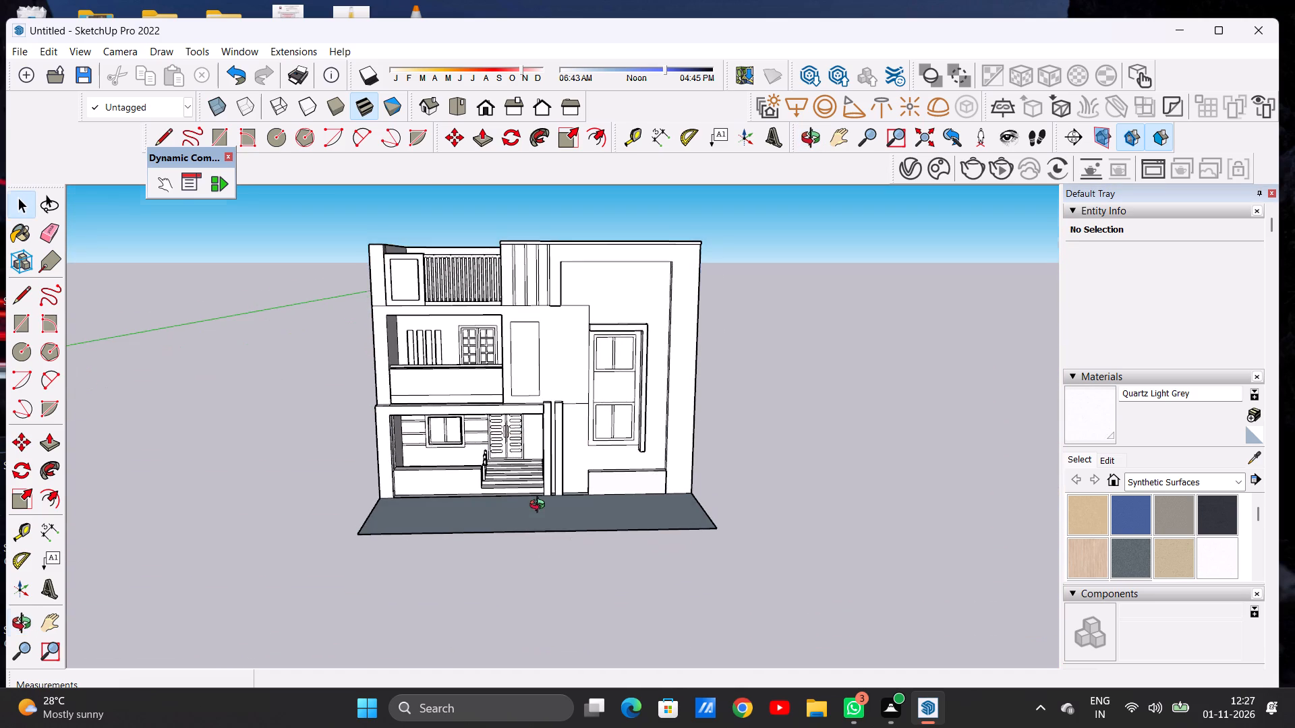
middle_drag(540, 506, 542, 595)
scroll(550, 493, up, 2)
scroll(550, 493, down, 1)
scroll(550, 493, up, 10)
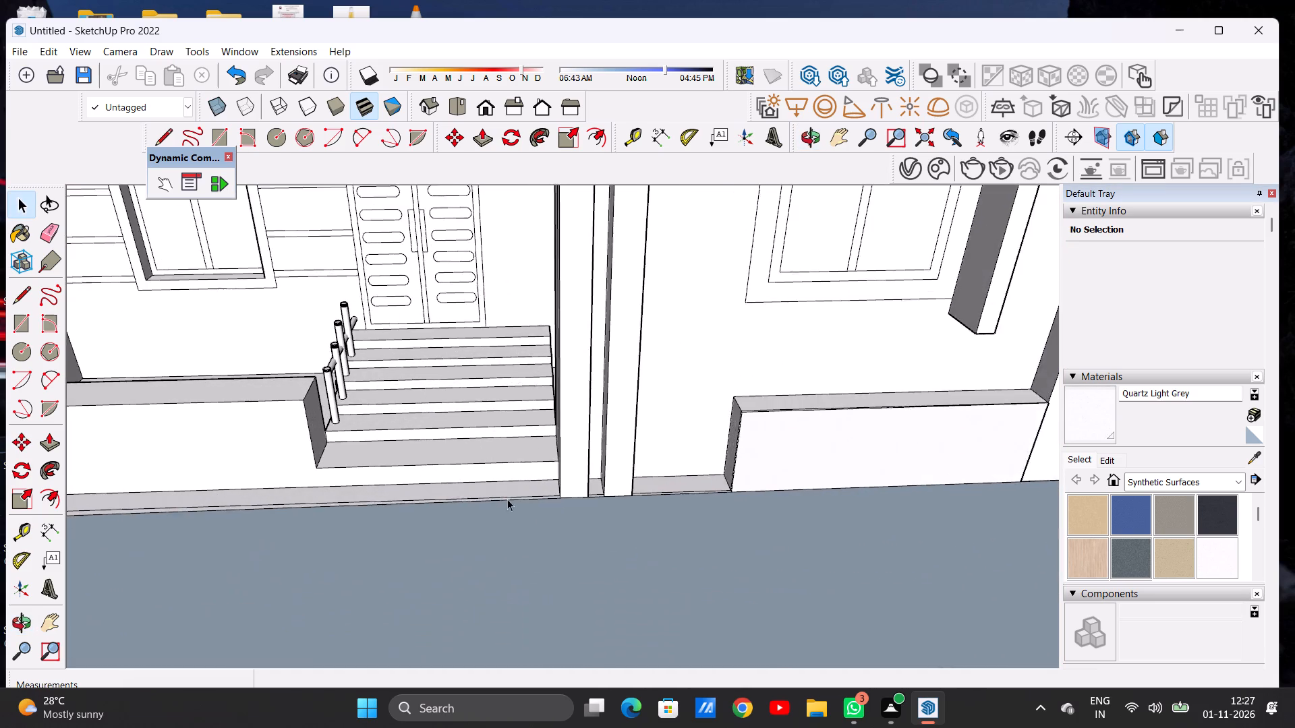
scroll(507, 499, up, 3)
middle_drag(494, 491, 183, 537)
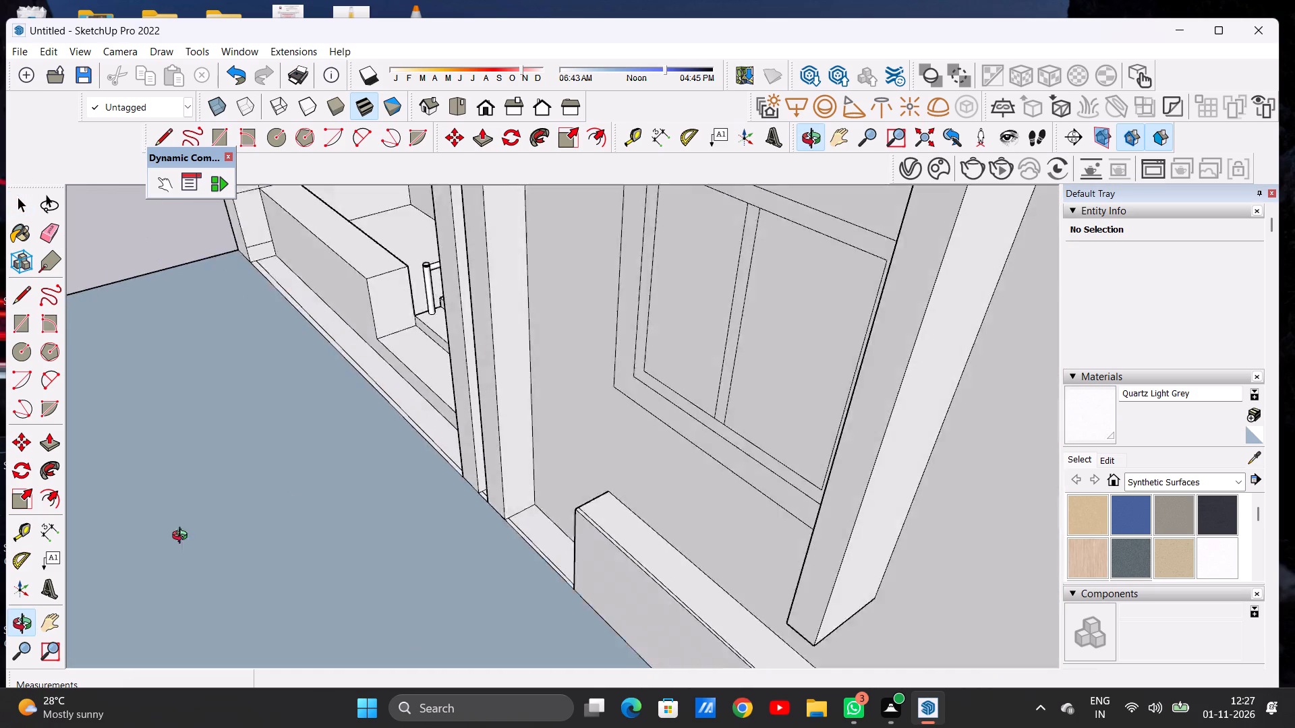
middle_drag(183, 537, 580, 493)
scroll(567, 469, down, 7)
scroll(548, 456, up, 1)
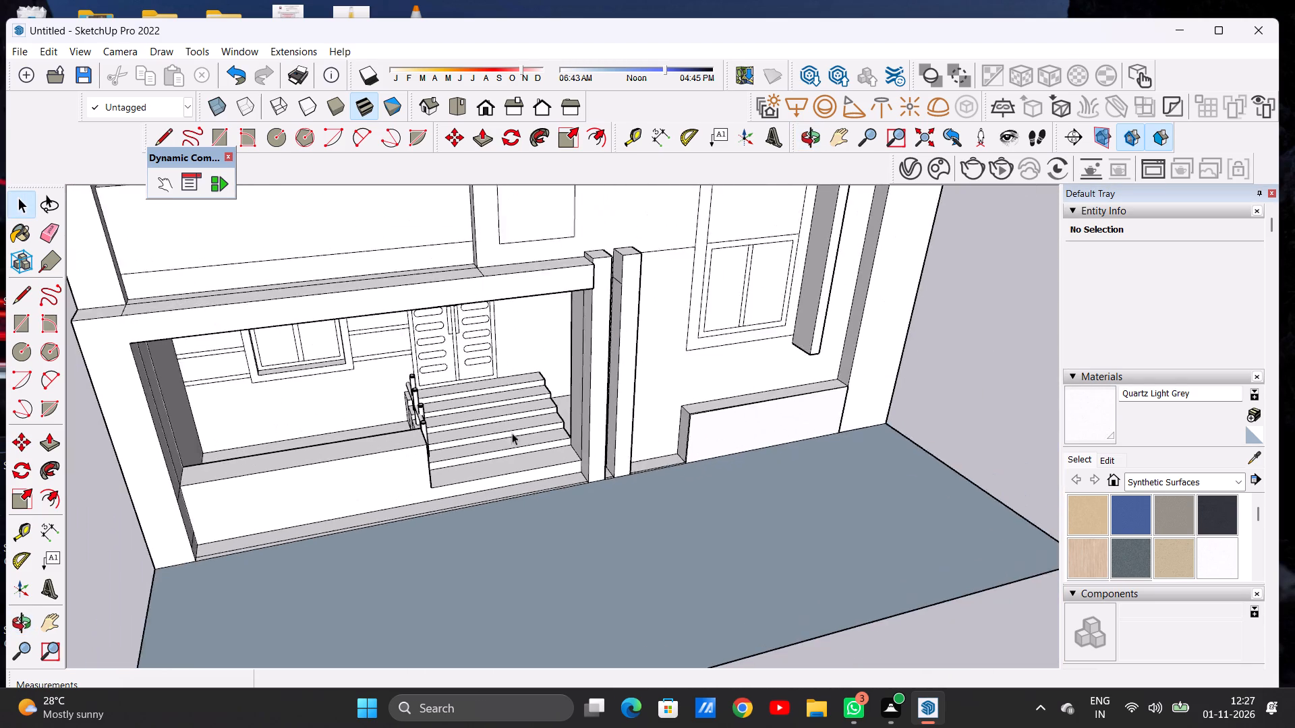
scroll(471, 416, down, 11)
middle_drag(643, 452, 527, 533)
scroll(541, 499, up, 2)
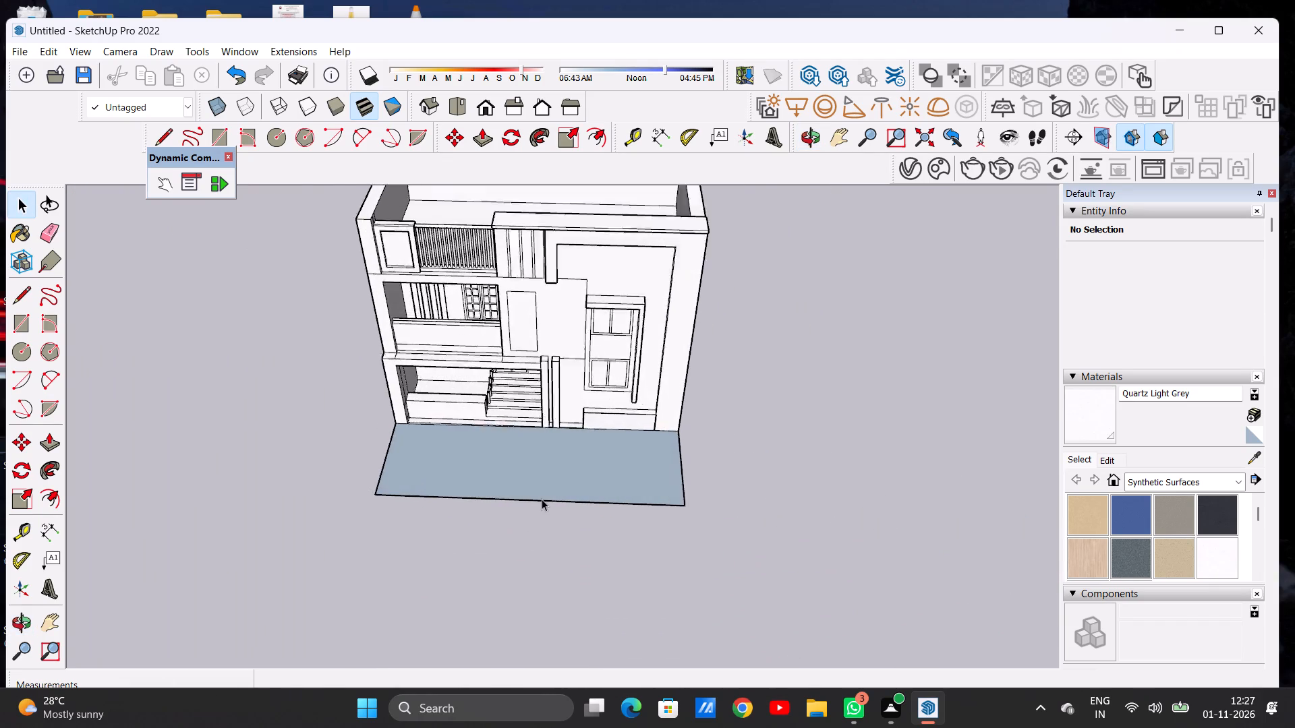
scroll(542, 499, up, 4)
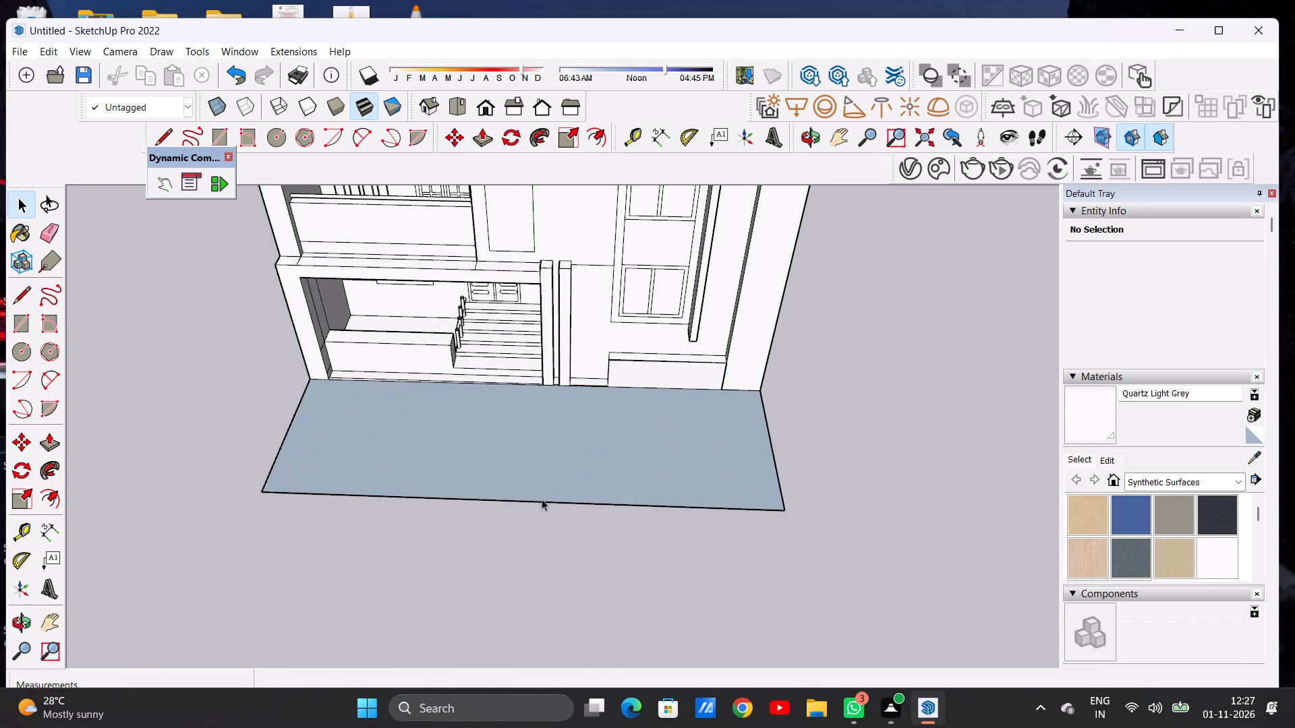
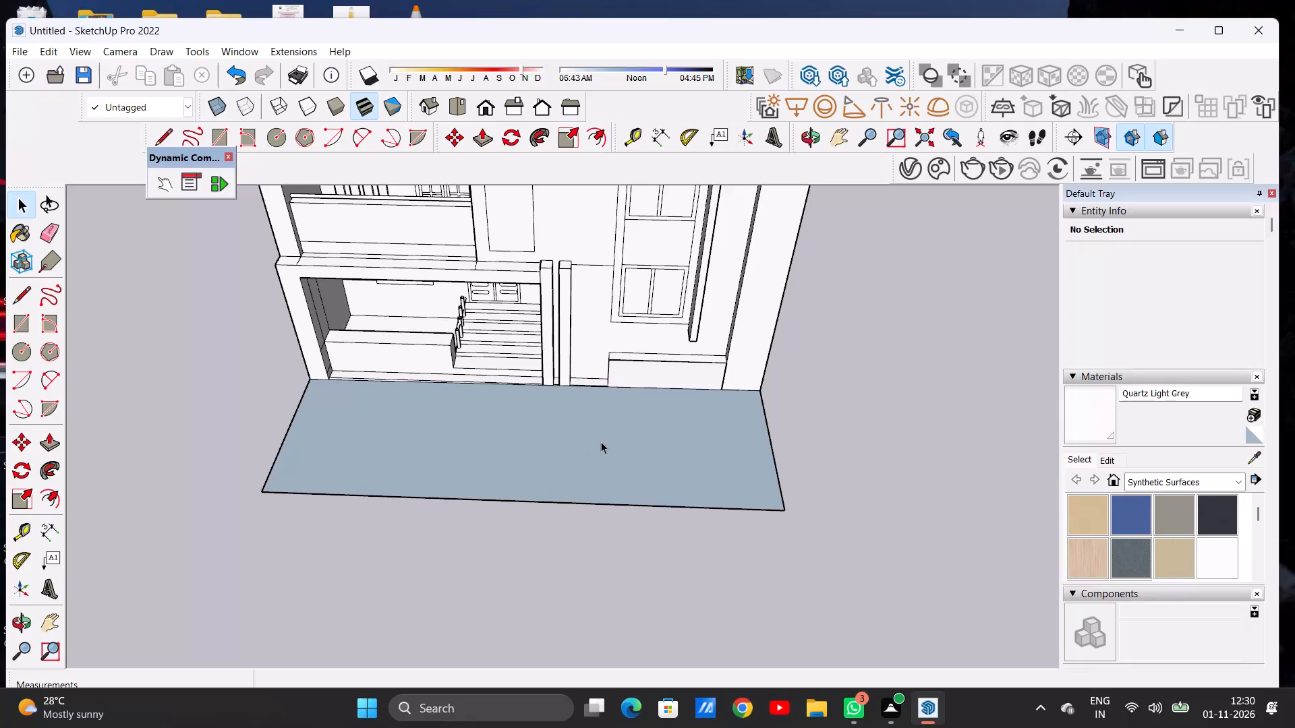
Examine the house front and the merged ground plane from above and from near ground level.
scroll(606, 444, down, 19)
scroll(610, 458, up, 5)
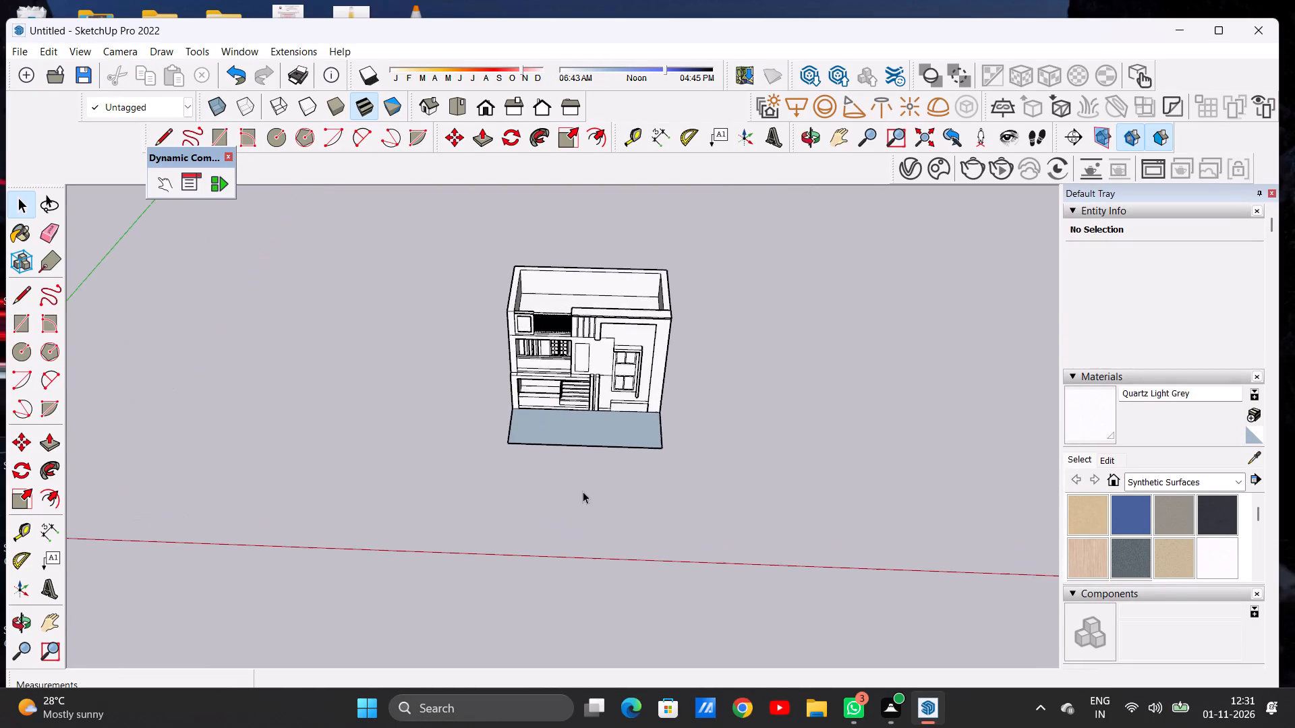
scroll(571, 452, up, 1)
scroll(571, 452, down, 1)
scroll(571, 452, up, 7)
middle_drag(604, 425, 594, 388)
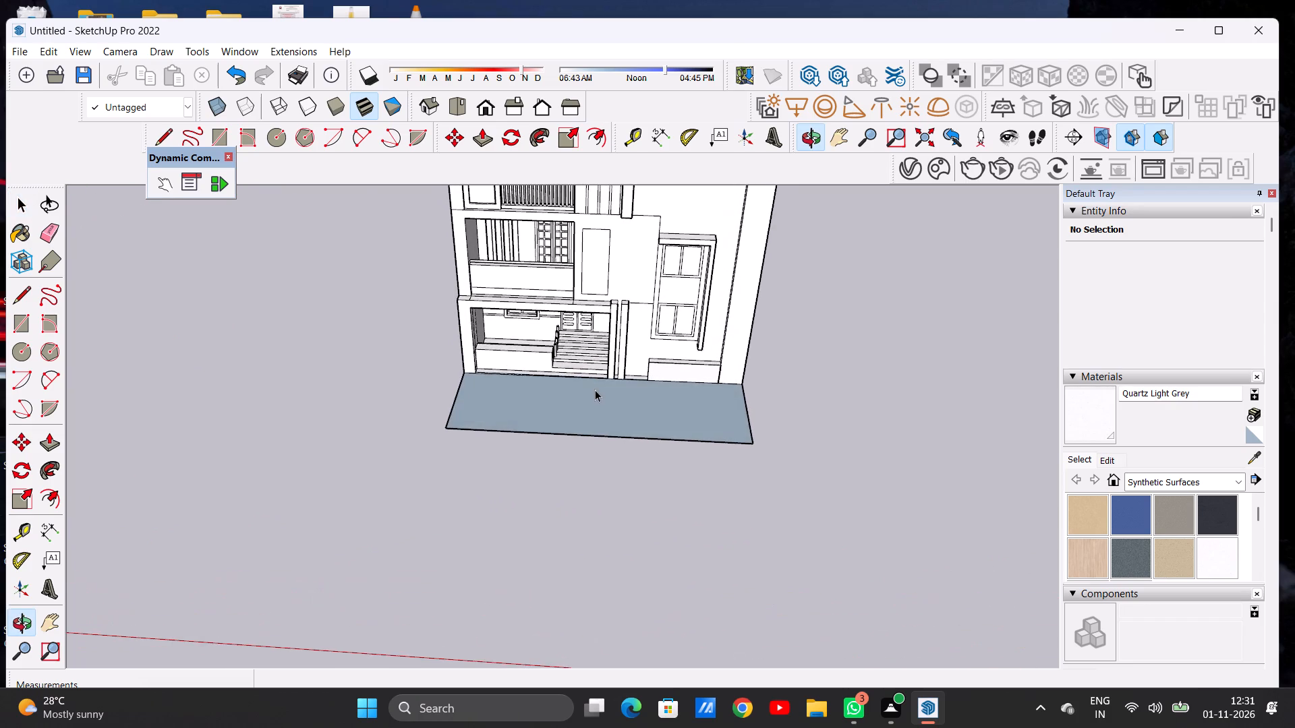
scroll(598, 398, down, 14)
middle_drag(601, 403, 601, 321)
scroll(591, 388, up, 2)
scroll(591, 392, down, 2)
scroll(591, 395, up, 1)
scroll(591, 395, down, 1)
scroll(591, 395, up, 17)
middle_drag(591, 461, 473, 381)
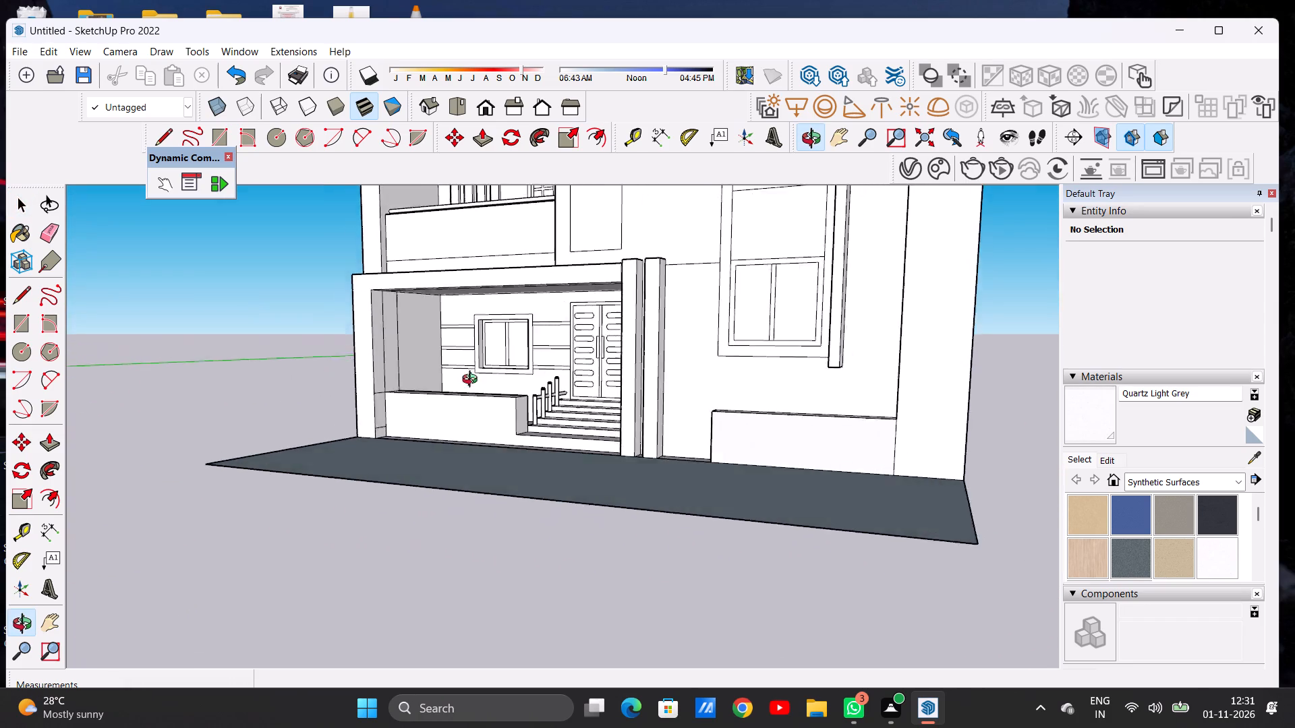
Erase the two vertical and two short horizontal leftover lines on the porch's inner side wall beside the low parapet.
middle_drag(473, 381, 461, 526)
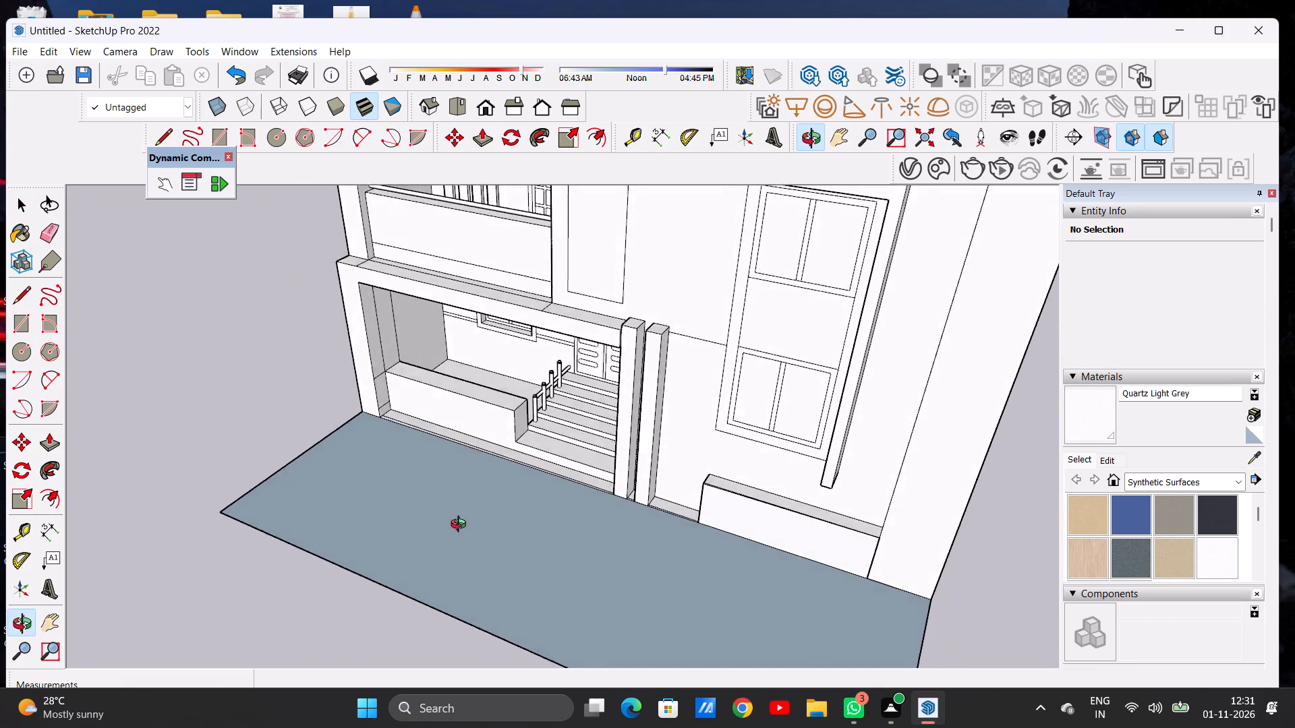
middle_drag(461, 526, 554, 526)
scroll(554, 526, down, 3)
scroll(414, 391, up, 5)
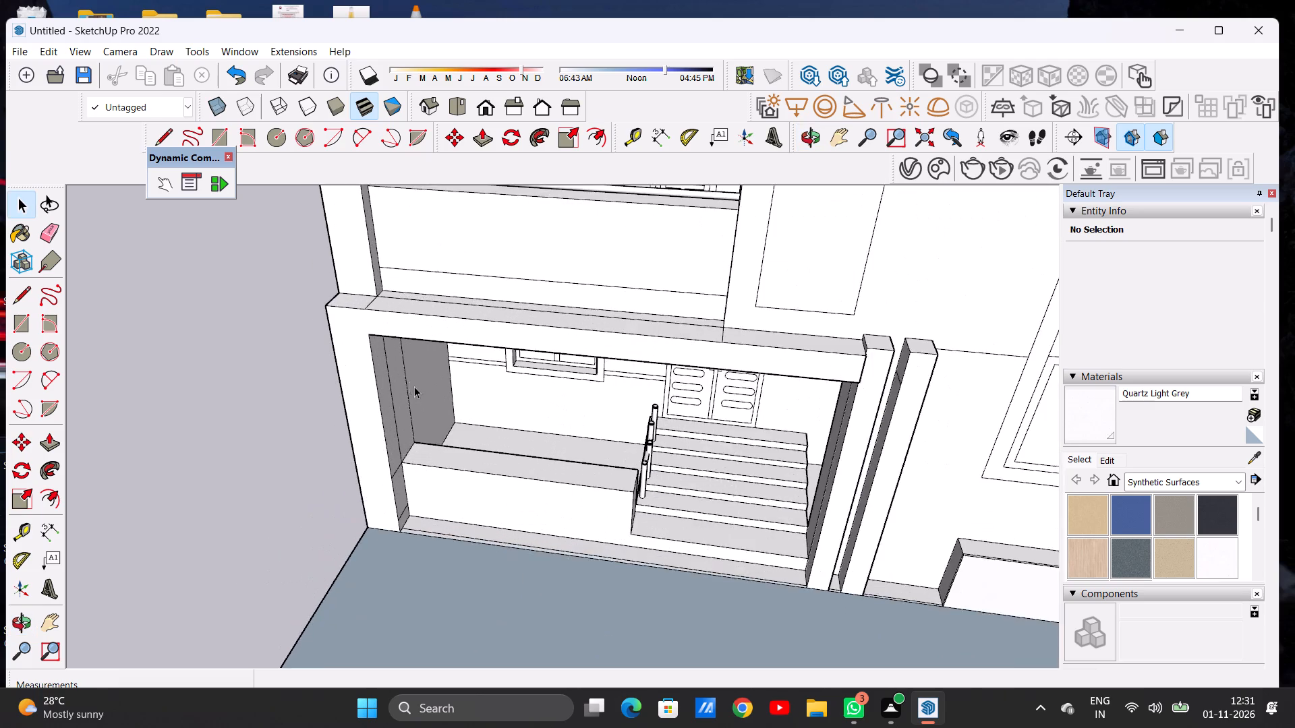
scroll(414, 386, up, 6)
middle_drag(418, 421, 367, 292)
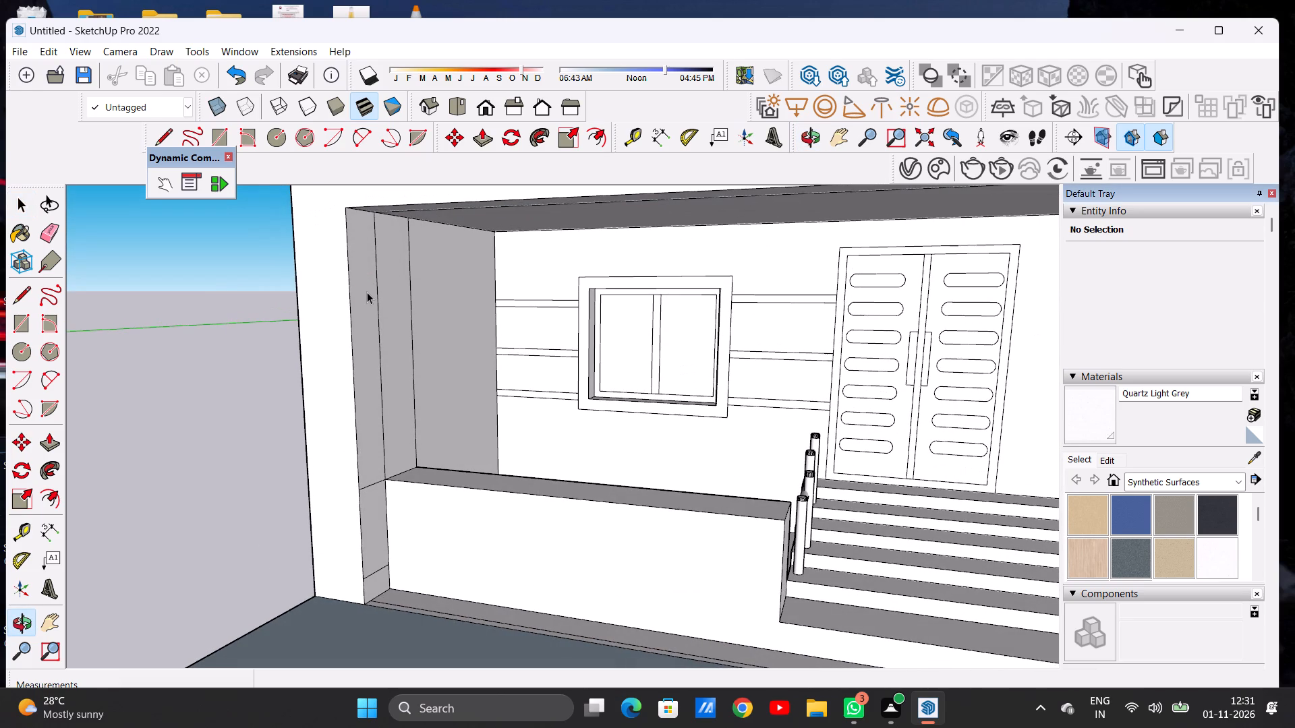
key(e)
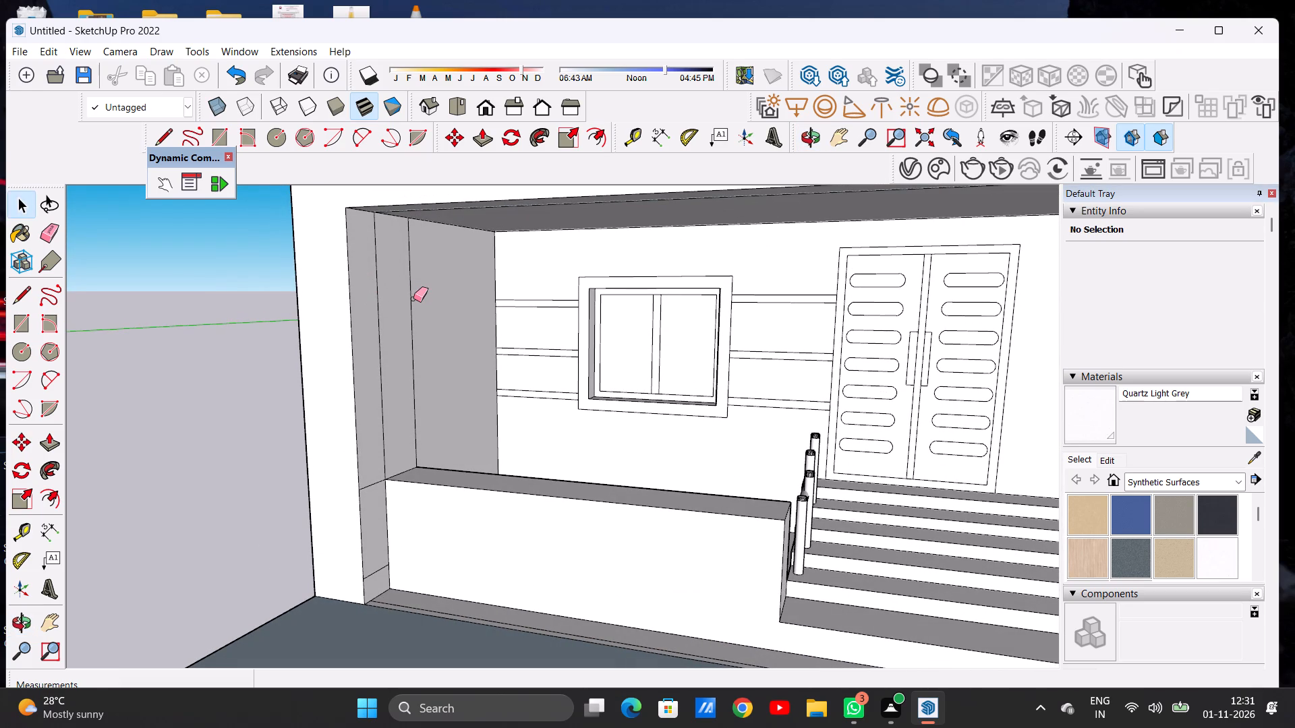
drag(413, 299, 401, 304)
click(380, 324)
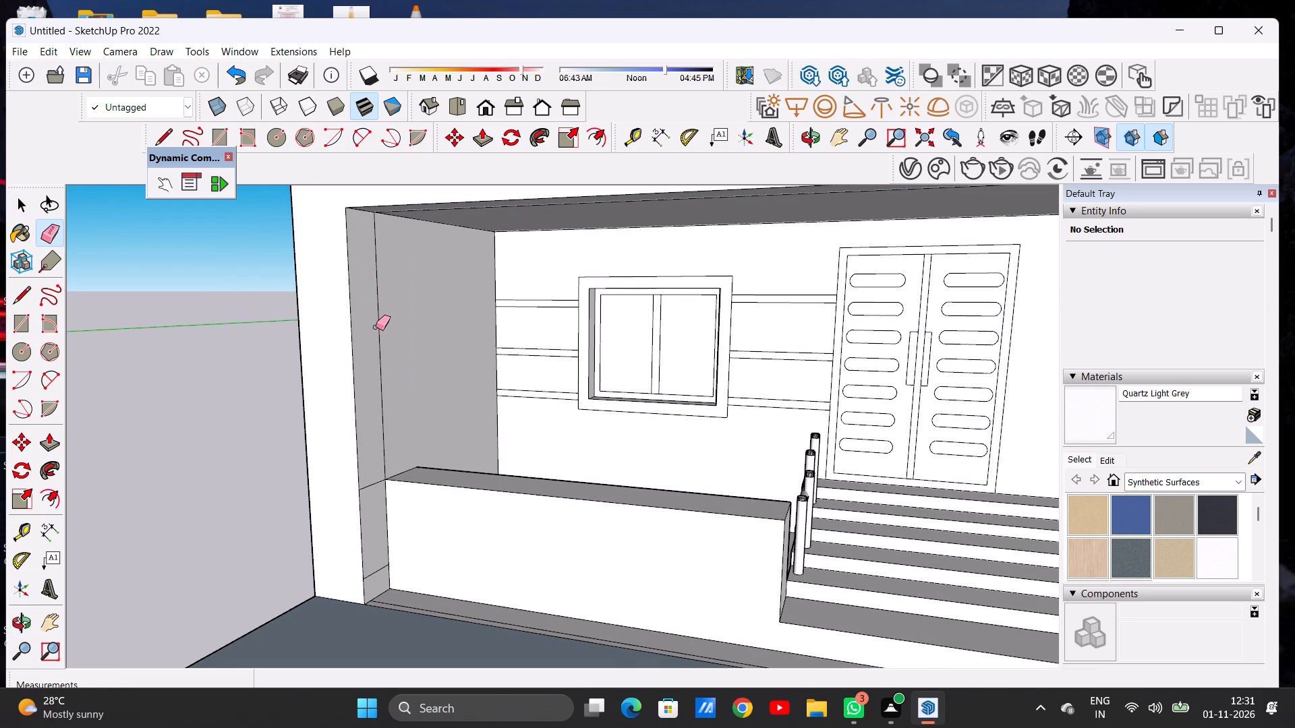
scroll(451, 342, down, 6)
scroll(423, 428, down, 1)
scroll(423, 433, up, 8)
scroll(422, 474, down, 1)
scroll(422, 474, up, 4)
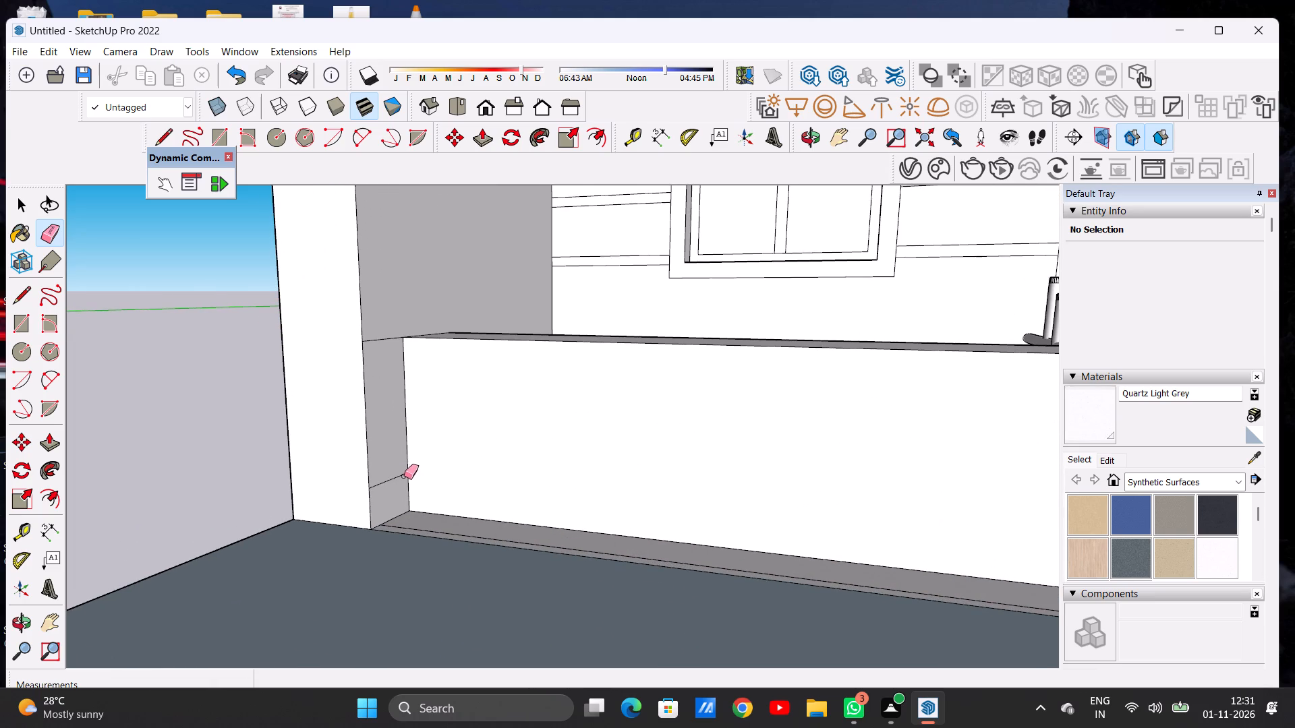
click(388, 479)
drag(369, 337, 372, 344)
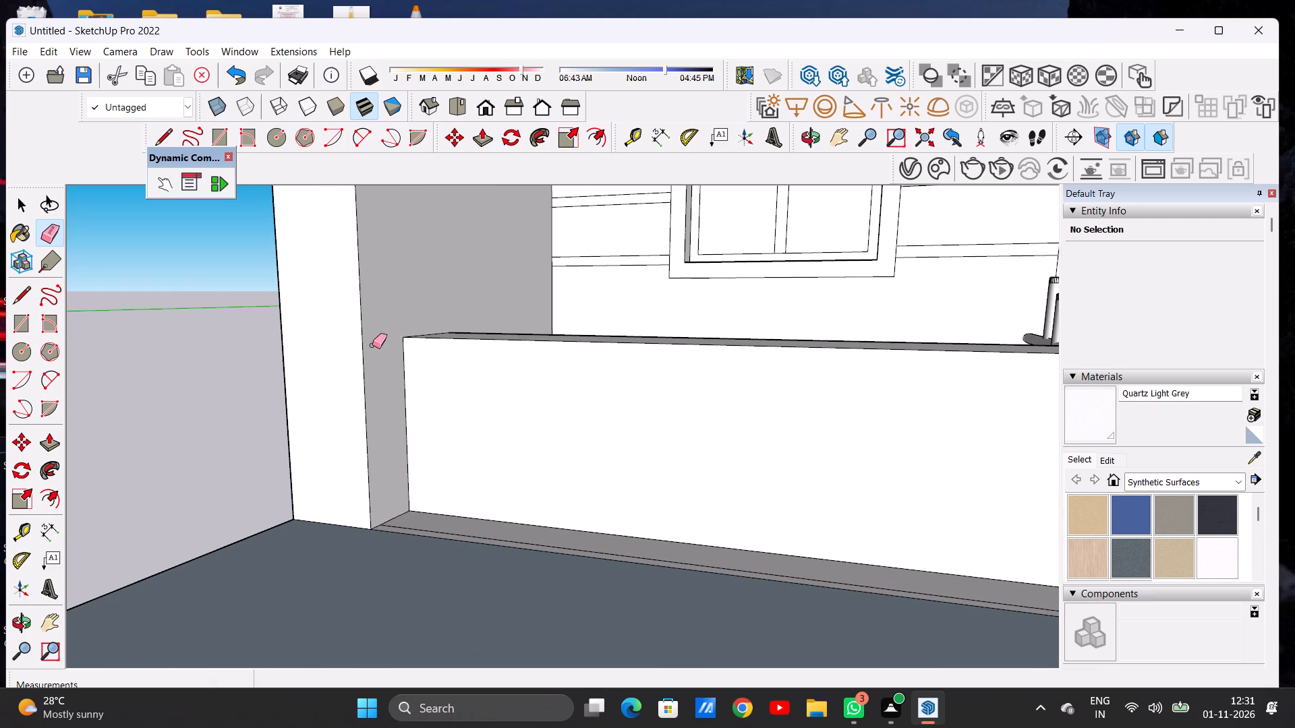
key(space)
Examine the whole front elevation and the ground plane from eye level and from above.
scroll(409, 375, down, 5)
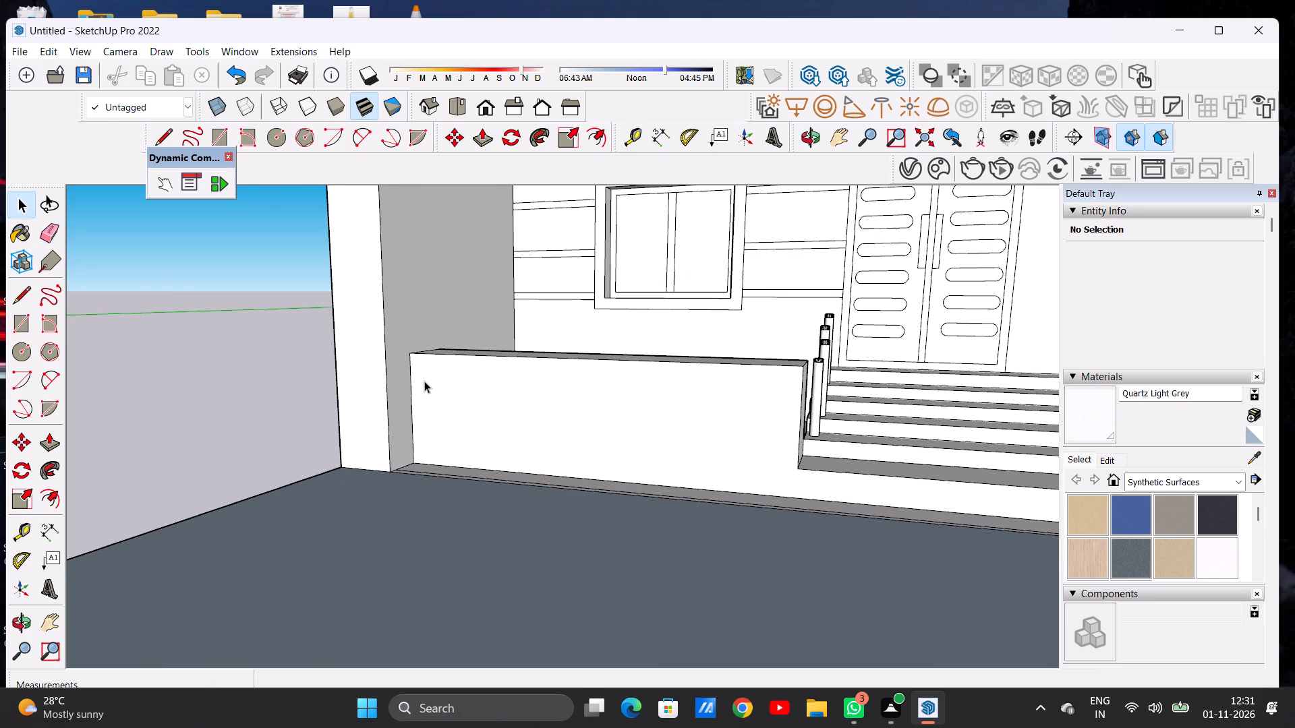
scroll(449, 387, down, 6)
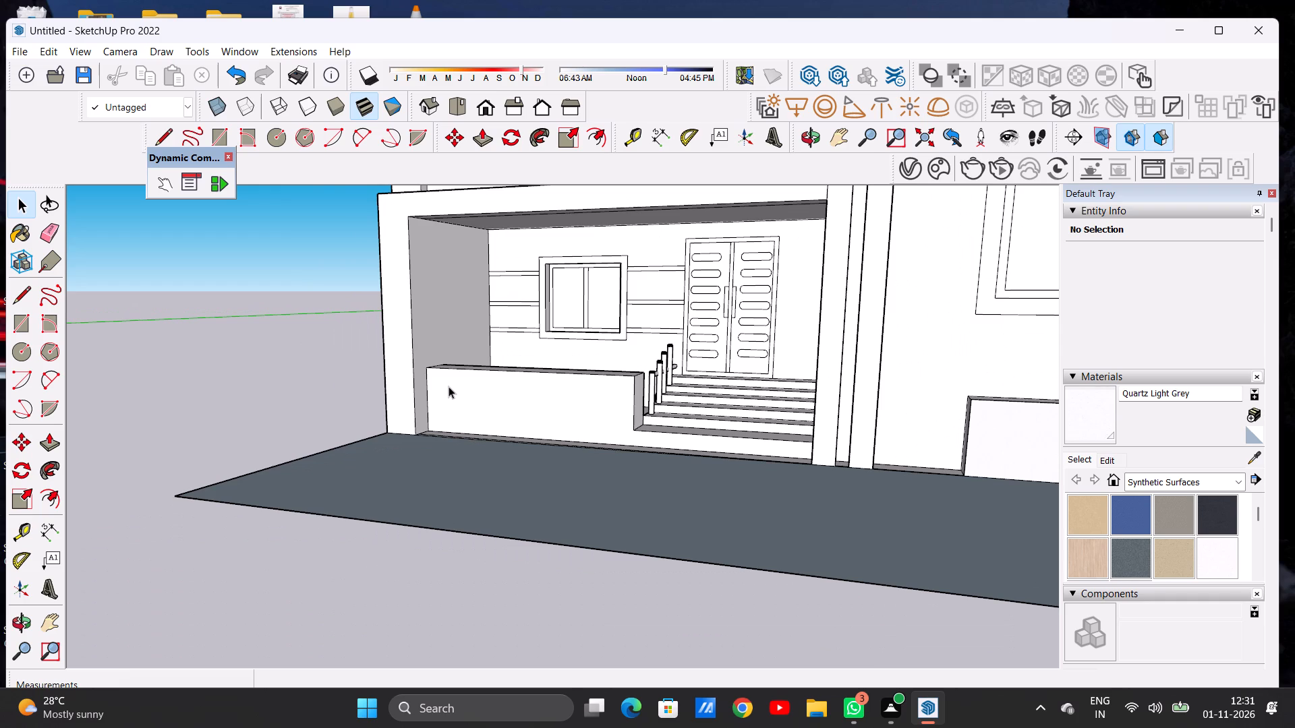
scroll(443, 388, down, 2)
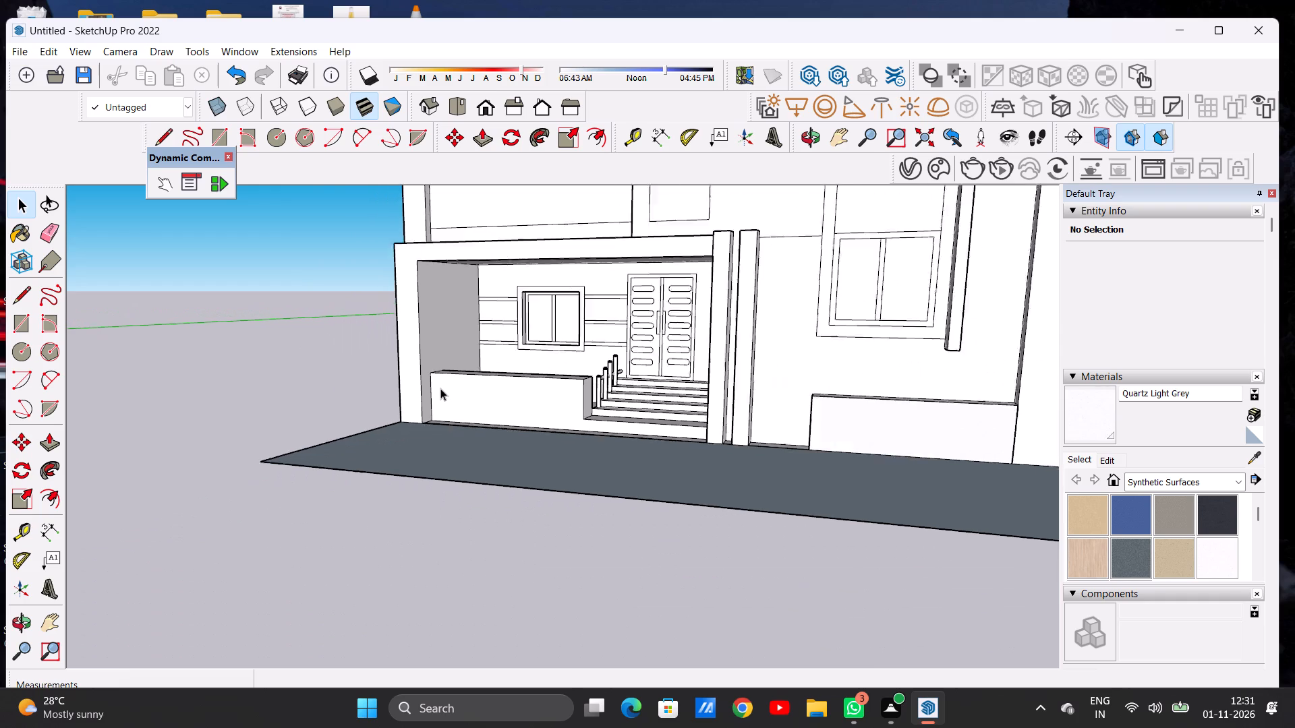
scroll(440, 388, down, 3)
middle_drag(407, 408, 527, 426)
scroll(432, 423, down, 6)
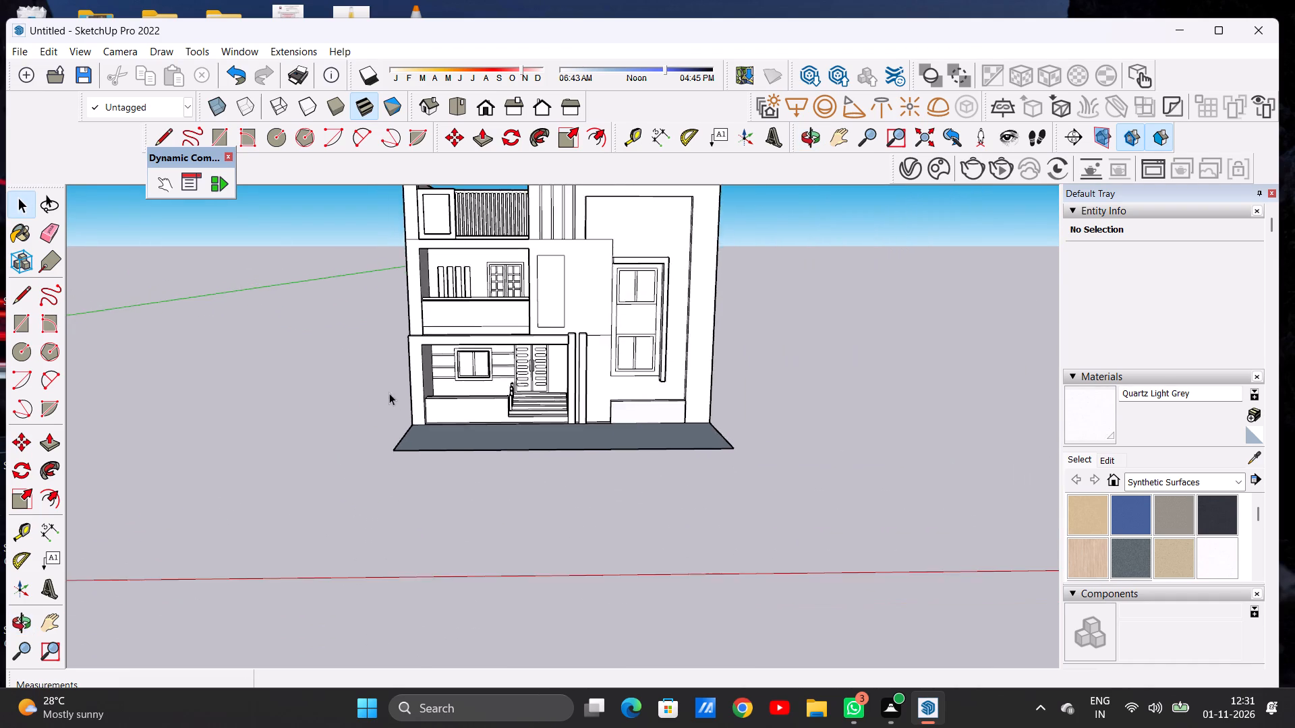
scroll(389, 394, down, 4)
scroll(482, 411, up, 6)
scroll(542, 417, down, 6)
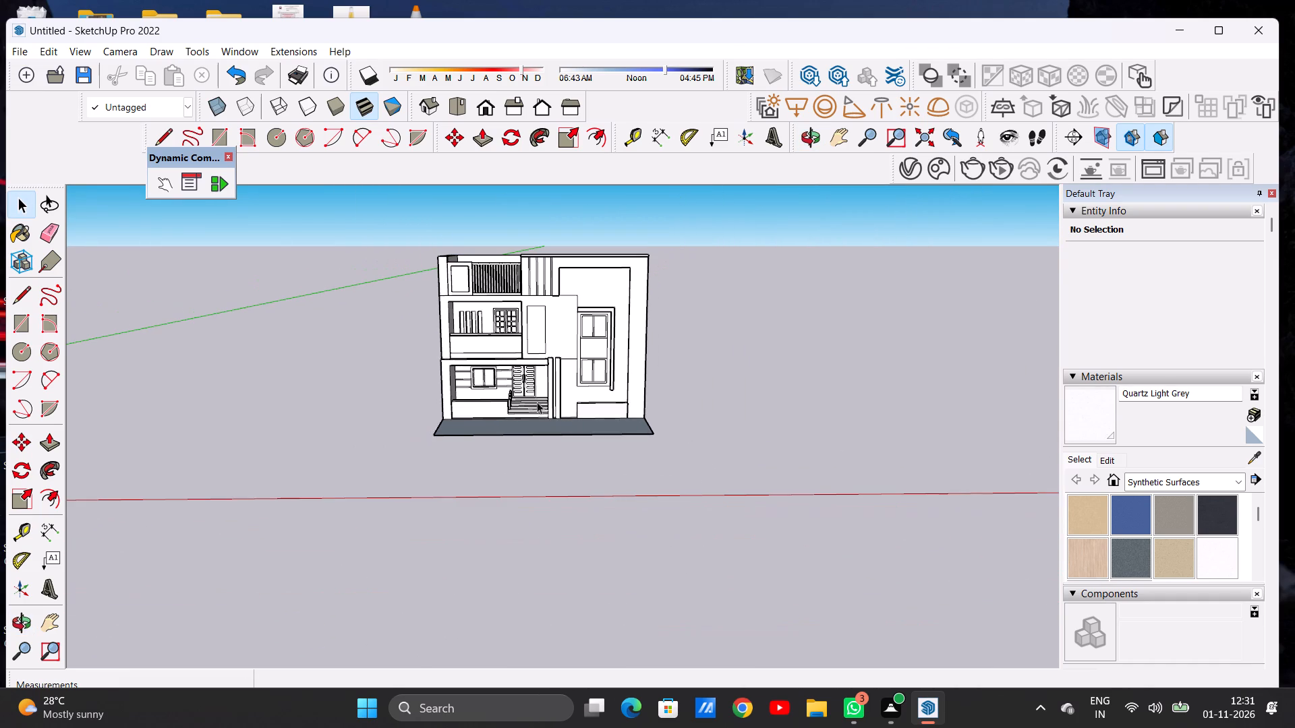
middle_drag(545, 407, 533, 458)
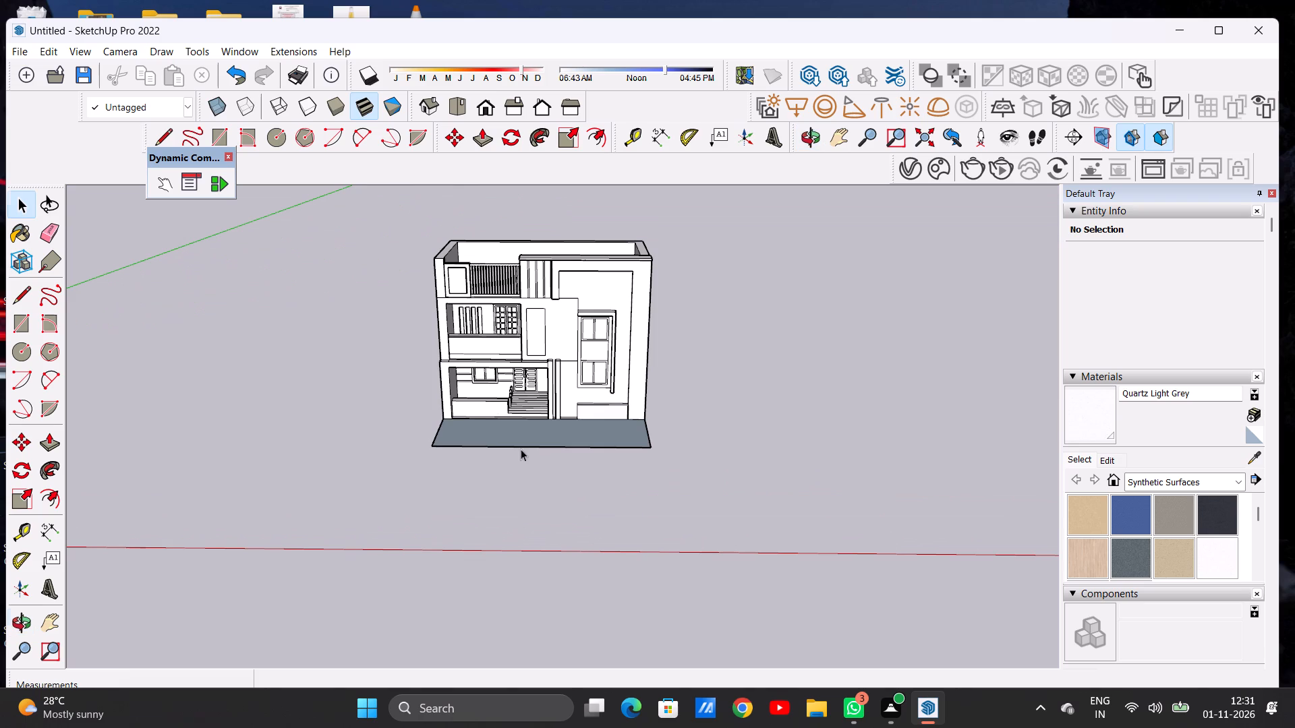
Paint the main entrance door's frame with Wood Veneer 01 from the Wood materials.
scroll(520, 380, up, 15)
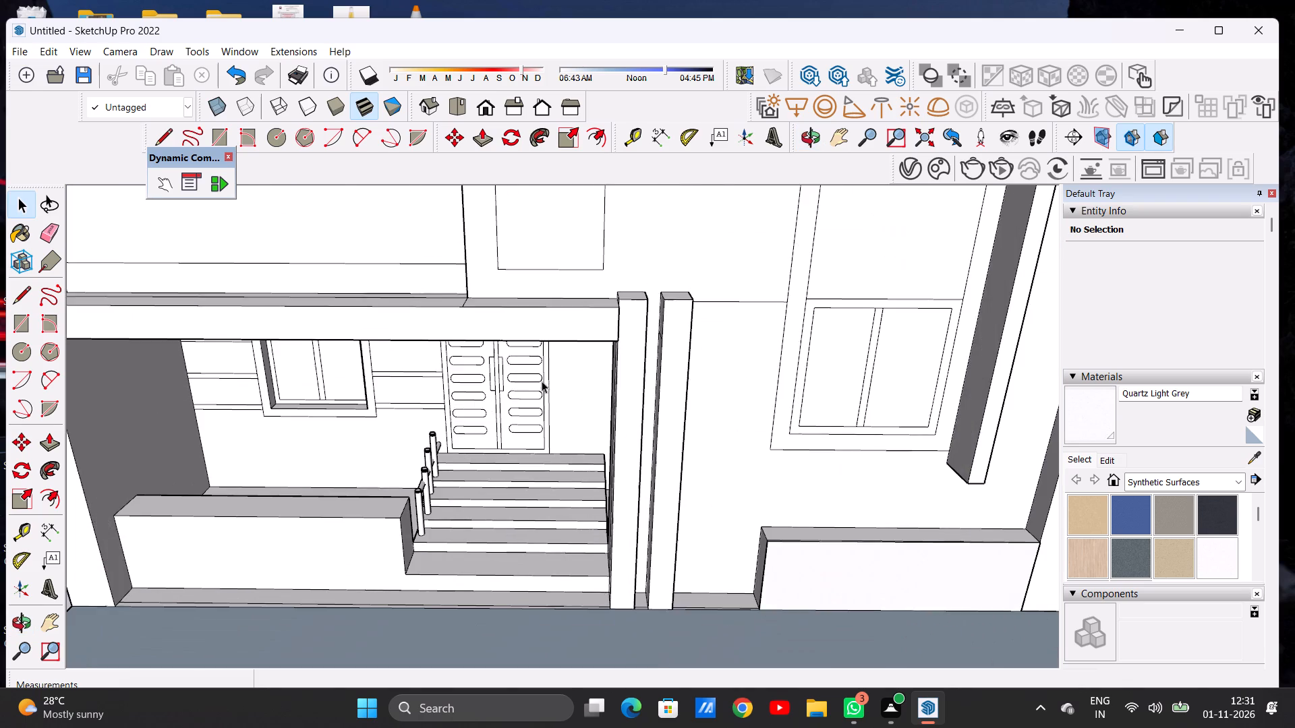
middle_drag(532, 413, 523, 327)
scroll(527, 423, up, 8)
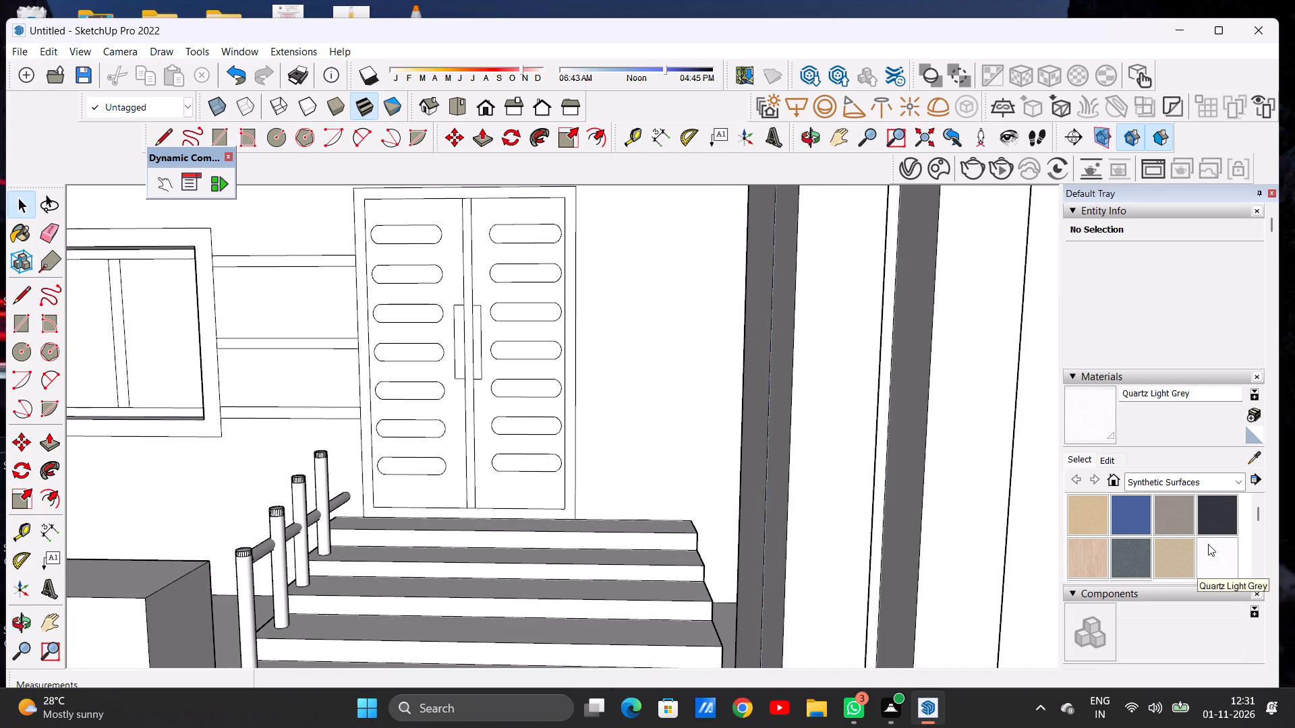
click(1139, 479)
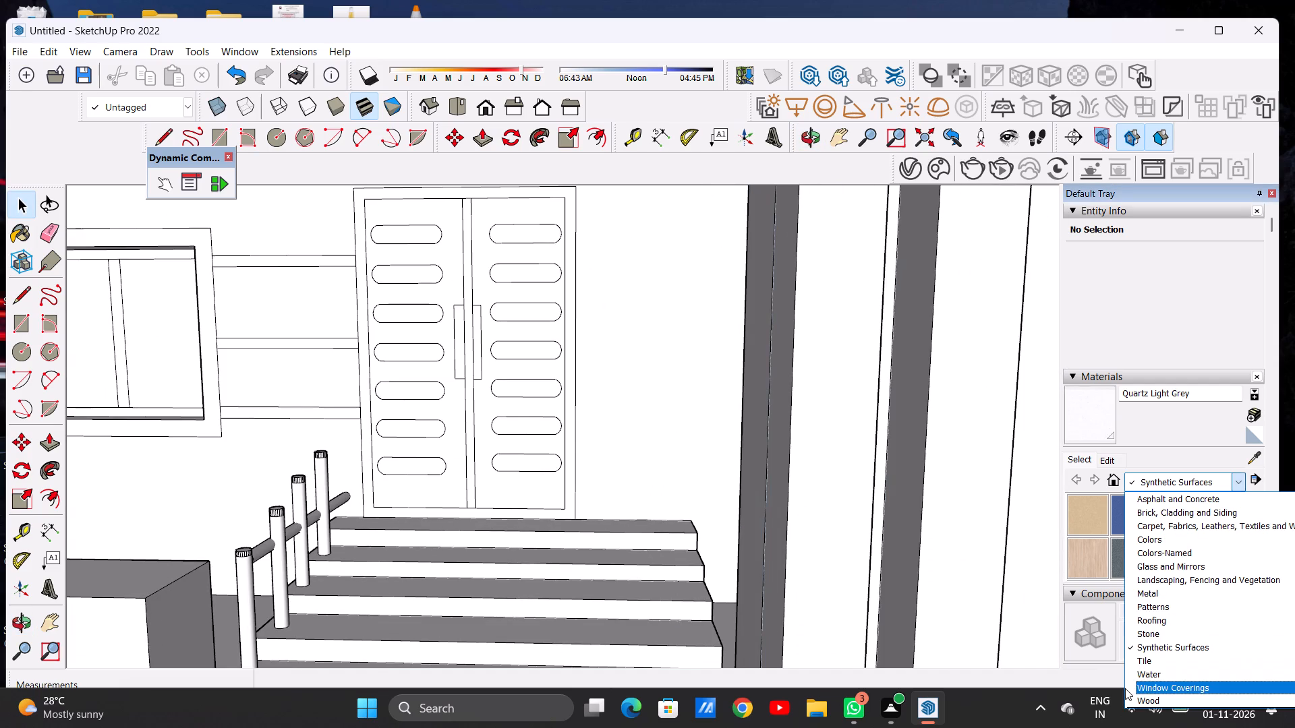
click(1137, 695)
scroll(1165, 555, down, 2)
click(1176, 525)
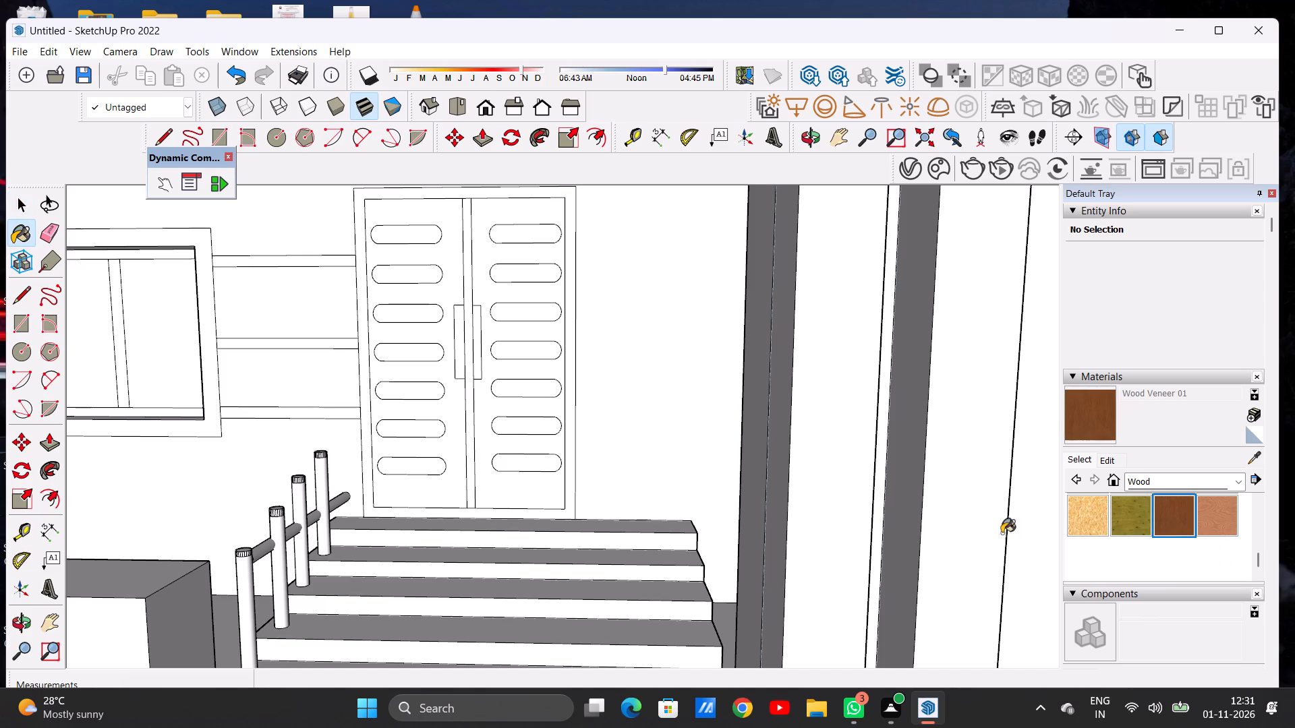
scroll(570, 514, up, 9)
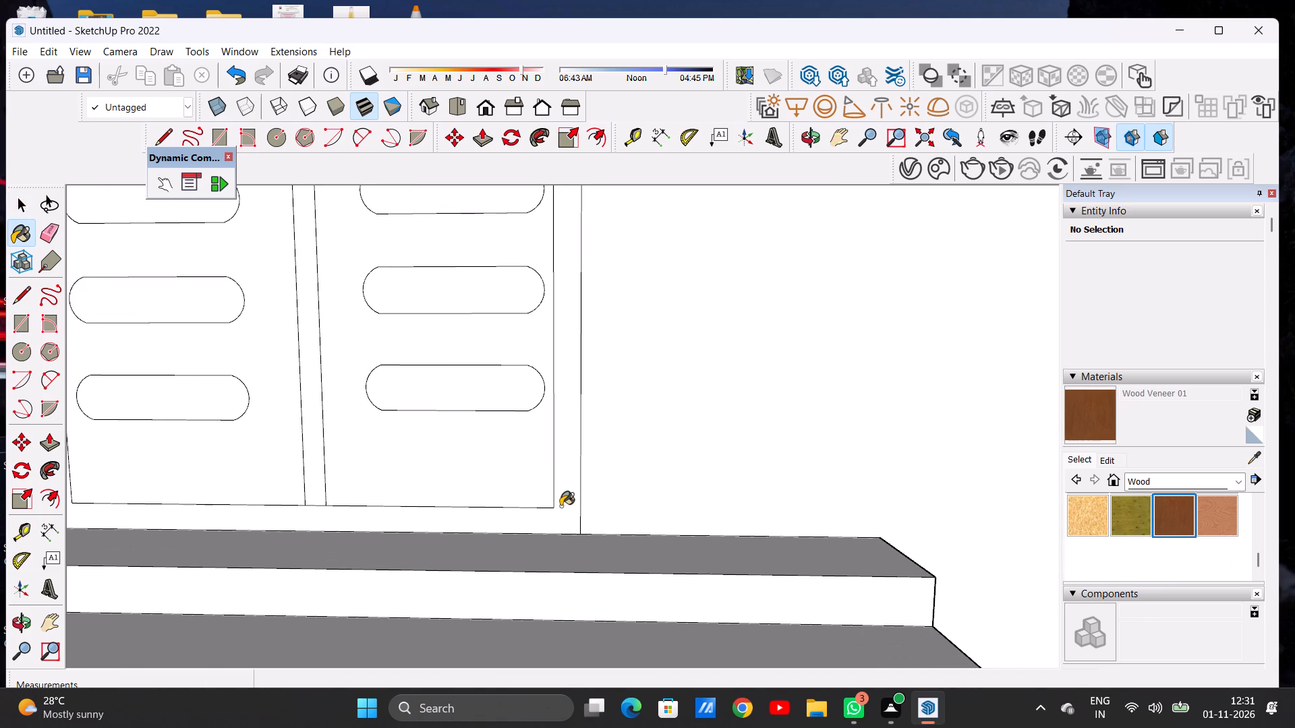
click(560, 506)
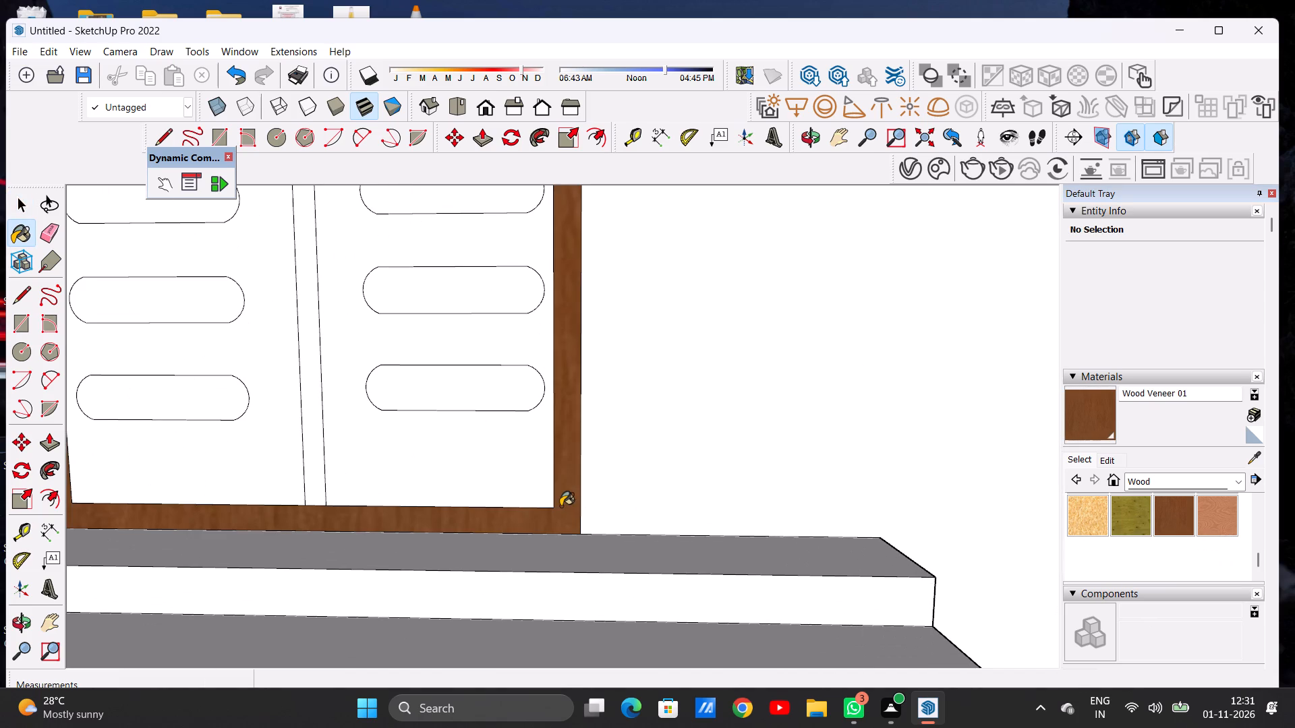
Darken the Wood Veneer 01 material on the door frame by lowering its colour brightness.
scroll(562, 506, down, 11)
scroll(531, 483, up, 1)
scroll(515, 477, down, 5)
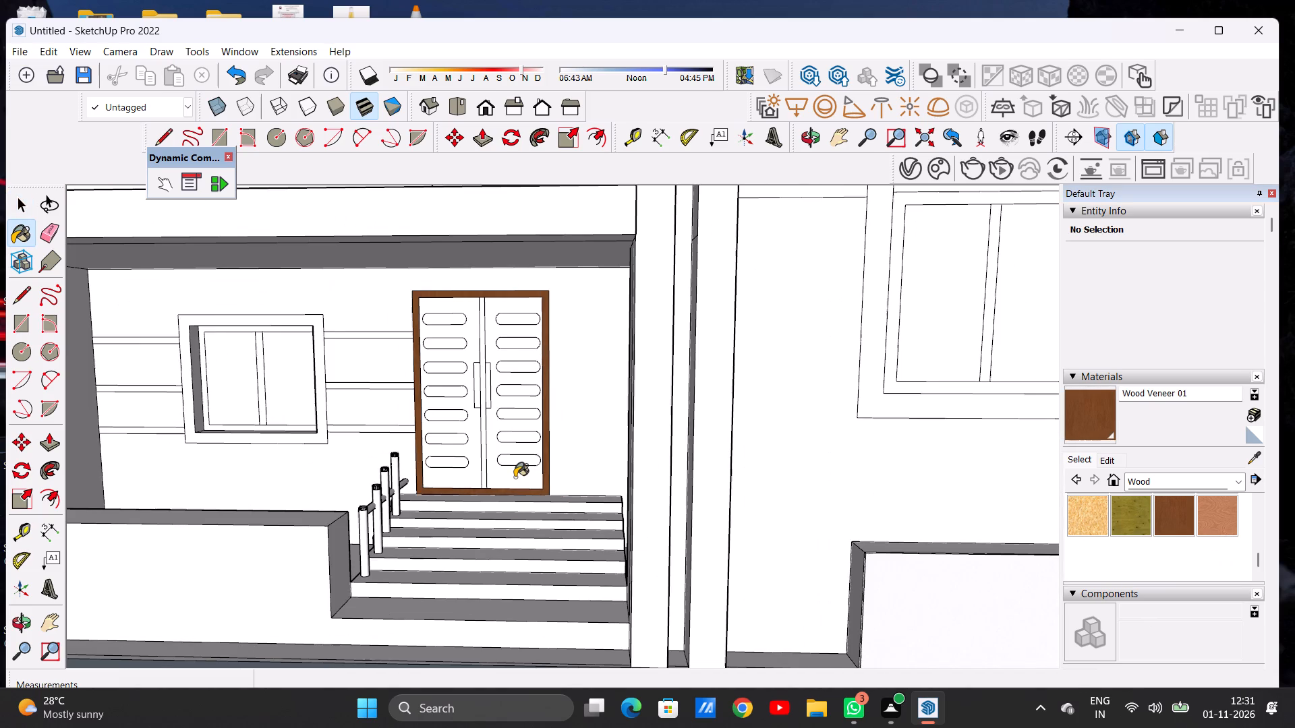
scroll(523, 509, up, 4)
scroll(523, 509, down, 1)
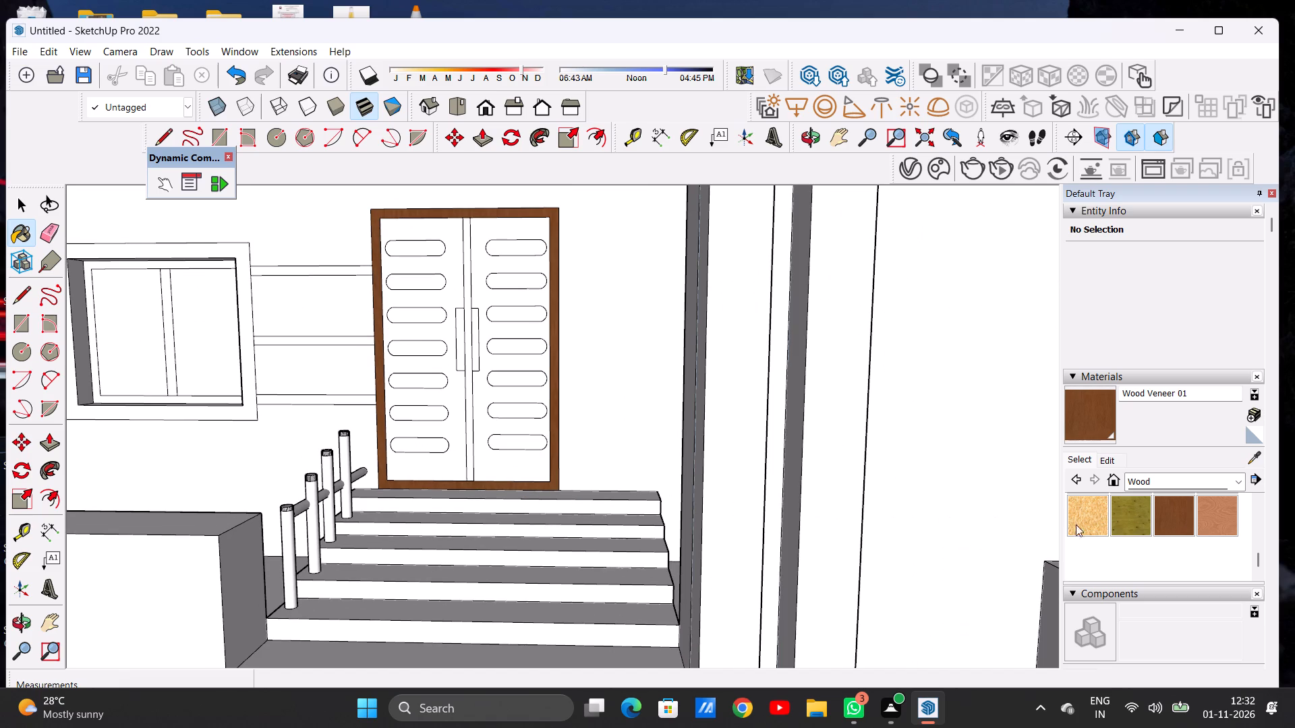
click(1110, 463)
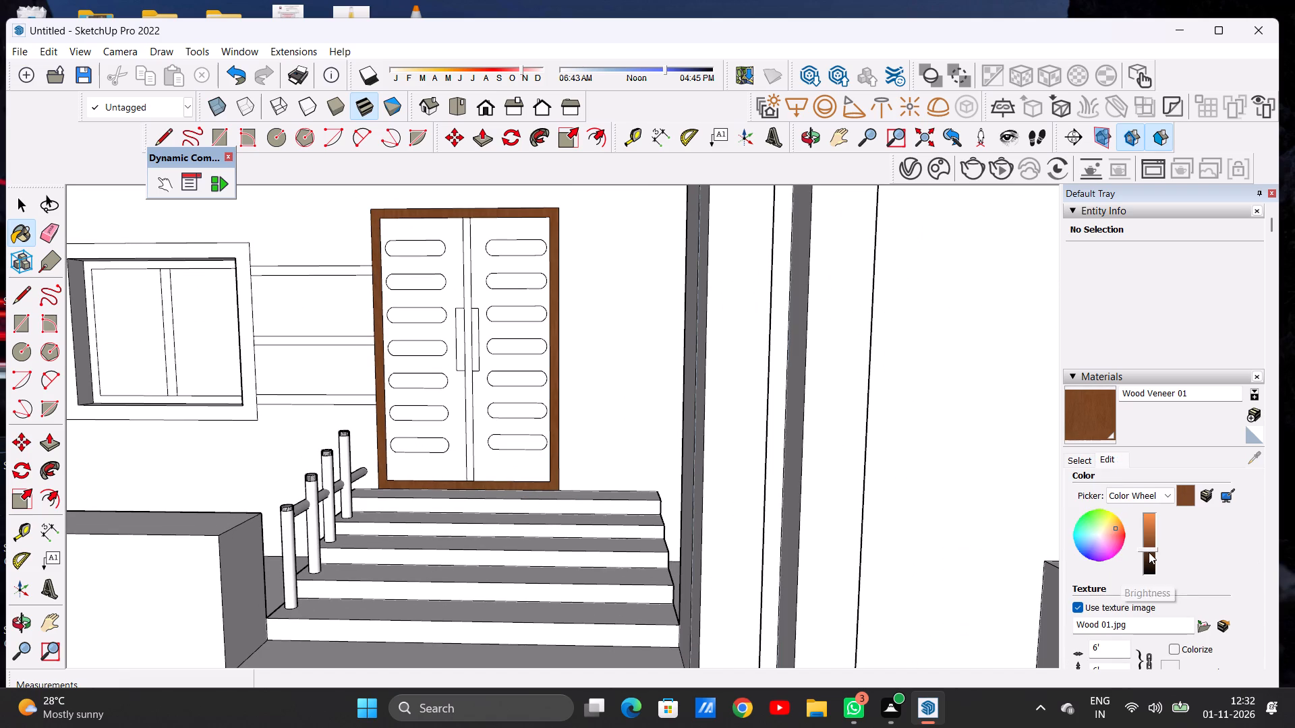
click(1149, 552)
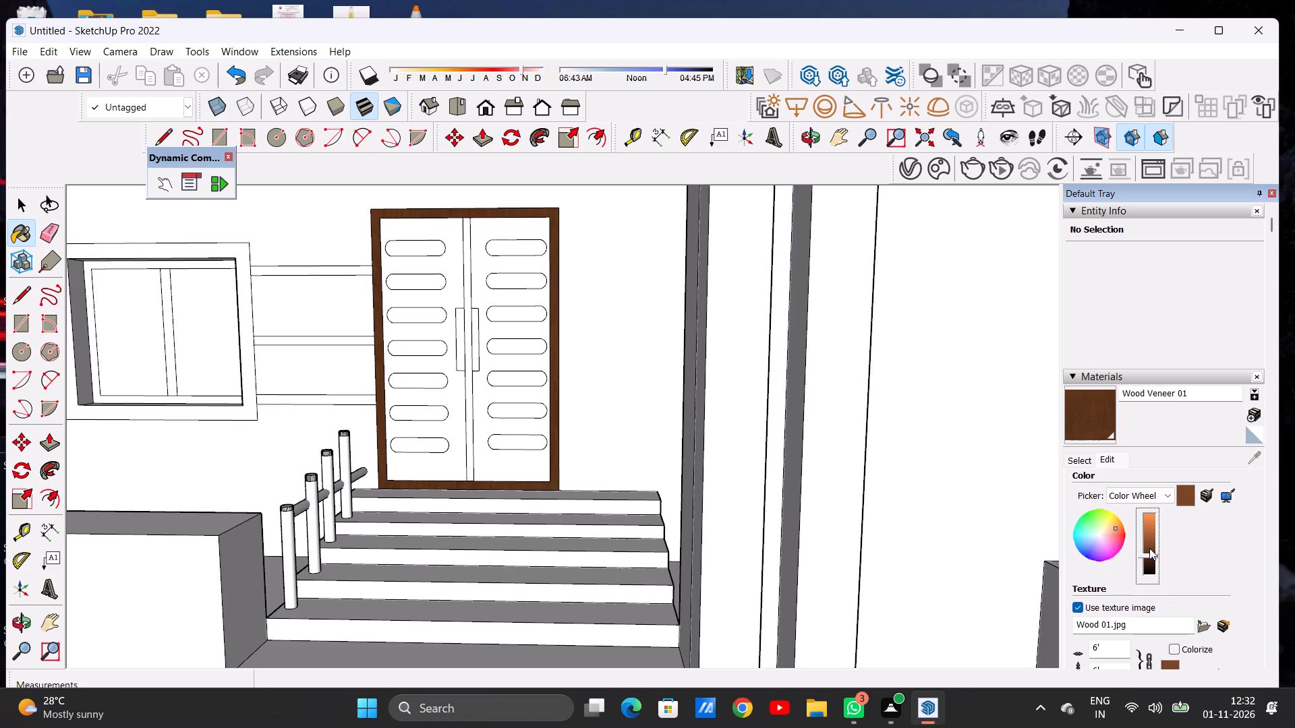
click(1147, 550)
Paint both main door leaves and the narrow strip between them with Wood Cherry Original.
scroll(1124, 429, up, 2)
click(1082, 458)
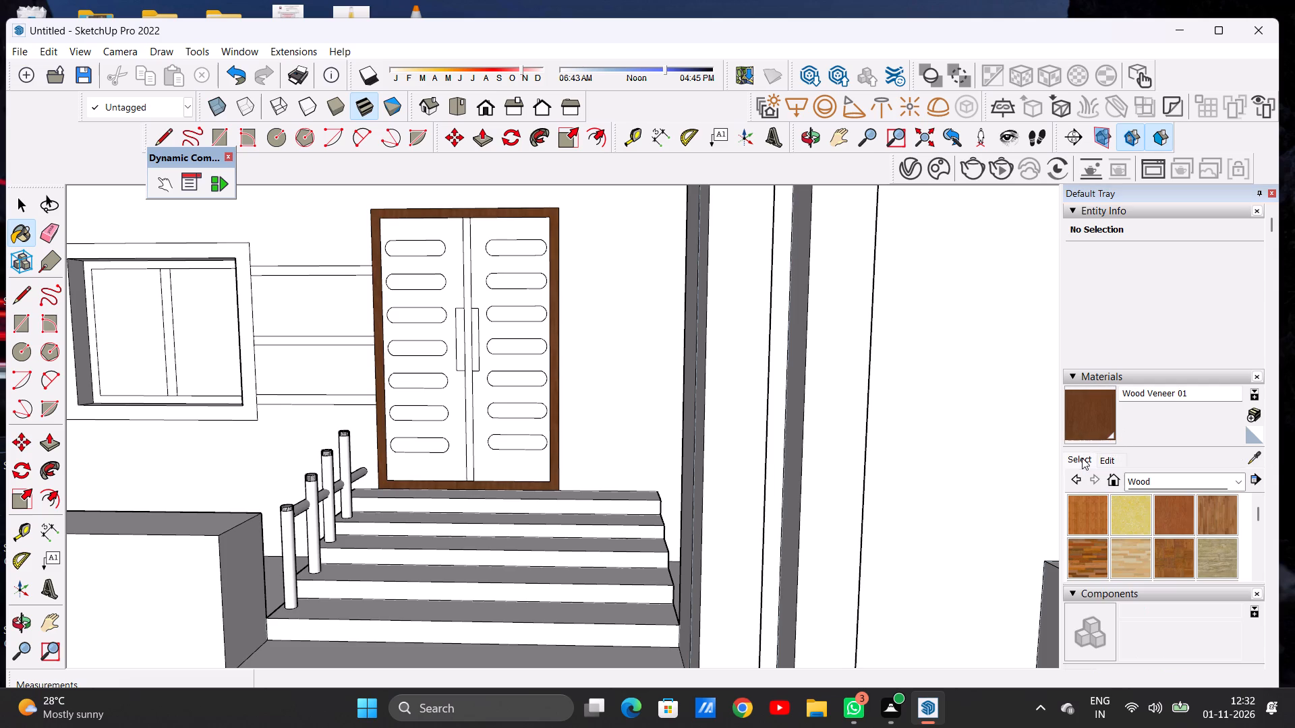
click(1173, 518)
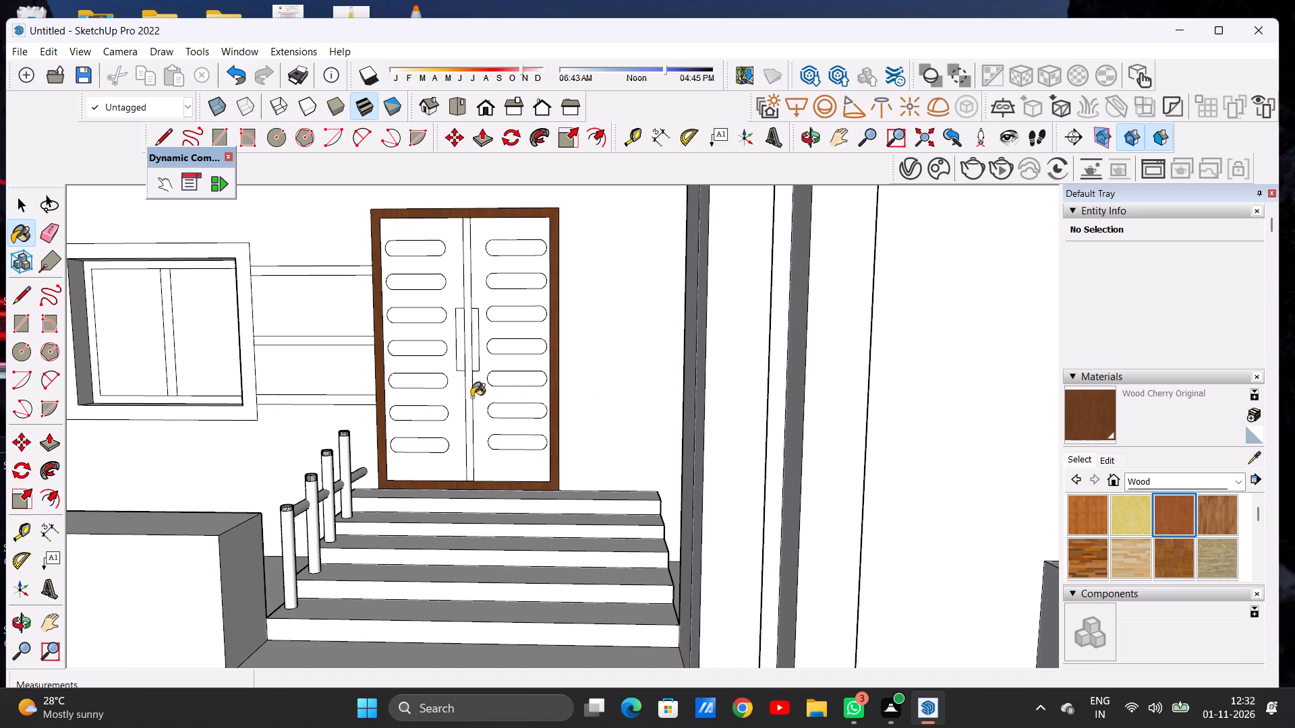
click(455, 410)
click(484, 397)
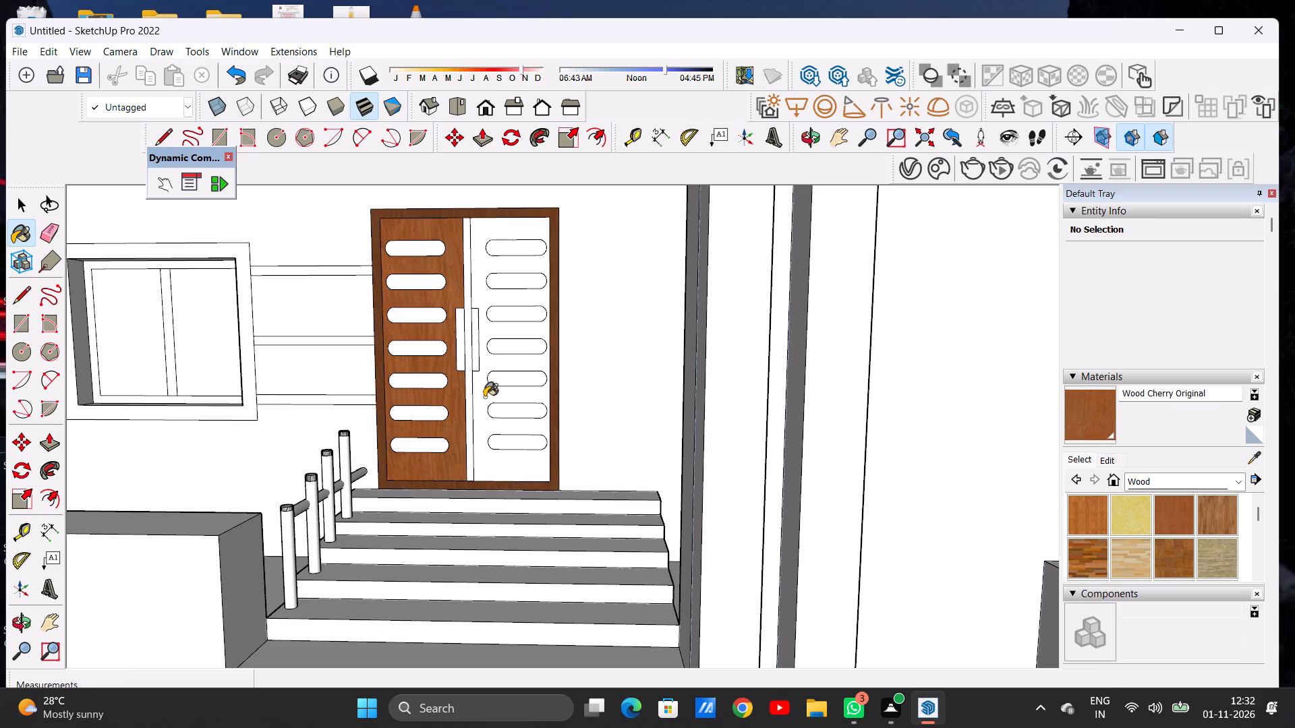
scroll(451, 406, down, 4)
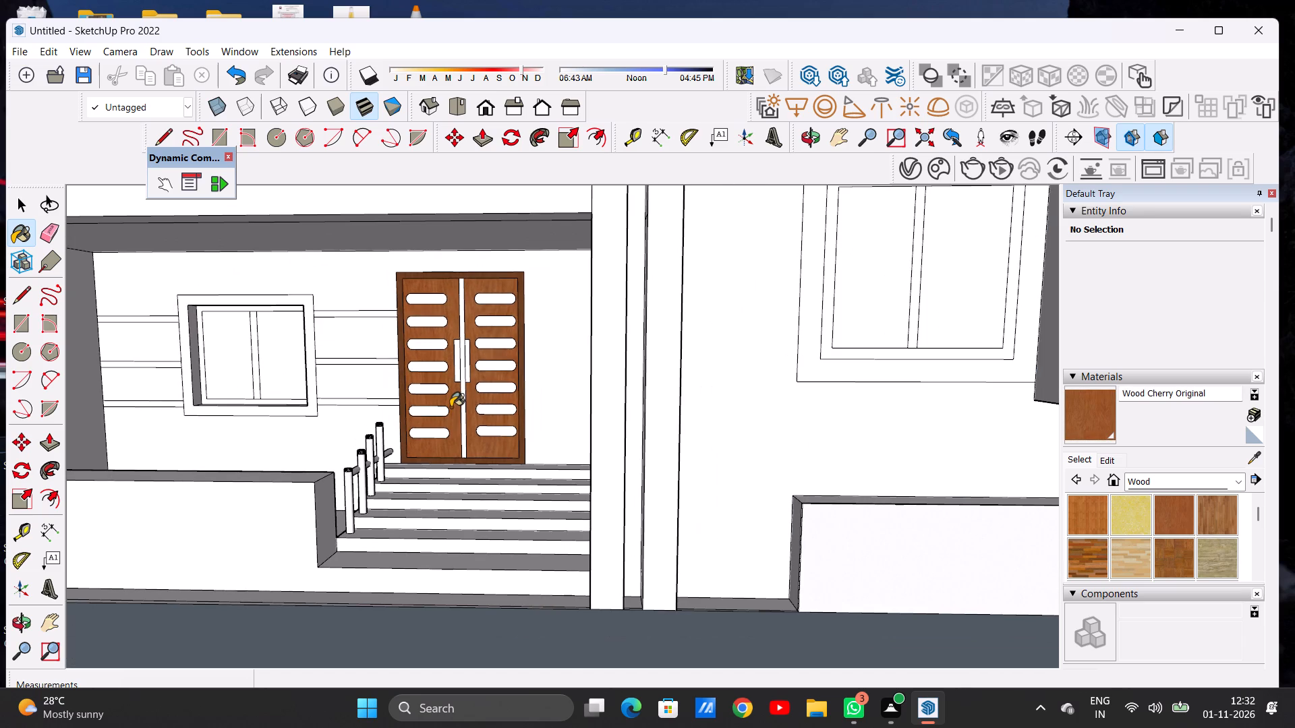
scroll(451, 407, up, 3)
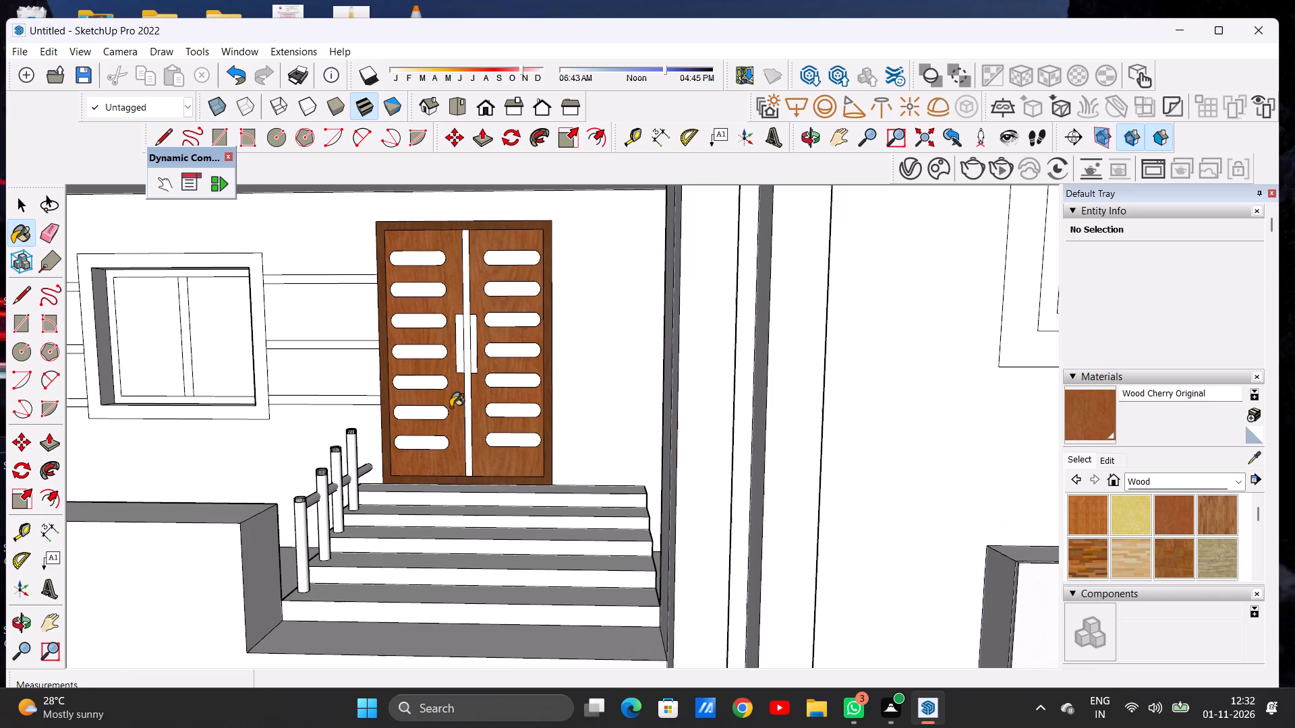
scroll(465, 414, up, 8)
scroll(465, 414, down, 1)
click(471, 398)
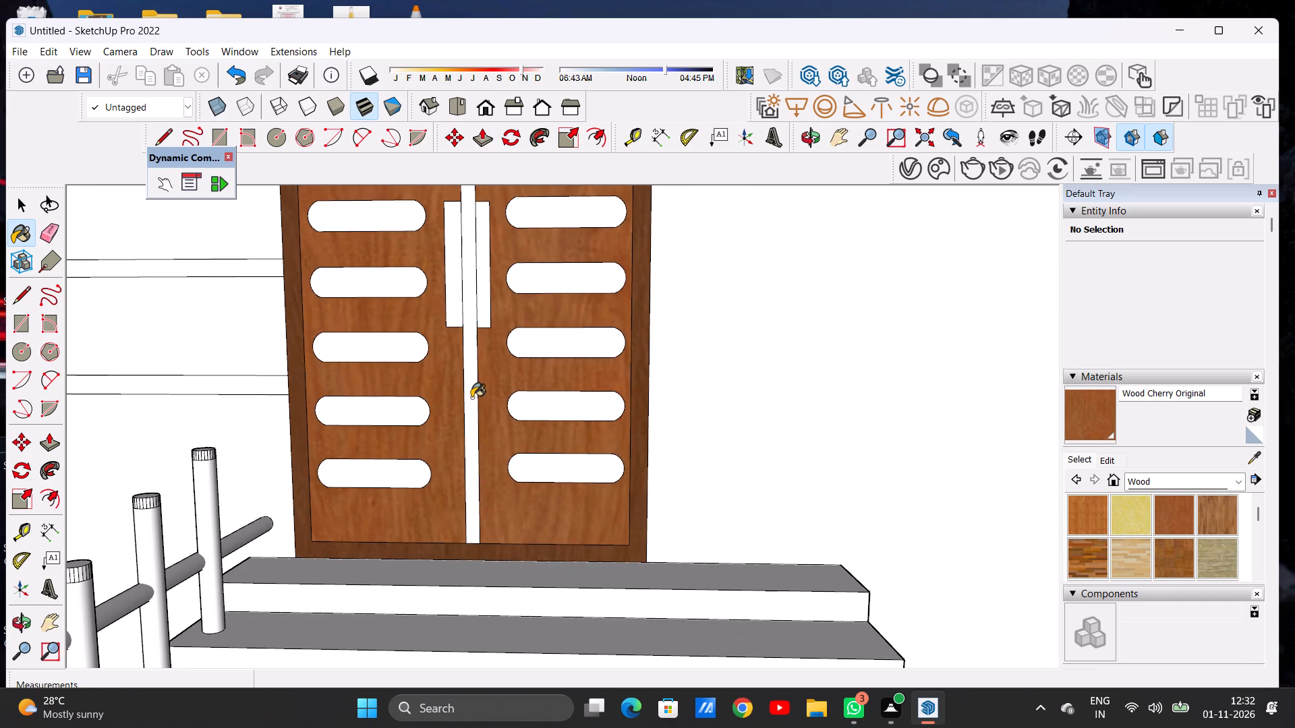
Repaint the narrow strip between the main door leaves with Wood Veneer 01 from the Wood materials.
scroll(470, 406, down, 9)
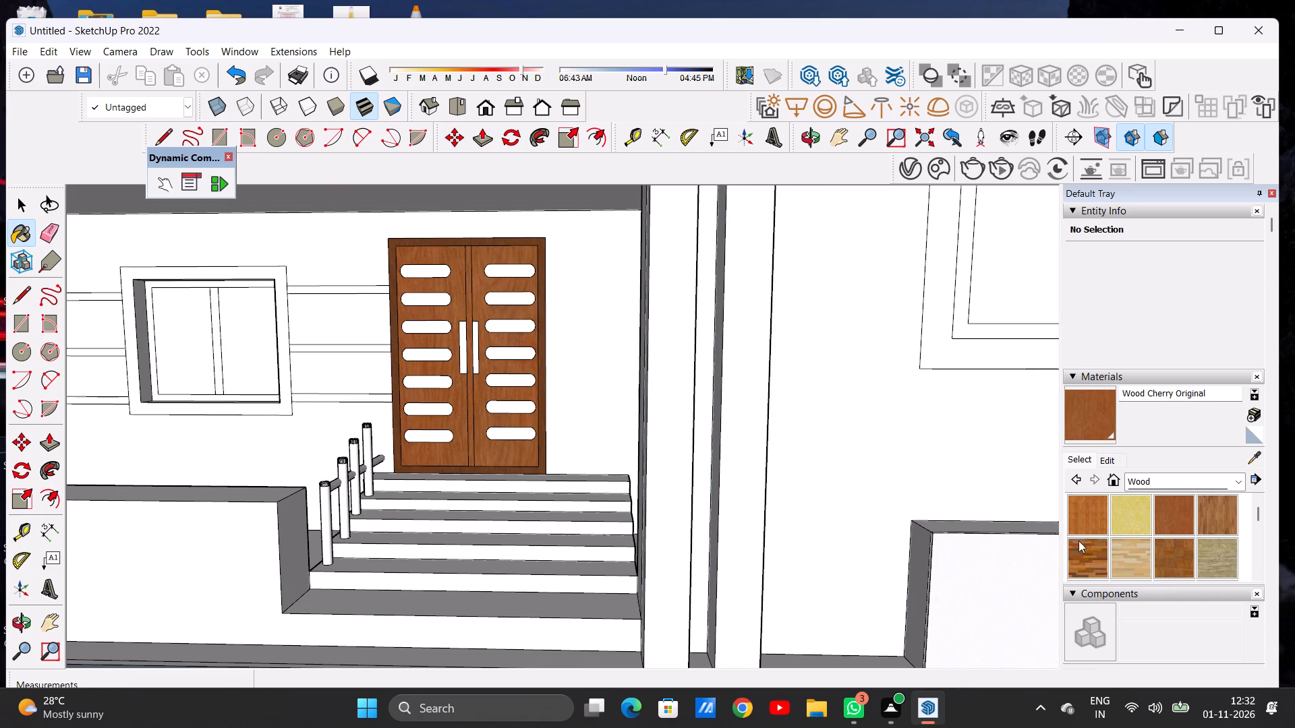
scroll(1130, 539, down, 2)
click(1170, 512)
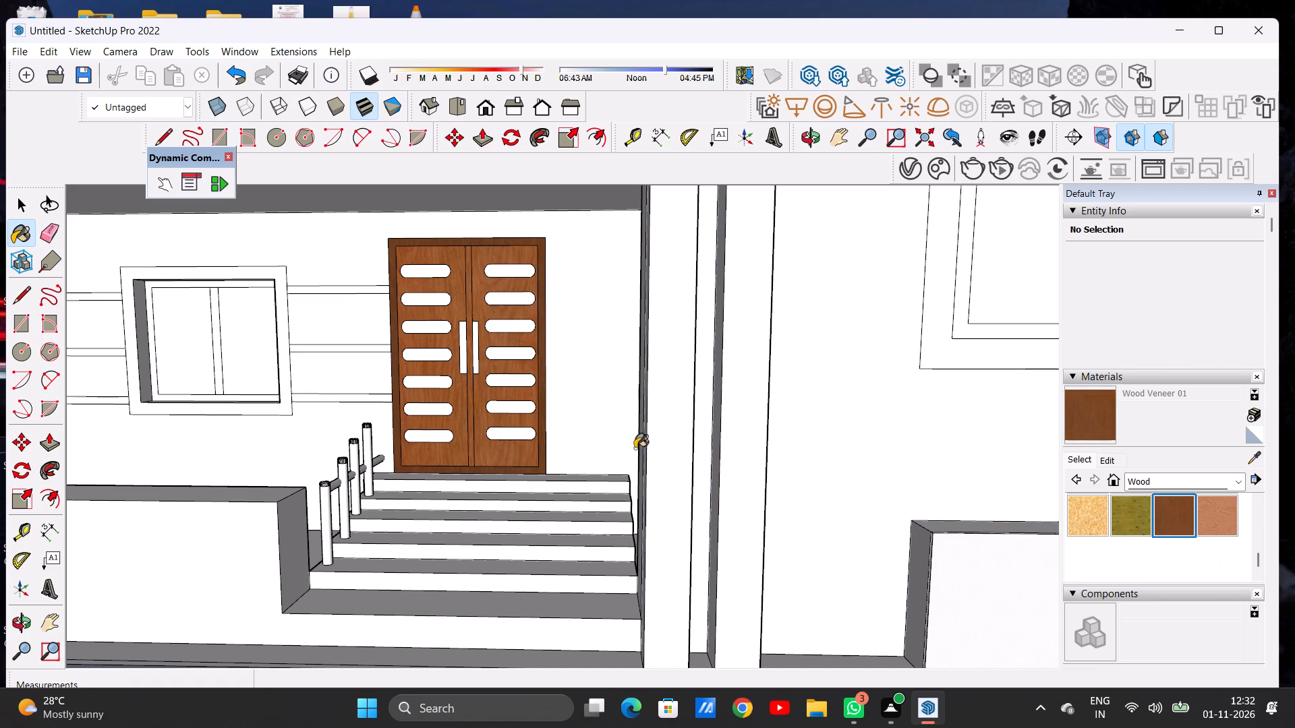
scroll(451, 450, up, 7)
scroll(483, 456, down, 2)
scroll(483, 456, up, 3)
click(490, 443)
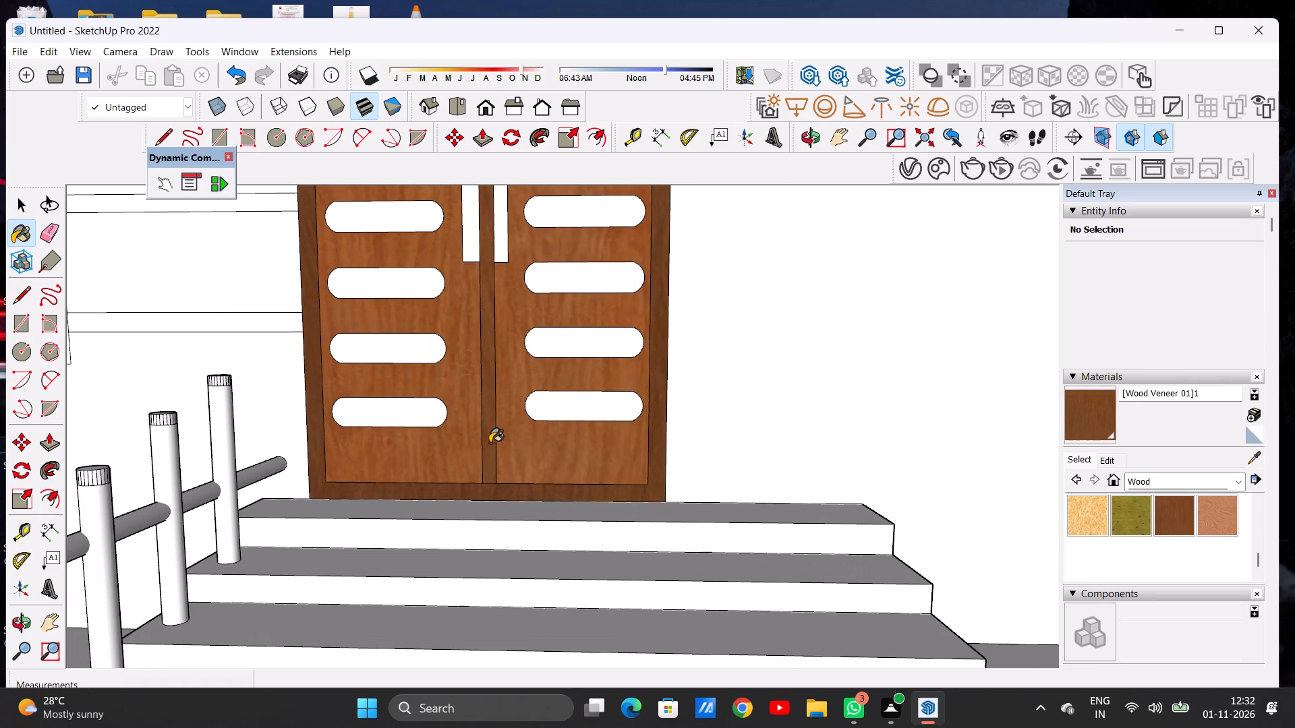
Examine the painted entrance door up close and within the front elevation.
scroll(490, 443, down, 7)
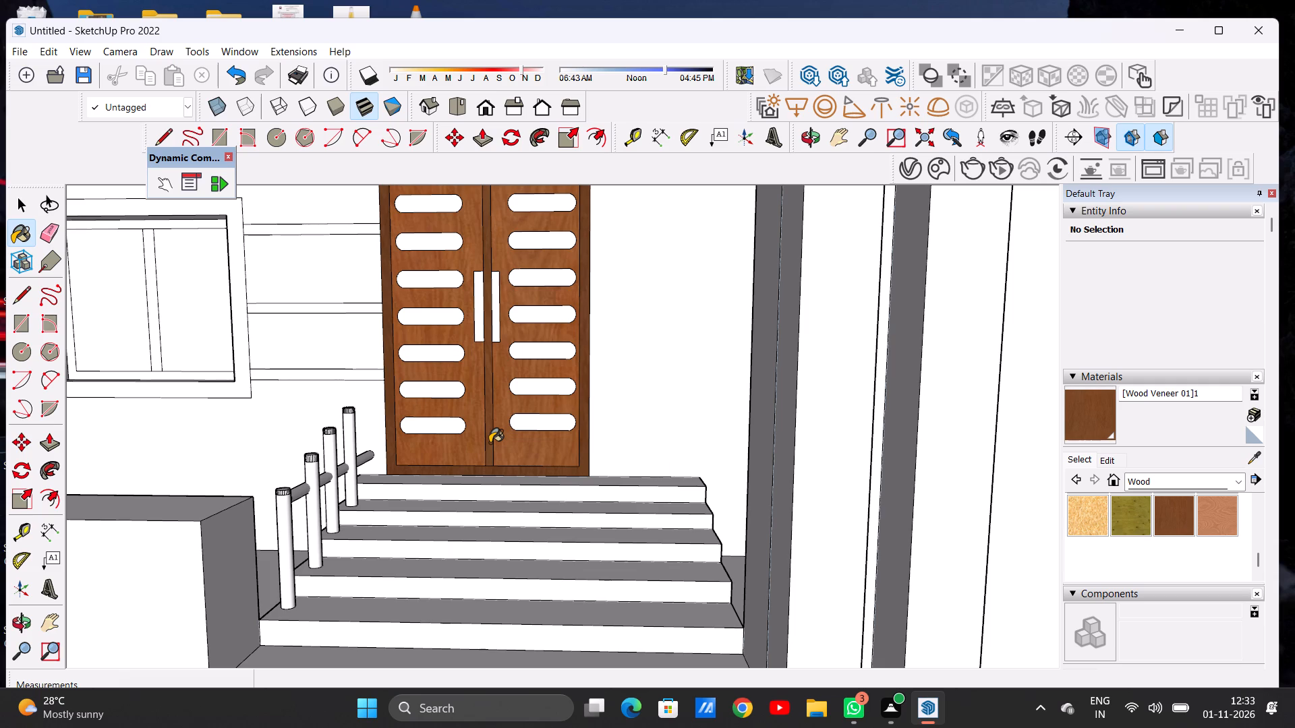
scroll(496, 482, down, 14)
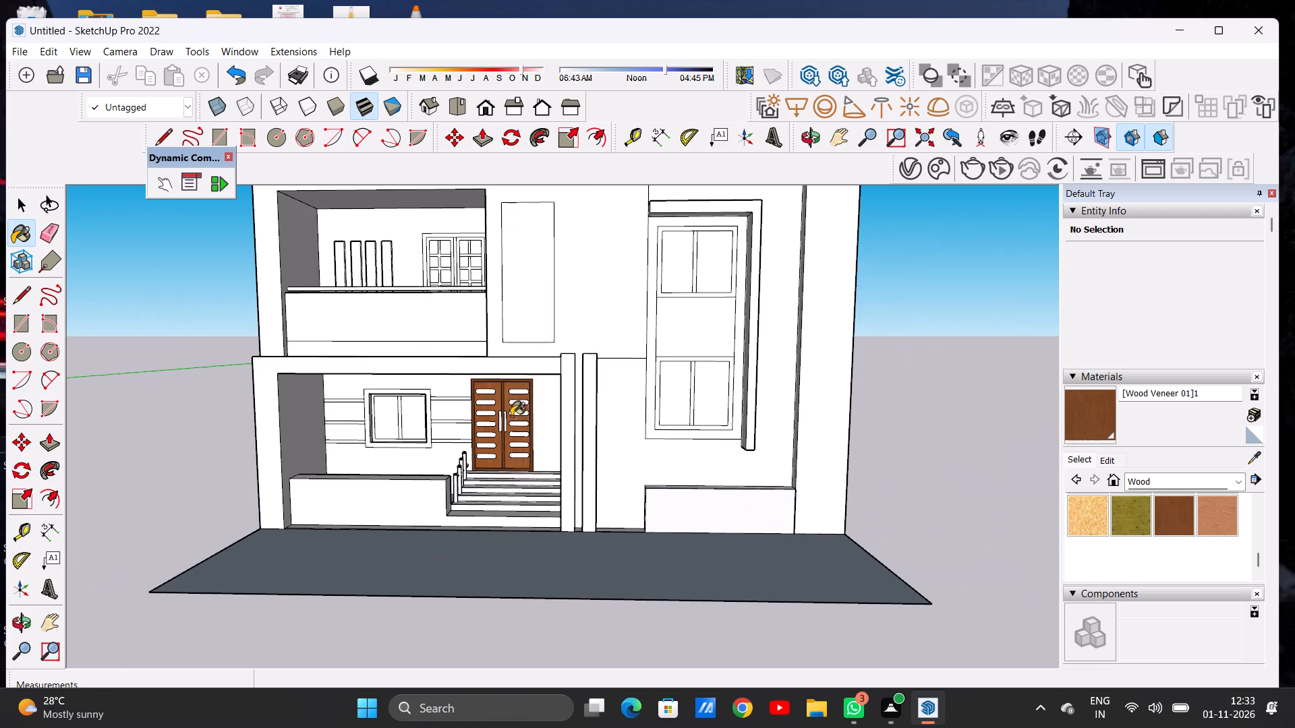
scroll(516, 388, down, 7)
scroll(521, 427, up, 13)
scroll(493, 367, down, 1)
scroll(493, 367, up, 4)
scroll(510, 318, down, 1)
scroll(510, 318, up, 2)
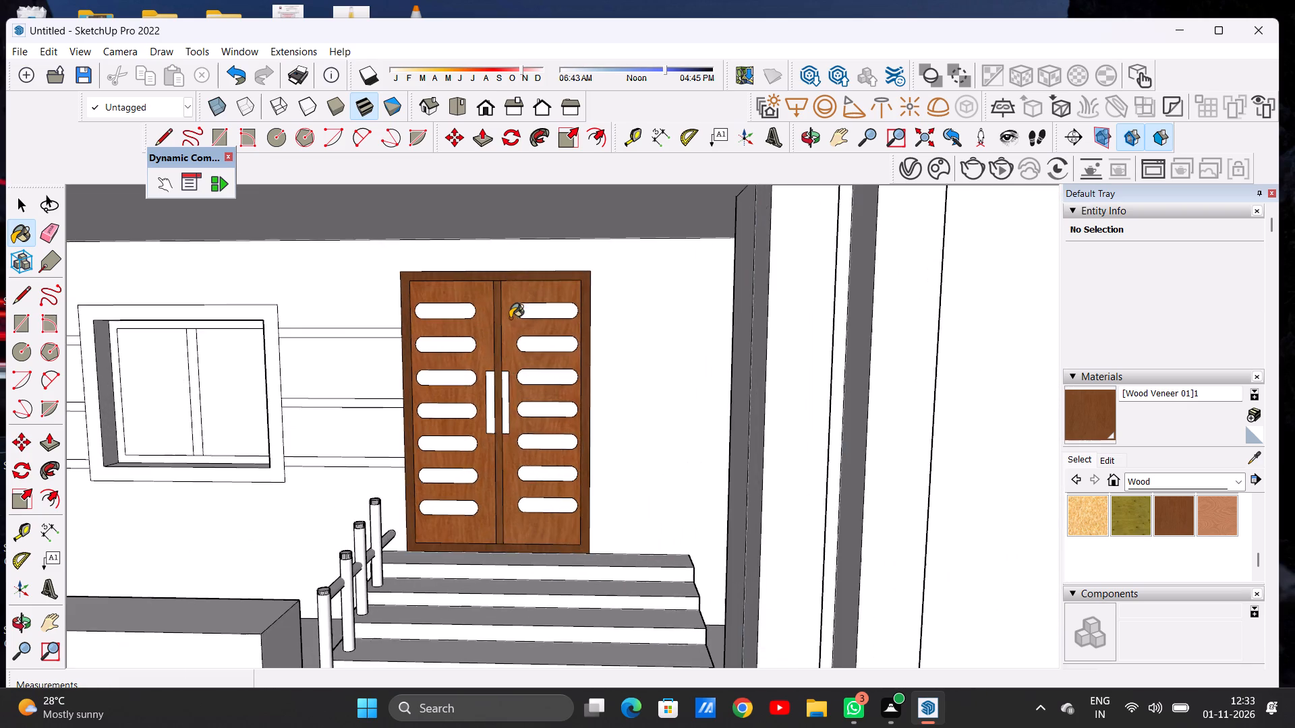
middle_drag(508, 402, 519, 385)
scroll(481, 380, up, 3)
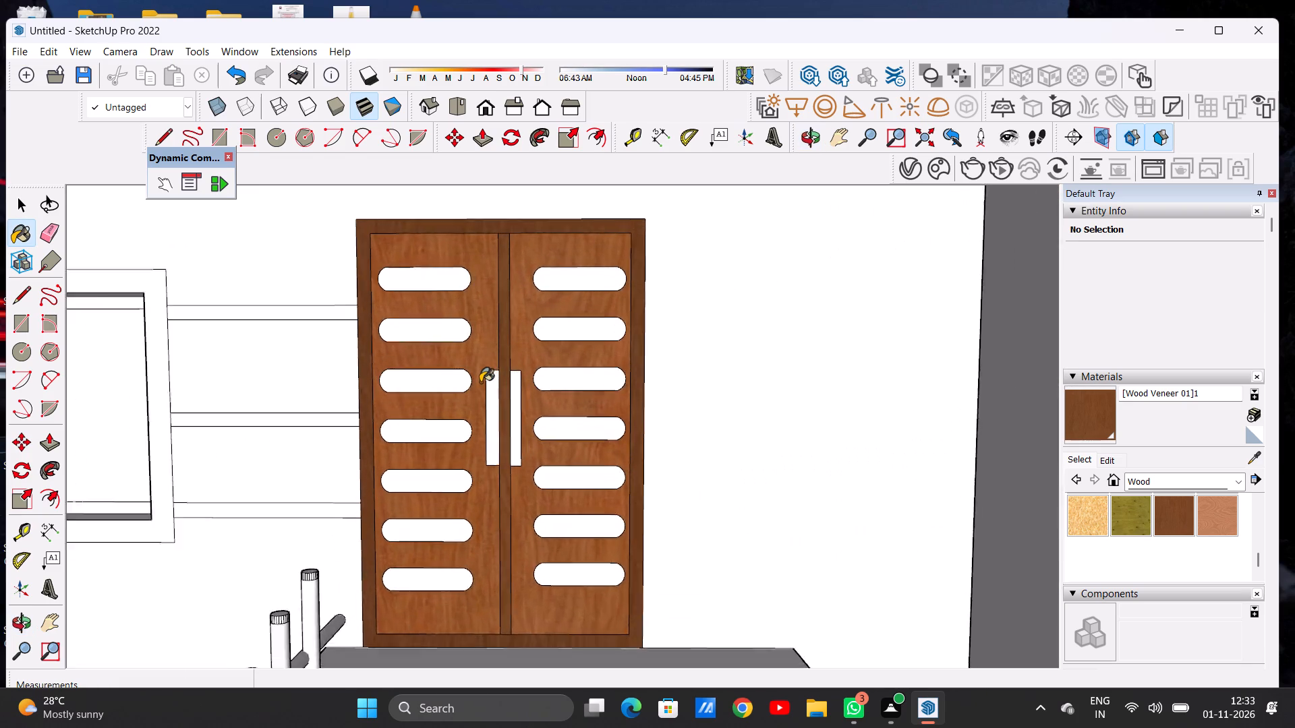
Paint the rounded slots in the top three rows of both main door leaves with Wood Floor Light.
scroll(480, 382, up, 3)
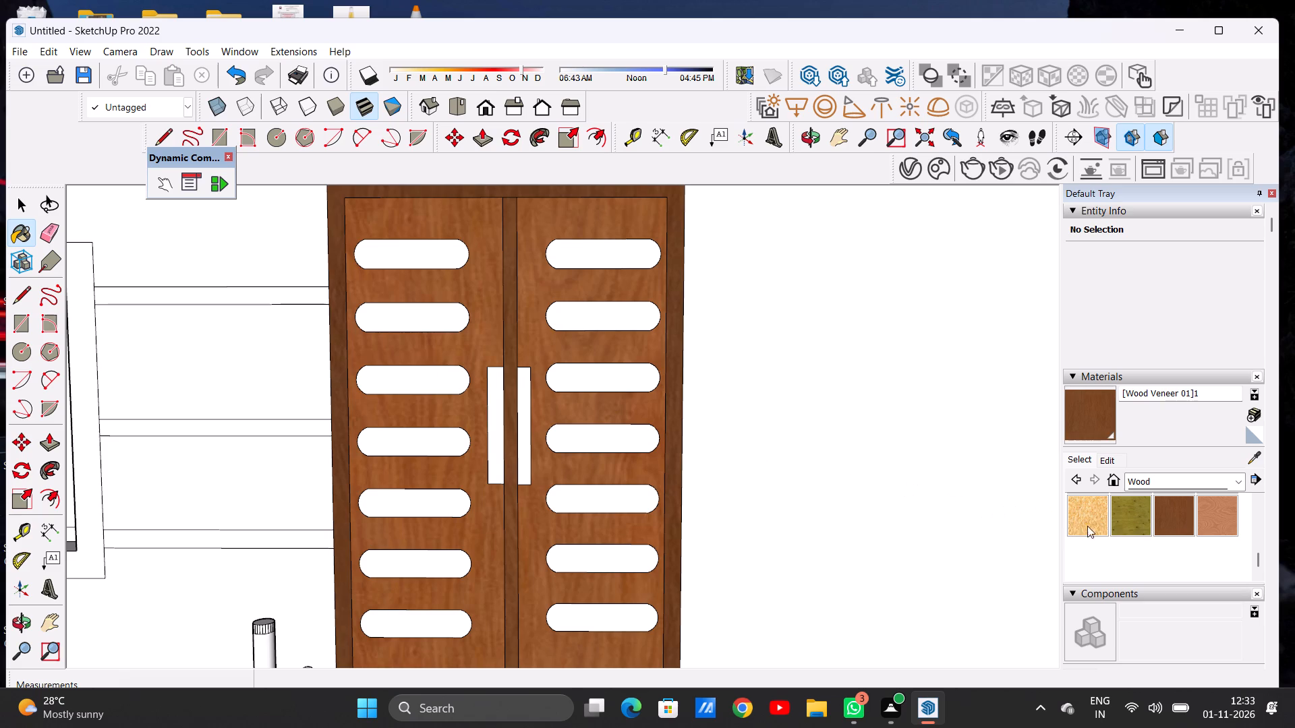
scroll(1105, 522, up, 1)
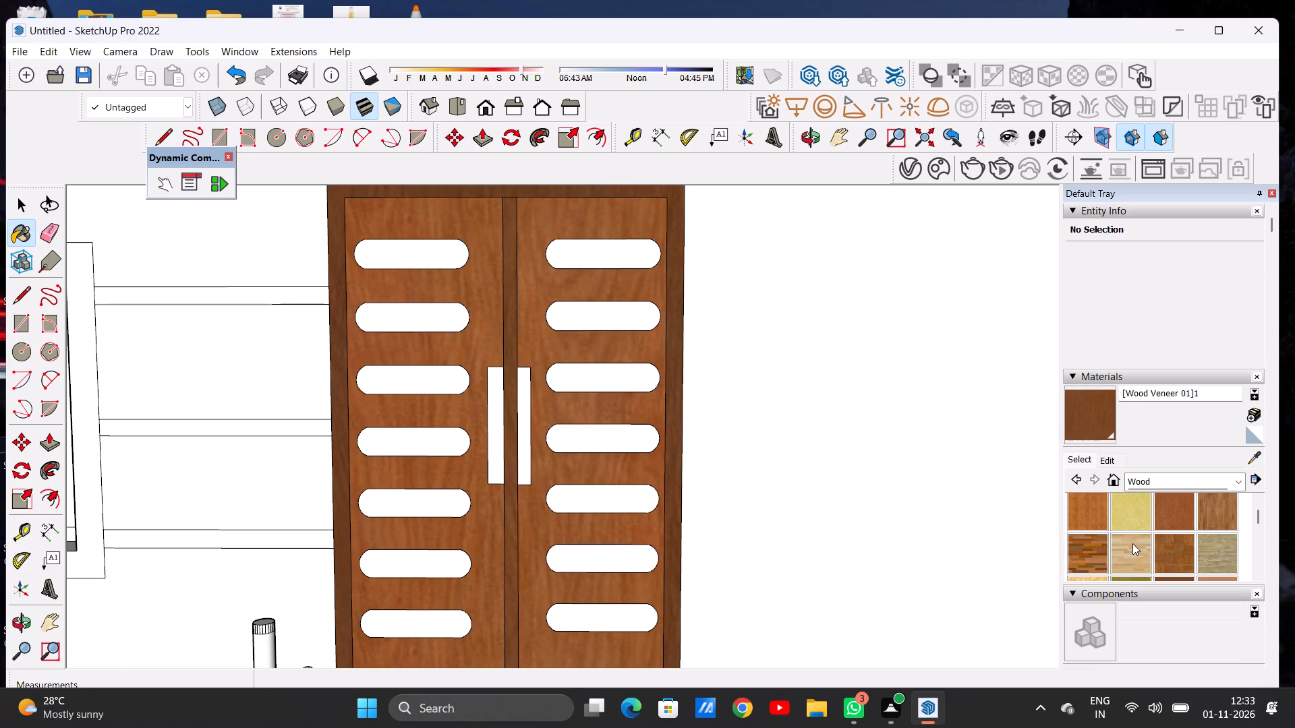
click(1132, 546)
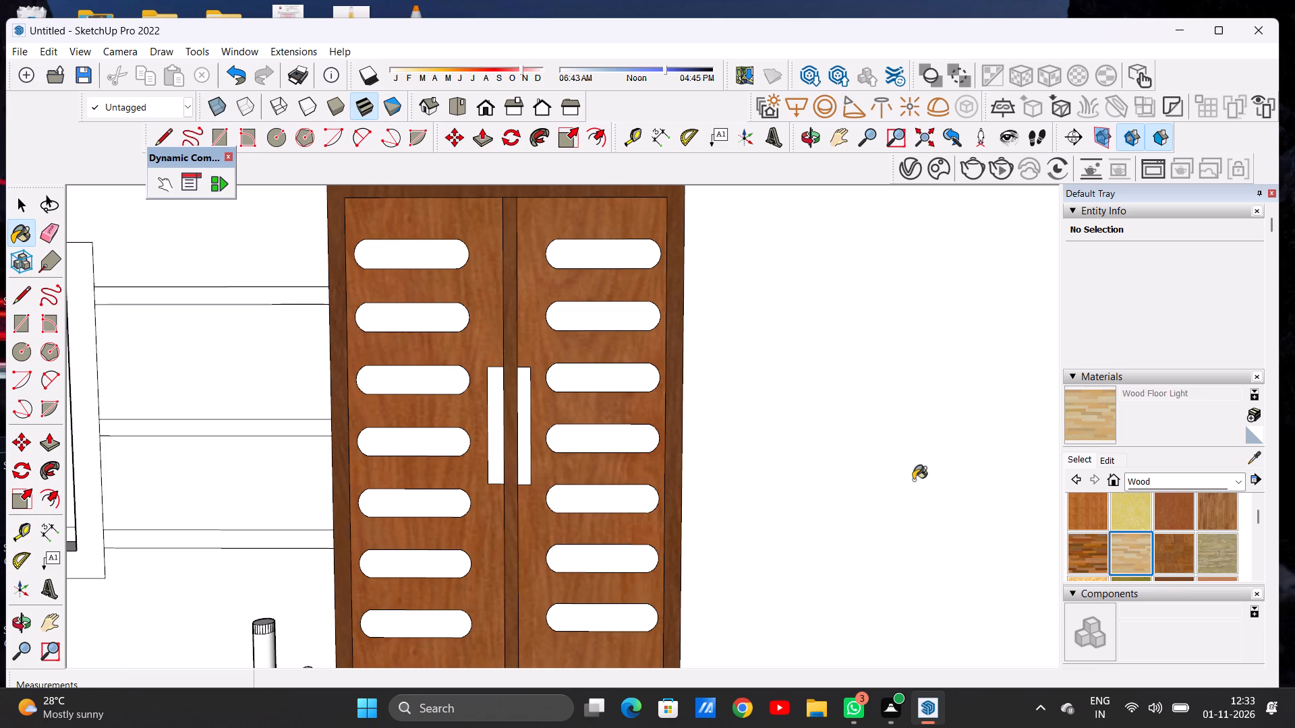
scroll(476, 241, up, 5)
click(432, 262)
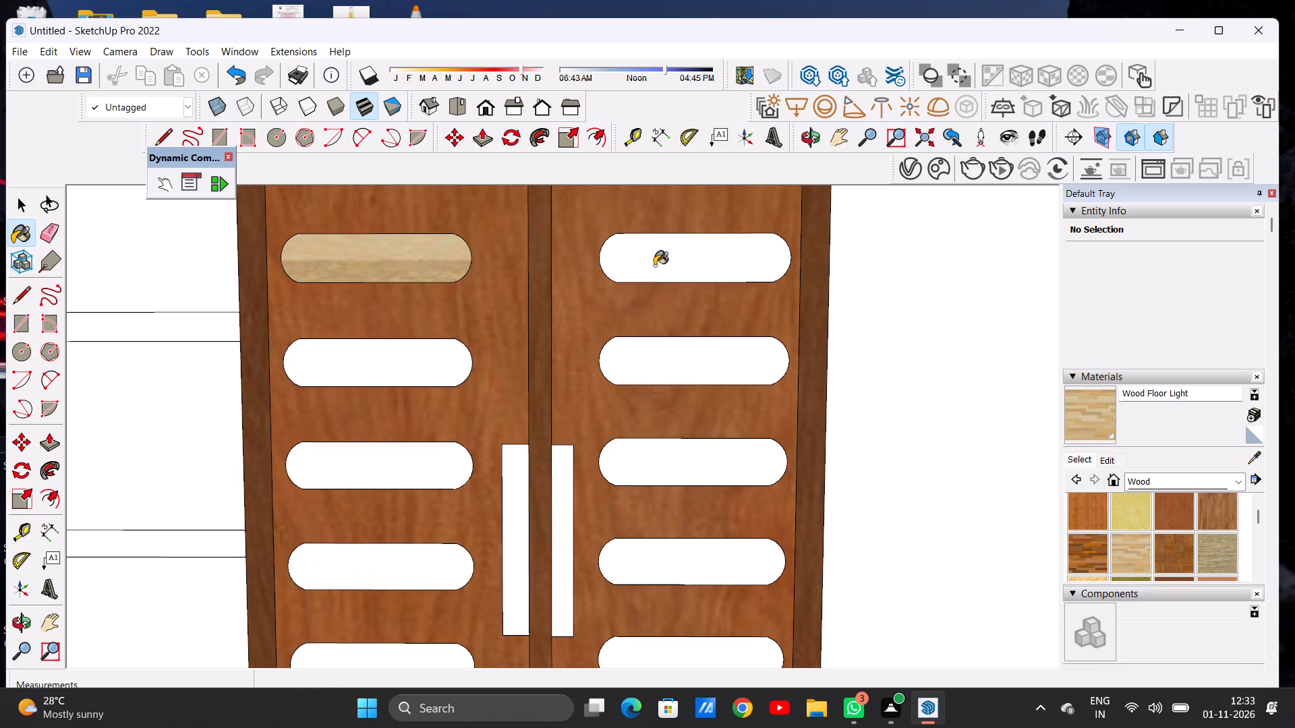
click(648, 266)
click(642, 357)
click(420, 367)
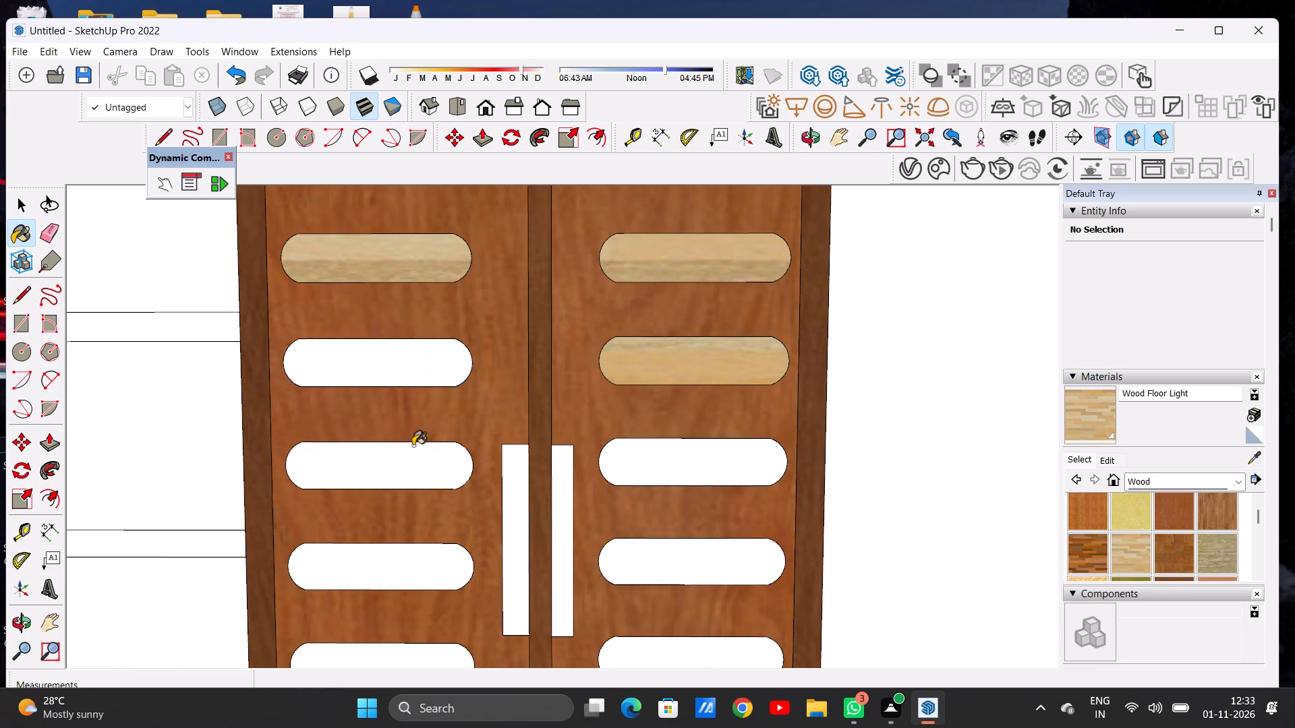
click(409, 458)
click(626, 469)
Paint the rounded slots in the lower four rows of both main door leaves with Wood Floor Light.
scroll(573, 367, down, 14)
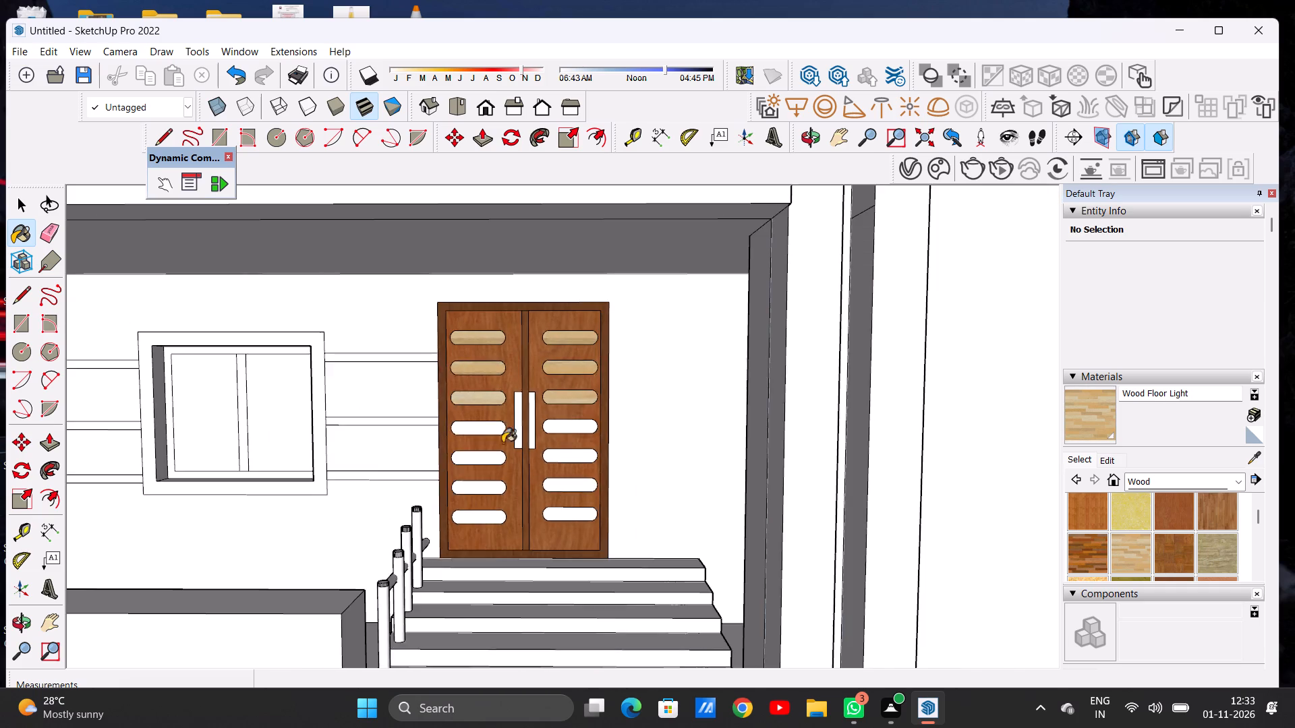
scroll(511, 448, up, 14)
click(458, 389)
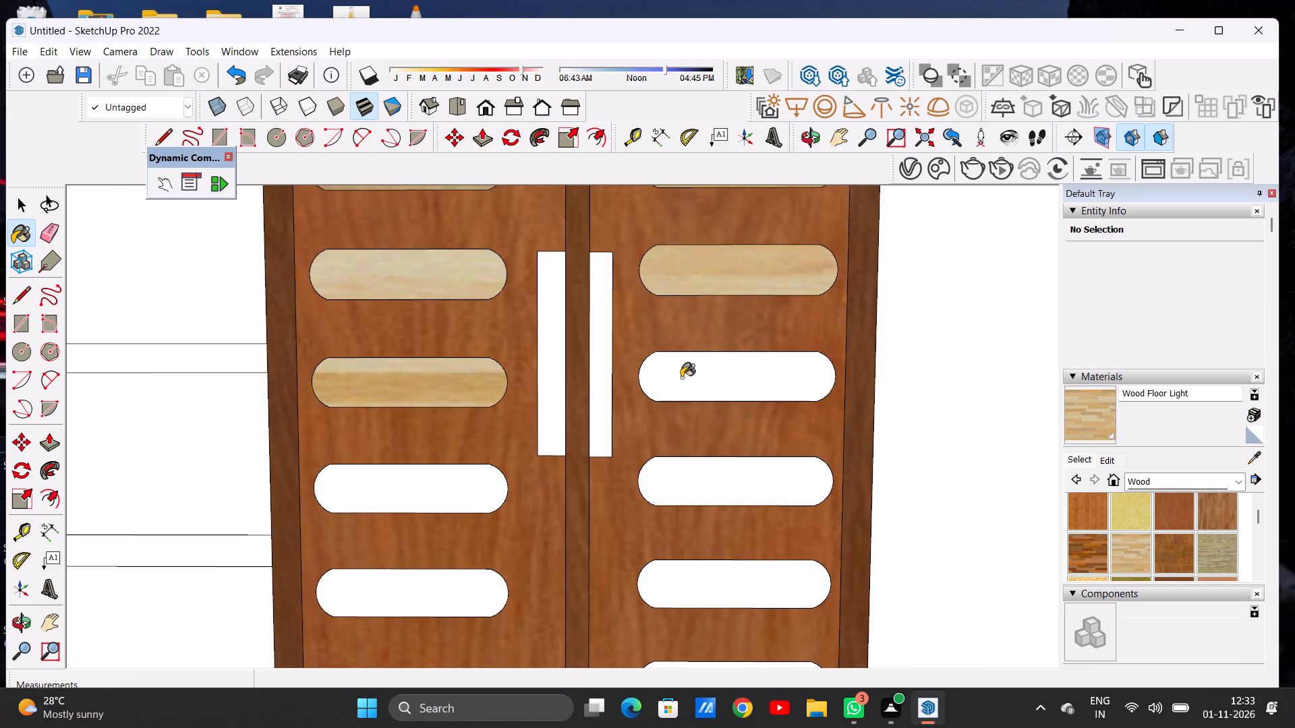
click(681, 377)
click(443, 492)
click(670, 487)
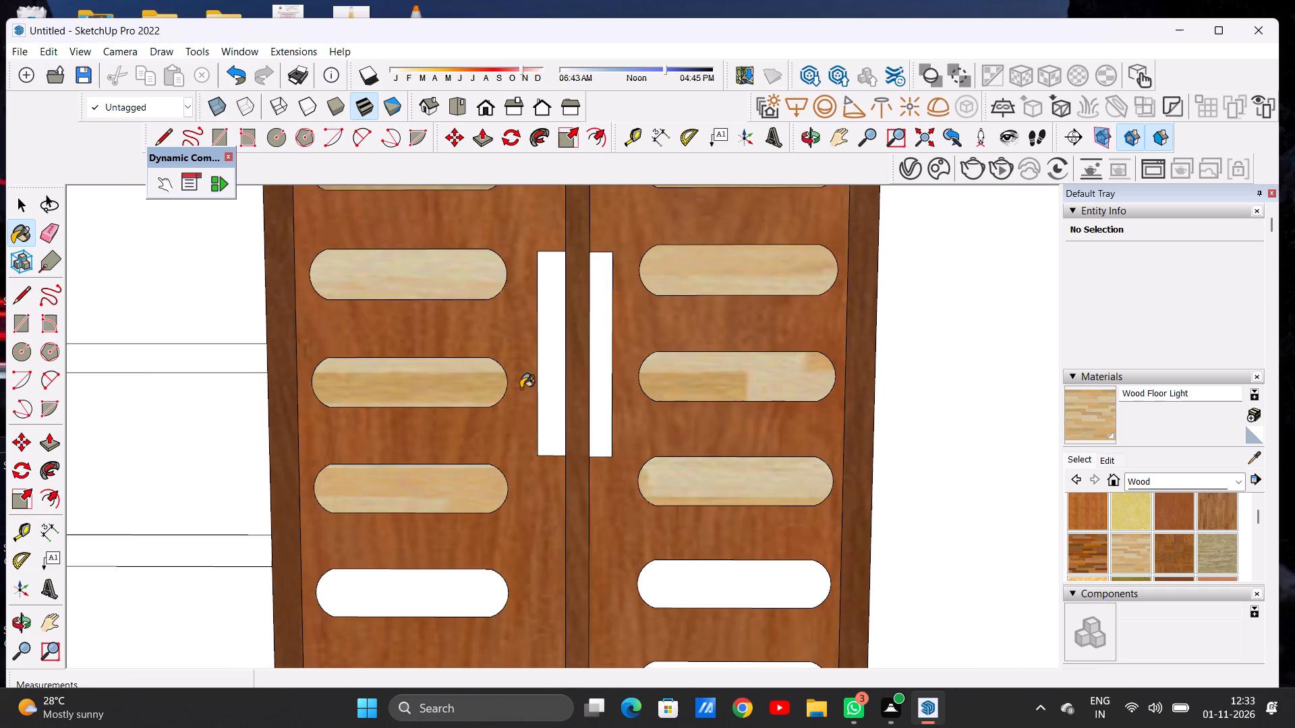
scroll(511, 372, down, 15)
scroll(474, 439, up, 15)
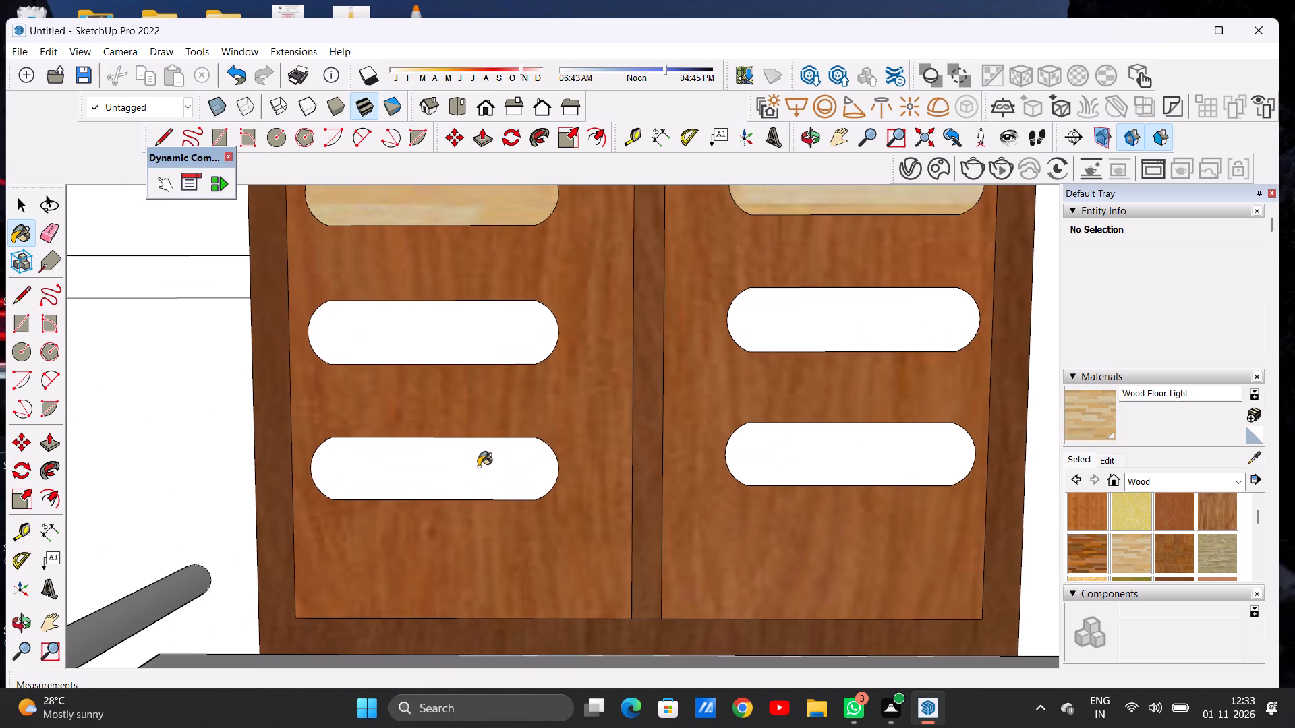
click(478, 466)
click(462, 346)
click(782, 328)
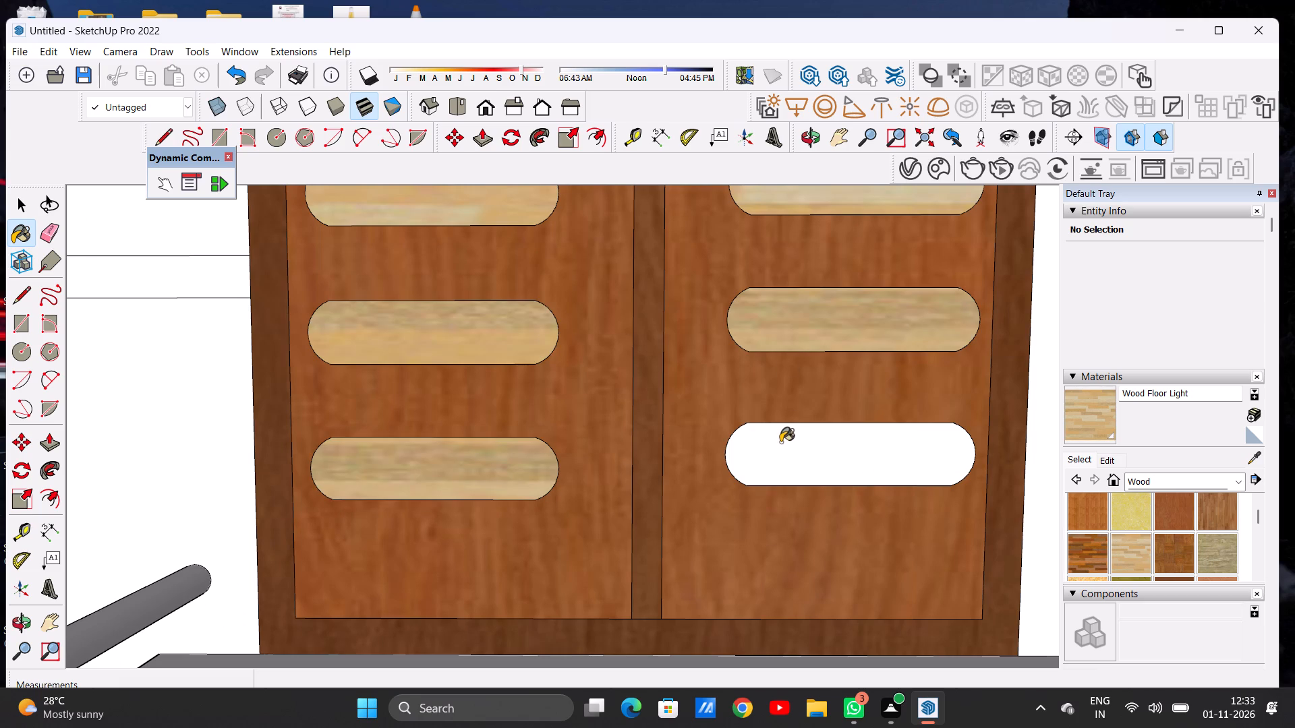
click(780, 448)
Paint both vertical handles of the main door with Formica Laminate Dark from the Synthetic Surfaces materials.
scroll(616, 466, down, 11)
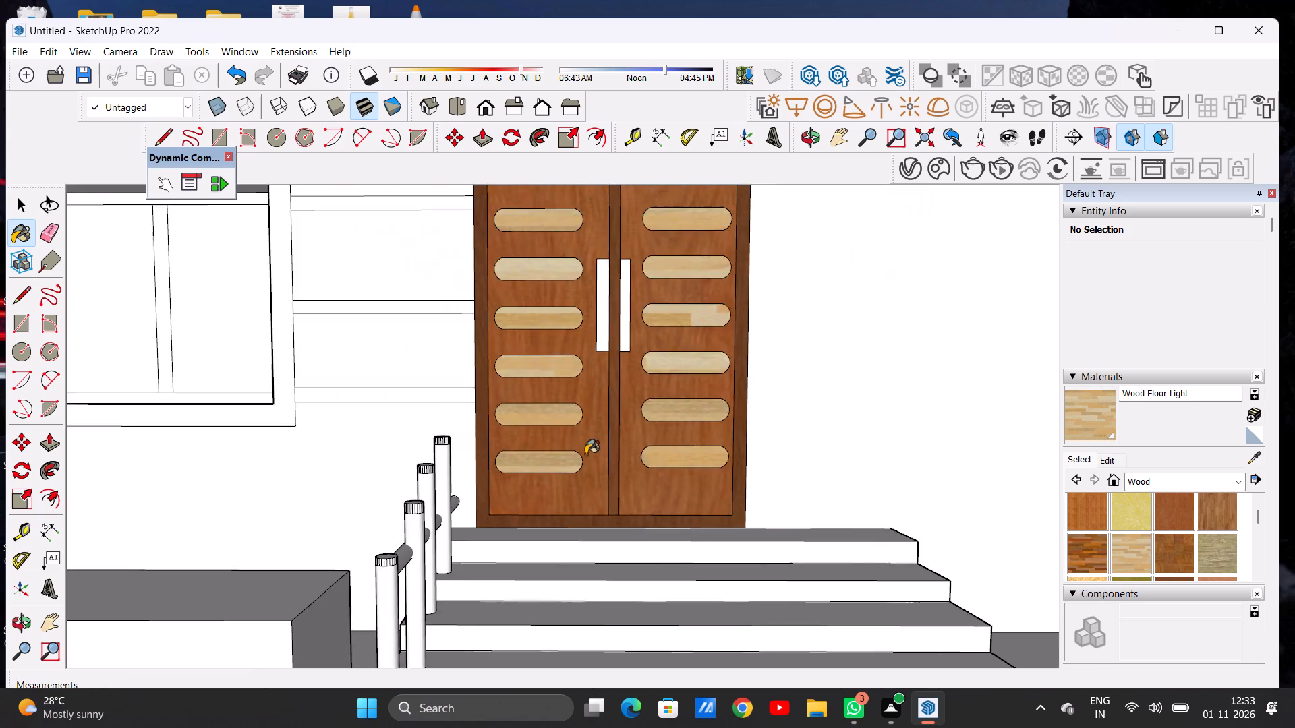
scroll(585, 454, down, 17)
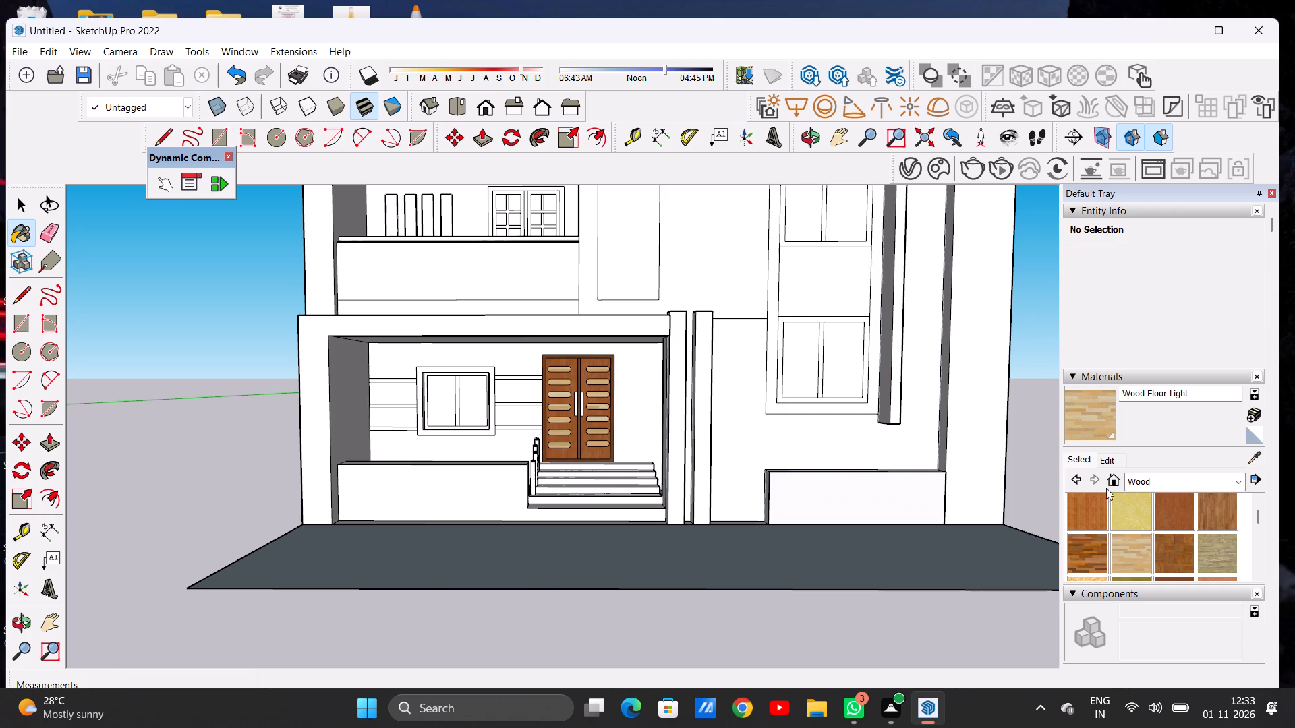
click(1130, 479)
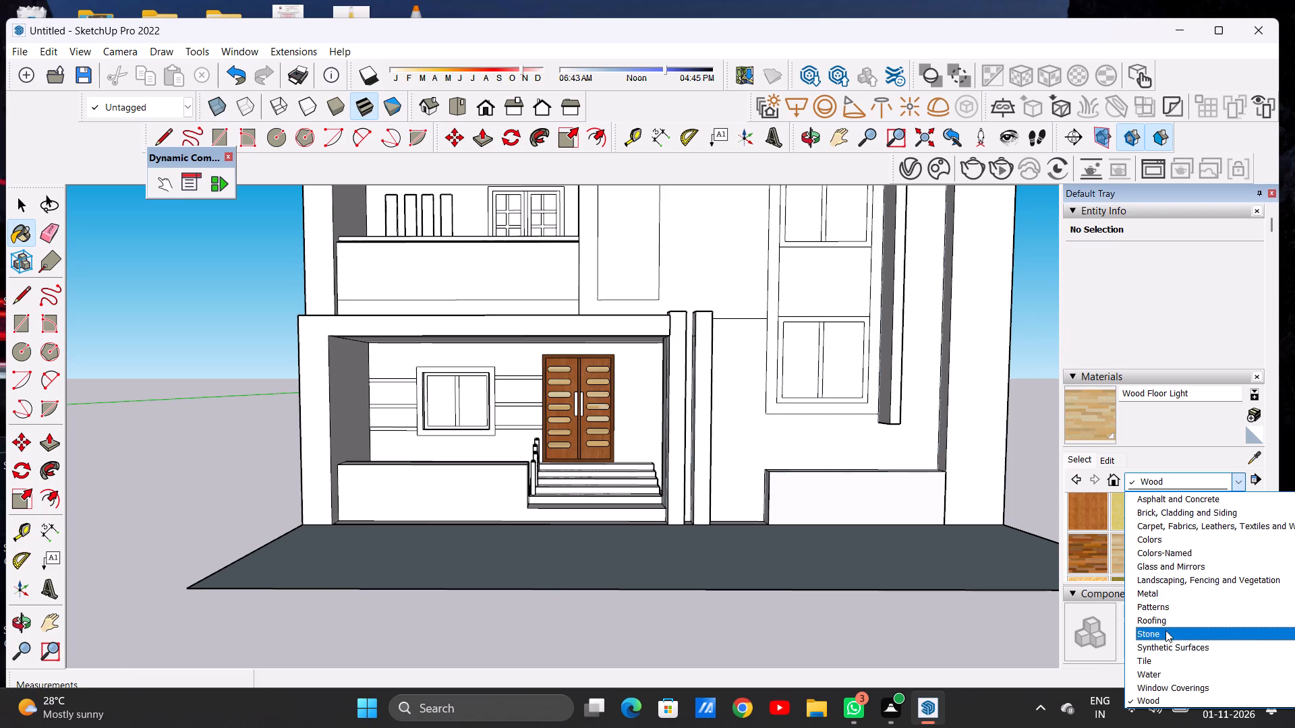
click(1182, 651)
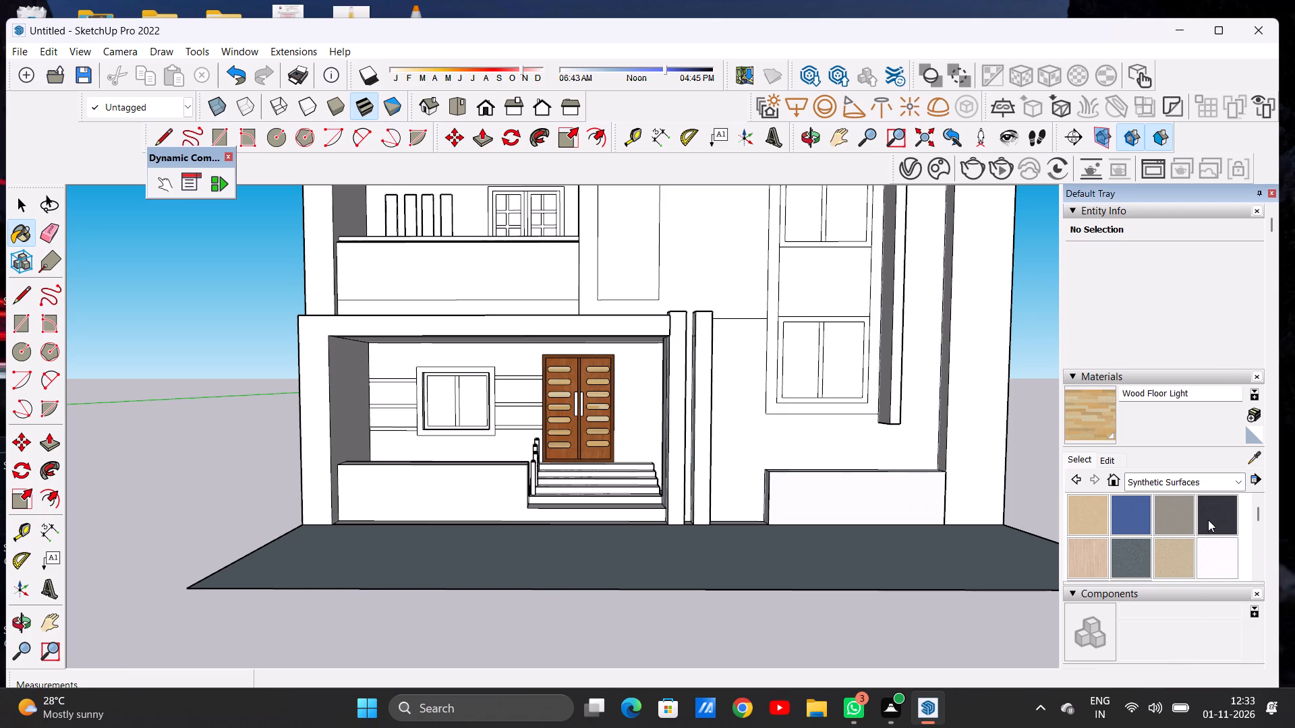
click(1208, 520)
scroll(589, 423, up, 5)
scroll(589, 418, down, 1)
scroll(589, 418, up, 17)
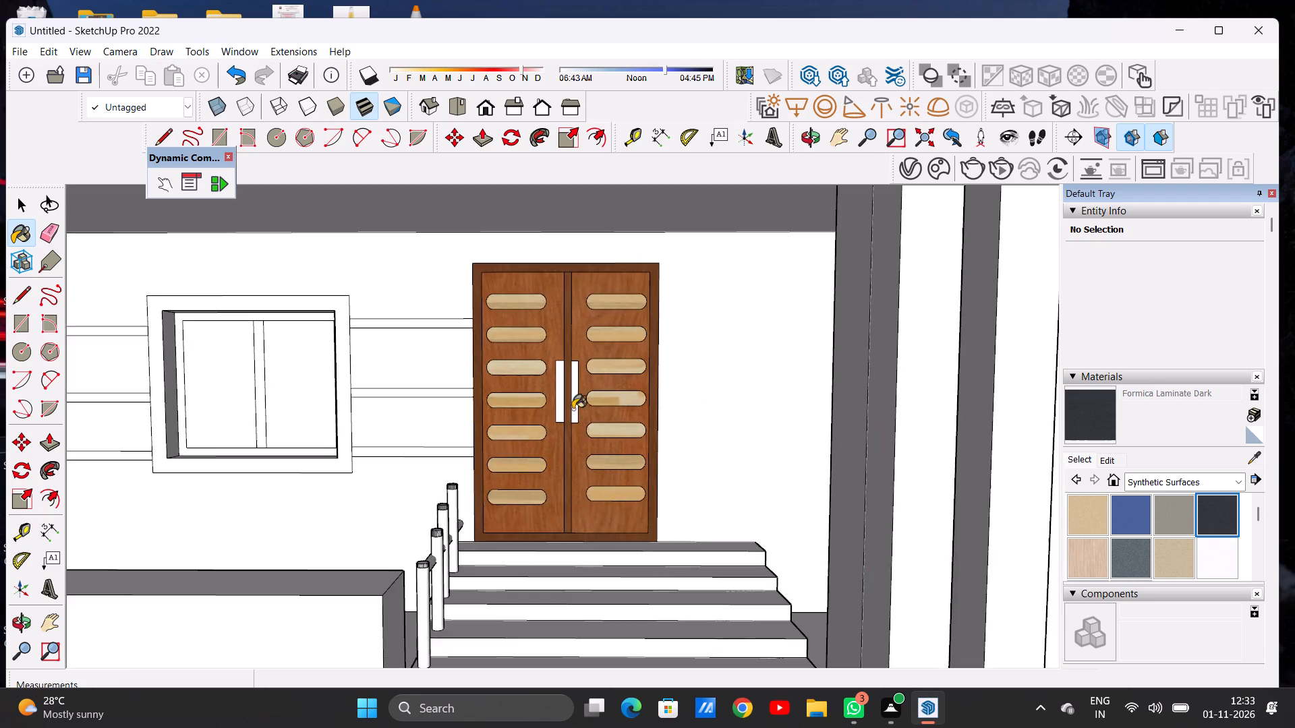
scroll(564, 398, up, 7)
click(554, 400)
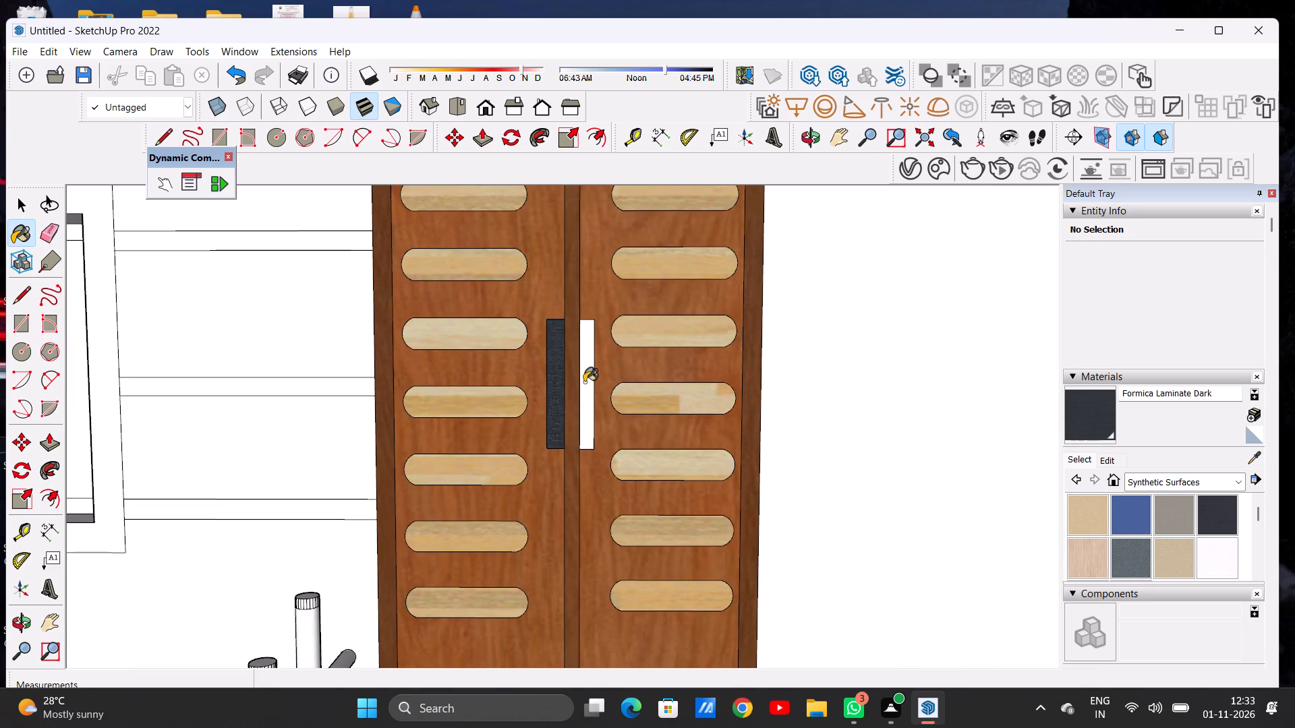
click(584, 382)
scroll(540, 421, down, 17)
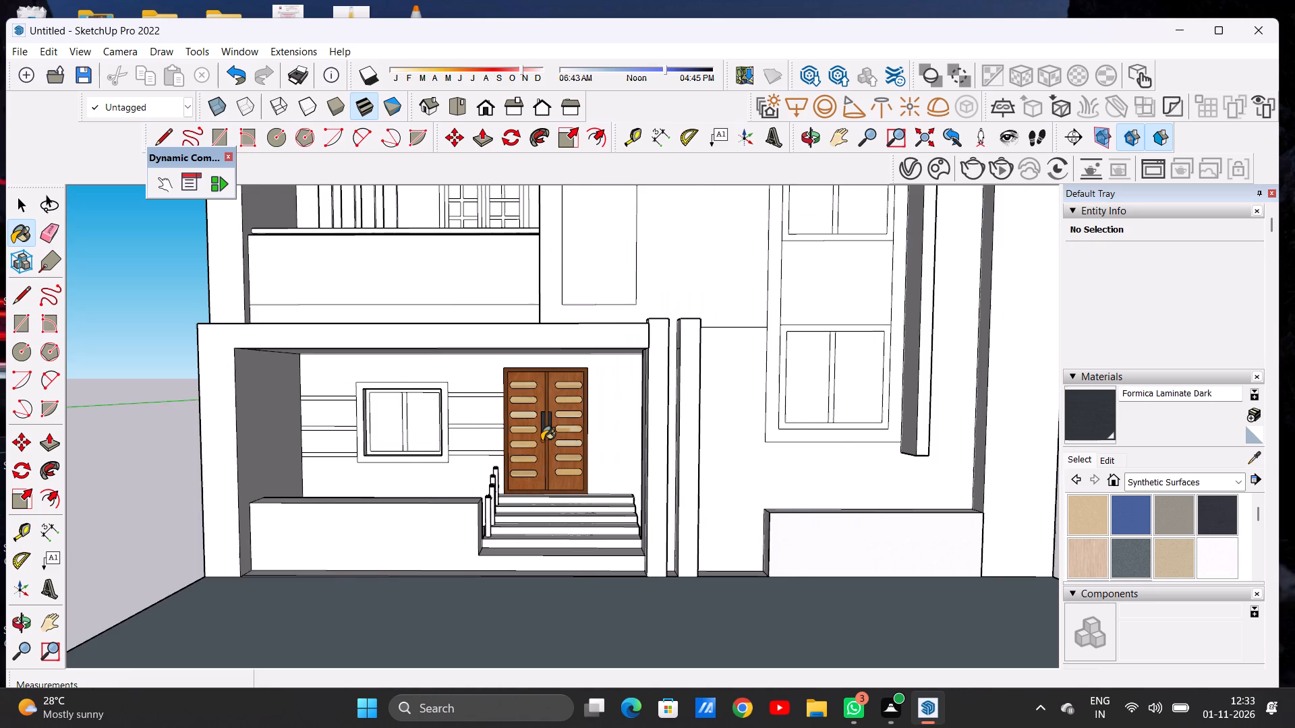
key(space)
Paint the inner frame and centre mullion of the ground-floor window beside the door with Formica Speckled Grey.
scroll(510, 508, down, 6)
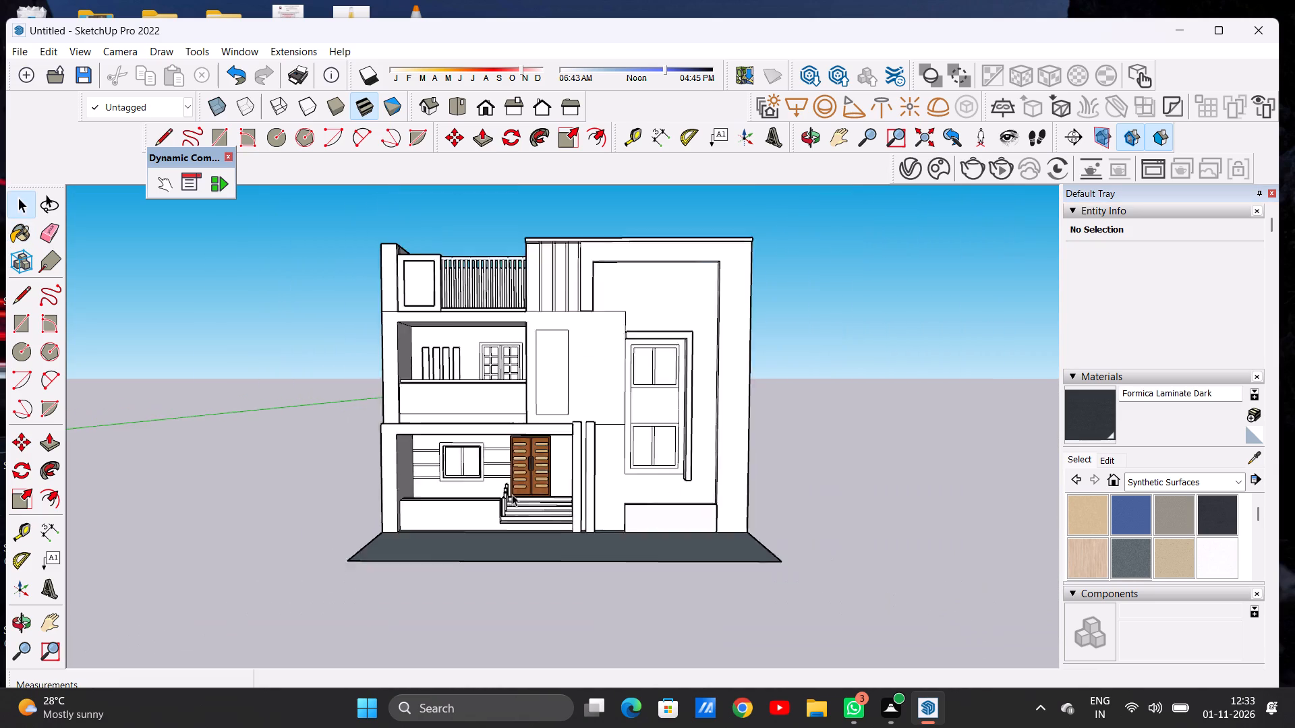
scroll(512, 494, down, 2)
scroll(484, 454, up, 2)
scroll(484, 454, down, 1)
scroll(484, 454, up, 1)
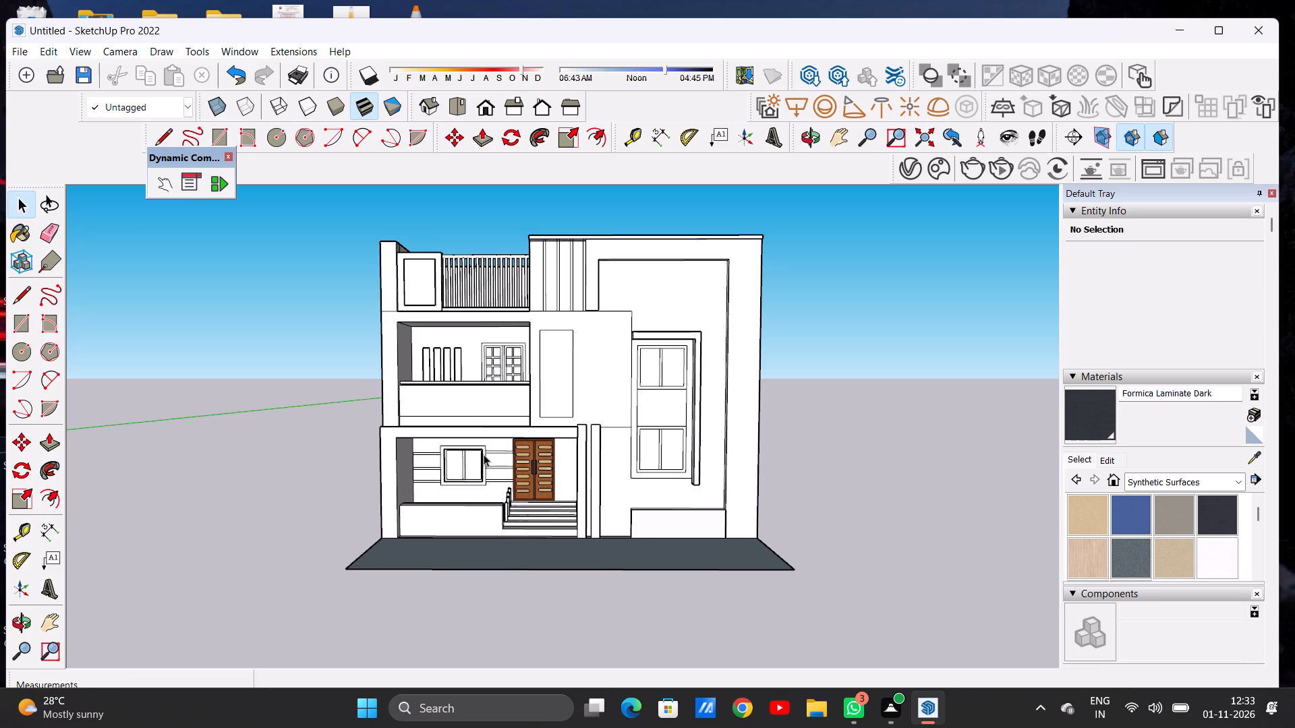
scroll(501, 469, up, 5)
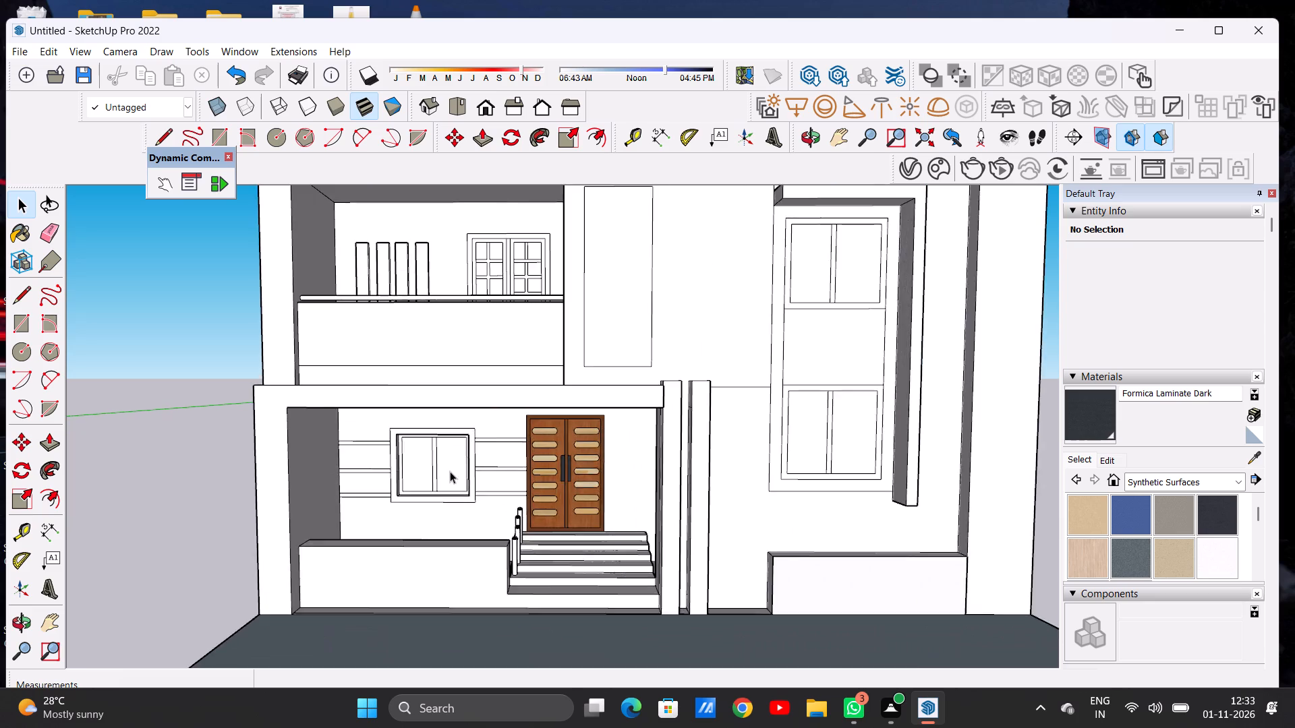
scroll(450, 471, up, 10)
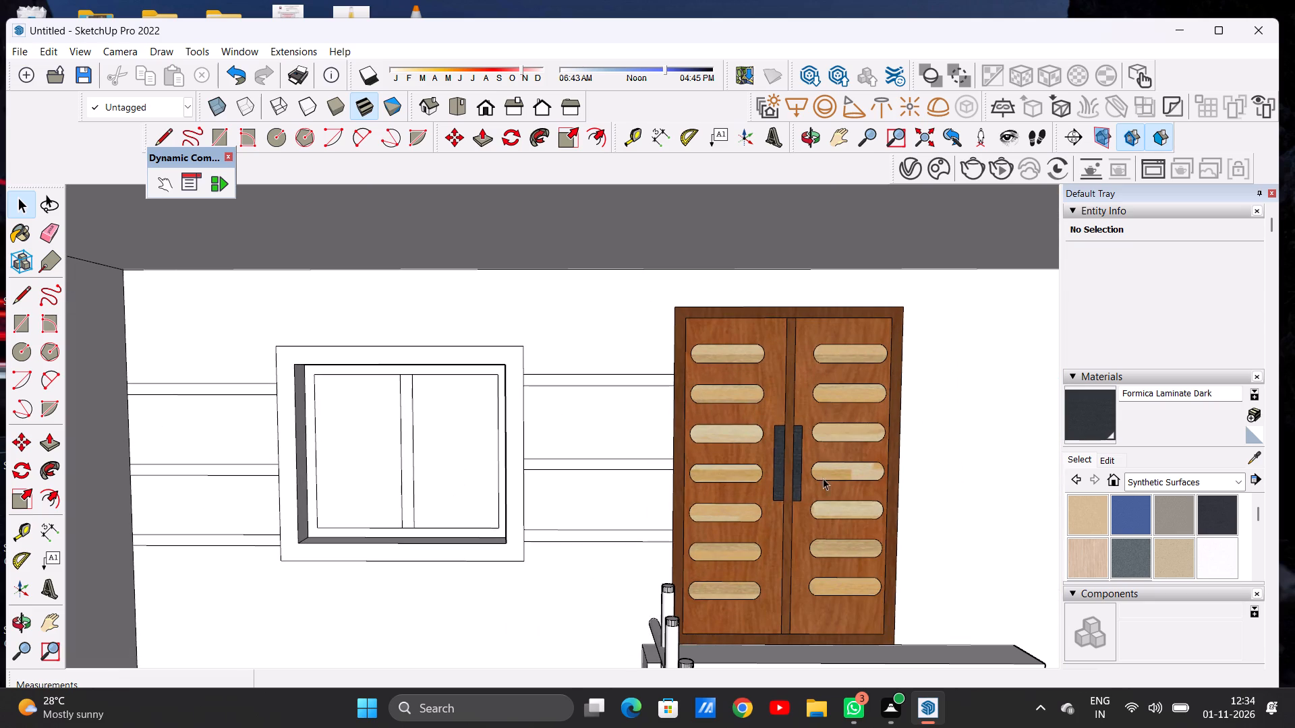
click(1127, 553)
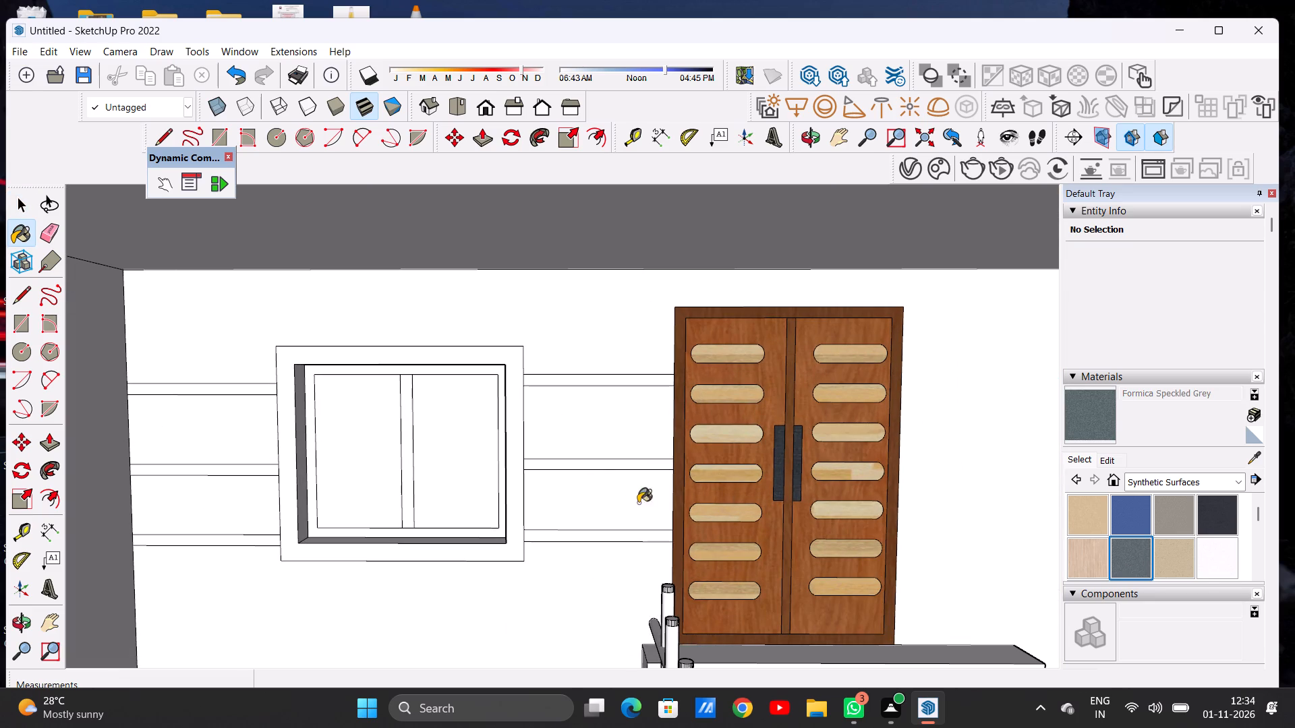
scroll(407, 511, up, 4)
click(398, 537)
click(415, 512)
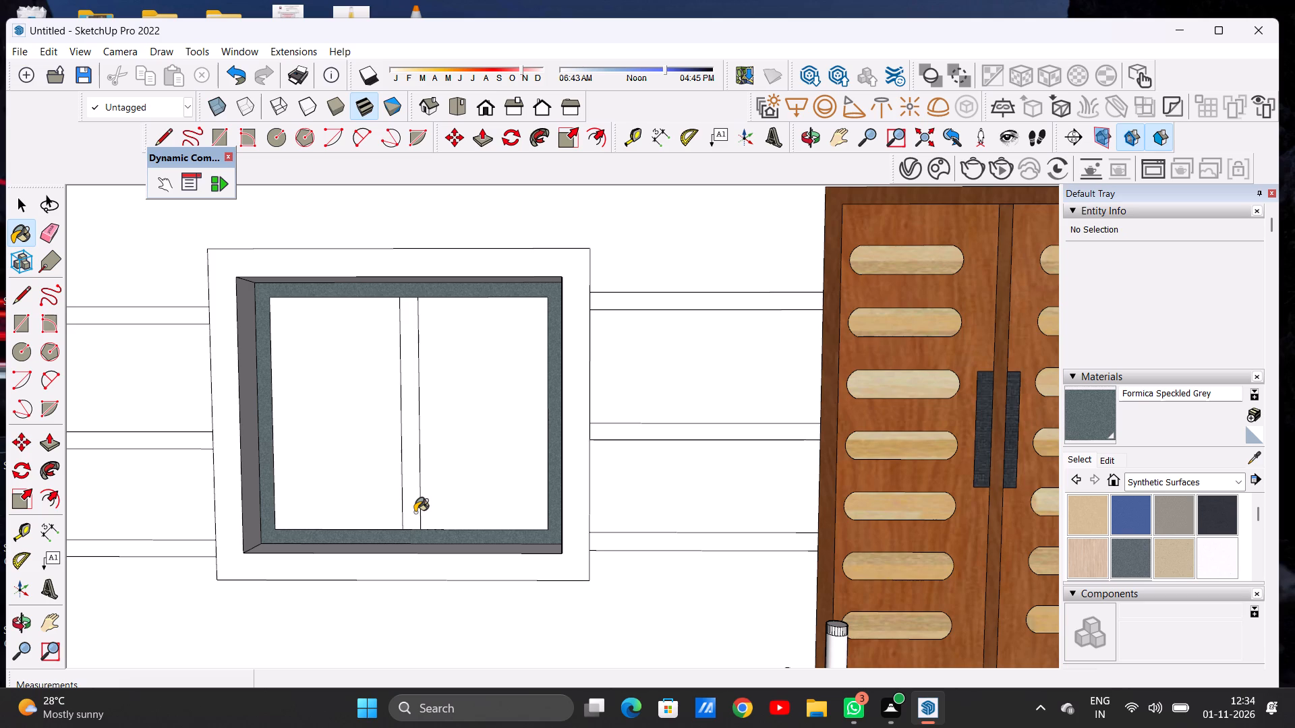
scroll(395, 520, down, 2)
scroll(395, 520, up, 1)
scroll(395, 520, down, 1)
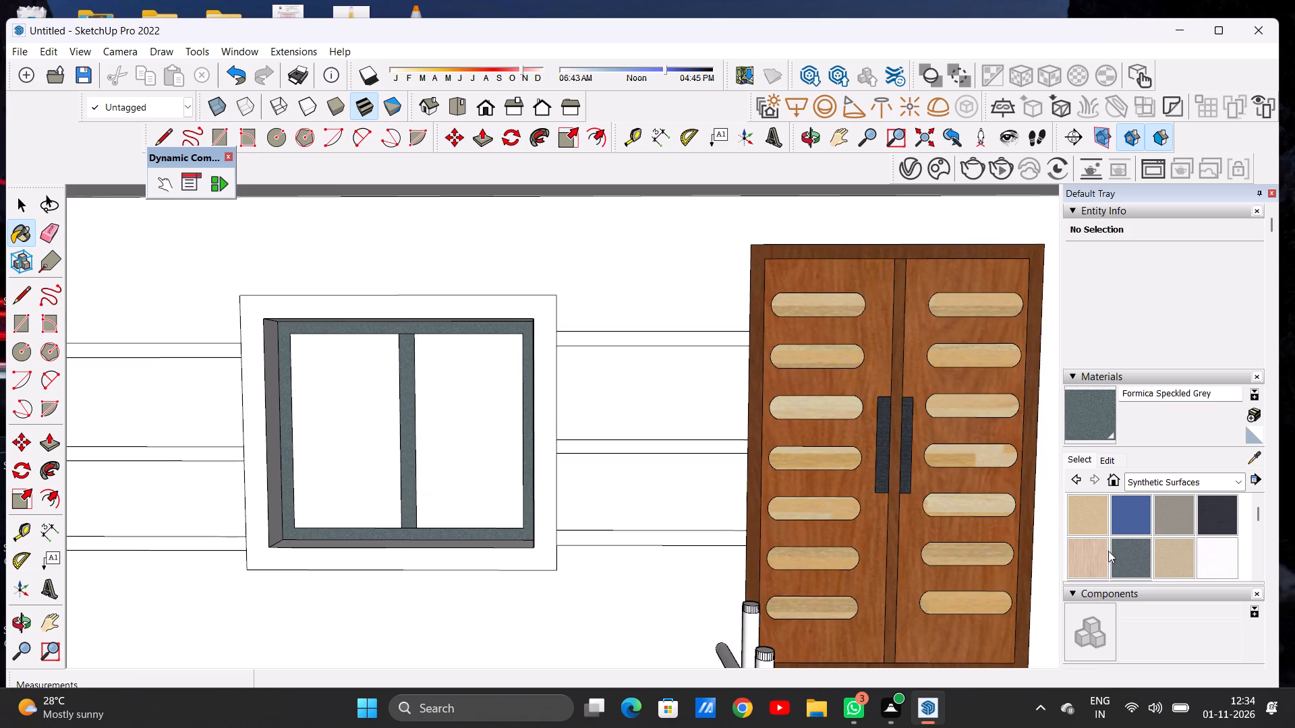
Paint the inner frame and centre mullion of the ground-floor window beside the door with Formica Laminate Dark.
click(1218, 514)
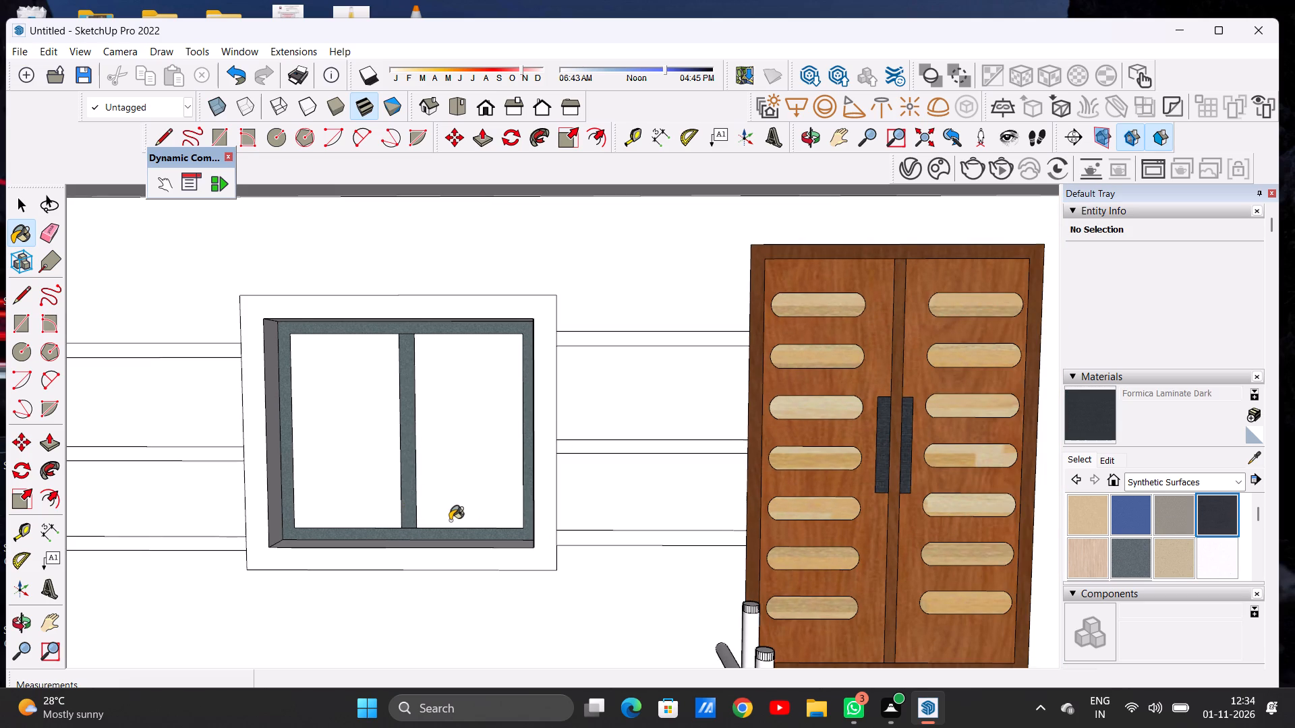
scroll(437, 525, up, 11)
click(393, 534)
click(386, 496)
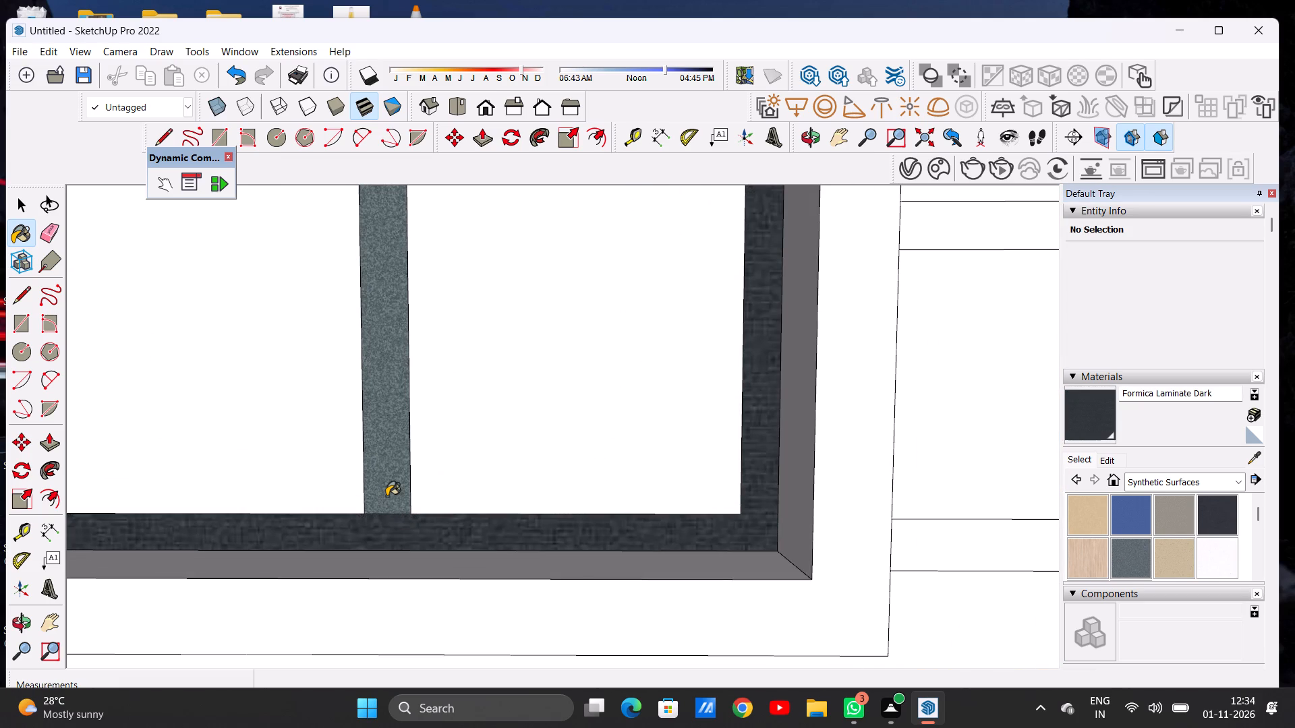
scroll(392, 523, down, 14)
middle_drag(417, 511, 405, 491)
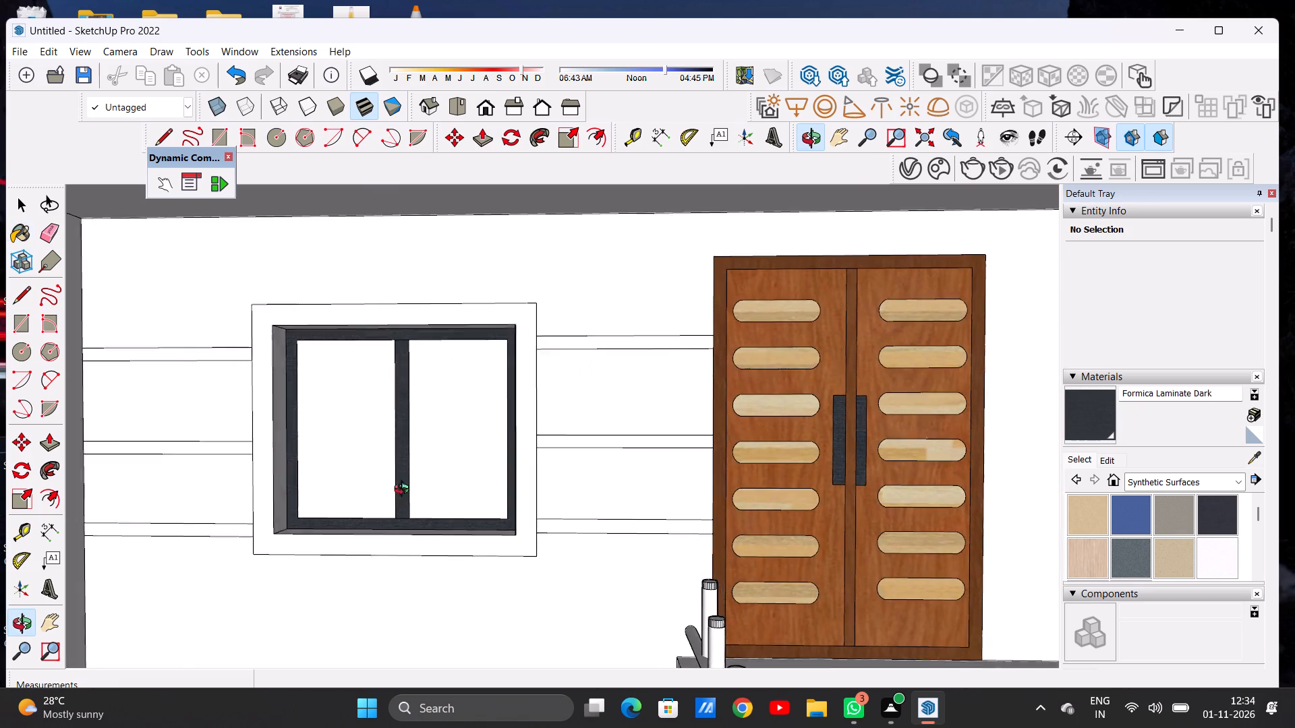
middle_drag(405, 491, 443, 489)
scroll(388, 489, down, 6)
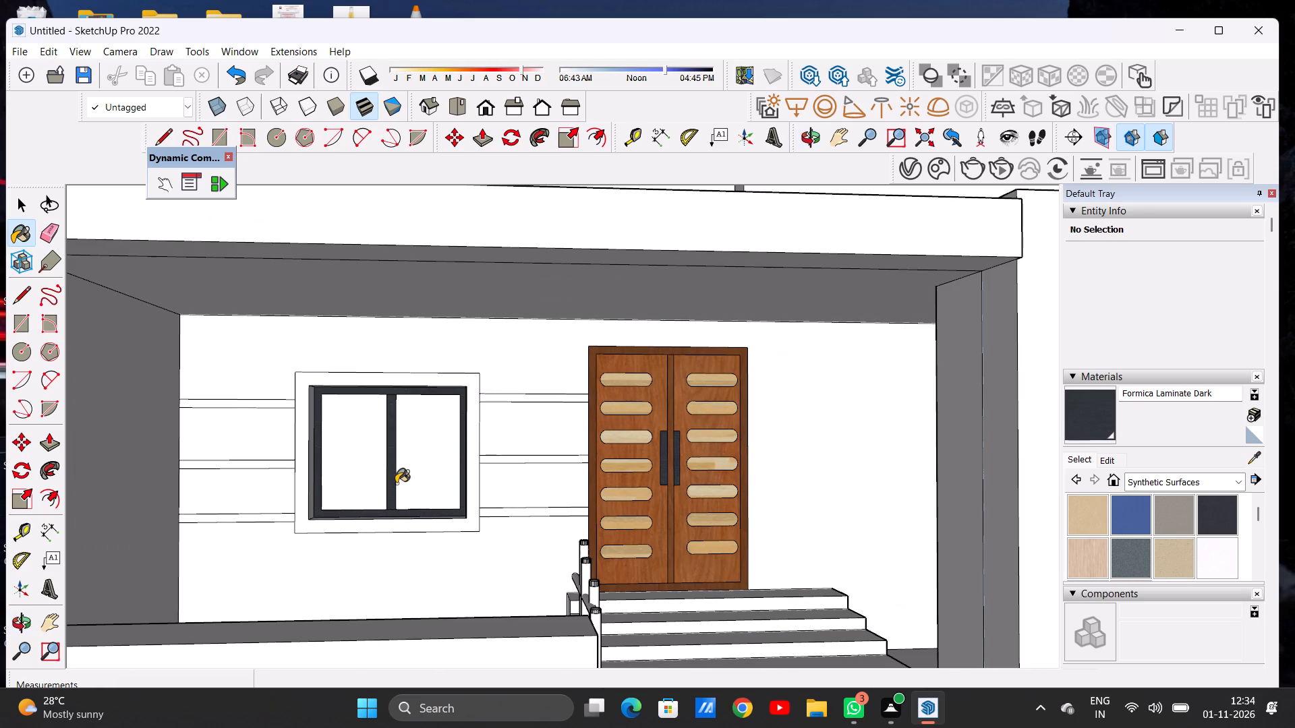
Paint the four upright posts of the entrance stair railing with Formica Graystone from the Synthetic Surfaces materials.
key(space)
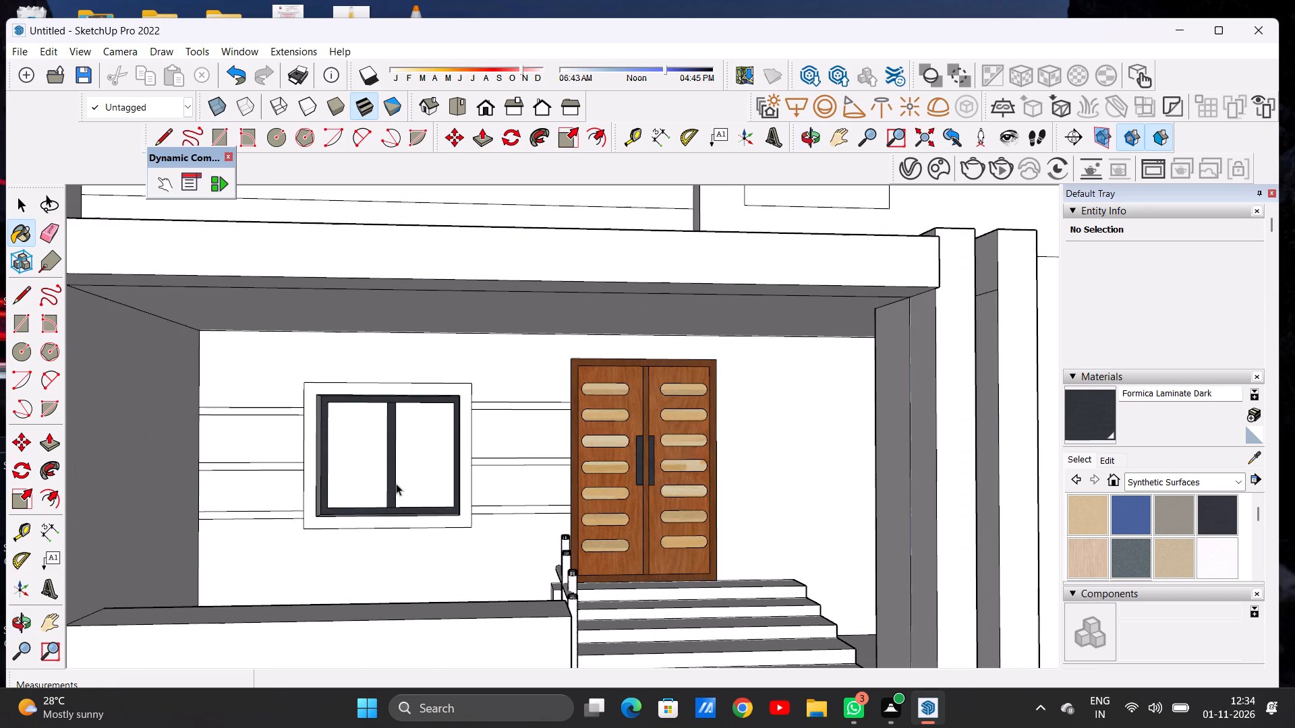
scroll(390, 448, down, 9)
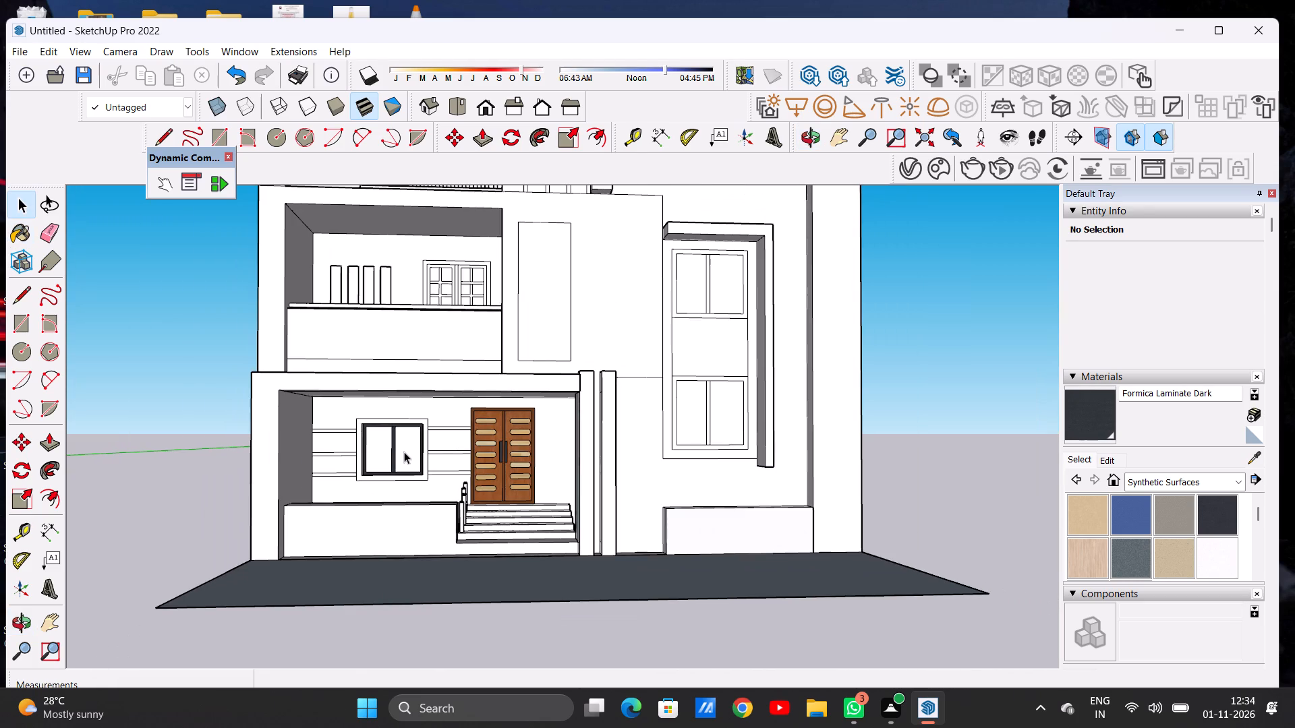
scroll(464, 502, up, 3)
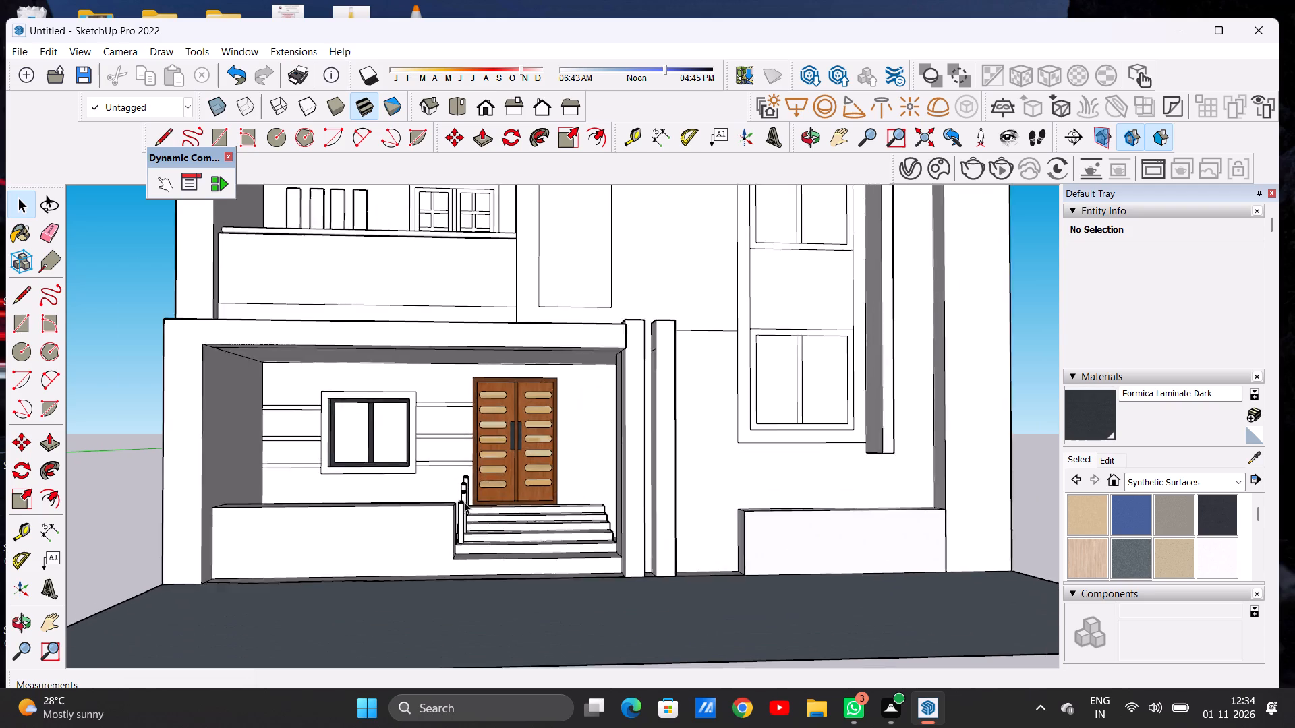
scroll(464, 502, up, 9)
scroll(468, 515, down, 1)
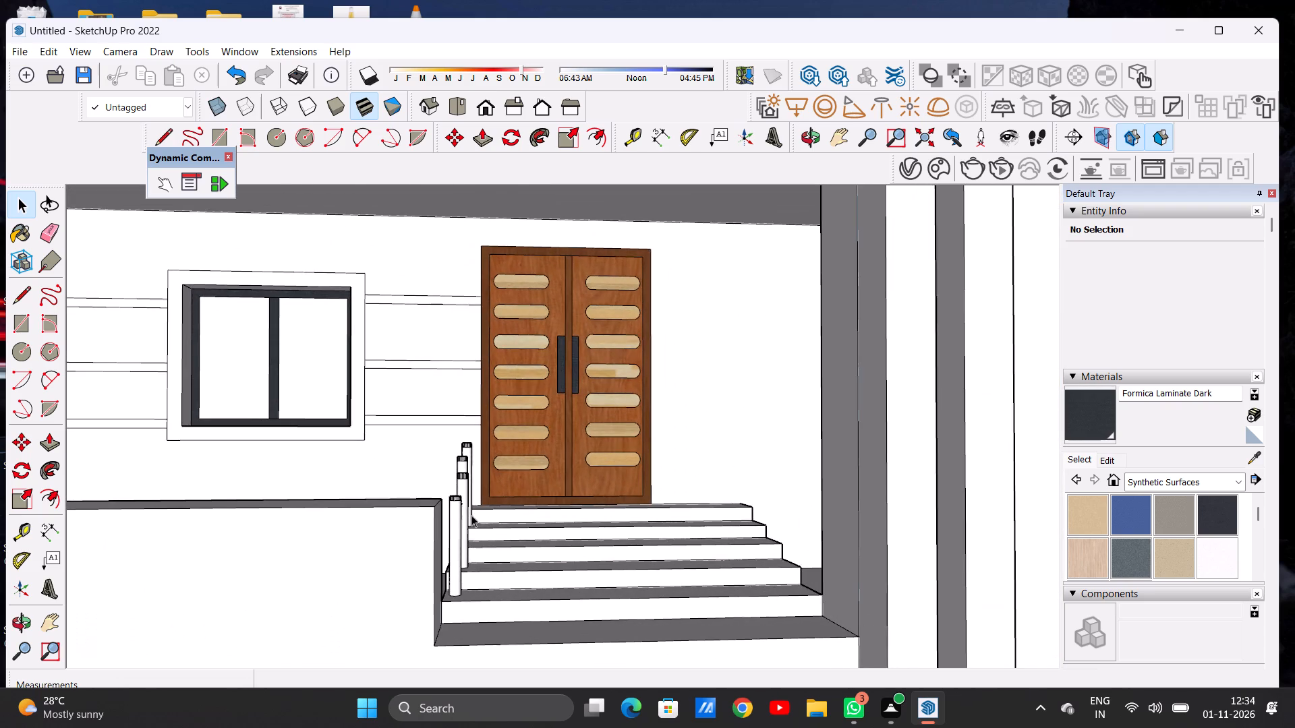
middle_drag(495, 516, 376, 548)
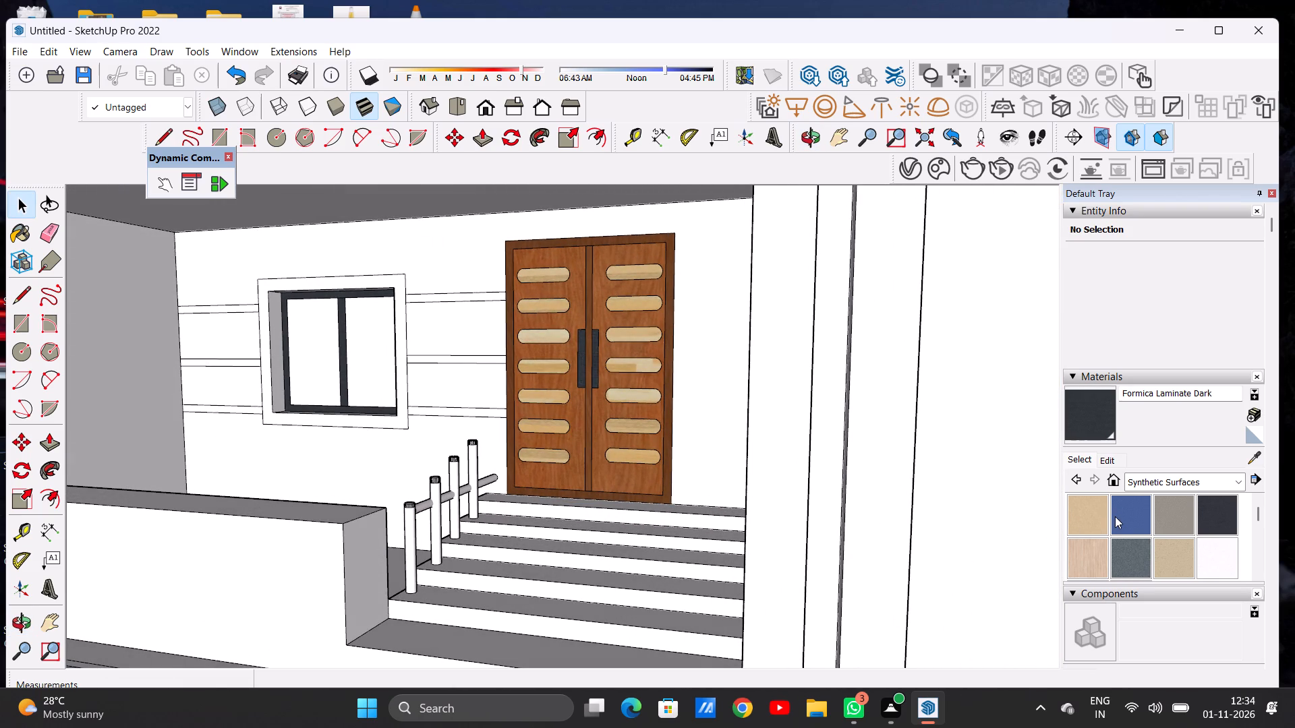
click(1179, 514)
scroll(431, 529, up, 4)
scroll(420, 542, down, 1)
scroll(414, 547, up, 2)
scroll(397, 551, down, 1)
scroll(397, 551, up, 5)
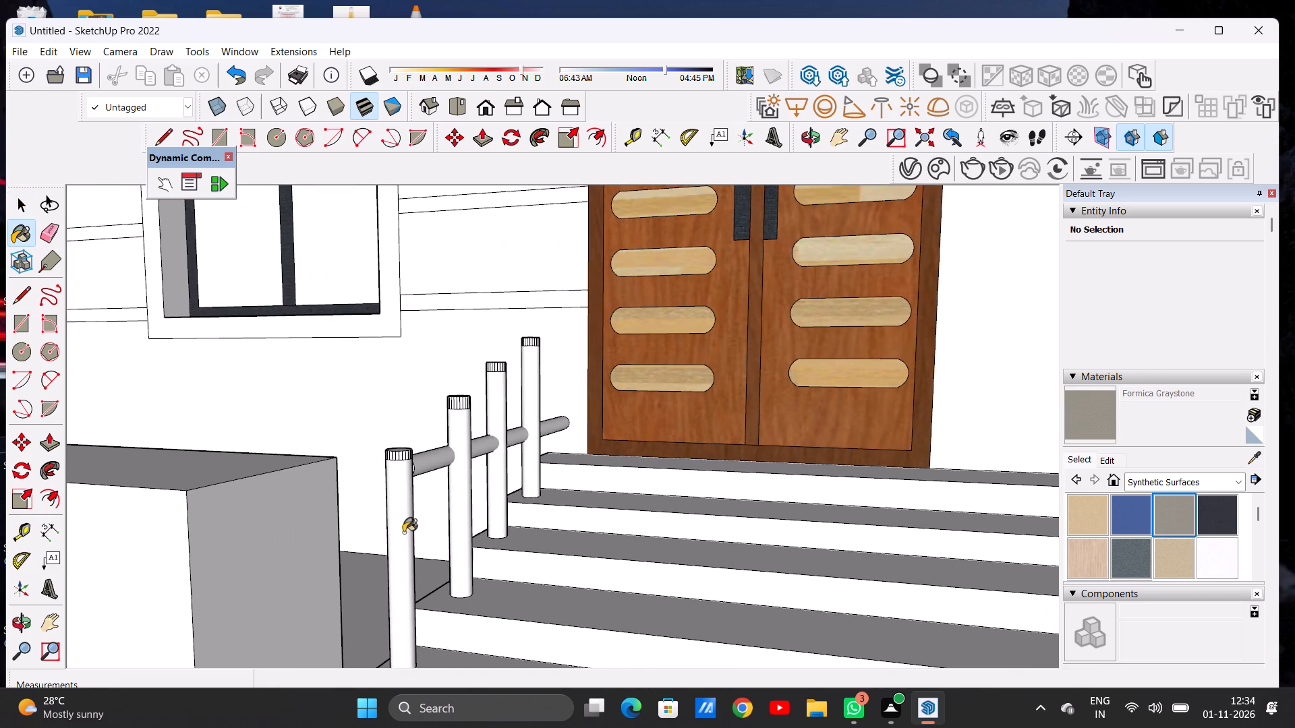
click(404, 531)
click(466, 492)
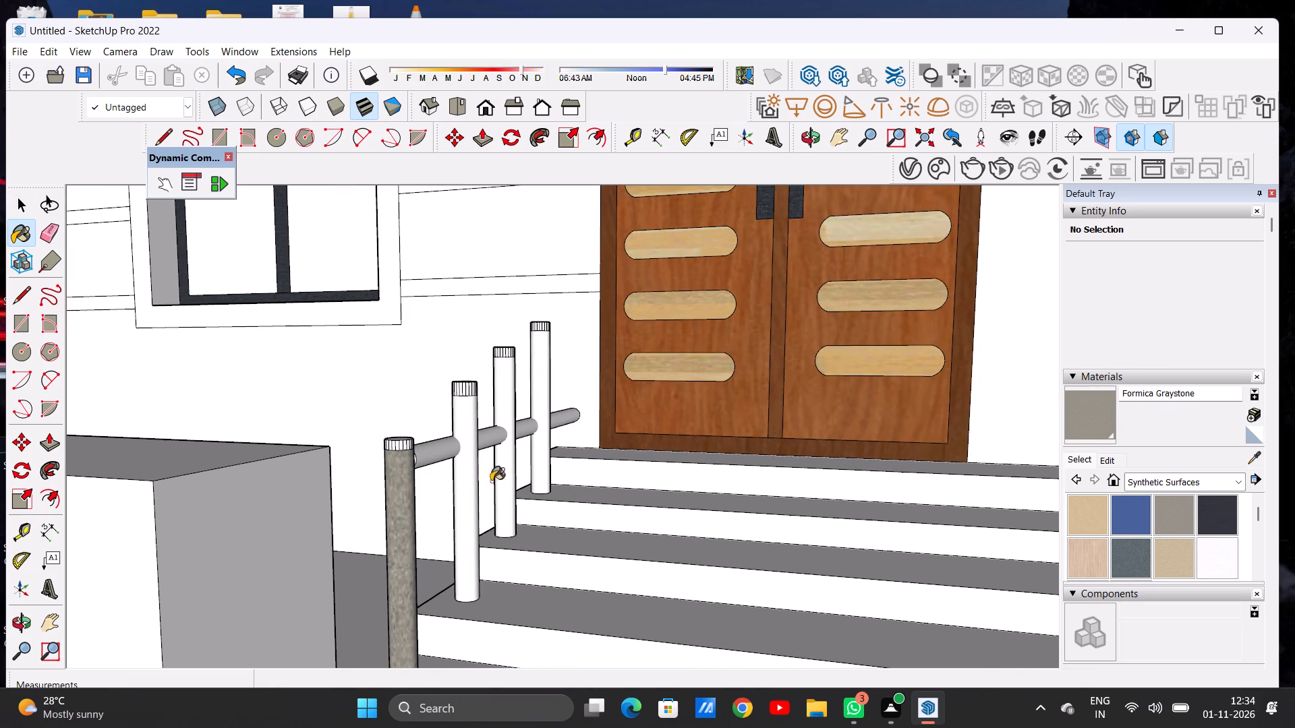
click(504, 464)
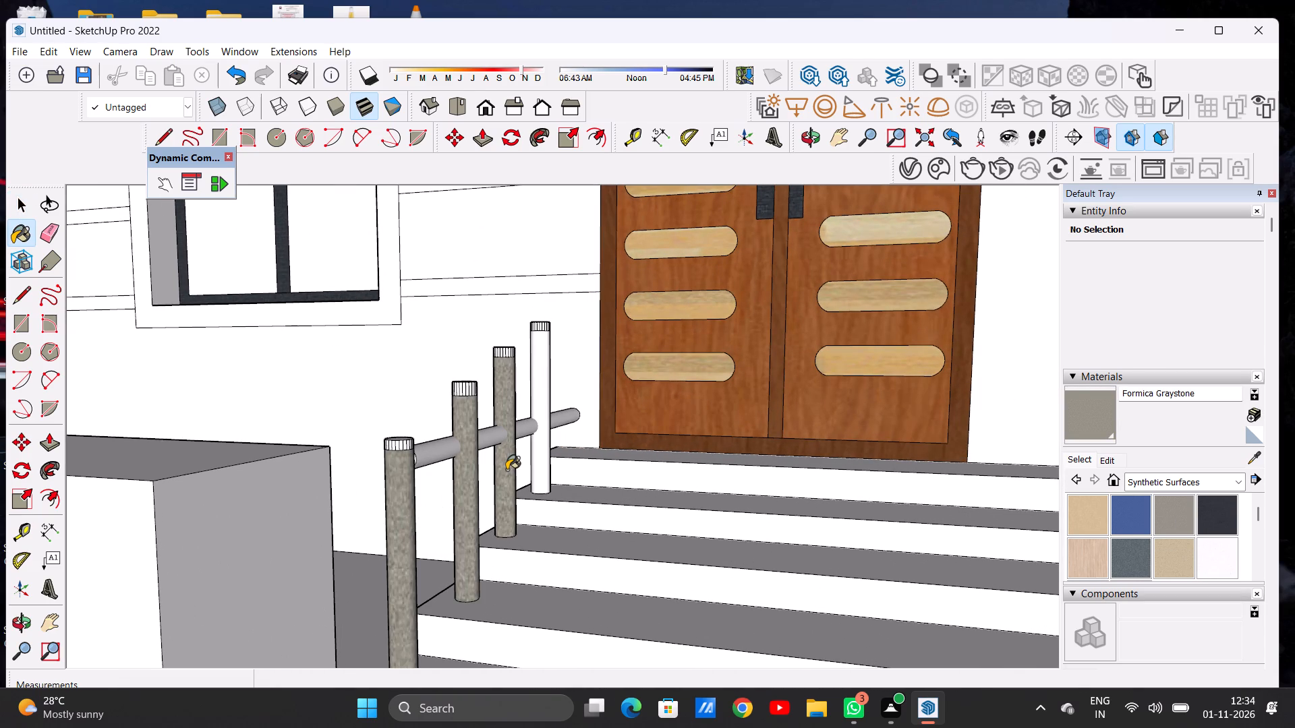
click(542, 403)
Paint the sloping handrail of the stair railing and its exposed white end with Formica Graystone.
scroll(515, 439, up, 6)
click(531, 423)
scroll(531, 423, down, 2)
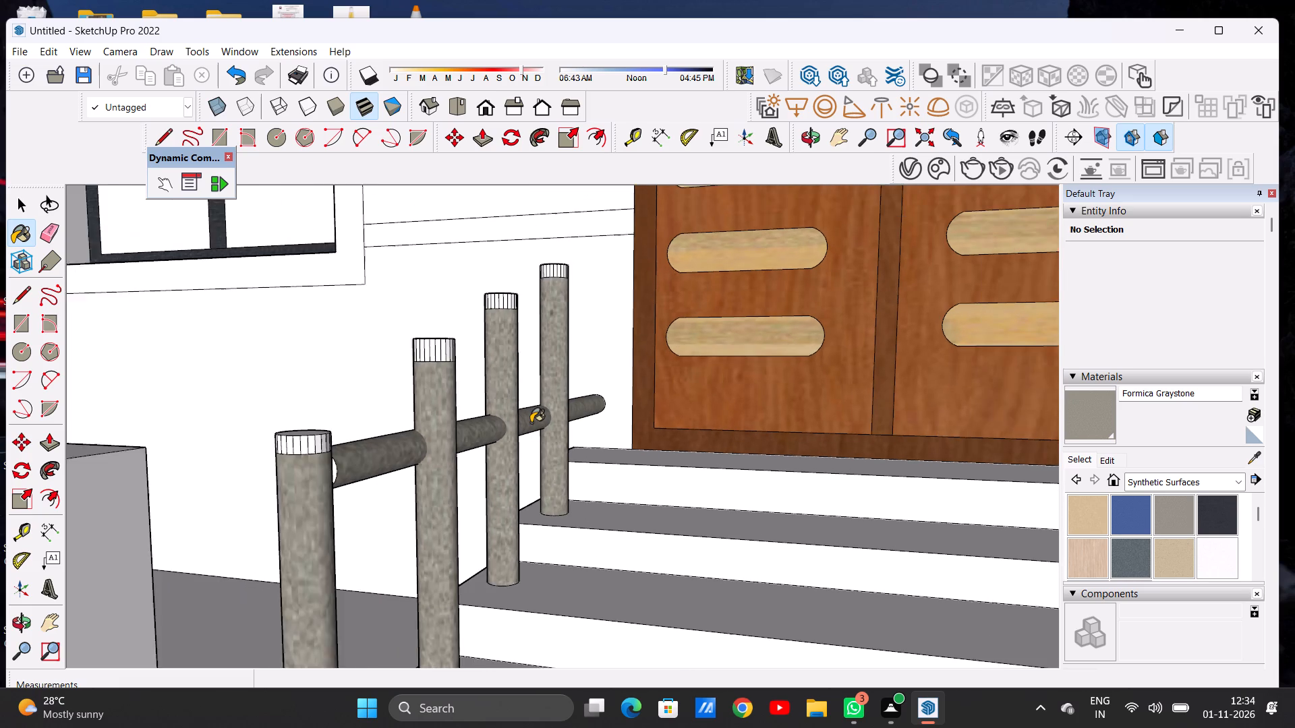
scroll(531, 423, down, 1)
scroll(344, 467, up, 2)
scroll(345, 466, down, 1)
scroll(345, 466, up, 1)
scroll(345, 466, down, 1)
scroll(345, 466, up, 15)
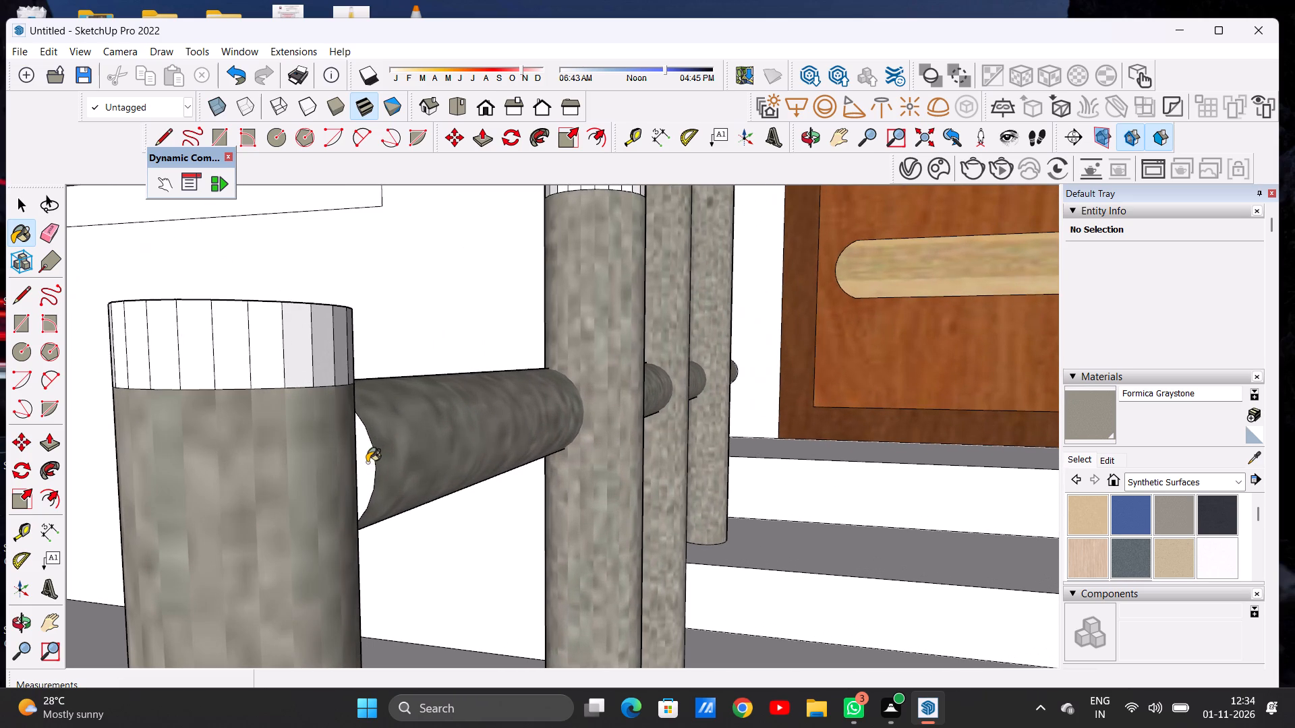
click(367, 462)
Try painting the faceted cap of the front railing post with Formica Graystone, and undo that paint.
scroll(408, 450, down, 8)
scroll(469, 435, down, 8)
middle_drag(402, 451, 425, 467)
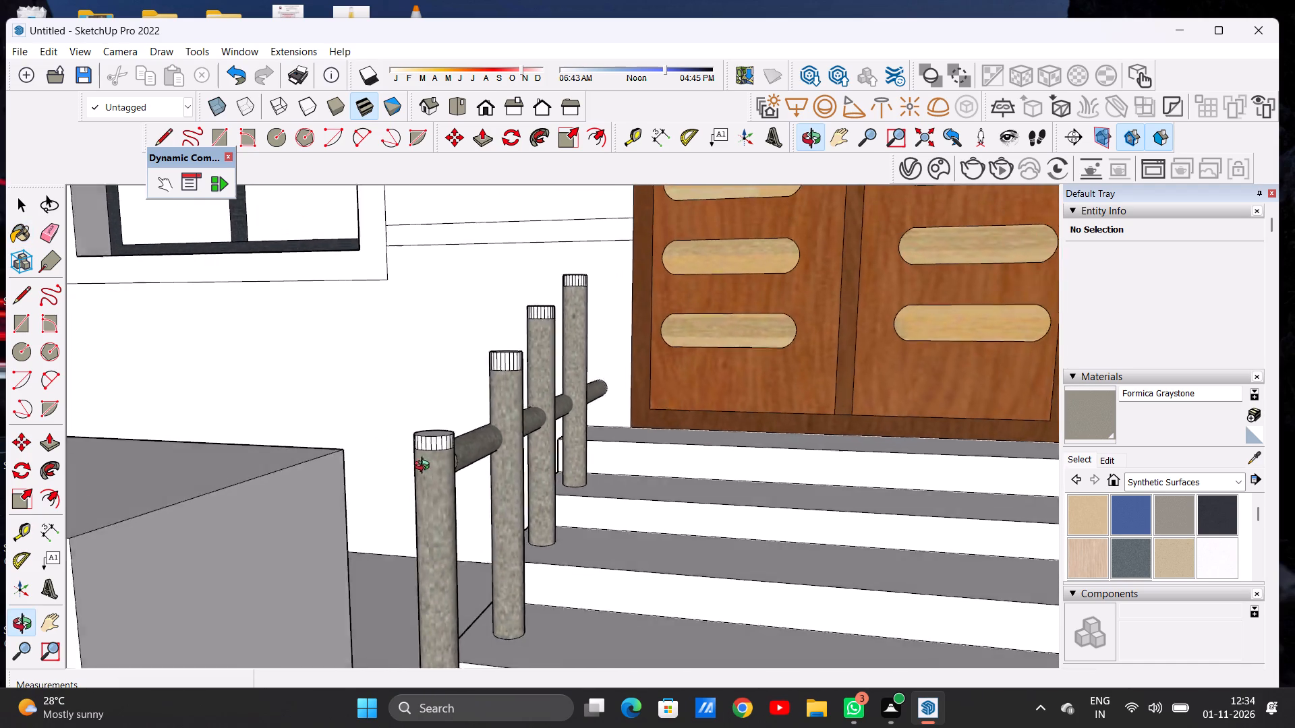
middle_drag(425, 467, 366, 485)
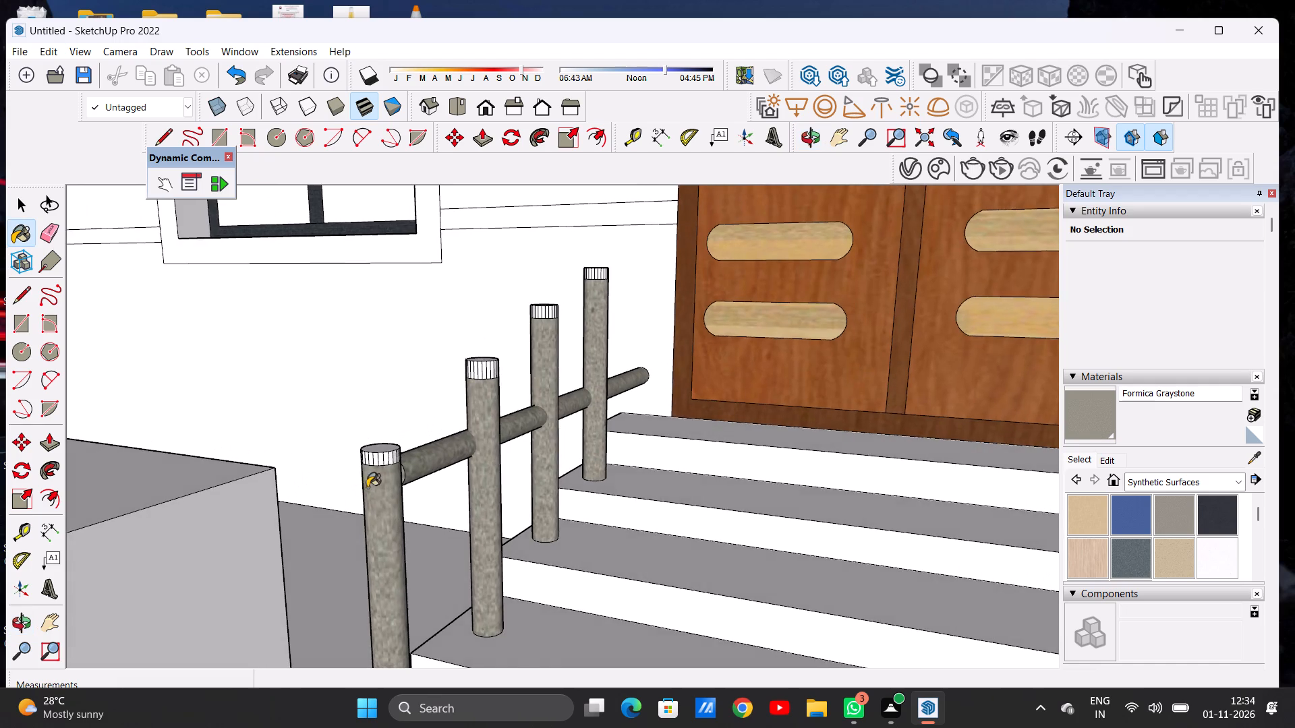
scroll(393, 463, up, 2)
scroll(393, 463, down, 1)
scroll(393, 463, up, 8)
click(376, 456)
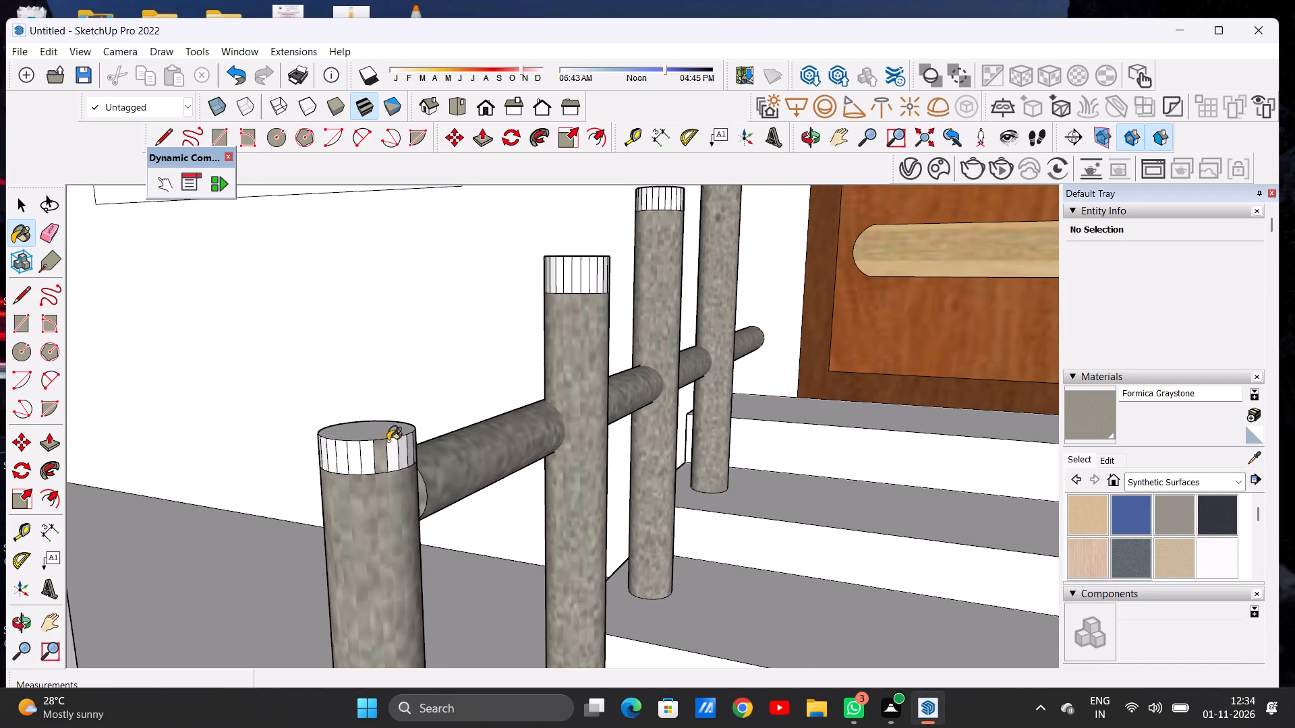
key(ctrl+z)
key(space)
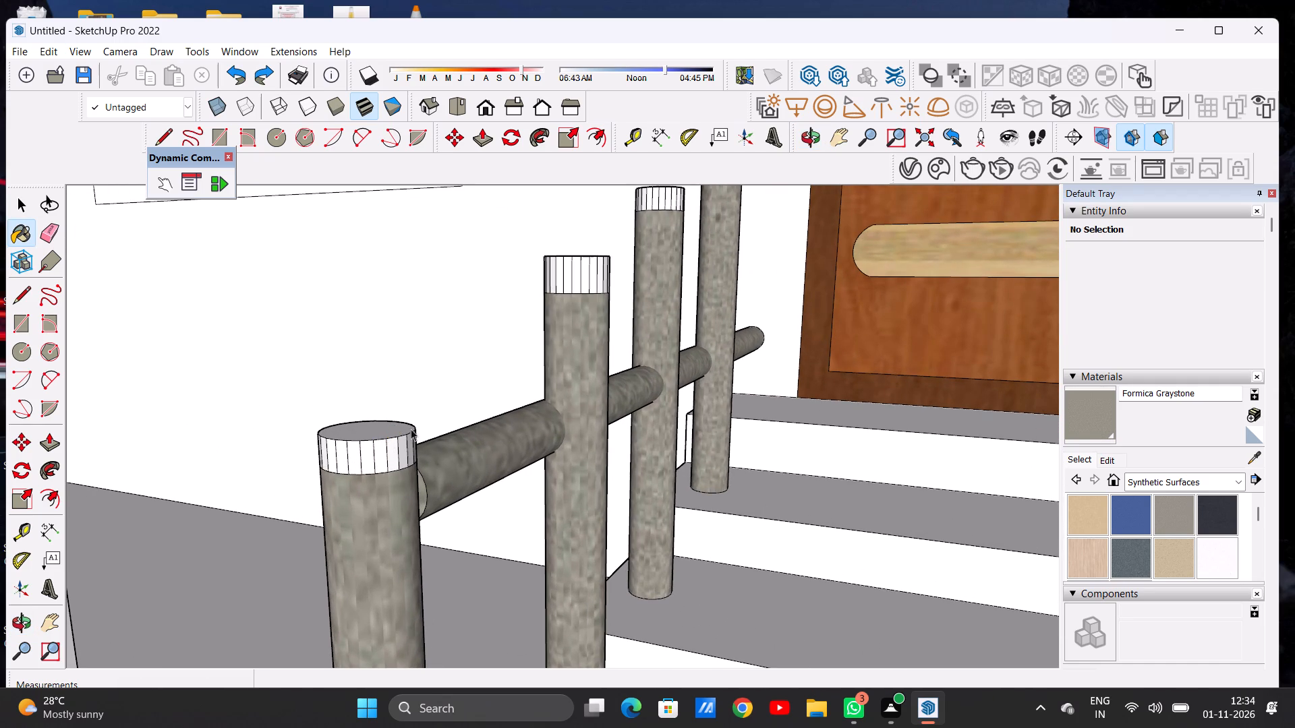
Examine the entrance stairs and painted railing from several angles.
scroll(418, 402, down, 14)
middle_drag(442, 437, 633, 409)
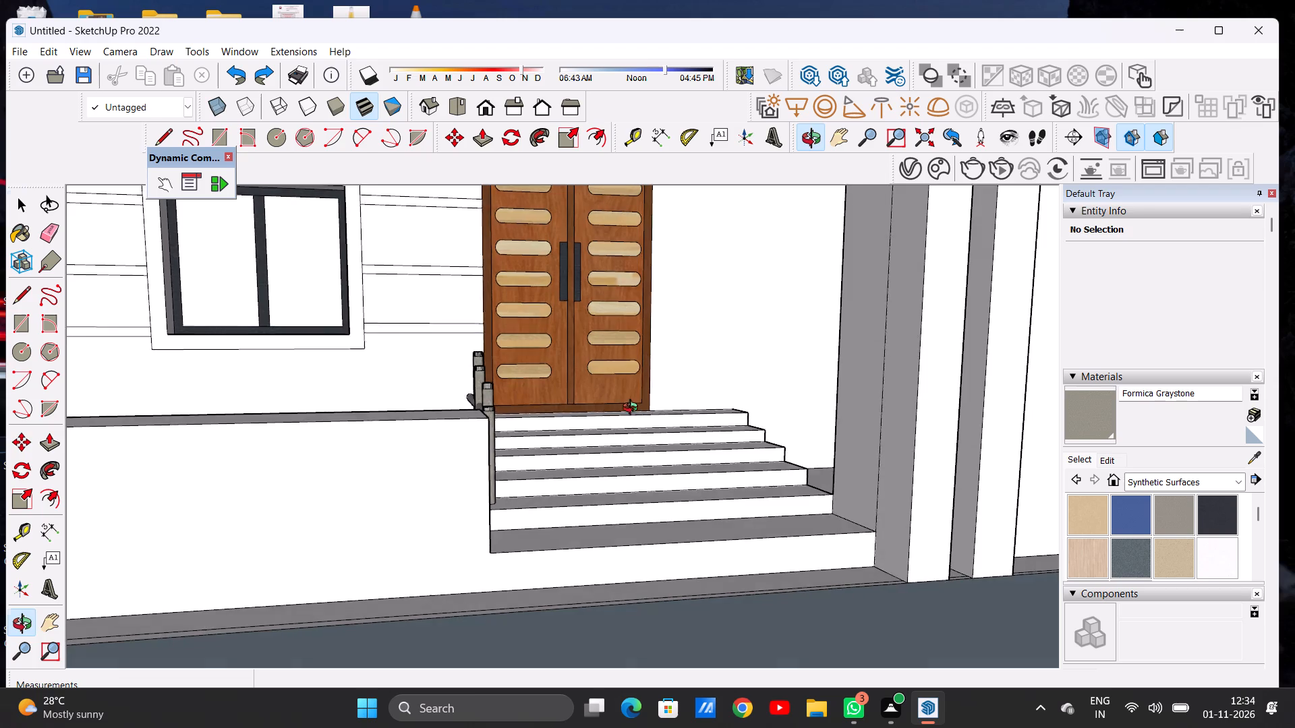
middle_drag(633, 409, 634, 409)
middle_drag(629, 408, 613, 406)
middle_drag(493, 375, 624, 396)
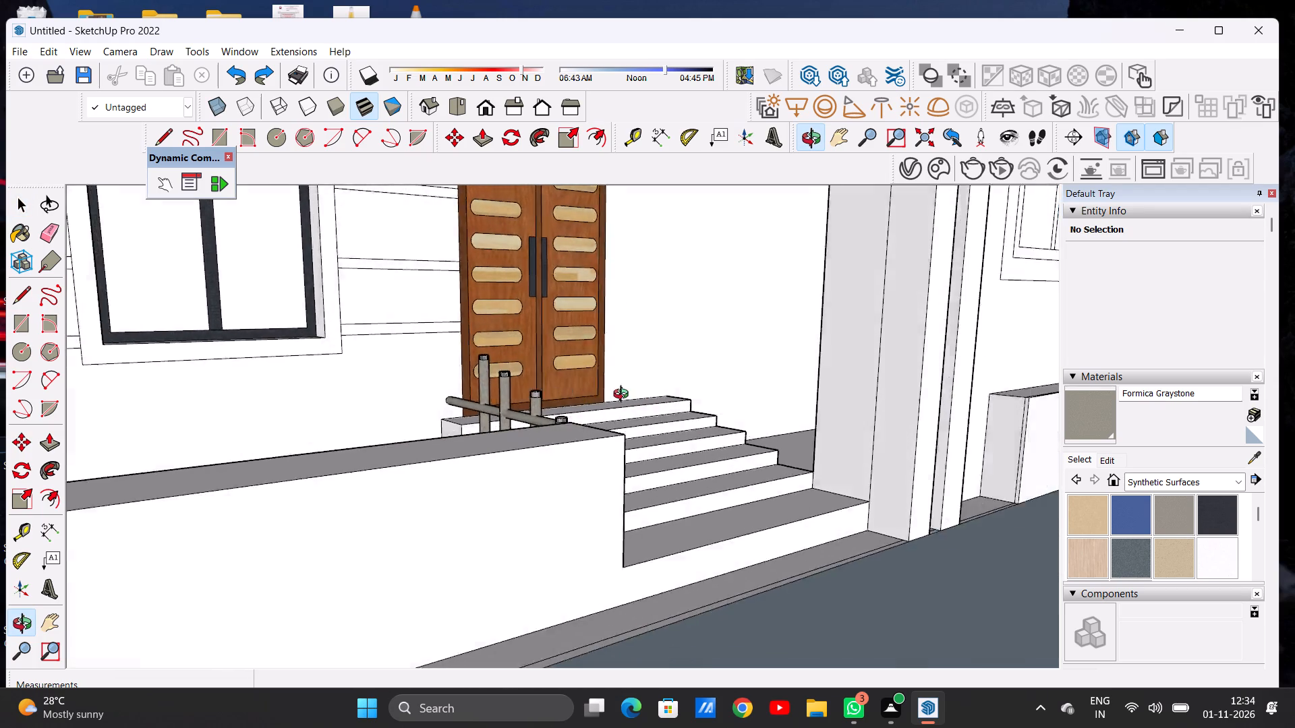
middle_drag(624, 396, 473, 393)
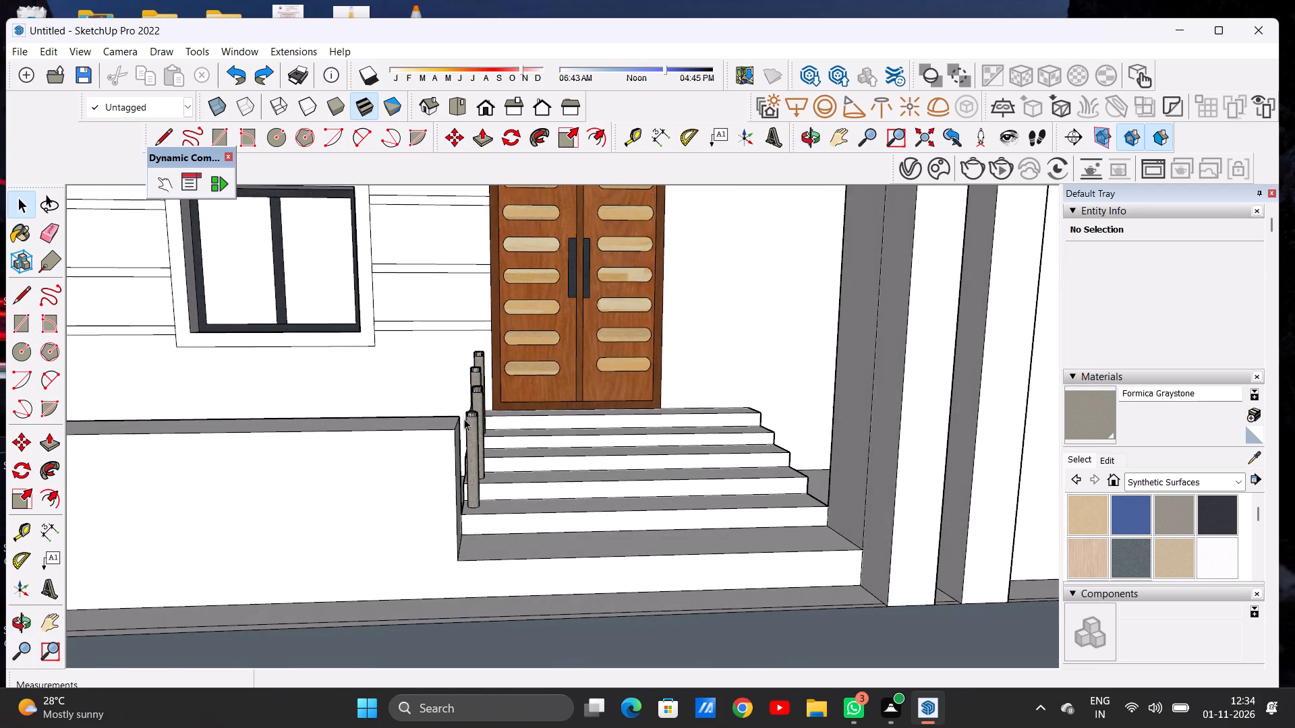
scroll(468, 429, down, 15)
middle_drag(508, 453, 503, 434)
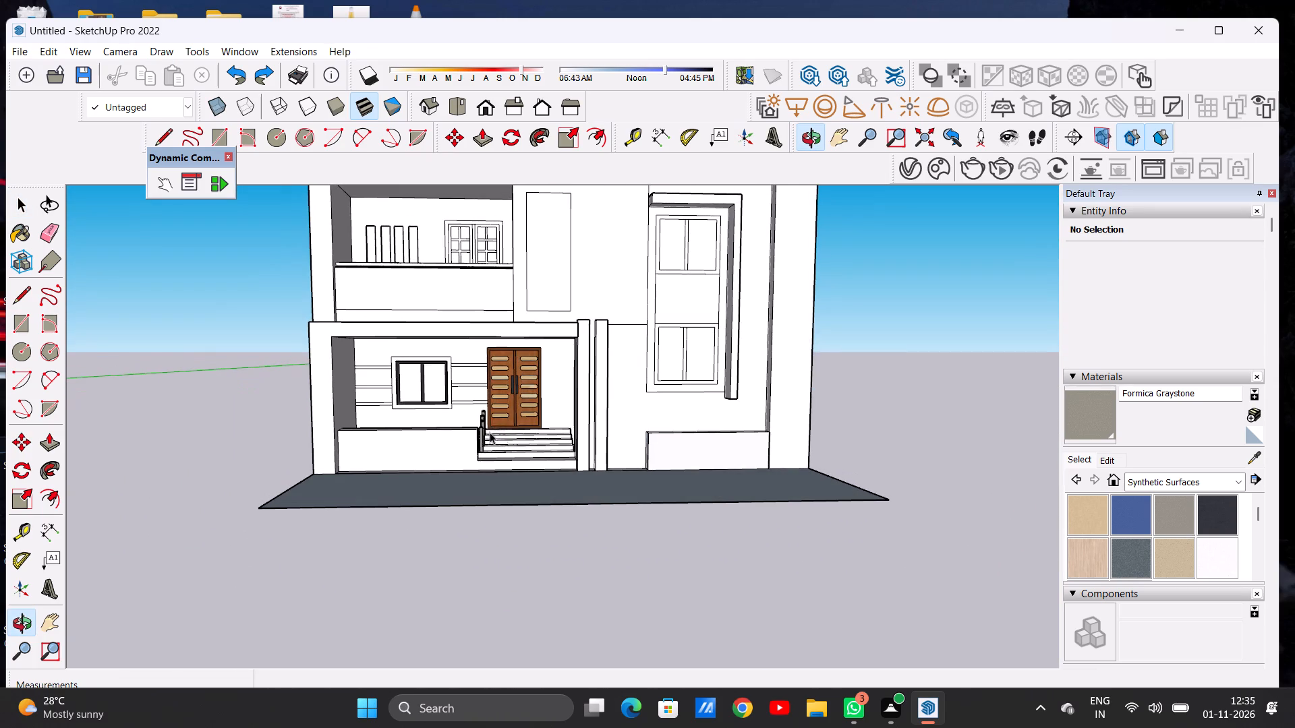
Paint the three horizontal wall bands between the ground-floor window and the main door with Color M07 from the Colors materials.
scroll(460, 389, up, 10)
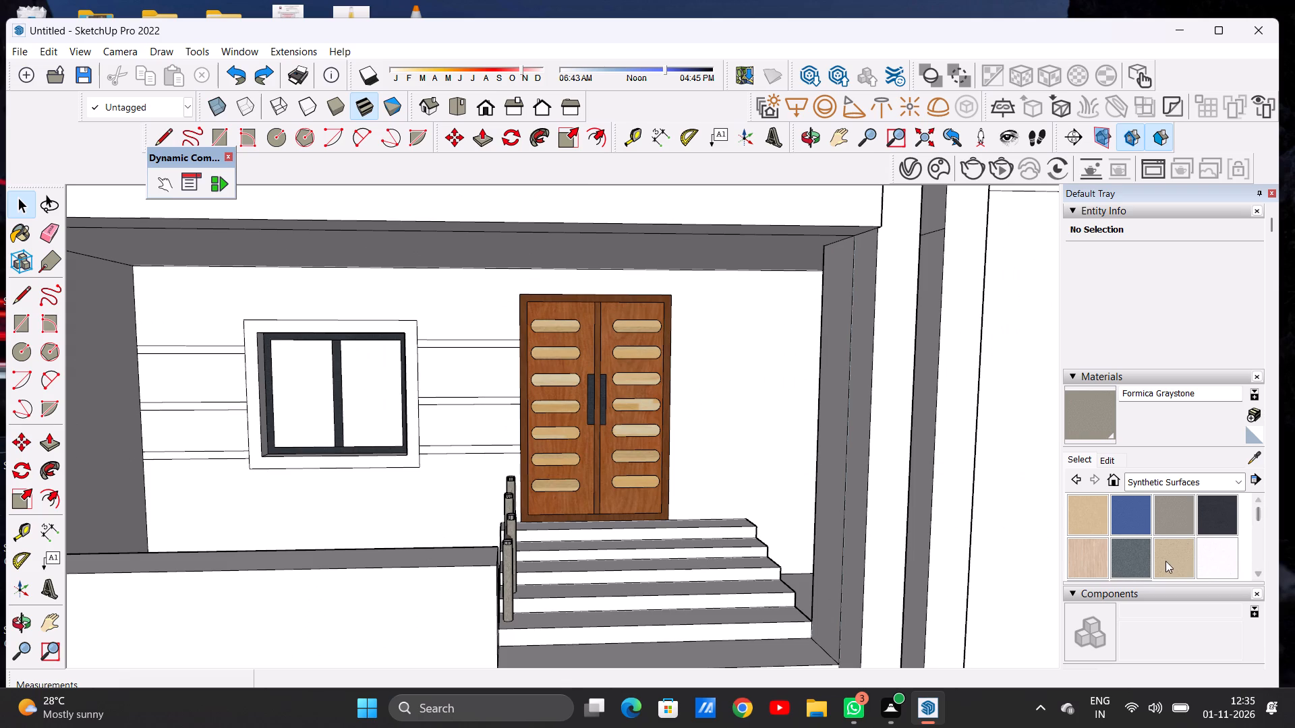
click(1137, 481)
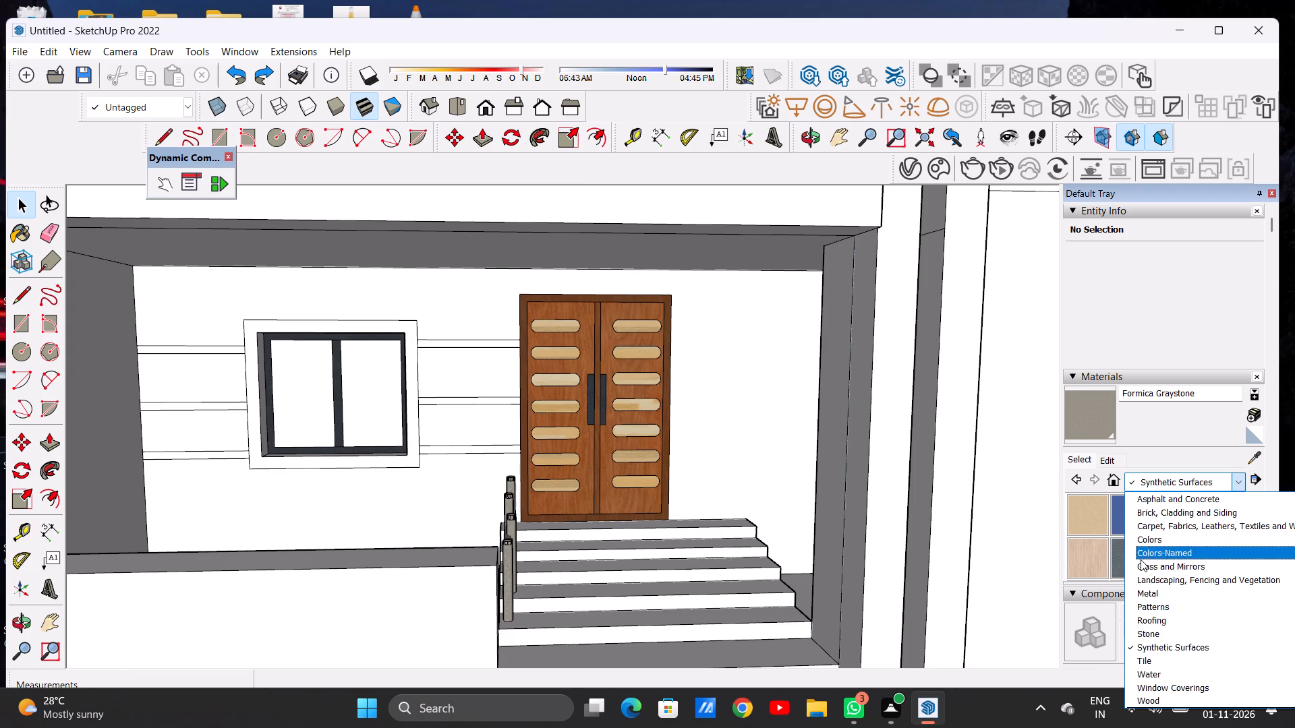
click(1141, 538)
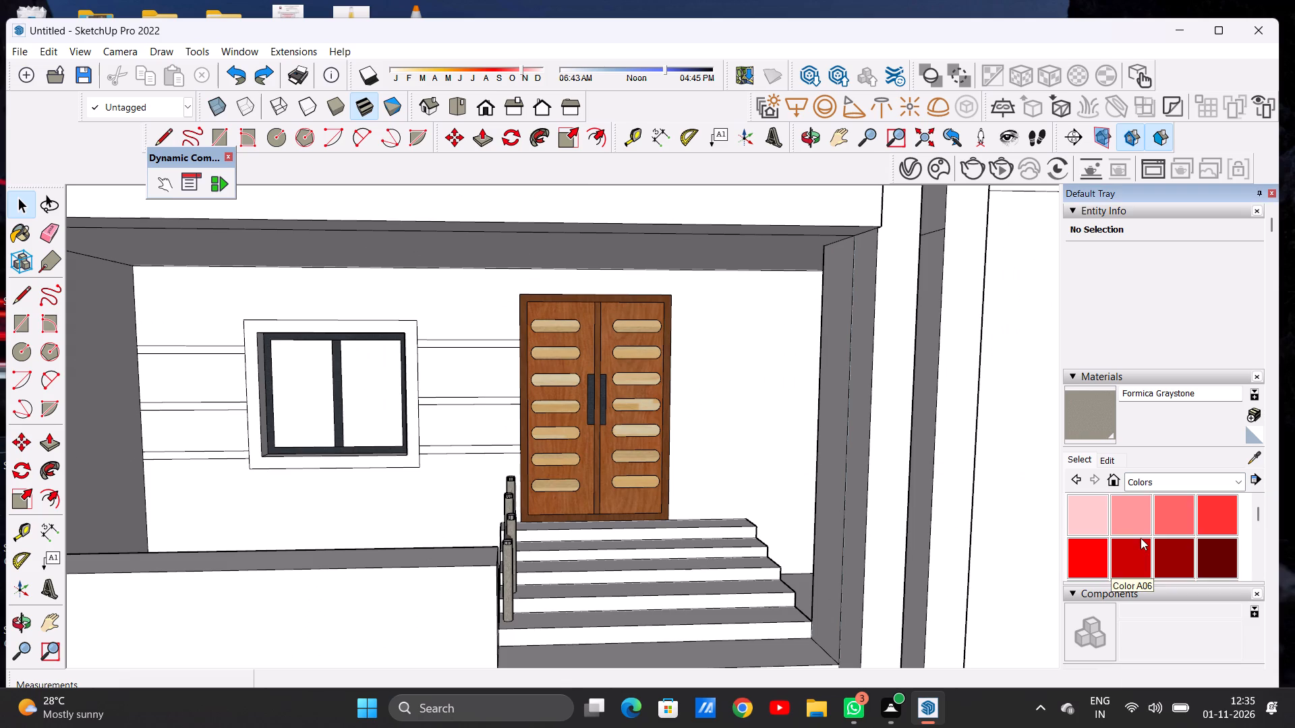
scroll(1141, 537, down, 12)
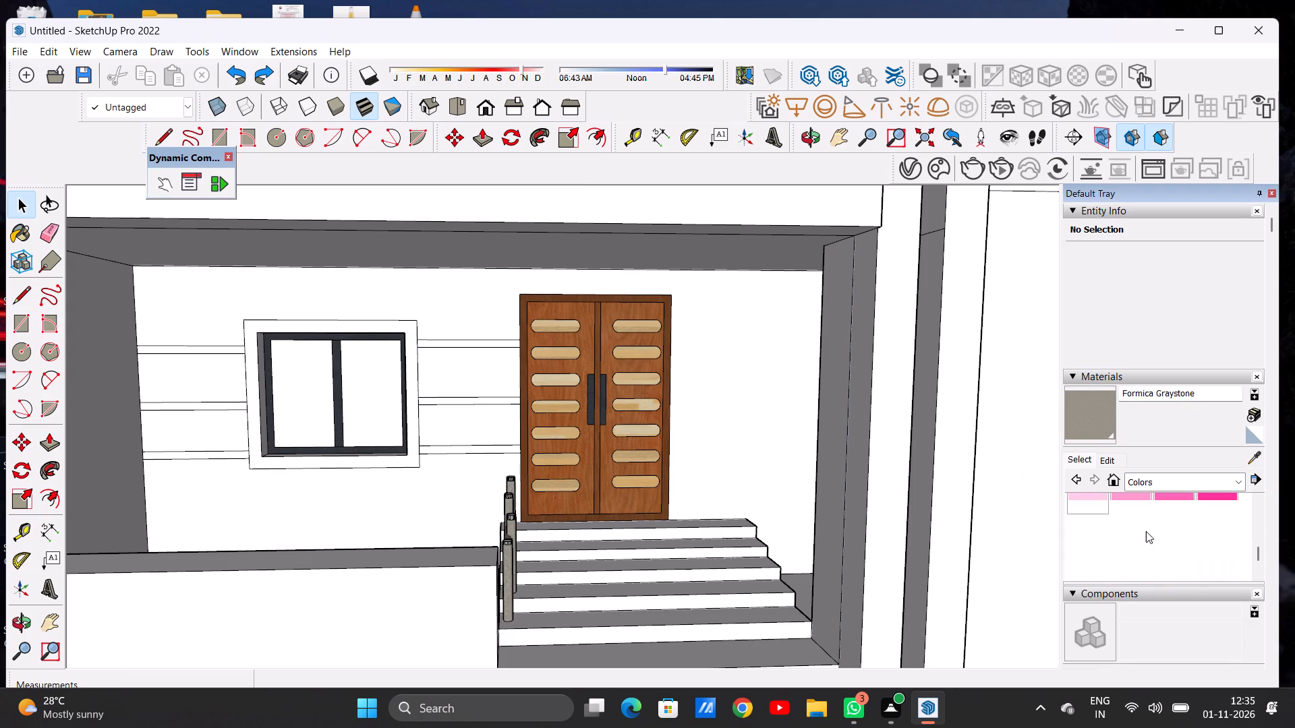
scroll(1146, 531, down, 4)
scroll(1152, 369, up, 1)
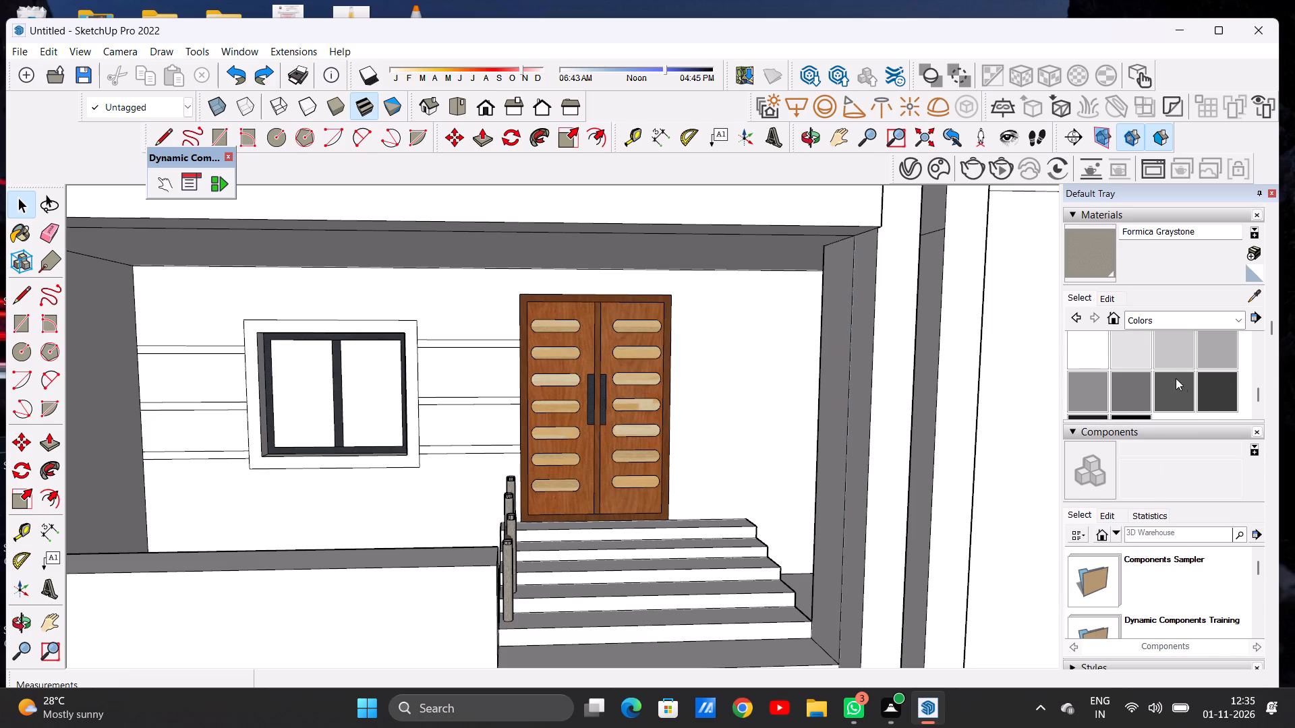
click(1210, 393)
scroll(477, 359, up, 6)
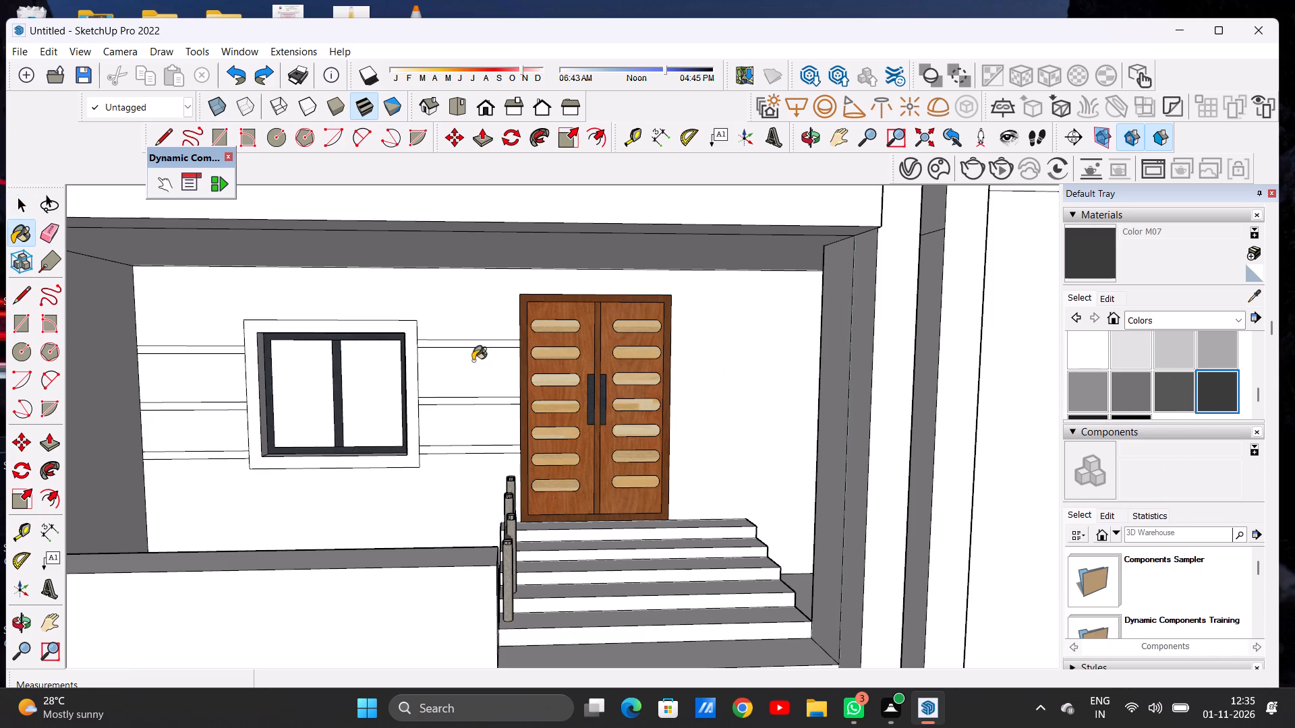
scroll(473, 361, up, 1)
scroll(415, 346, up, 18)
click(418, 309)
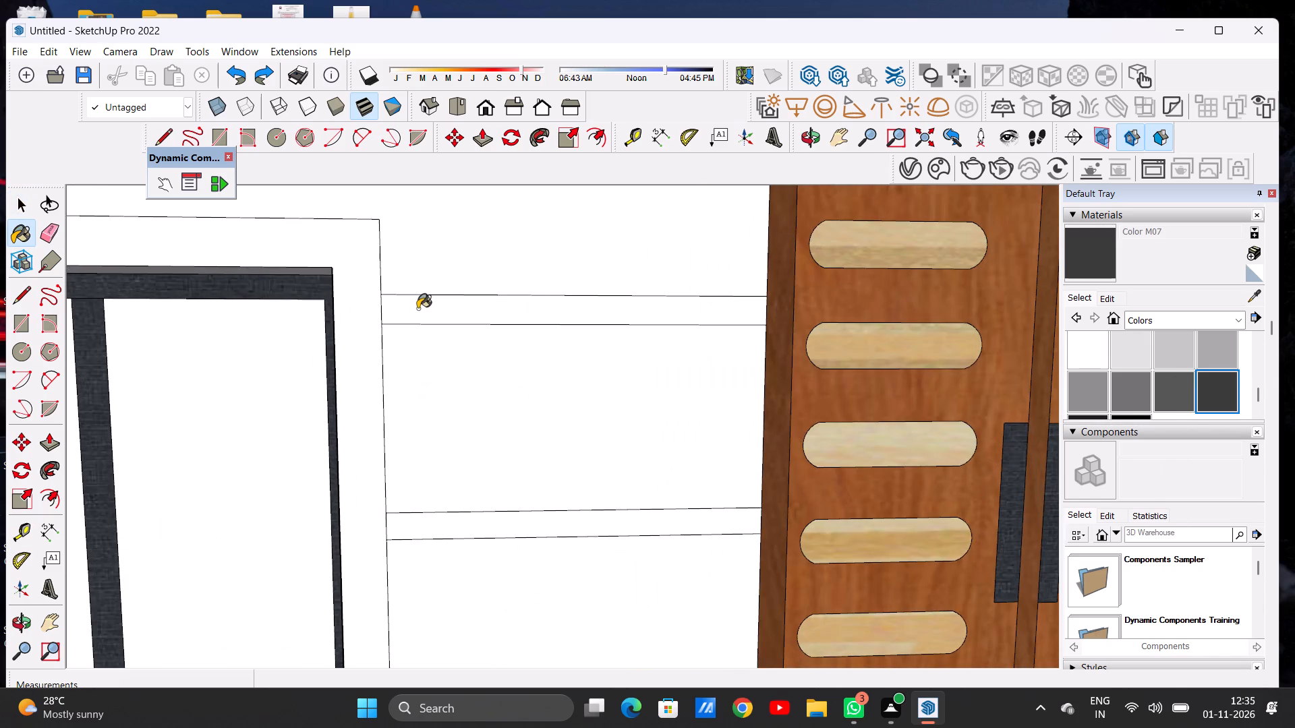
click(453, 552)
scroll(497, 358, down, 9)
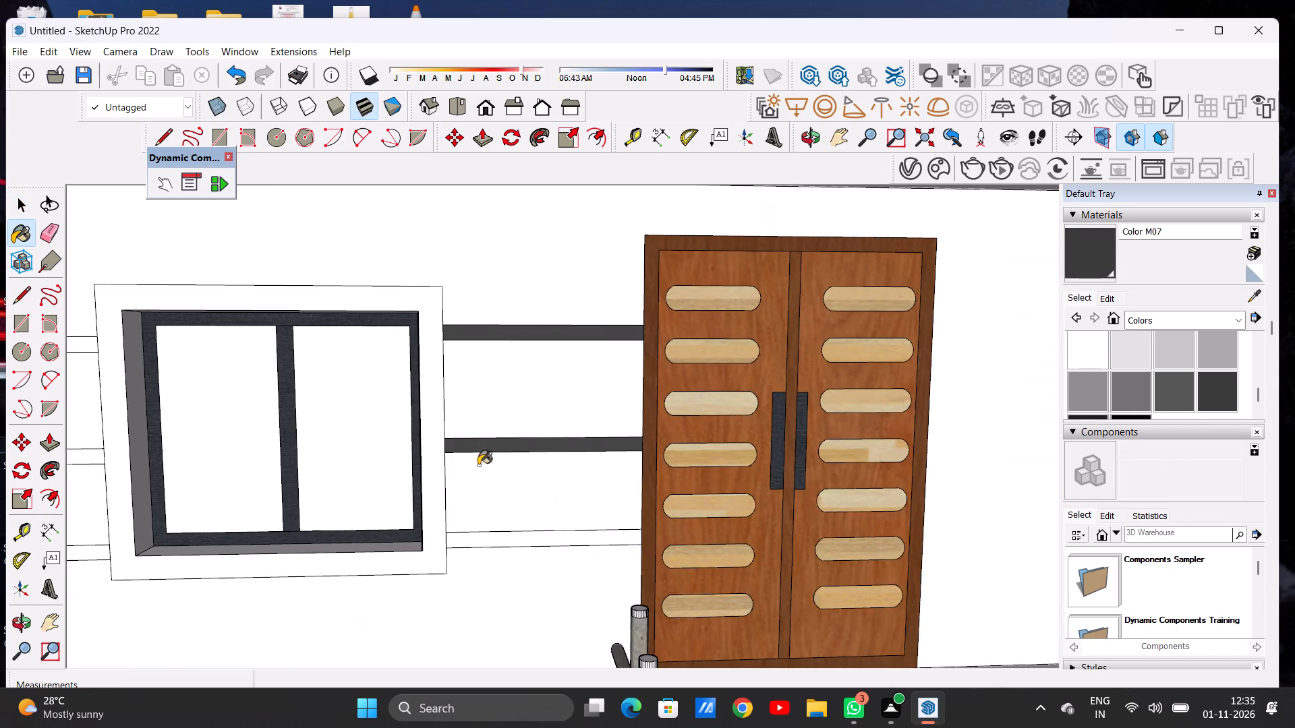
scroll(482, 552, up, 8)
click(486, 527)
Paint the three horizontal wall bands between the ground-floor window and the porch side wall with Color M07.
scroll(634, 474, down, 9)
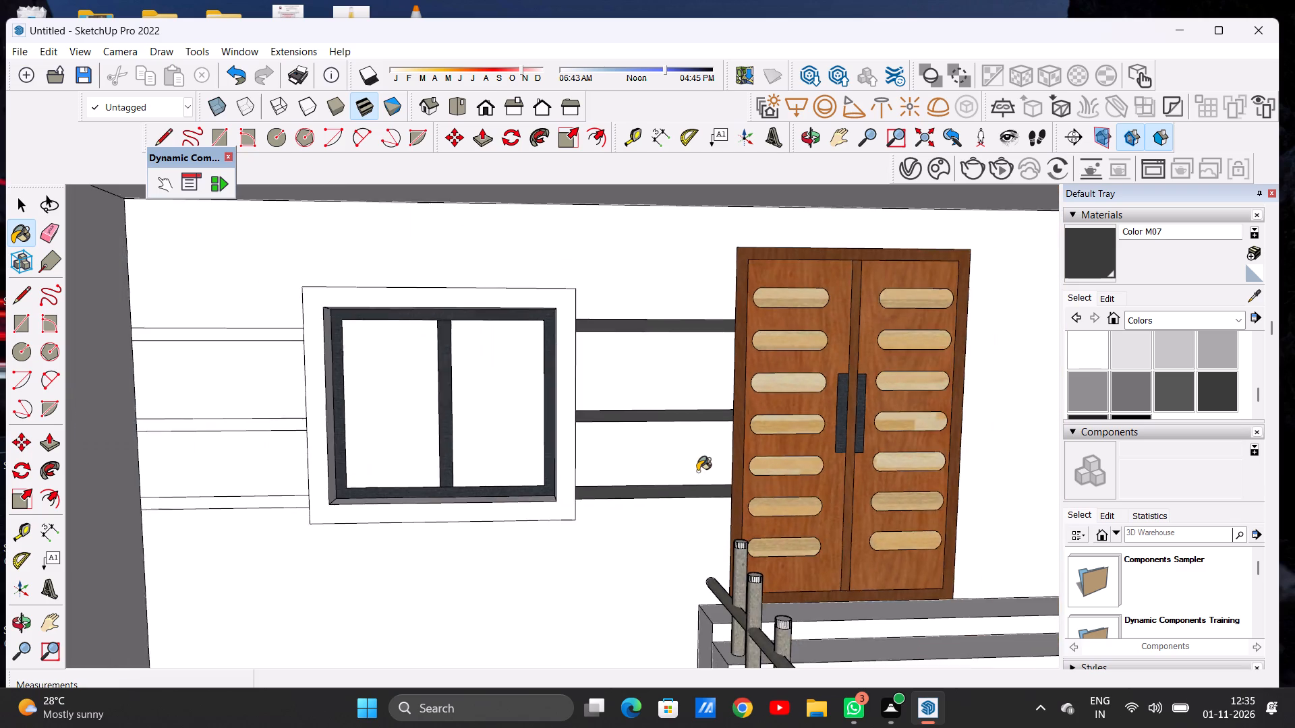
scroll(697, 471, down, 5)
scroll(696, 462, up, 2)
scroll(688, 463, down, 2)
scroll(338, 486, up, 13)
click(394, 487)
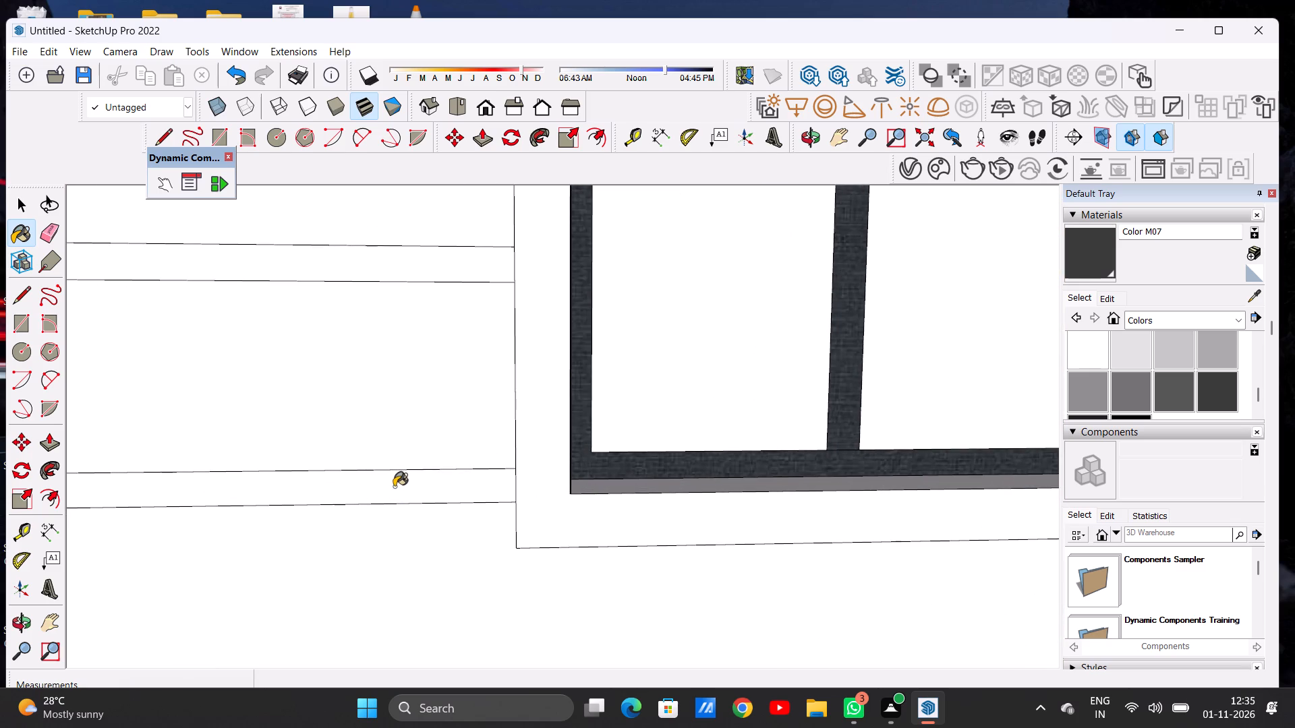
click(468, 267)
scroll(446, 361, down, 14)
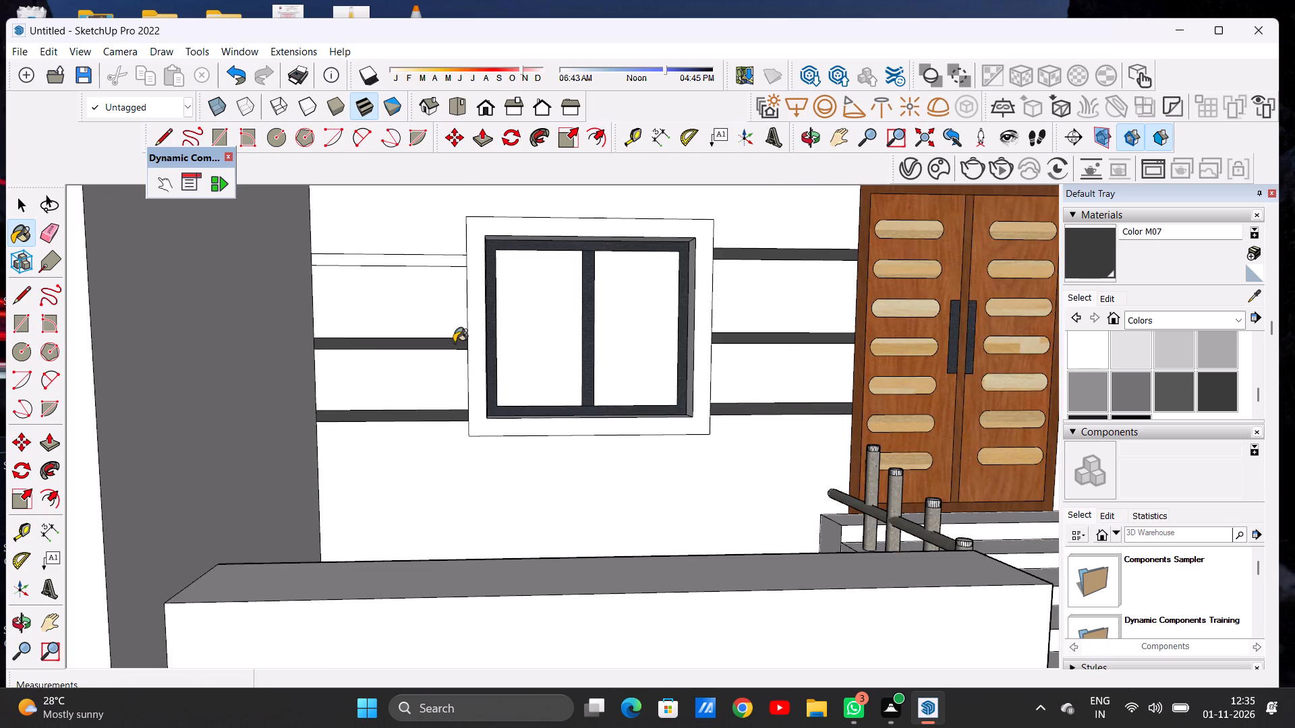
scroll(458, 270, up, 2)
scroll(458, 270, down, 1)
scroll(458, 270, up, 10)
click(452, 274)
scroll(445, 316, down, 8)
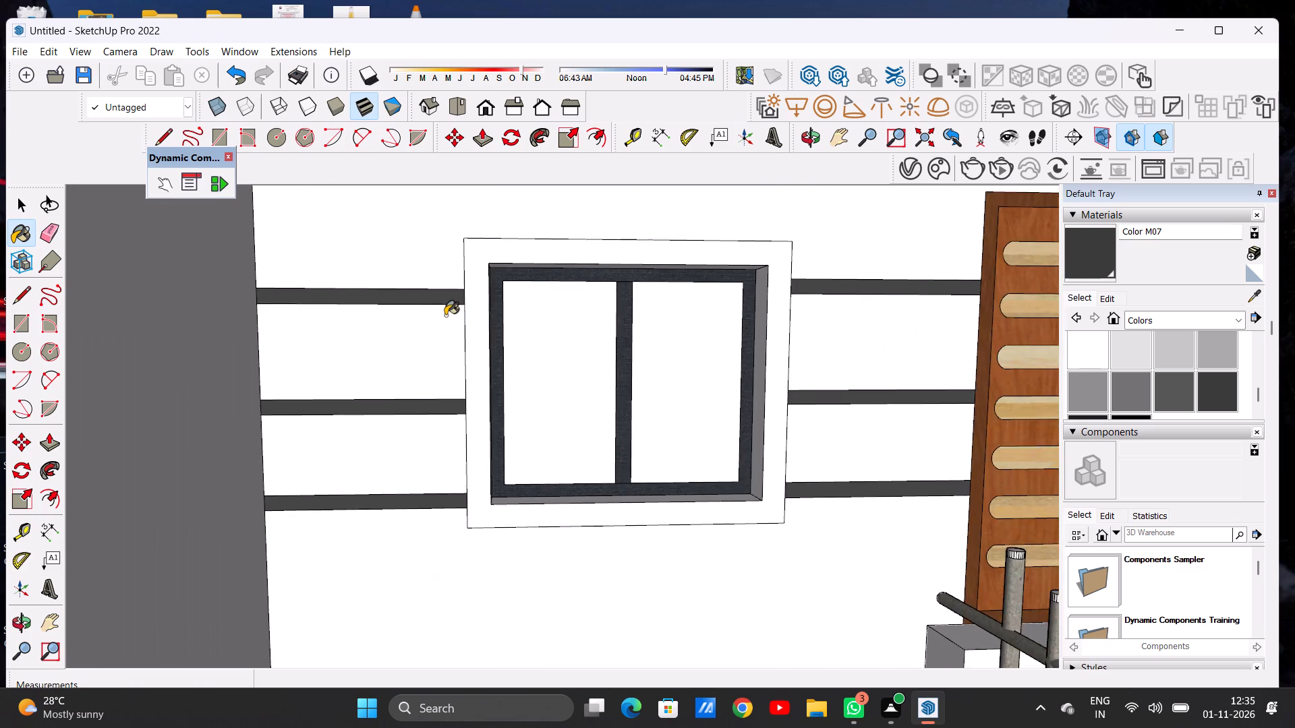
scroll(445, 315, down, 8)
key(space)
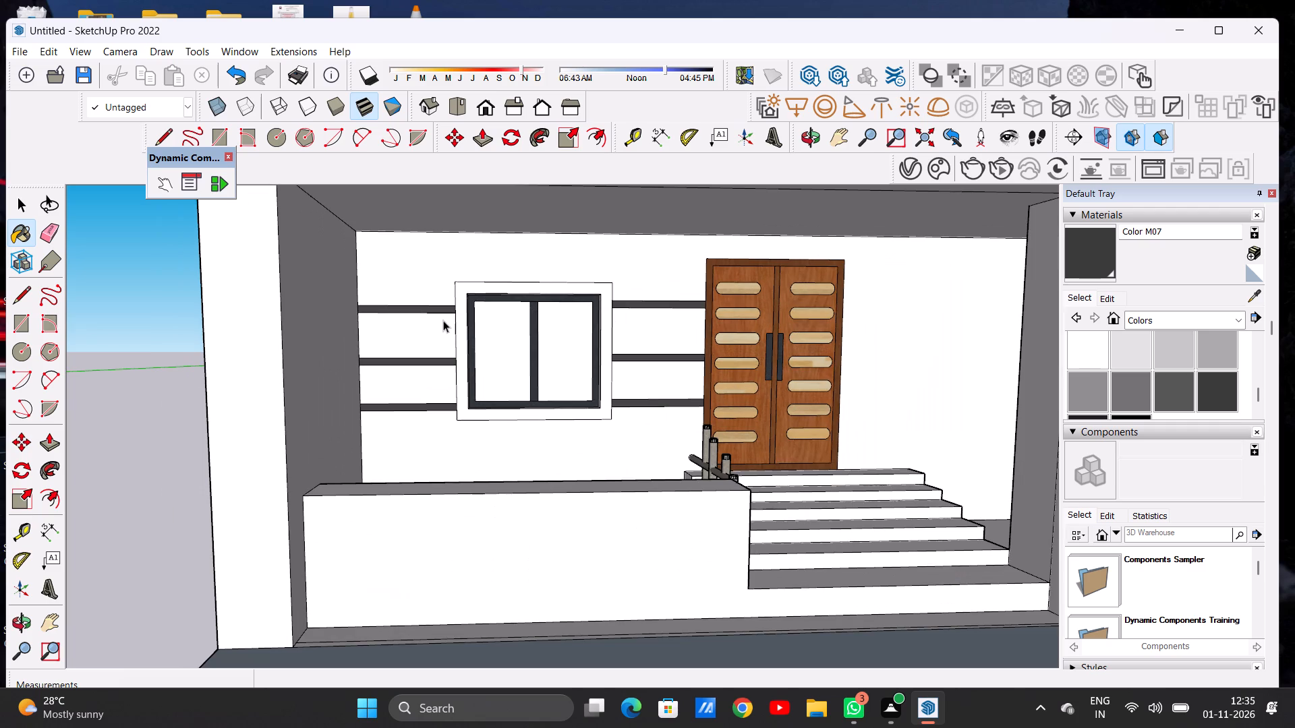
Paint the front face of the tall pillar nearest the entrance stairs with Wood Veneer 02 from the Wood materials.
scroll(473, 423, down, 14)
middle_drag(569, 451, 556, 435)
scroll(407, 443, down, 3)
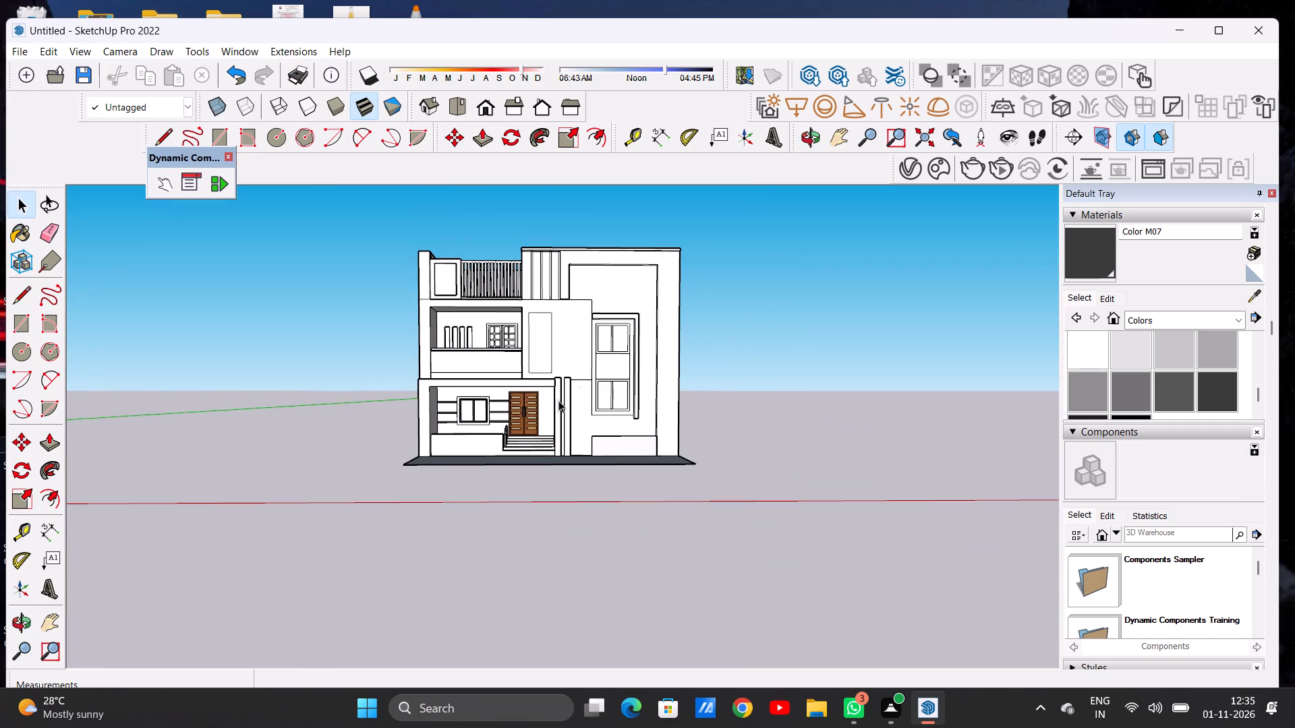
scroll(576, 378, up, 8)
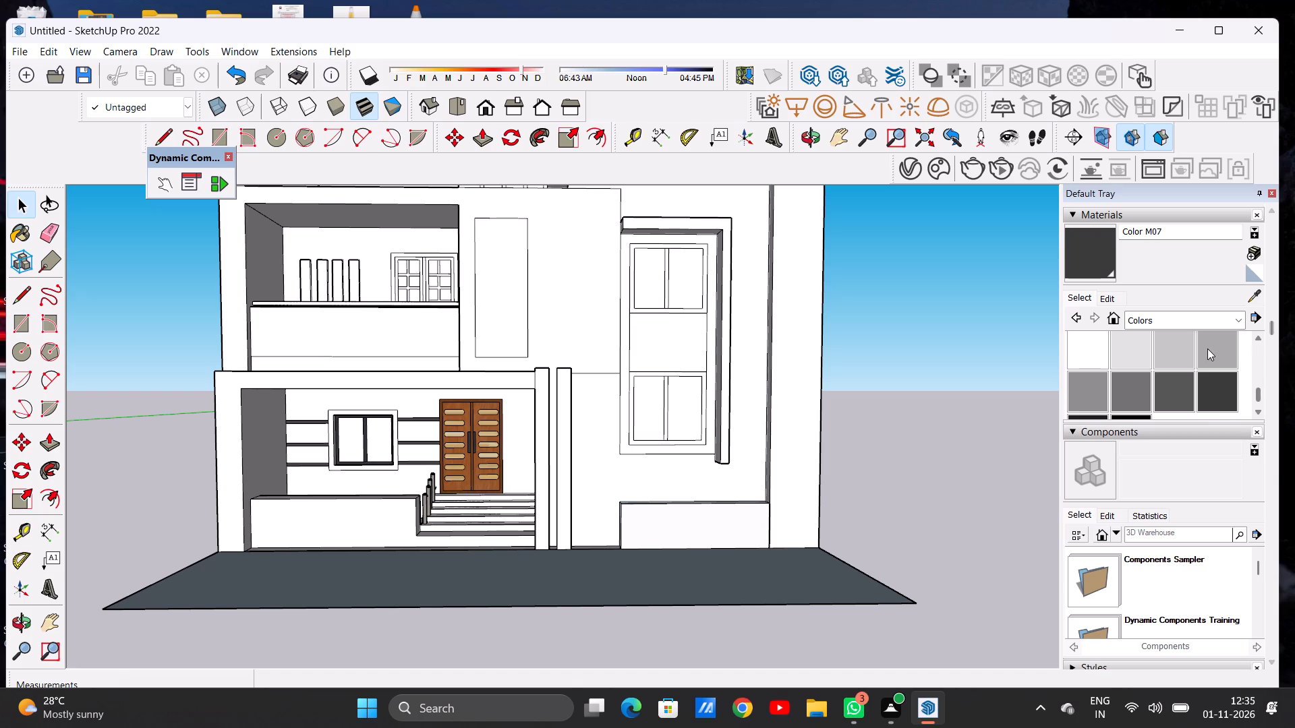
click(1142, 318)
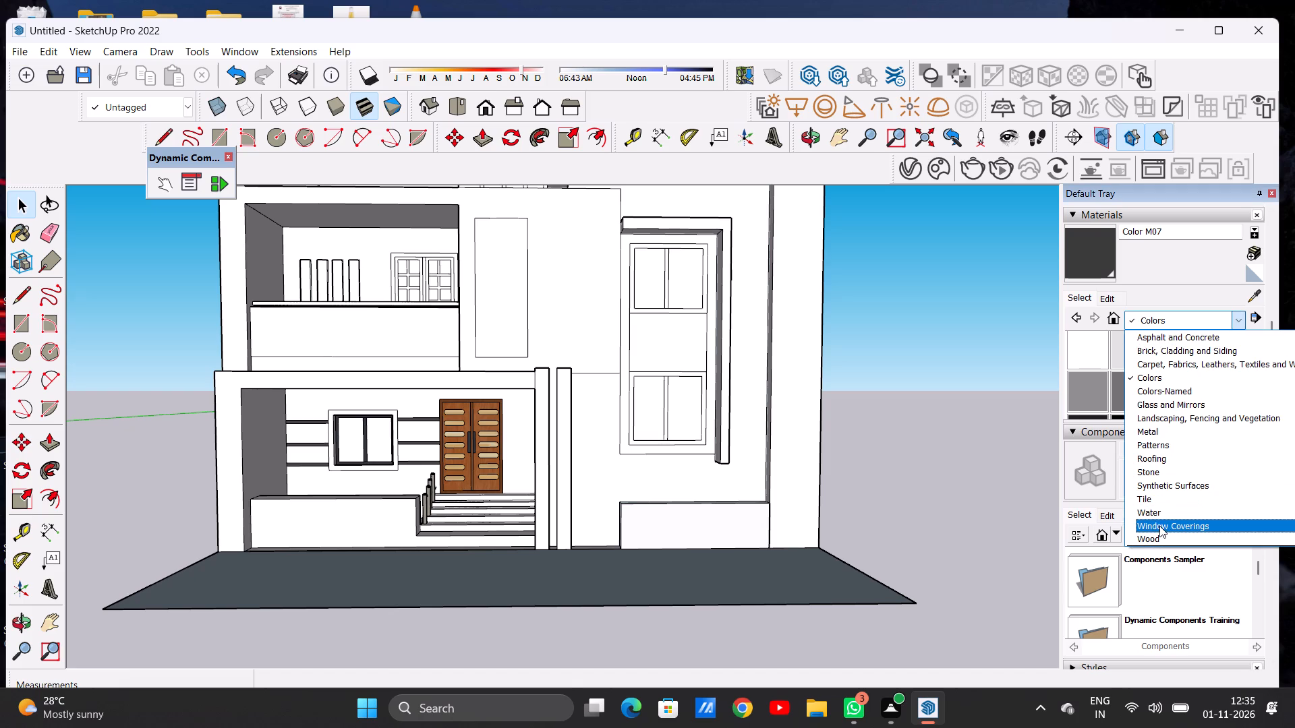
click(1140, 537)
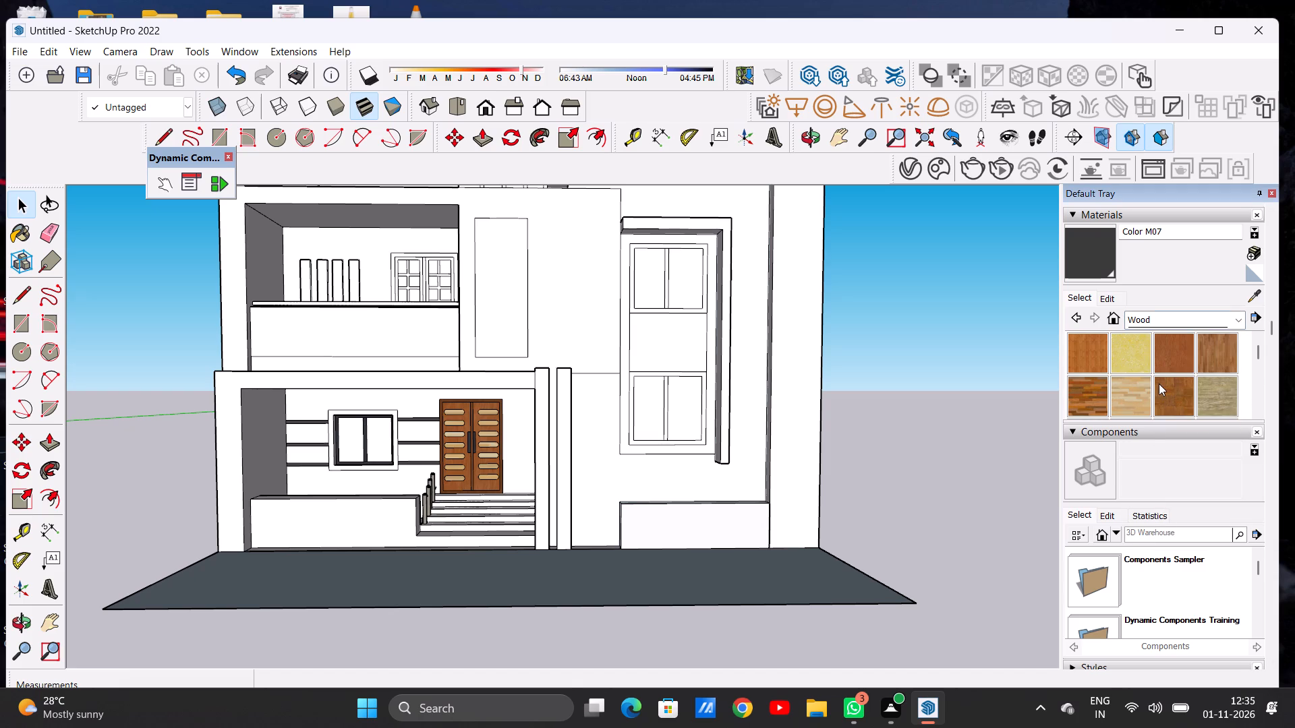
scroll(1159, 384, down, 1)
click(1206, 355)
scroll(567, 384, up, 4)
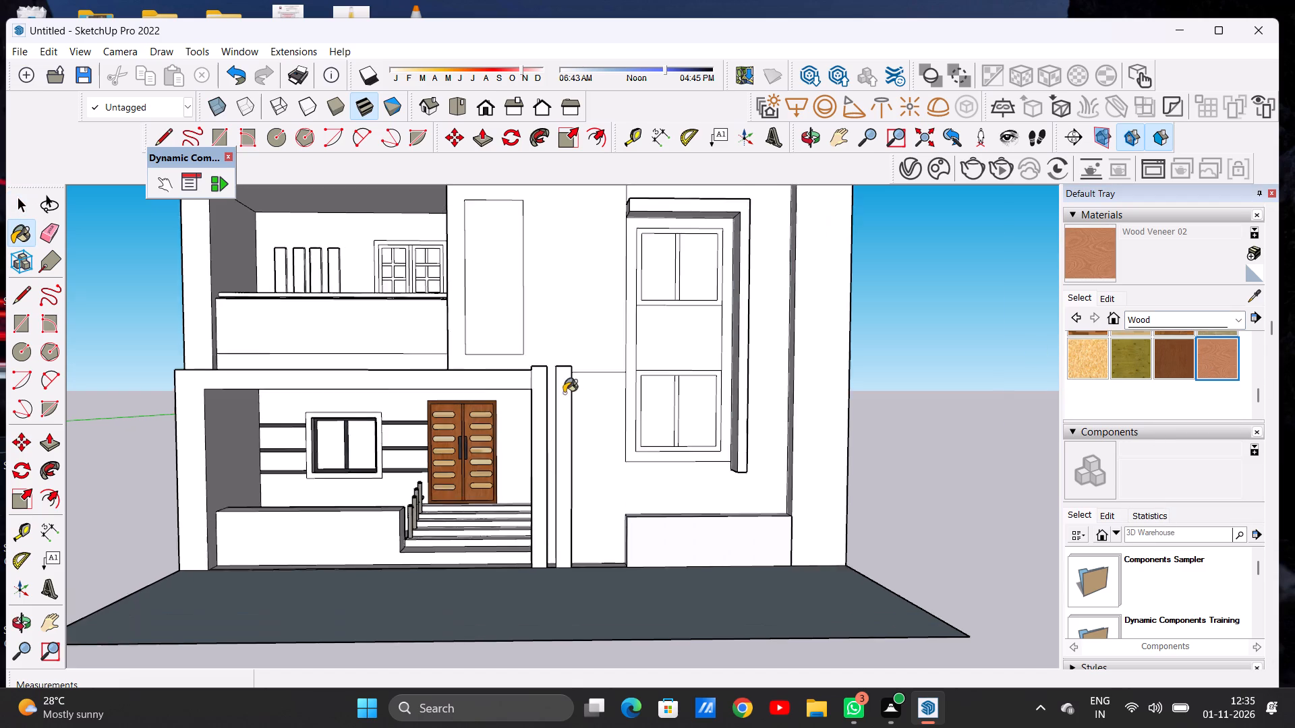
scroll(564, 393, up, 3)
click(525, 386)
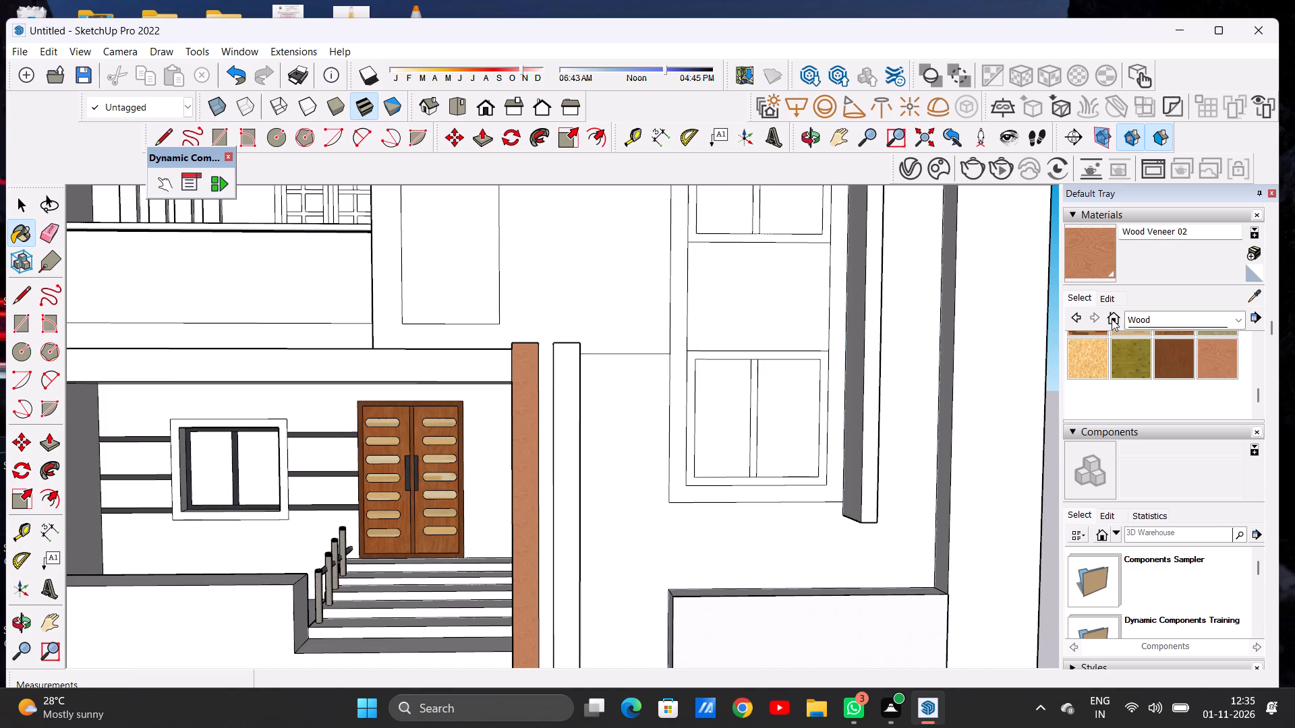
Darken the colour of the Wood Veneer 02 material slightly.
click(1103, 295)
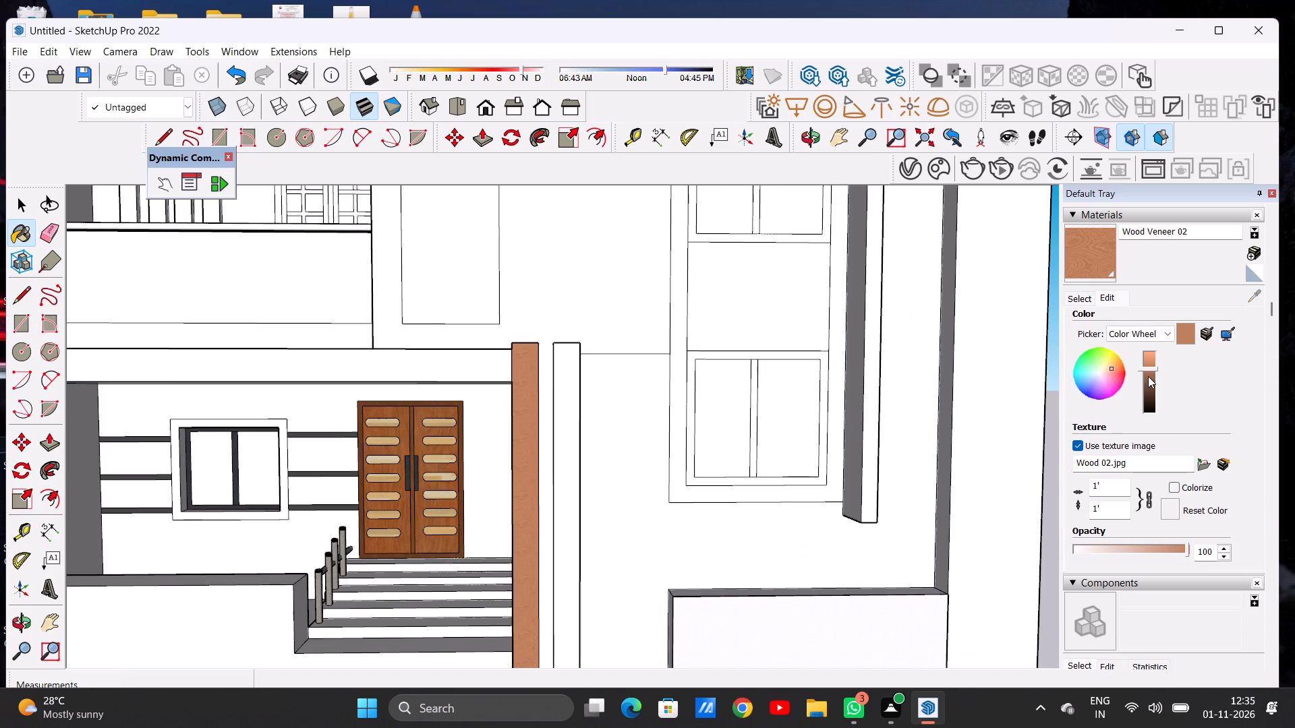
click(1148, 376)
Paint the outer side and top of the stair-side pillar and the front, outer side and top of its twin with Wood Veneer 02.
scroll(697, 360, down, 2)
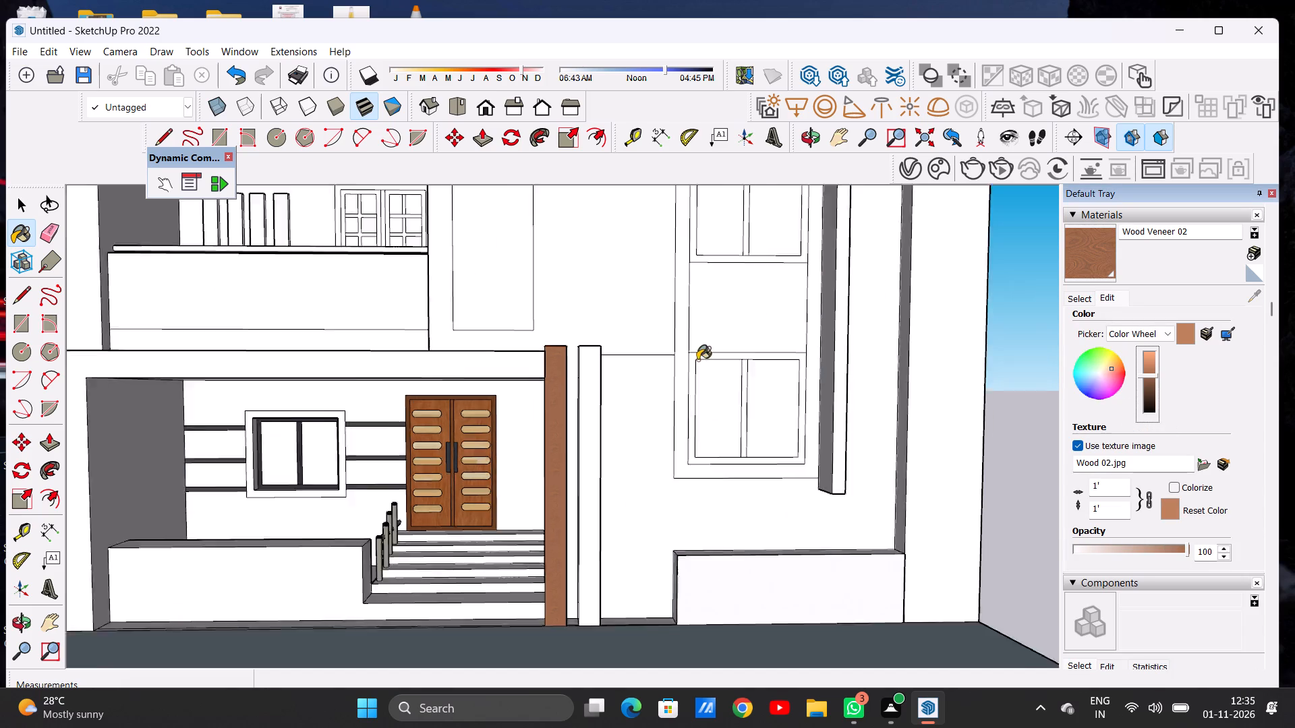
scroll(697, 360, down, 4)
middle_drag(673, 372, 467, 499)
scroll(519, 412, up, 10)
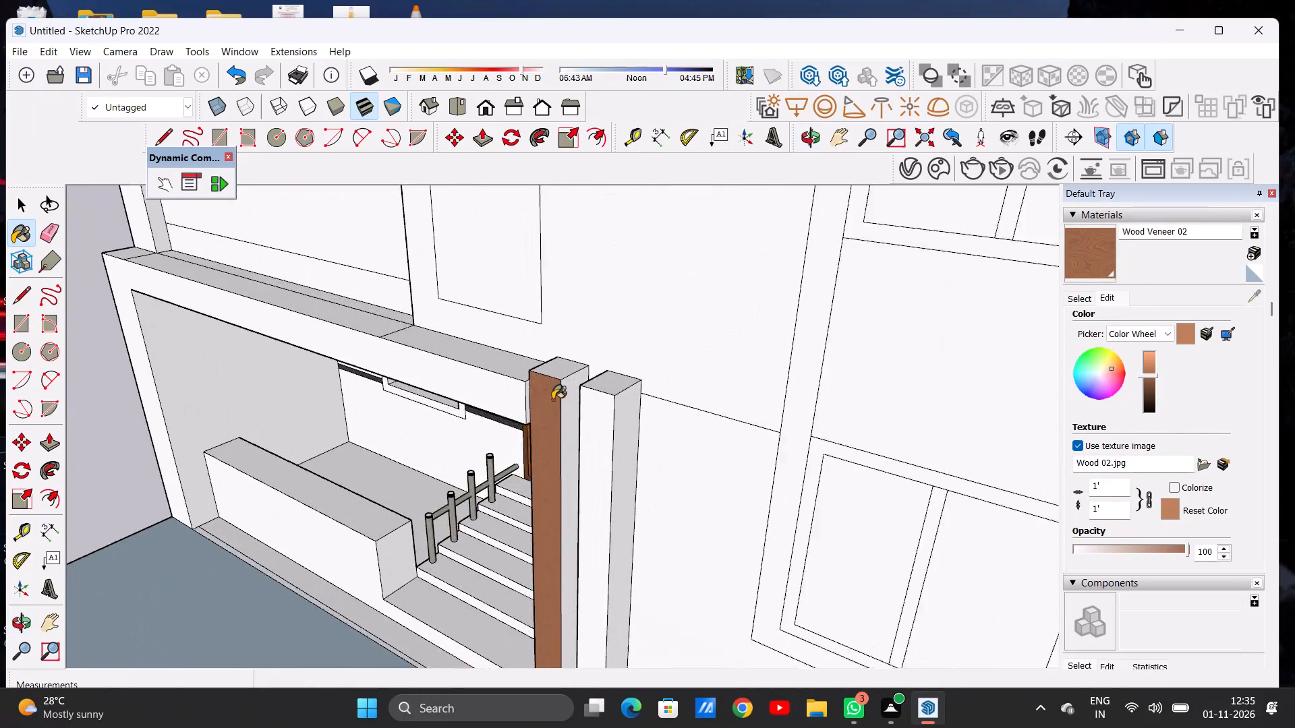
scroll(552, 400, up, 12)
click(563, 379)
click(531, 314)
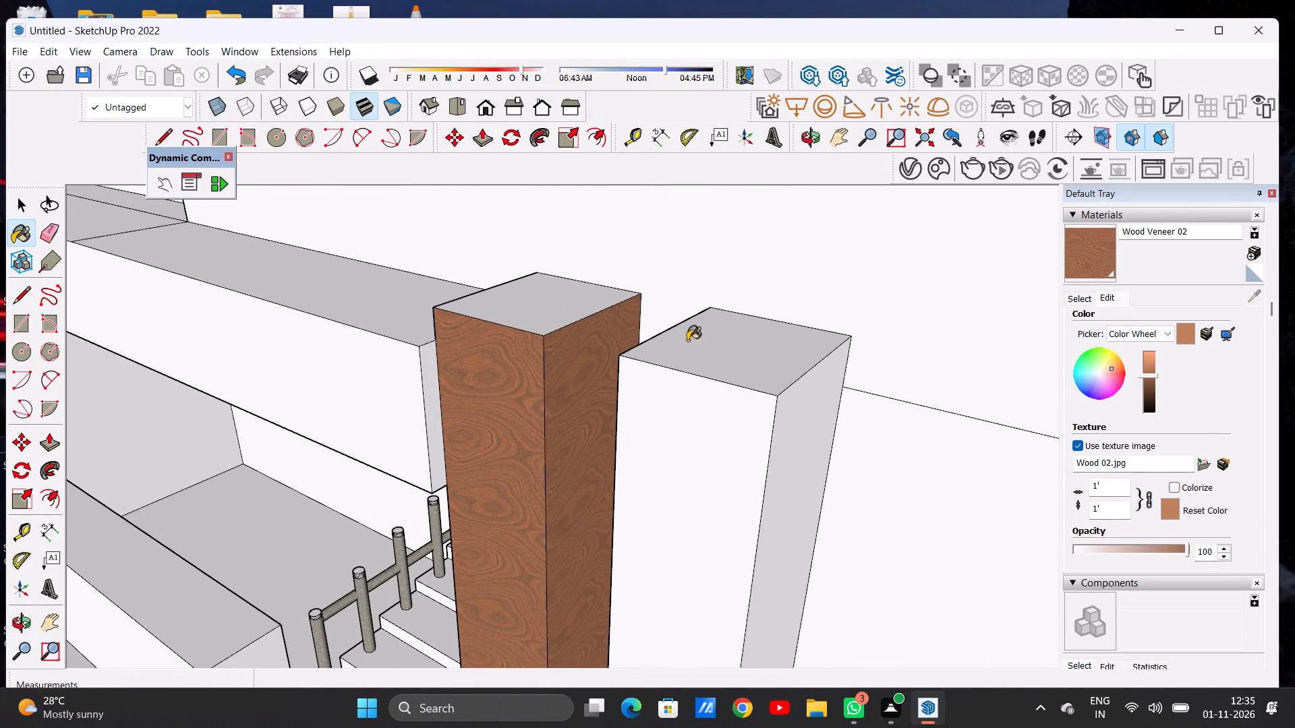
click(703, 341)
click(701, 417)
click(793, 418)
scroll(720, 403, down, 6)
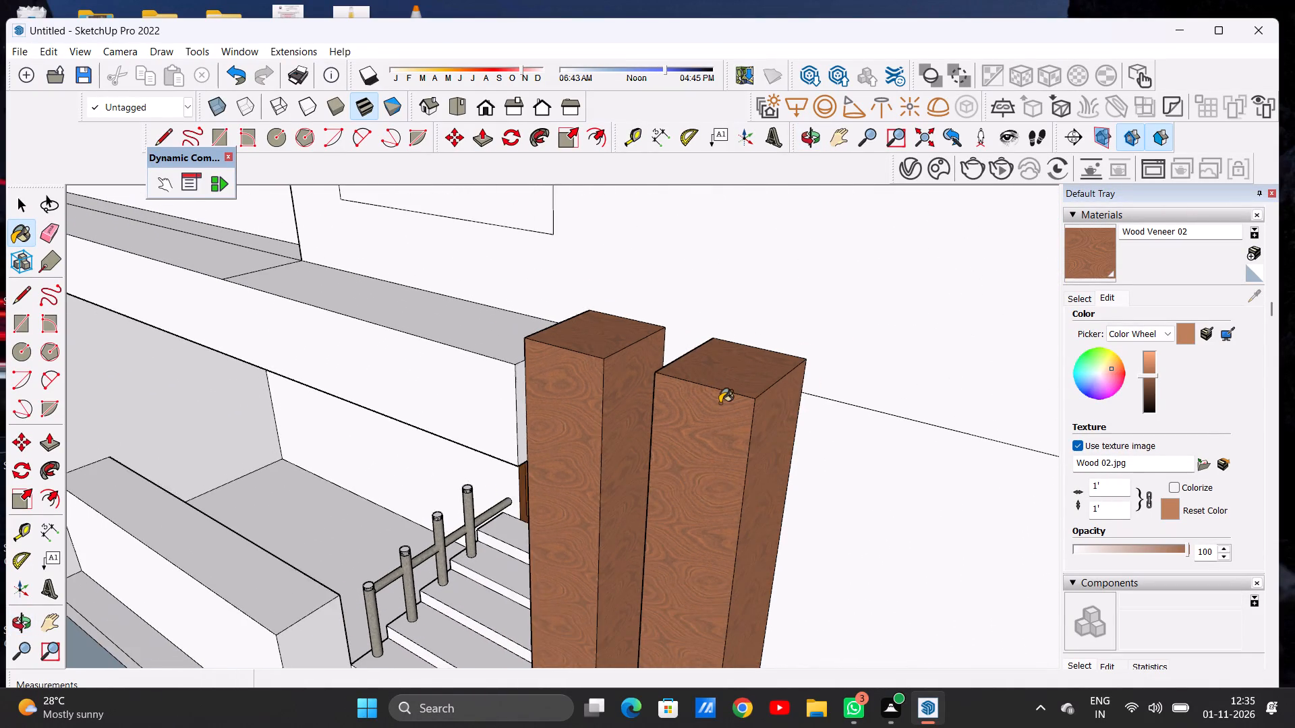
Paint the remaining entrance-facing side surfaces of both tall pillars with Wood Veneer 02.
scroll(706, 388, down, 6)
middle_drag(636, 427, 884, 402)
scroll(880, 391, up, 1)
scroll(880, 391, down, 1)
scroll(880, 391, up, 5)
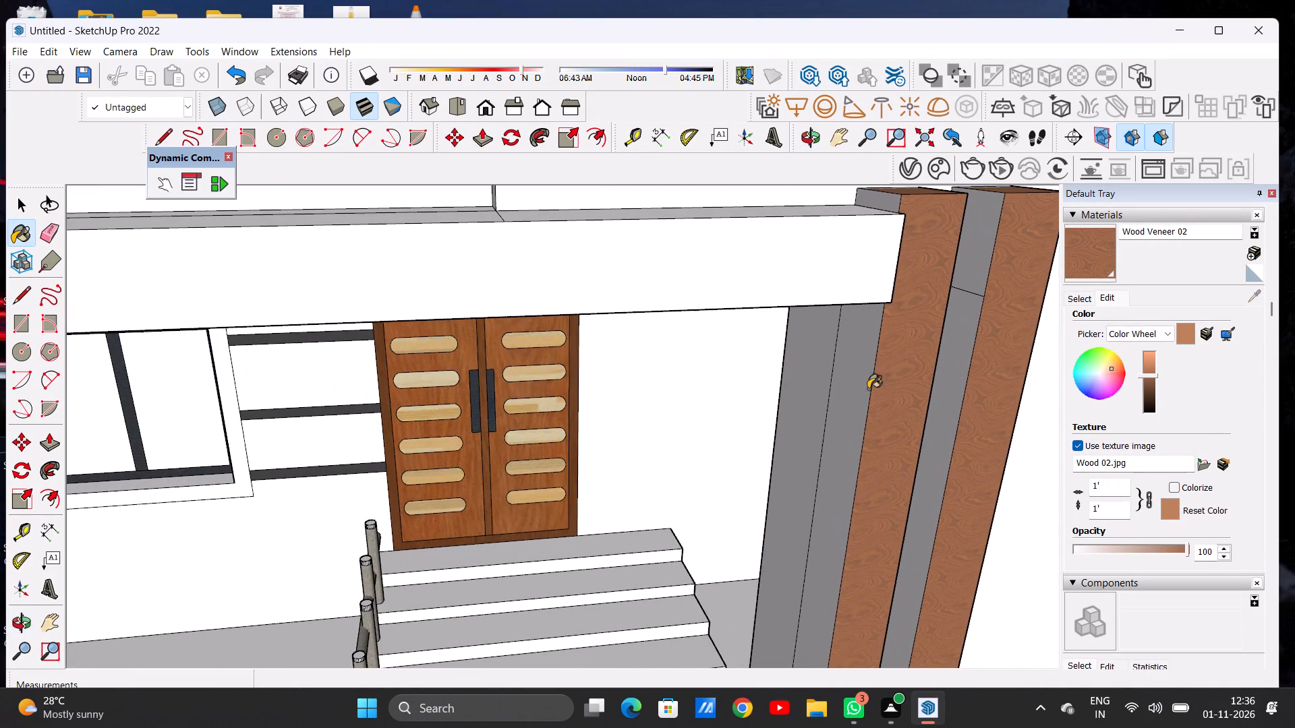
click(859, 367)
click(960, 347)
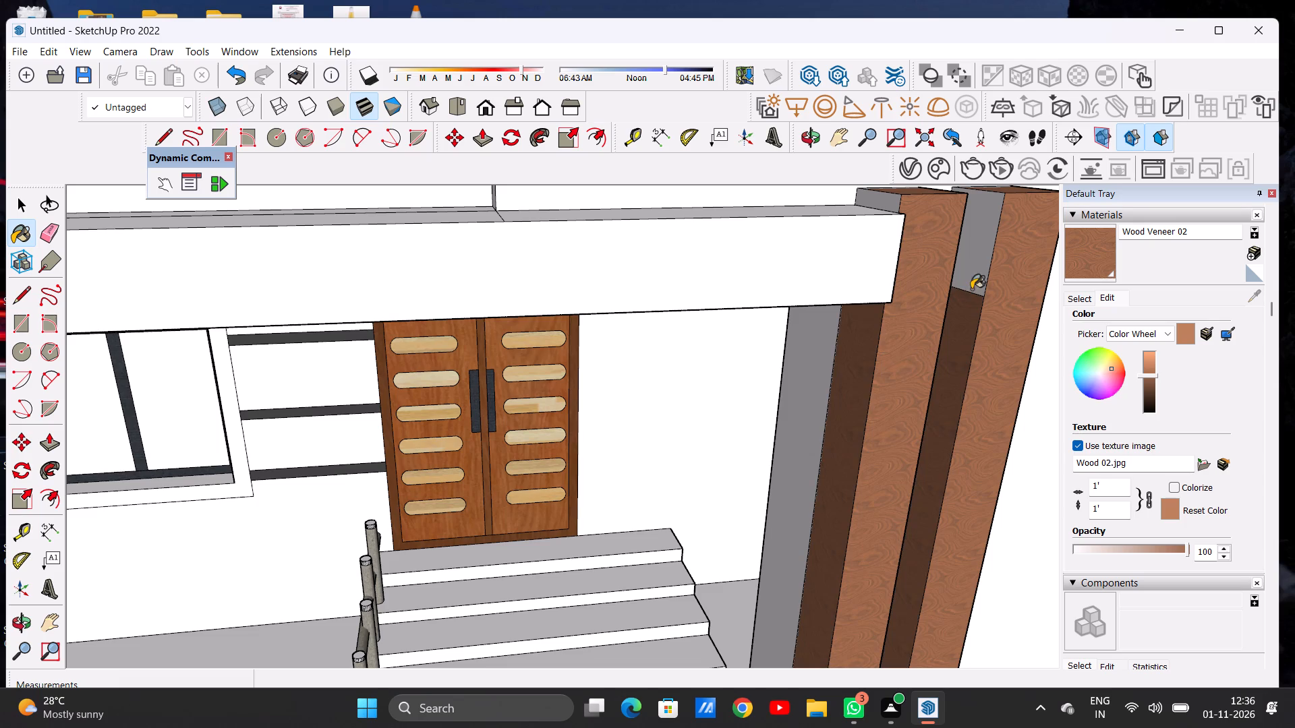
click(979, 283)
click(892, 204)
Paint the blank panel between the upper and lower windows in the tall window bay with Wood Bamboo.
scroll(710, 422, down, 3)
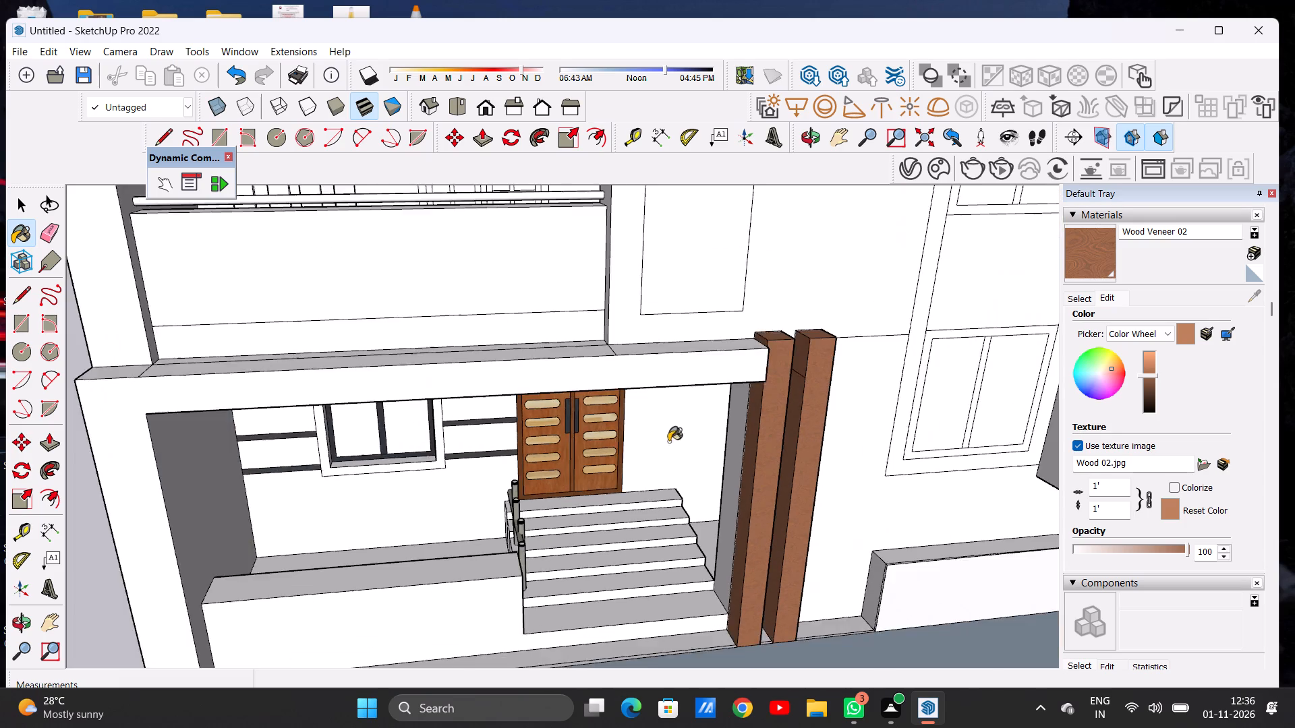
scroll(668, 442, down, 8)
scroll(630, 444, up, 1)
scroll(630, 446, down, 2)
middle_drag(705, 504, 685, 417)
middle_drag(644, 423, 592, 413)
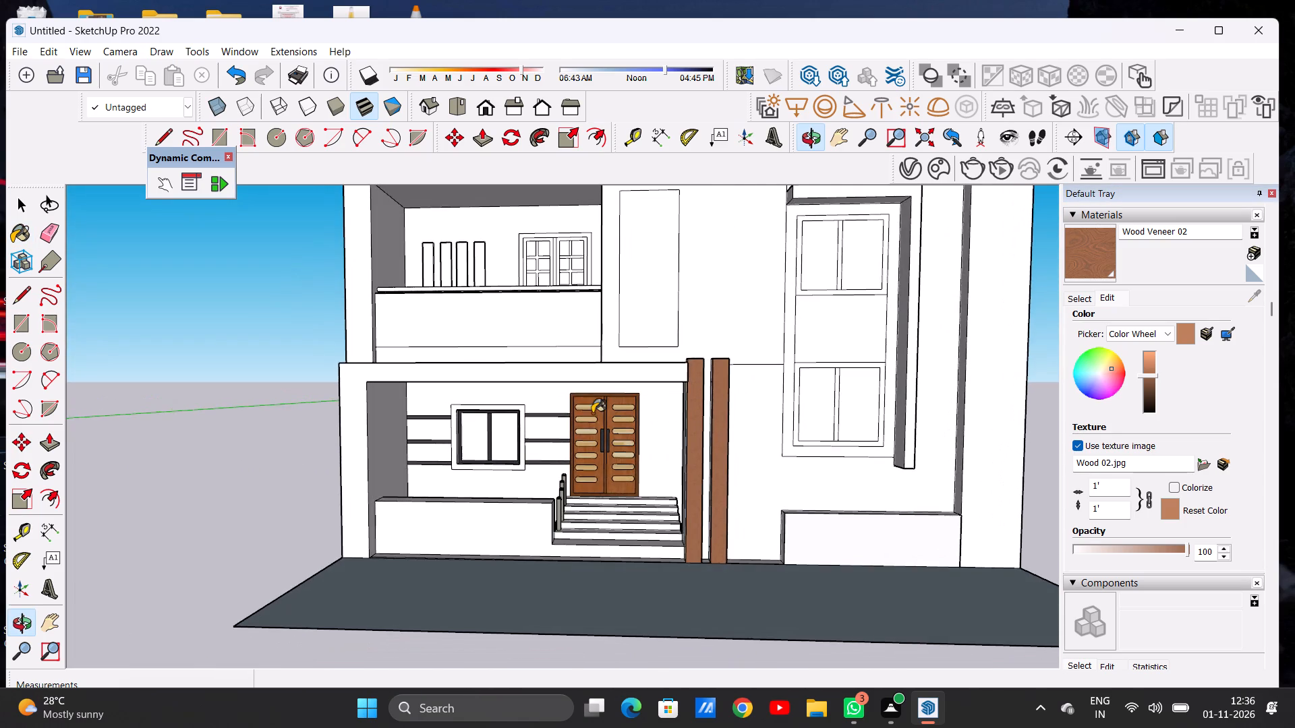
scroll(479, 458, down, 8)
middle_drag(520, 465, 554, 460)
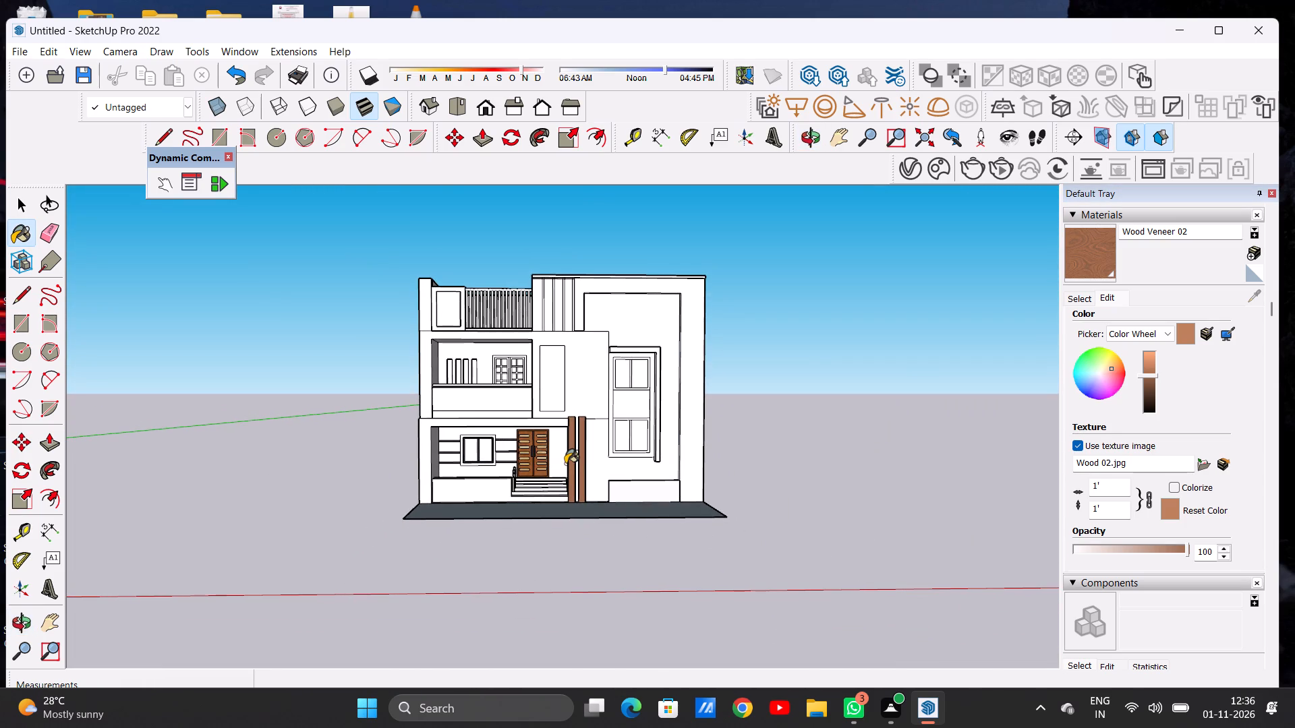
scroll(644, 415, up, 5)
scroll(644, 415, down, 1)
scroll(629, 398, up, 3)
scroll(629, 398, down, 1)
scroll(629, 398, up, 3)
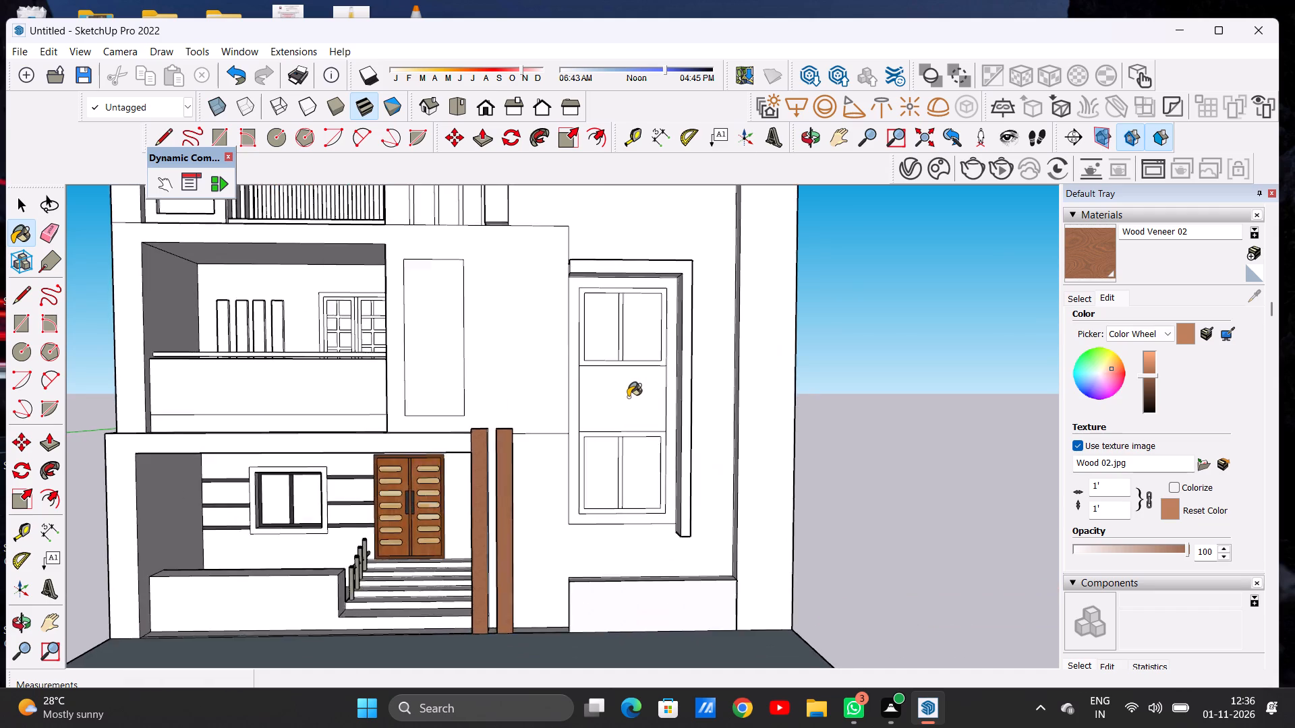
scroll(628, 397, up, 6)
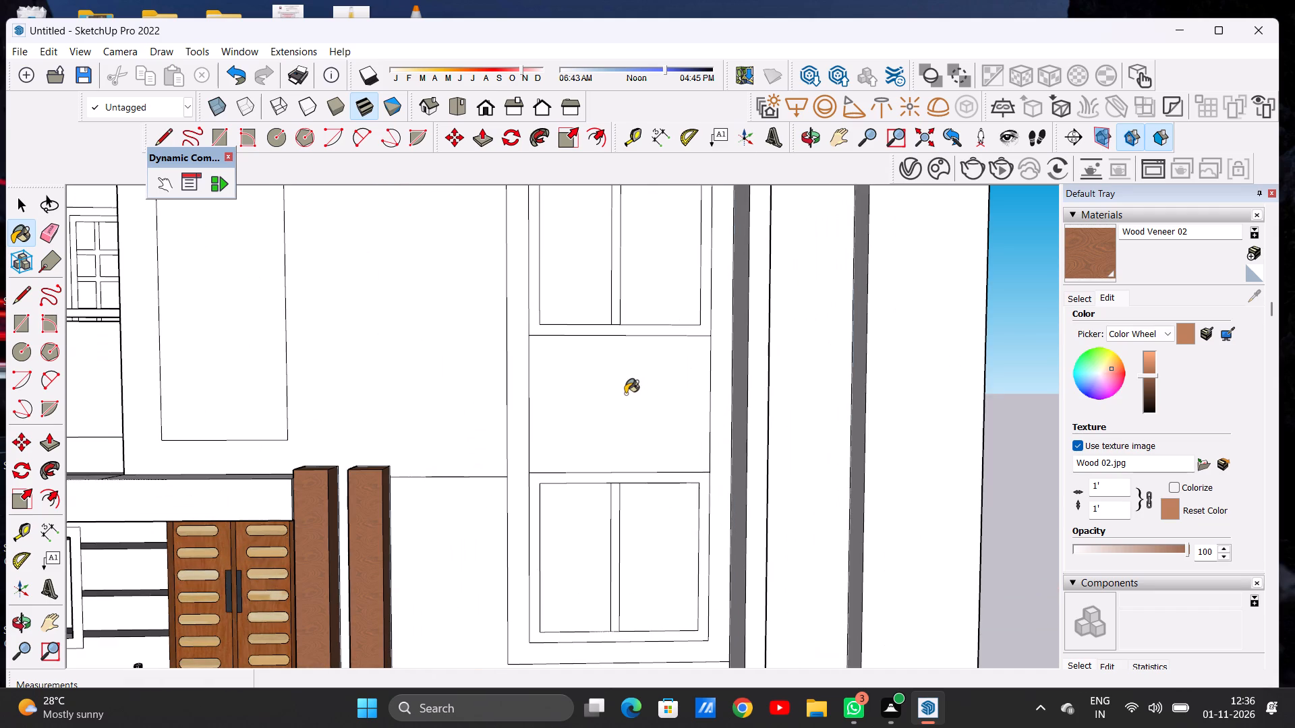
click(1080, 299)
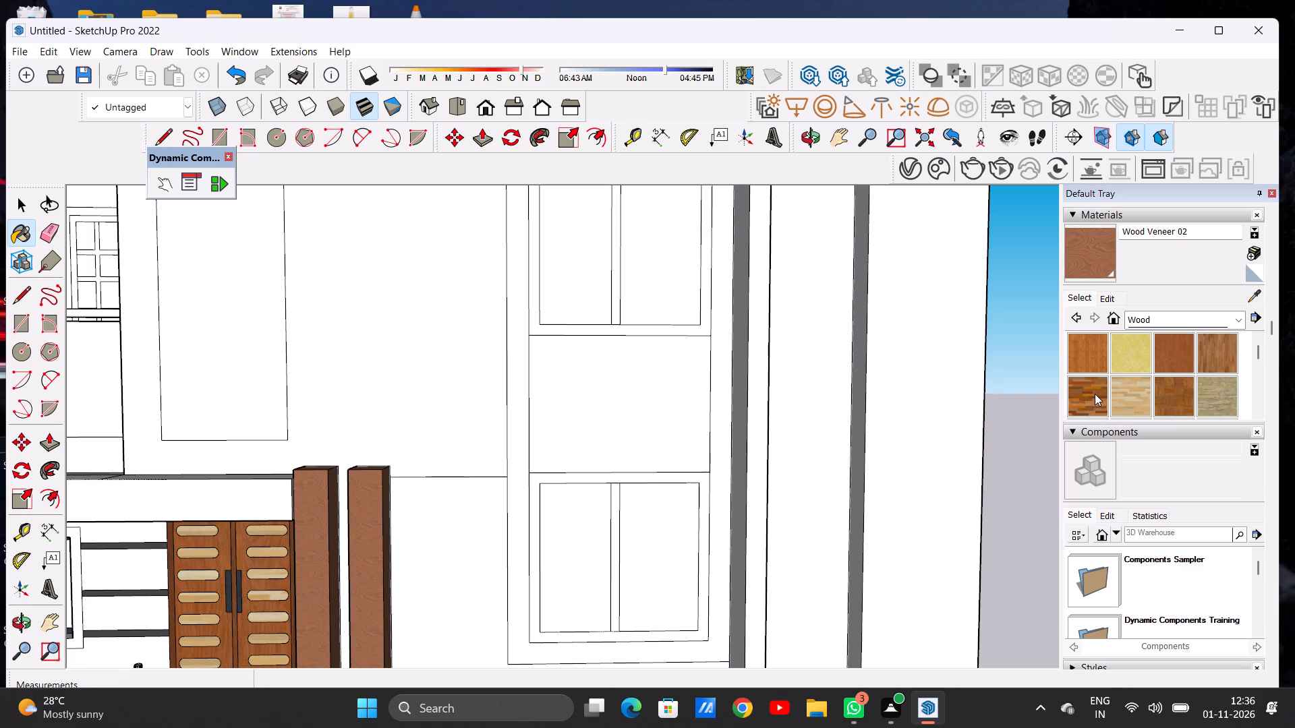
click(1088, 355)
click(637, 400)
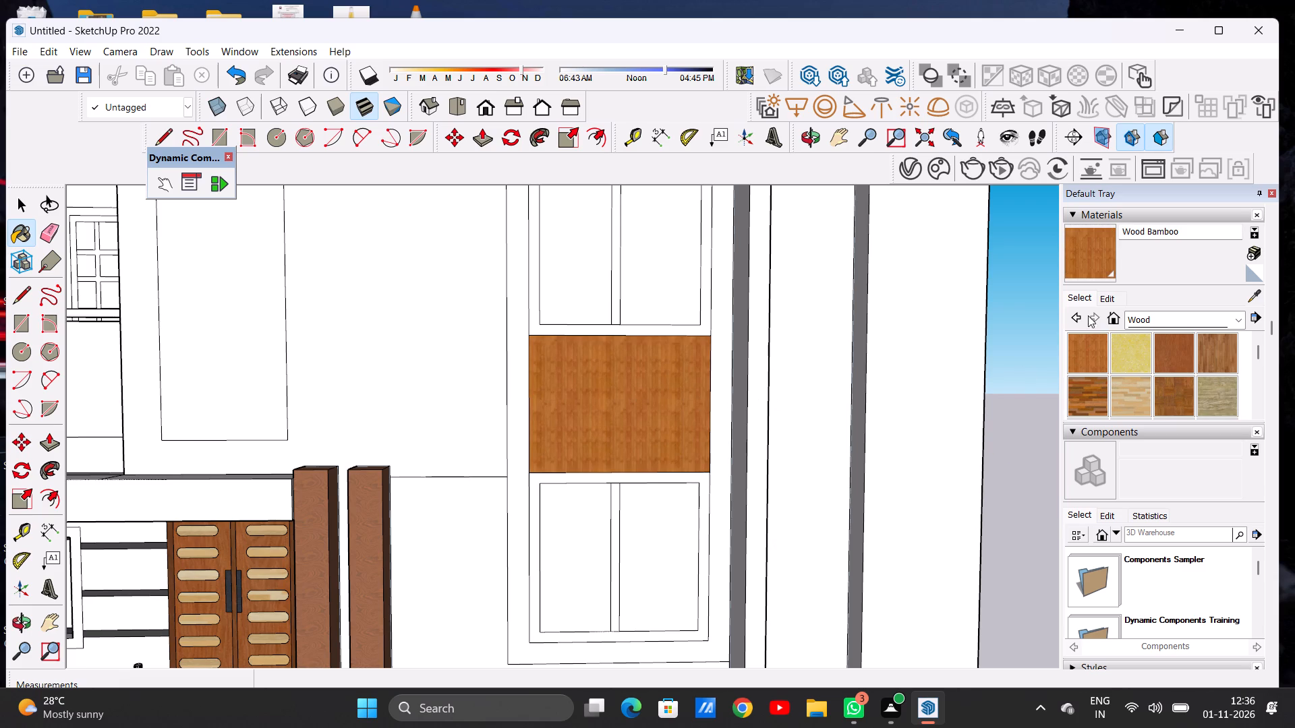
Darken the colour of the Wood Bamboo material in two small adjustments.
click(1107, 294)
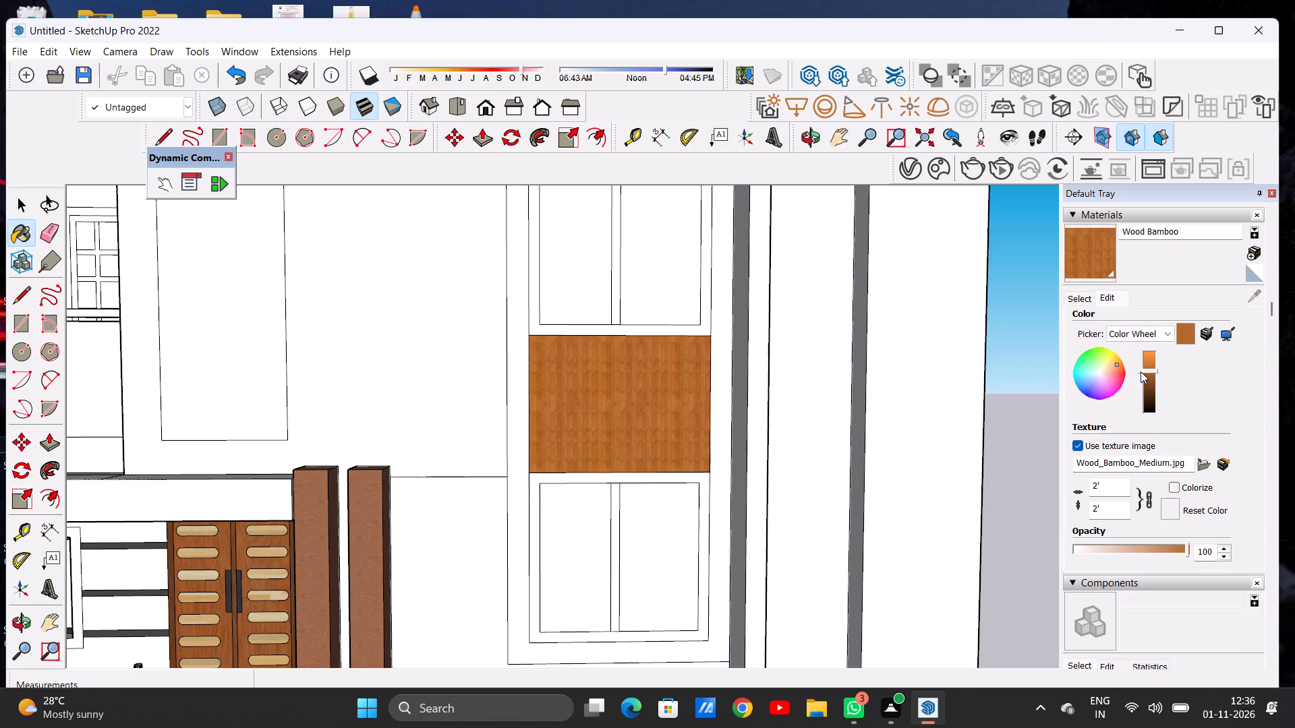
click(1147, 377)
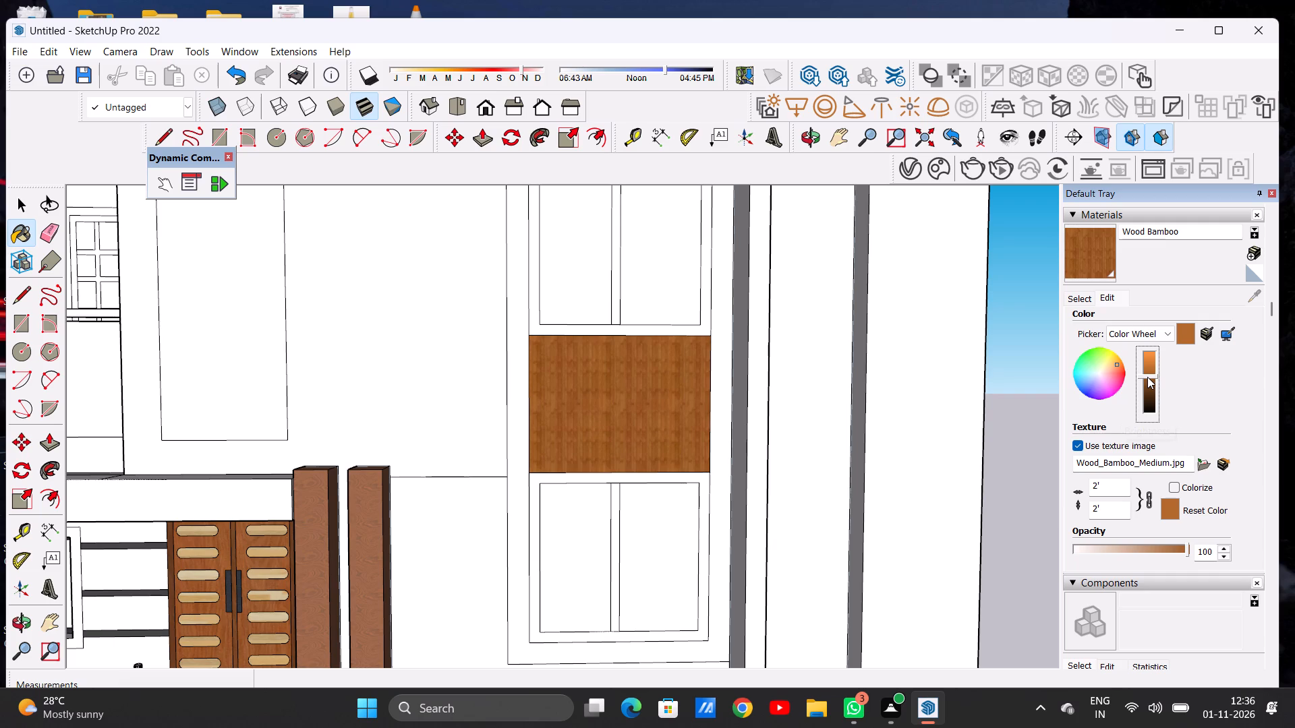
click(1148, 382)
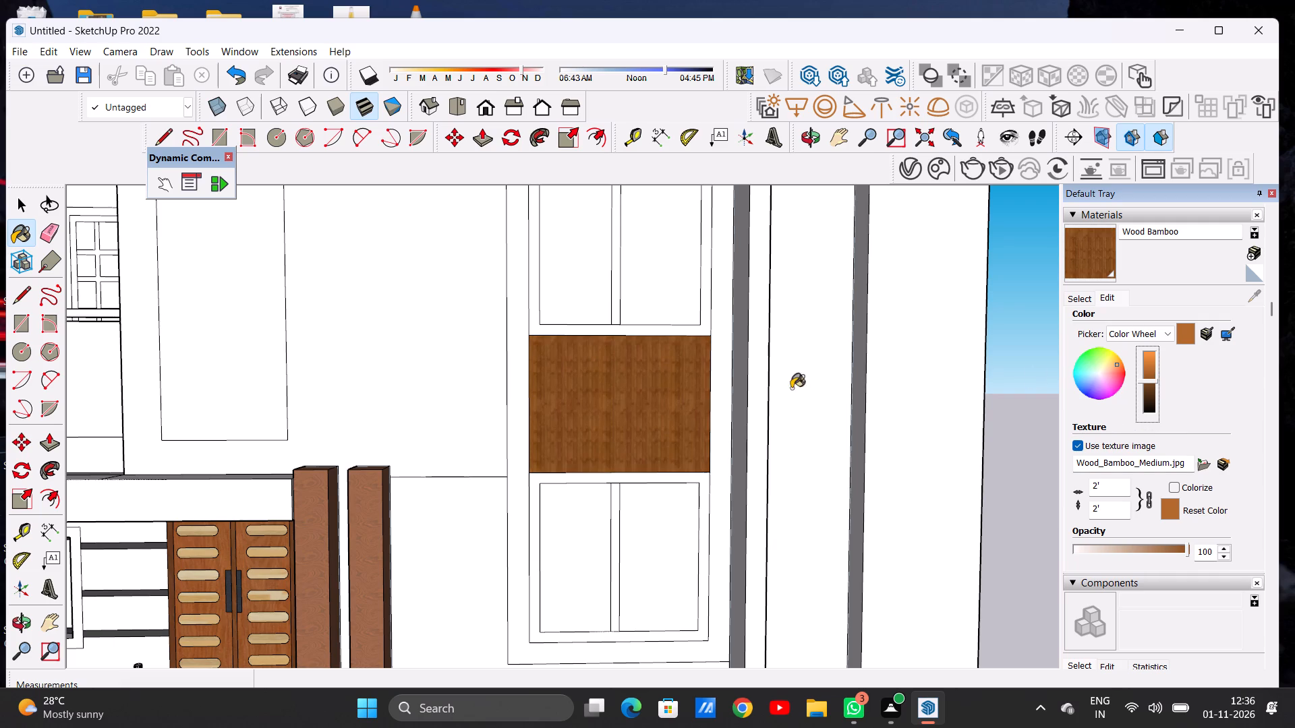
Paint the frame and centre mullion of the bay's upper window with Formica Laminate Dark from the Synthetic Surfaces materials.
scroll(639, 378, down, 7)
middle_drag(629, 389, 626, 404)
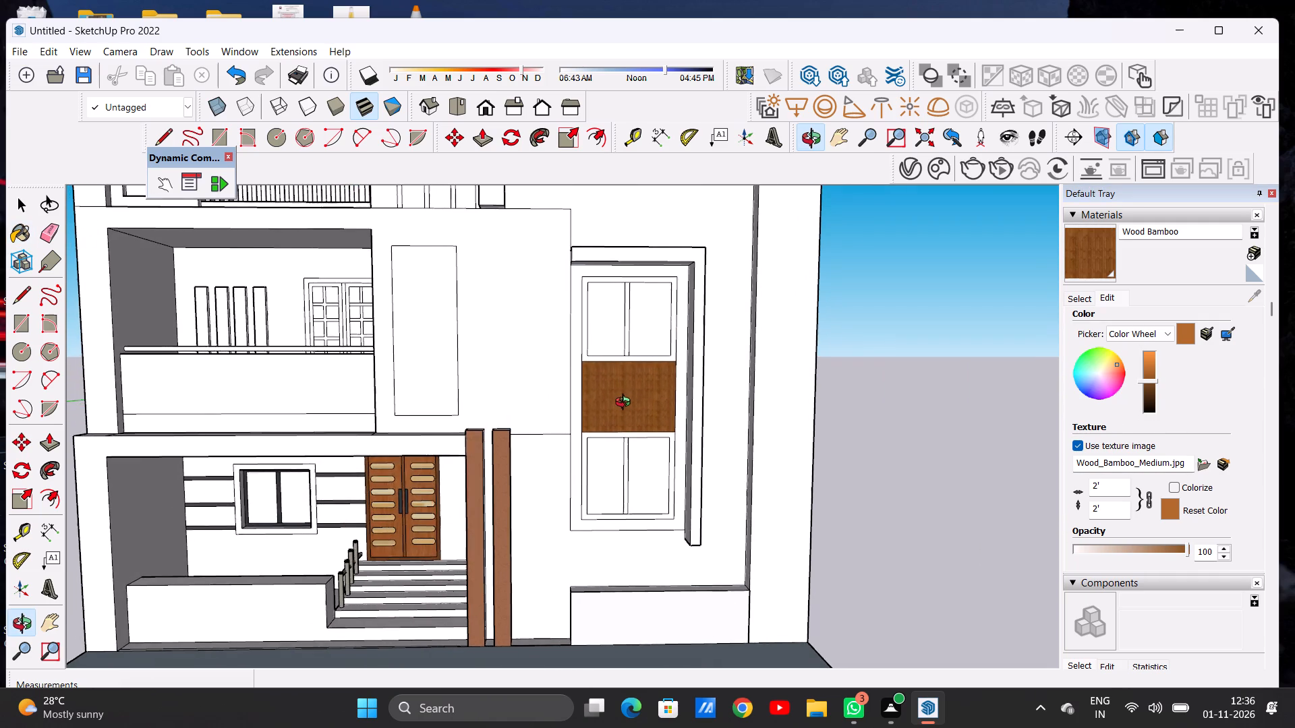
middle_drag(626, 404, 627, 404)
middle_click(627, 404)
scroll(586, 402, down, 3)
scroll(623, 365, up, 5)
scroll(627, 368, down, 1)
scroll(627, 369, up, 5)
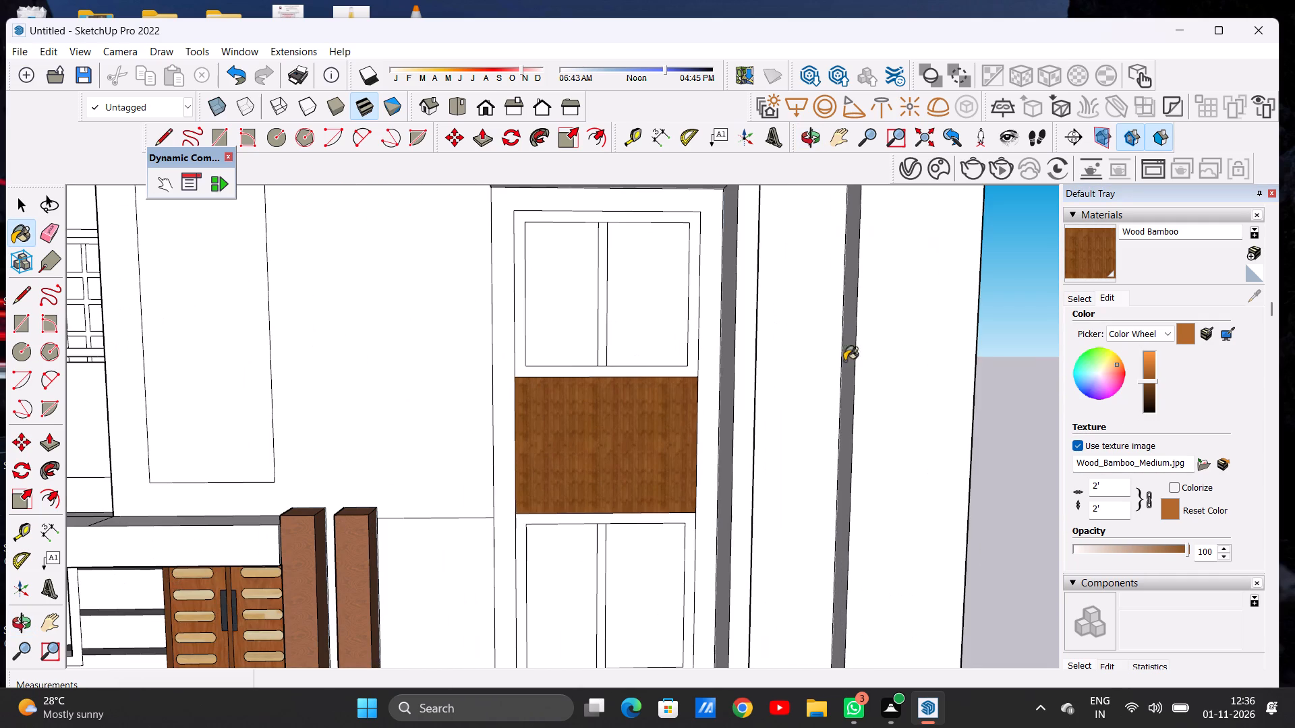
click(1080, 298)
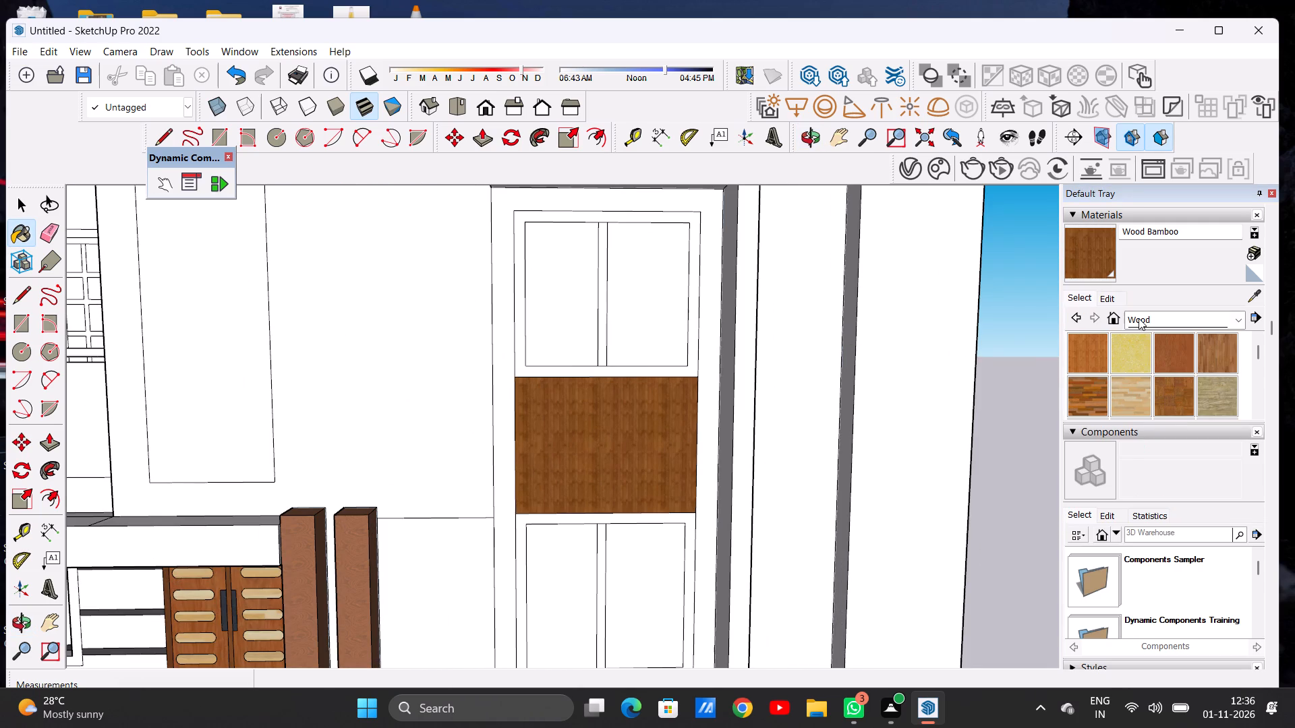
click(1139, 318)
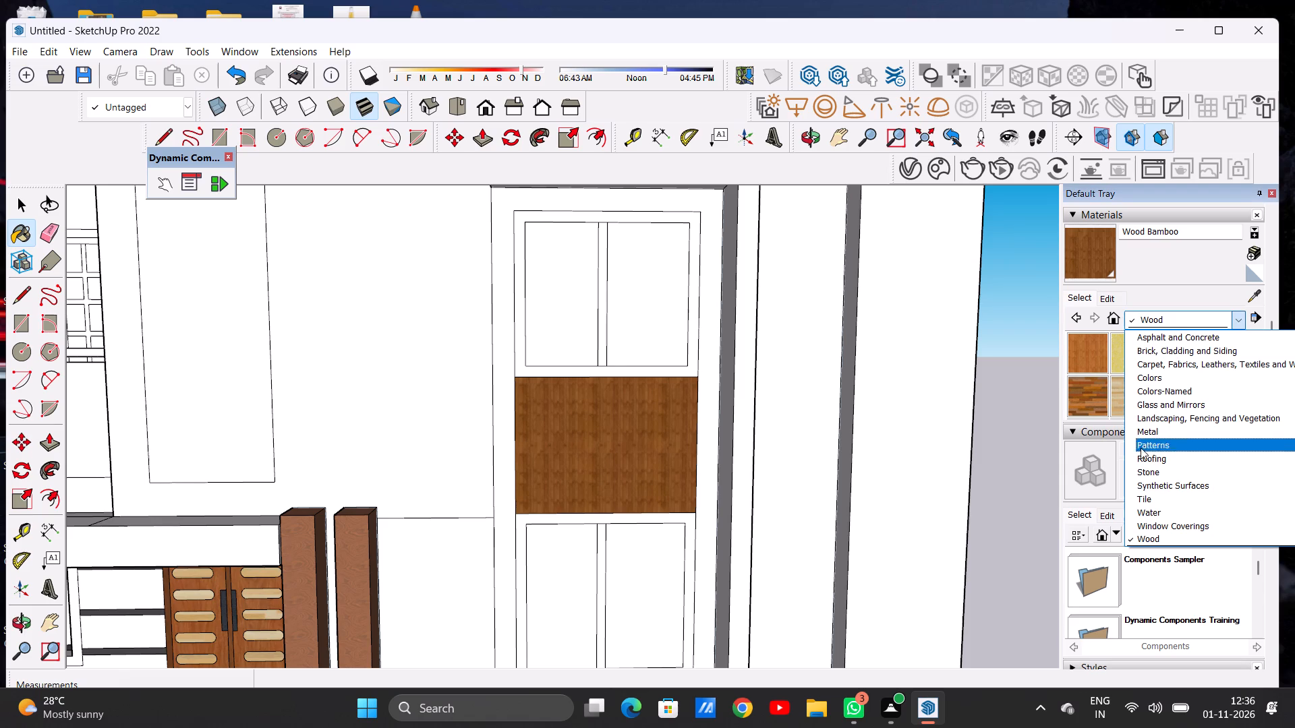
click(1159, 483)
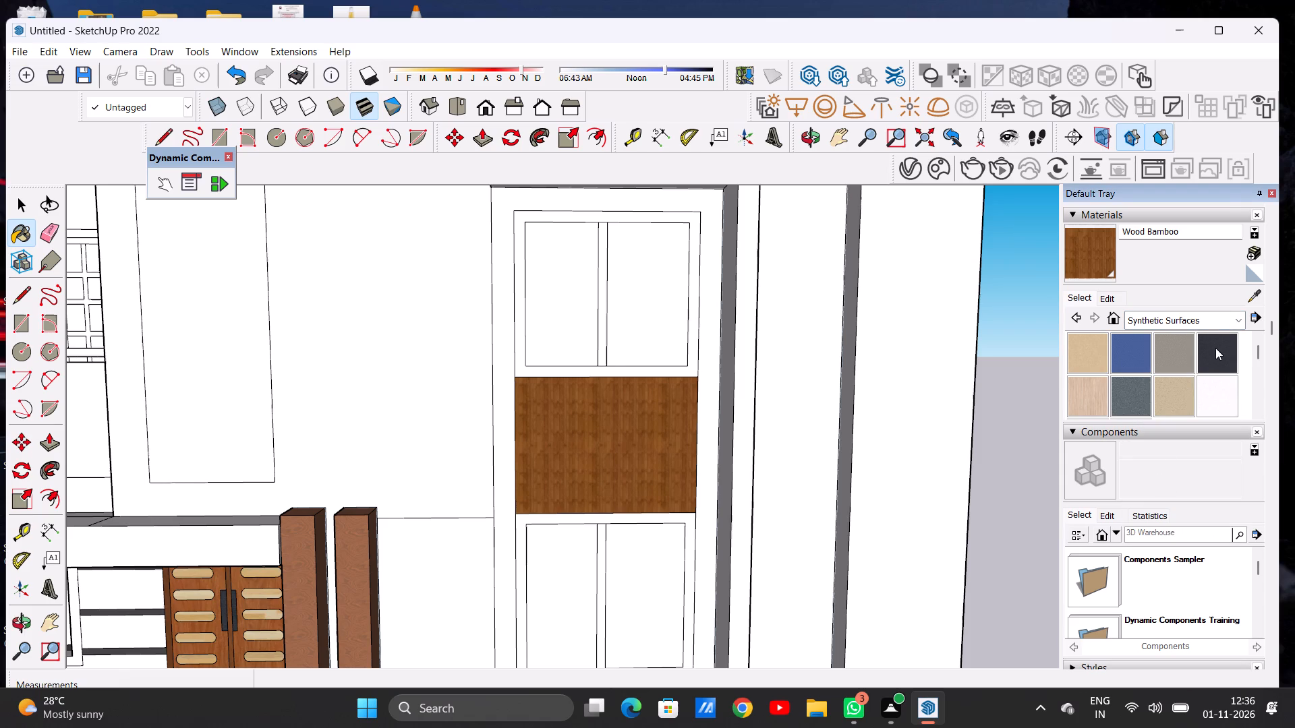
click(1215, 348)
scroll(606, 372, up, 8)
click(601, 369)
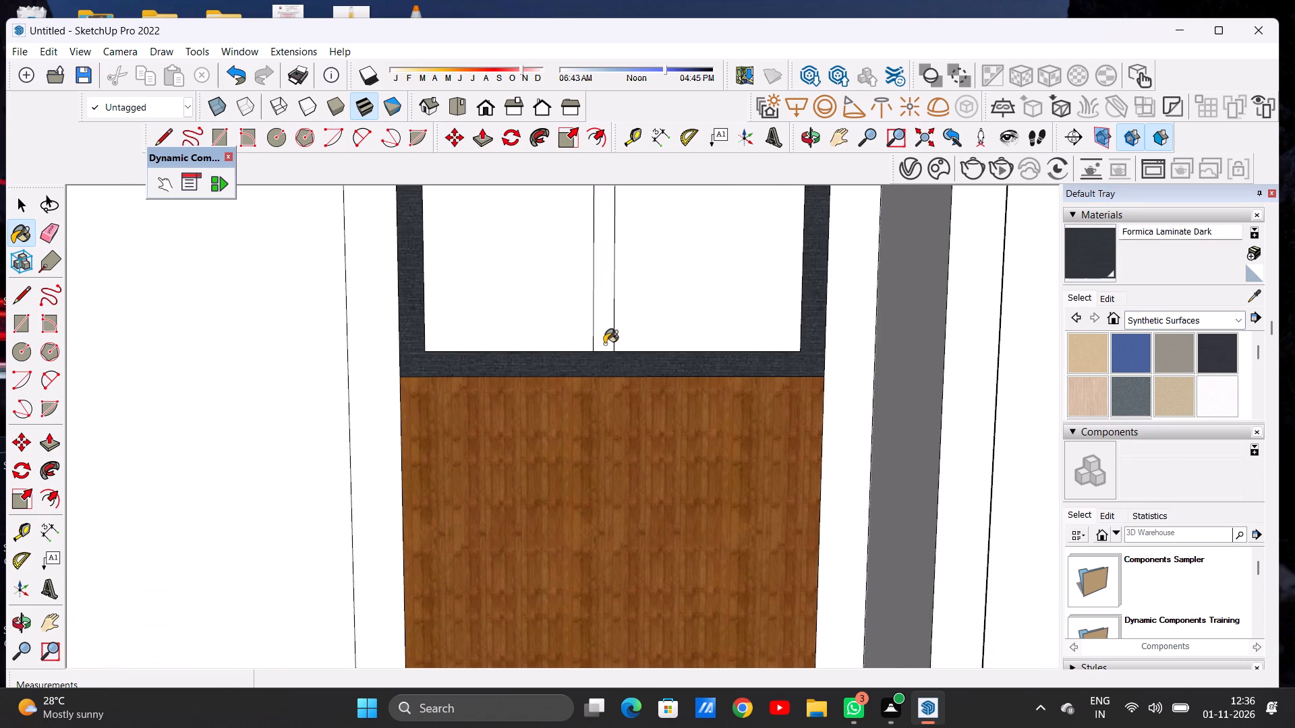
click(604, 342)
Paint the frame and centre mullion of the bay's lower window with Formica Laminate Dark.
scroll(595, 340, down, 17)
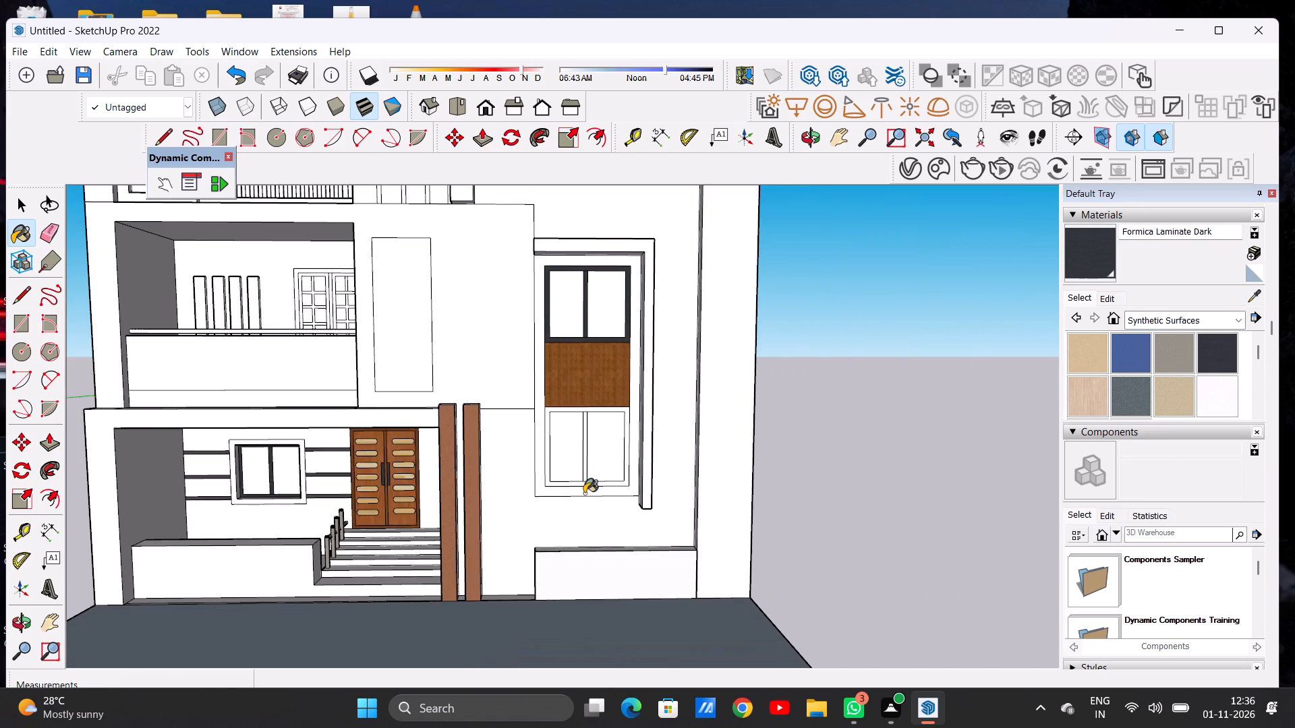
scroll(585, 495, up, 9)
scroll(585, 497, down, 1)
scroll(585, 497, up, 9)
click(586, 420)
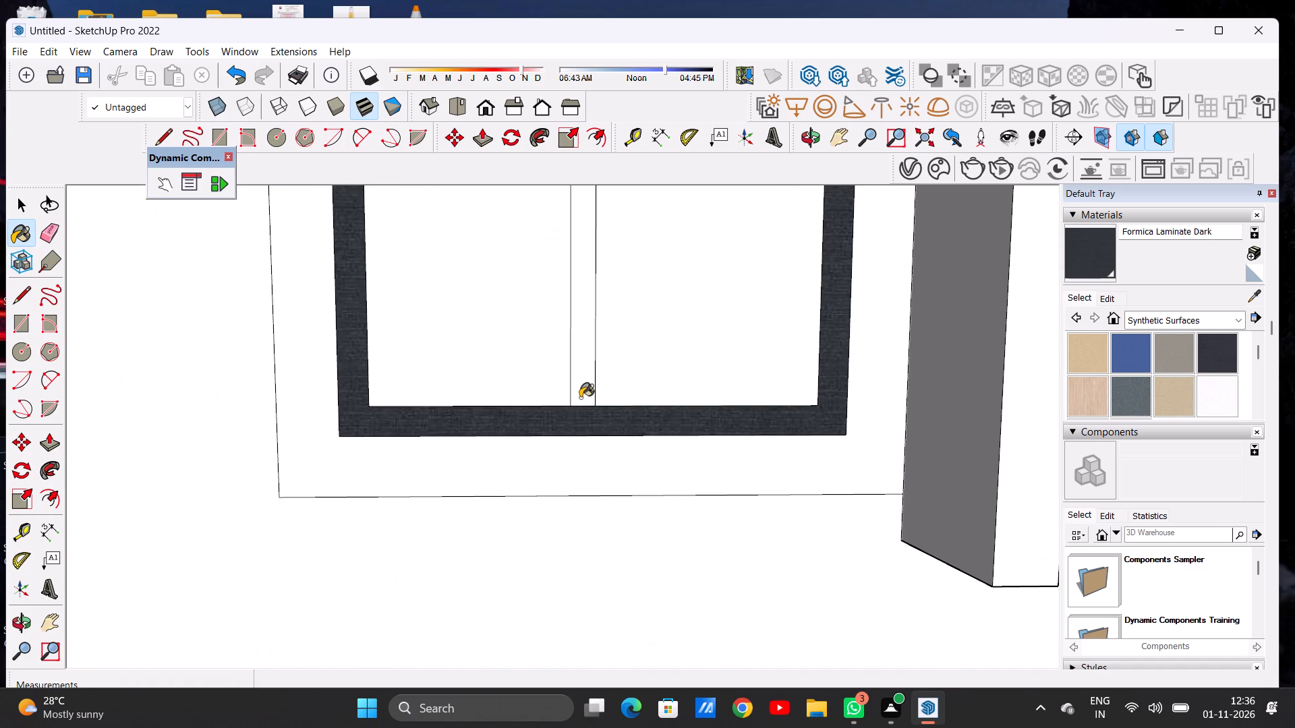
click(581, 391)
scroll(581, 397, down, 19)
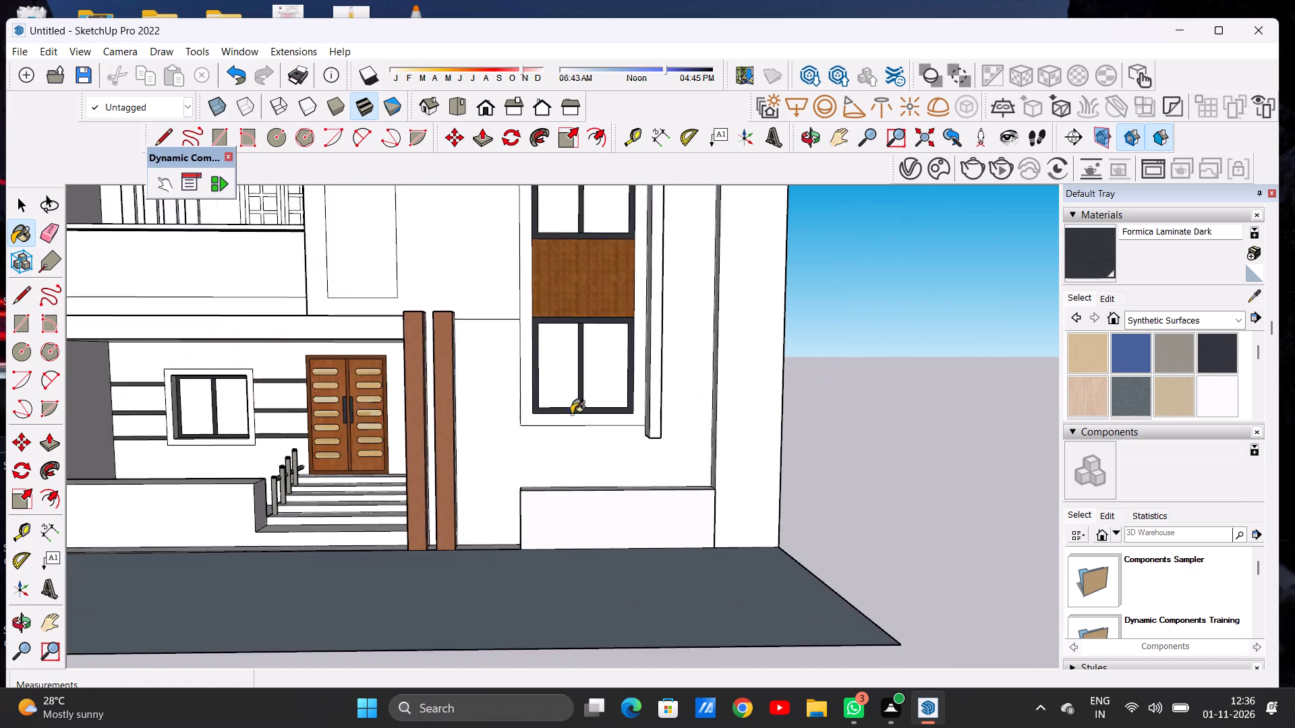
scroll(571, 414, down, 2)
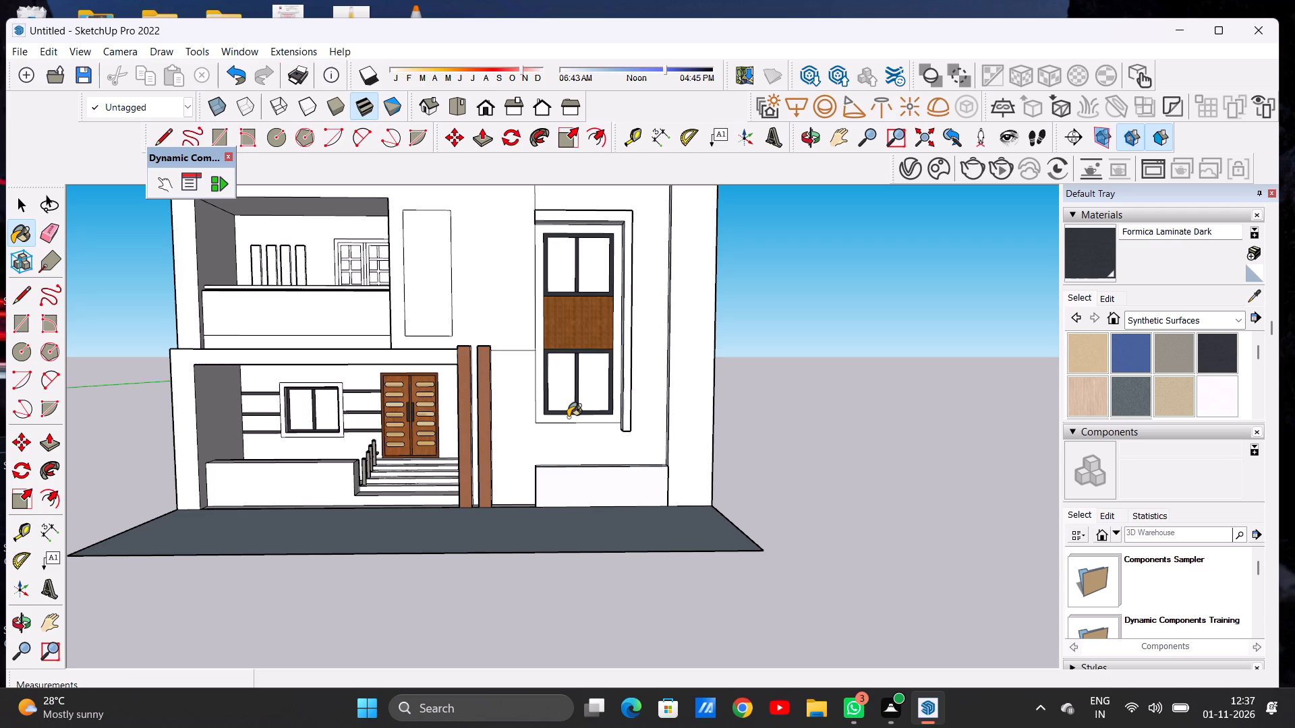
key(space)
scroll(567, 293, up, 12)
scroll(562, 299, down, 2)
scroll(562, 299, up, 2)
Paint the four glass panes of the bay's upper and lower windows with Translucent Glass Gray from the Glass and Mirrors materials.
scroll(562, 299, up, 15)
scroll(565, 286, down, 6)
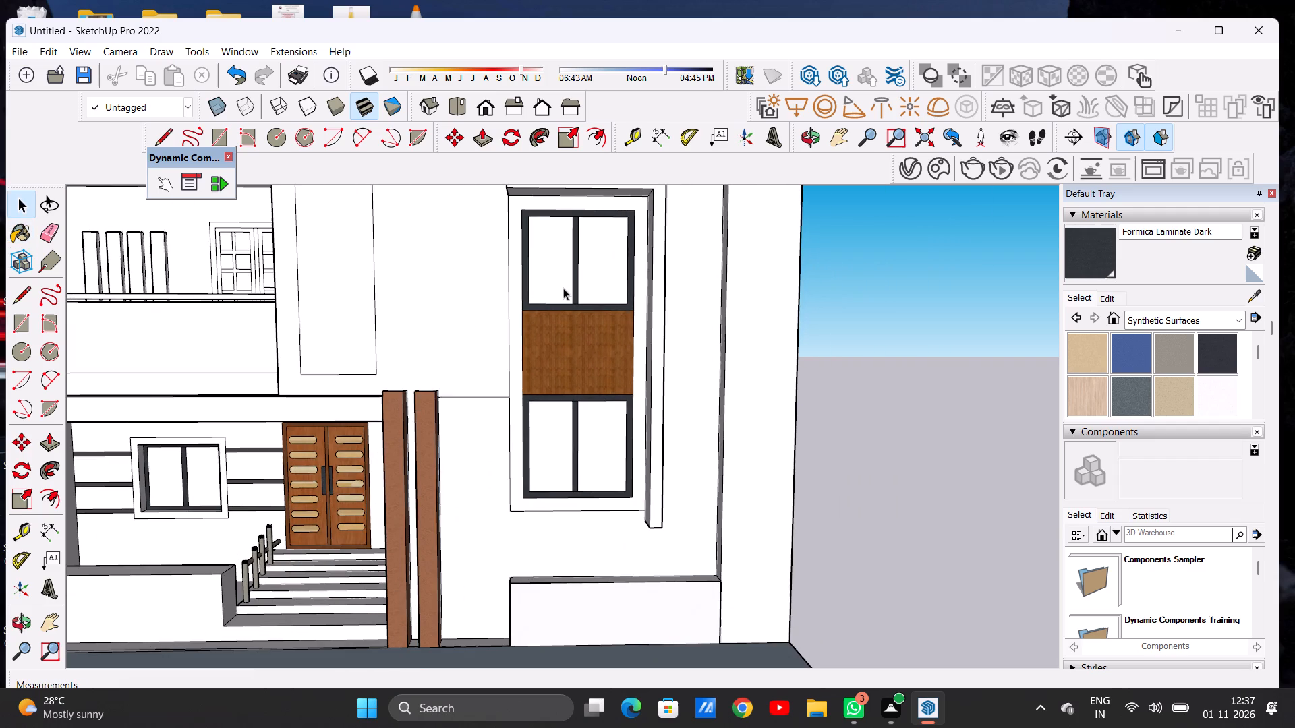
scroll(571, 263, up, 2)
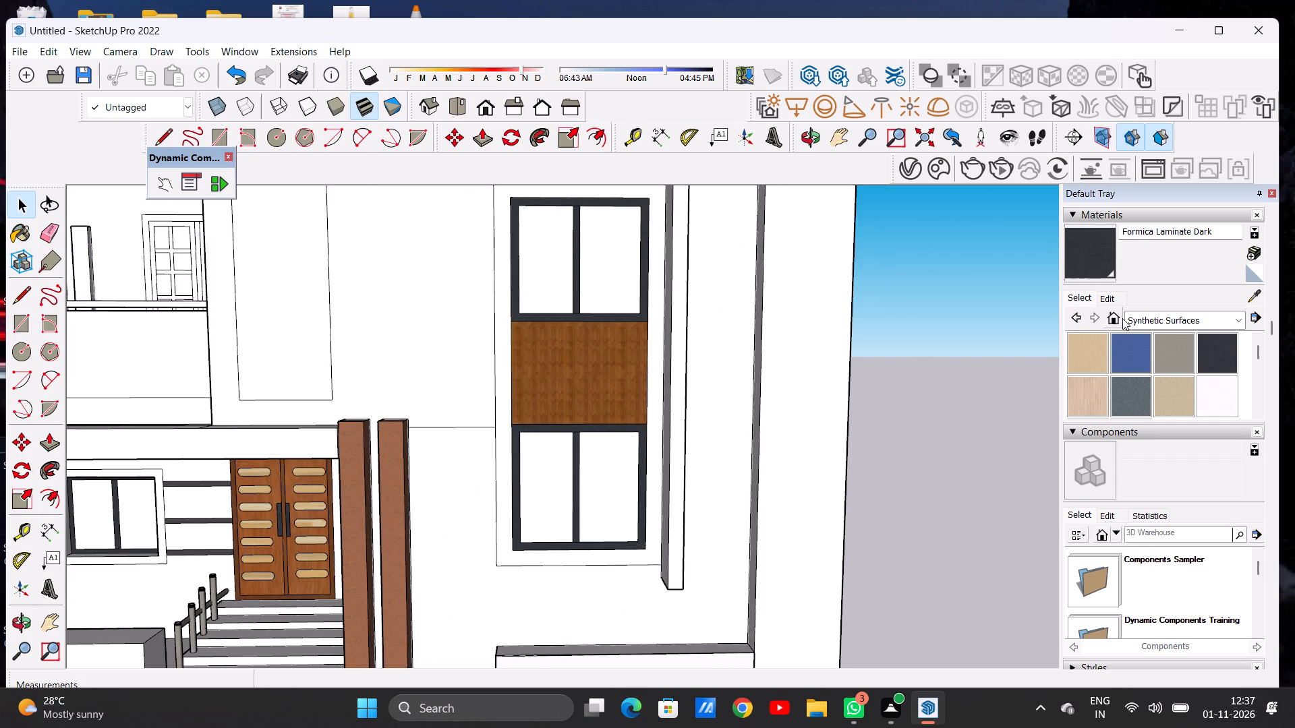
click(1161, 317)
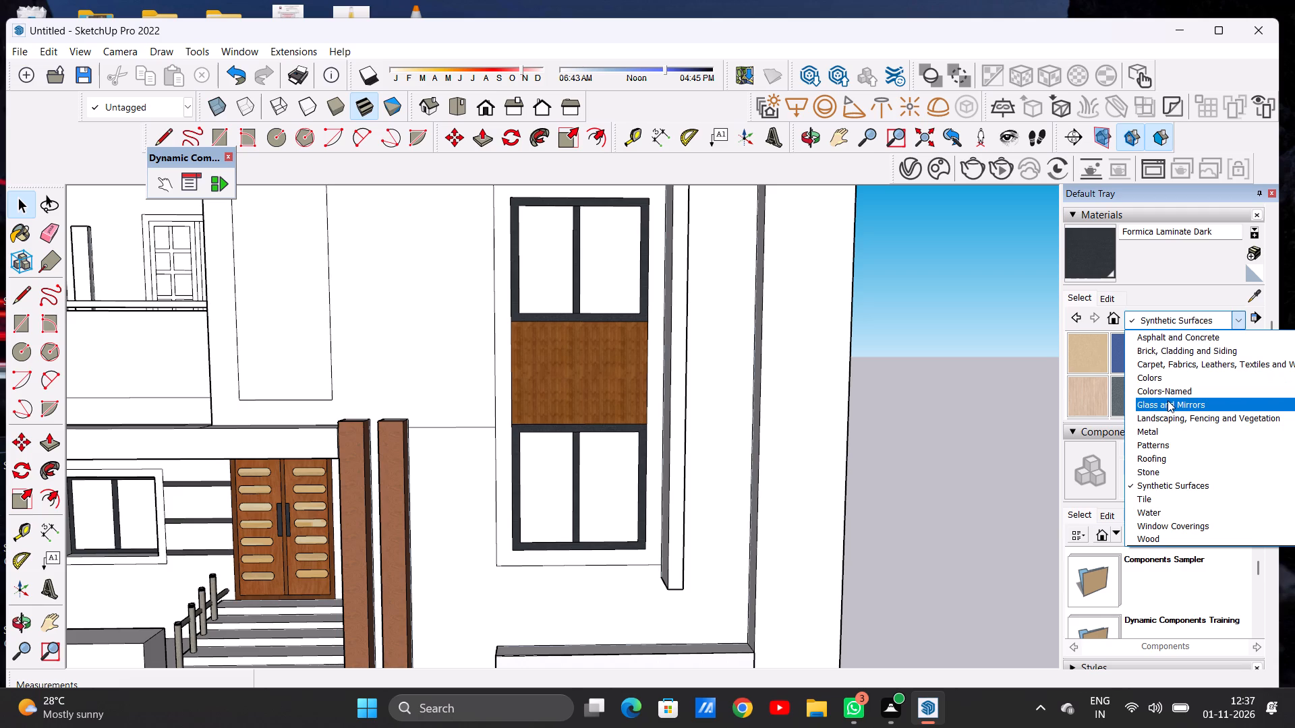
click(1168, 400)
click(1223, 401)
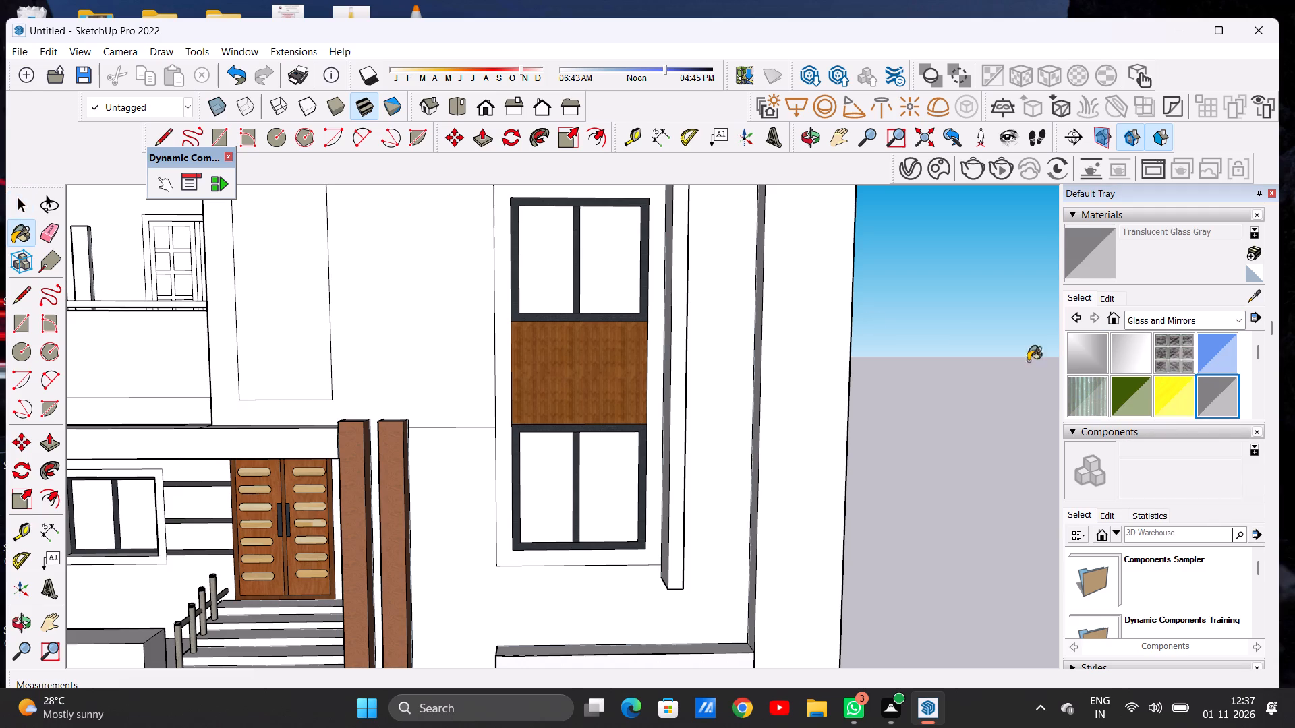
click(554, 281)
click(605, 269)
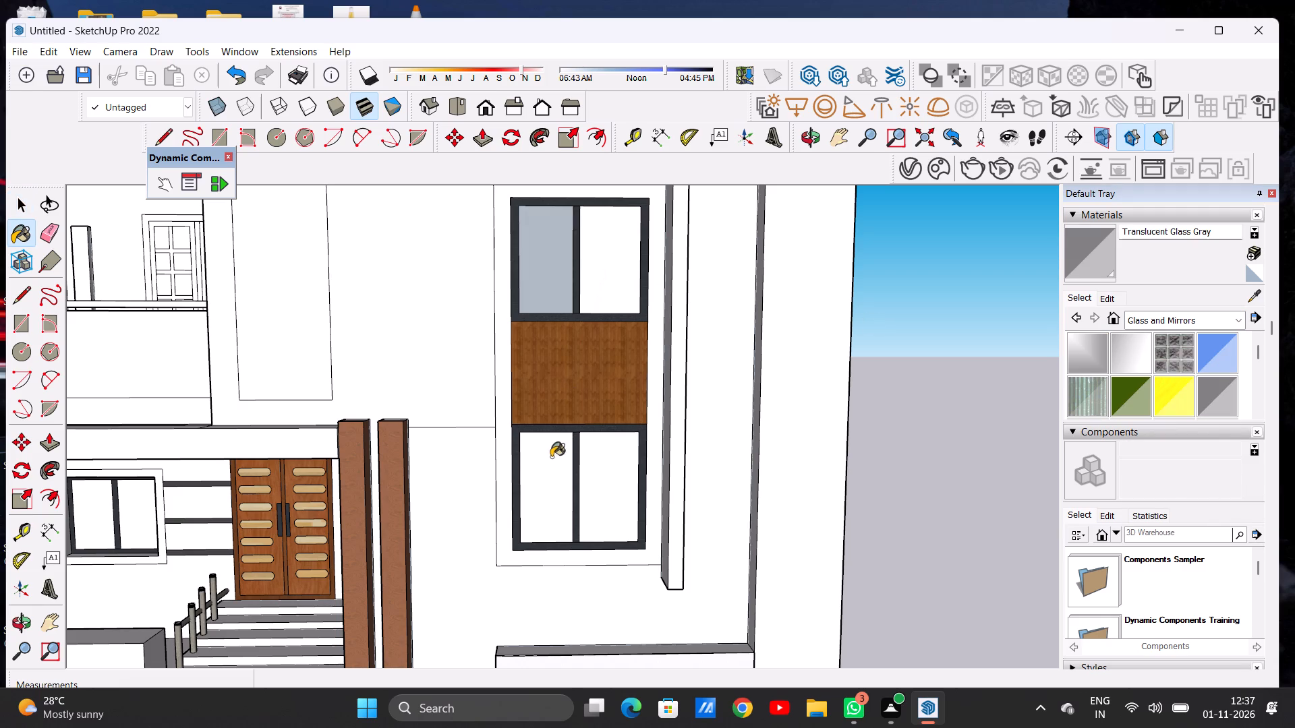
click(546, 462)
click(596, 463)
scroll(577, 409, down, 14)
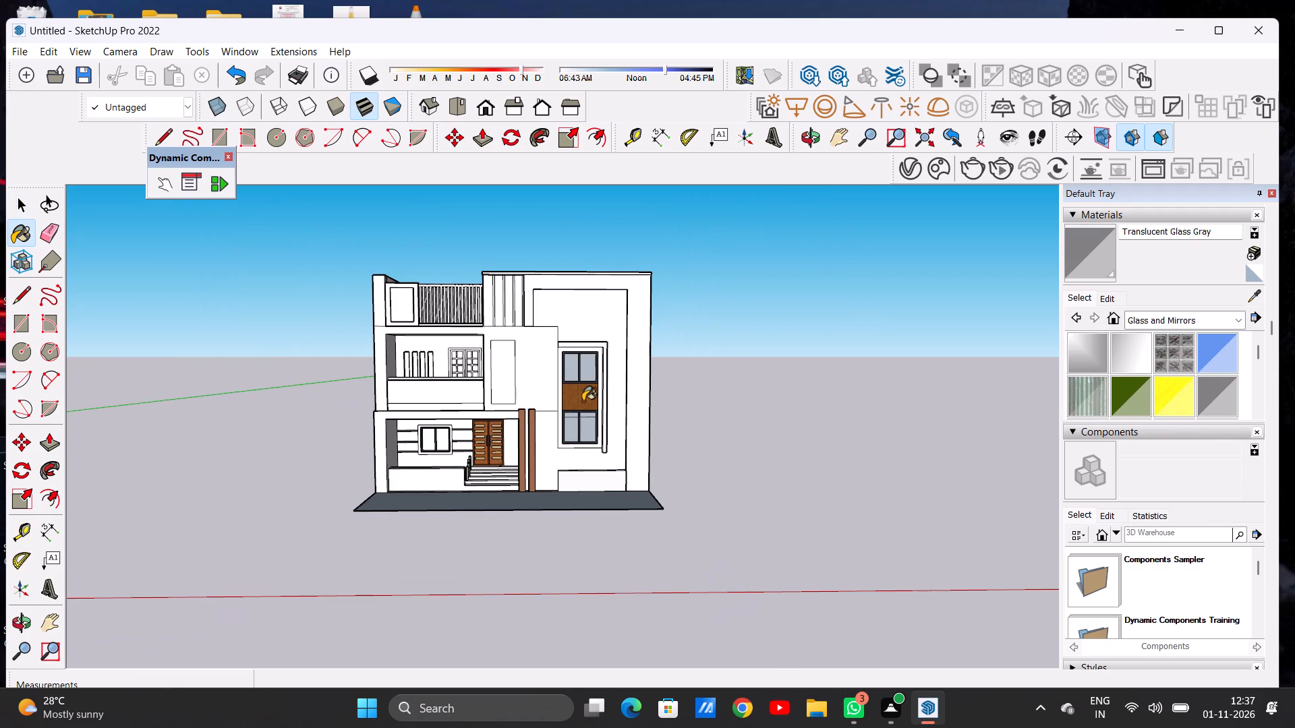
key(space)
Paint the front face of the middle-floor balcony's parapet panel with Translucent Glass Blue from the Glass and Mirrors materials.
scroll(587, 422, down, 2)
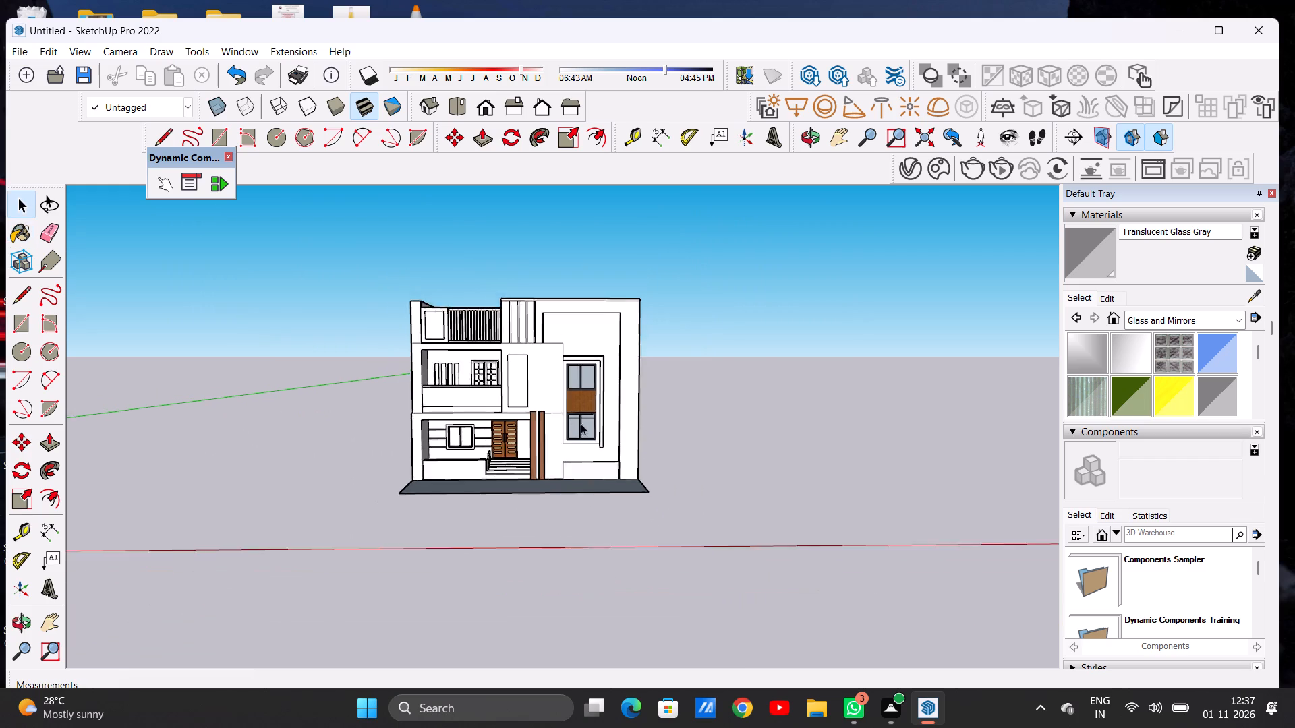
scroll(581, 423, down, 2)
scroll(428, 377, up, 13)
scroll(422, 419, down, 2)
scroll(424, 419, up, 1)
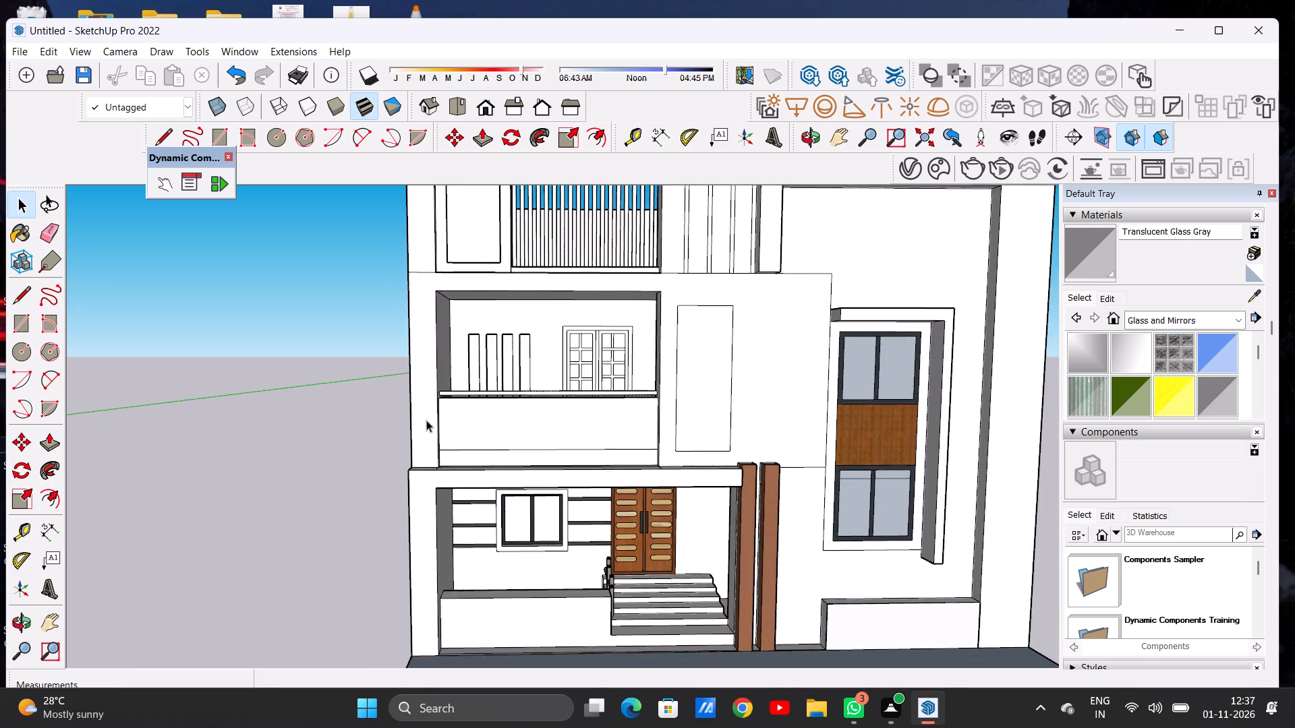
scroll(443, 425, down, 1)
scroll(566, 432, up, 4)
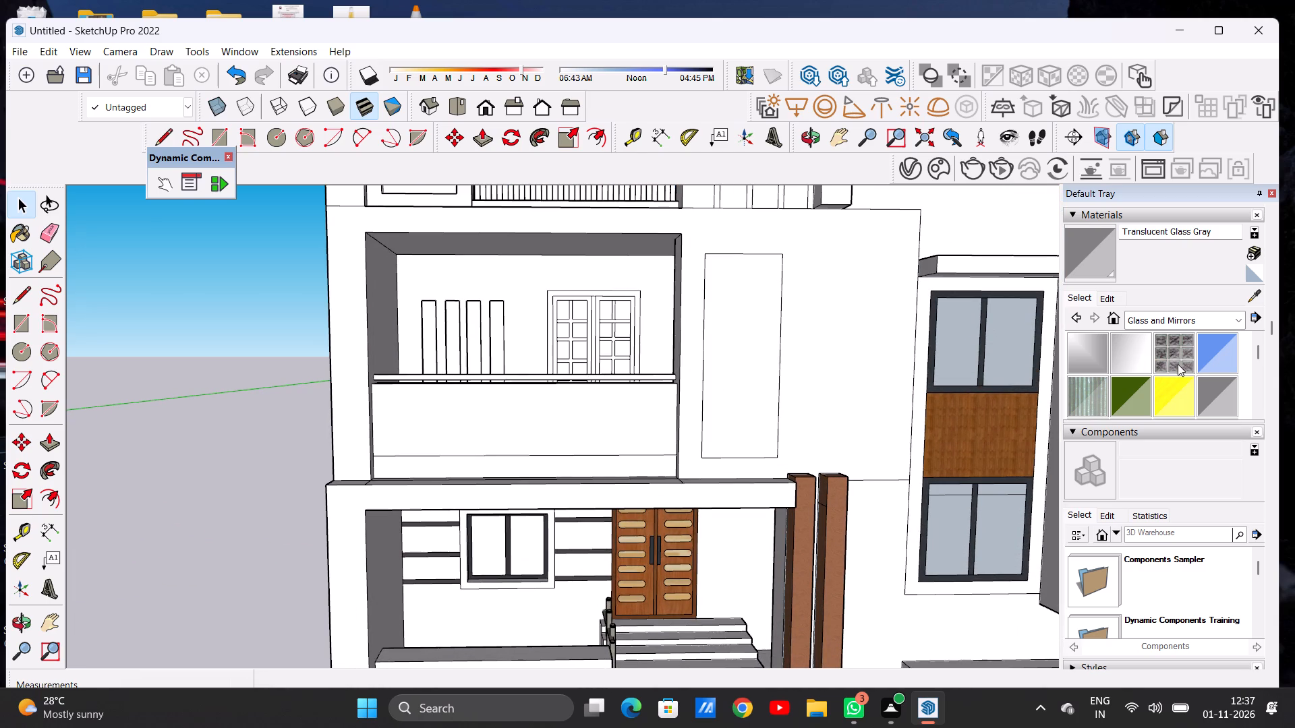
click(1216, 346)
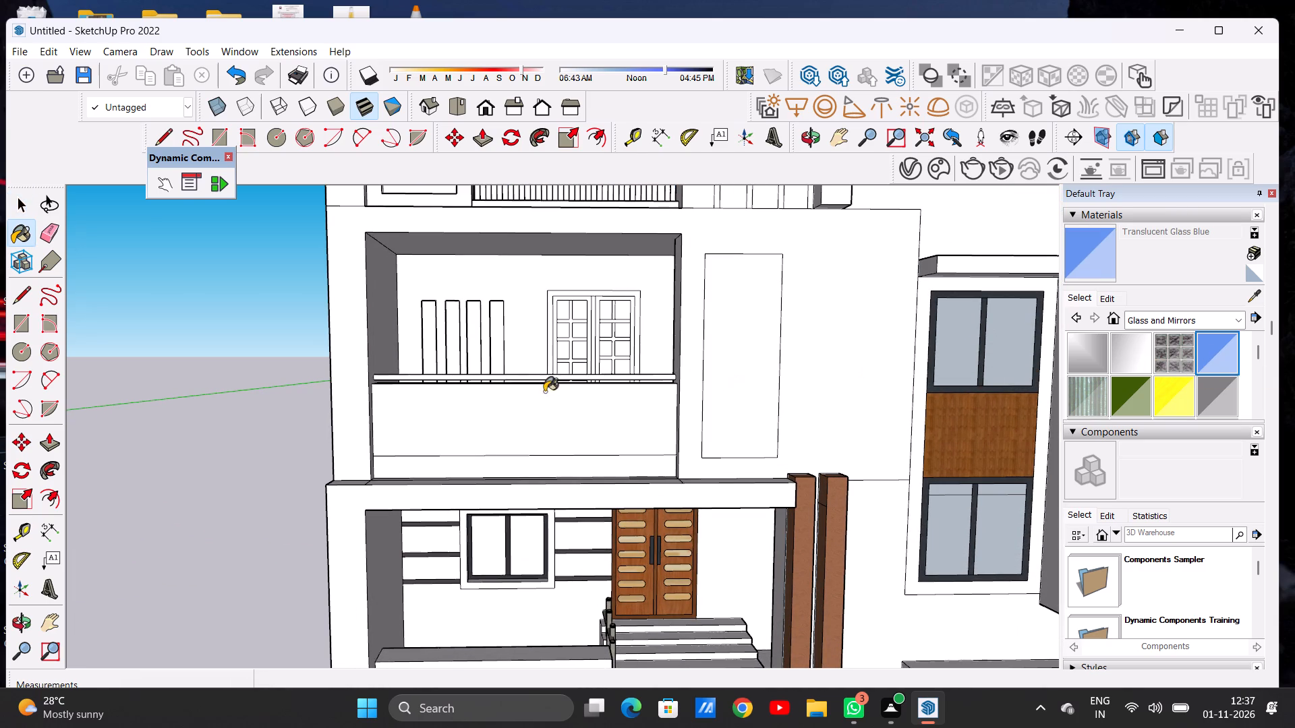
click(536, 409)
Paint the inner face of the balcony parapet, on the balcony floor side, with Translucent Glass Blue.
scroll(529, 394, down, 5)
middle_drag(563, 382, 410, 464)
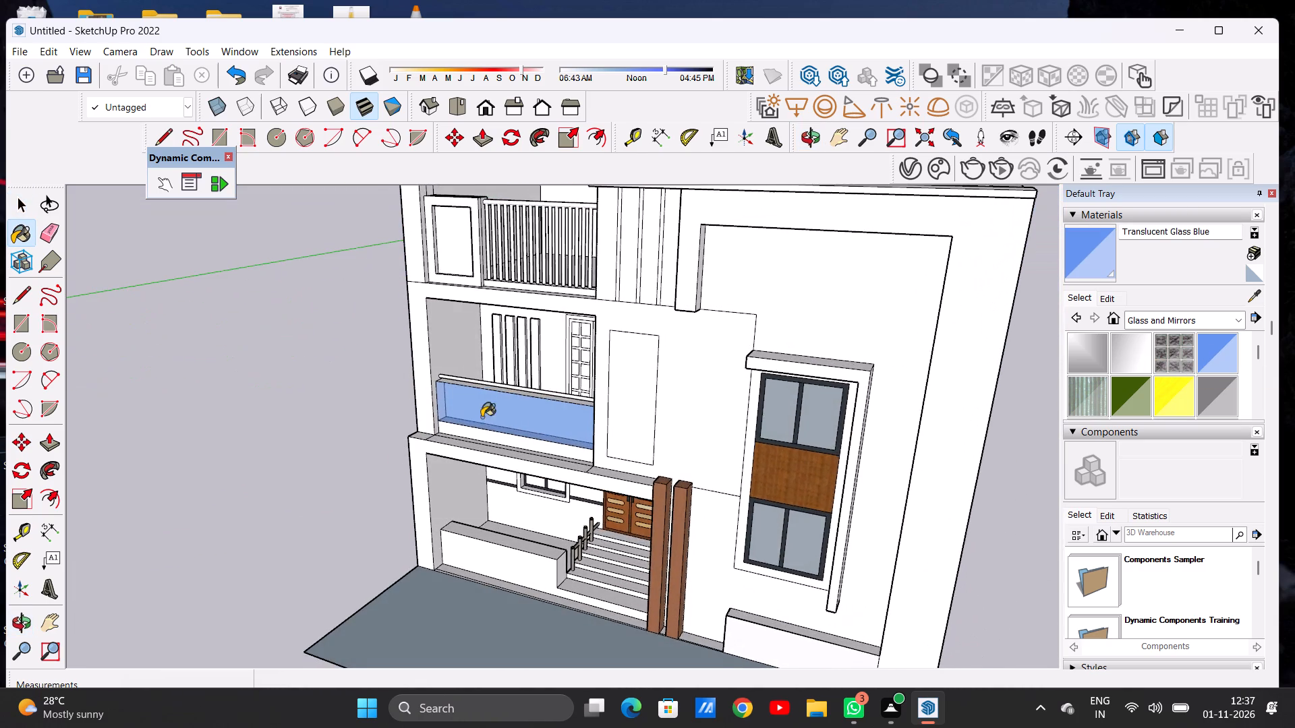
scroll(506, 395, up, 2)
scroll(506, 395, down, 1)
scroll(506, 395, up, 10)
middle_drag(522, 360, 449, 485)
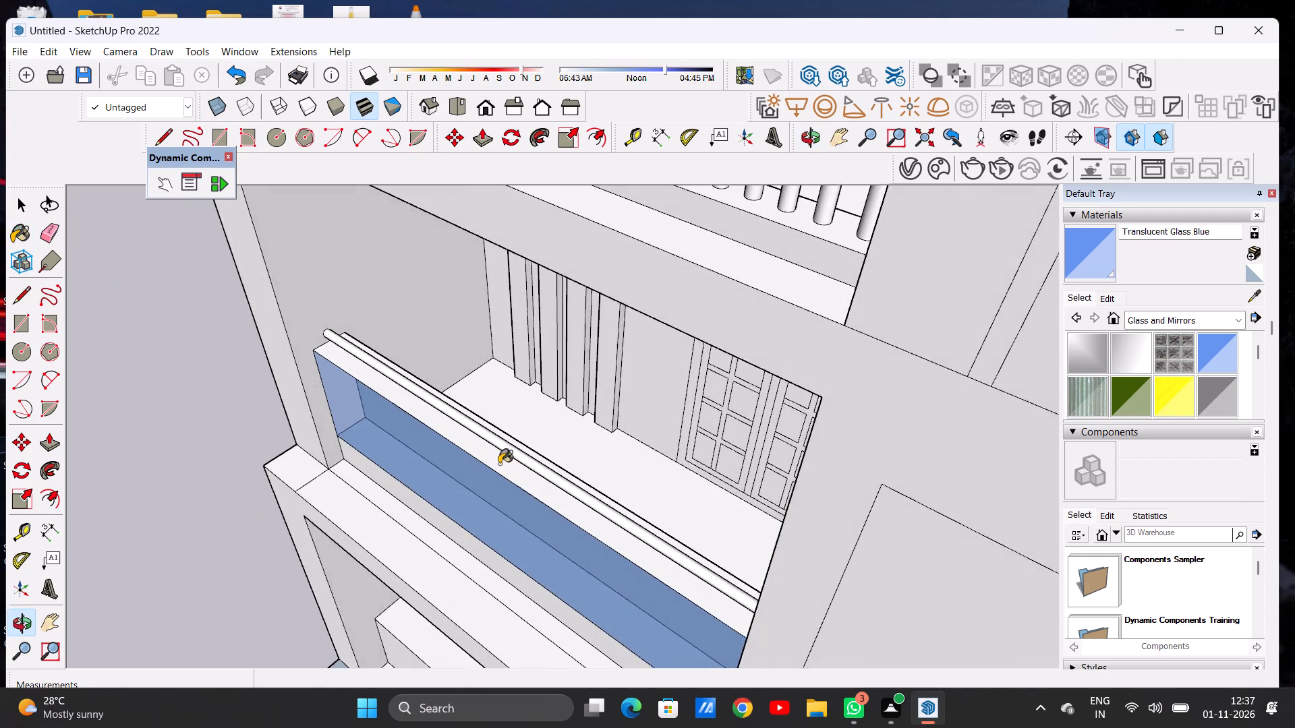
scroll(500, 458, up, 6)
scroll(502, 454, down, 1)
scroll(502, 454, up, 1)
middle_drag(569, 396, 491, 371)
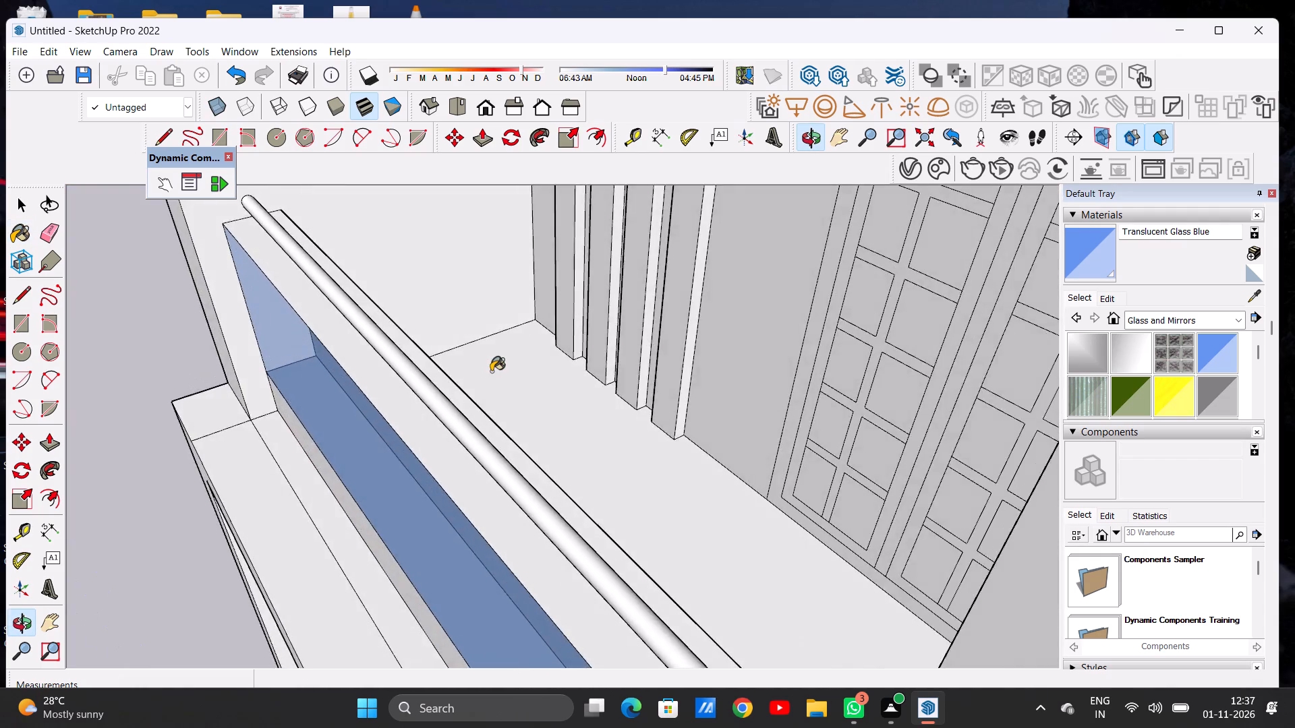
scroll(482, 378, up, 7)
middle_drag(430, 396, 407, 392)
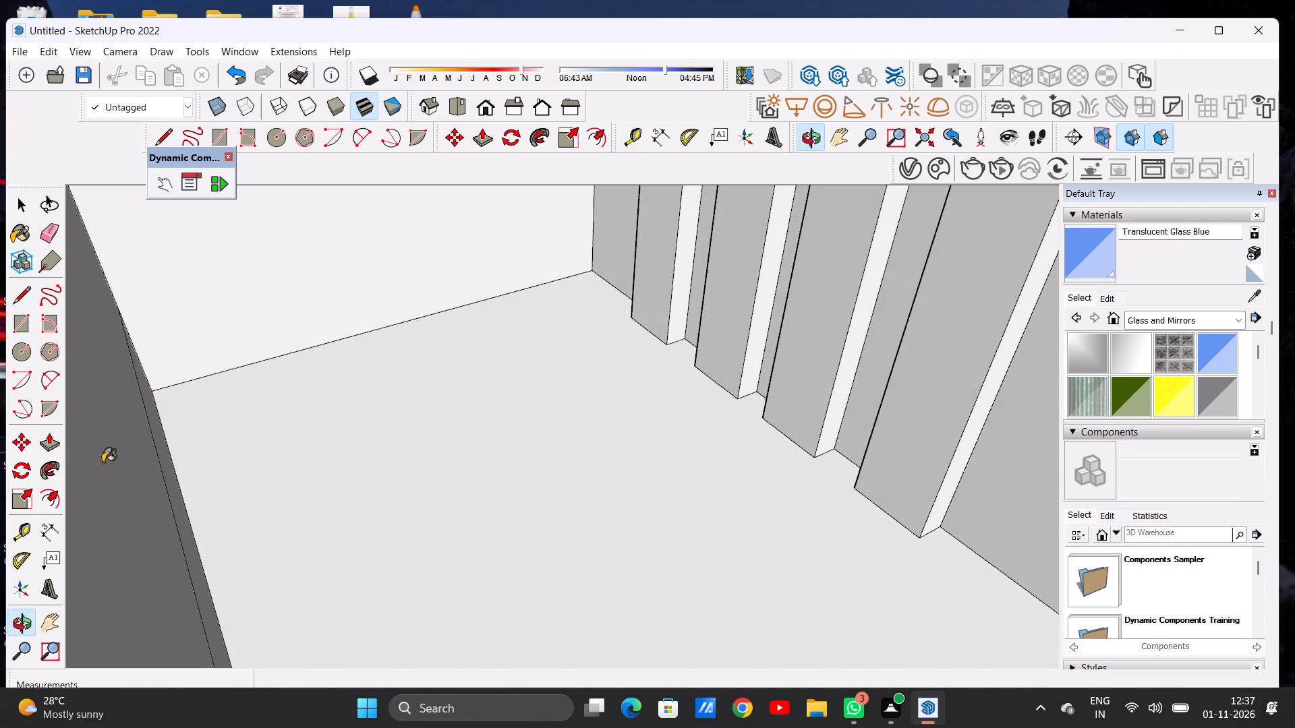
click(90, 471)
middle_drag(144, 457, 402, 382)
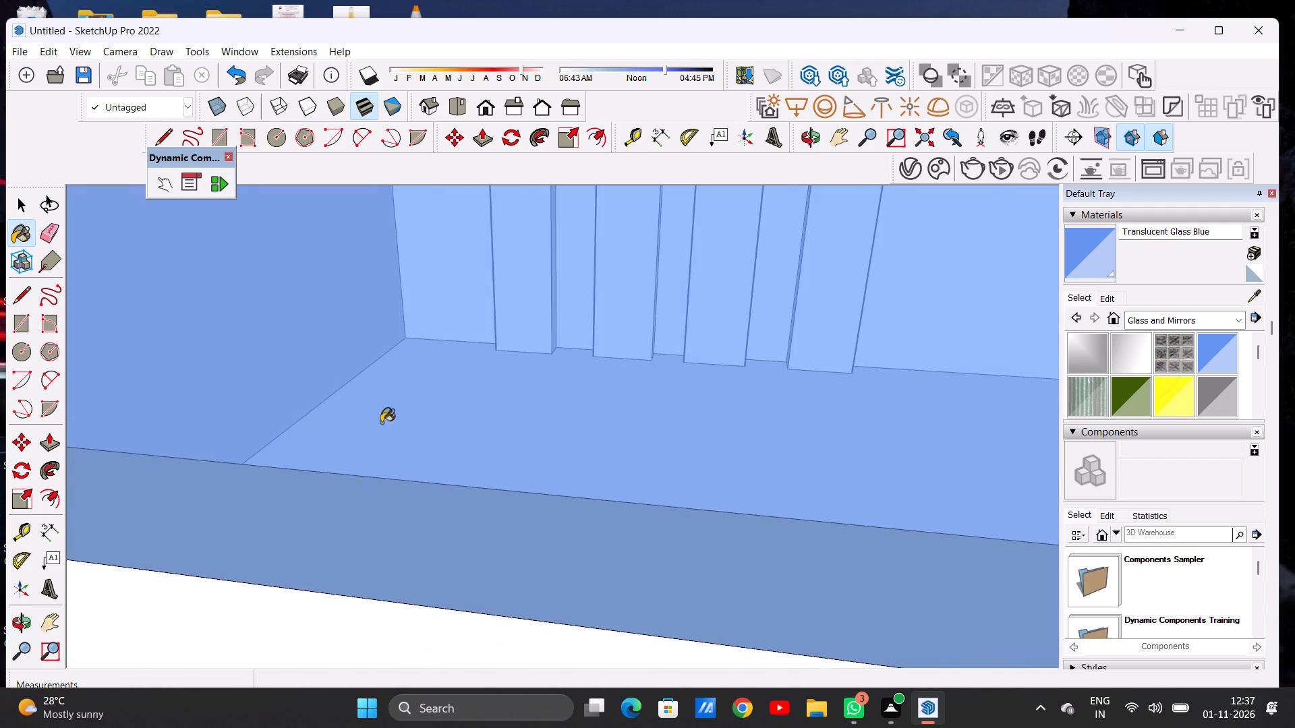
scroll(370, 444, down, 4)
scroll(366, 471, down, 20)
scroll(366, 471, down, 8)
middle_drag(405, 481, 457, 448)
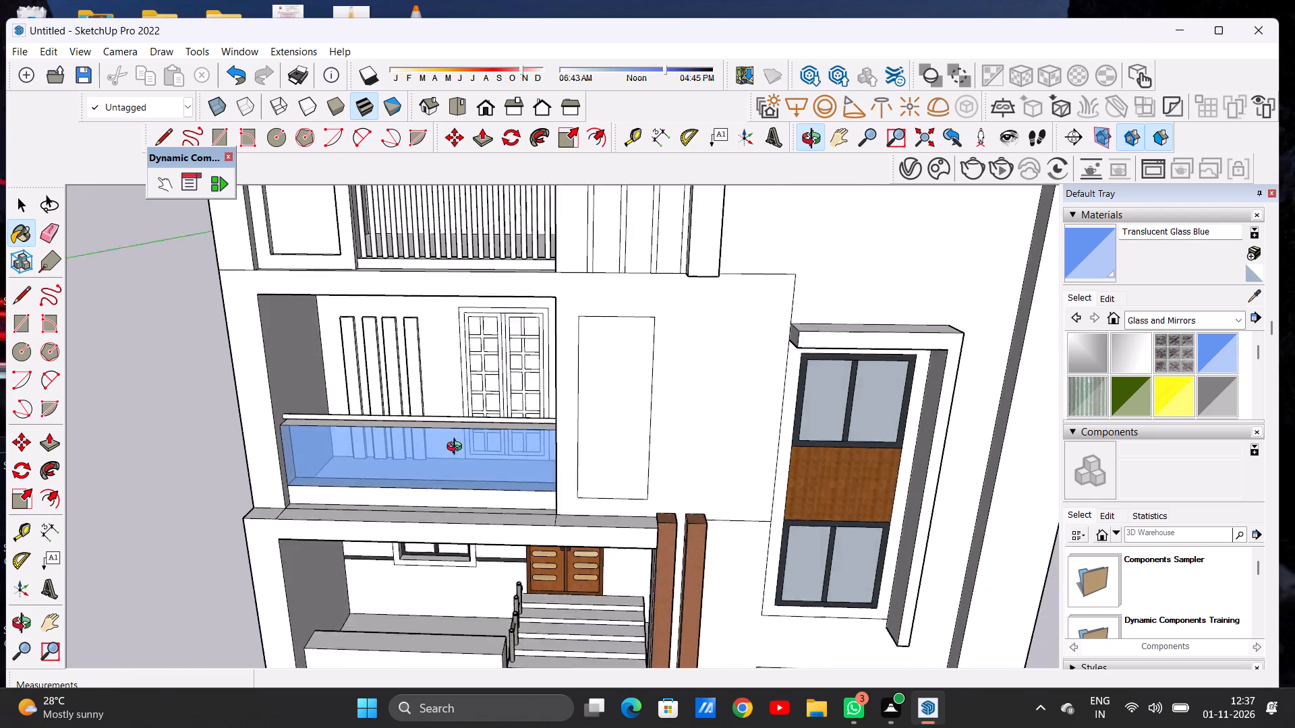
middle_drag(457, 448, 474, 398)
scroll(391, 442, down, 6)
middle_drag(409, 460, 398, 439)
scroll(395, 443, up, 2)
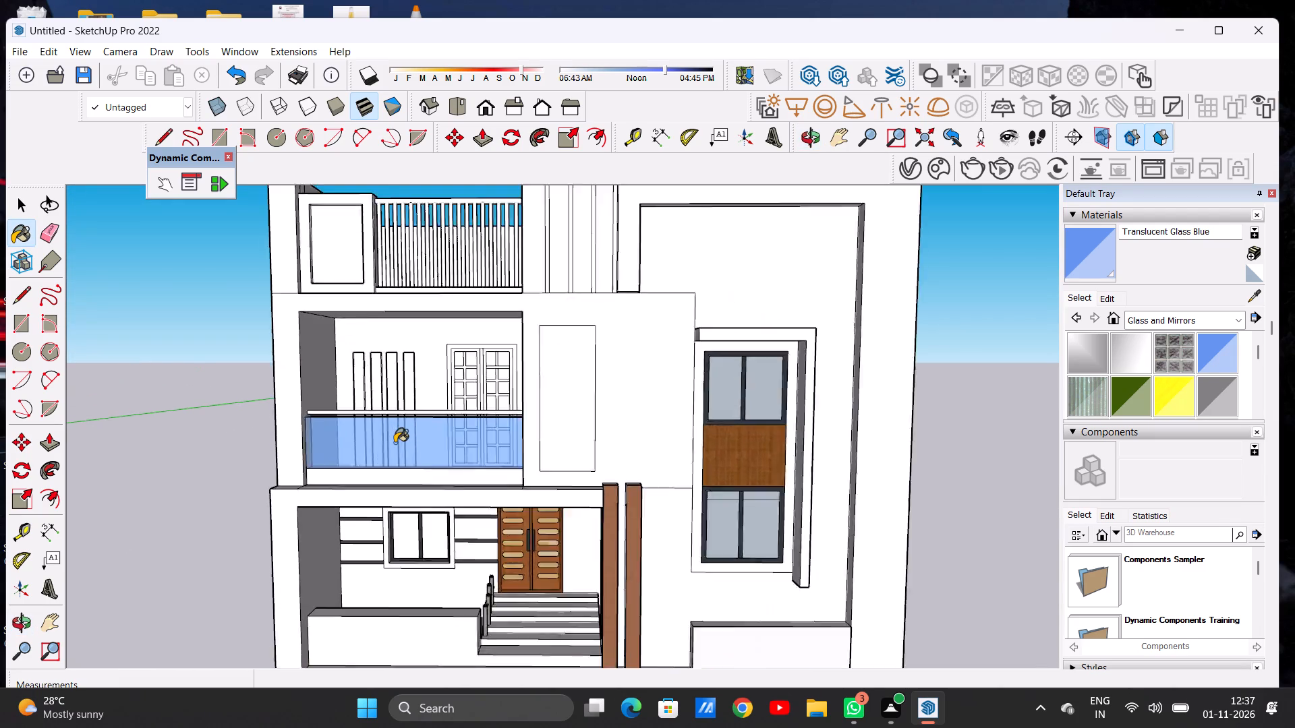
Brighten the colour of the Translucent Glass Blue material slightly.
scroll(395, 443, up, 4)
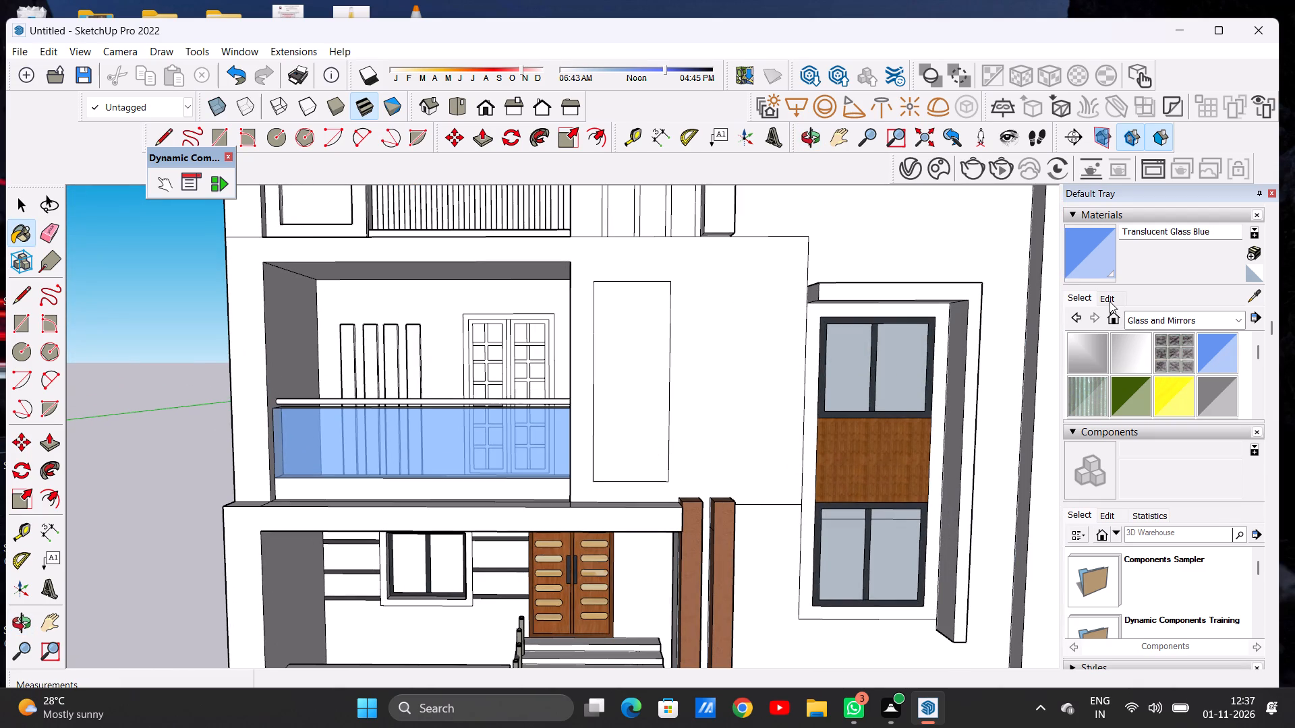
click(1110, 301)
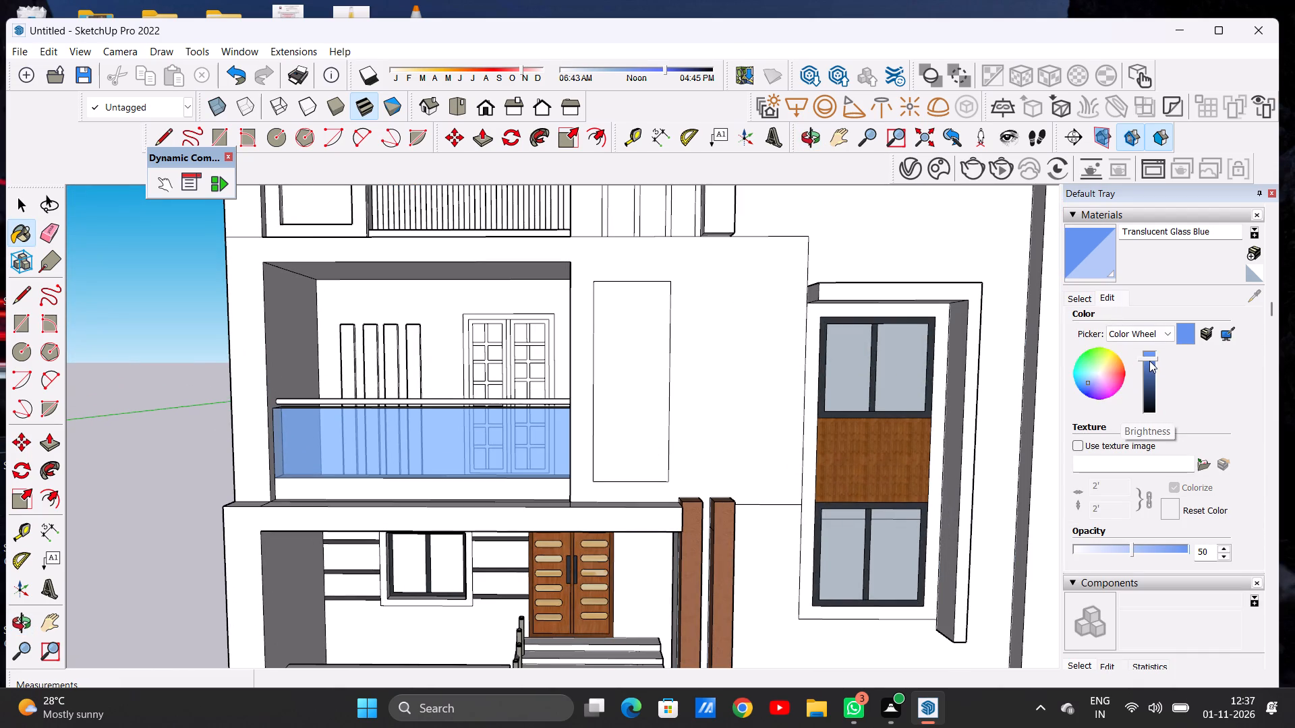
click(1149, 361)
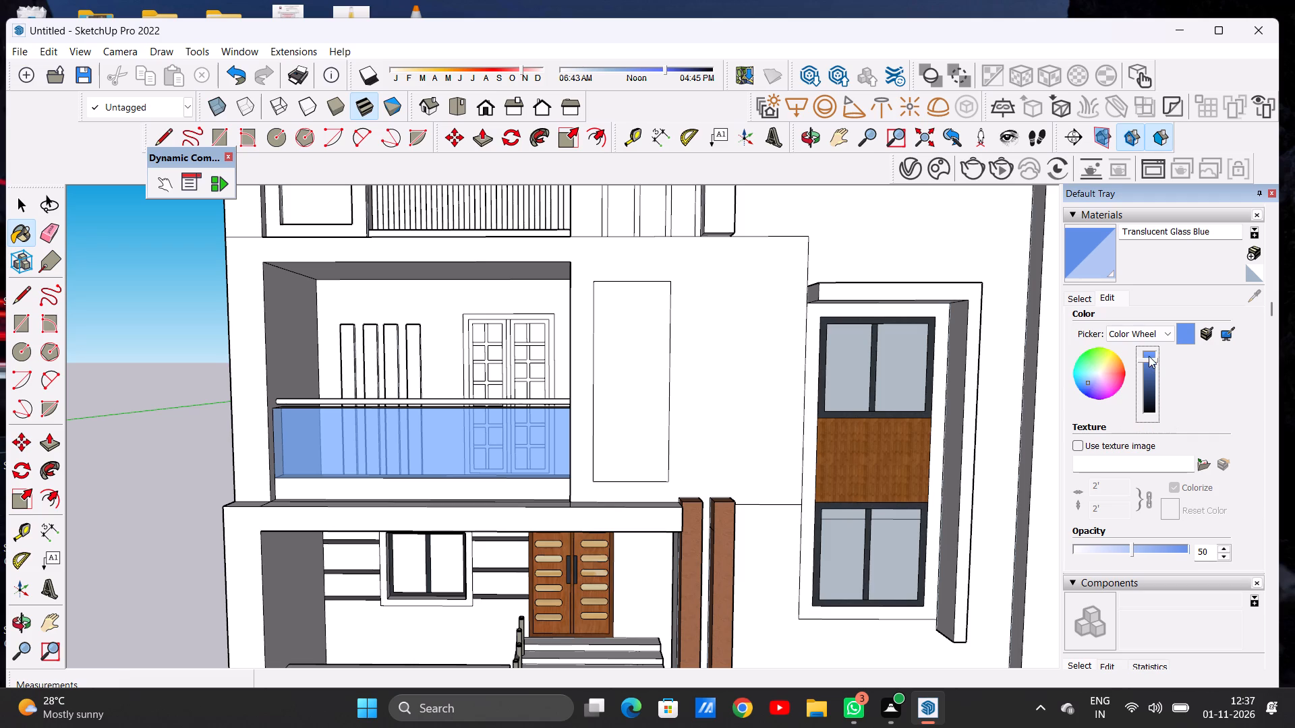
click(1149, 356)
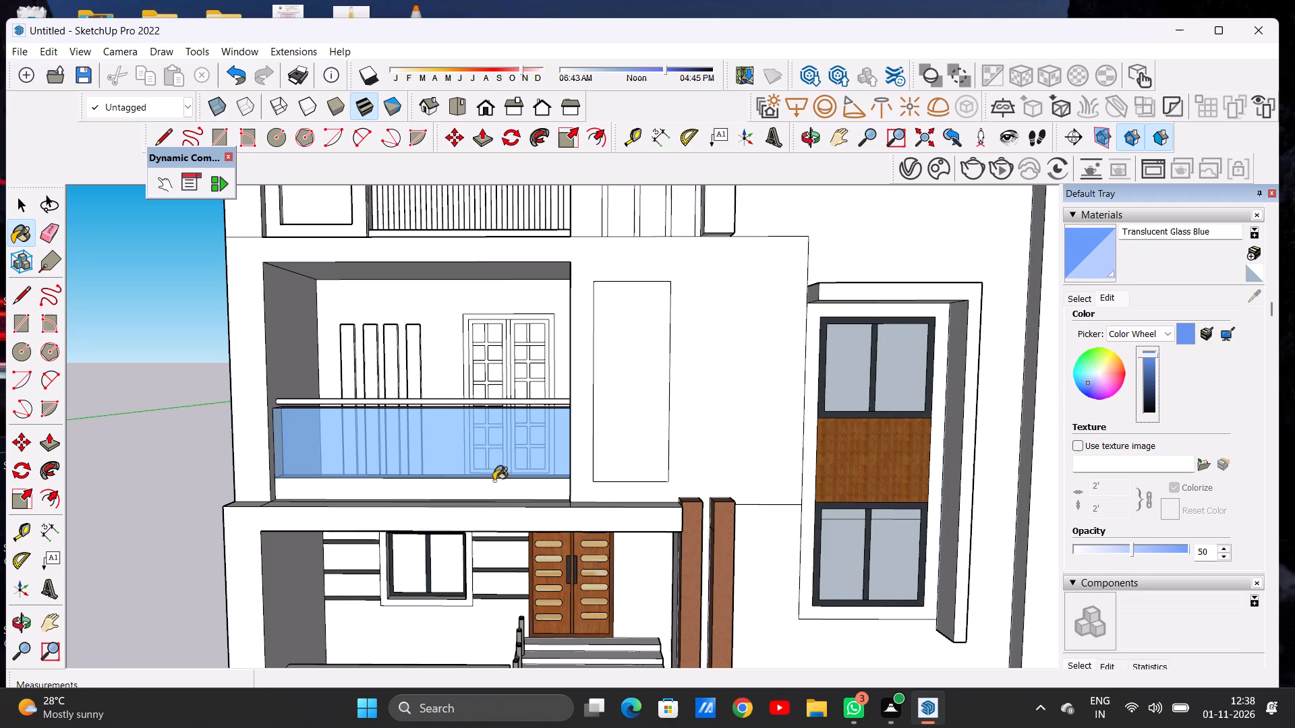
scroll(503, 483, down, 7)
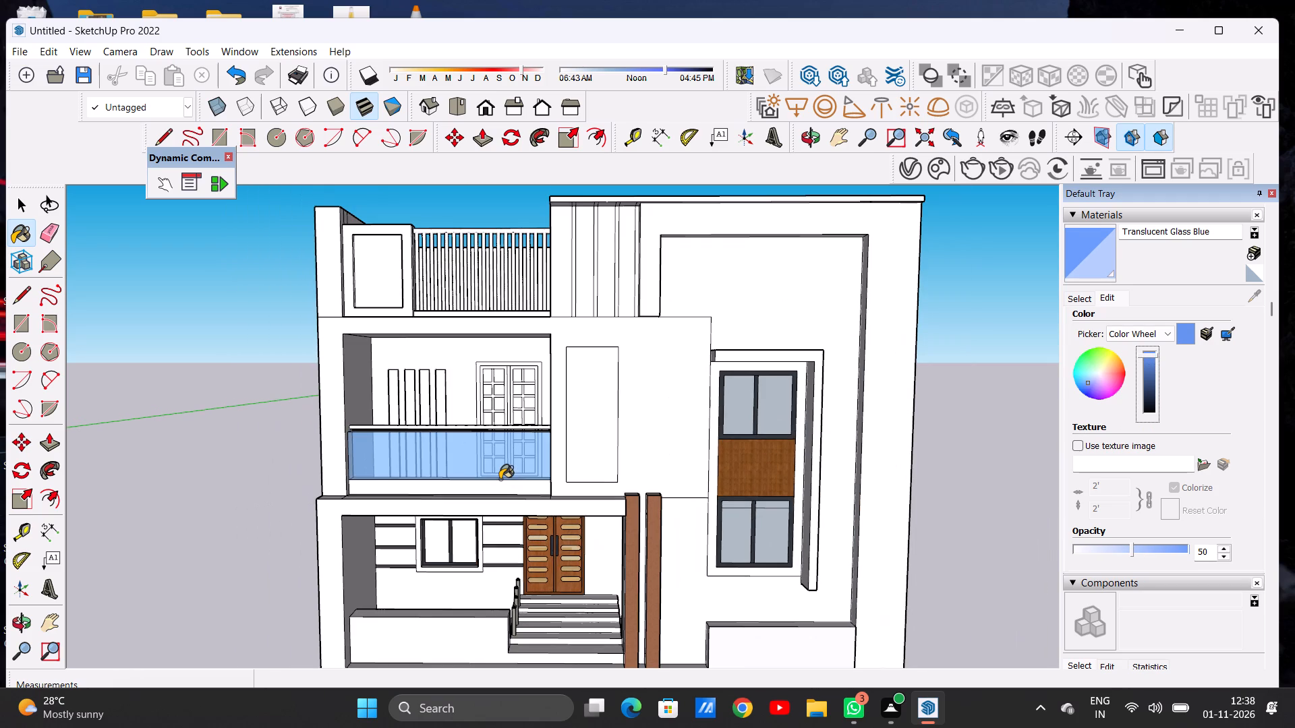
key(space)
click(940, 449)
key(space)
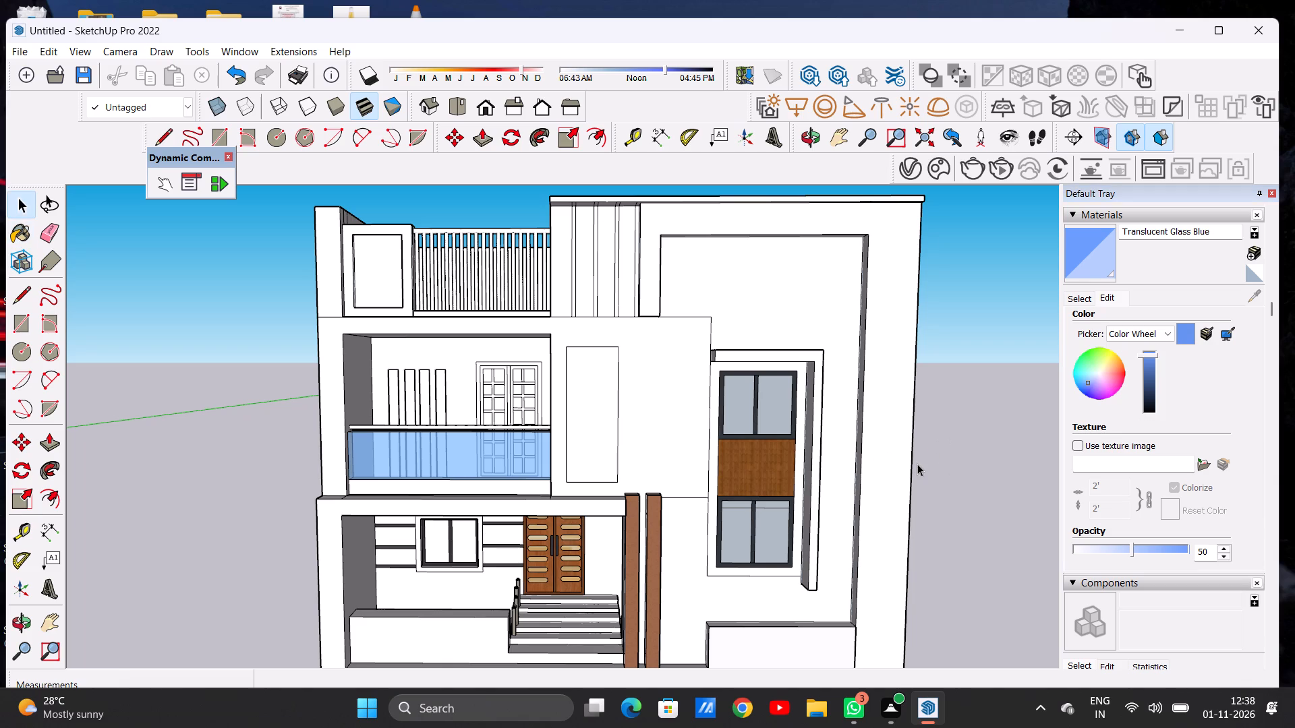
Paint the round handrail above the balcony's glass parapet with Formica Graystone from the Synthetic Surfaces materials.
click(1079, 295)
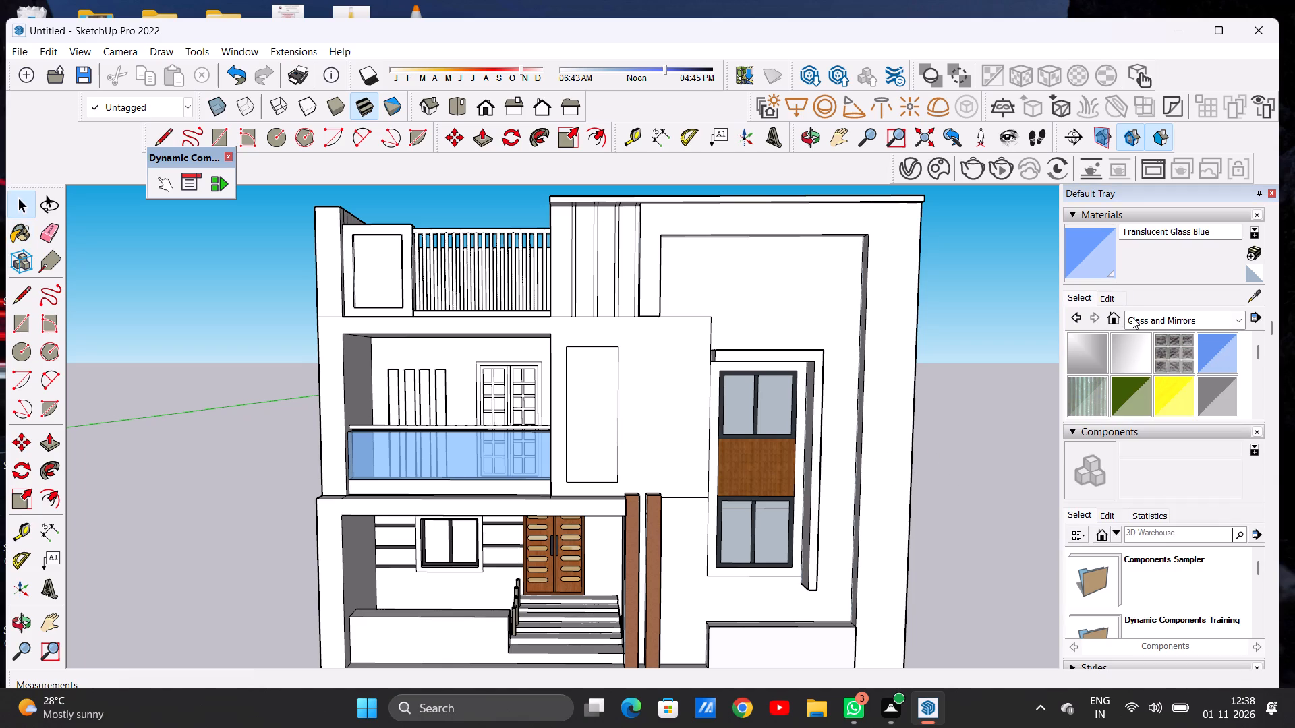
click(1132, 317)
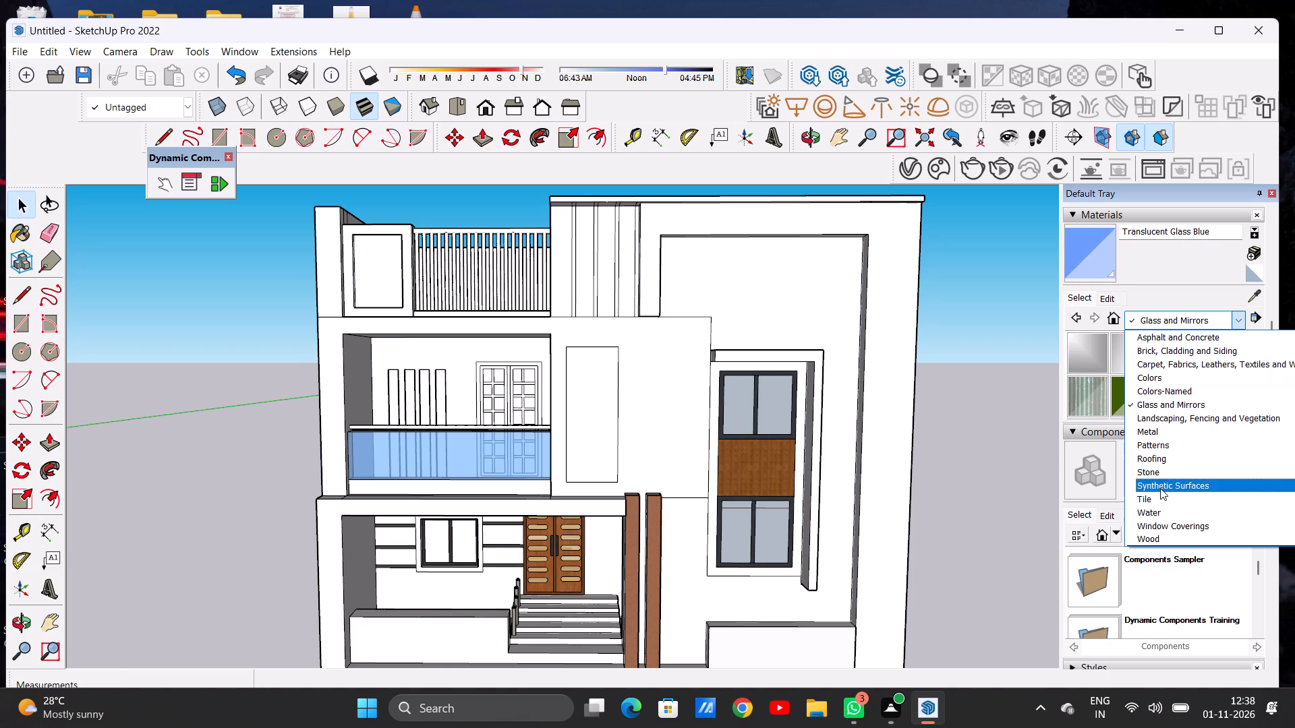
click(1160, 488)
click(1168, 355)
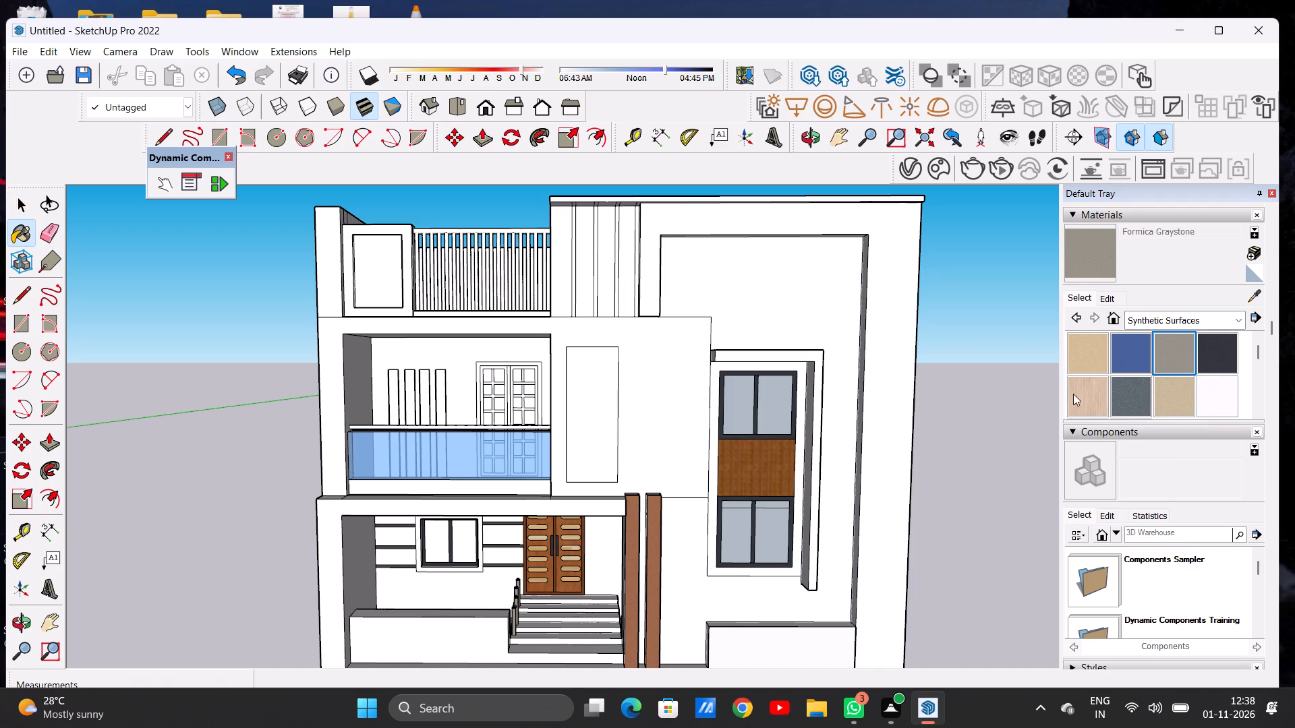
middle_drag(459, 385, 206, 463)
middle_drag(430, 473, 359, 496)
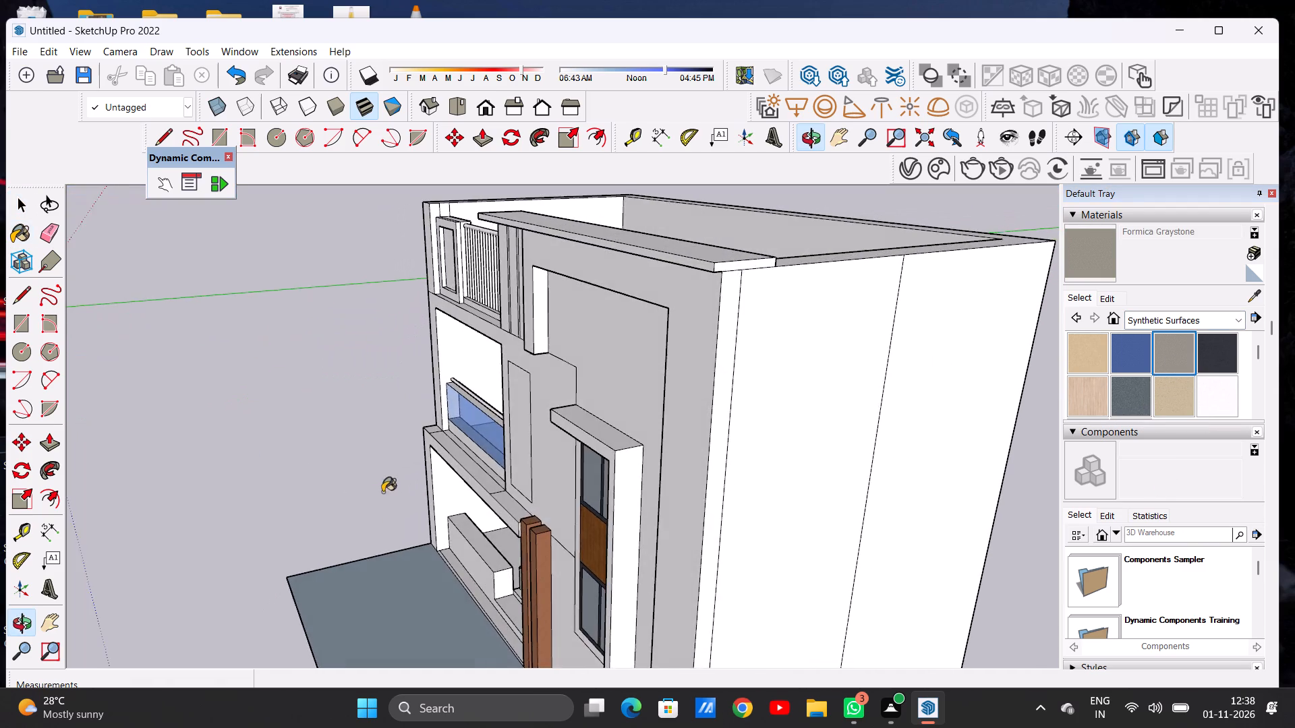
middle_drag(391, 491, 487, 485)
scroll(444, 413, up, 20)
scroll(444, 413, up, 3)
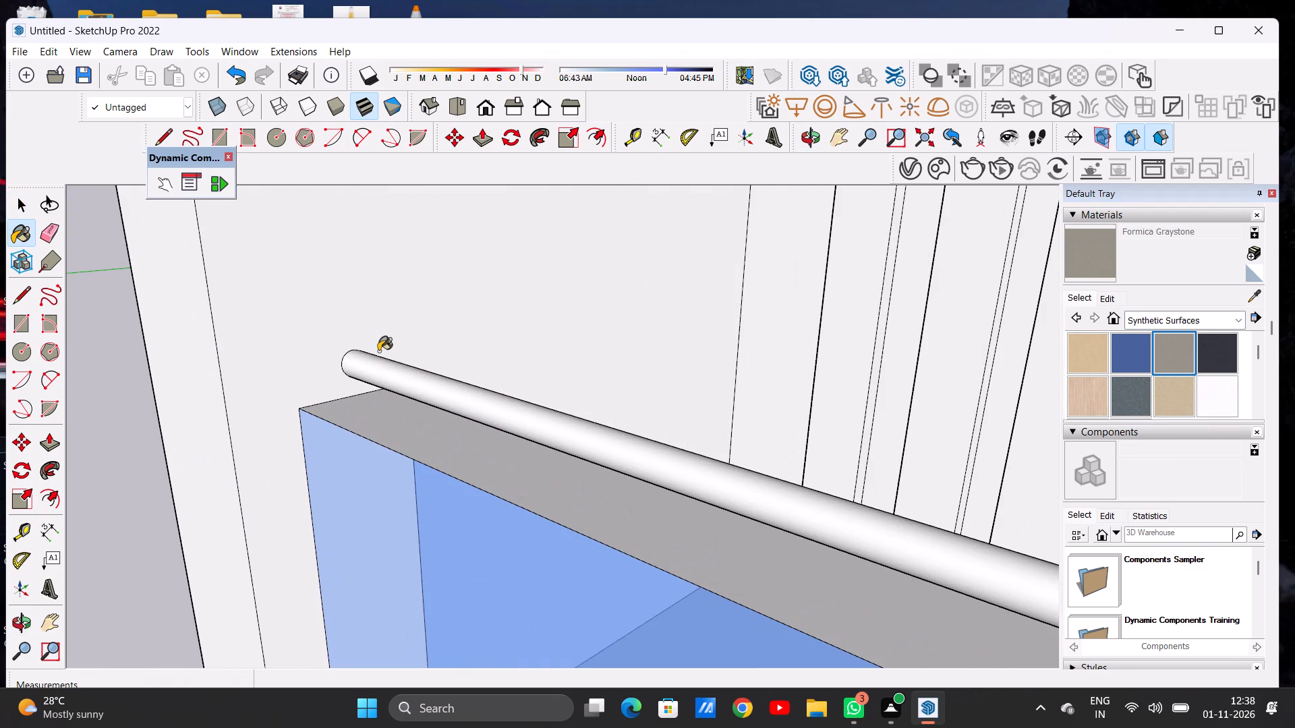
click(388, 365)
scroll(418, 404, down, 14)
scroll(426, 404, down, 8)
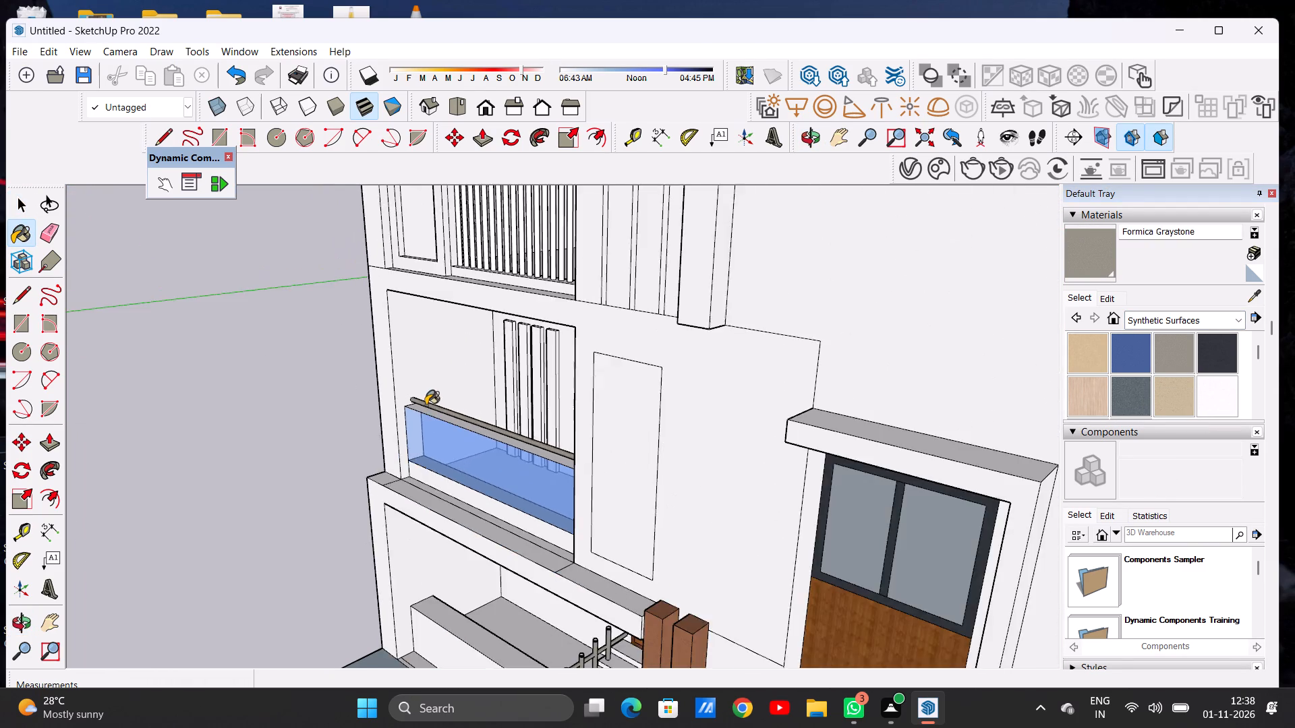
scroll(426, 405, down, 2)
middle_drag(427, 468, 658, 411)
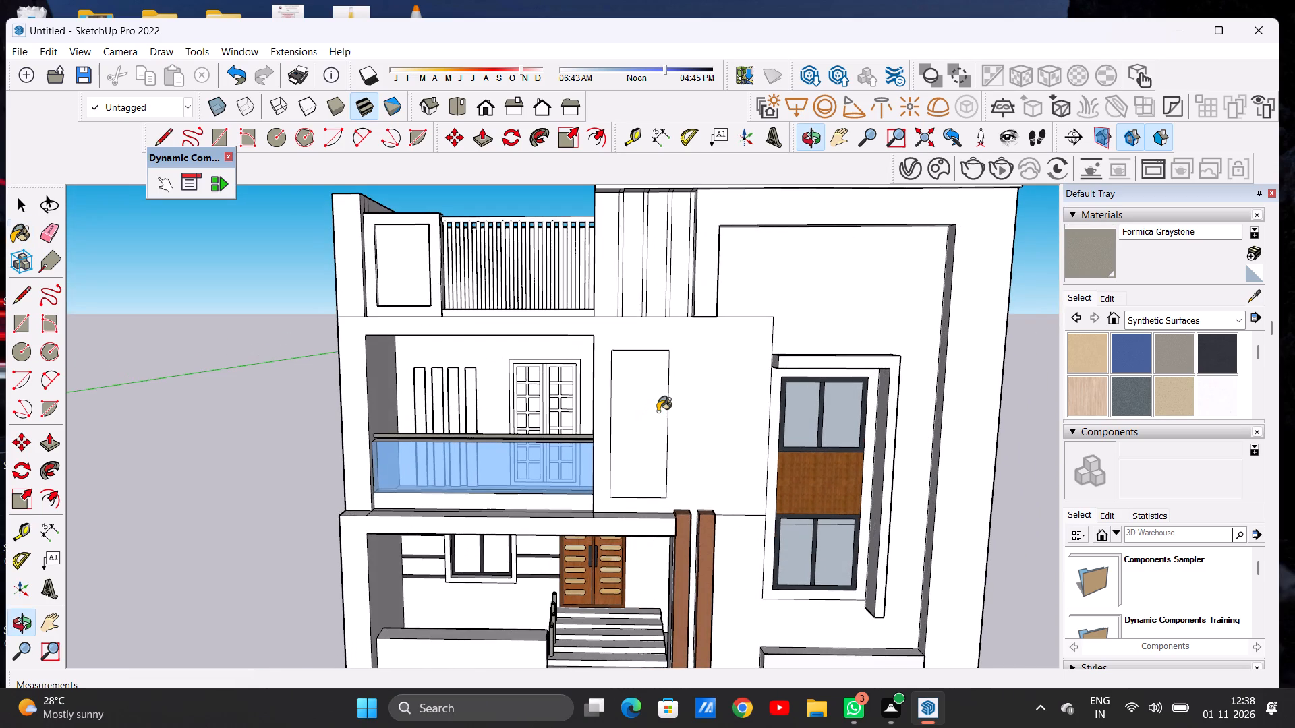
key(space)
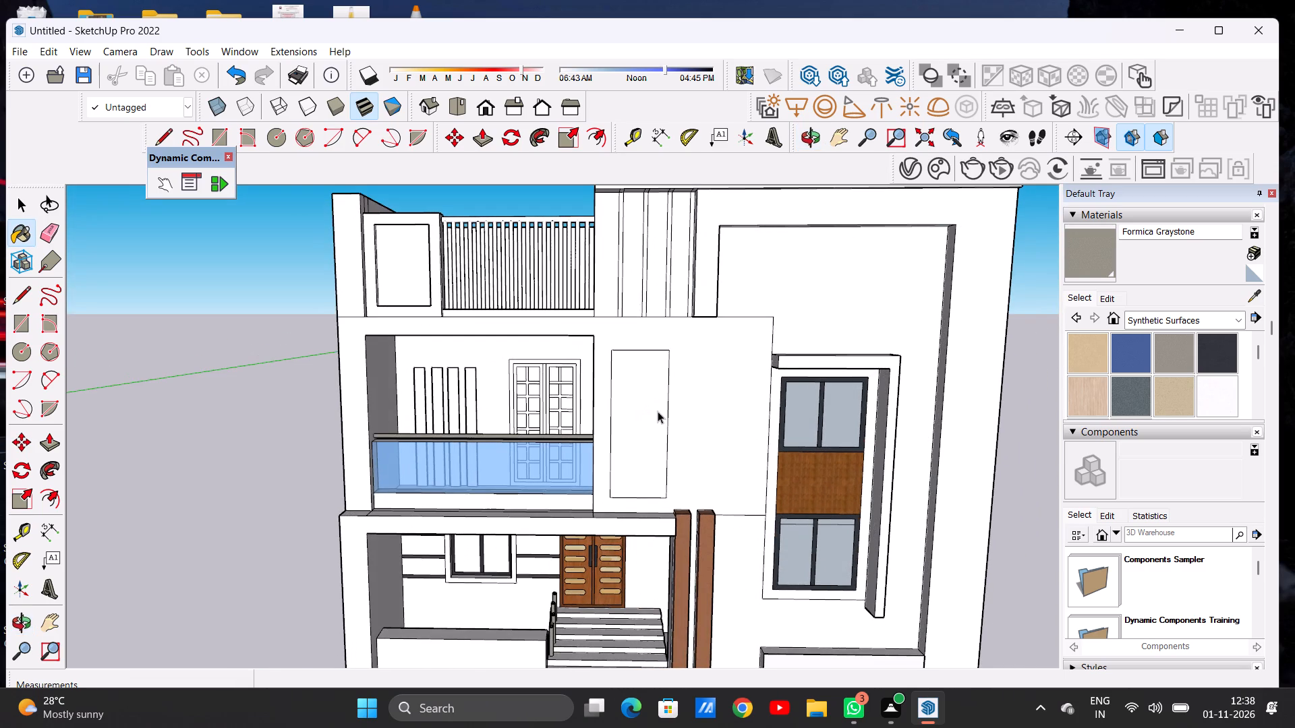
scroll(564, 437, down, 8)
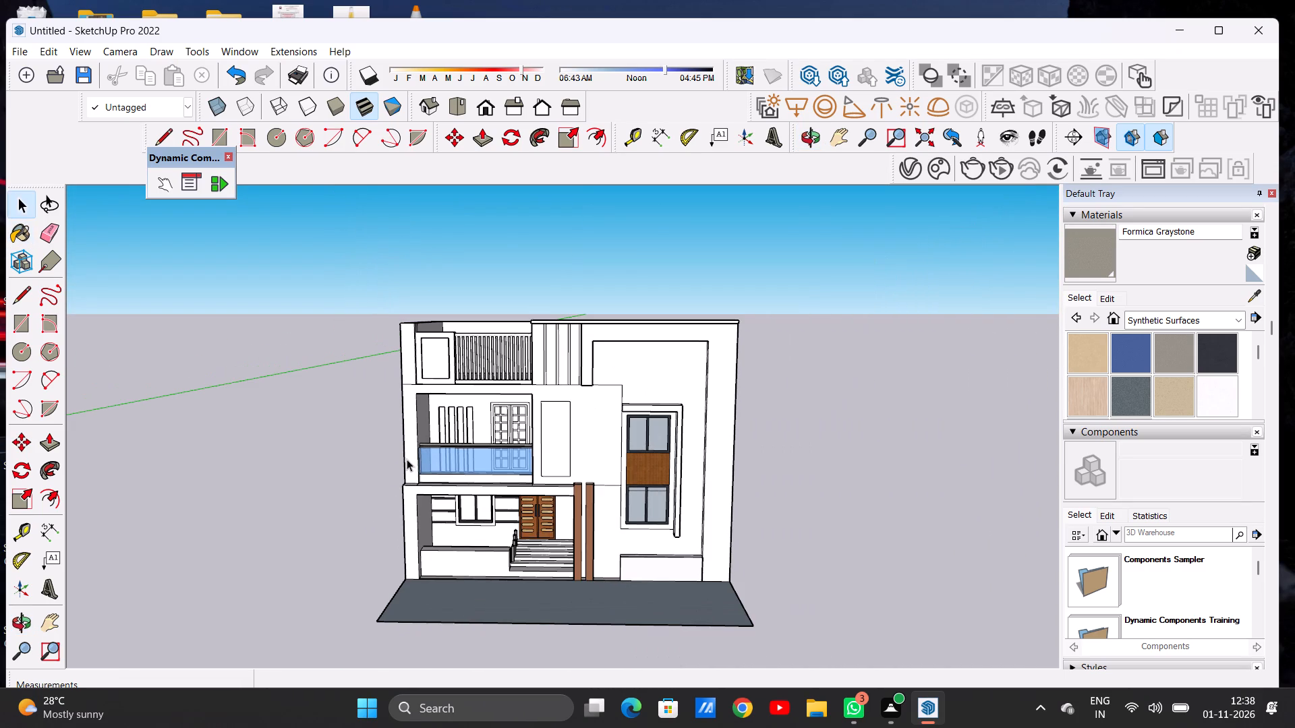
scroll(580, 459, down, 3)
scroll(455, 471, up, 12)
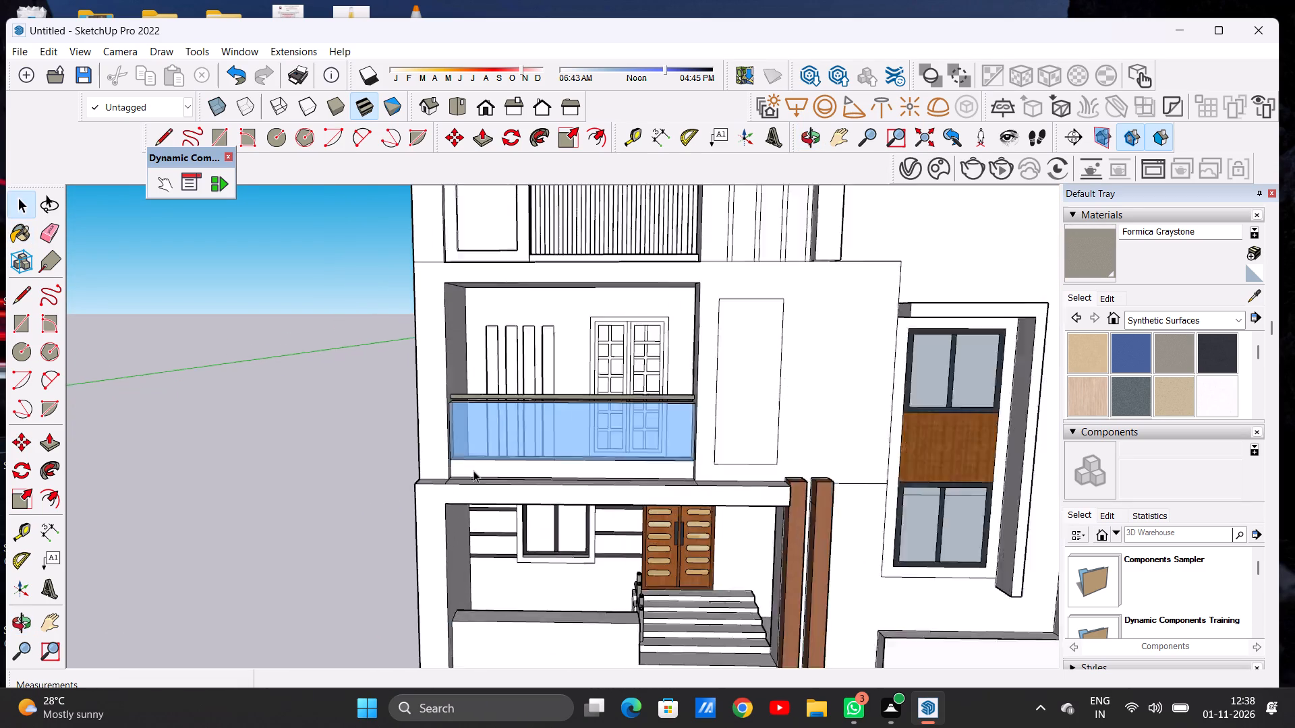
Push/Pull the wall strip below the middle-floor glass parapet outward about 7 1/8", flush with the surrounding front wall.
scroll(473, 471, up, 8)
middle_drag(473, 471, 436, 475)
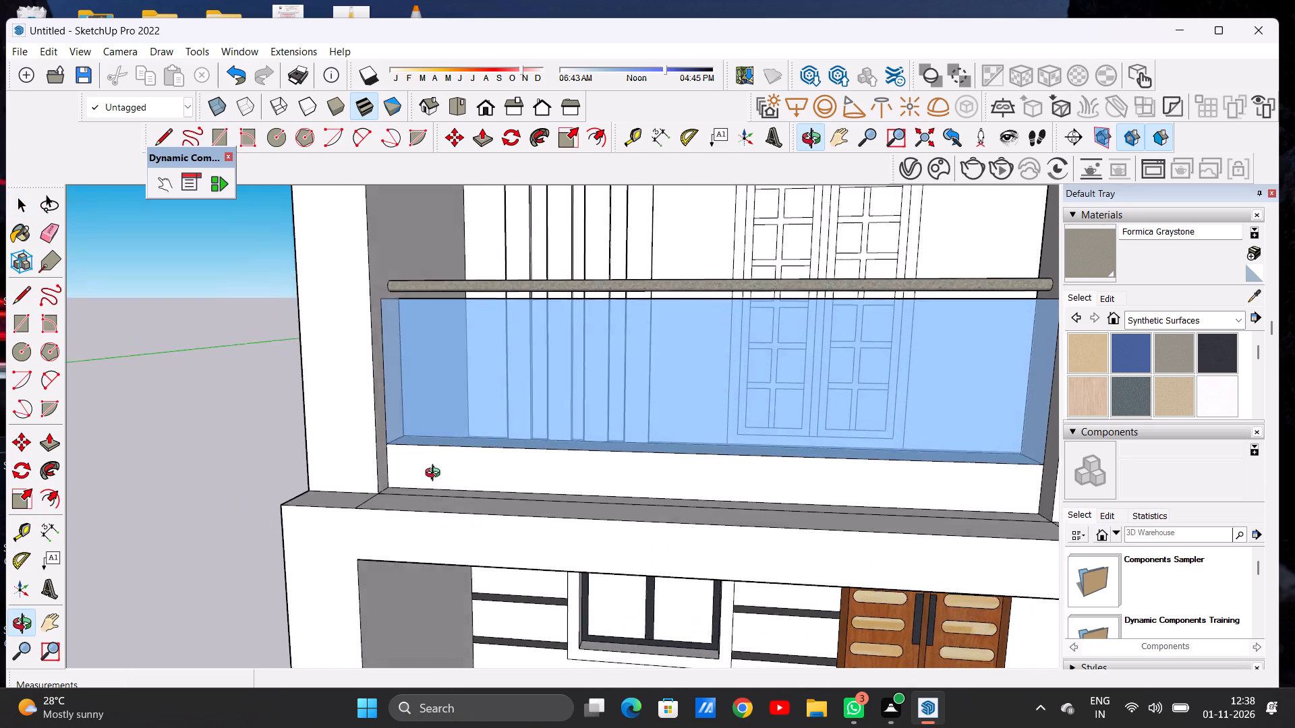
middle_drag(436, 475, 442, 473)
scroll(424, 491, down, 9)
middle_drag(480, 507, 513, 472)
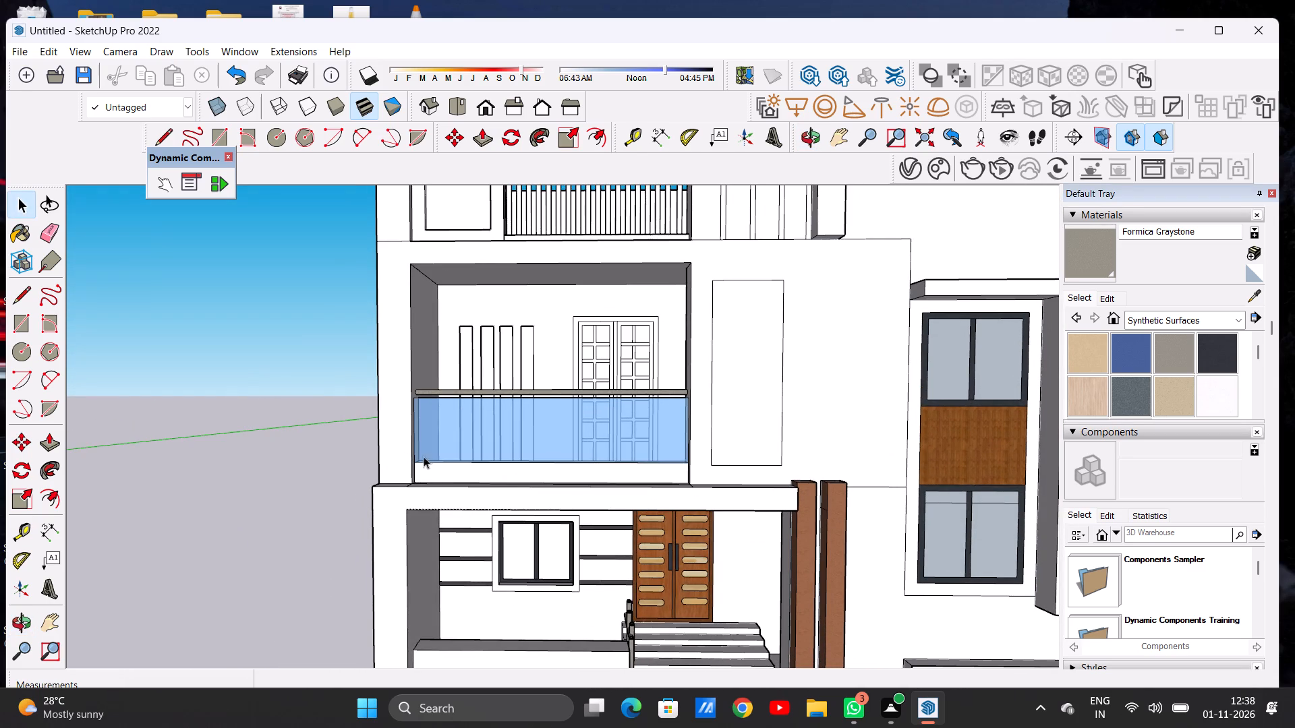
middle_drag(442, 471, 555, 553)
scroll(481, 499, up, 2)
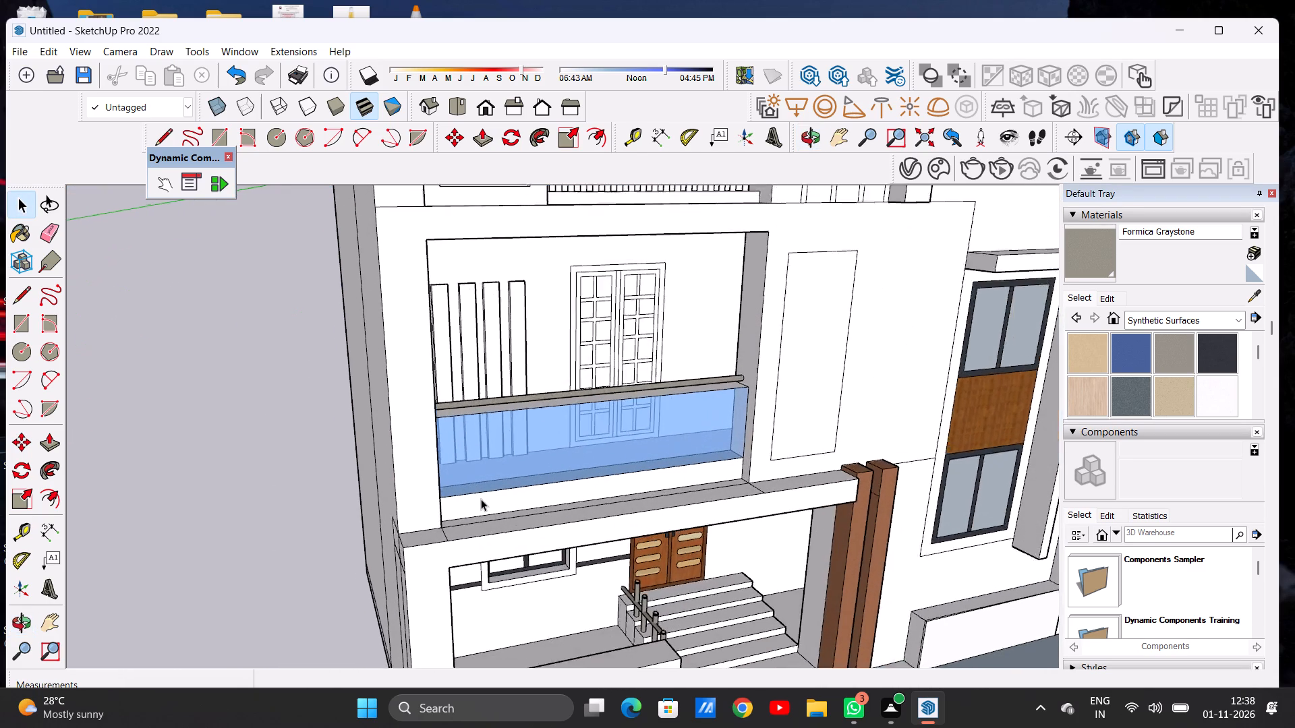
scroll(481, 499, up, 2)
middle_drag(485, 500, 294, 535)
scroll(333, 478, up, 7)
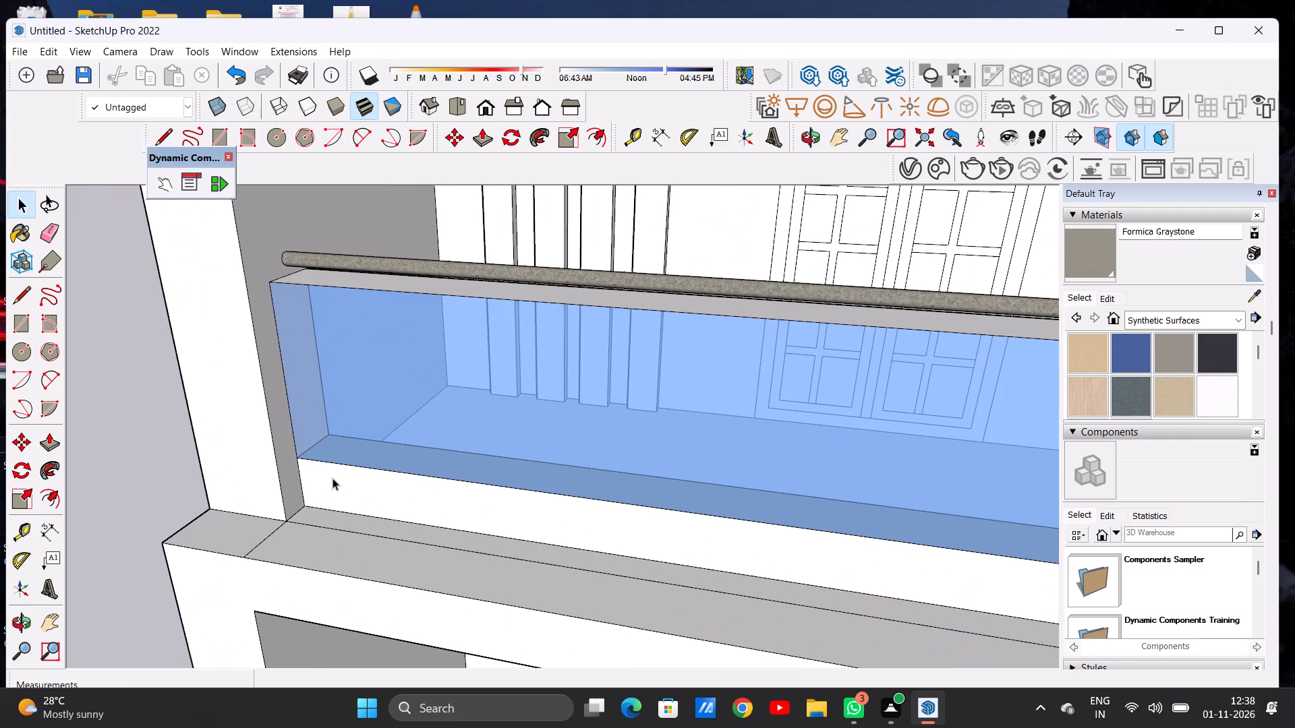
key(p)
scroll(328, 477, up, 5)
click(325, 477)
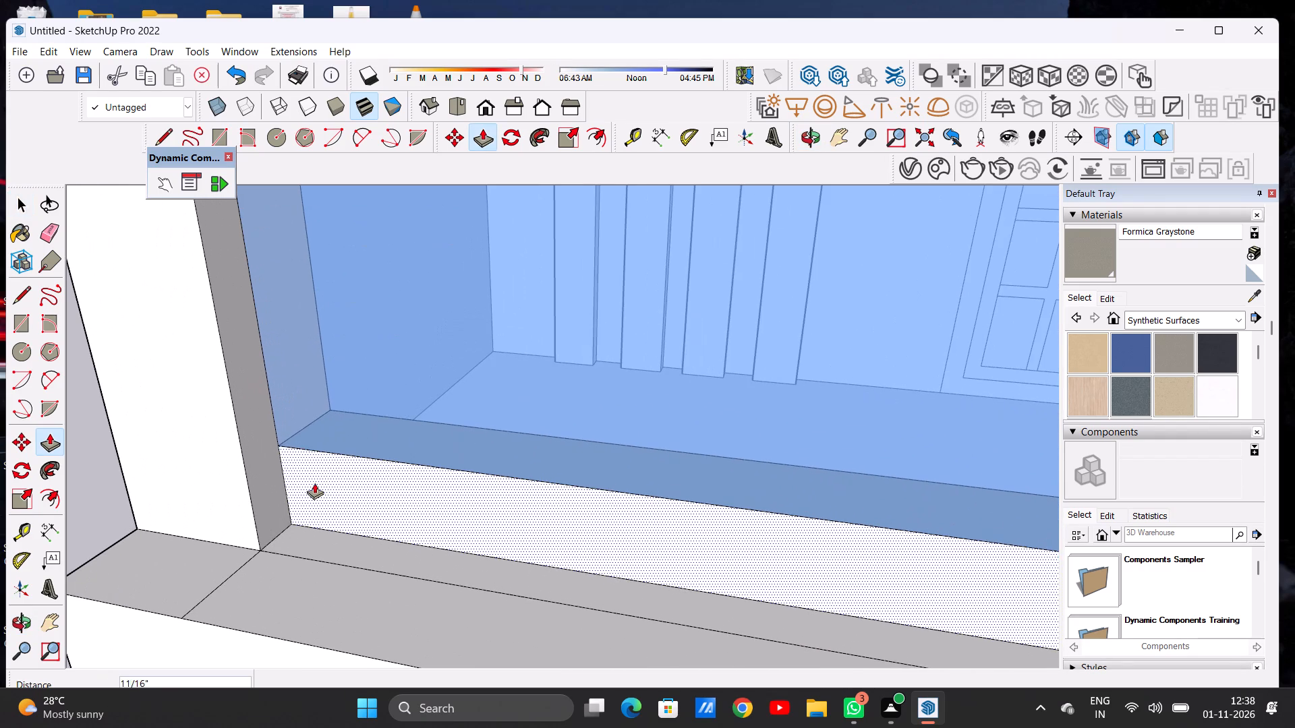
click(248, 471)
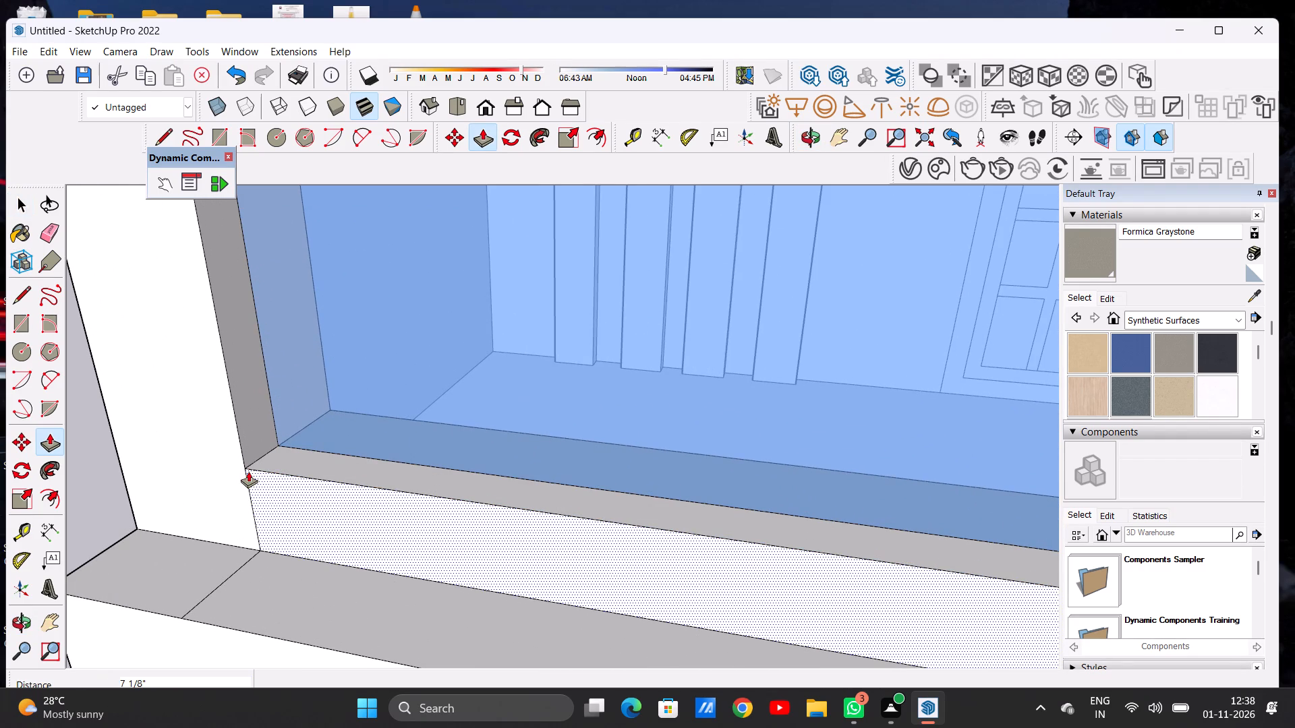
key(space)
Erase the leftover vertical edge between the strip below the glass parapet and the adjoining outer wall face.
scroll(289, 441, down, 15)
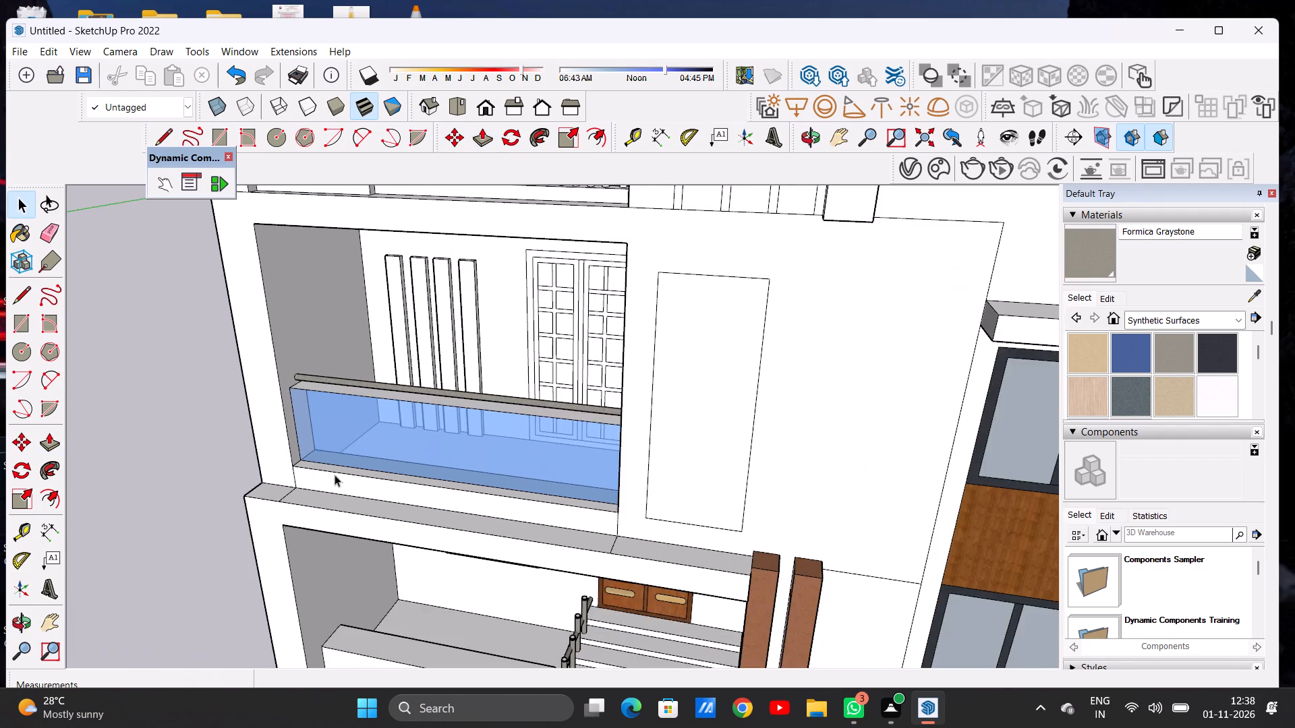
scroll(474, 461, down, 7)
middle_drag(462, 469, 530, 374)
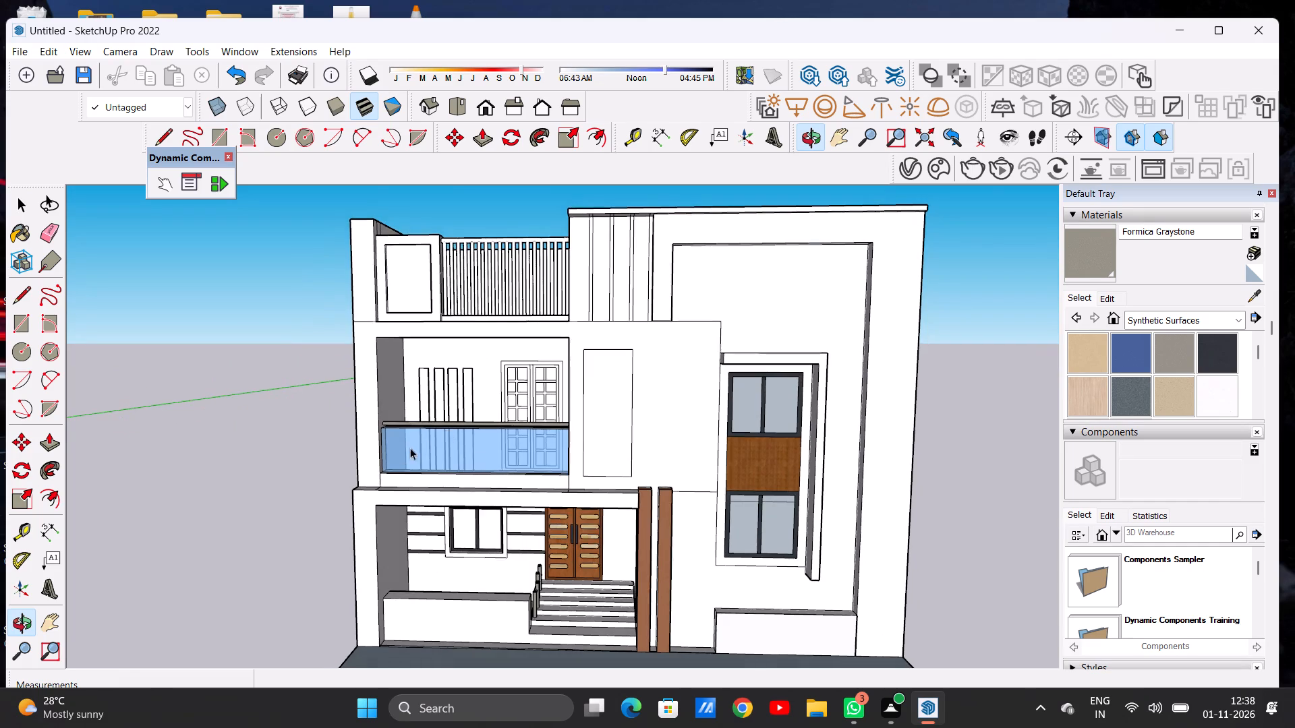
scroll(374, 470, up, 20)
scroll(374, 470, up, 1)
key(e)
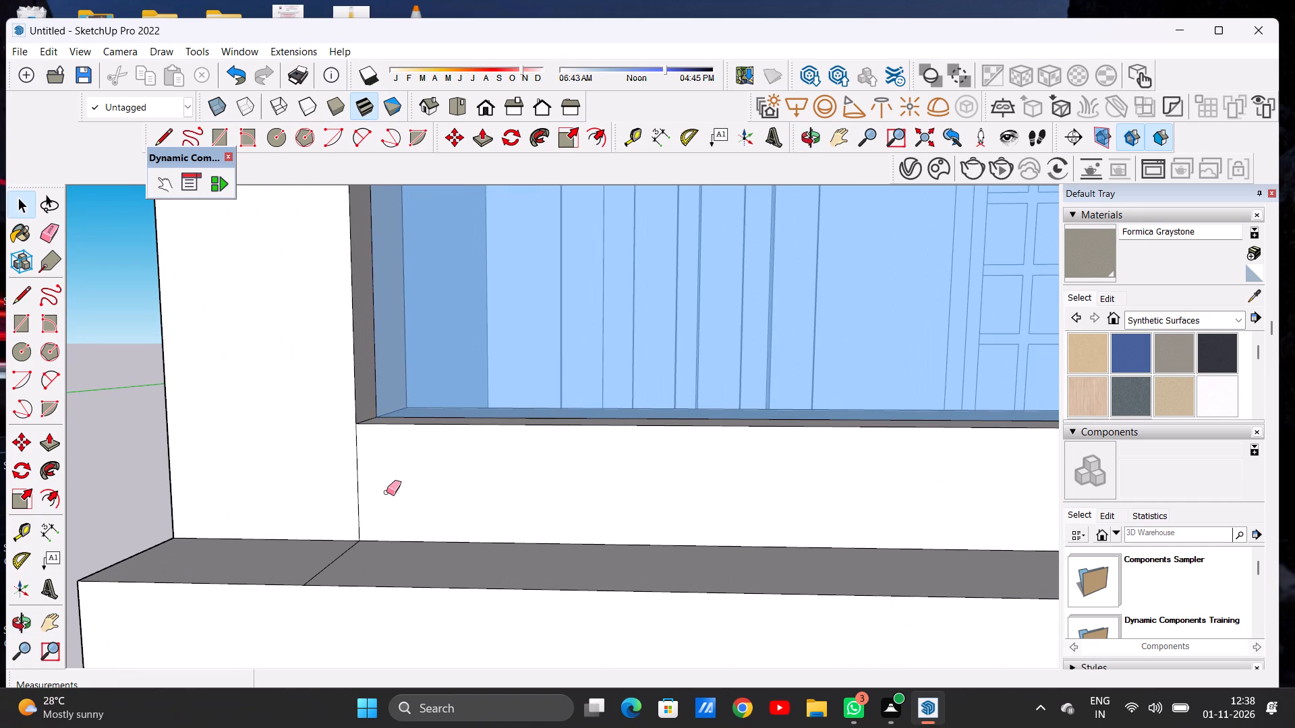
scroll(386, 492, up, 5)
drag(350, 477, 328, 487)
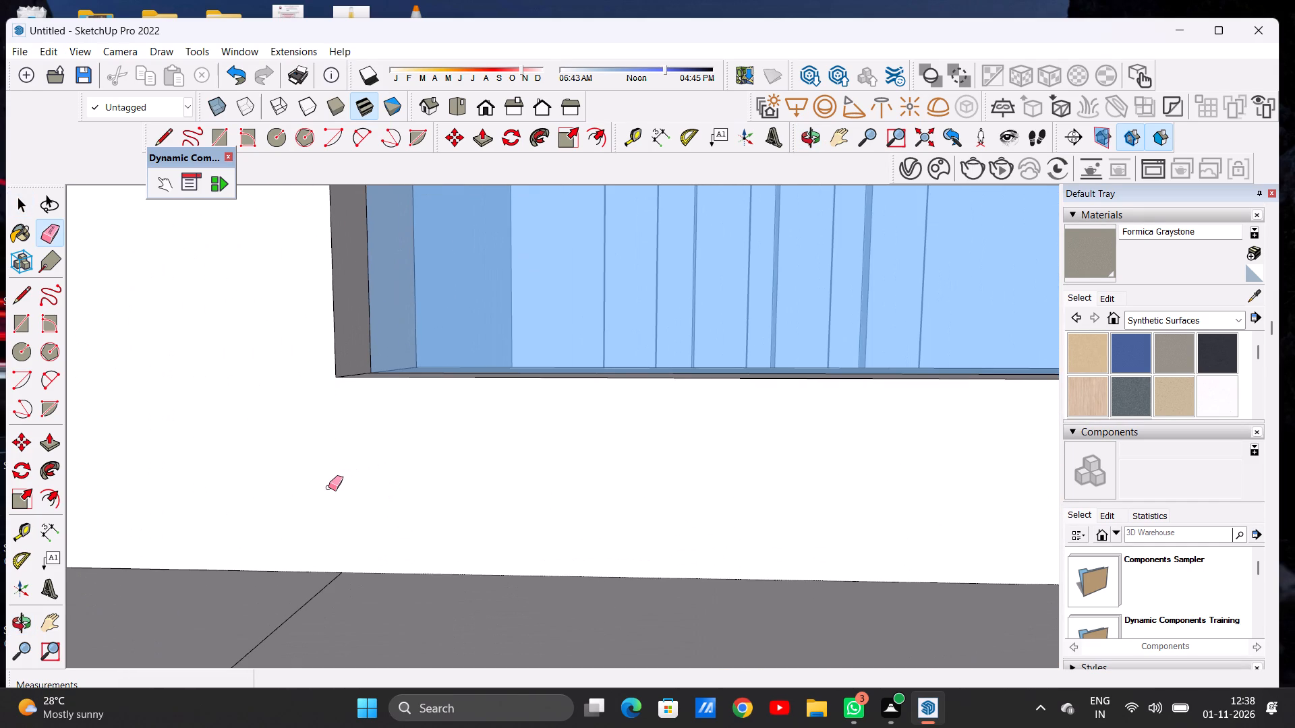
key(space)
Paint the middle-floor front wall frame around the balcony with Asphalt New from the Asphalt and Concrete materials.
scroll(366, 479, down, 13)
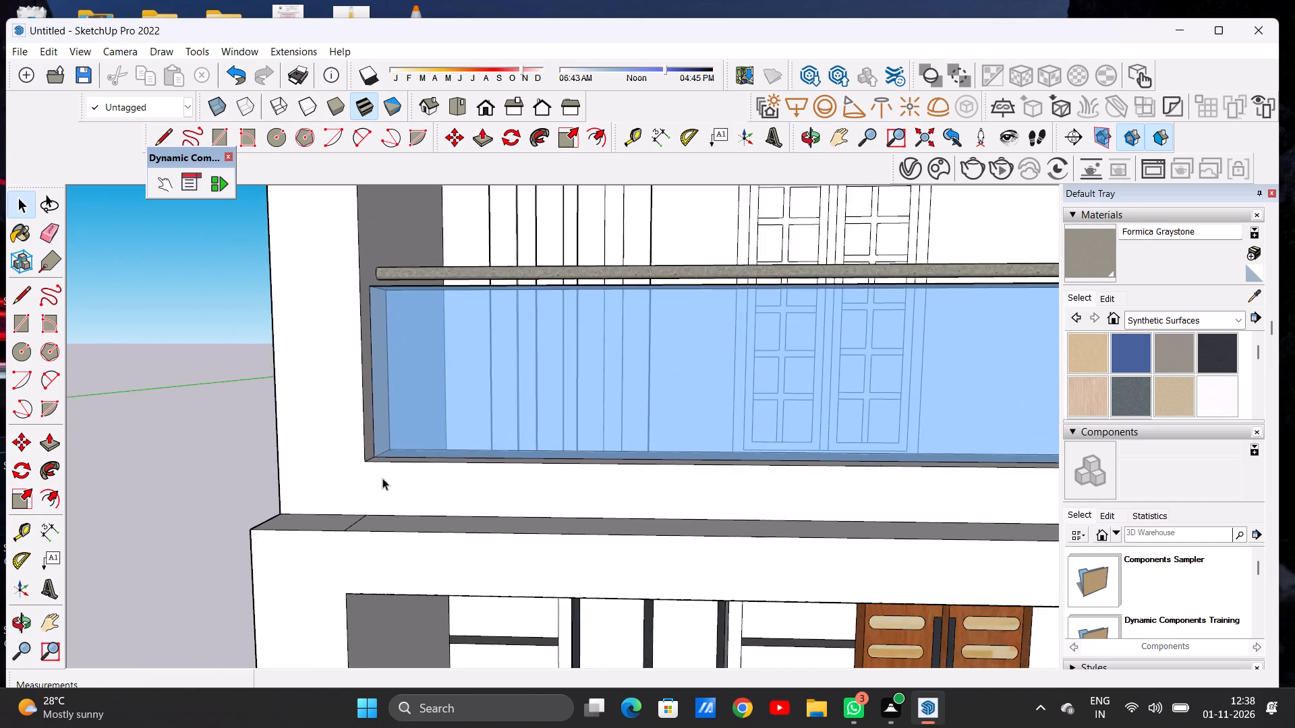
scroll(382, 478, down, 3)
scroll(380, 481, up, 1)
scroll(379, 481, down, 6)
scroll(373, 487, up, 1)
scroll(371, 491, down, 6)
middle_drag(370, 516, 399, 507)
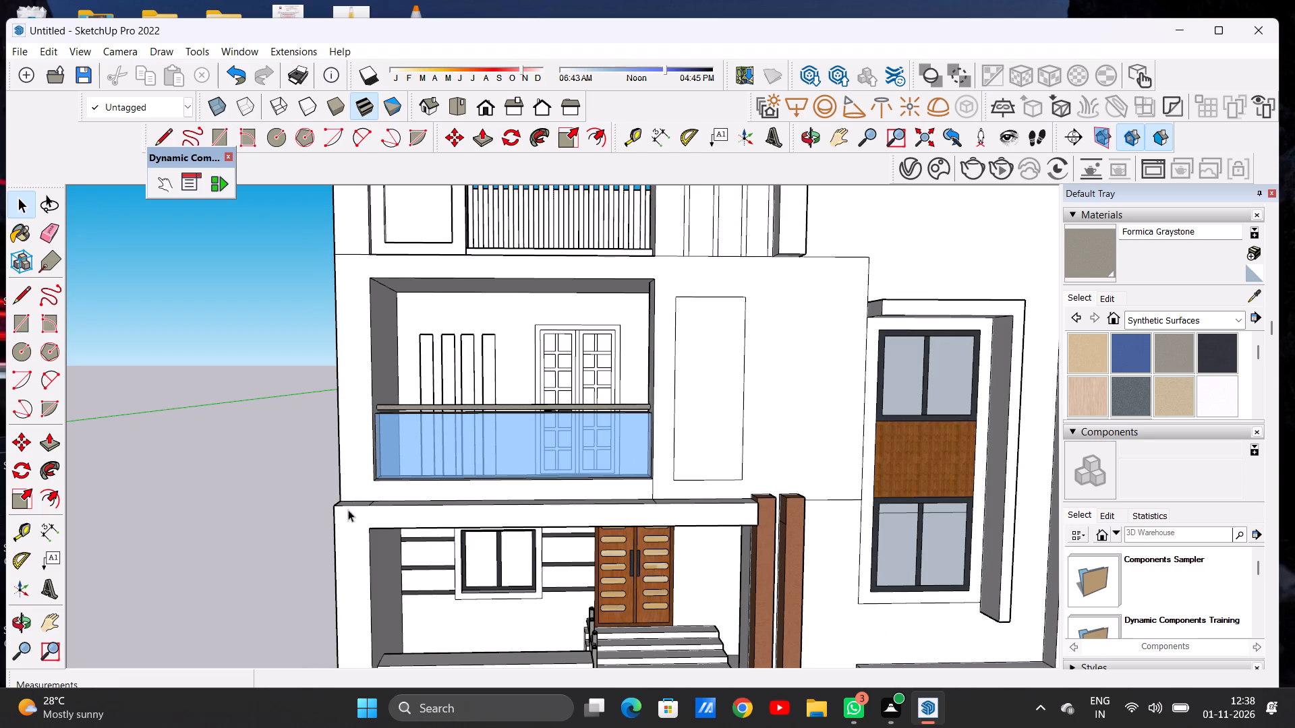
scroll(369, 466, down, 9)
middle_drag(363, 489, 447, 504)
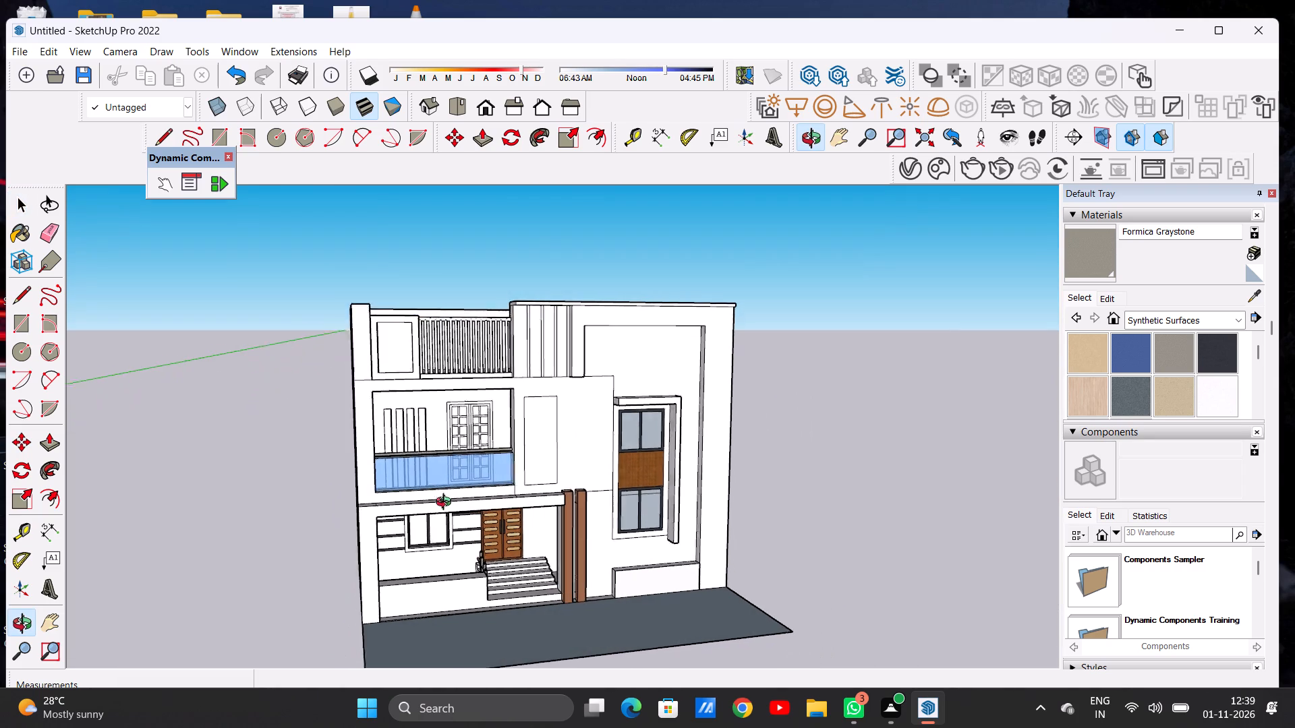
middle_drag(447, 504, 453, 512)
scroll(363, 395, up, 6)
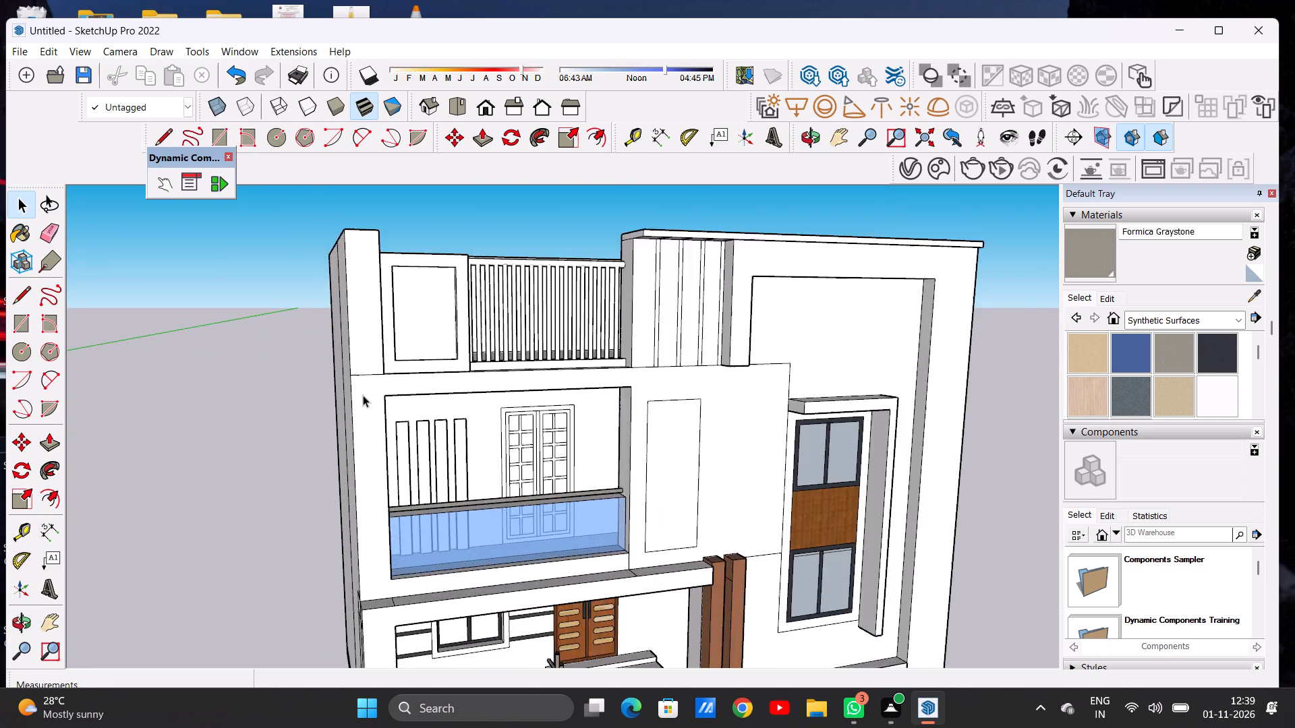
scroll(363, 395, up, 7)
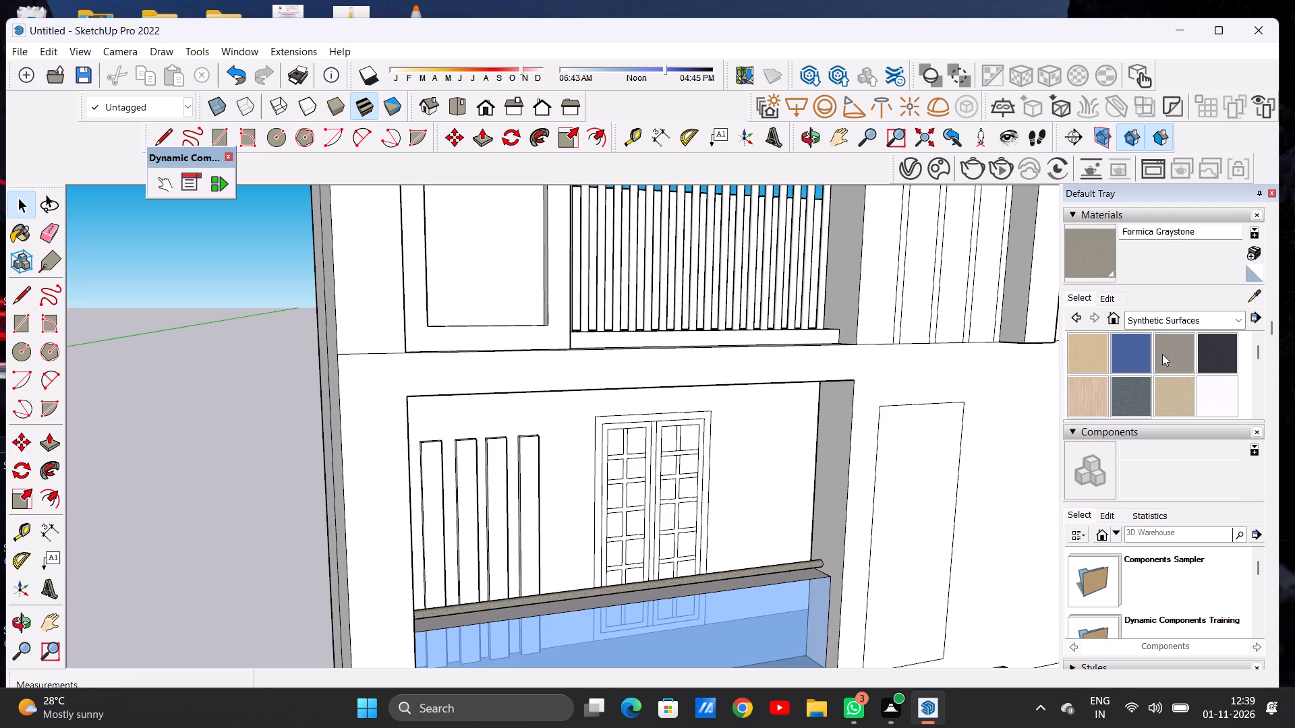
click(1133, 323)
click(1143, 340)
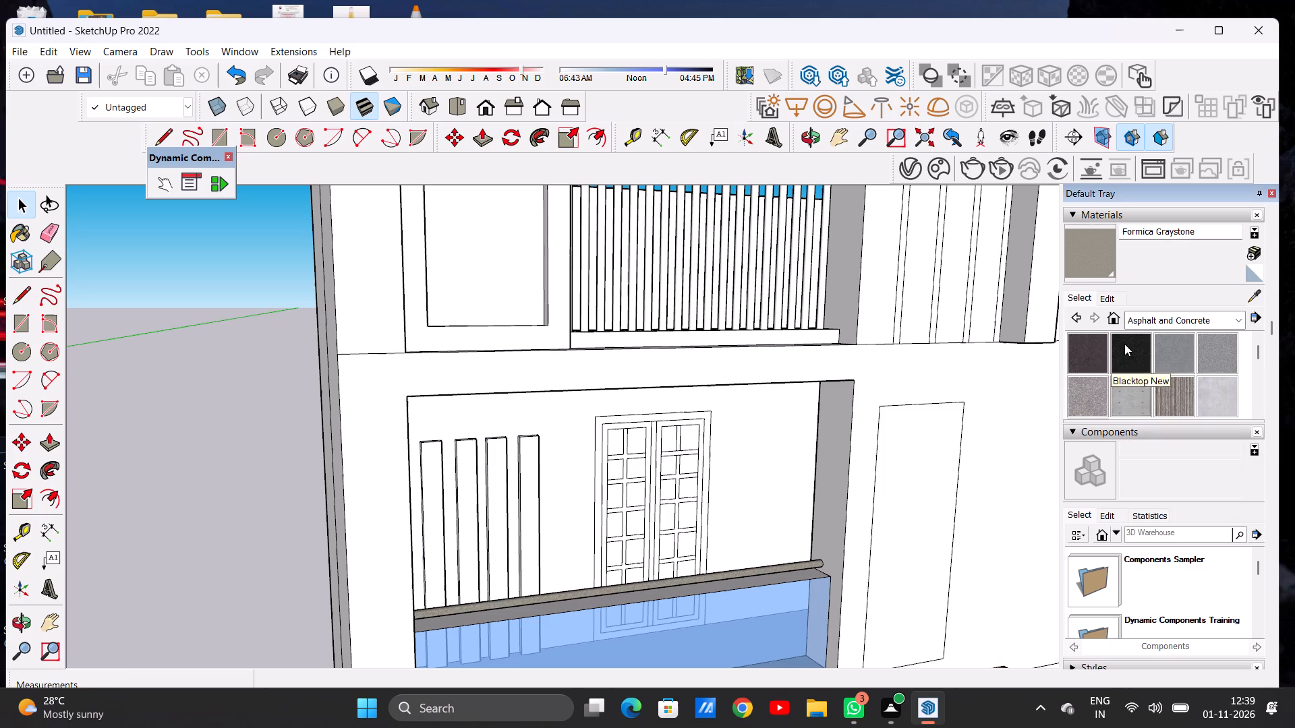
click(1084, 355)
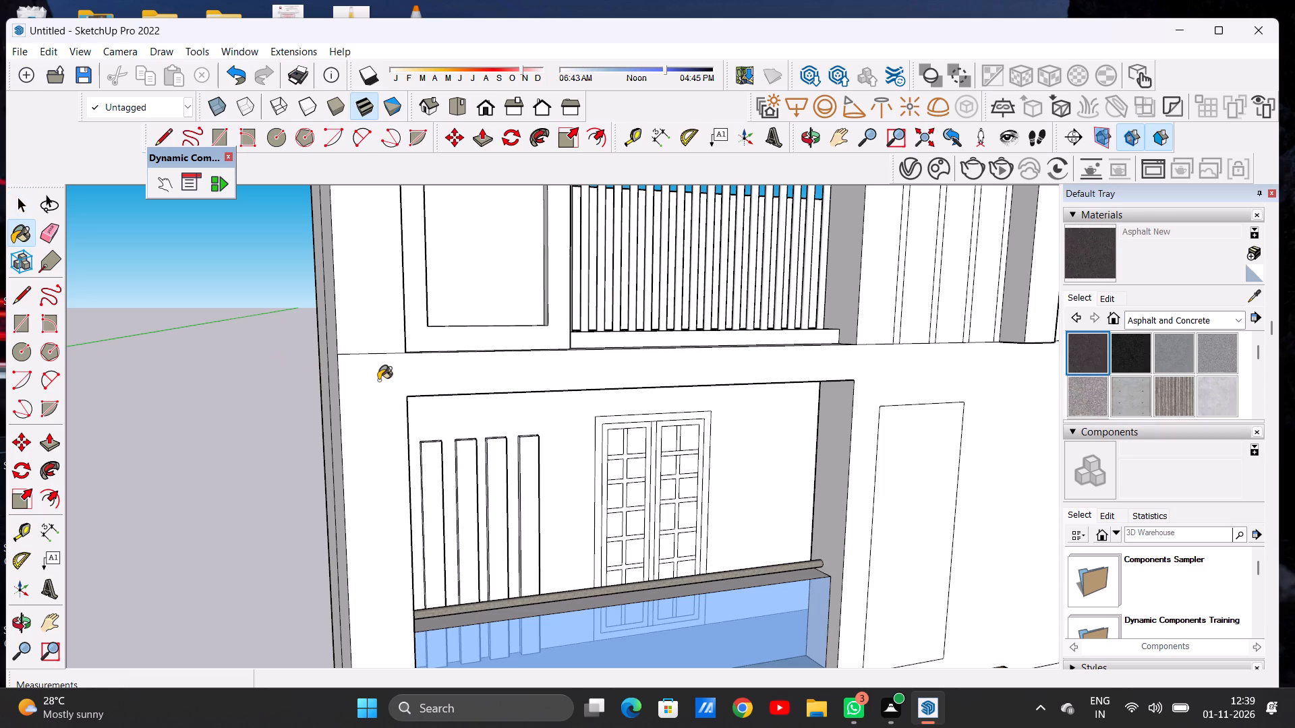
click(378, 380)
Adjust the brightness of the Asphalt New material on the middle-floor wall, settling on a slightly lighter shade.
scroll(384, 410, up, 4)
scroll(384, 410, down, 1)
scroll(384, 410, up, 9)
scroll(354, 386, down, 2)
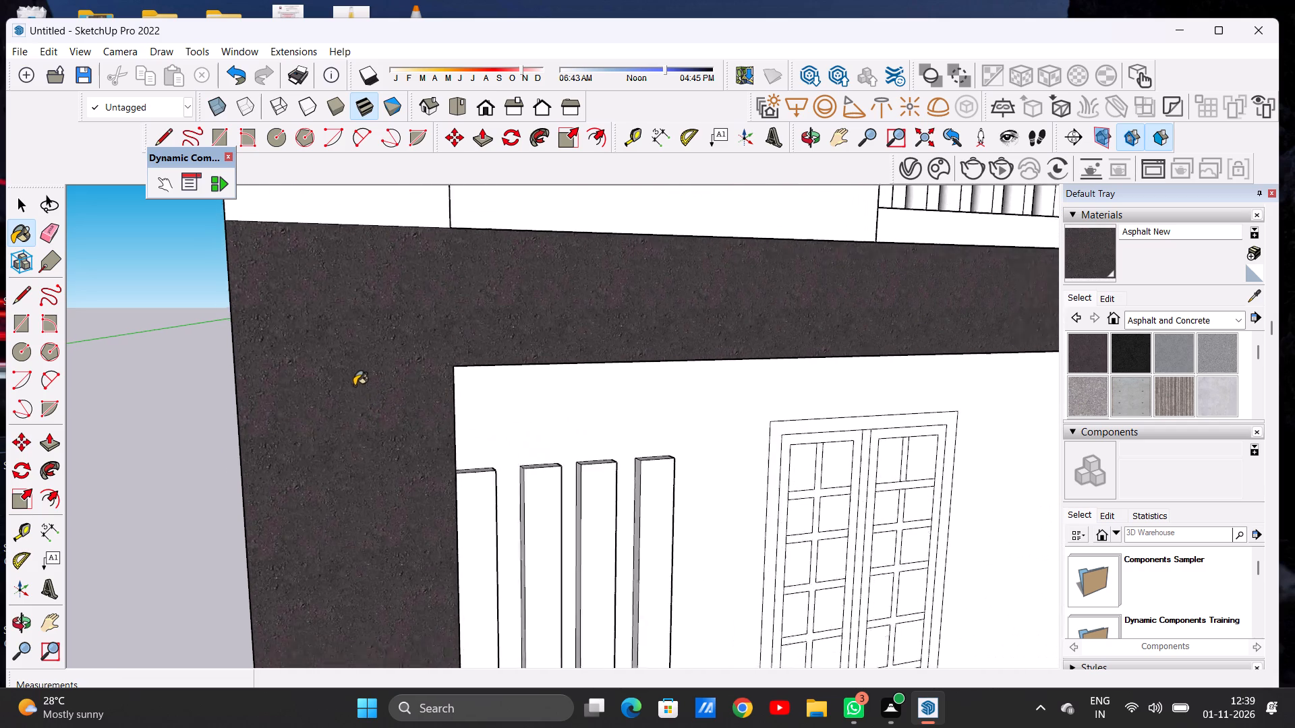
scroll(354, 386, down, 20)
scroll(354, 386, down, 4)
middle_click(478, 435)
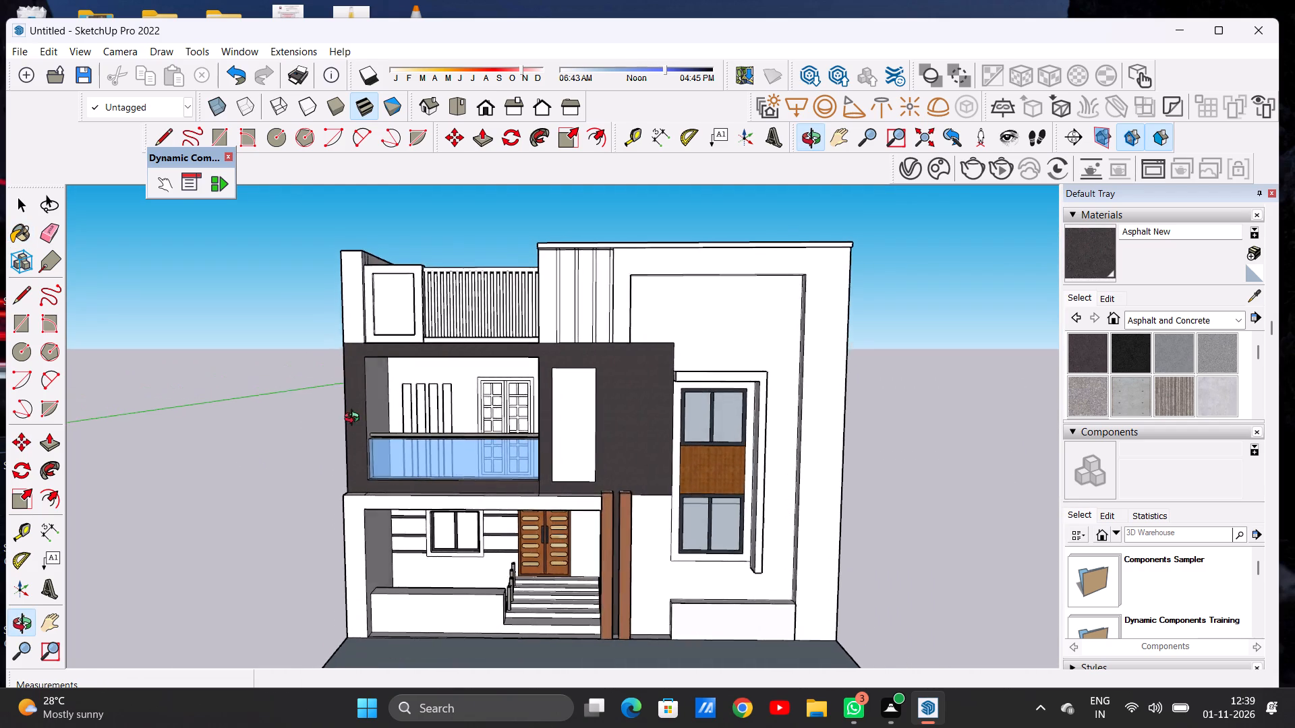
scroll(365, 455, up, 6)
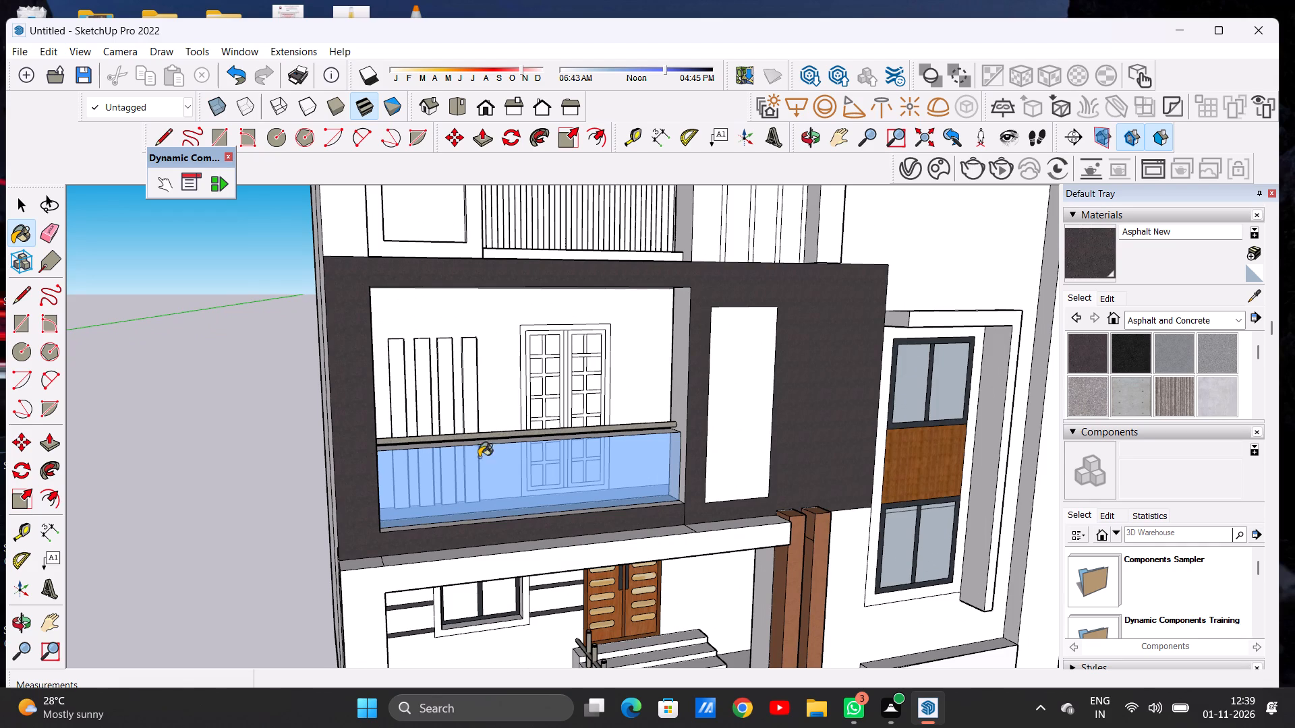
middle_drag(798, 396, 676, 378)
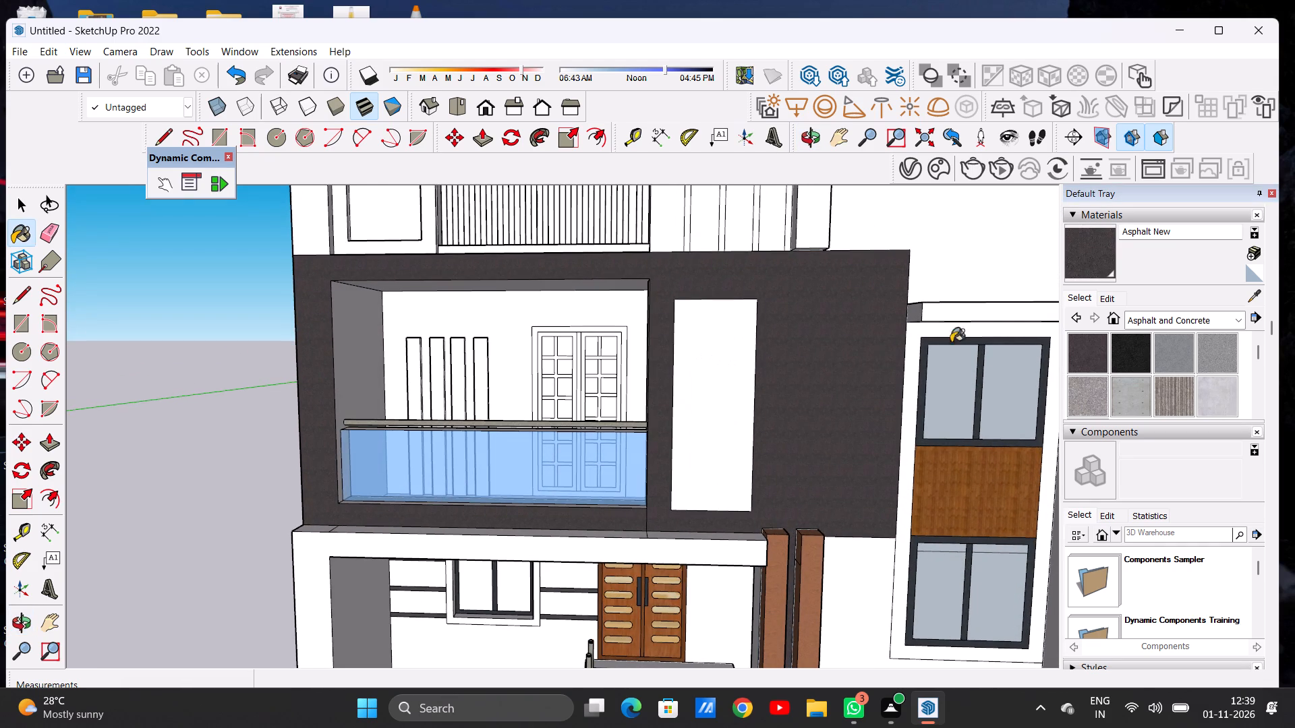
click(1107, 301)
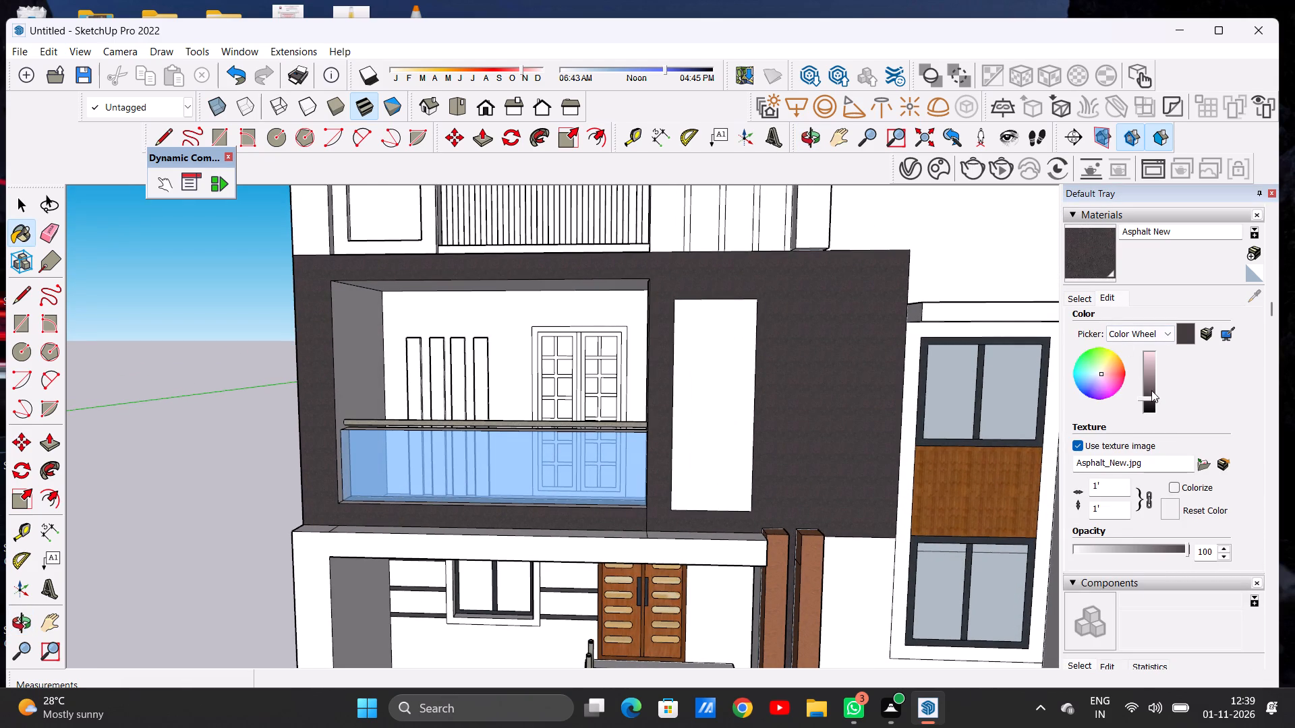
click(1149, 390)
scroll(859, 361, down, 1)
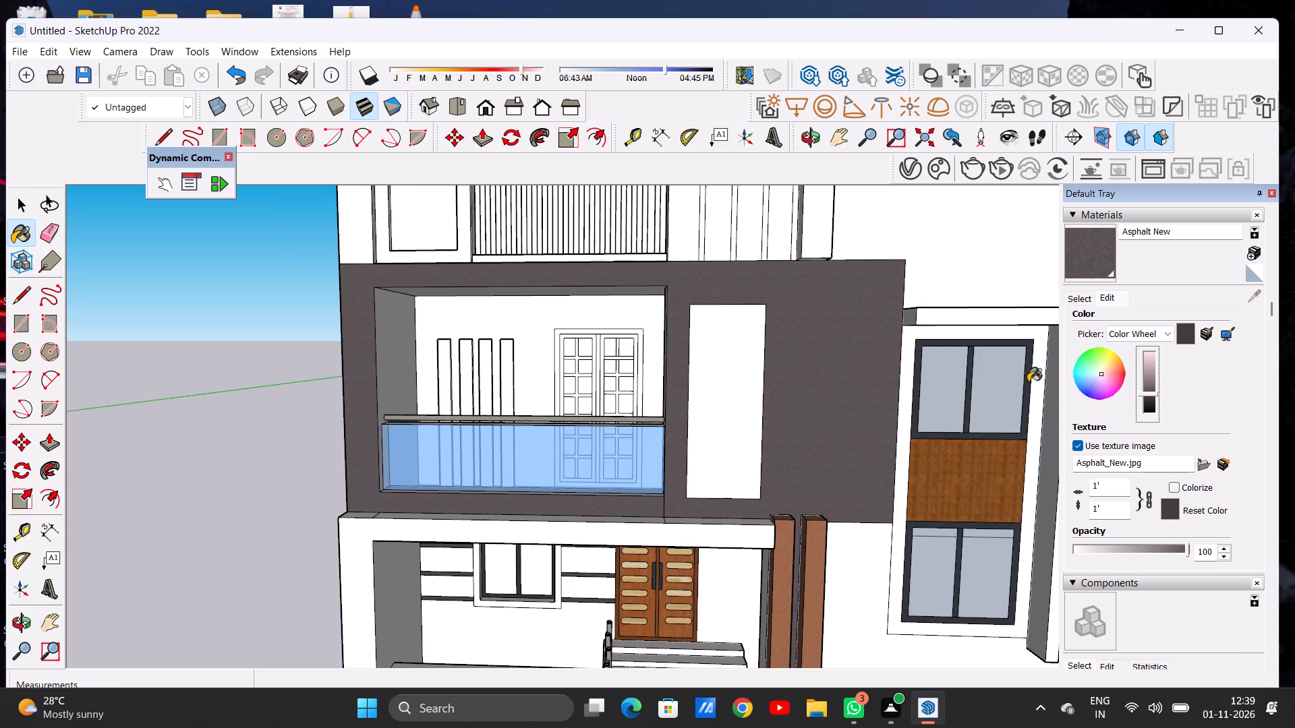
click(1150, 395)
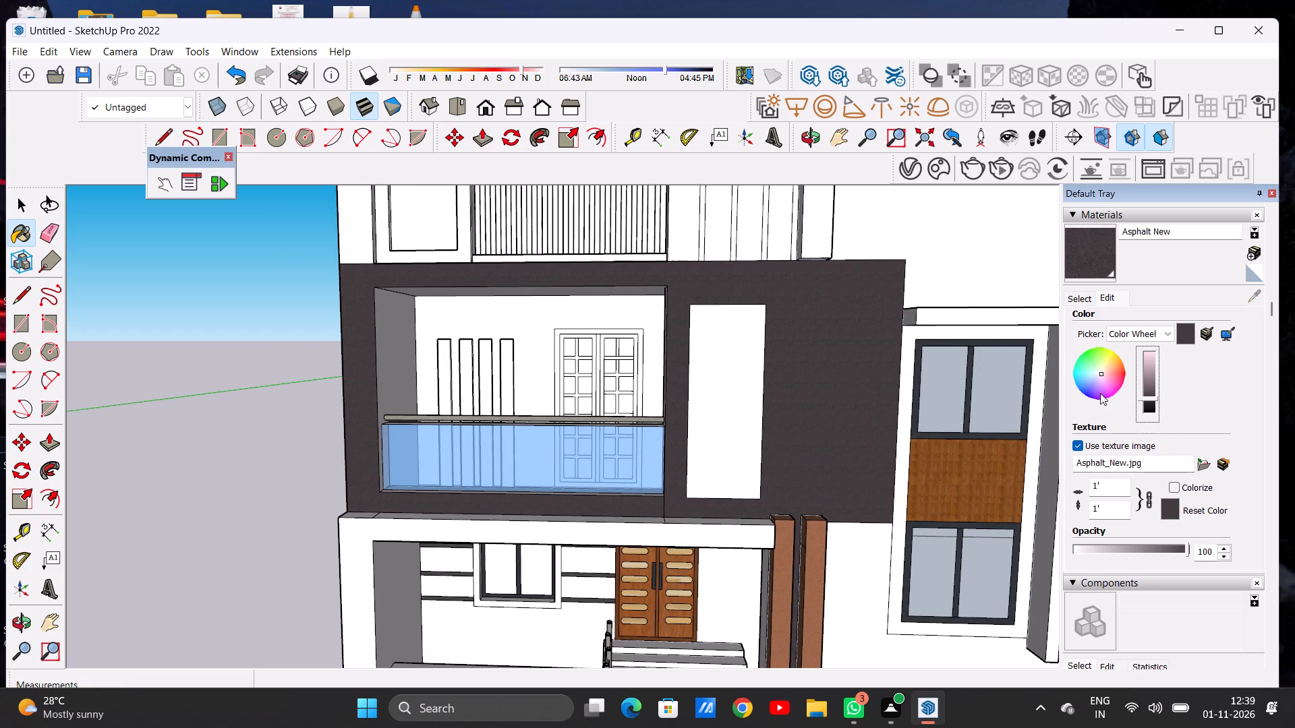
scroll(865, 385, down, 7)
scroll(604, 361, down, 5)
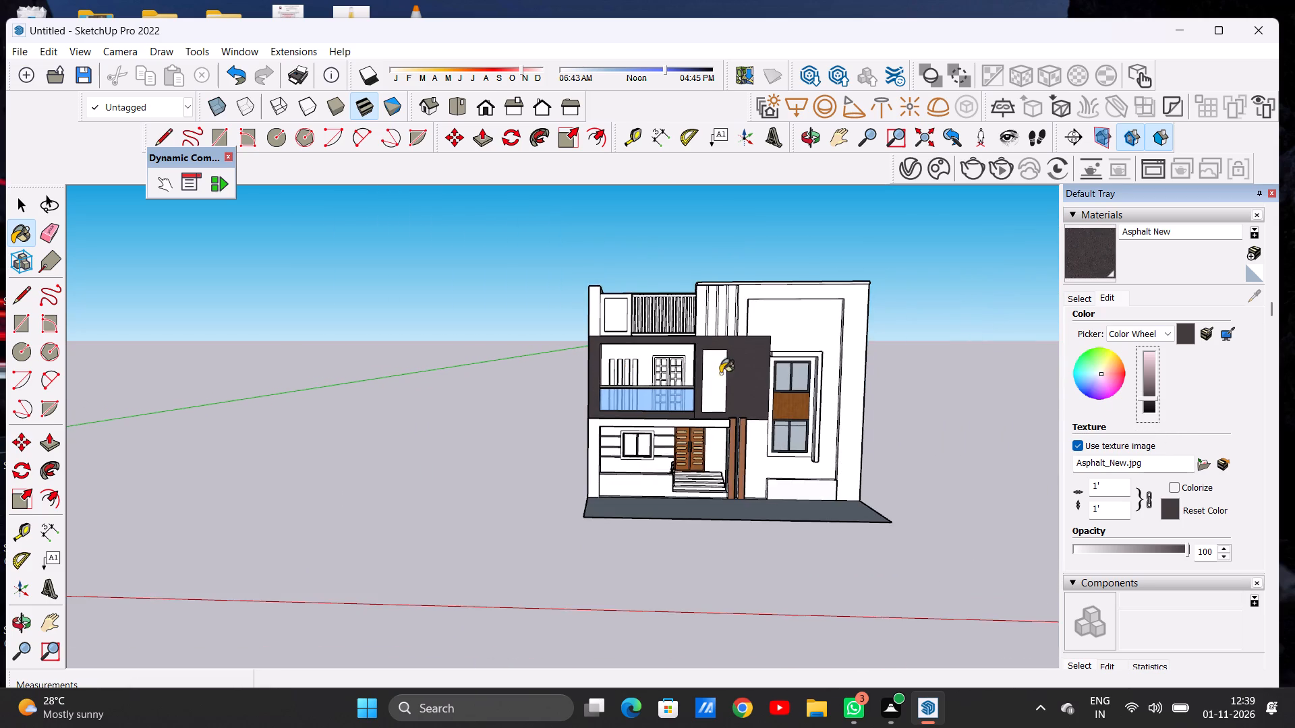
scroll(752, 380, up, 12)
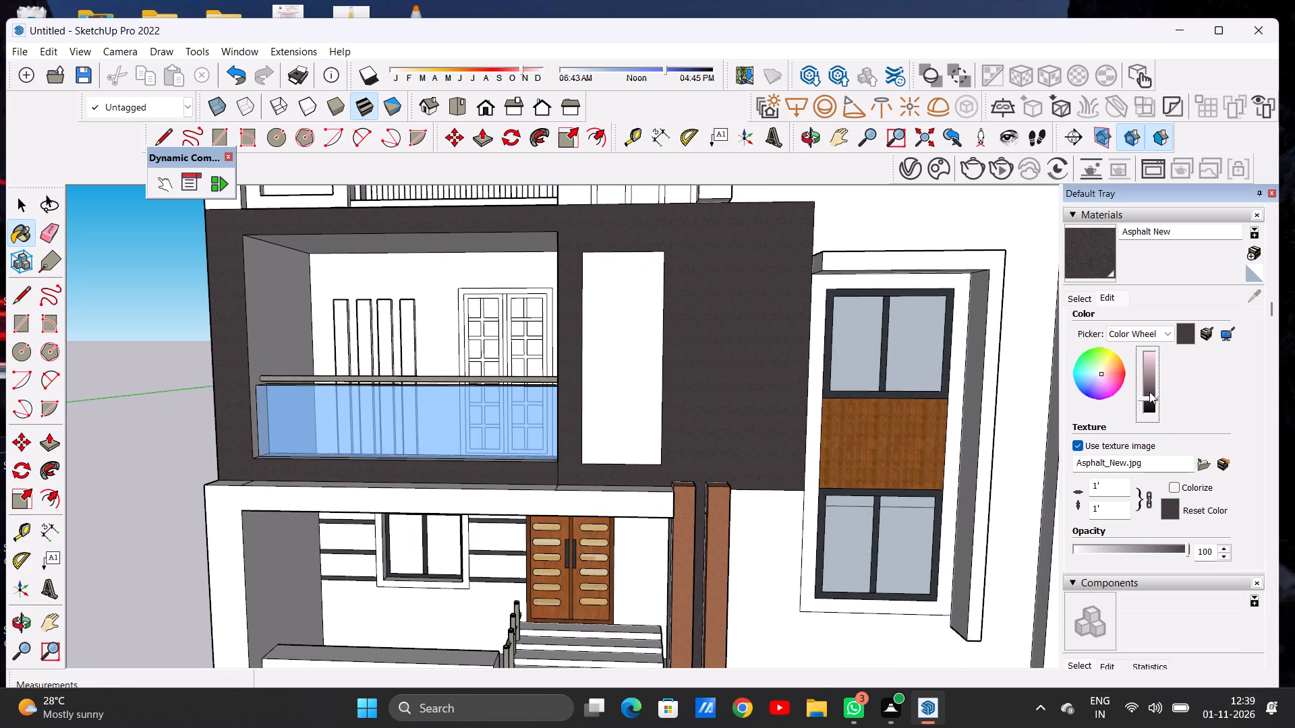
click(1146, 392)
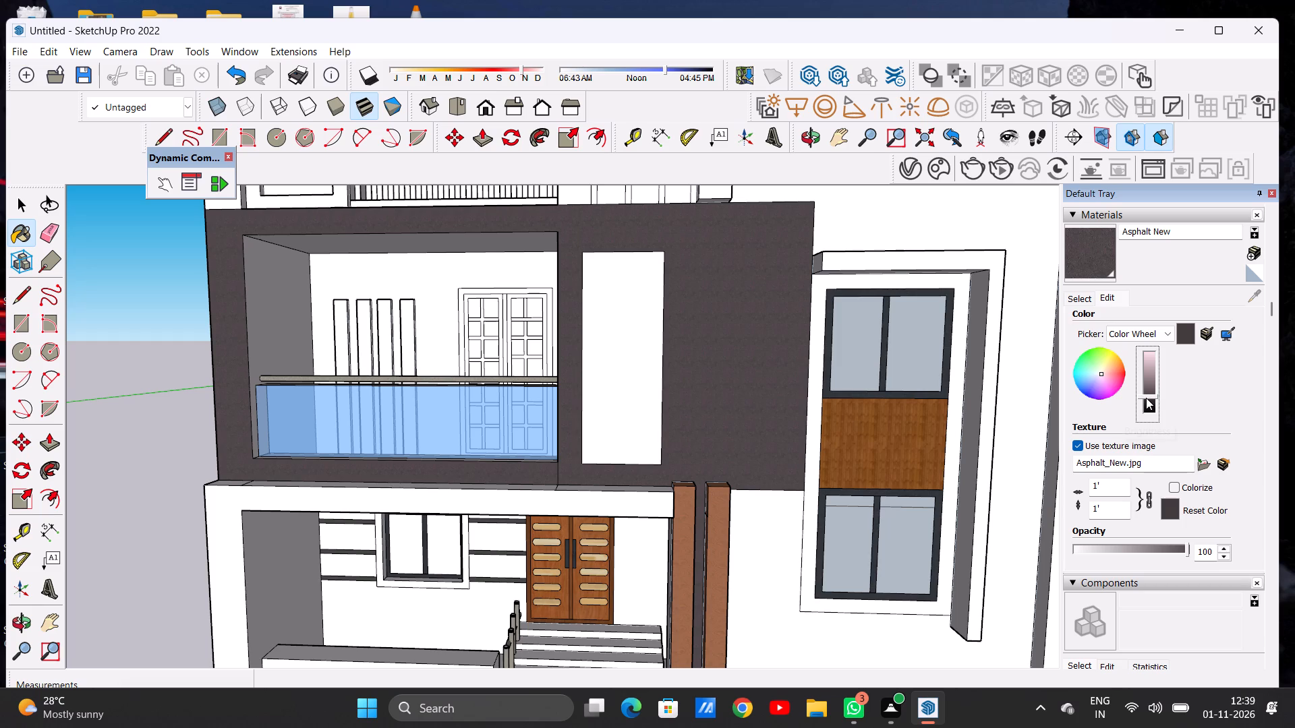
click(1146, 398)
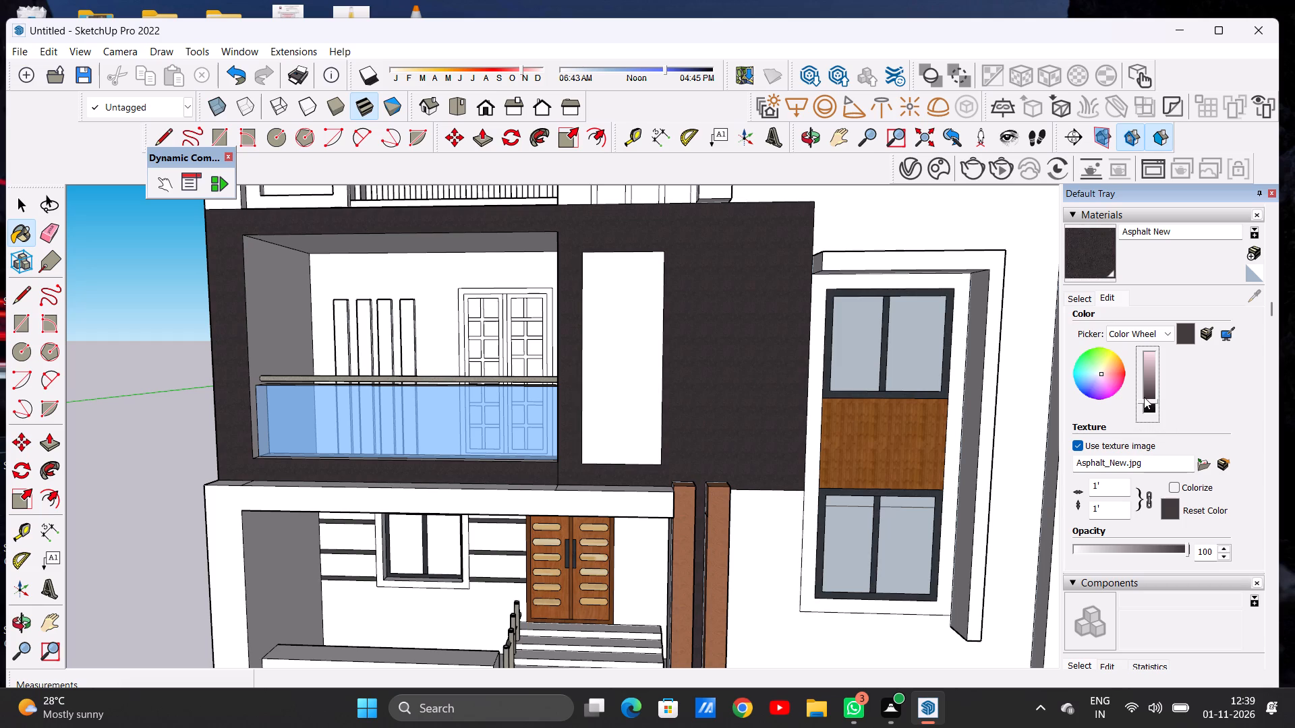
click(1149, 395)
key(space)
scroll(610, 444, down, 8)
scroll(519, 420, down, 8)
scroll(581, 433, up, 4)
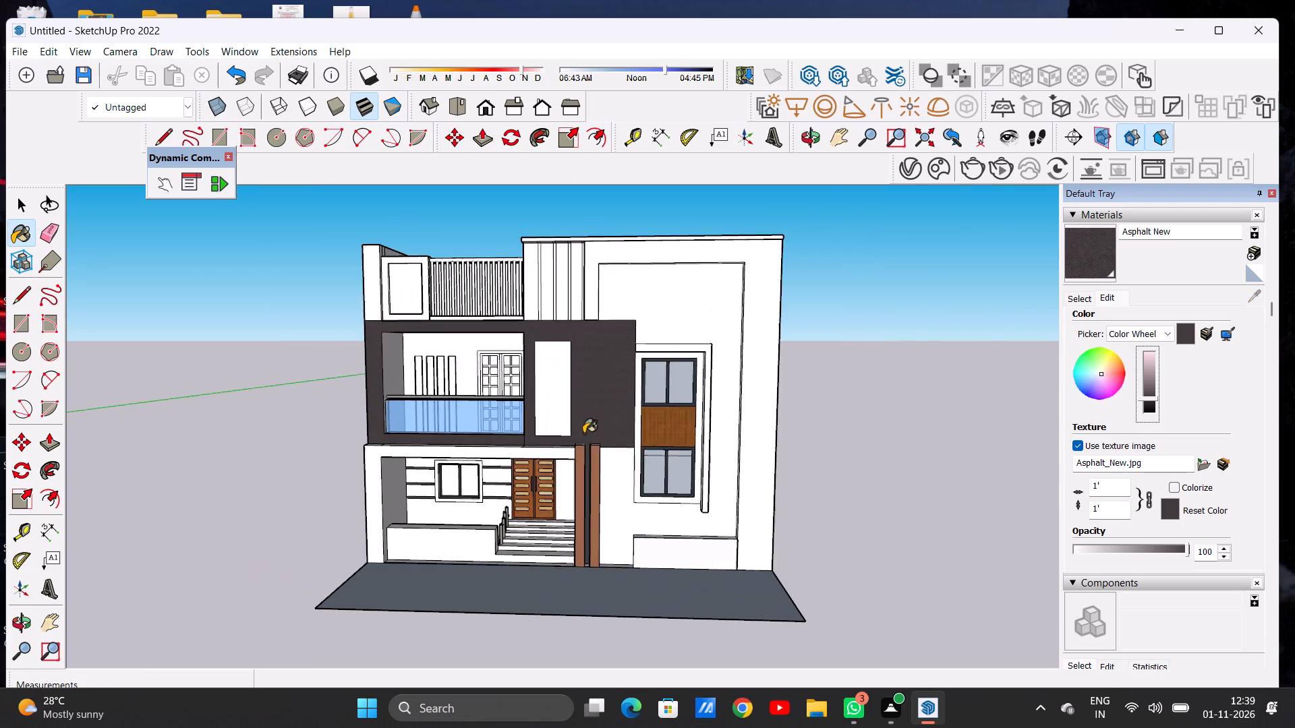
scroll(583, 433, up, 9)
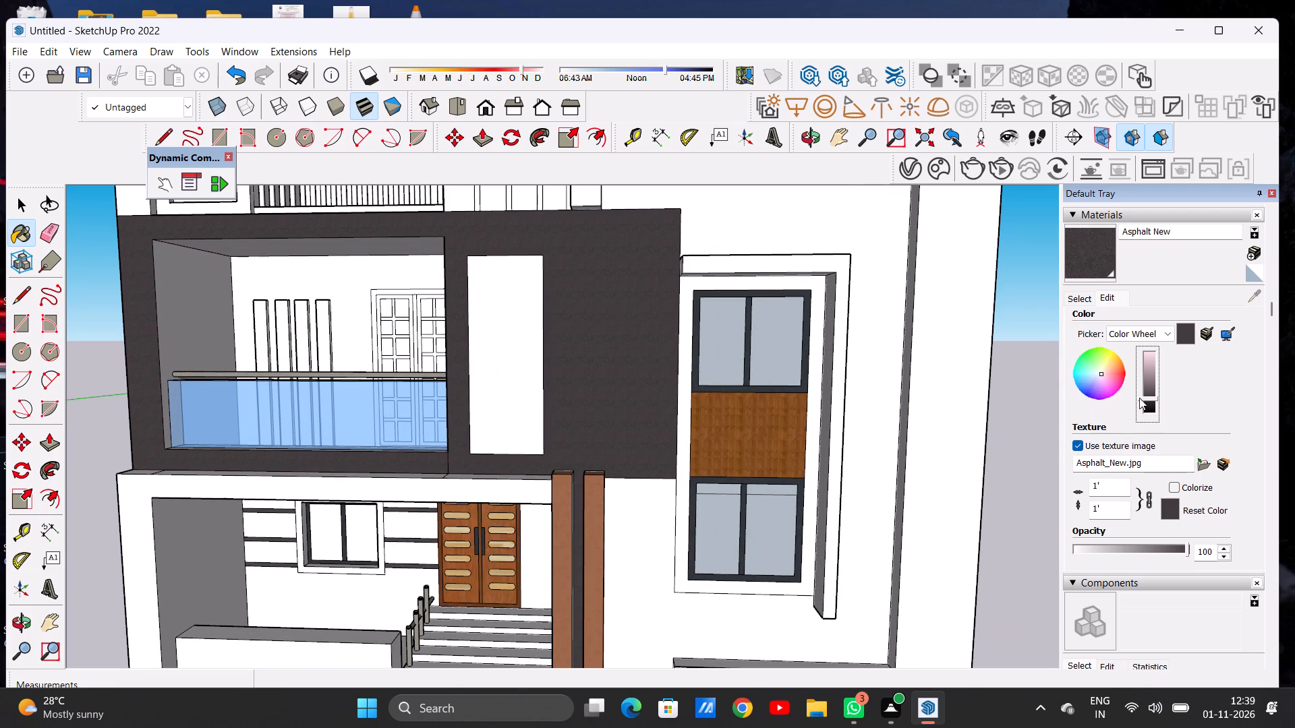
click(1148, 392)
scroll(733, 423, down, 7)
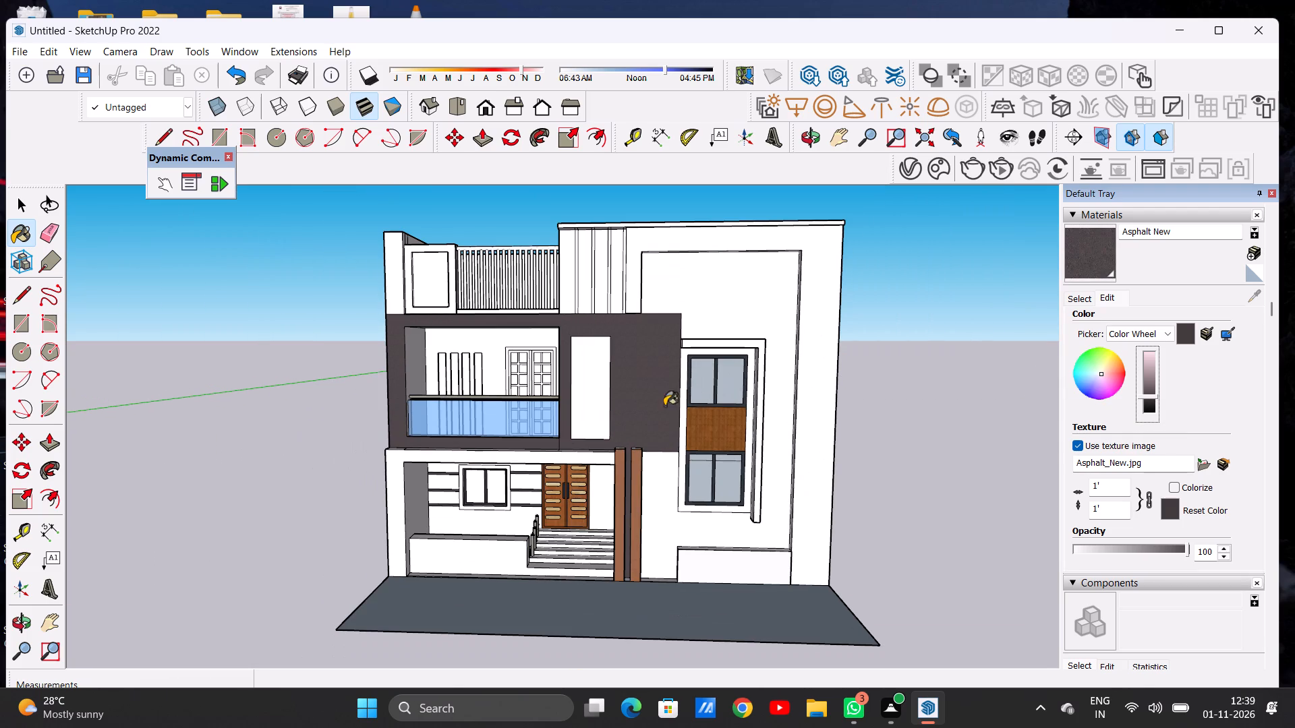
key(space)
click(938, 404)
Draw two closely spaced horizontal lines across the middle-floor wall, from the white panel's edge to the wall's outer edge, each about 6' 3" long.
key(space)
scroll(654, 420, up, 2)
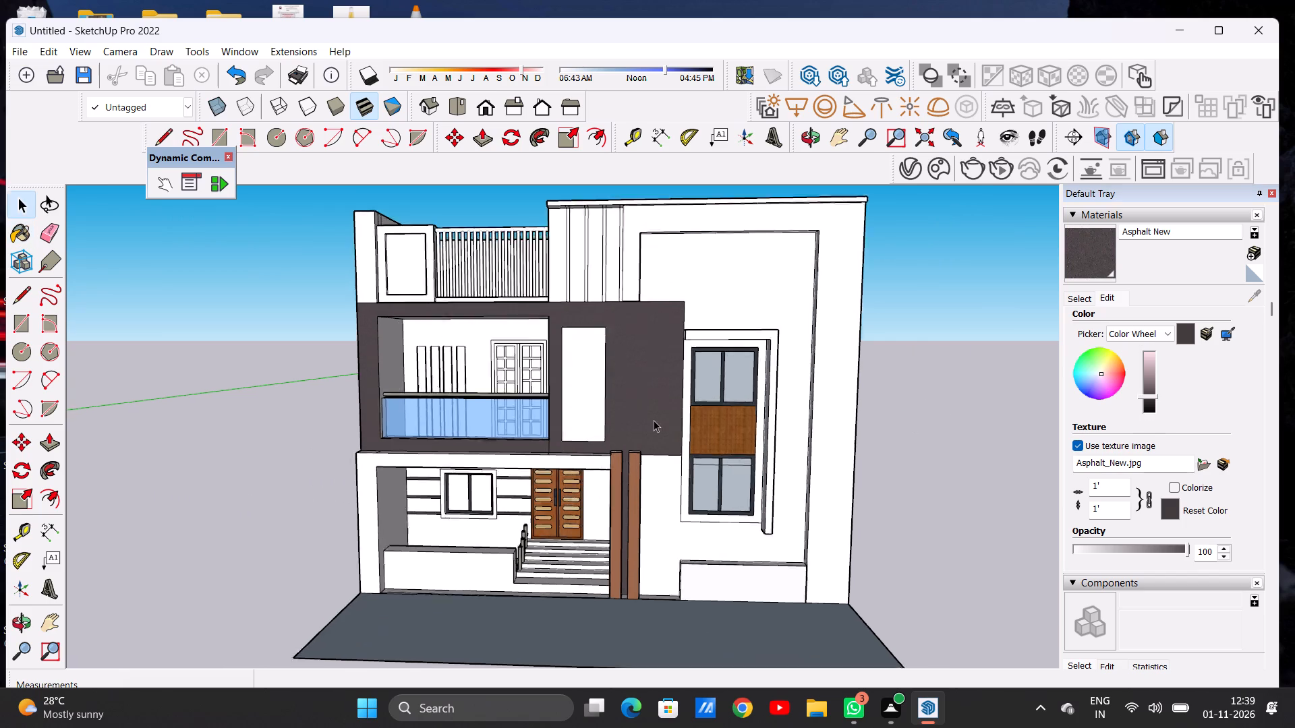
scroll(654, 420, up, 3)
middle_click(644, 397)
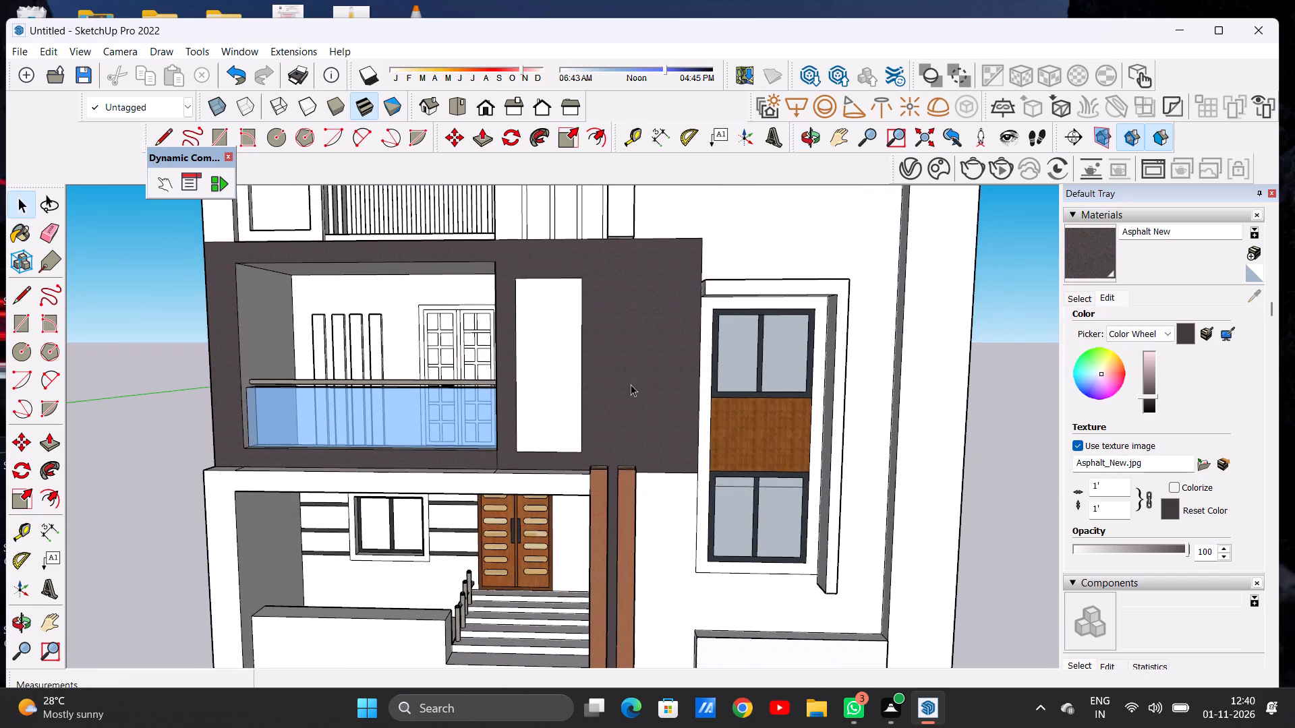
scroll(623, 353, up, 5)
key(l)
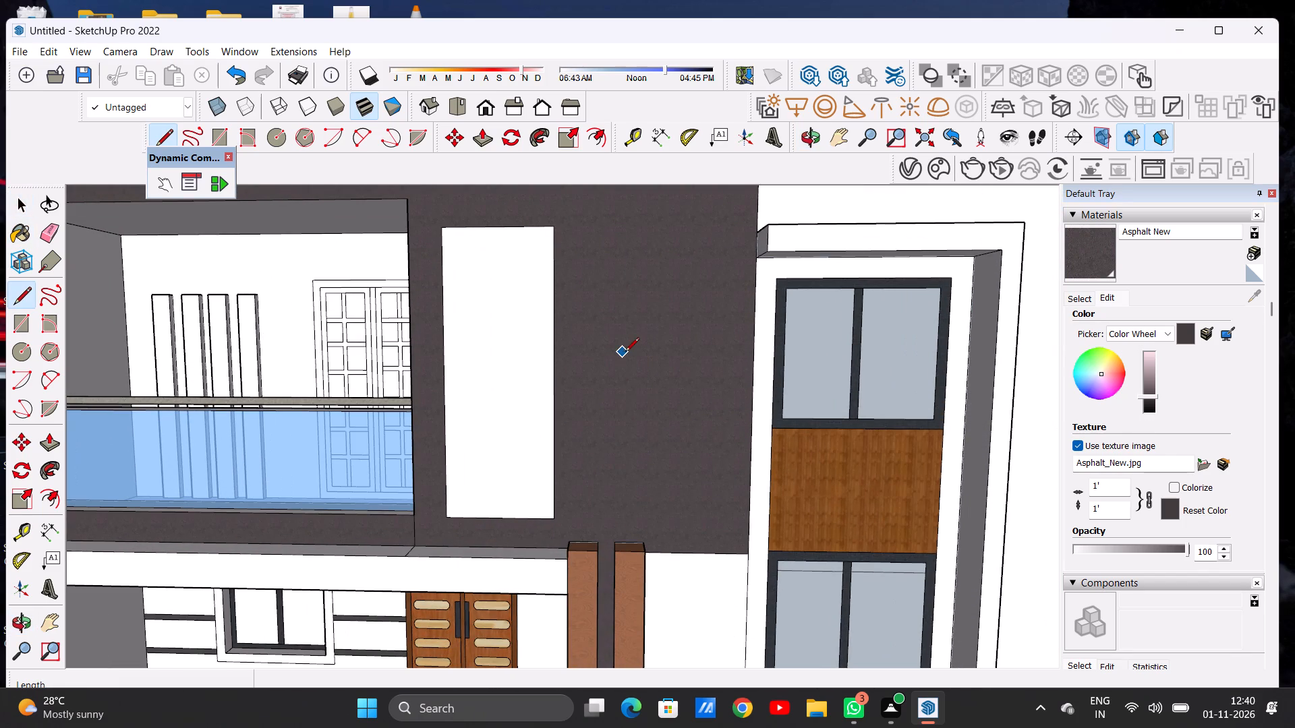
click(554, 365)
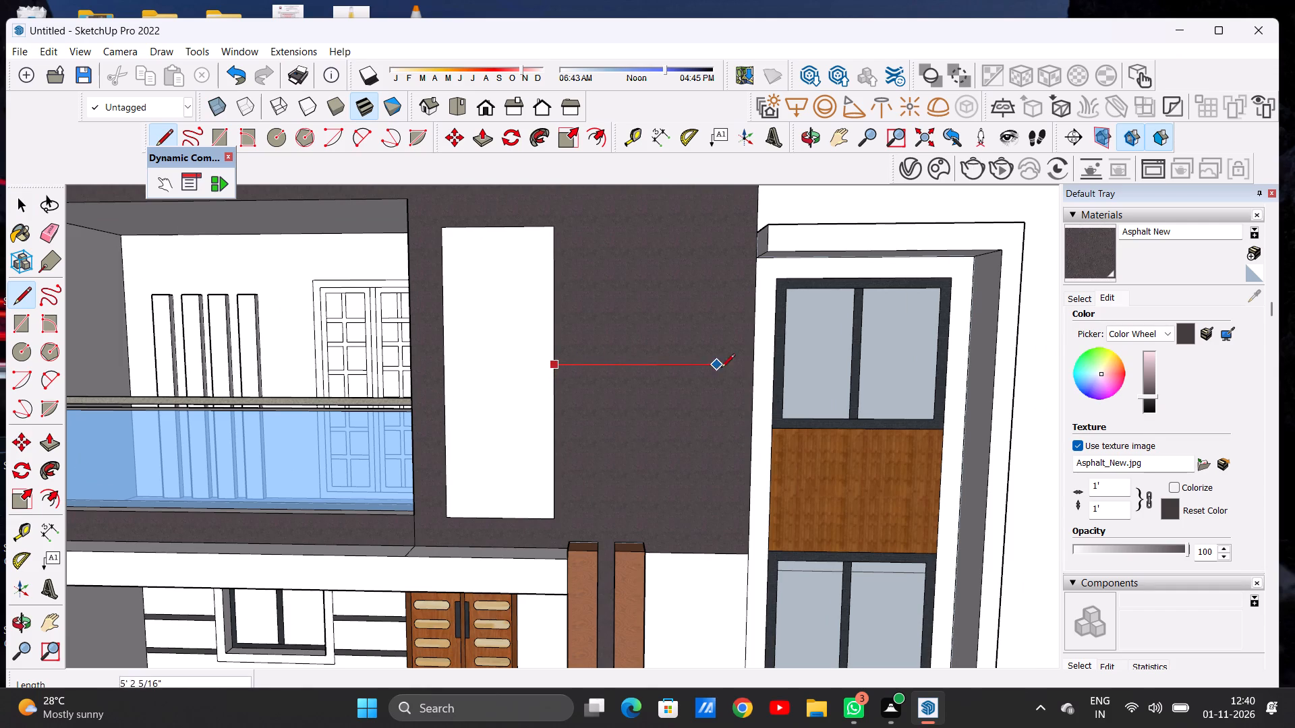
click(752, 373)
scroll(577, 379, down, 4)
scroll(577, 380, up, 1)
scroll(577, 380, down, 2)
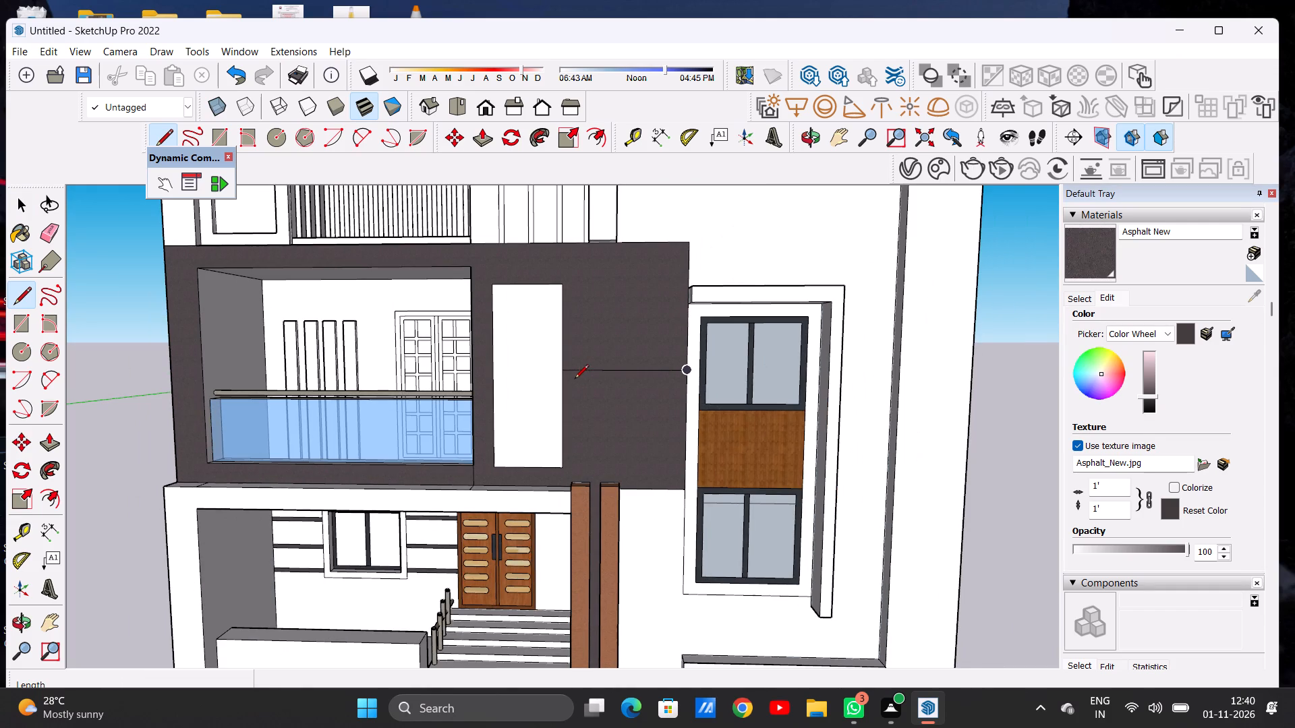
middle_drag(612, 384, 623, 356)
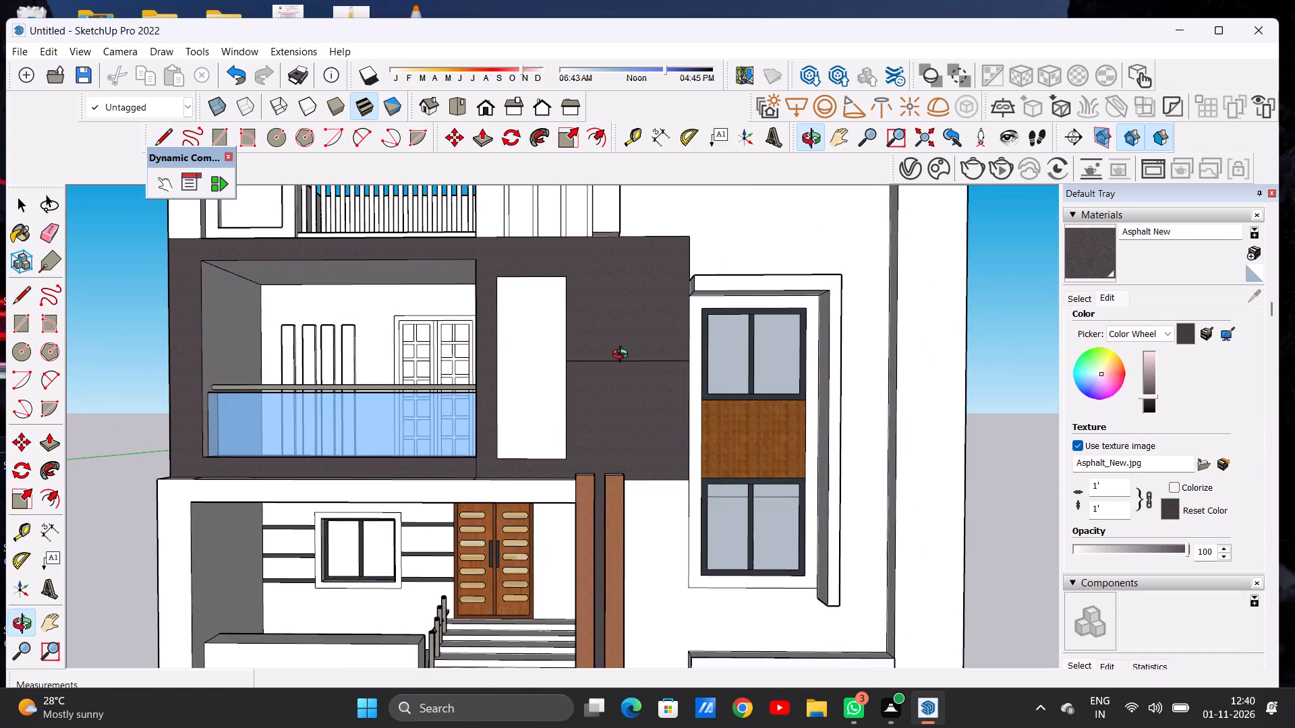
middle_drag(623, 356, 621, 369)
scroll(631, 355, up, 8)
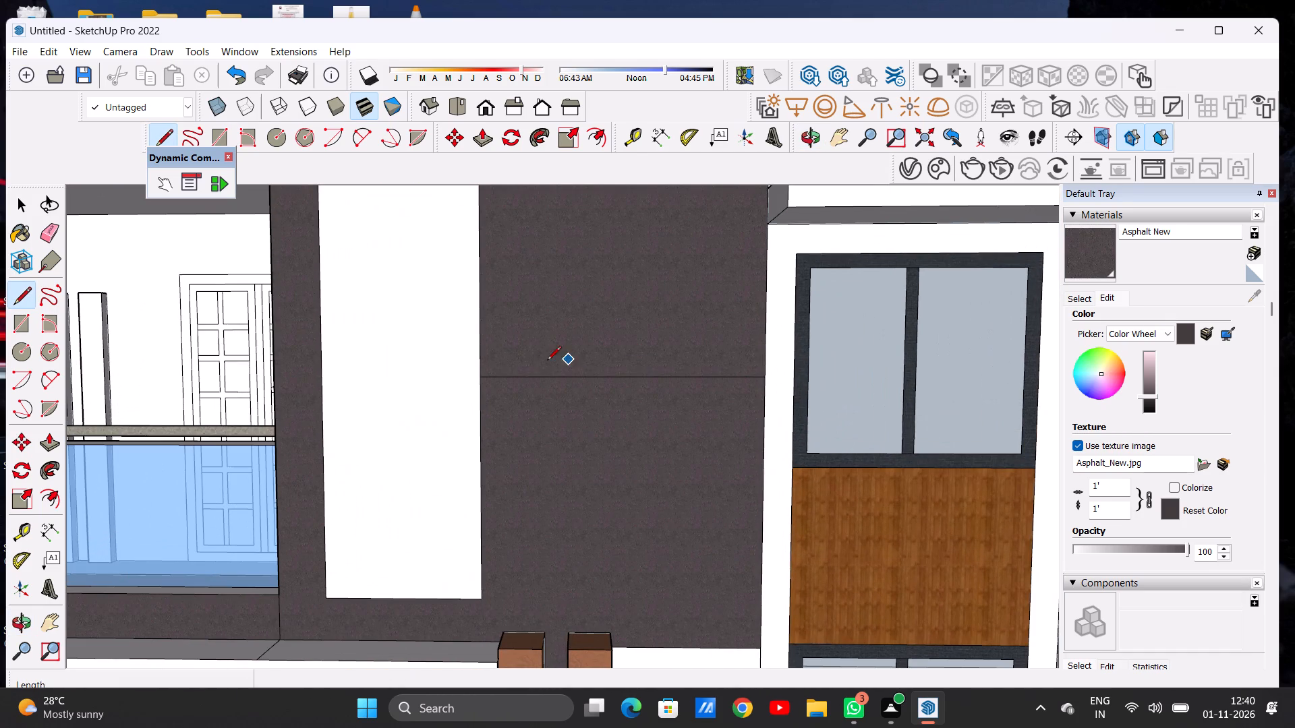
click(482, 365)
click(766, 366)
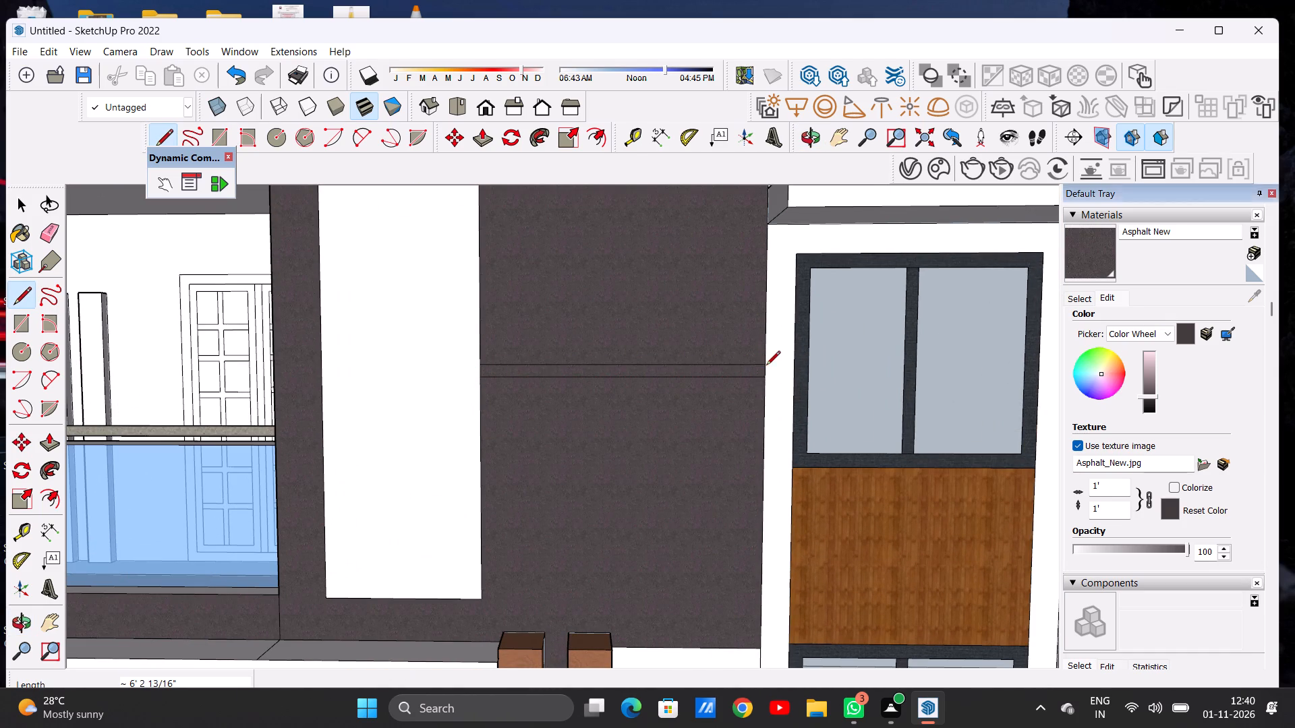
key(space)
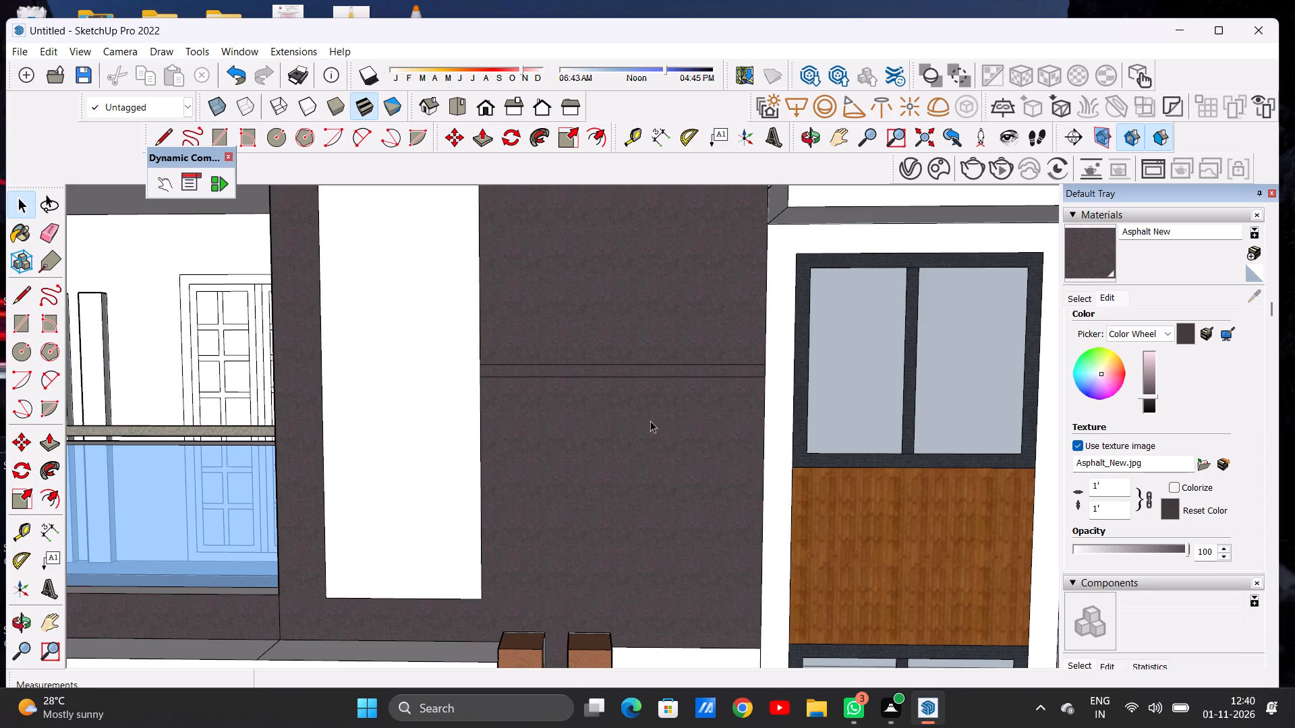
Paint the tall white panel beside the middle-floor balcony with Blacktop New from the Asphalt and Concrete materials.
scroll(656, 422, down, 5)
scroll(714, 404, down, 9)
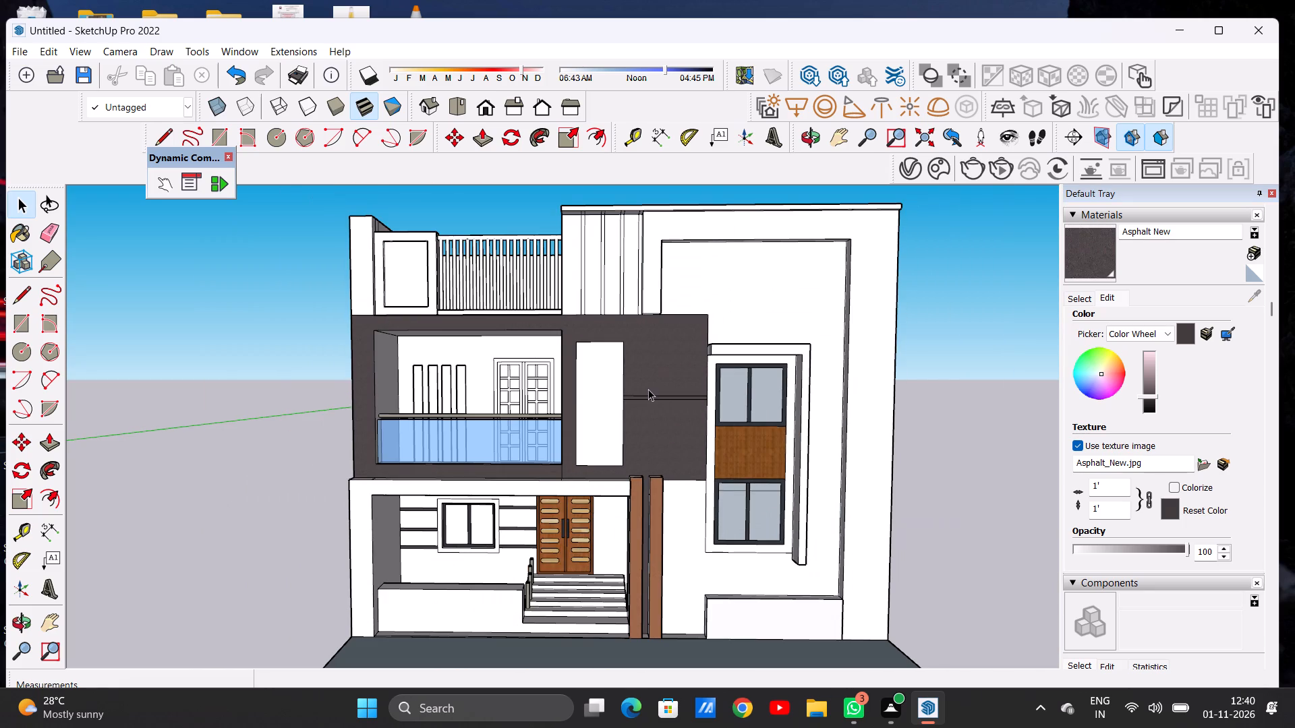
scroll(606, 386, up, 10)
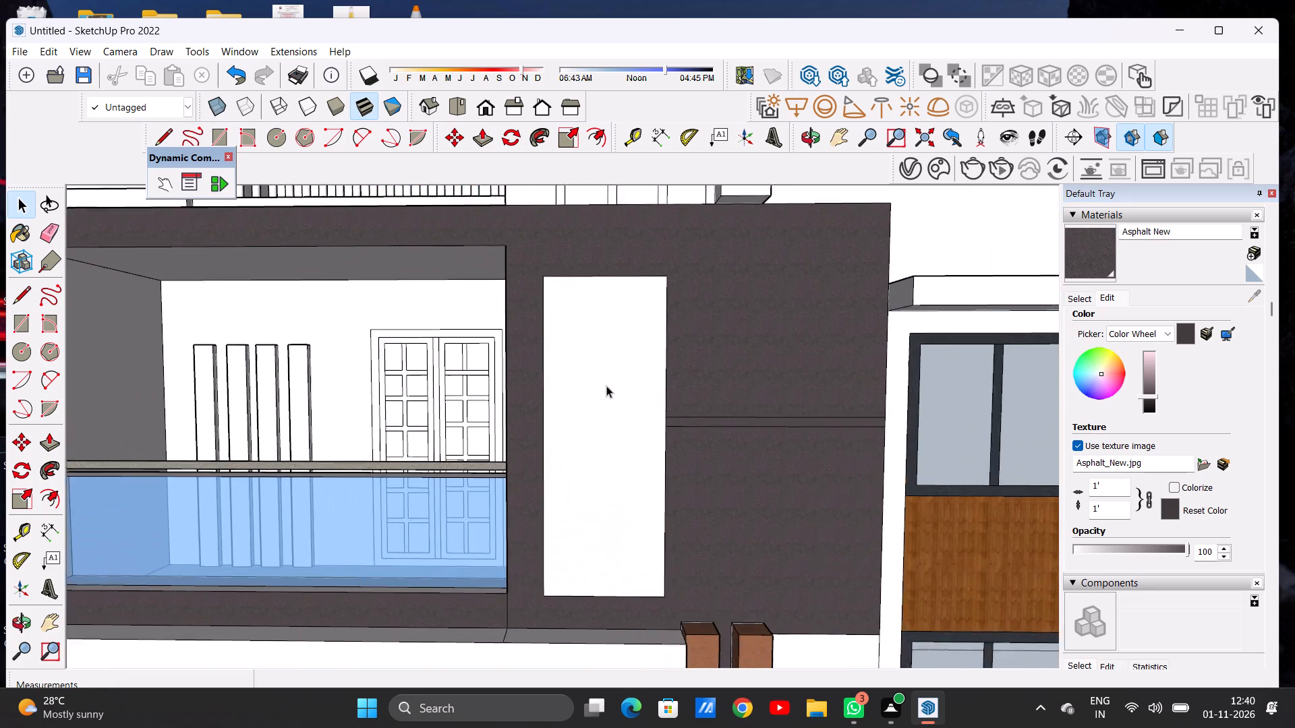
scroll(606, 386, up, 1)
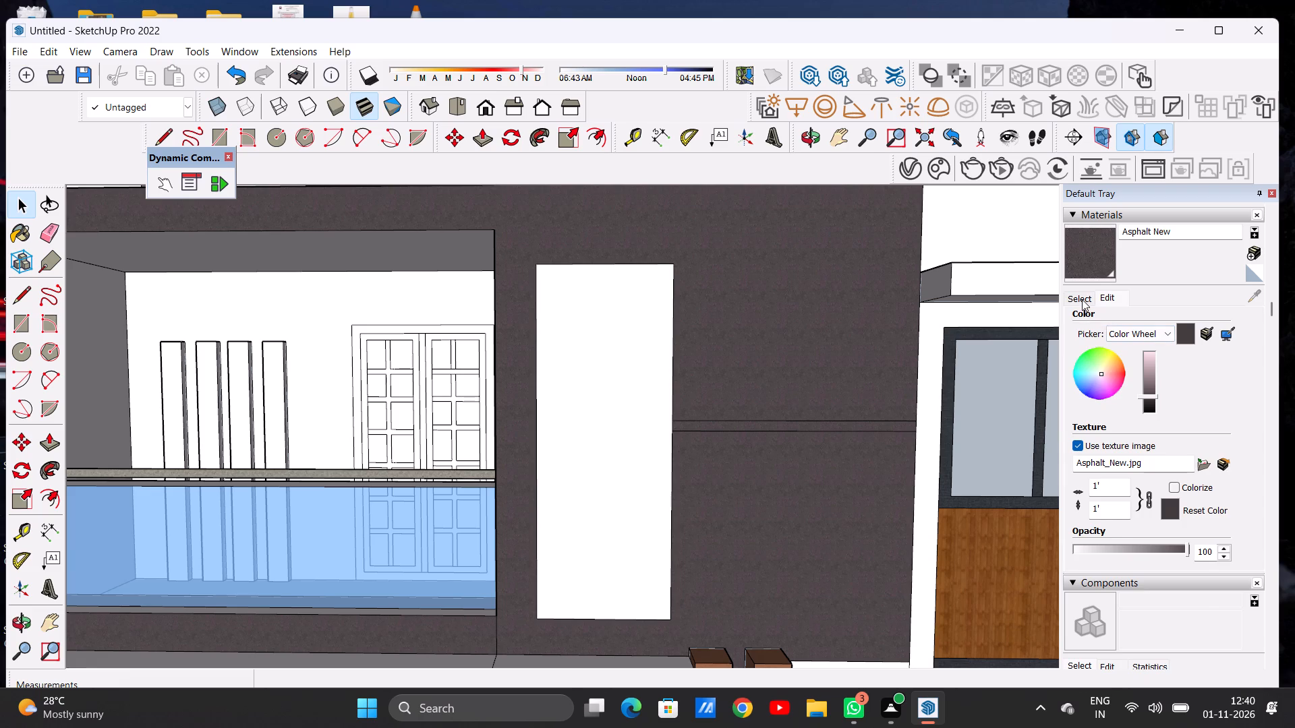
click(1082, 299)
click(1126, 355)
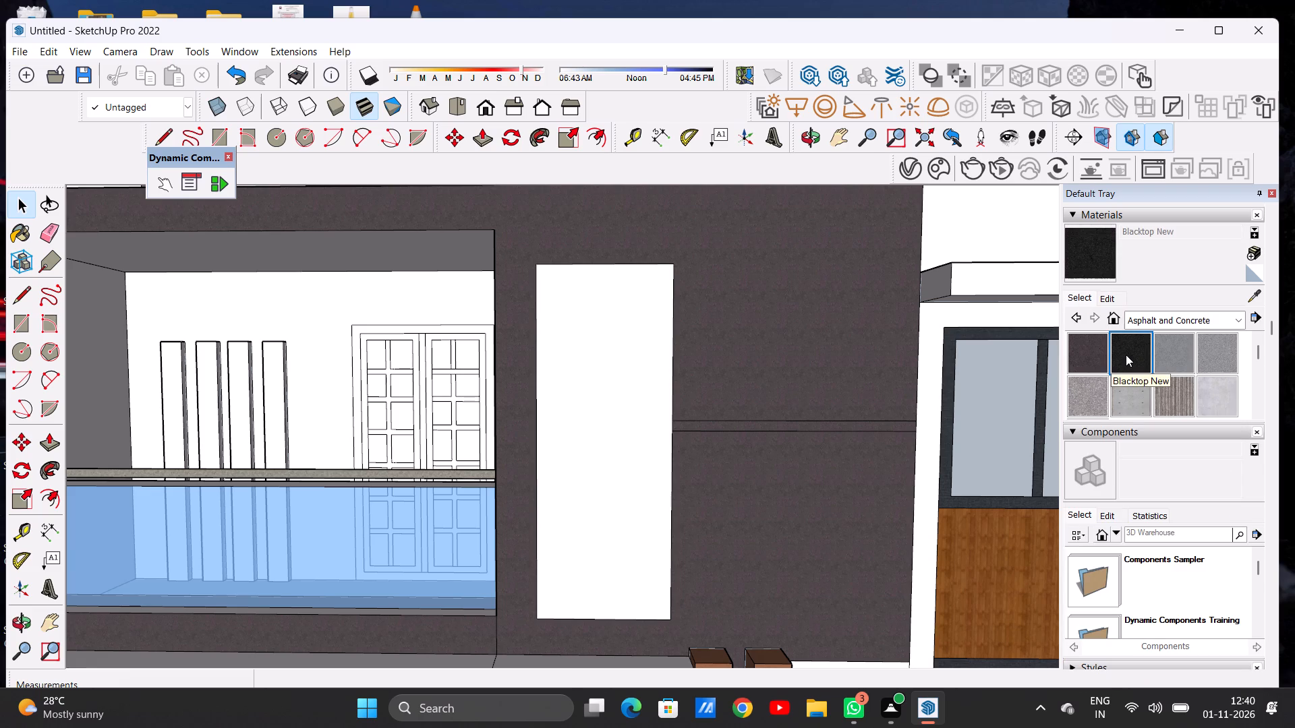
click(584, 444)
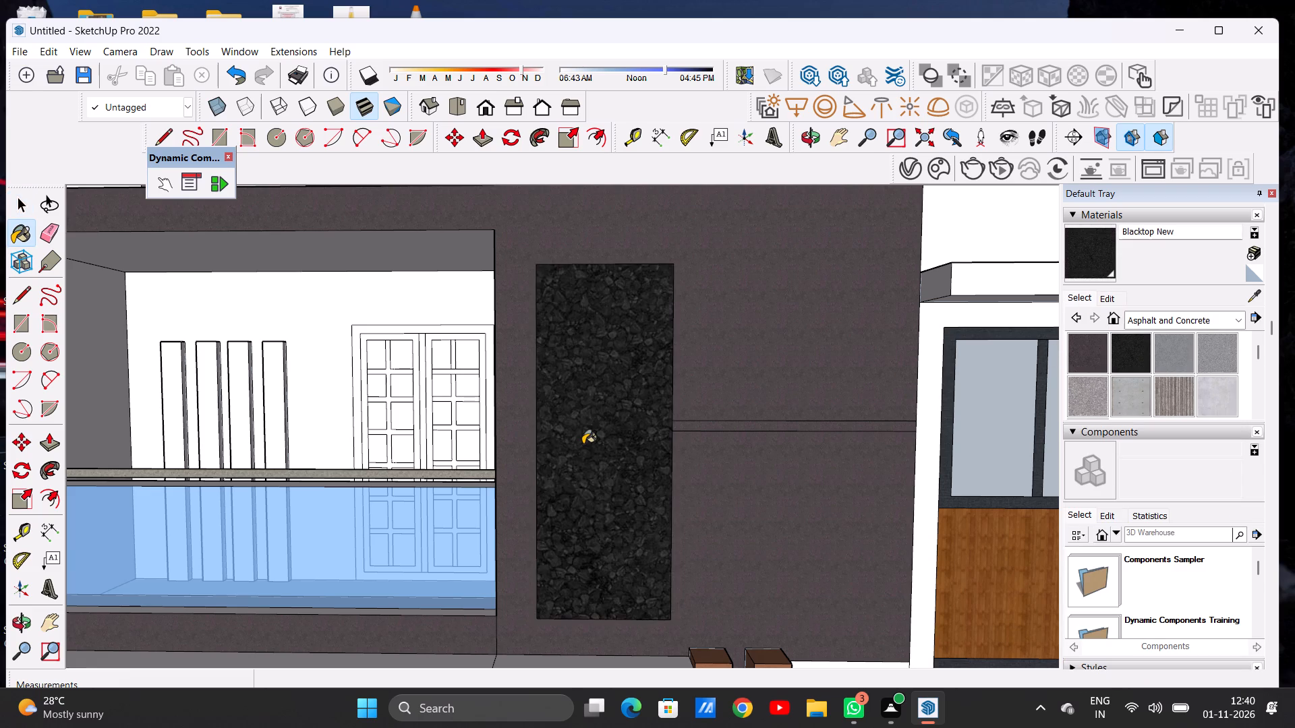
Examine the painted panel's texture up close and its look within the whole front elevation.
scroll(583, 444, up, 19)
scroll(583, 444, down, 6)
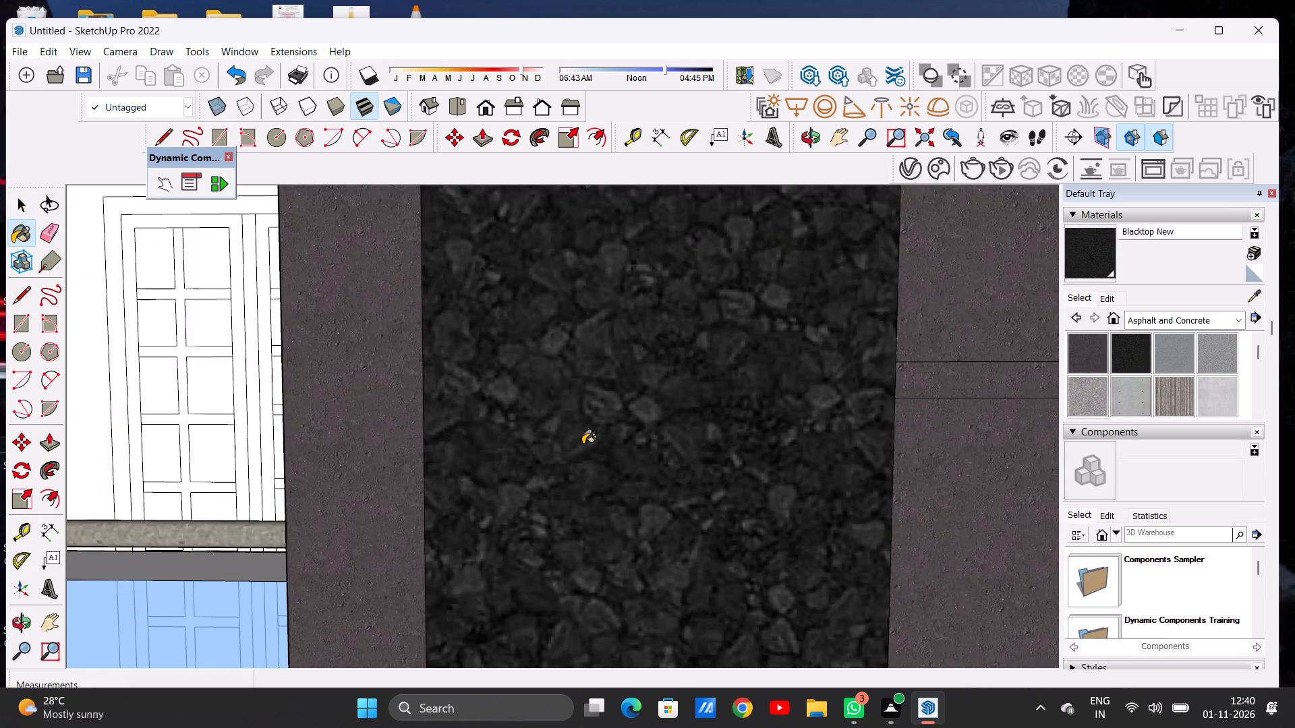
scroll(583, 444, down, 20)
scroll(583, 444, down, 1)
scroll(585, 440, up, 1)
scroll(585, 440, down, 5)
middle_click(602, 444)
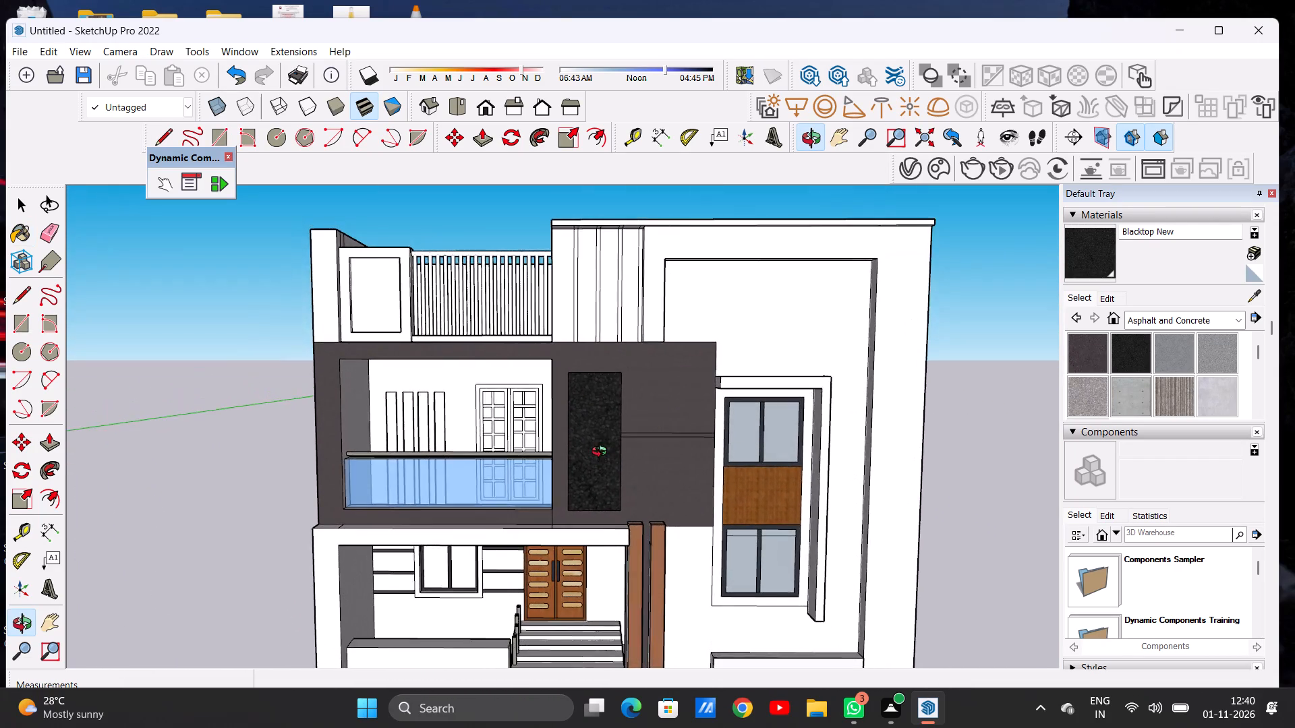
scroll(600, 444, down, 10)
middle_drag(606, 485, 599, 471)
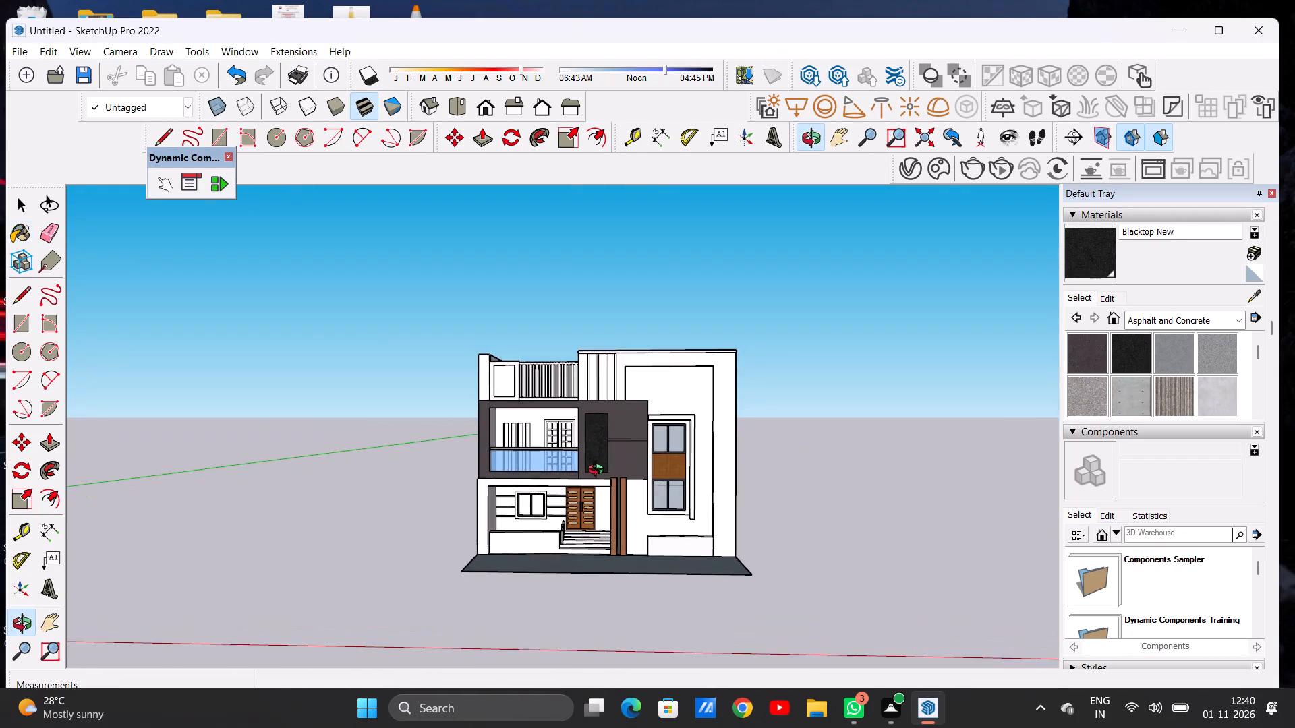
middle_drag(599, 471, 598, 477)
scroll(612, 435, up, 11)
scroll(594, 450, down, 1)
scroll(594, 451, up, 2)
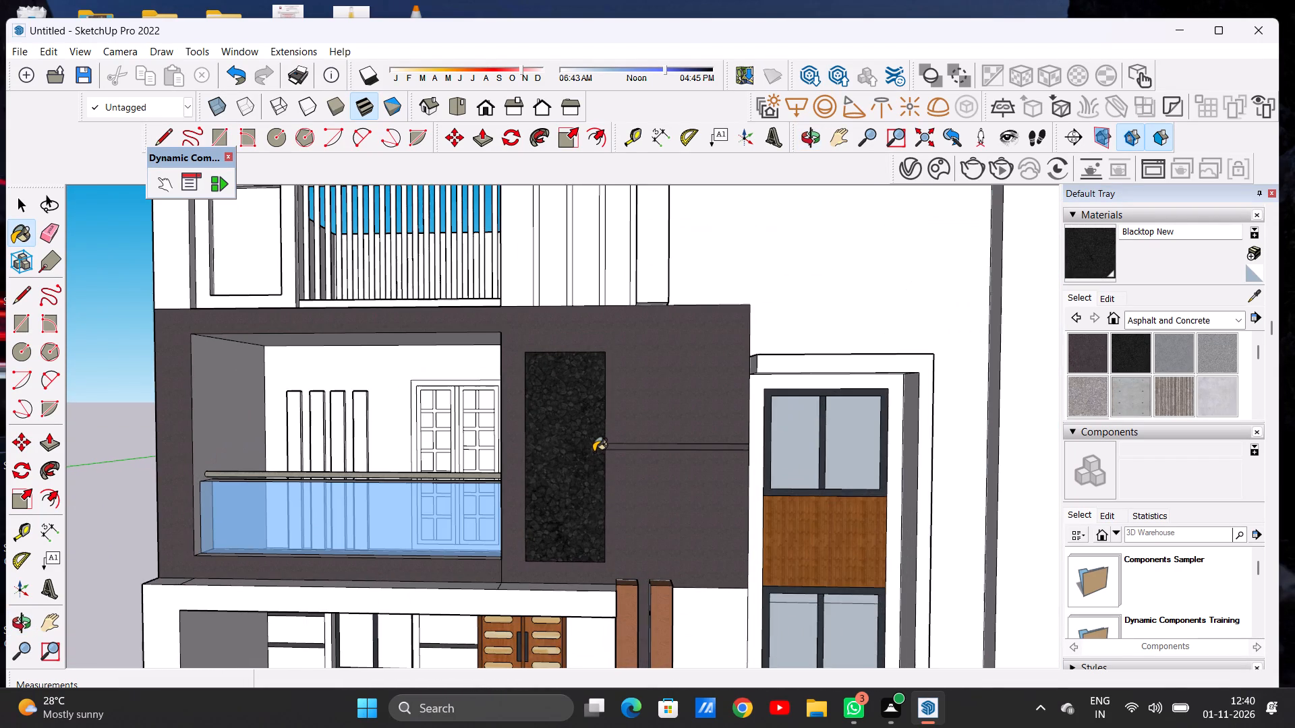
key(space)
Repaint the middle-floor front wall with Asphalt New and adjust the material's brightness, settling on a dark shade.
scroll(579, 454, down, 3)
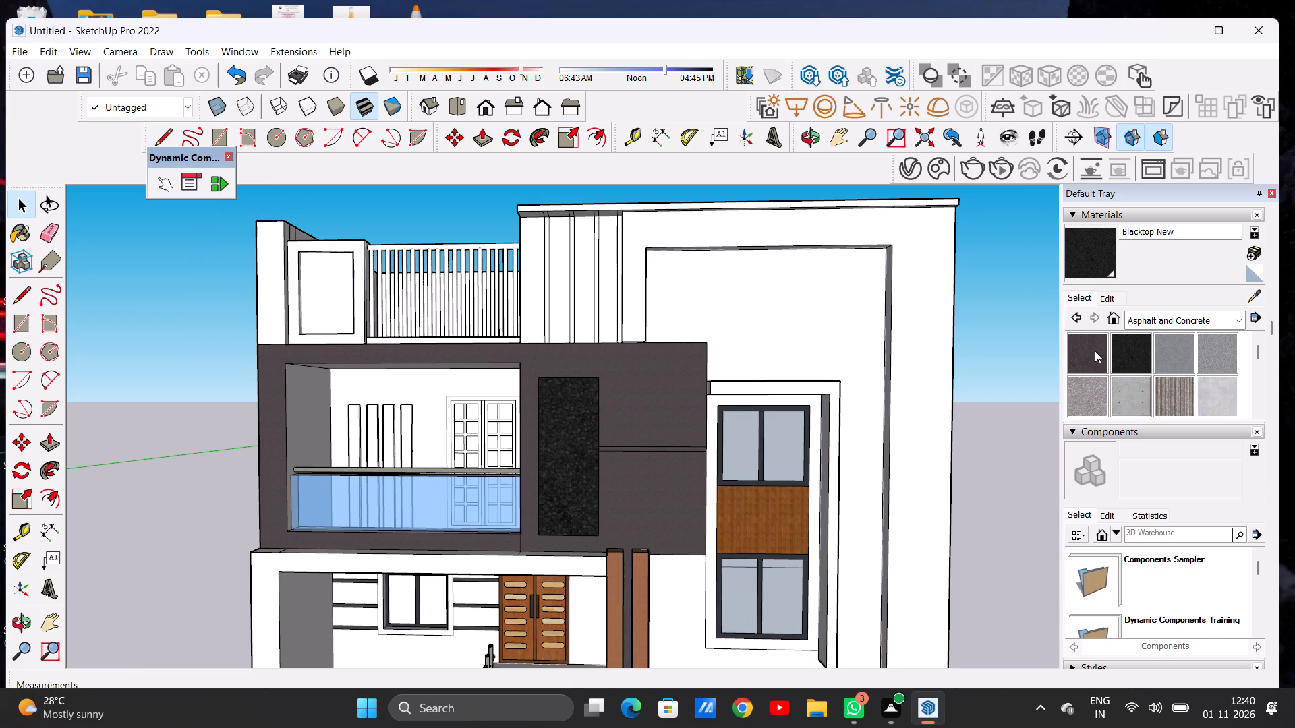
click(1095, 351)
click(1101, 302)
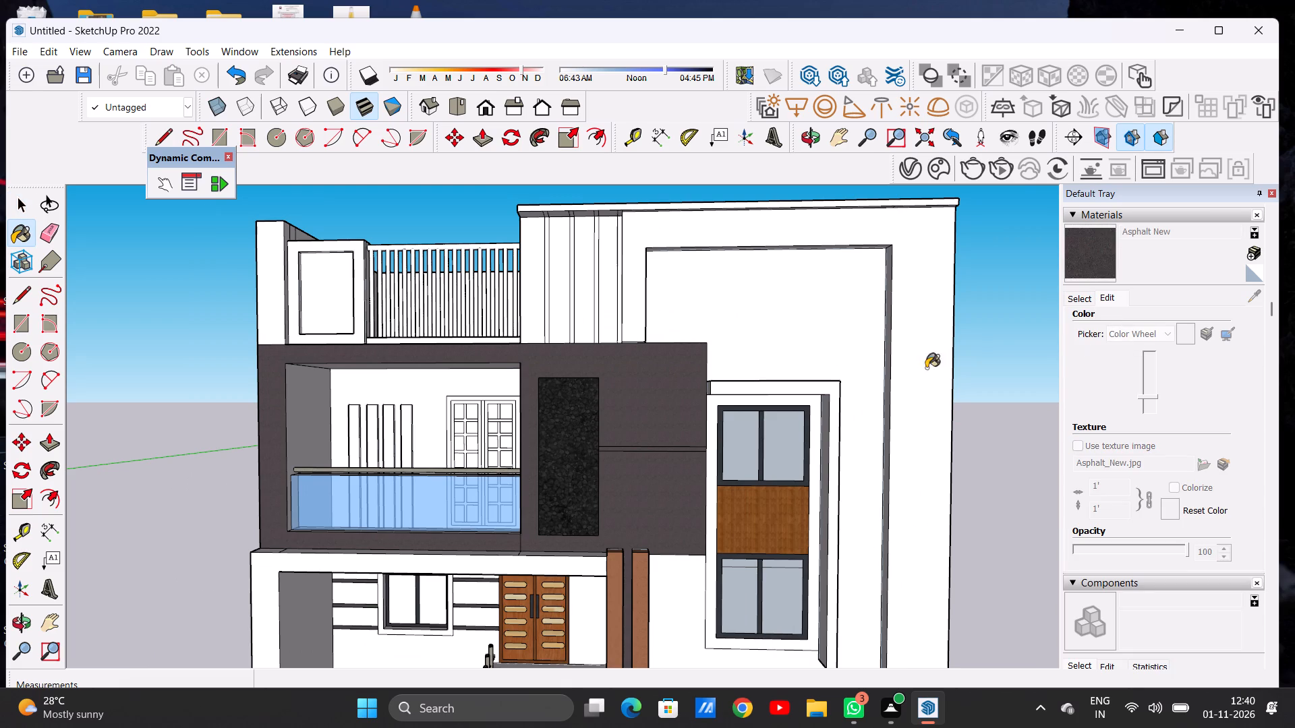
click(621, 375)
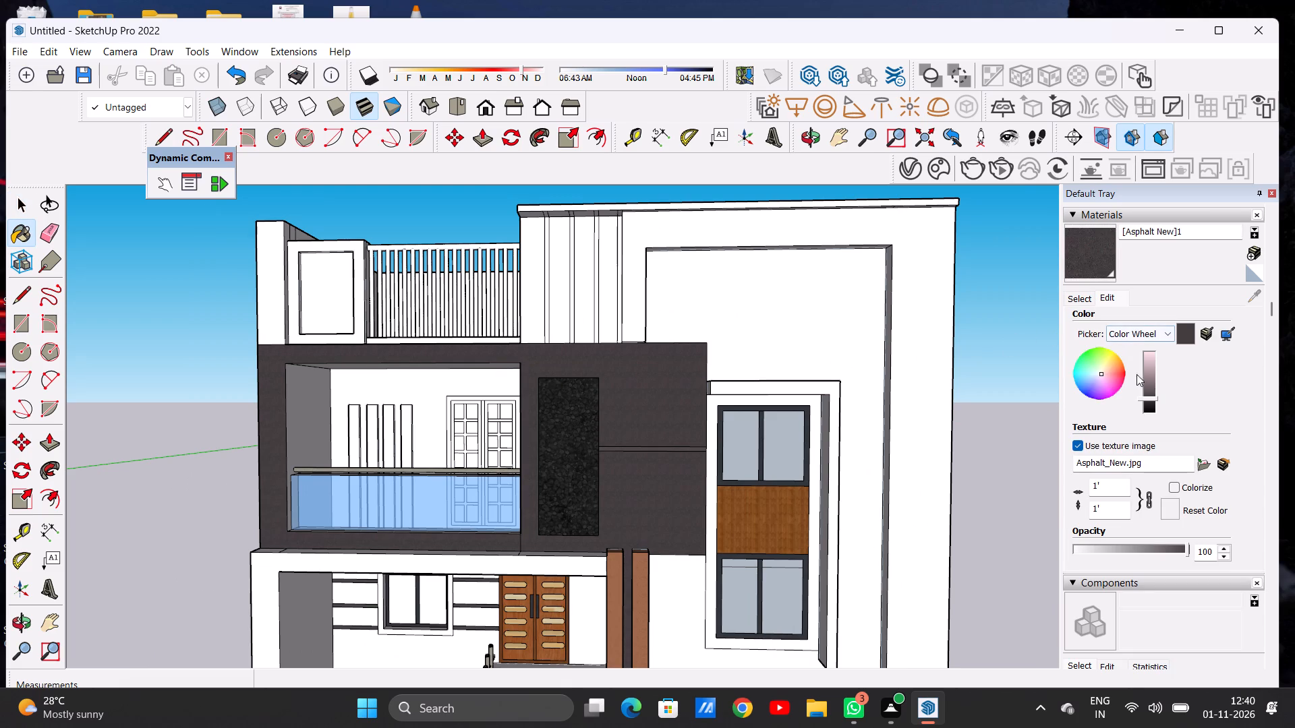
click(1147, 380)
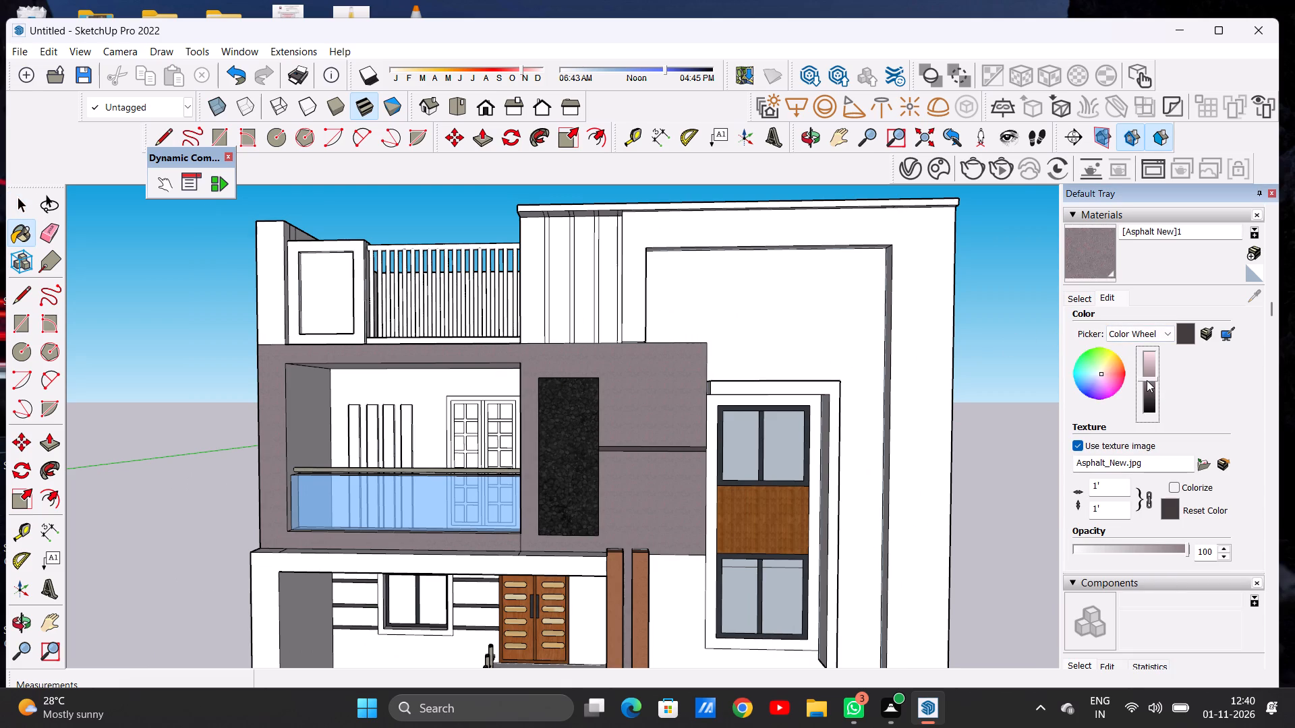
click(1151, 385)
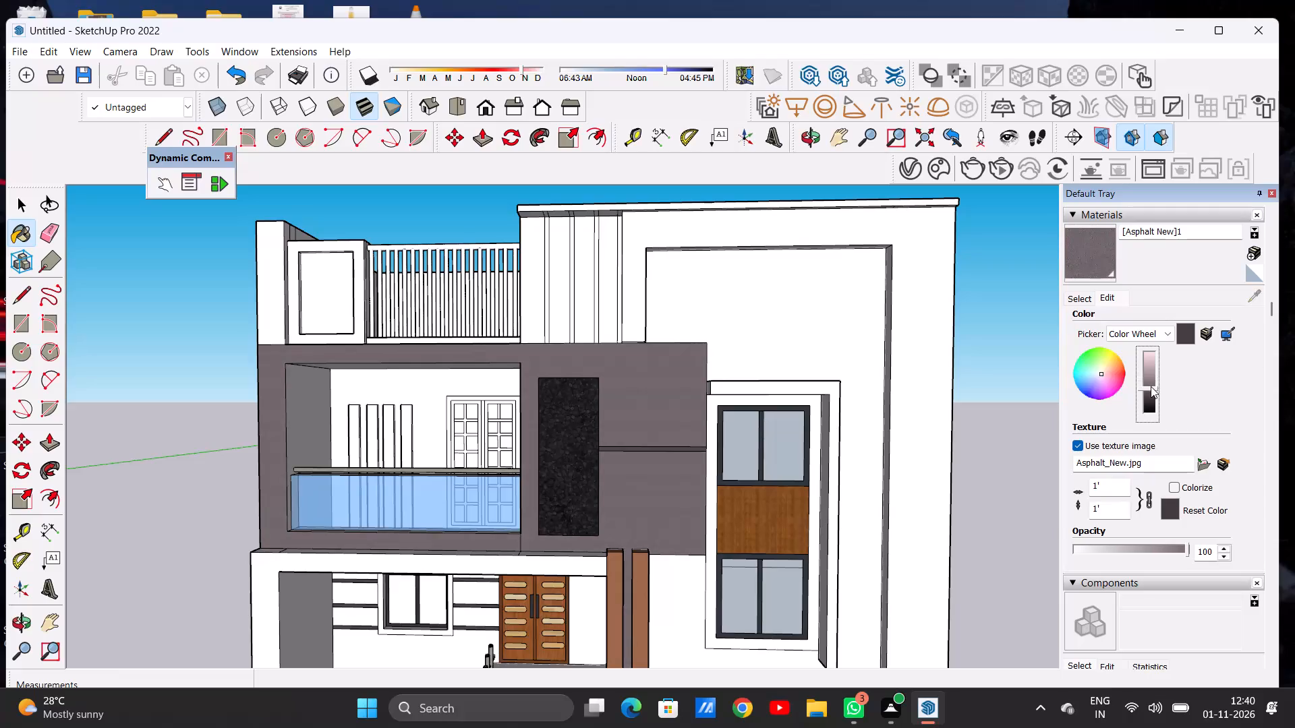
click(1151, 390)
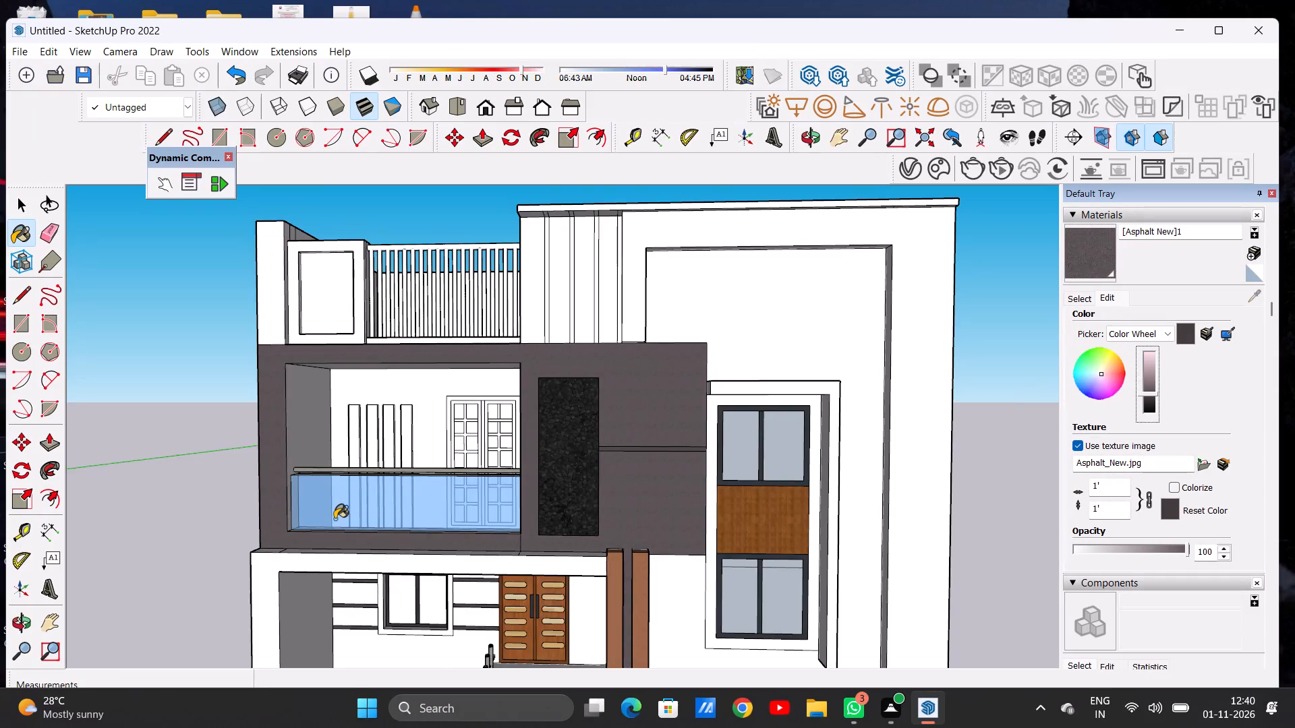
Paint the middle-floor front wall around the balcony and dark panel with Formica Graystone from the Synthetic Surfaces materials.
scroll(335, 518, down, 9)
scroll(430, 506, up, 12)
scroll(533, 472, down, 3)
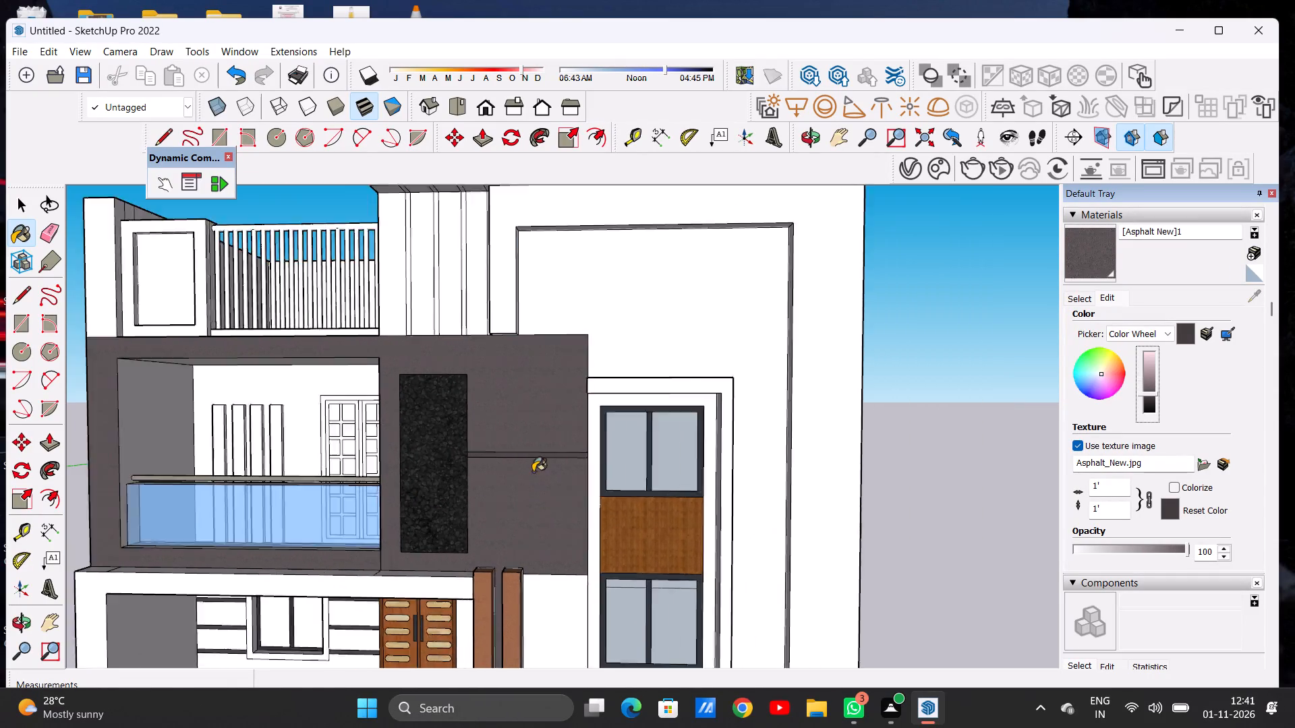
scroll(533, 472, down, 13)
scroll(376, 479, up, 10)
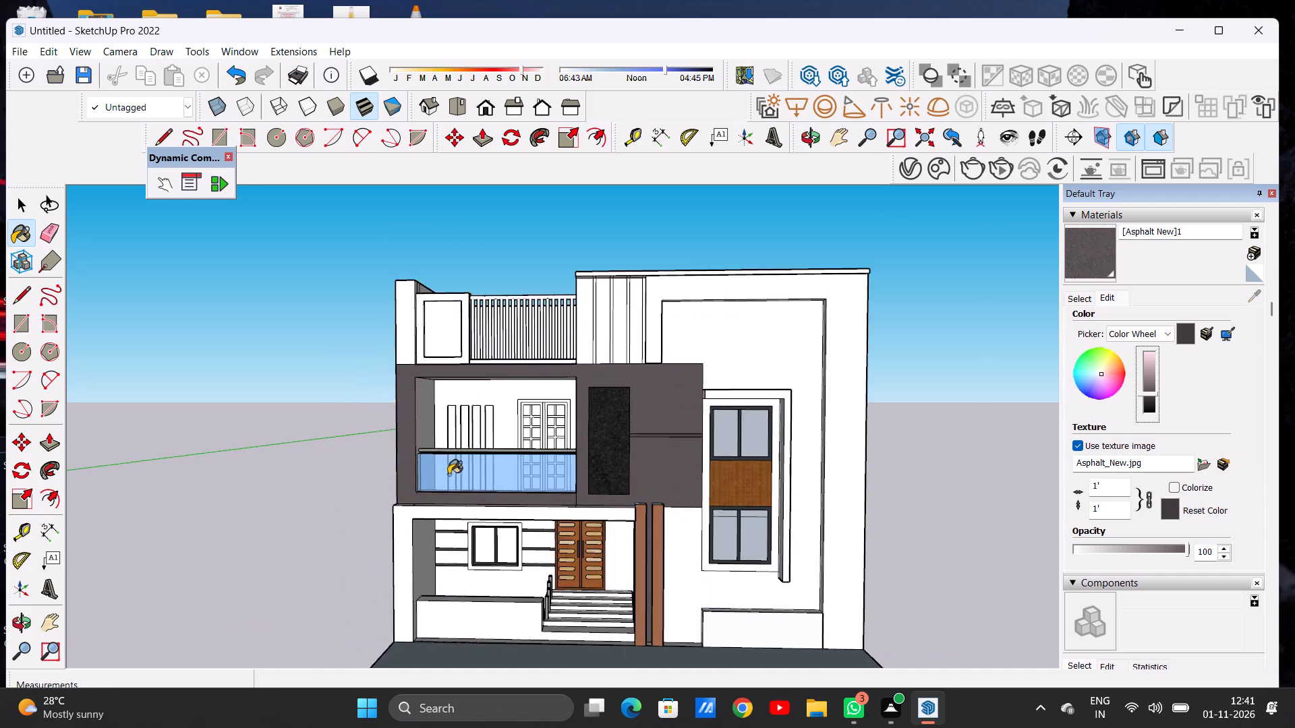
scroll(449, 475, up, 5)
middle_drag(365, 487, 395, 526)
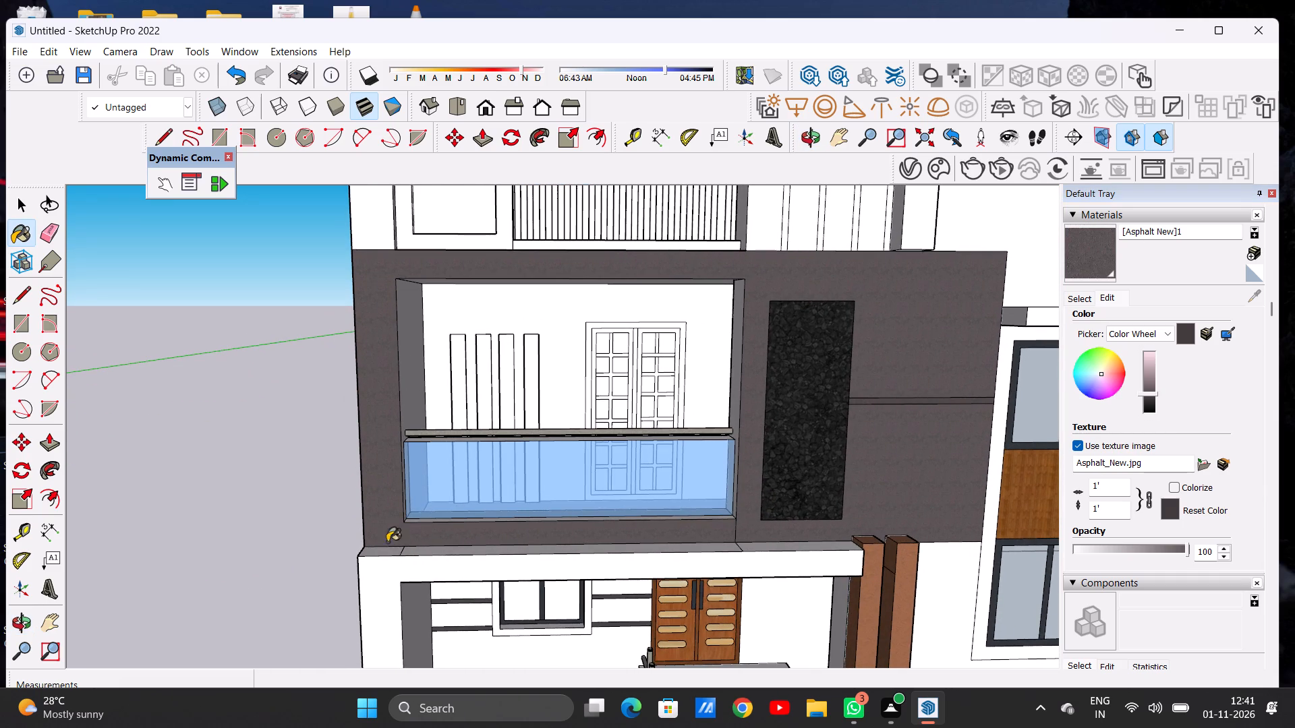
click(1083, 297)
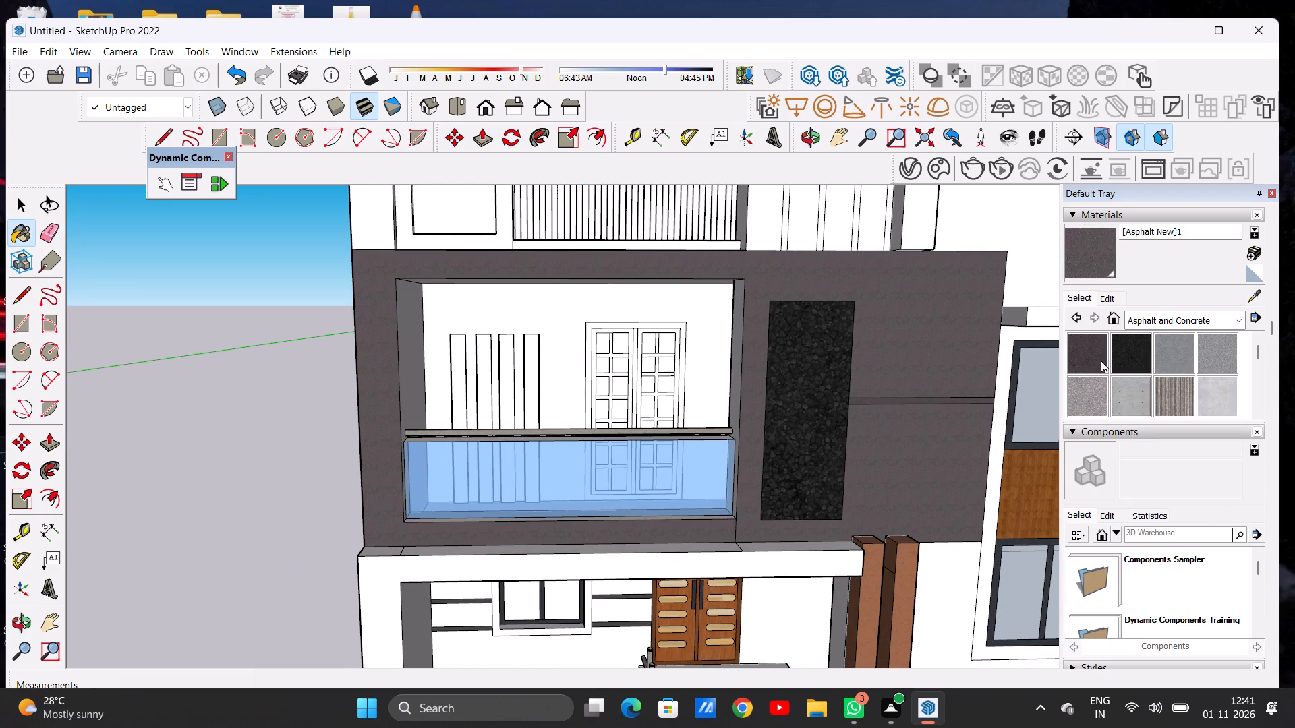
click(1139, 317)
click(1163, 480)
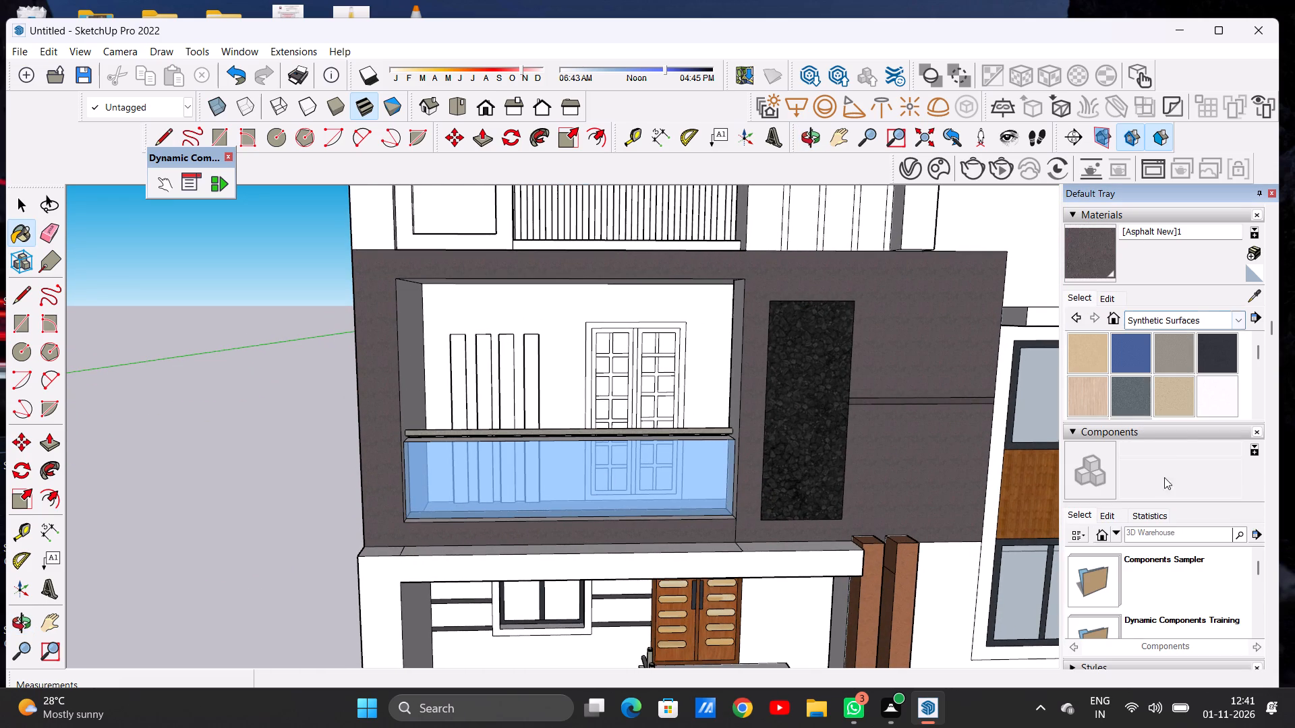
scroll(1154, 383, down, 1)
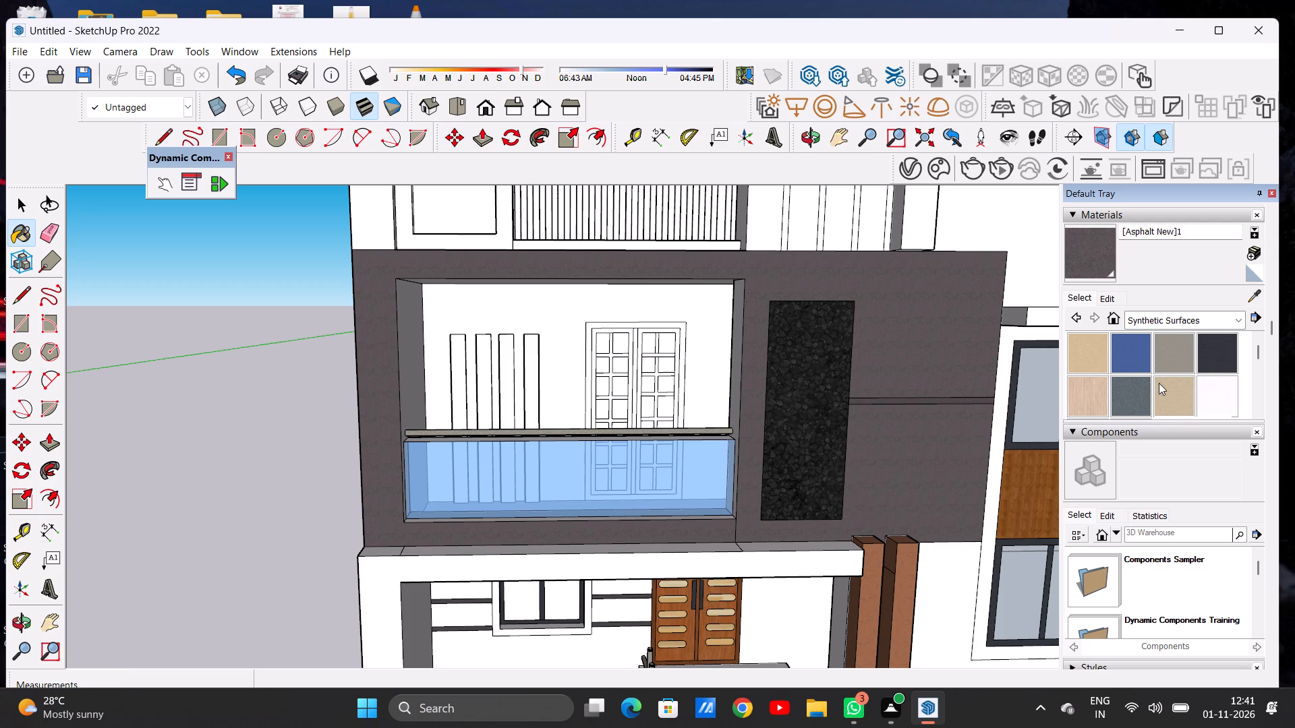
scroll(1159, 383, up, 1)
click(1165, 351)
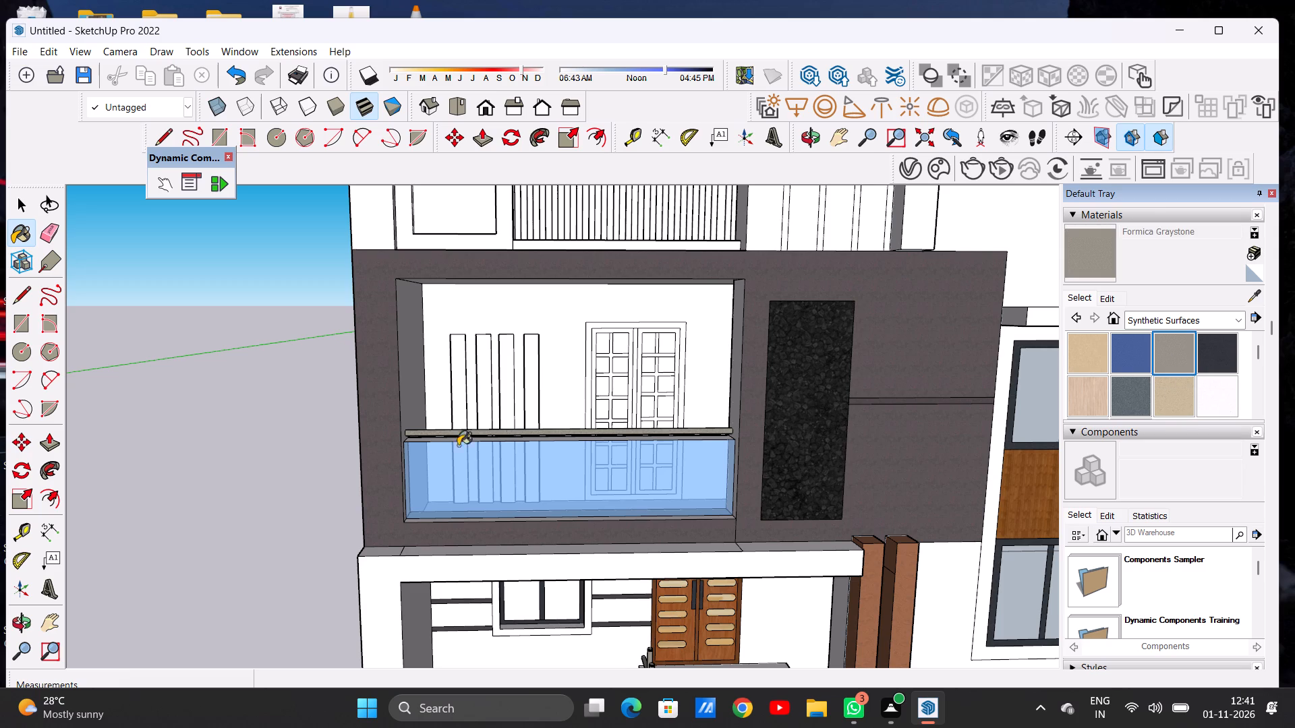
scroll(375, 451, up, 5)
scroll(384, 451, down, 1)
click(385, 449)
scroll(385, 448, down, 3)
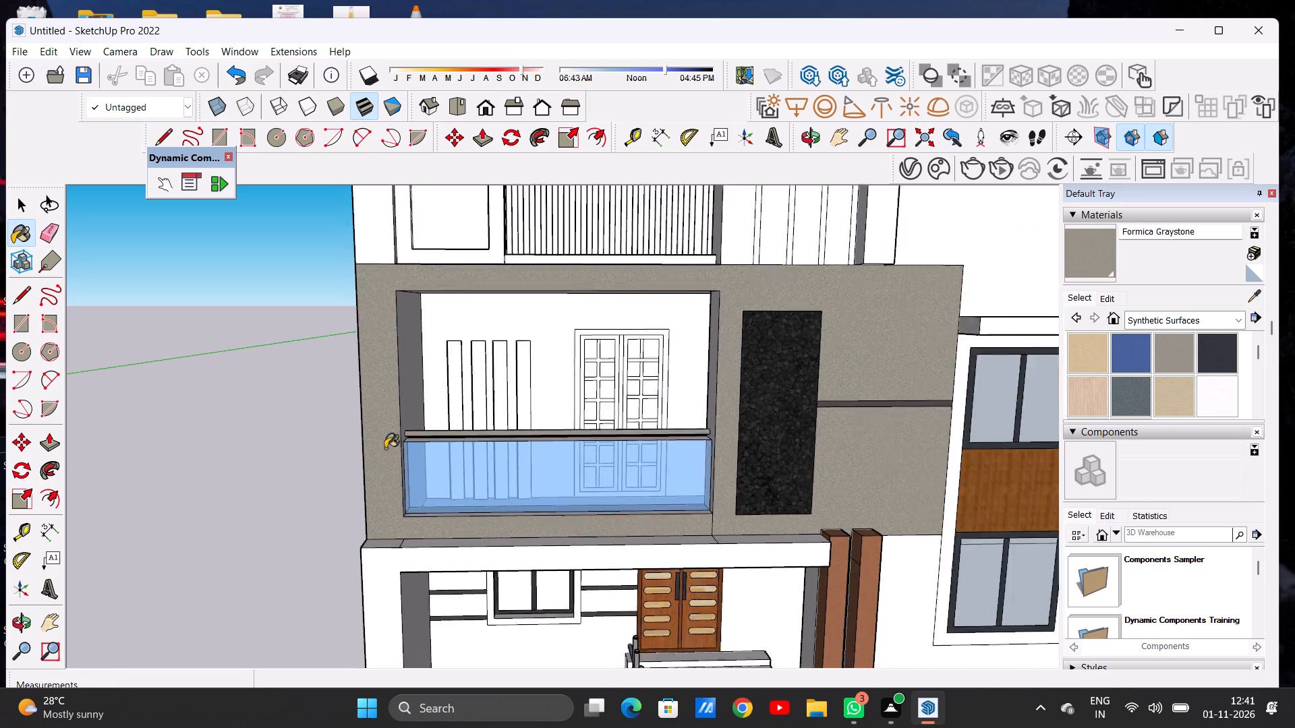
Darken the Formica Graystone material on the middle-floor front wall by lowering its brightness to a deep grey-brown.
scroll(385, 448, down, 10)
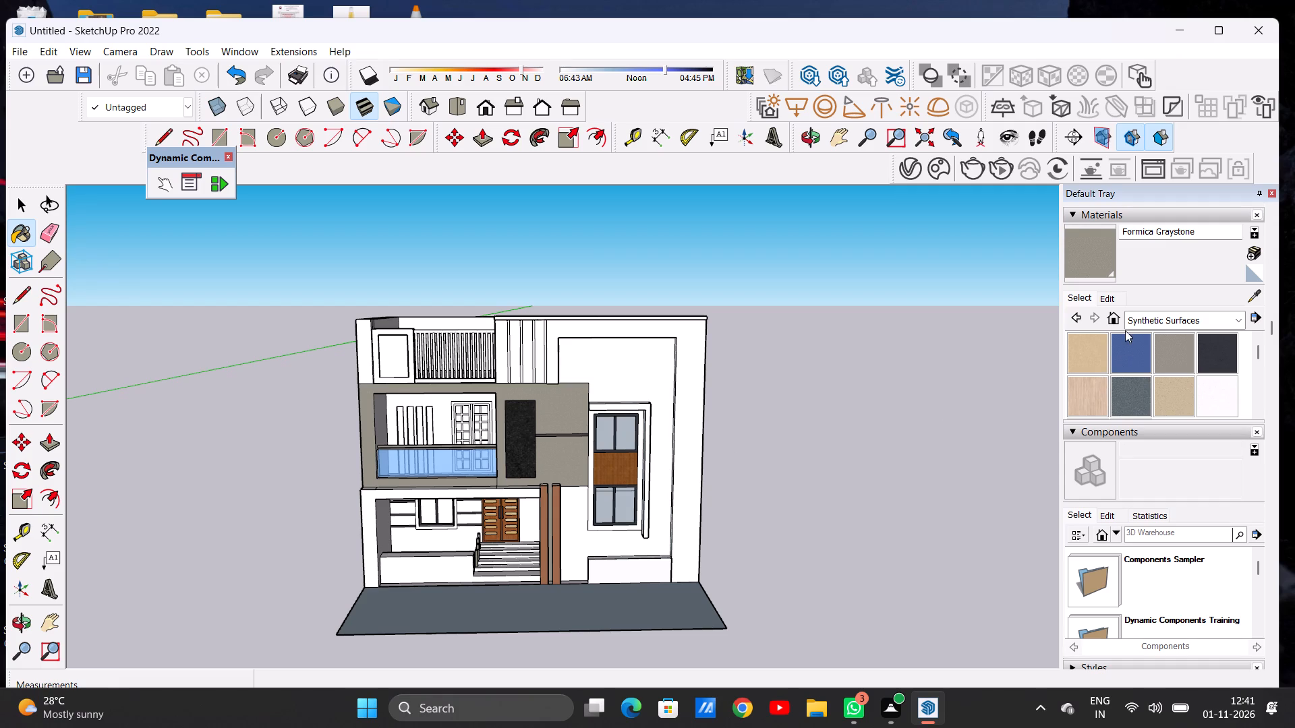
click(1101, 301)
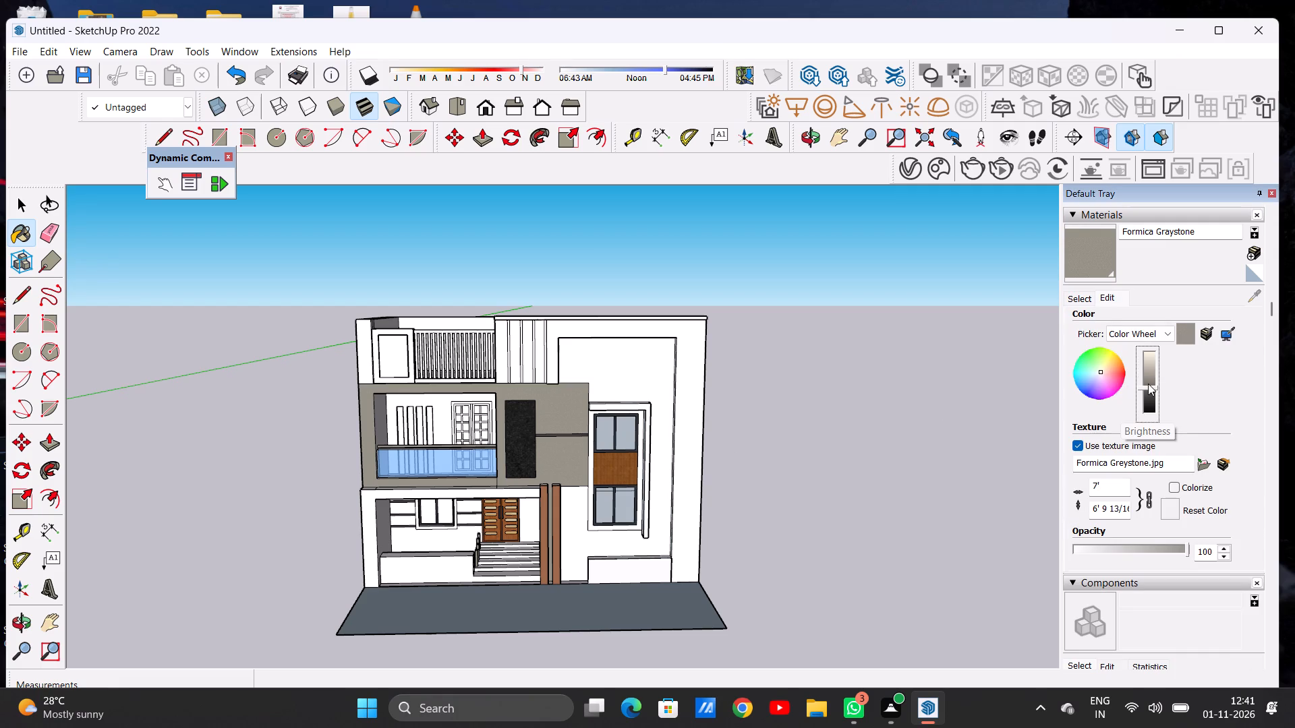
click(1148, 384)
scroll(558, 520, down, 3)
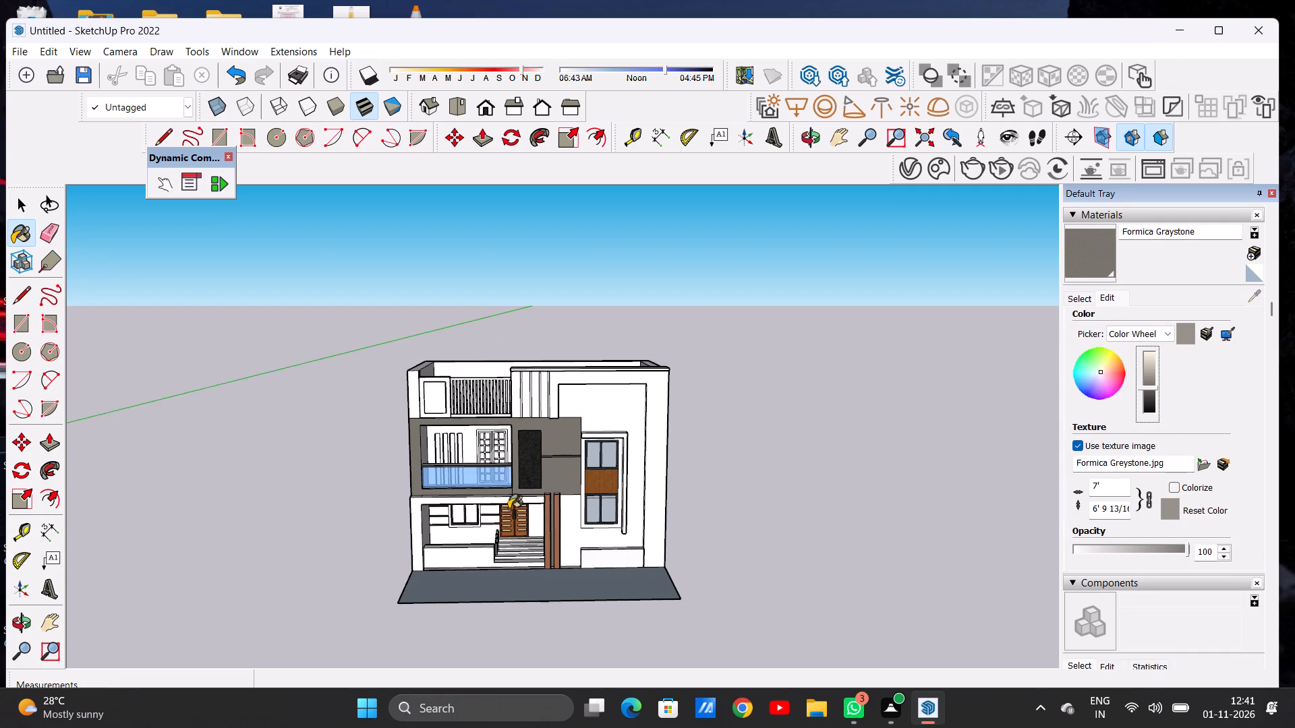
middle_drag(505, 504, 485, 462)
scroll(555, 466, up, 3)
scroll(555, 466, down, 1)
scroll(555, 466, up, 8)
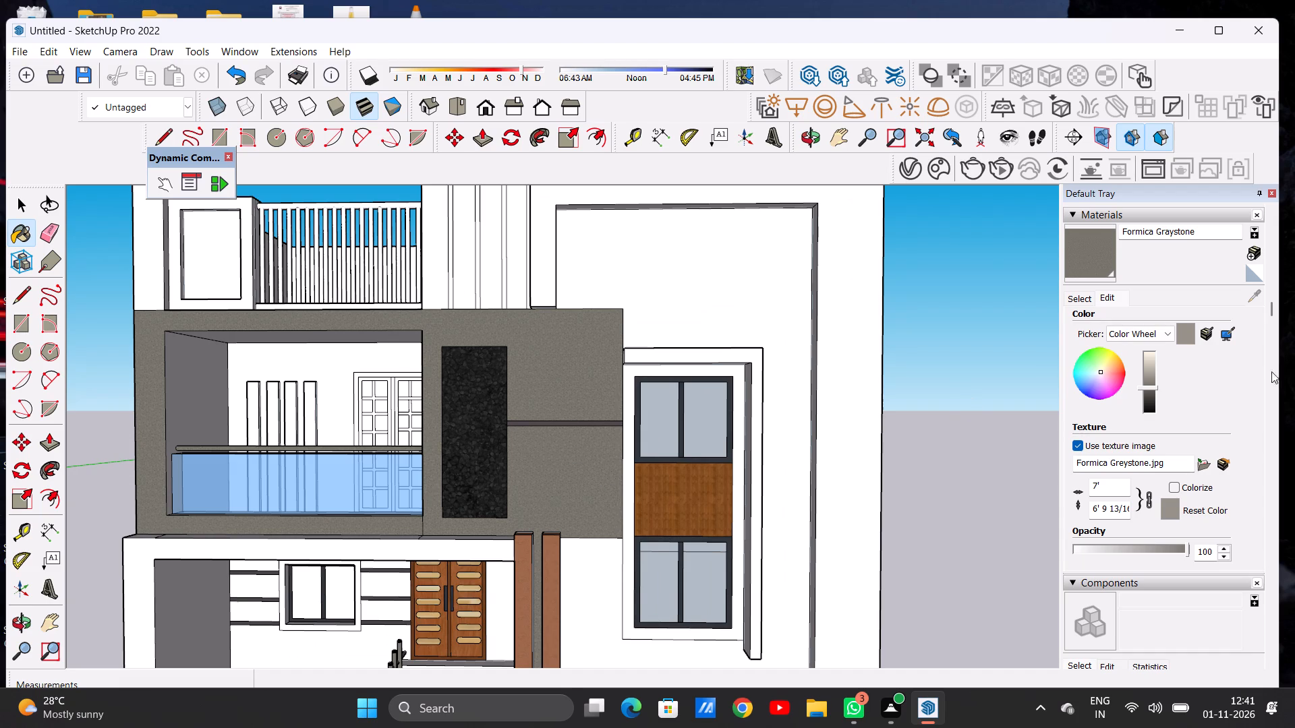
click(1149, 390)
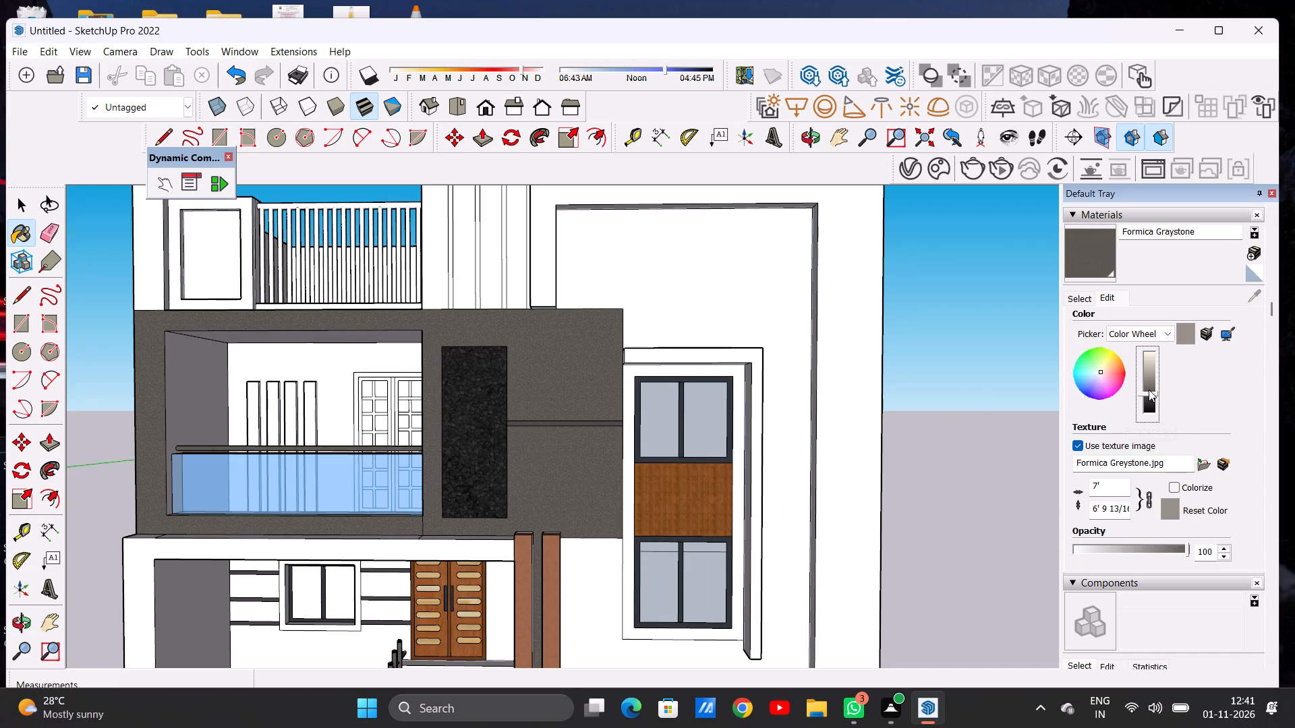
Examine the darkened middle-floor wall against the black panel, pillars and the rest of the front elevation.
scroll(1005, 389, down, 3)
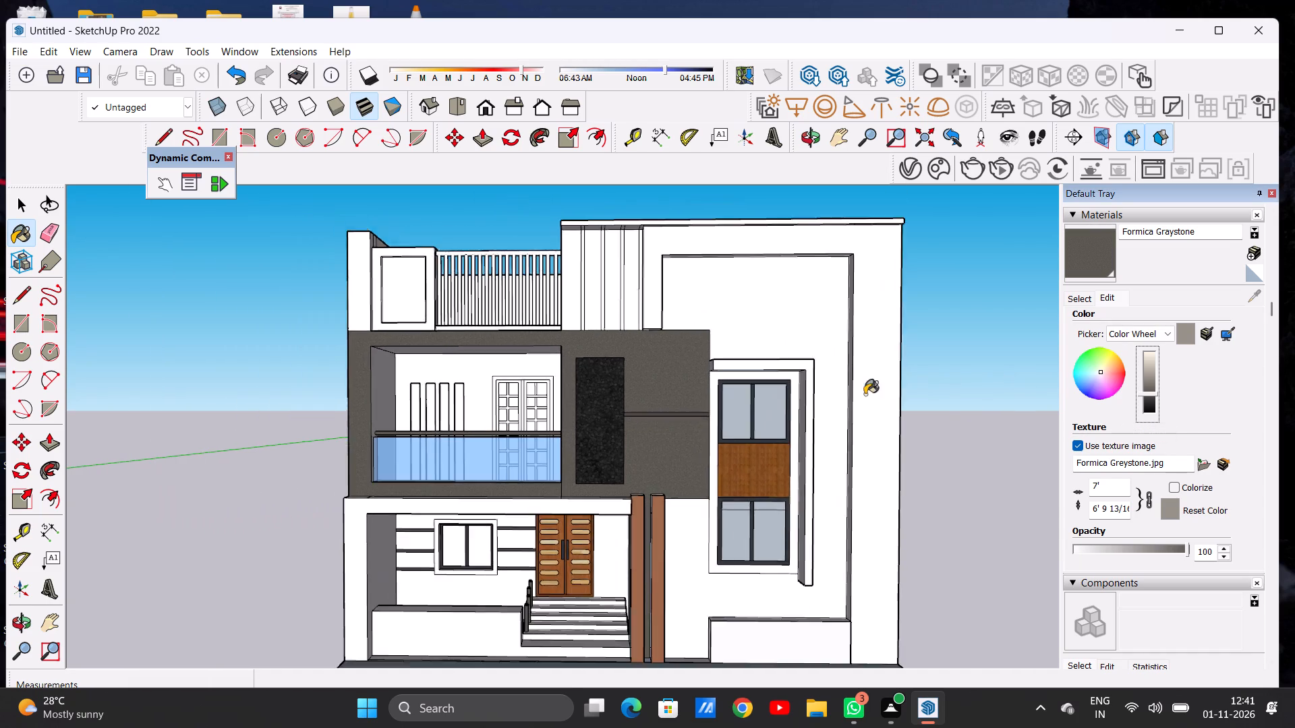
scroll(865, 394, down, 2)
middle_drag(729, 432, 689, 440)
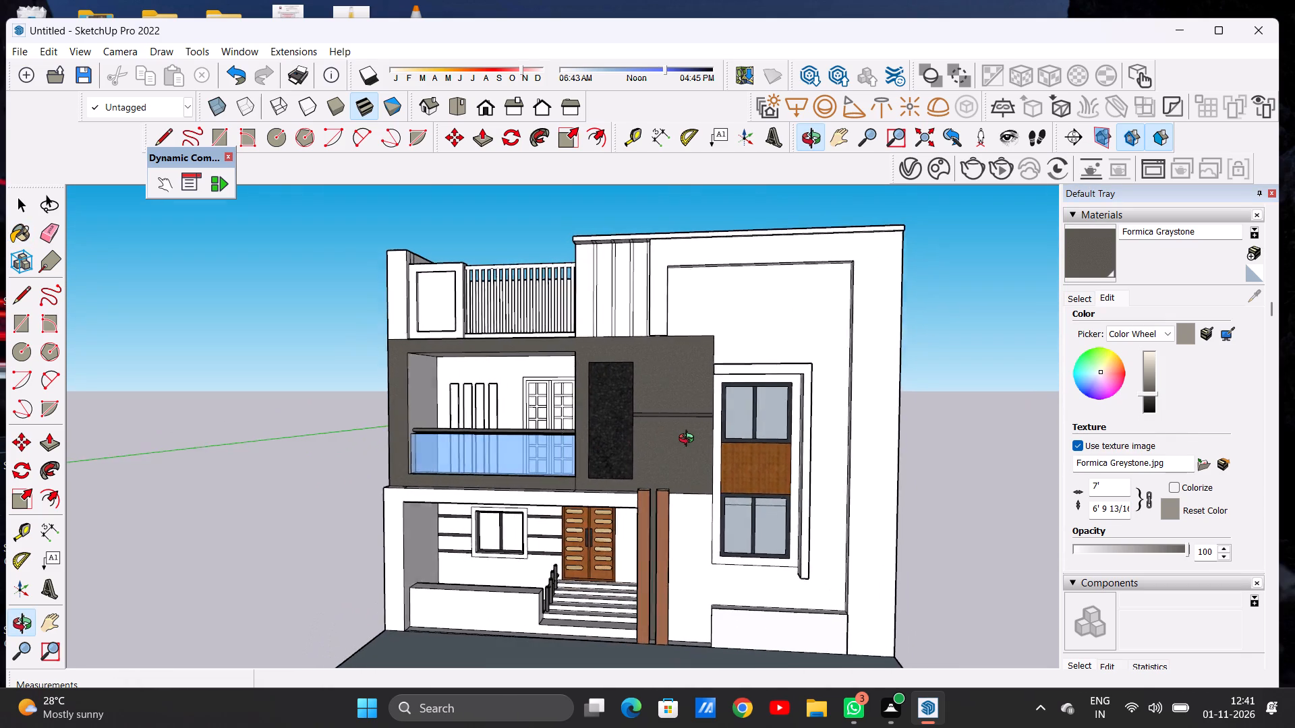
middle_drag(689, 440, 739, 437)
scroll(610, 435, down, 6)
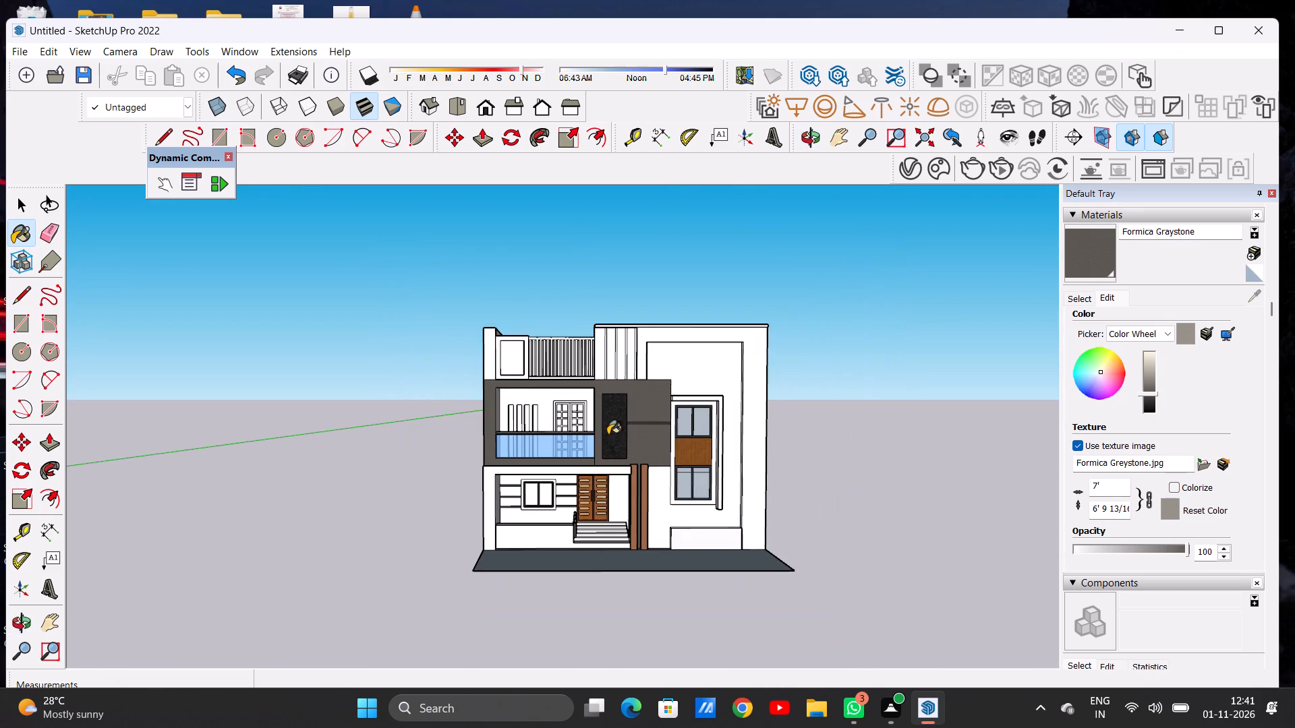
middle_click(645, 445)
scroll(654, 468, up, 8)
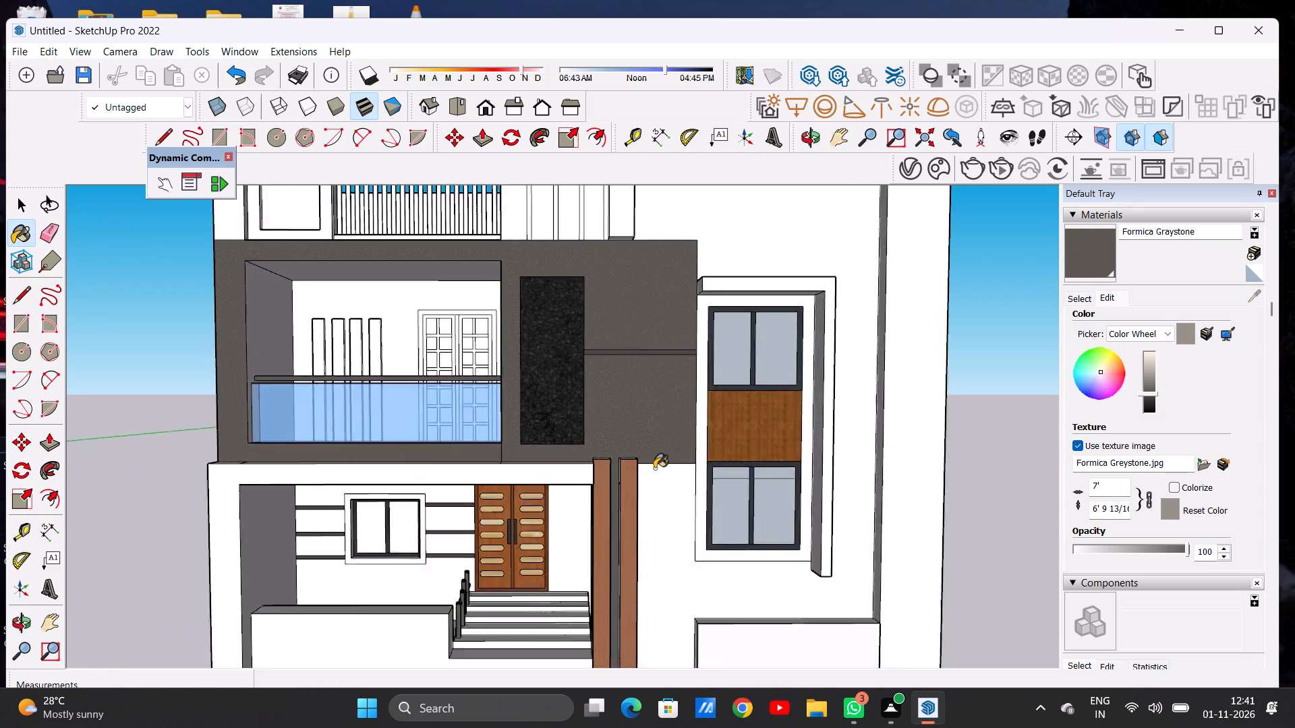
scroll(654, 468, up, 6)
scroll(527, 454, down, 6)
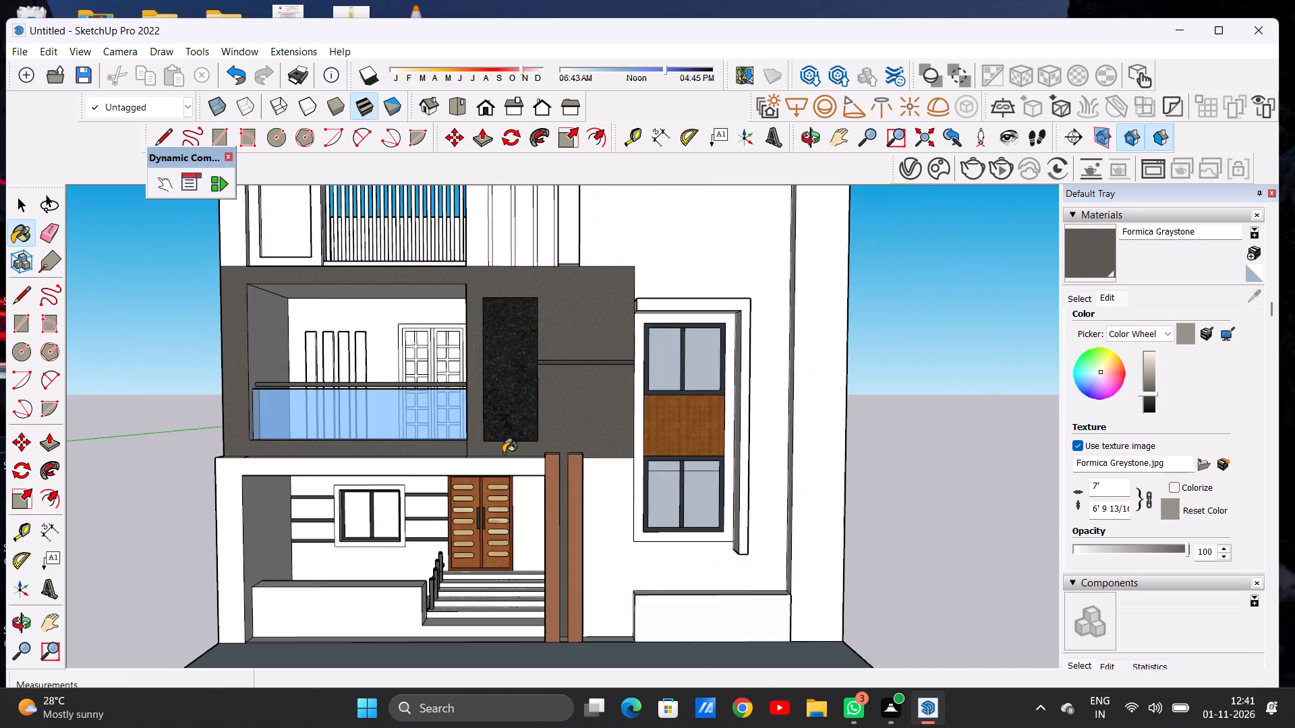
scroll(480, 450, down, 6)
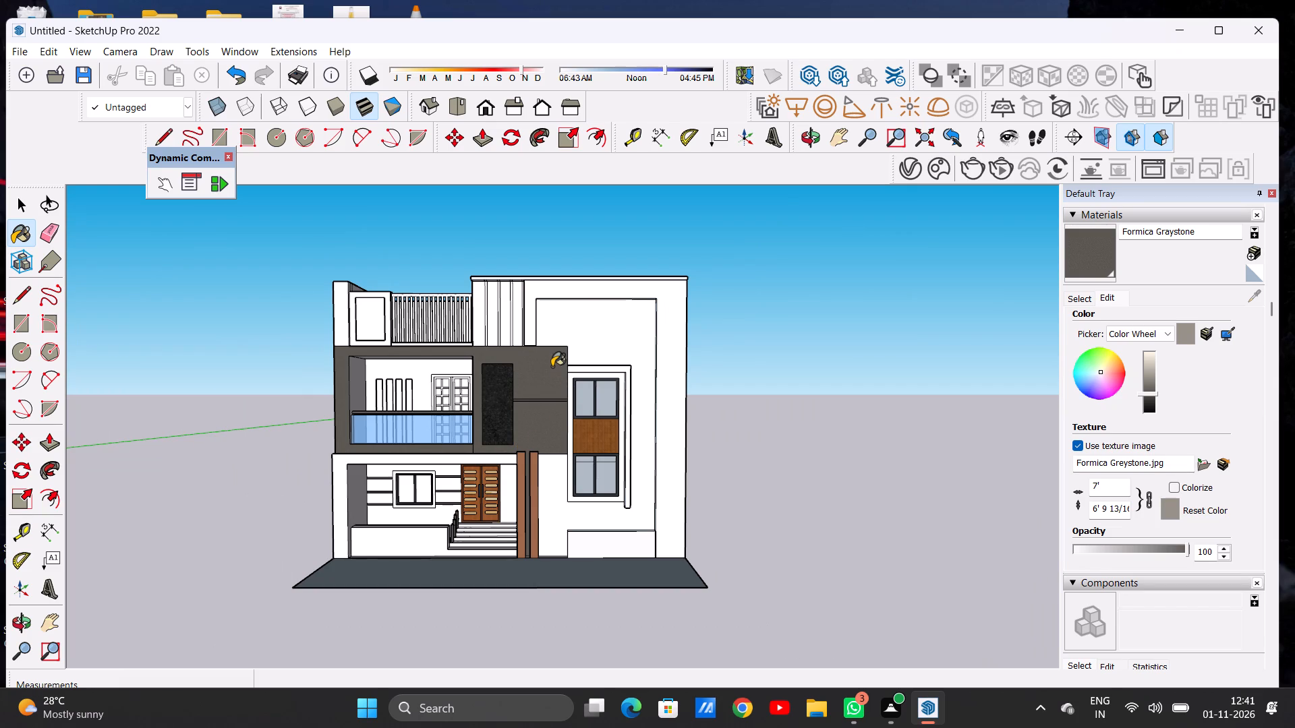
scroll(496, 395, down, 5)
scroll(536, 412, up, 4)
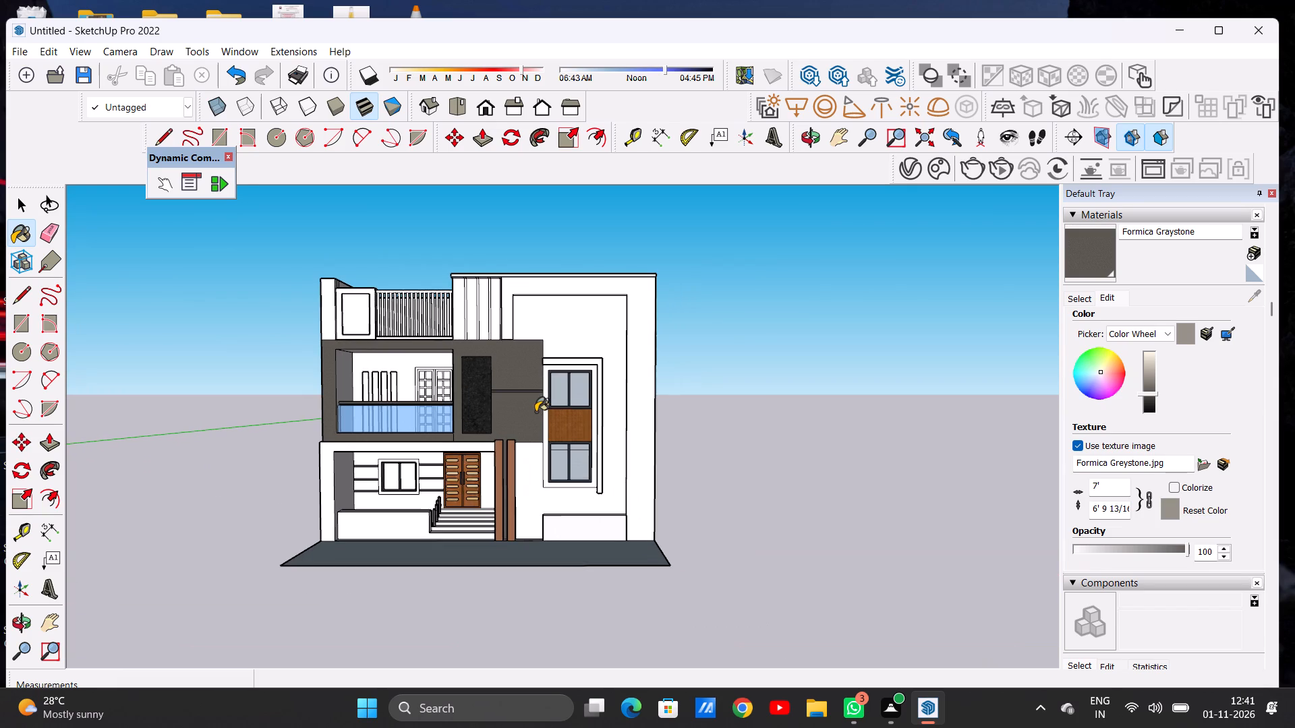
key(space)
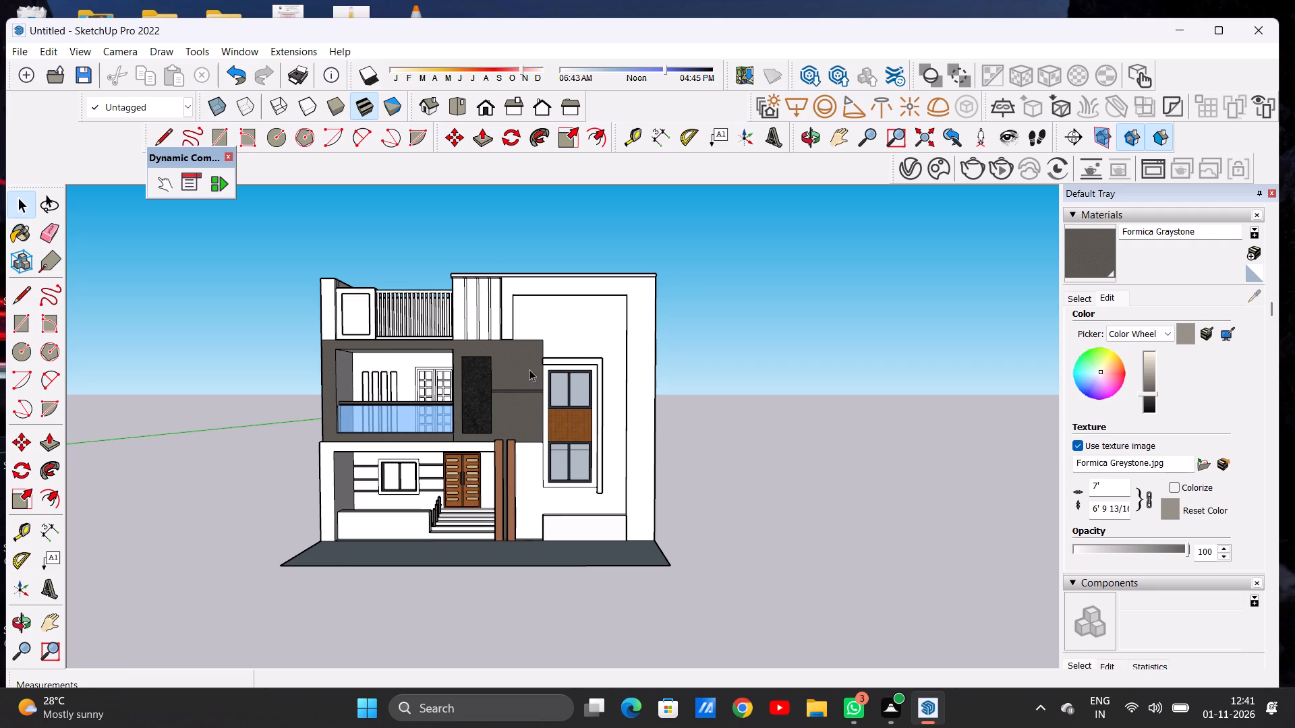
Draw a vertical line about 7' 6 1/2" long from the tall window surround's top to the upper edge of the recessed wall.
scroll(584, 327, up, 8)
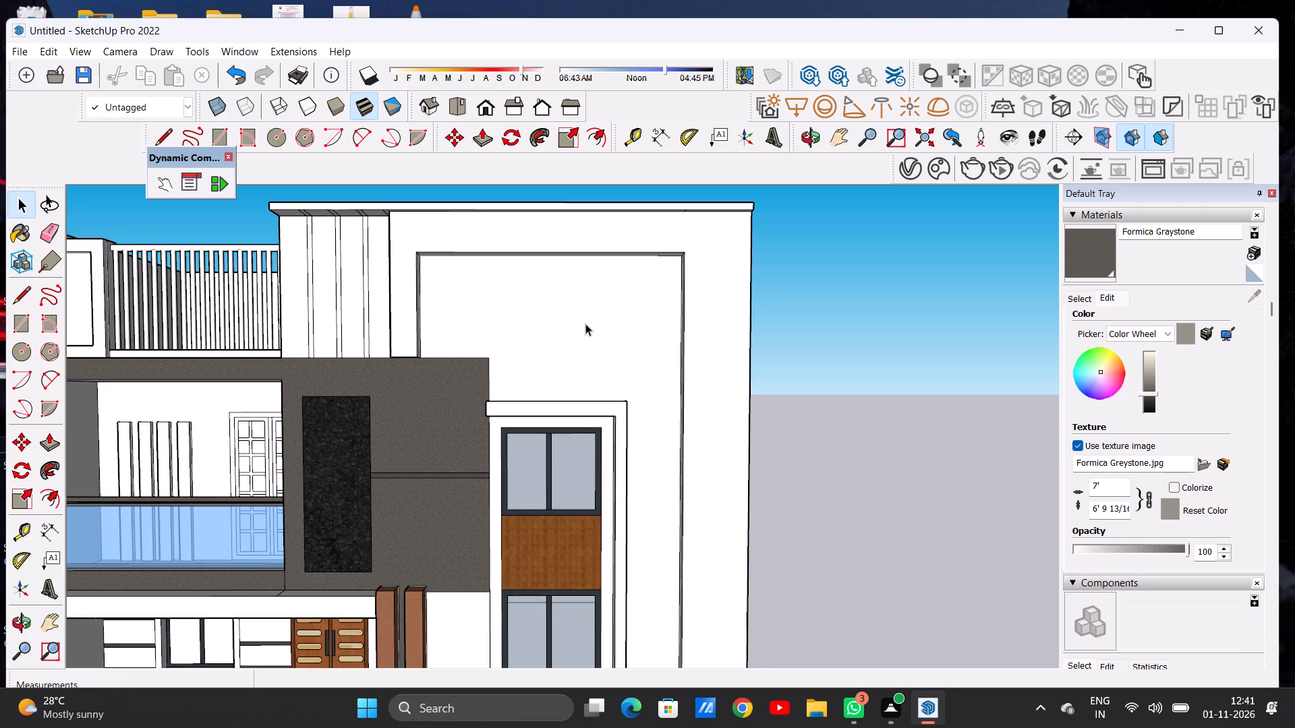
scroll(585, 324, up, 1)
middle_drag(559, 313, 556, 423)
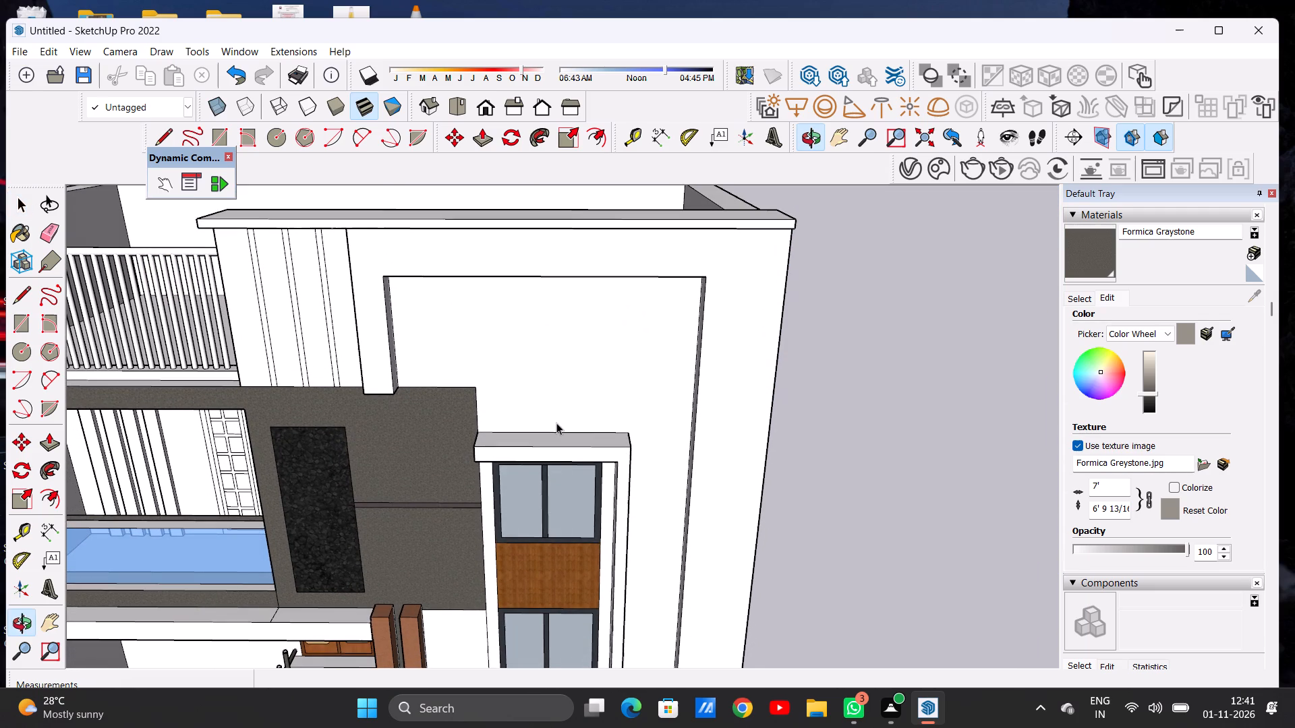
key(l)
middle_drag(544, 430, 528, 433)
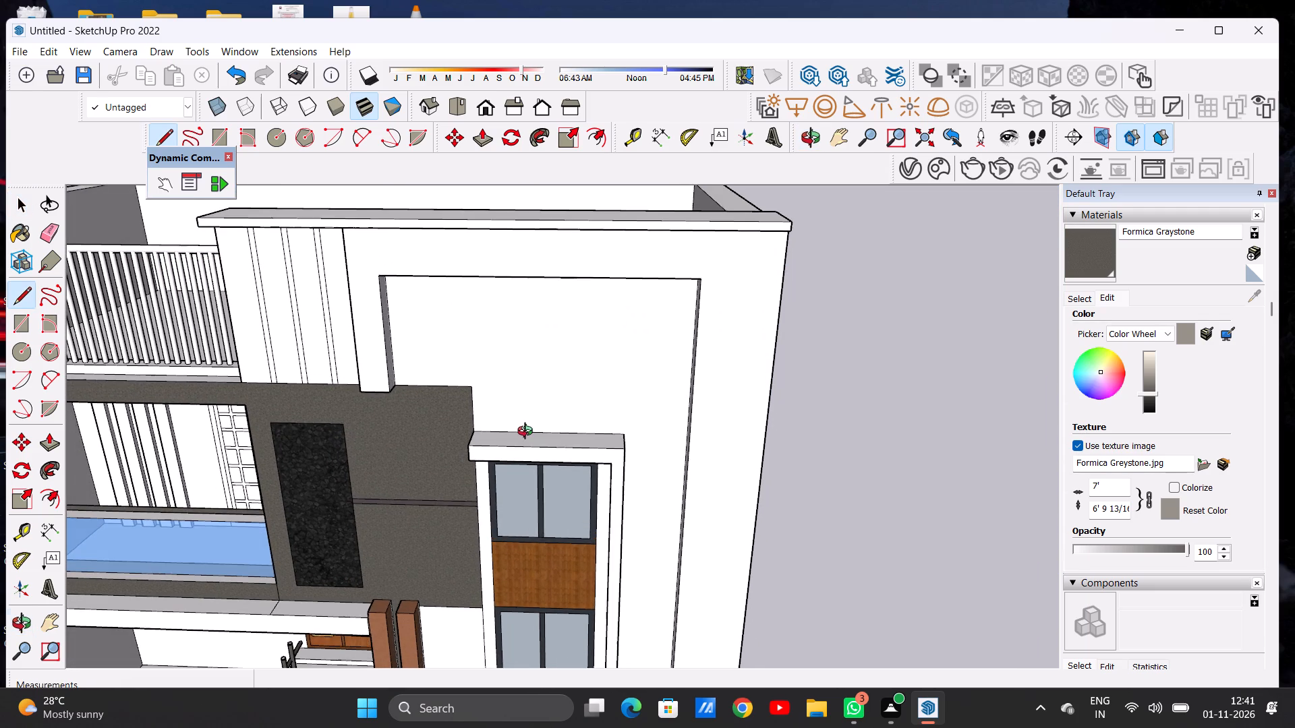
middle_drag(528, 433, 533, 439)
scroll(554, 428, up, 4)
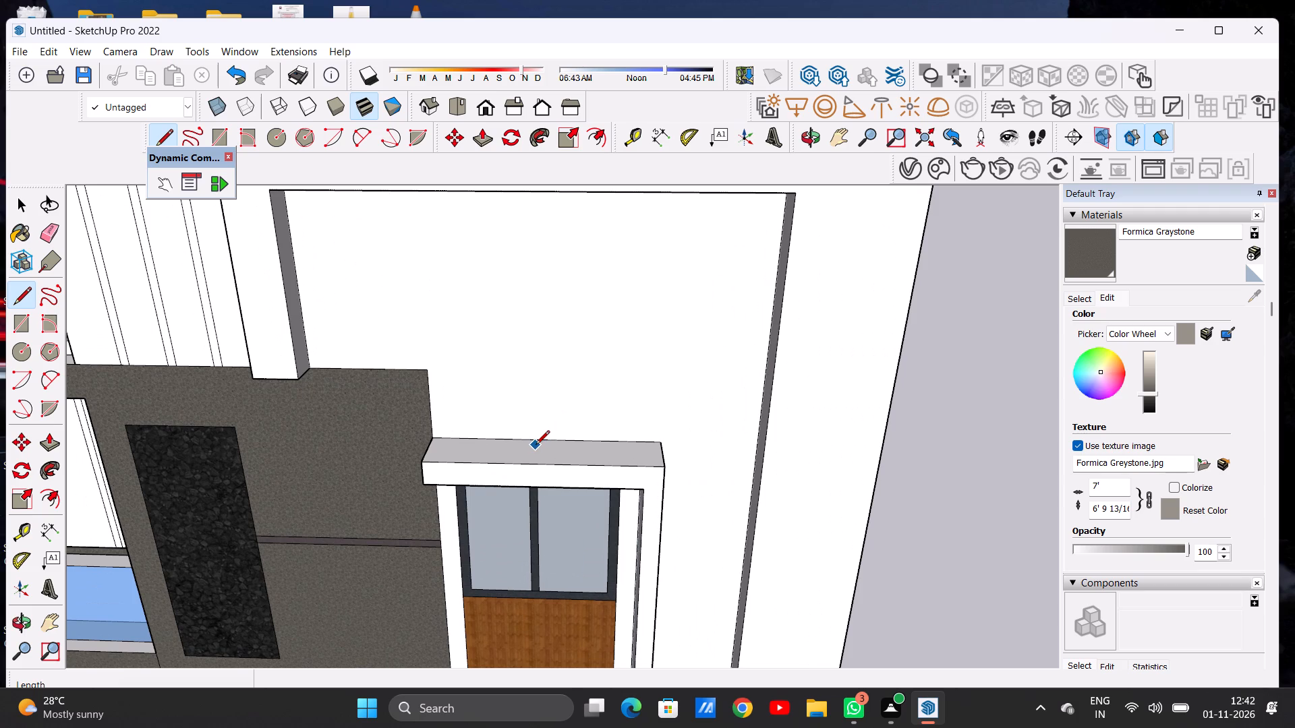
click(498, 437)
scroll(495, 388, down, 8)
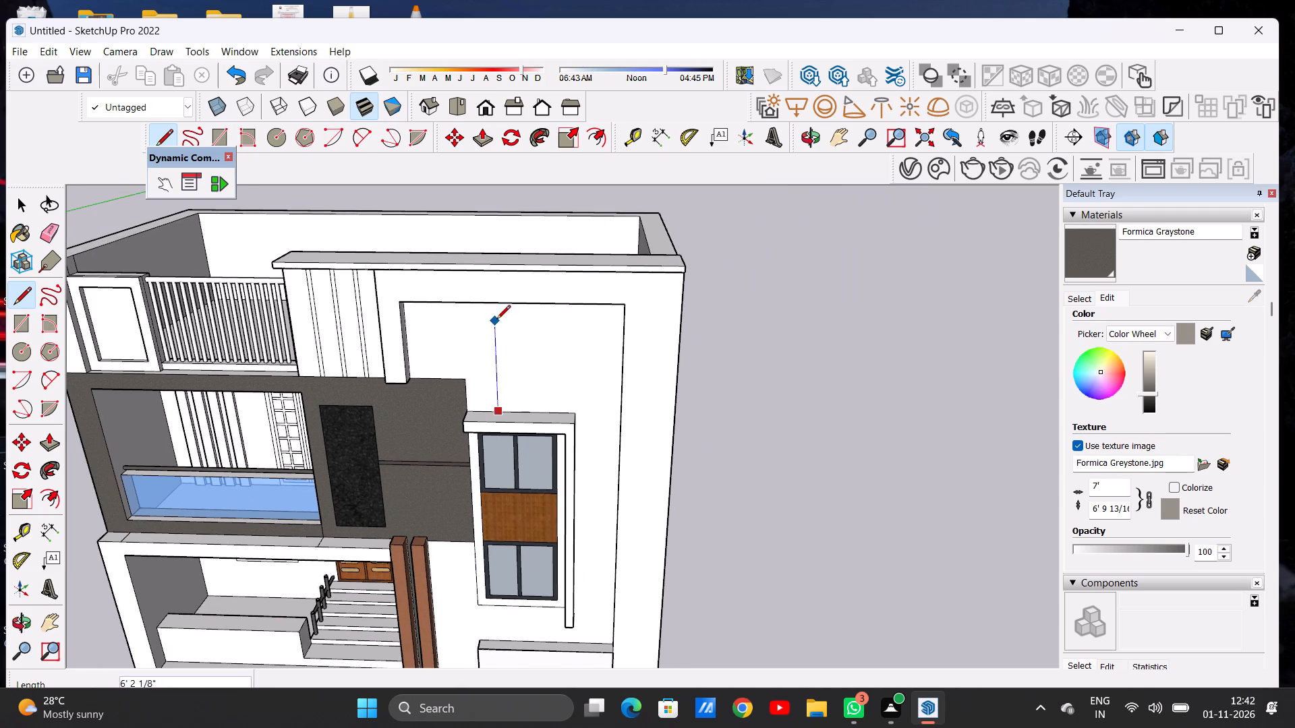
middle_drag(496, 320, 492, 223)
scroll(493, 270, up, 6)
middle_drag(492, 303, 511, 240)
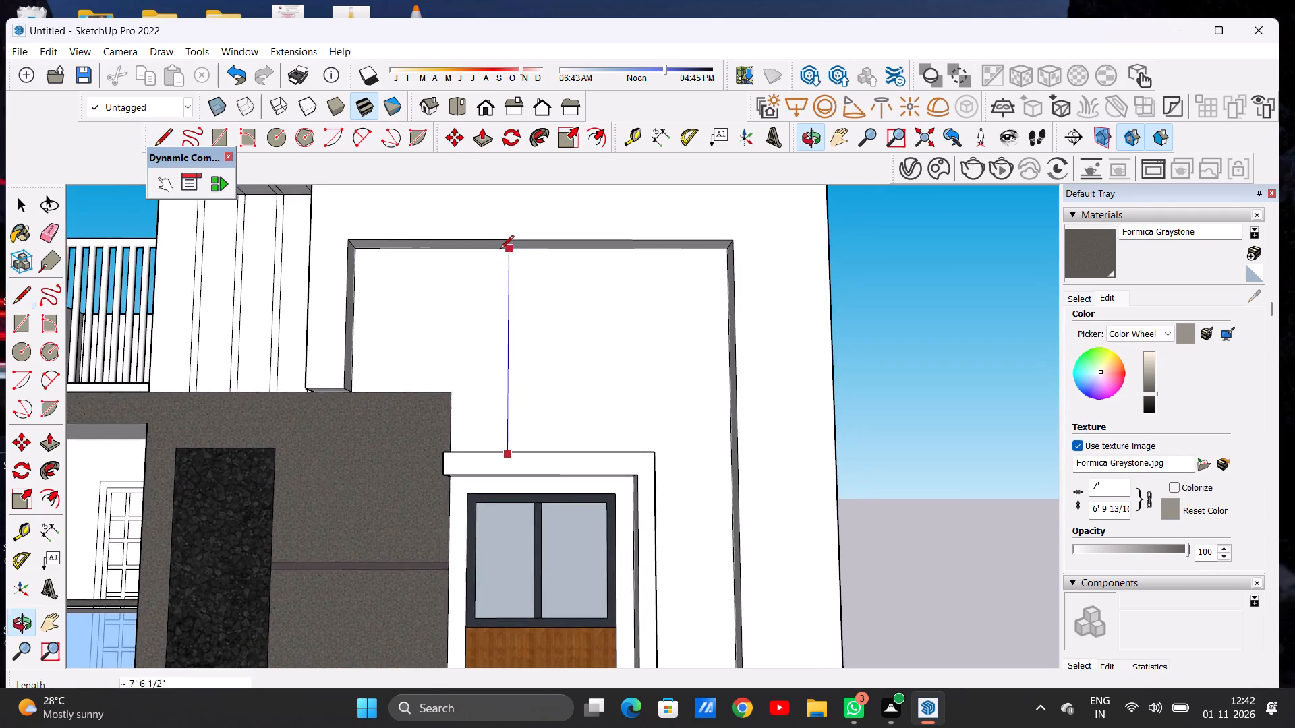
scroll(515, 261, up, 5)
click(501, 243)
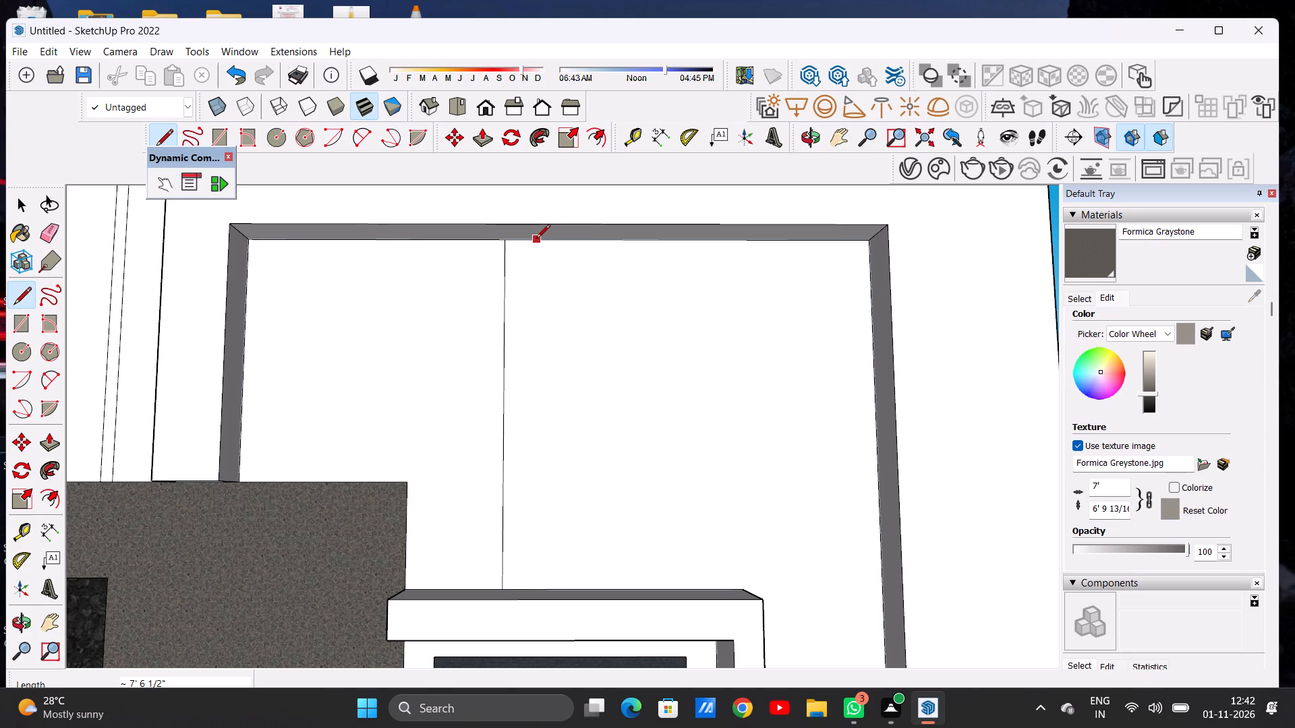
Draw a second parallel vertical line beside the first, down to the window surround's top, outlining a narrow strip.
click(536, 239)
middle_drag(531, 408, 531, 562)
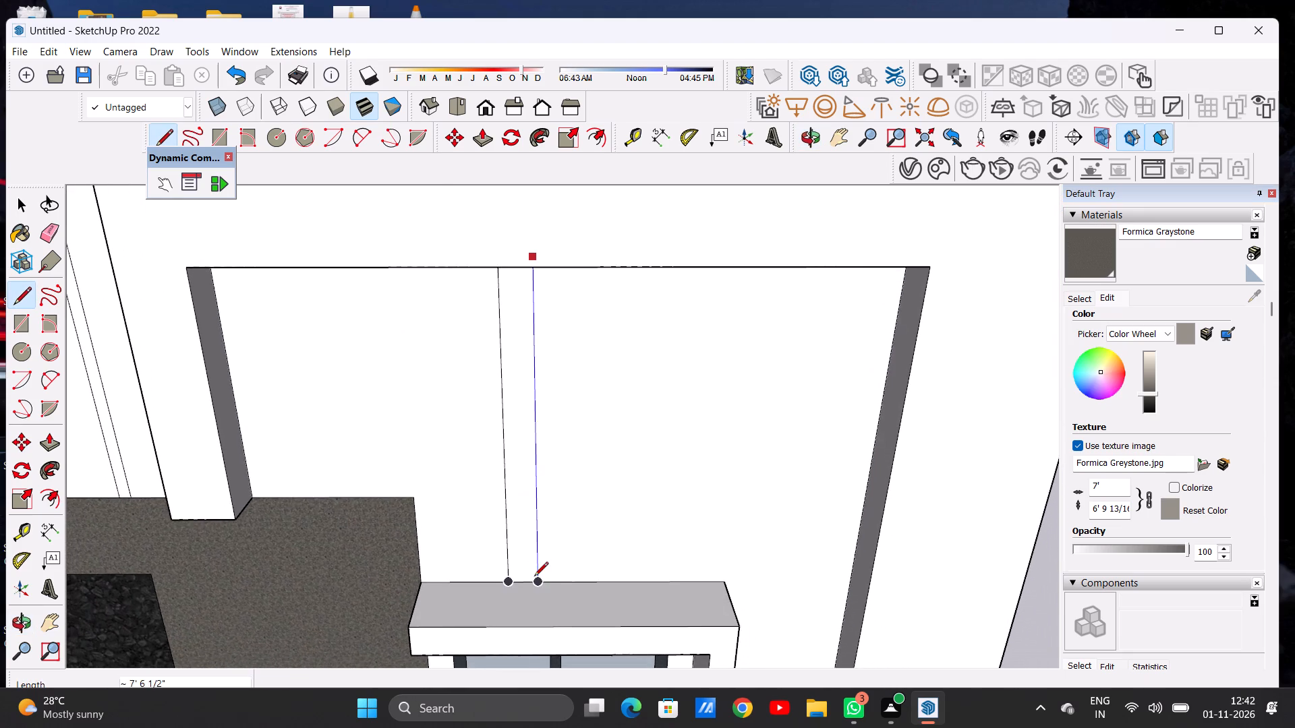
scroll(534, 577, up, 5)
click(540, 588)
key(space)
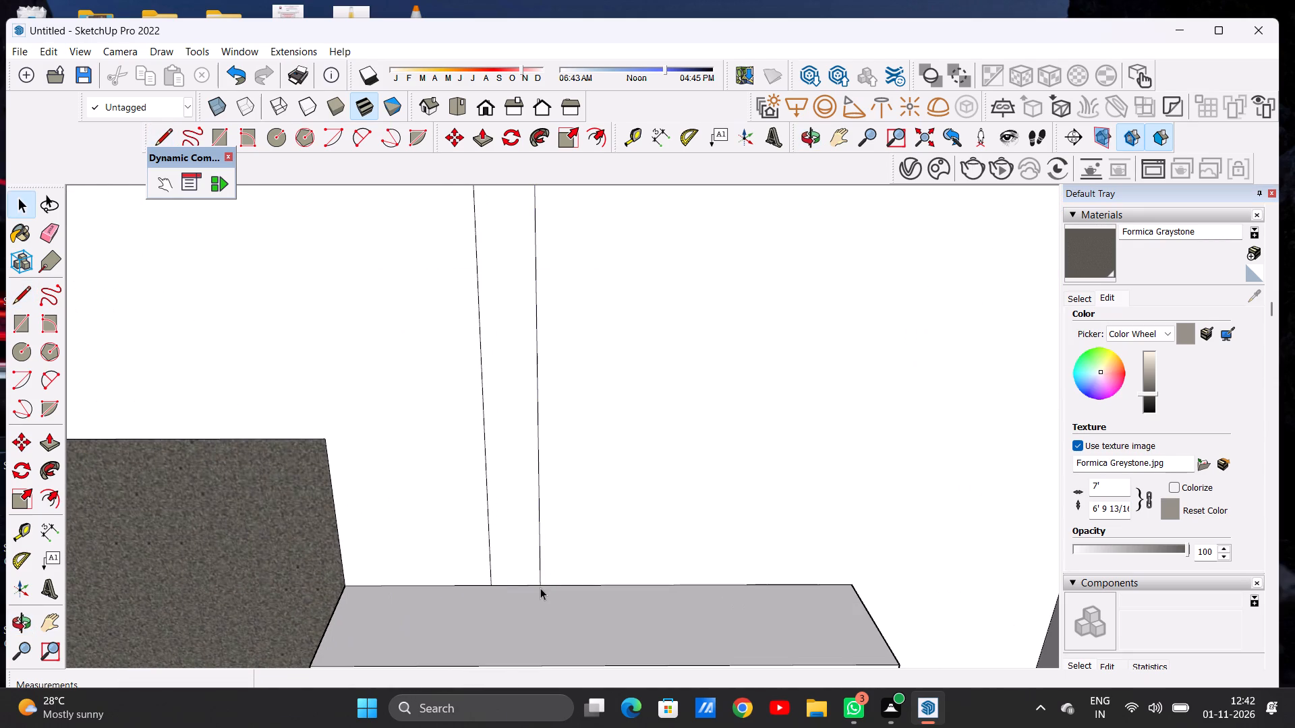
Copy the narrow vertical strip about 1' 8 13/16" sideways along the window surround's top, towards the recess's outer side.
scroll(492, 514, down, 16)
middle_drag(461, 526, 461, 429)
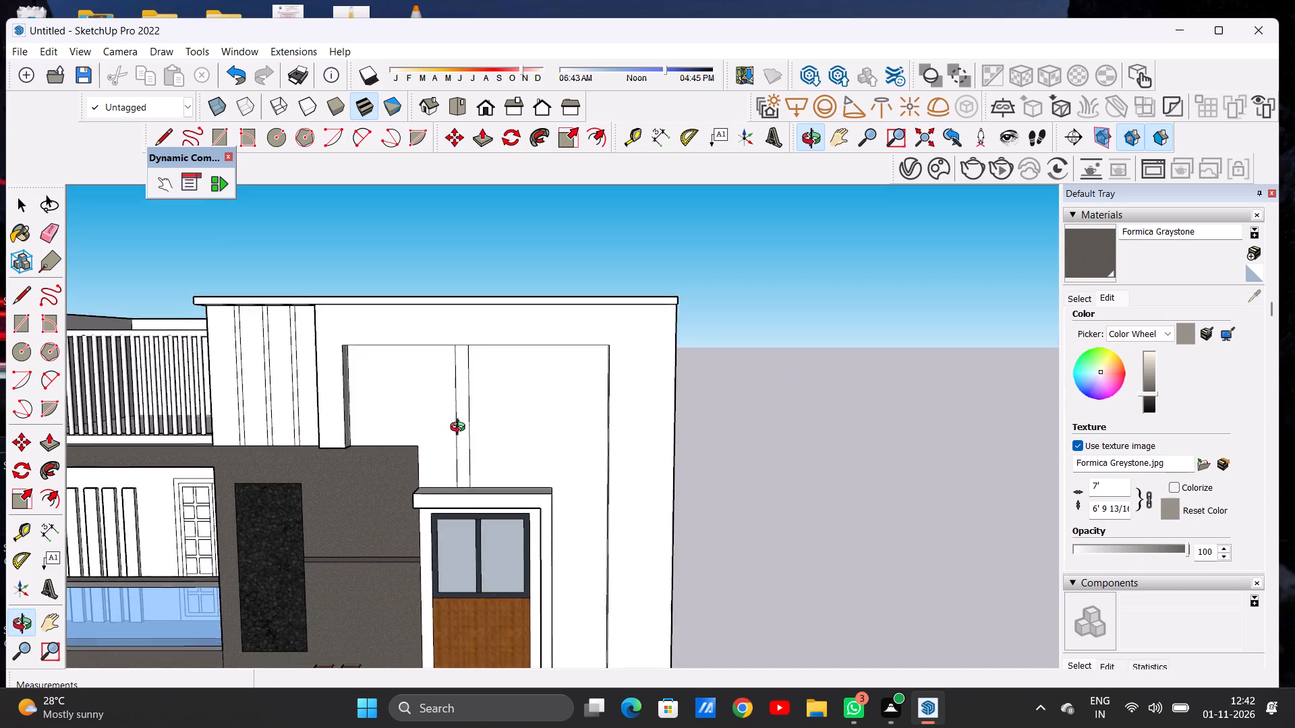
middle_drag(461, 429, 441, 427)
scroll(466, 466, up, 3)
scroll(466, 470, down, 1)
scroll(461, 474, up, 3)
double_click(455, 479)
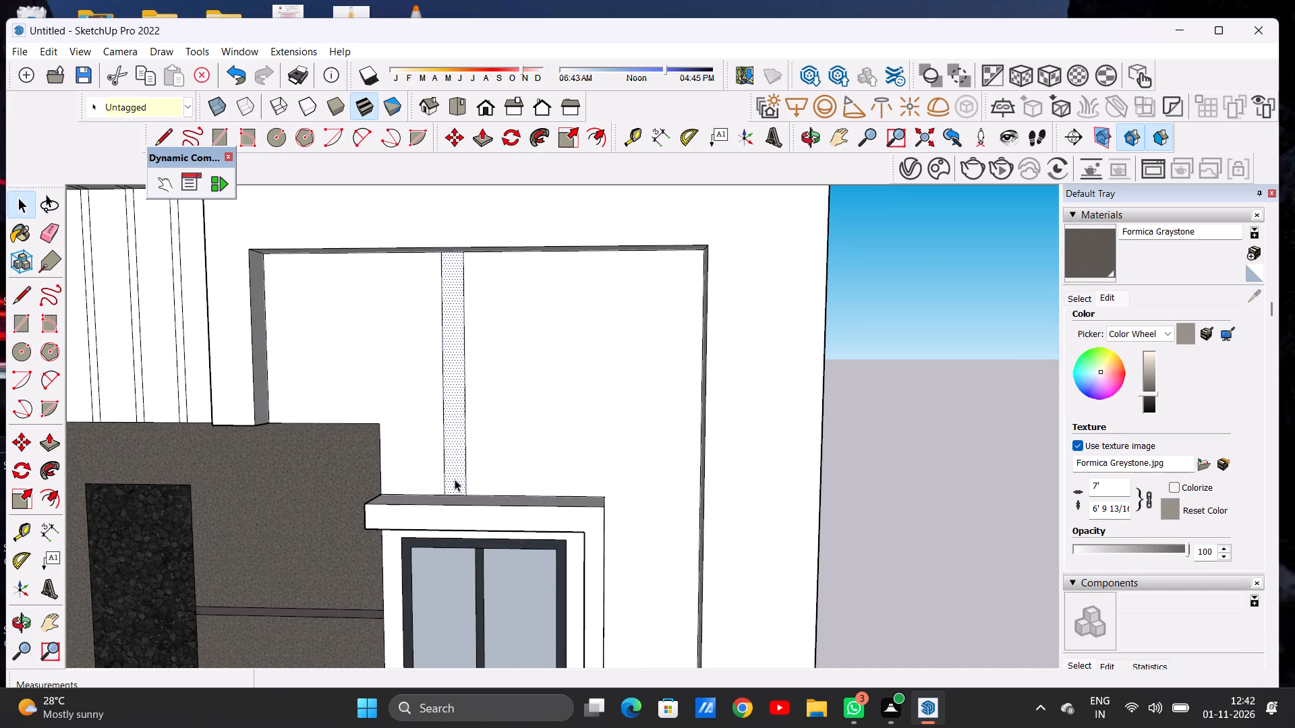
key(m)
middle_drag(488, 477, 491, 511)
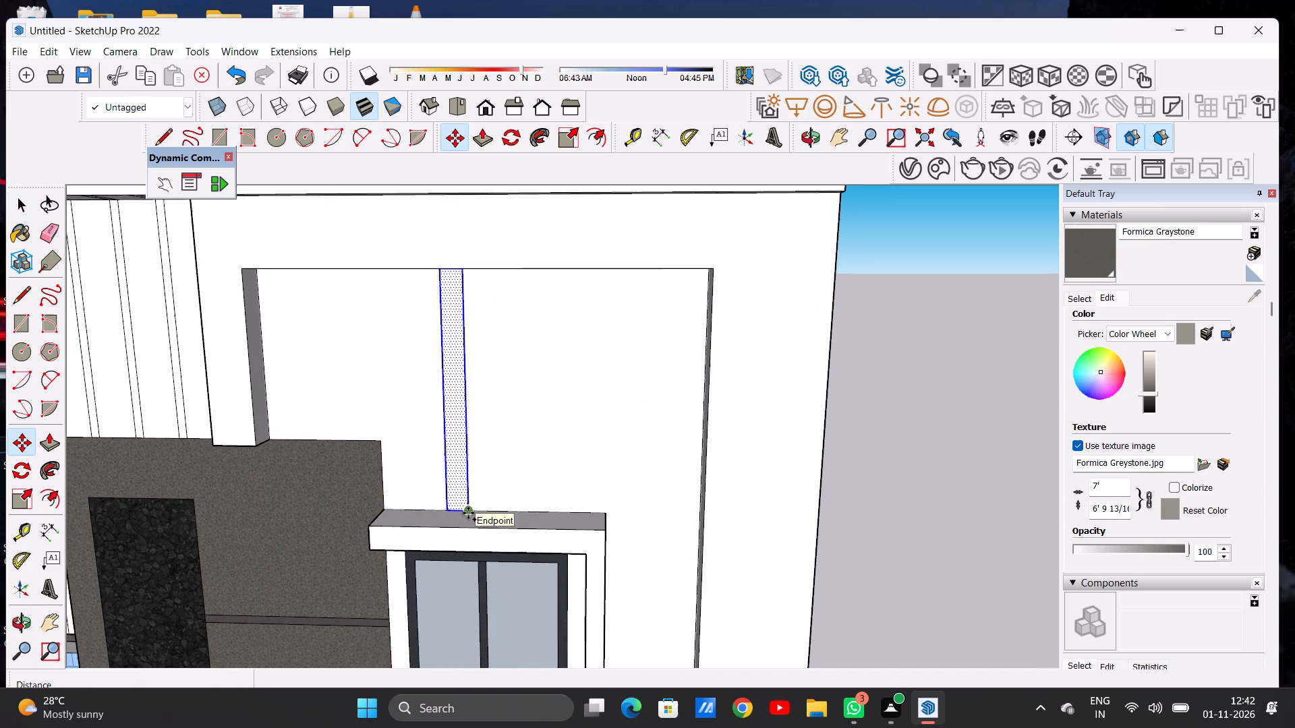
click(468, 513)
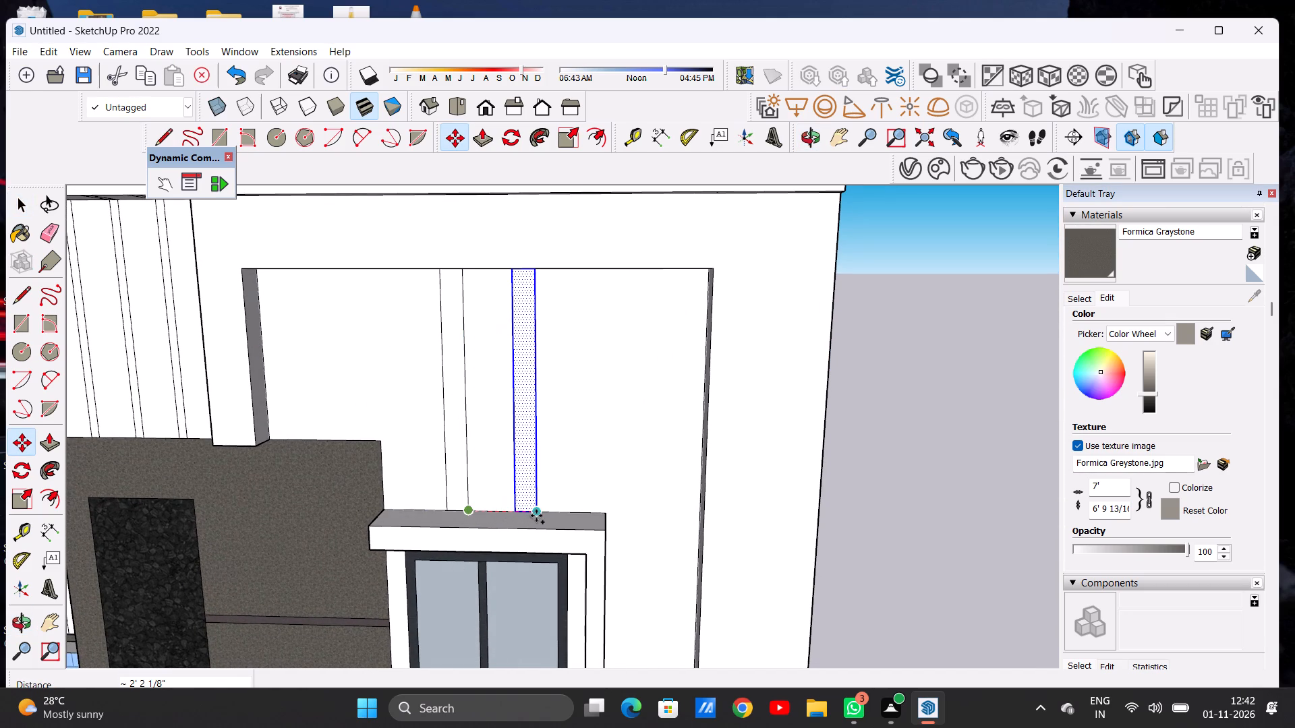
click(523, 512)
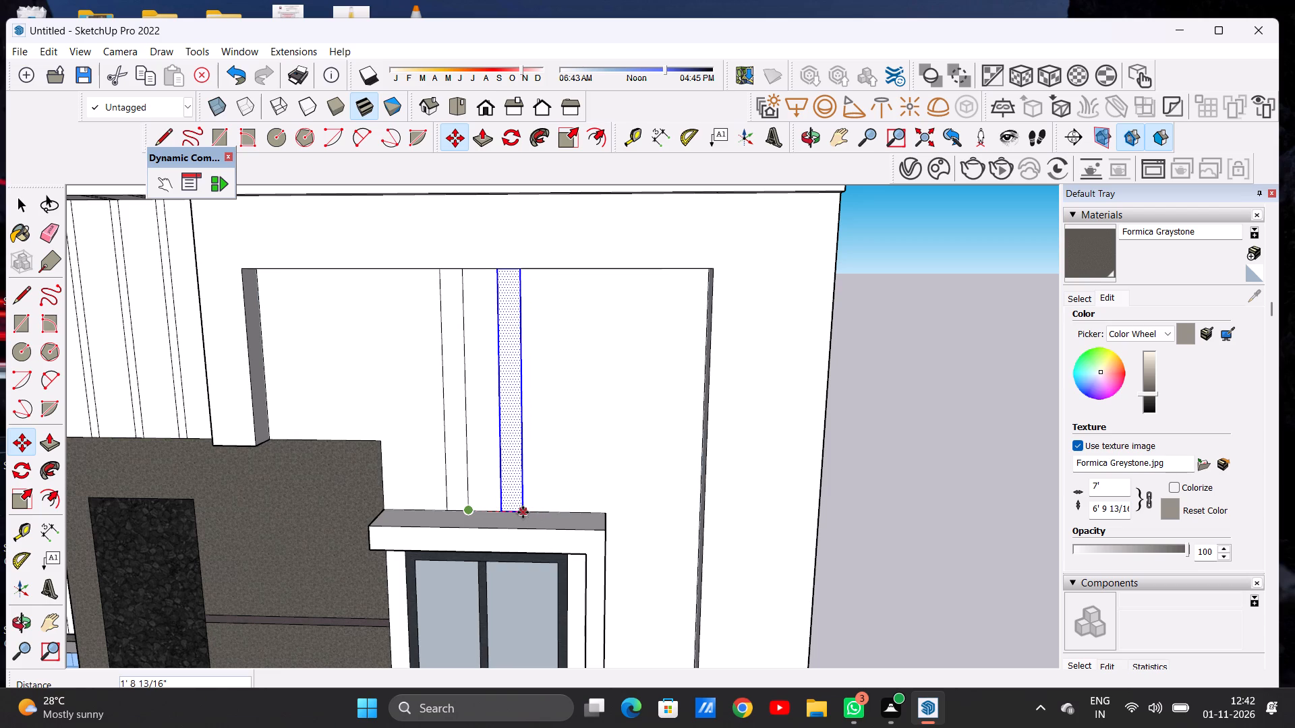
key(space)
Deselect the copied strip and examine both vertical strips above the window within the whole front elevation.
scroll(548, 447, down, 2)
scroll(548, 447, up, 1)
scroll(548, 447, down, 3)
scroll(548, 447, up, 1)
scroll(548, 447, down, 3)
scroll(546, 434, up, 1)
scroll(546, 434, down, 3)
scroll(556, 434, up, 1)
scroll(566, 434, down, 1)
click(784, 393)
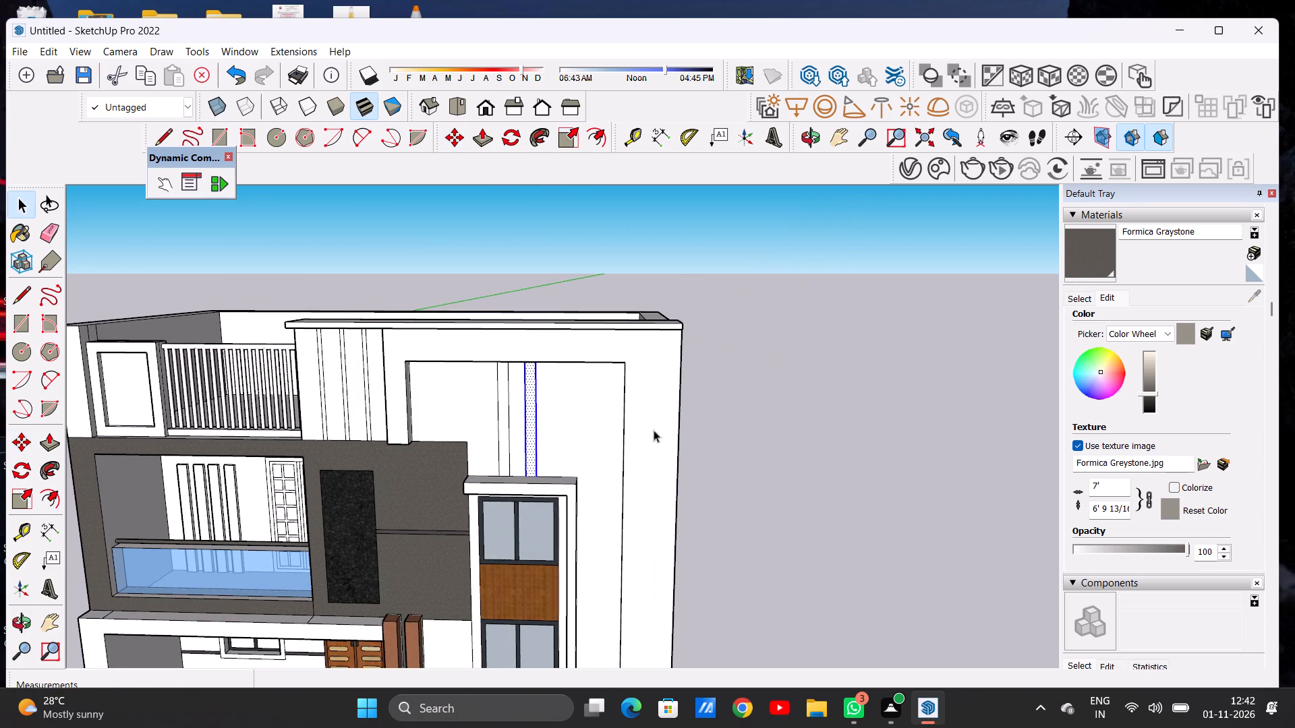
middle_drag(550, 485, 561, 415)
middle_drag(561, 415, 563, 430)
middle_drag(563, 430, 563, 439)
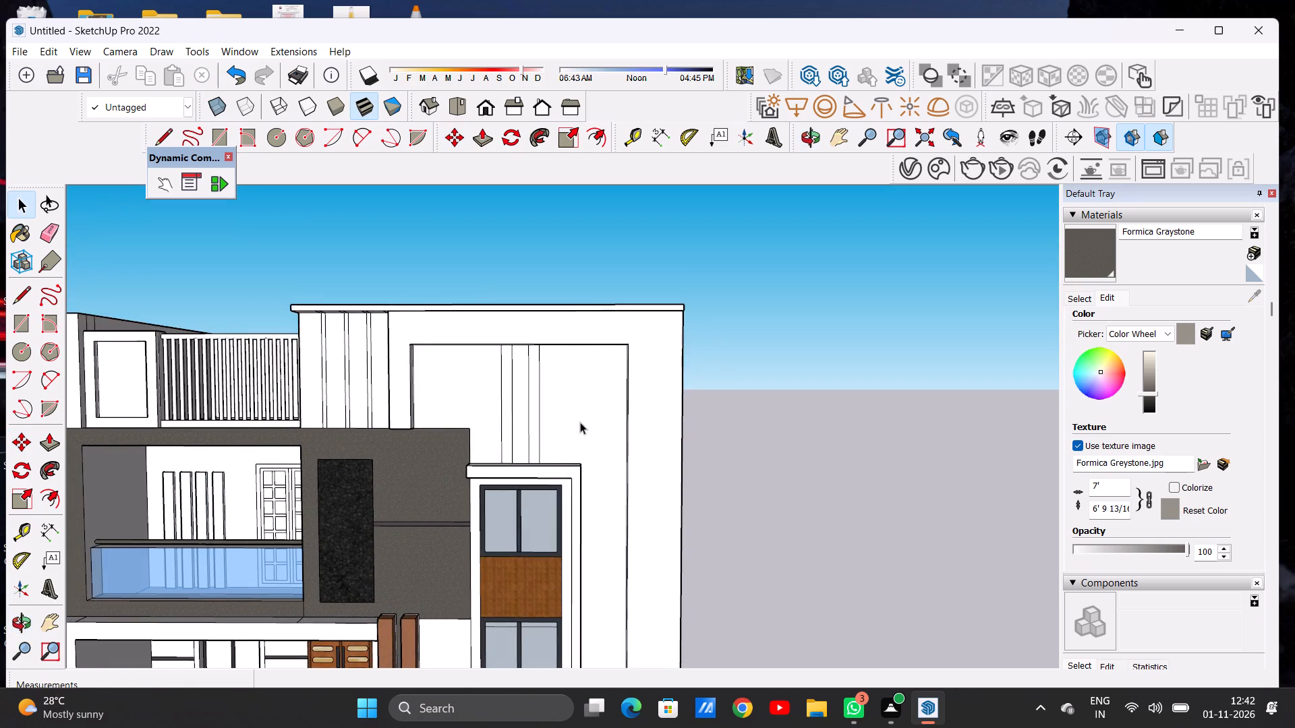
scroll(577, 417, down, 12)
scroll(549, 462, up, 12)
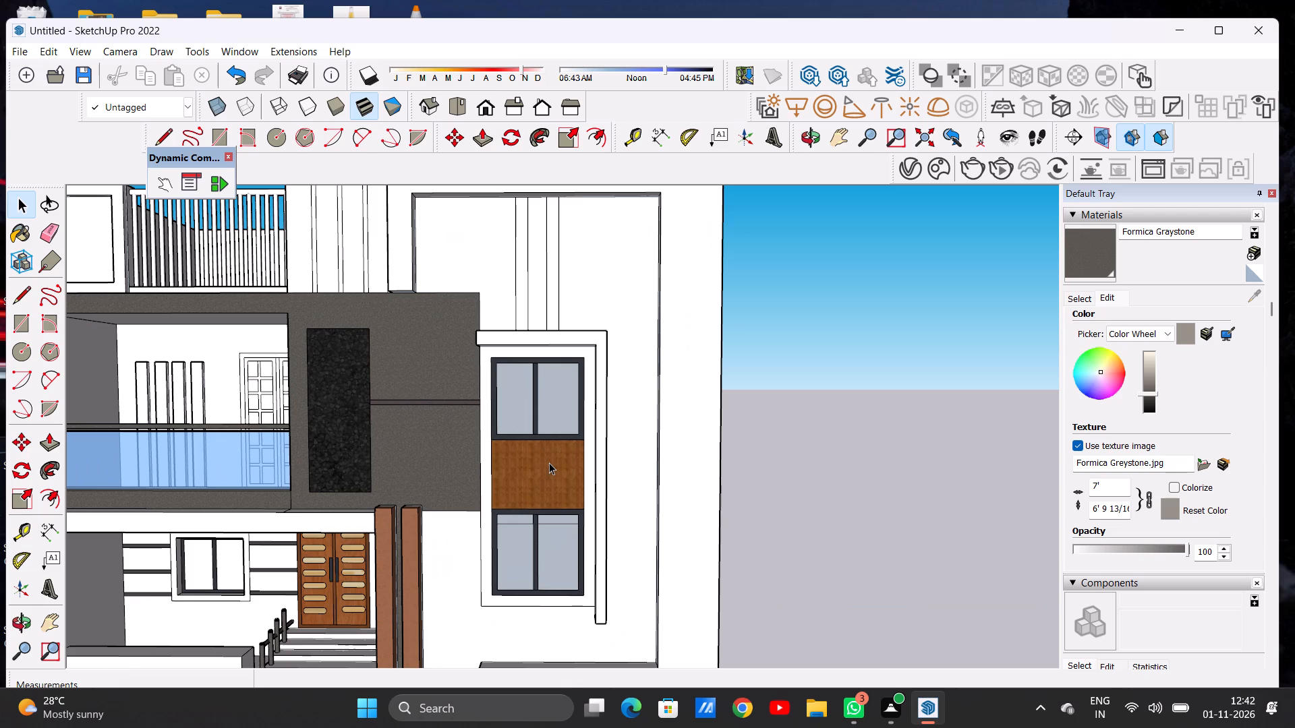
scroll(557, 460, down, 4)
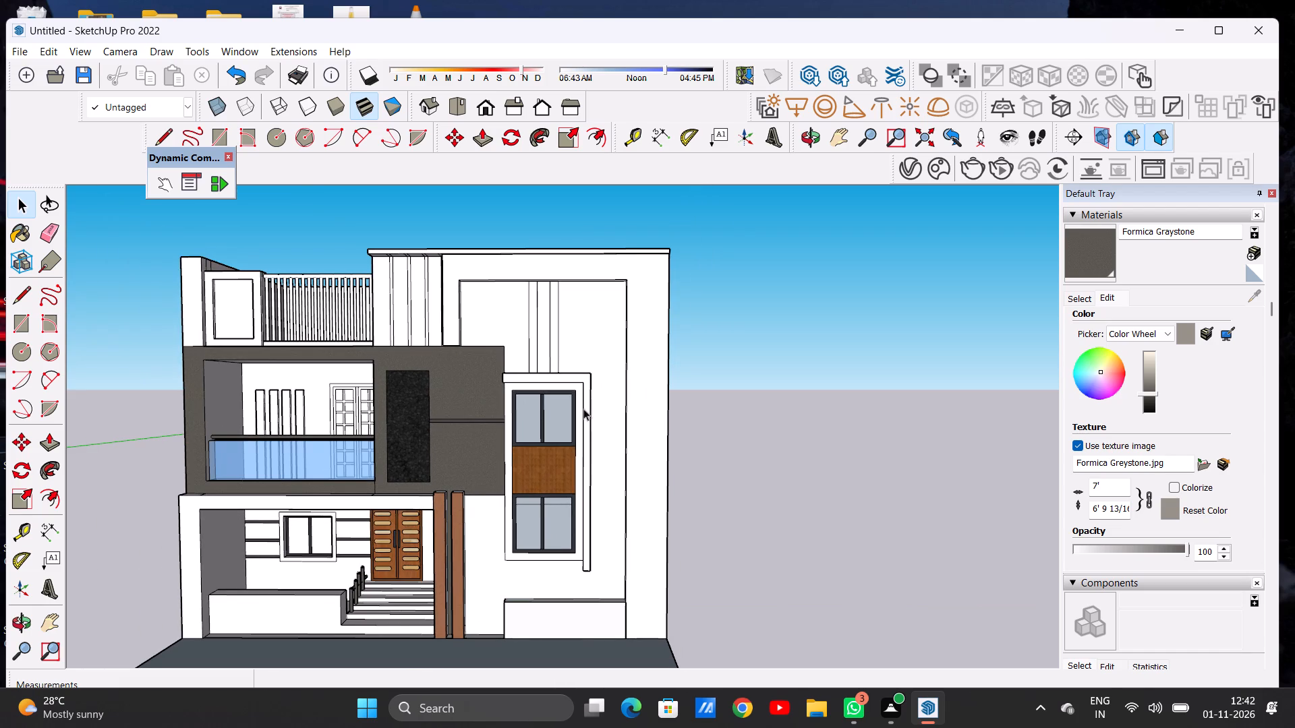
Paint the recessed wall areas on both outer sides of the vertical strips with Cladding Siding Tan from Brick, Cladding and Siding.
scroll(558, 328, up, 7)
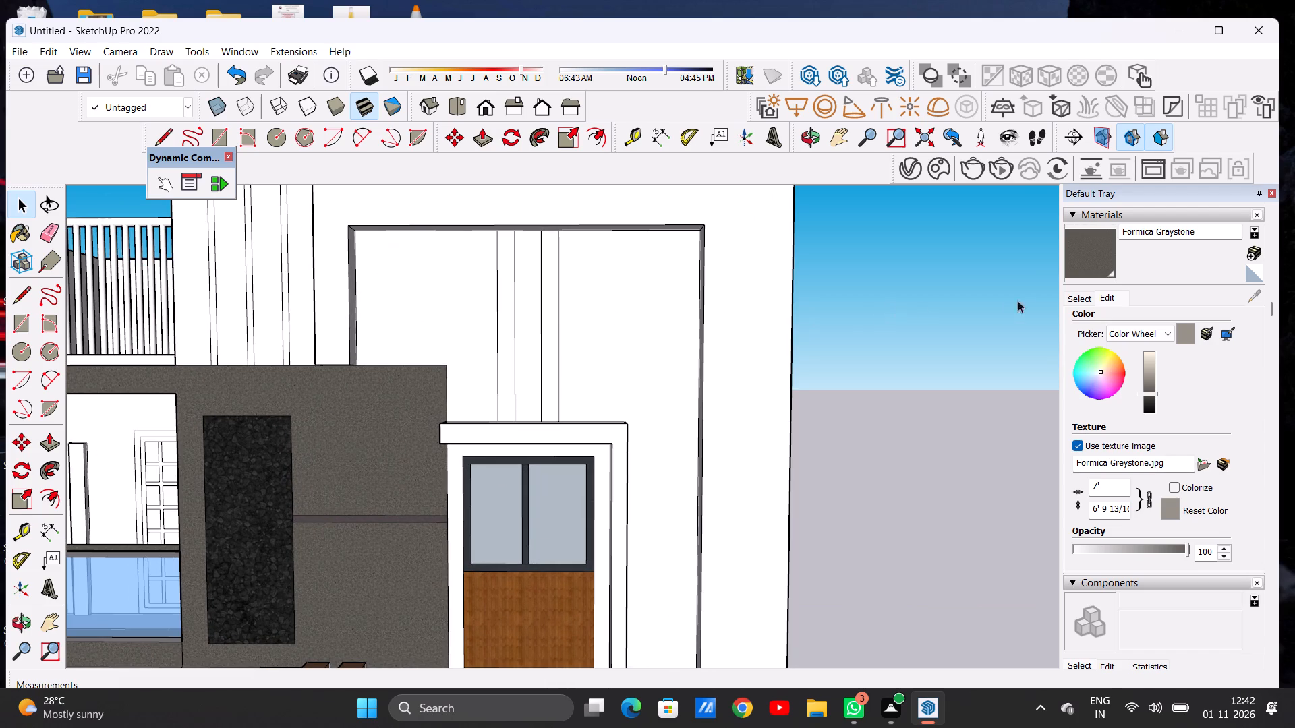
click(1078, 295)
click(1154, 319)
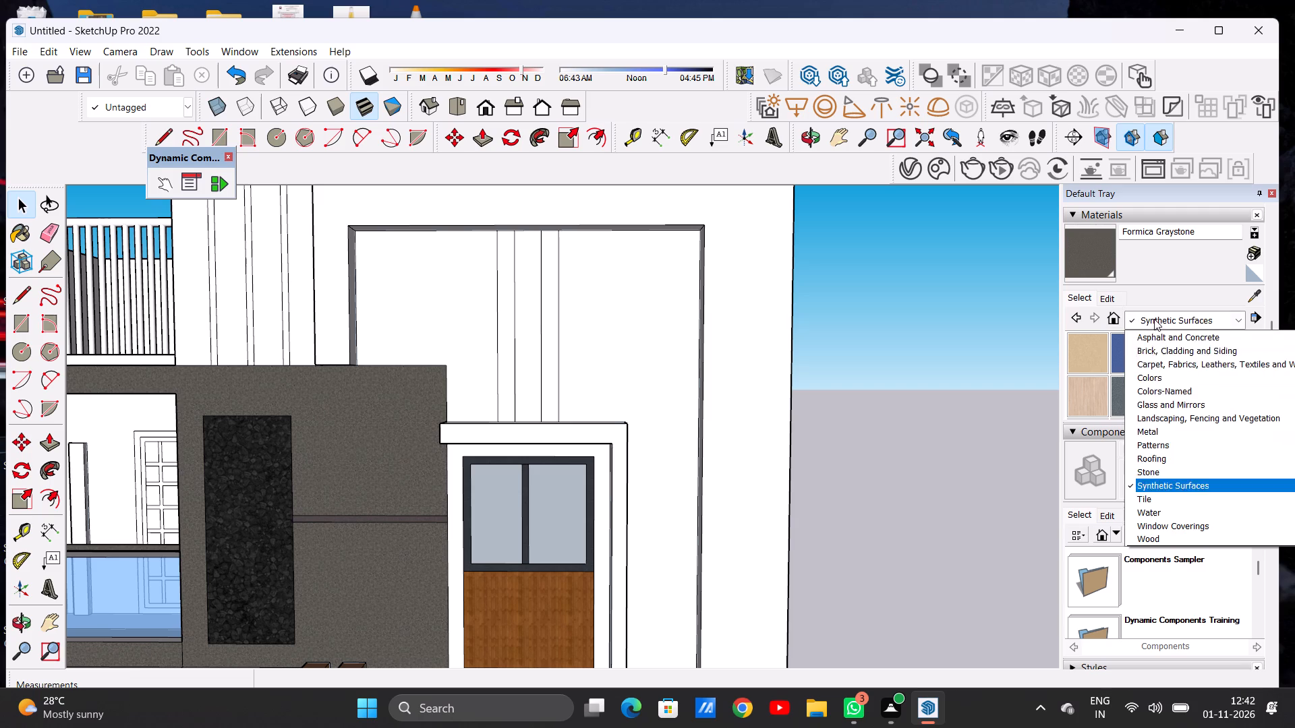
click(1169, 522)
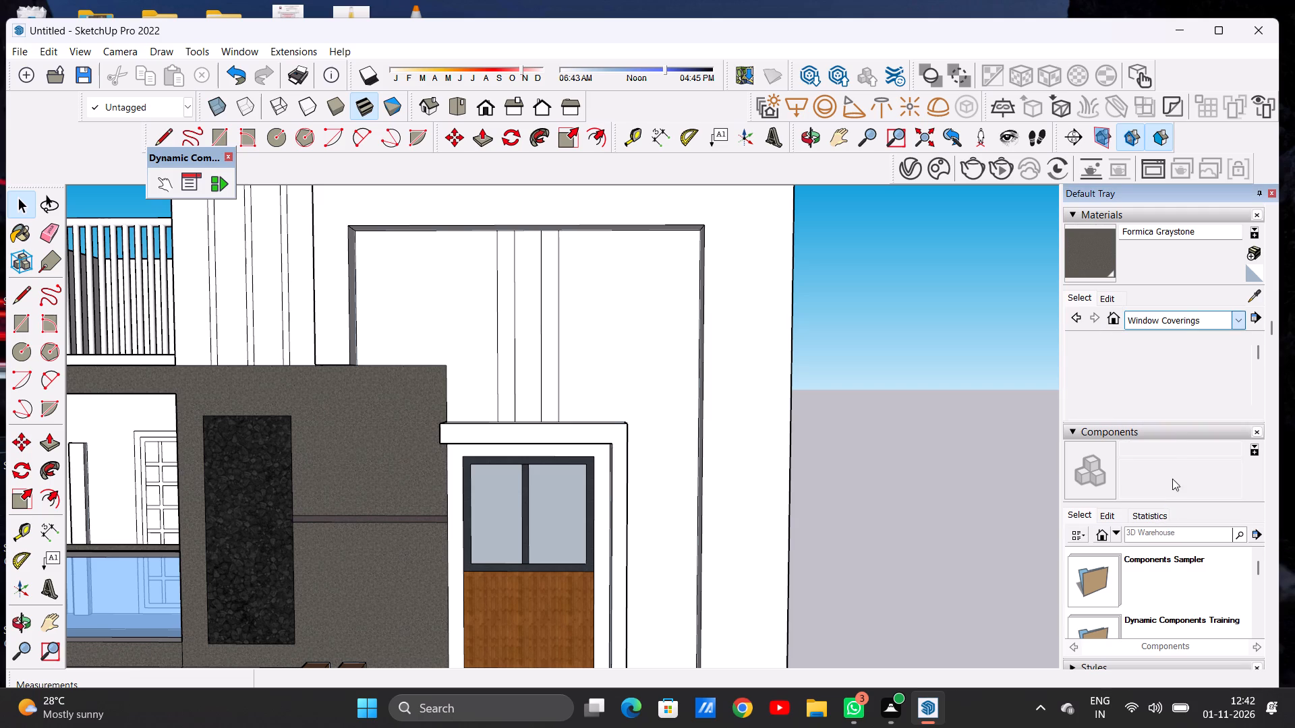
scroll(1173, 388, down, 1)
scroll(1173, 388, up, 1)
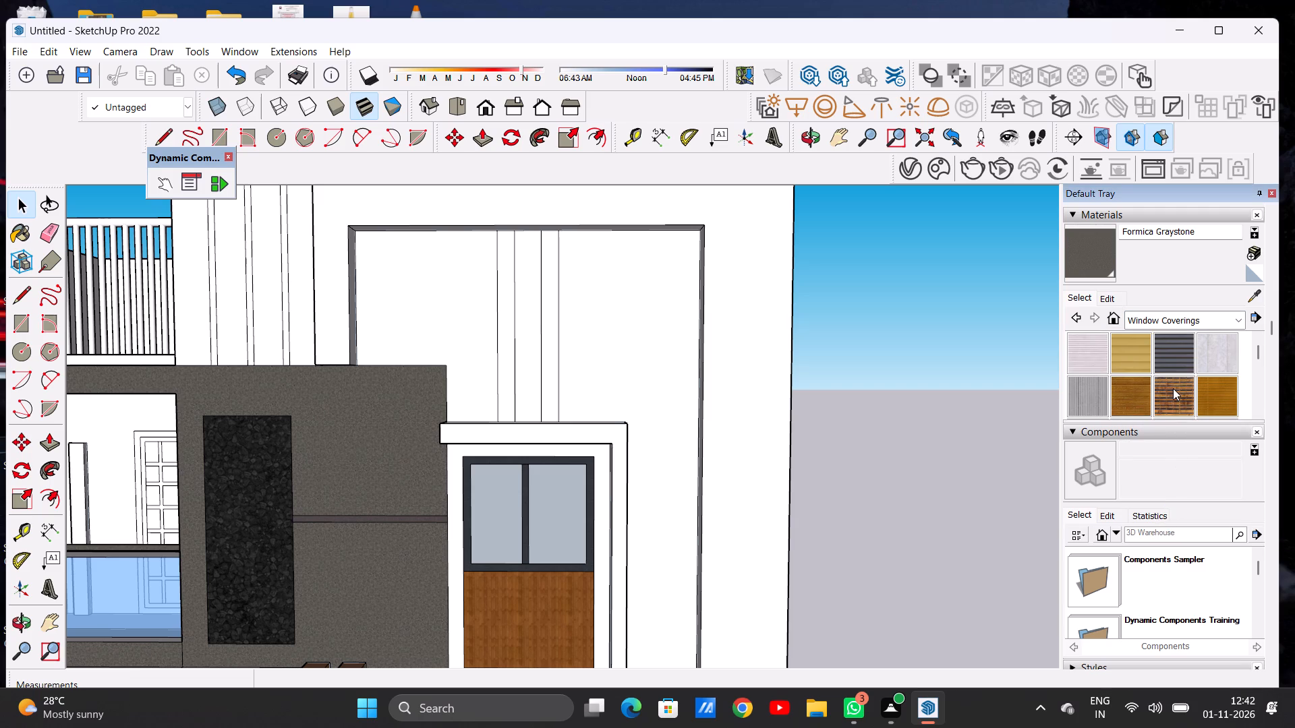
click(1145, 320)
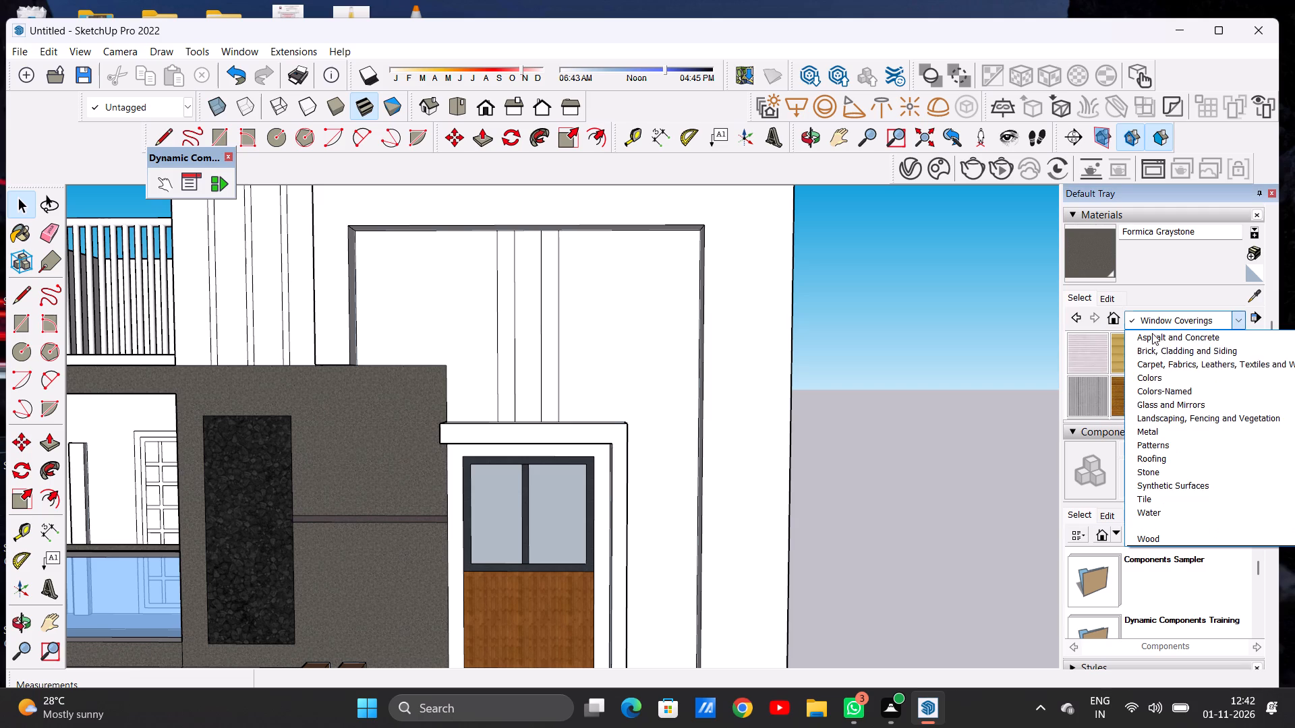
click(1161, 353)
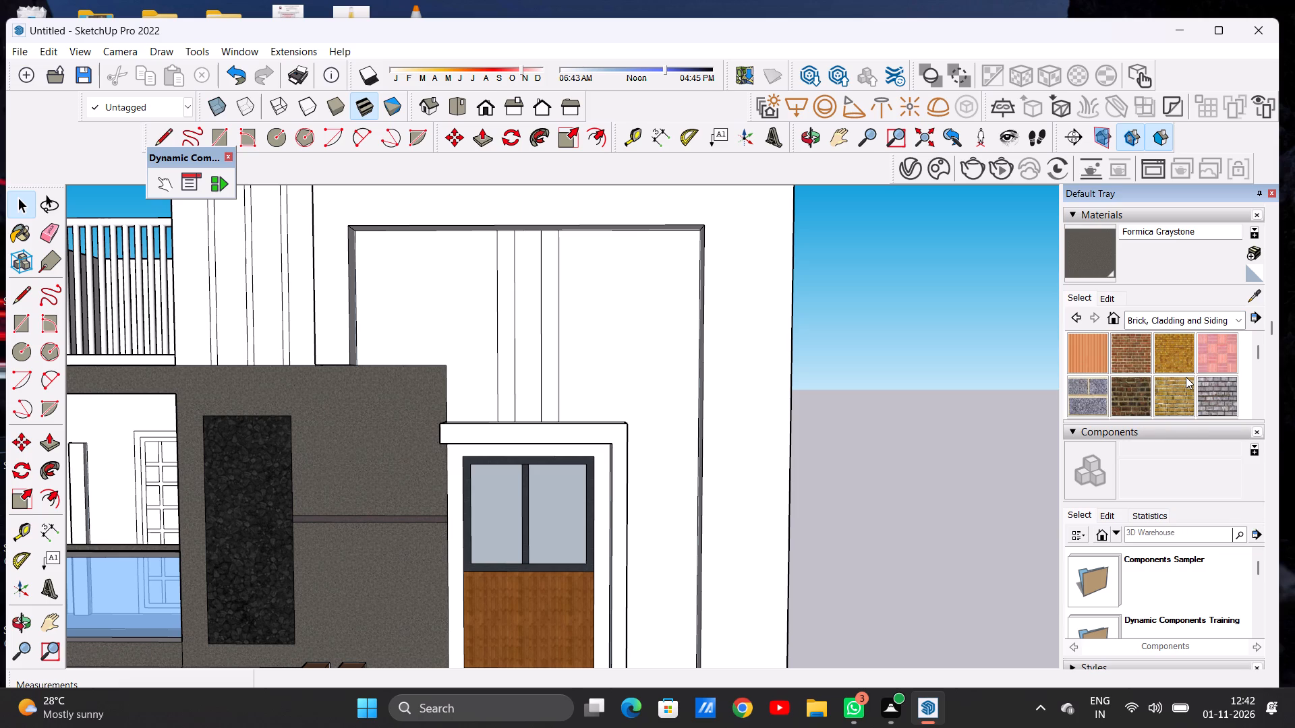
scroll(1186, 377, down, 1)
click(1134, 359)
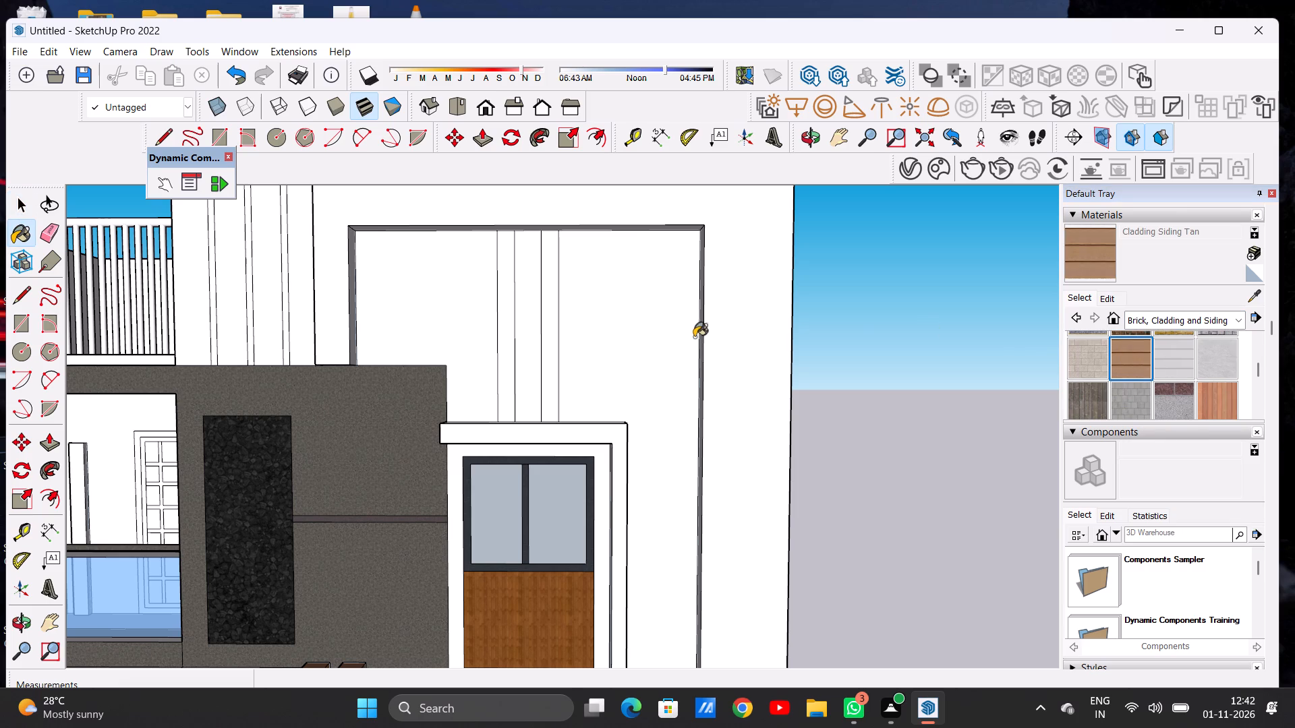
click(654, 337)
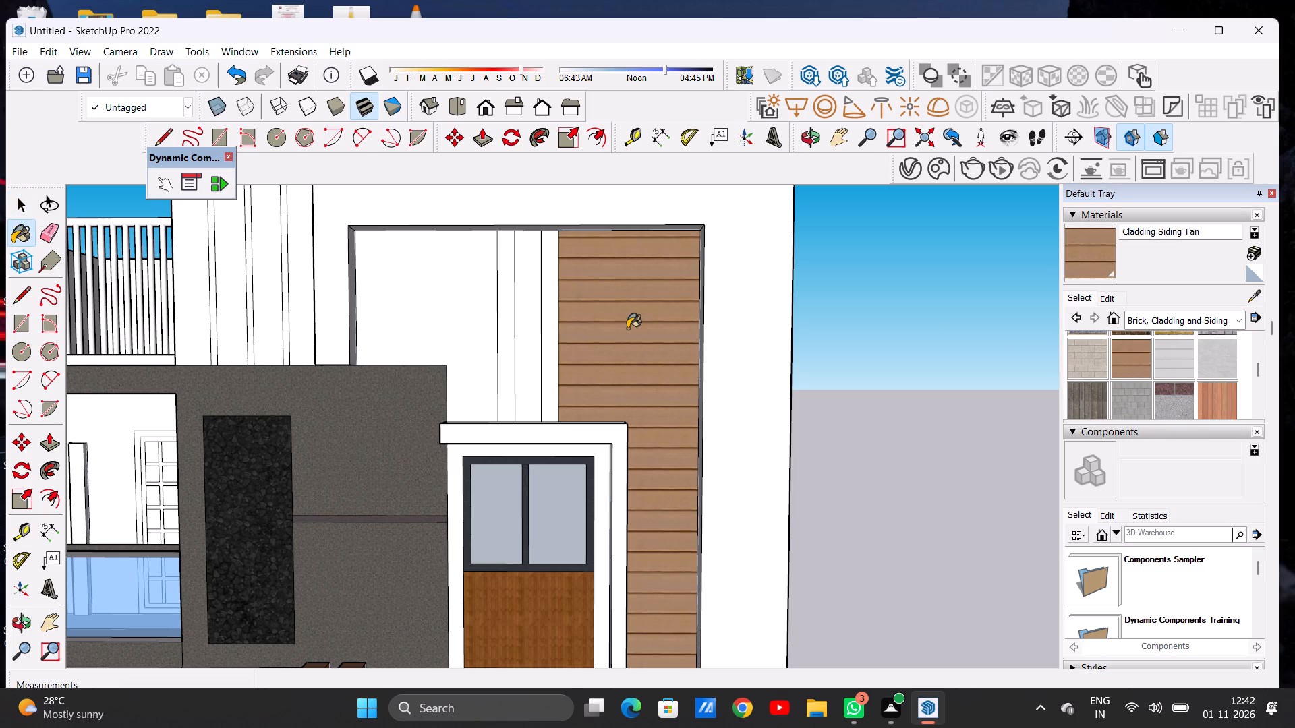
click(469, 315)
Paint the wall gap between the two vertical strips with Cladding Siding Tan, leaving both strips white.
scroll(496, 381, up, 7)
click(509, 368)
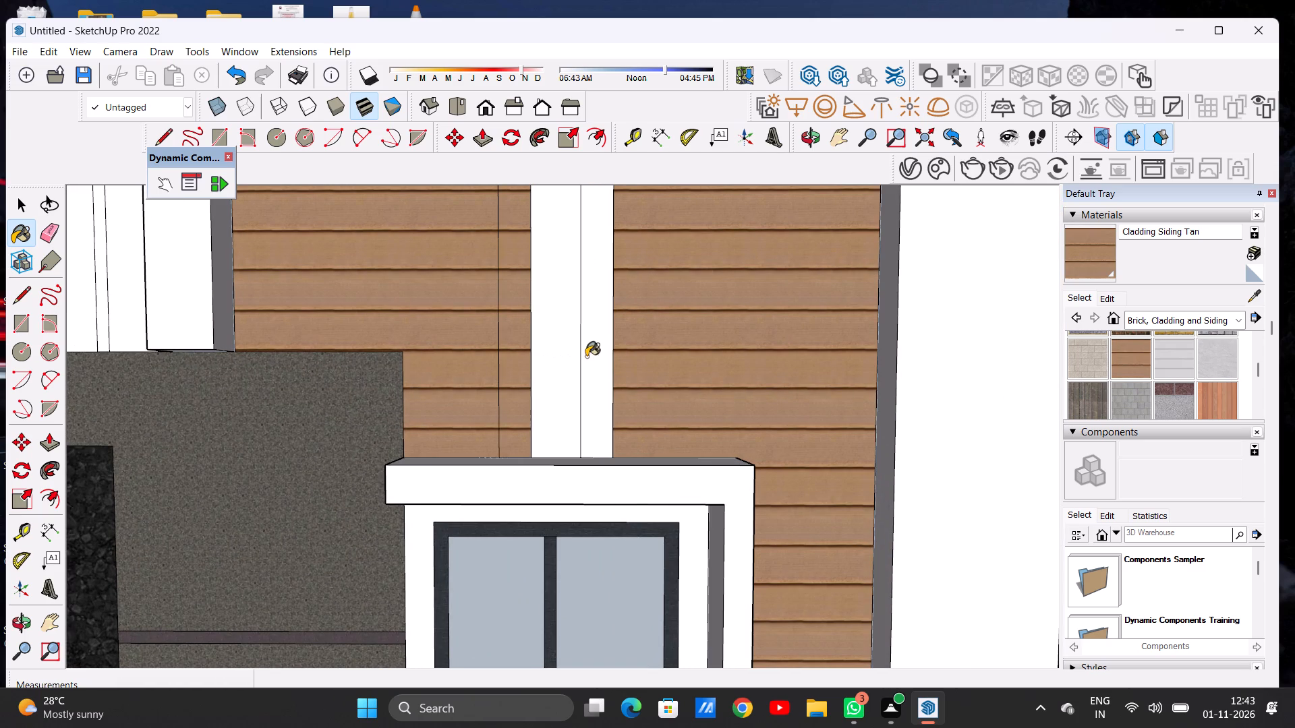
key(ctrl+z)
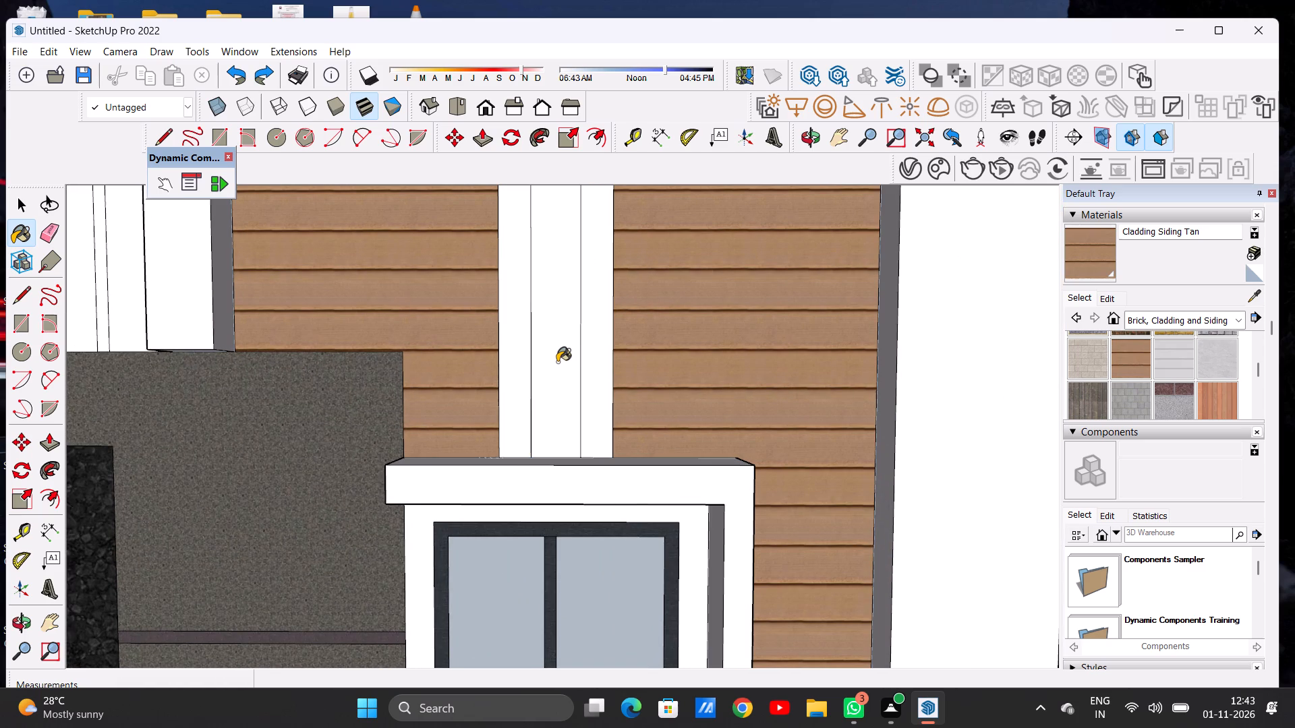
click(557, 362)
scroll(562, 369, down, 14)
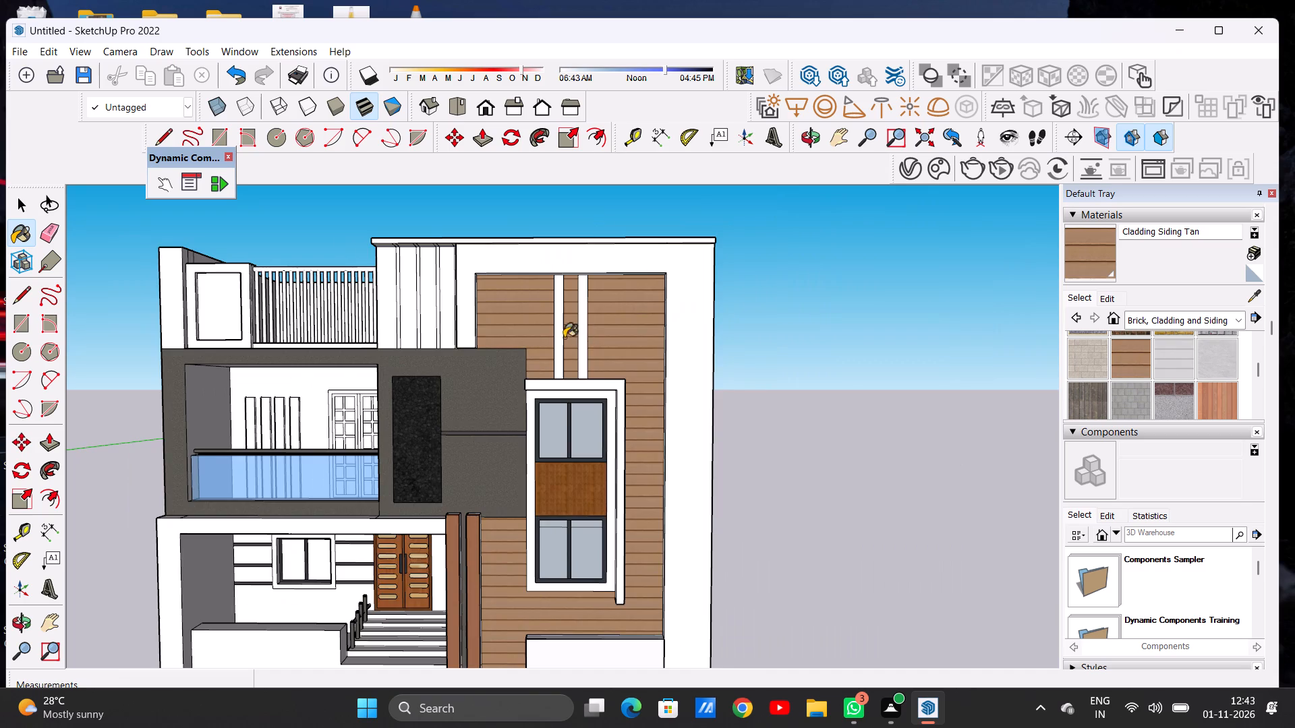
scroll(564, 338, down, 5)
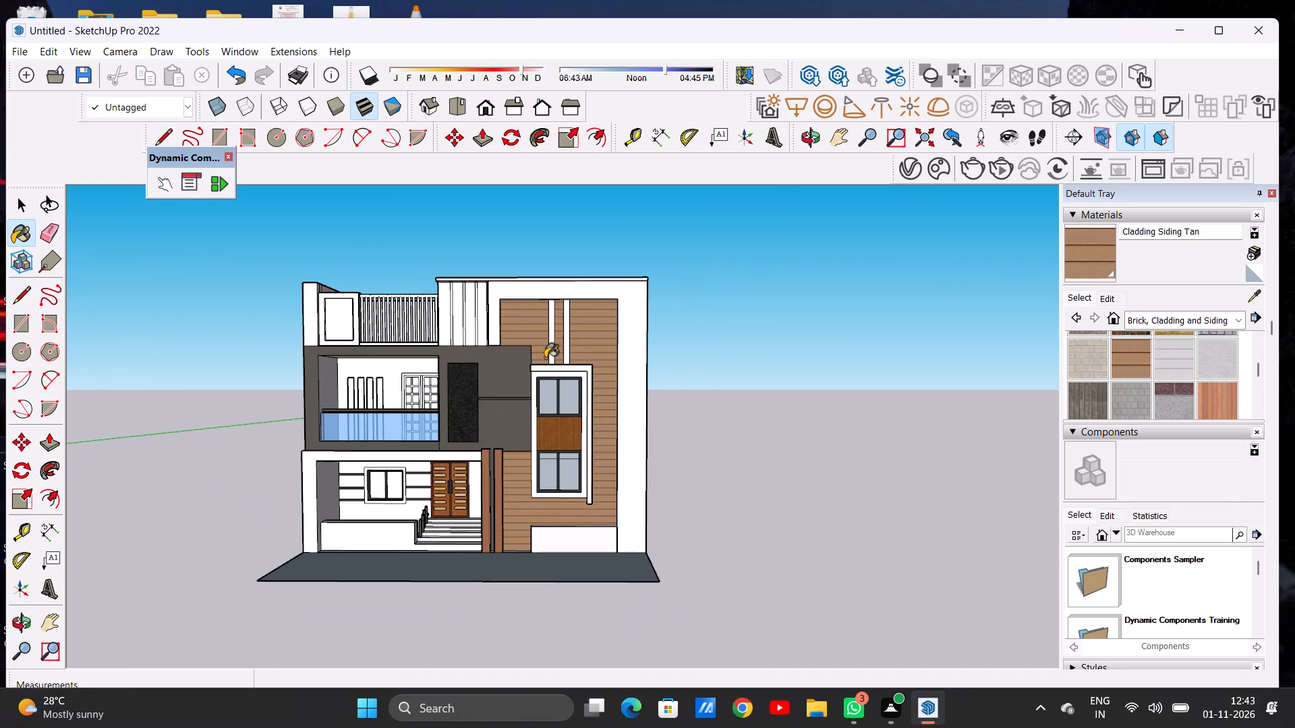
scroll(600, 375, up, 3)
scroll(600, 375, down, 1)
scroll(600, 375, up, 1)
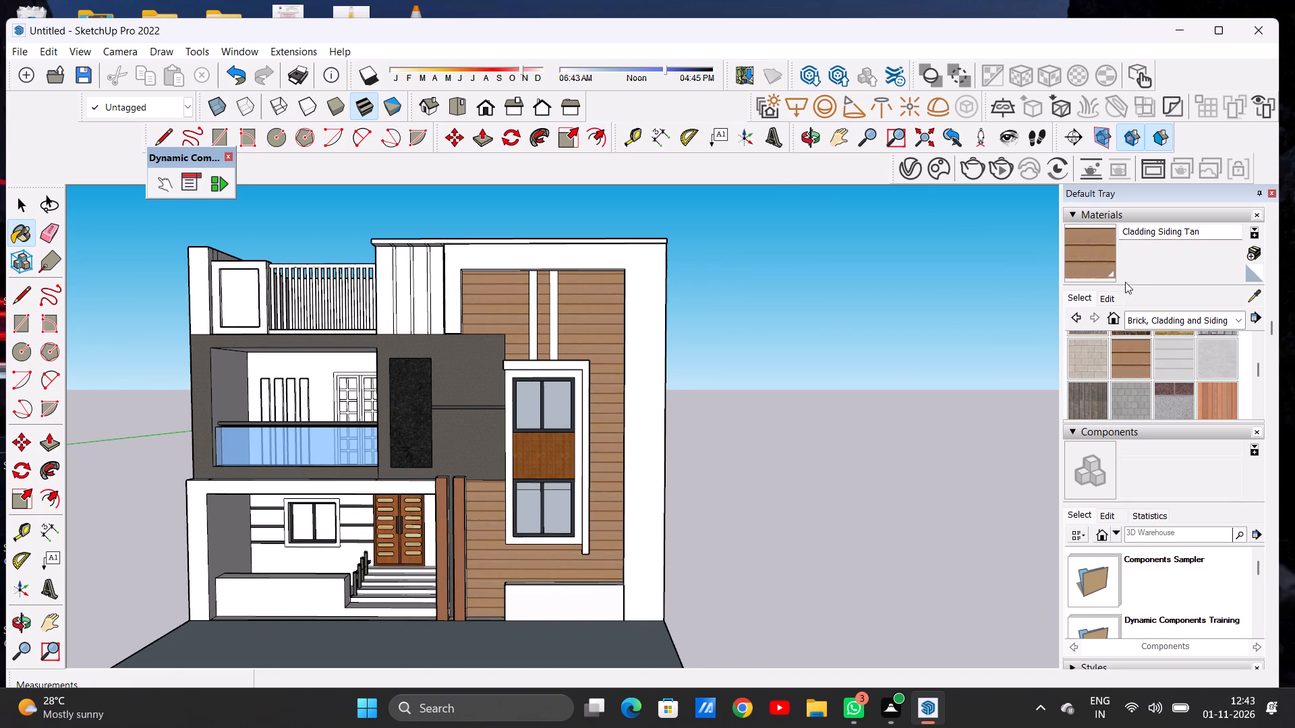
Darken the Cladding Siding Tan material to a deeper brown.
click(1103, 299)
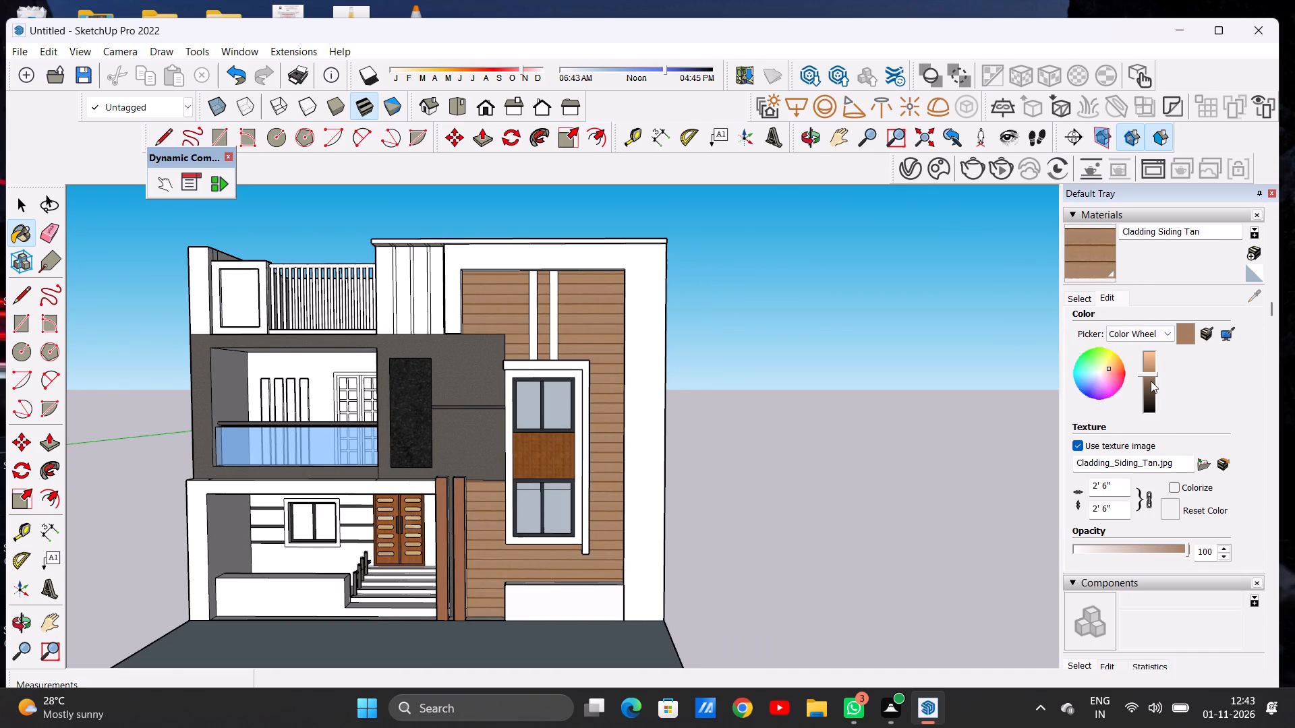
click(1151, 382)
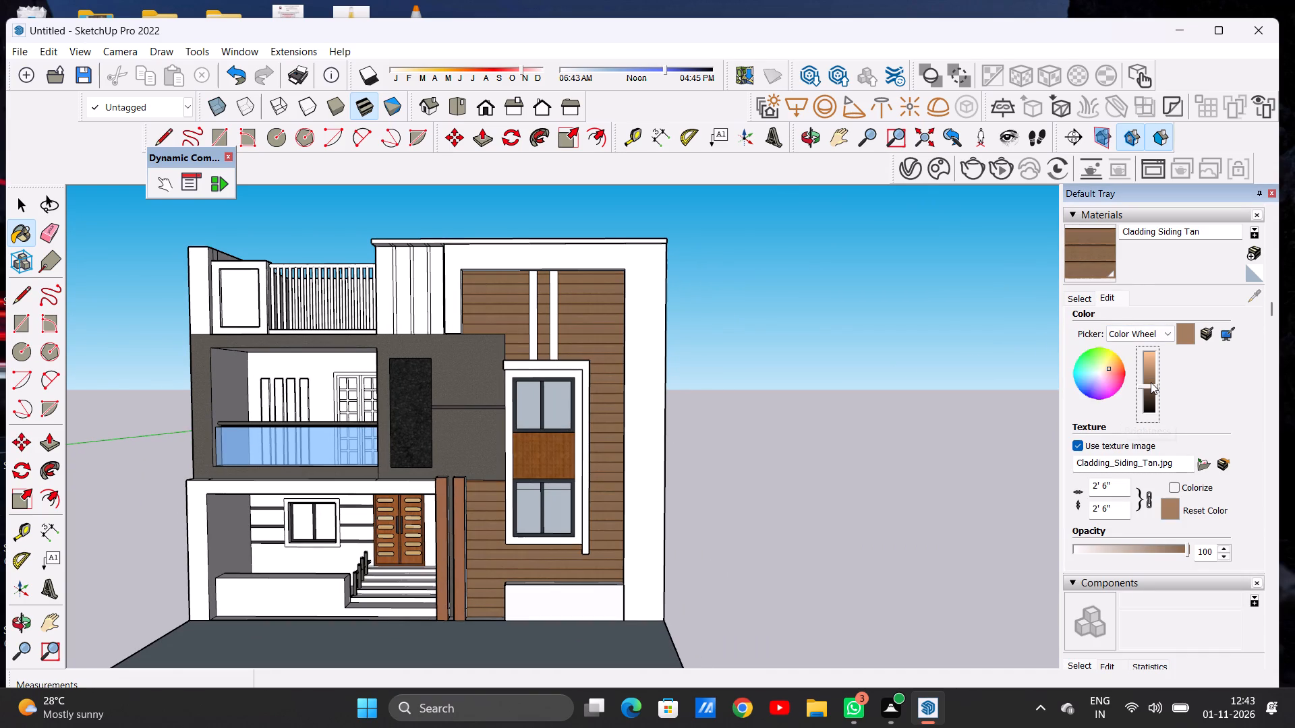
click(1147, 392)
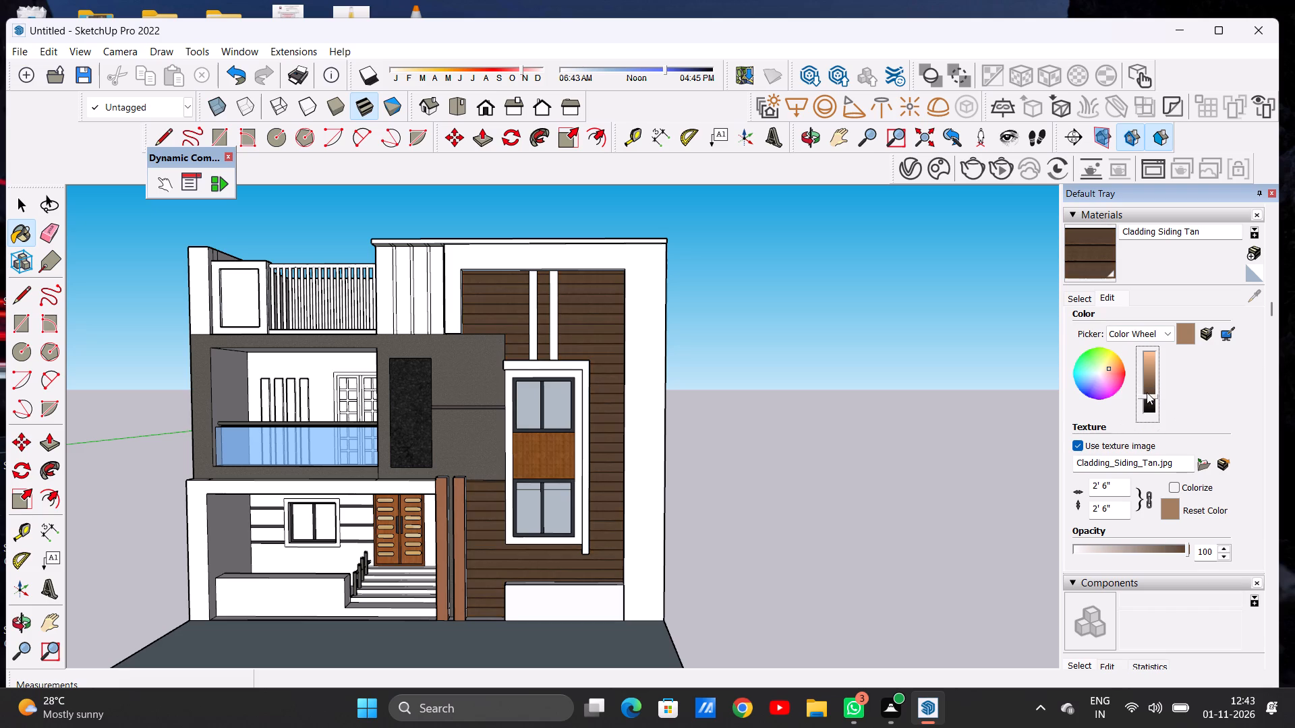
click(1151, 388)
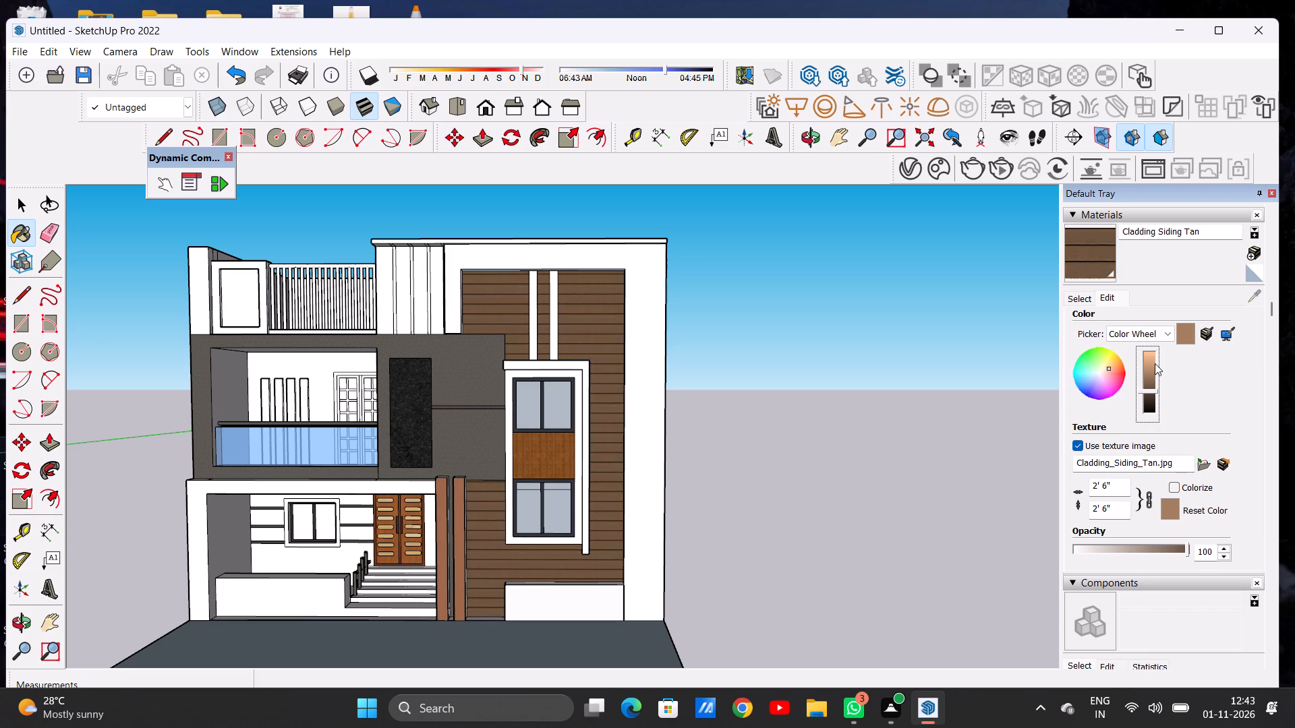
click(1107, 301)
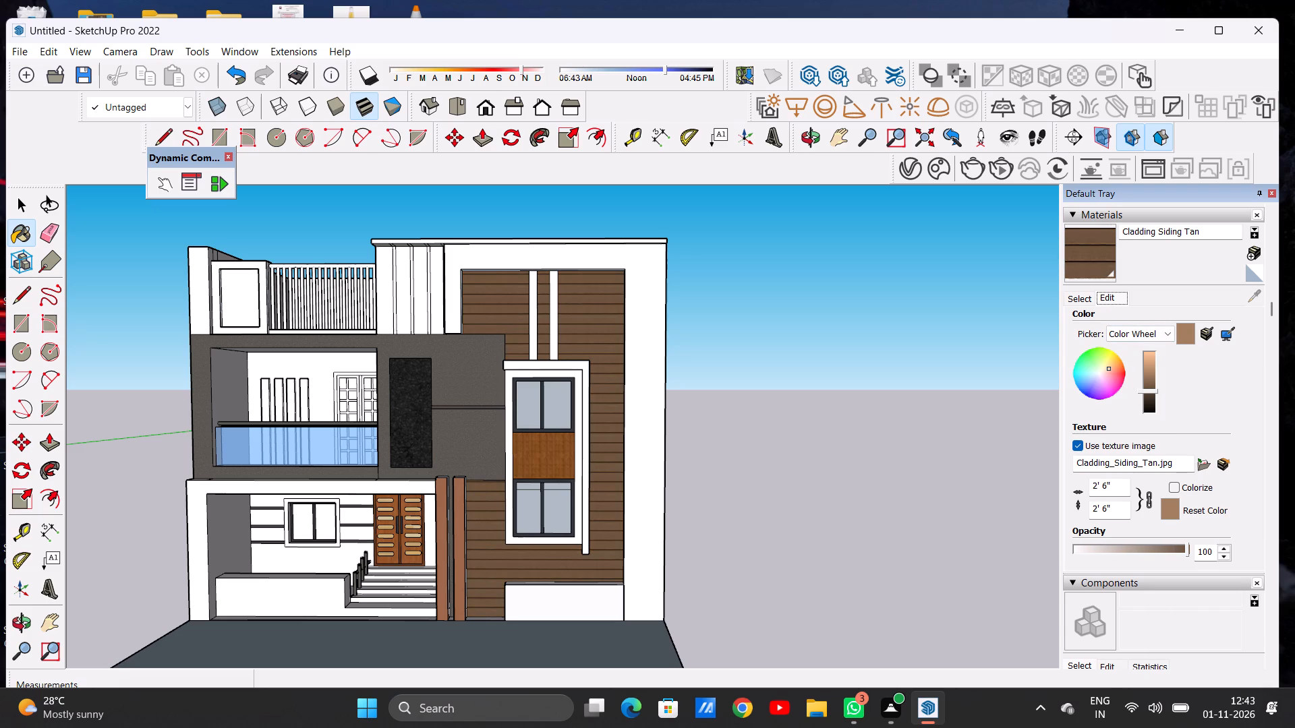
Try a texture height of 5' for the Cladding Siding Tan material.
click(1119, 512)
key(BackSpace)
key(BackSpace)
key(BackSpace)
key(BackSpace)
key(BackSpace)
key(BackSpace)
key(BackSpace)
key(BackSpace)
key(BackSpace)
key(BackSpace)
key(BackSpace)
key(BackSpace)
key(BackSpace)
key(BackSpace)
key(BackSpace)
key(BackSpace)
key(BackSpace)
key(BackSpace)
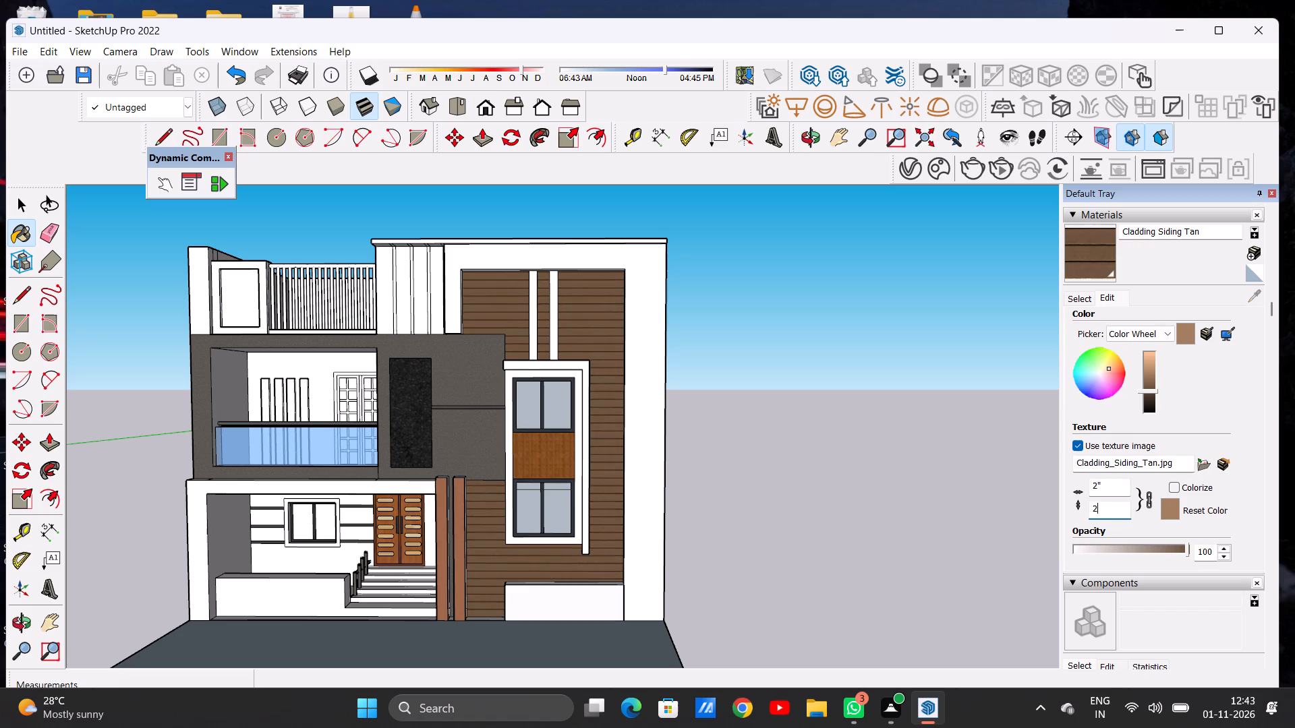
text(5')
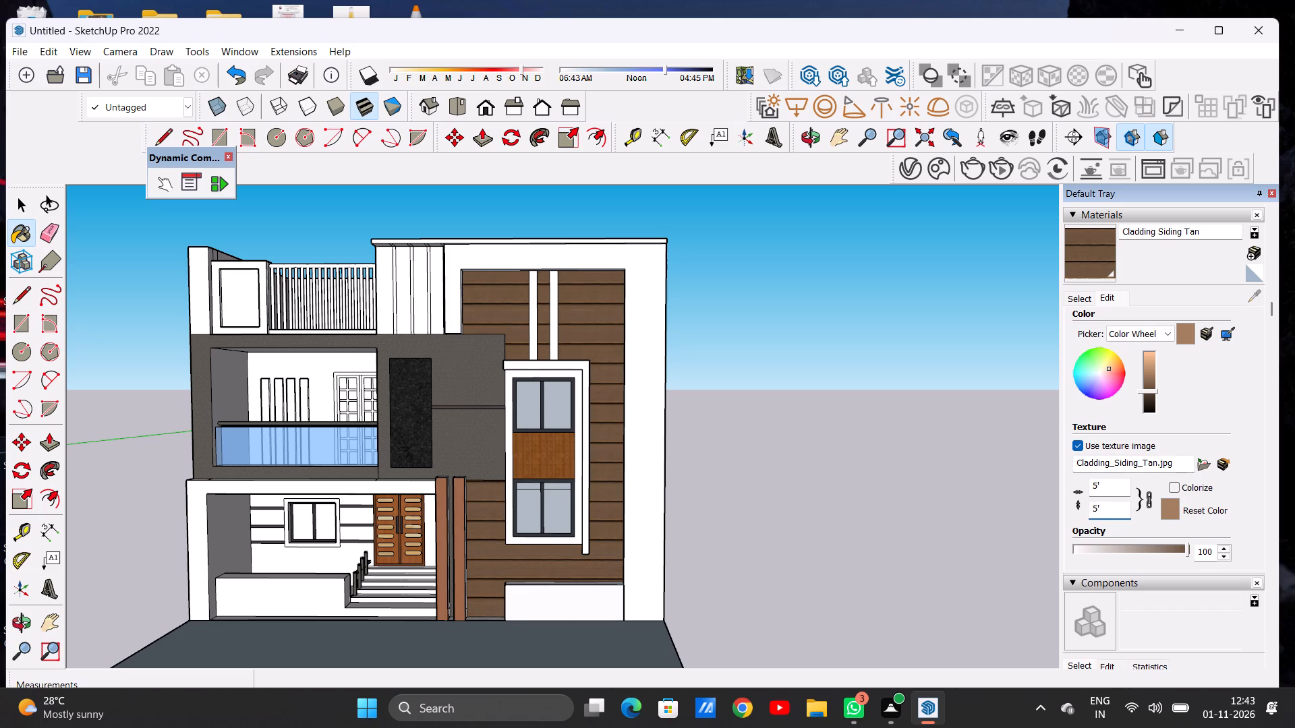
Set the Cladding Siding Tan texture height to 8' and leave the painting tool.
key(BackSpace)
key(BackSpace)
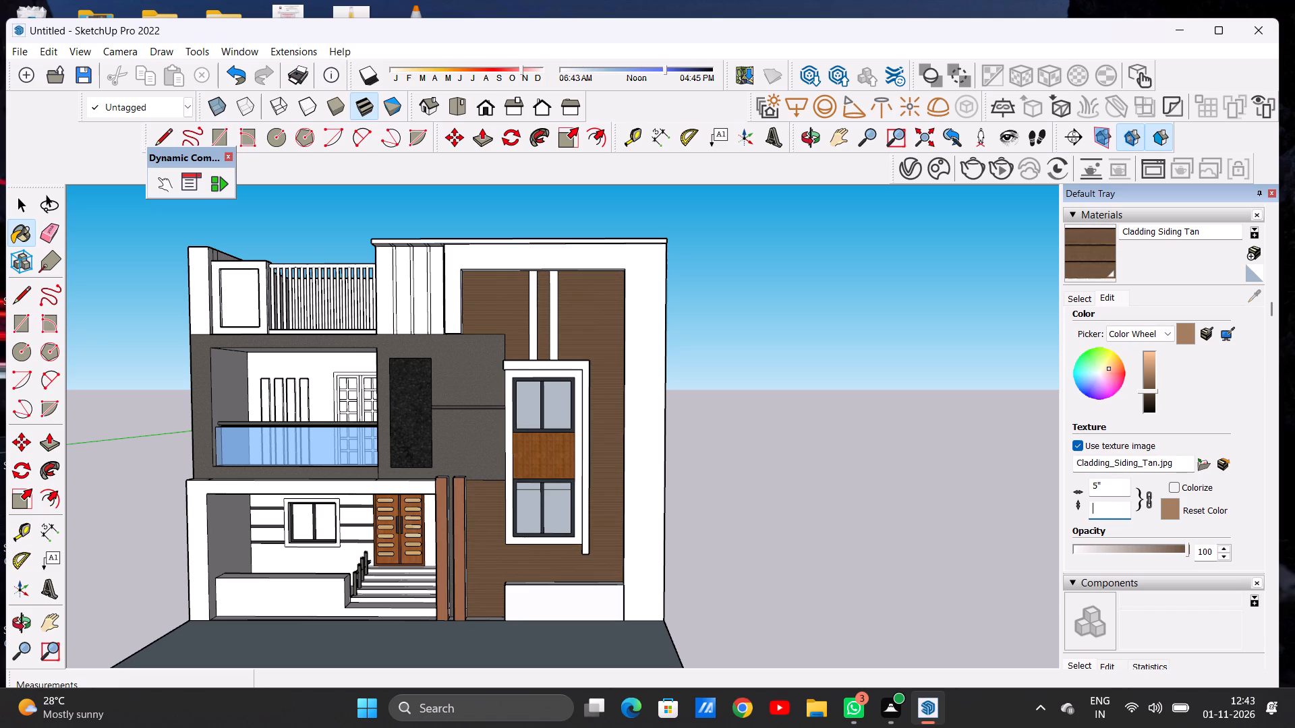
key(BackSpace)
text(8')
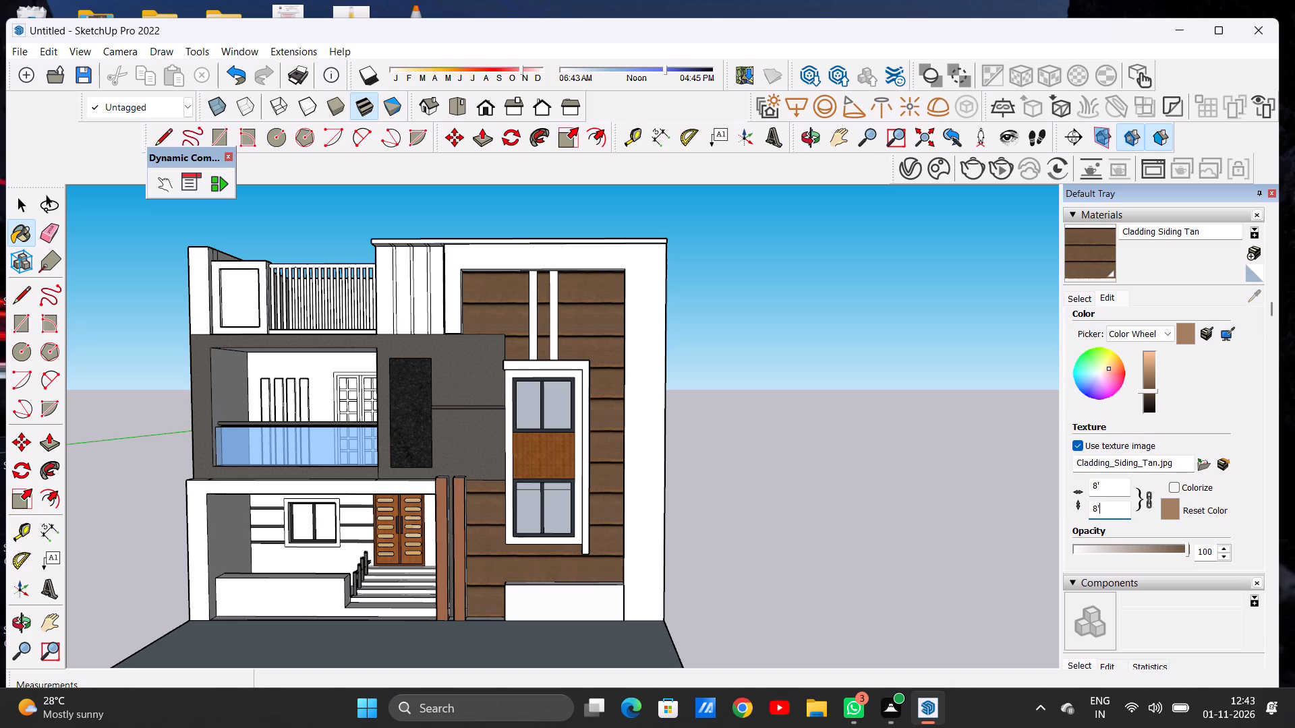
key(Return)
click(863, 464)
key(space)
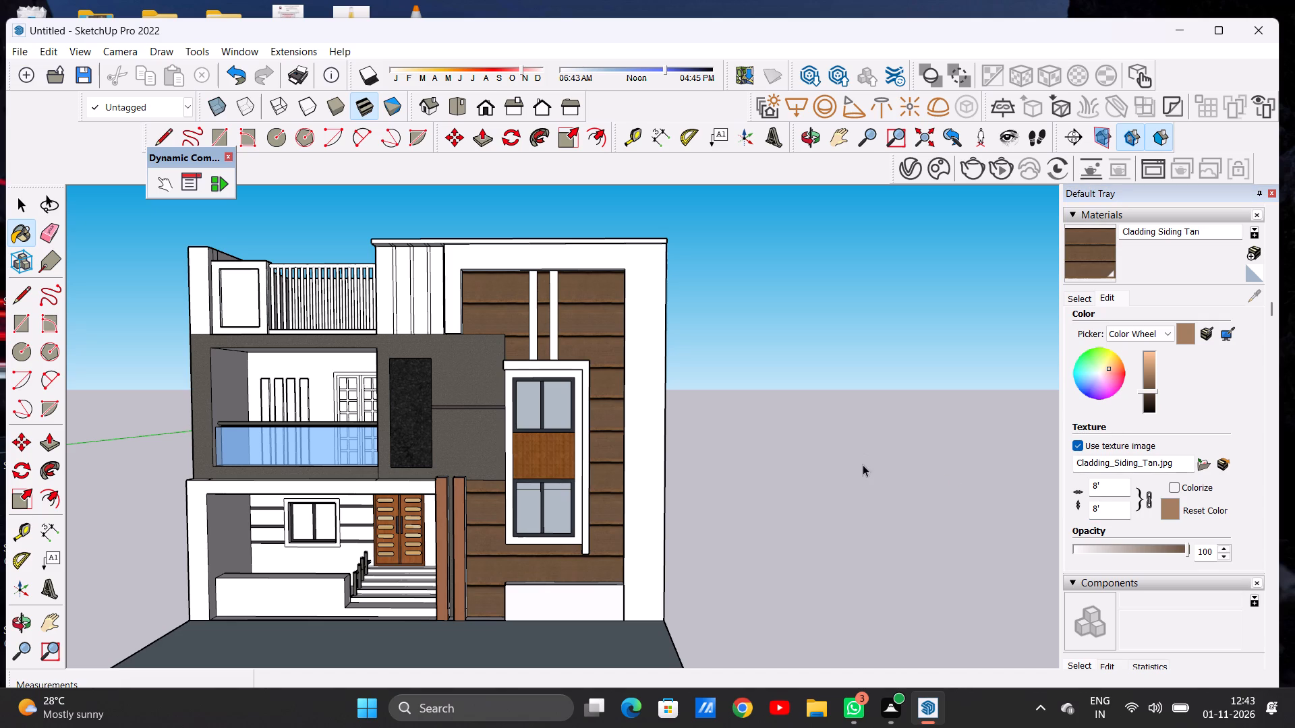
Erase the extra vertical edge on the pillar-facing end of the low wall below the tall window.
scroll(586, 358, down, 5)
scroll(565, 478, up, 3)
scroll(544, 528, up, 1)
scroll(544, 528, down, 1)
scroll(544, 527, up, 3)
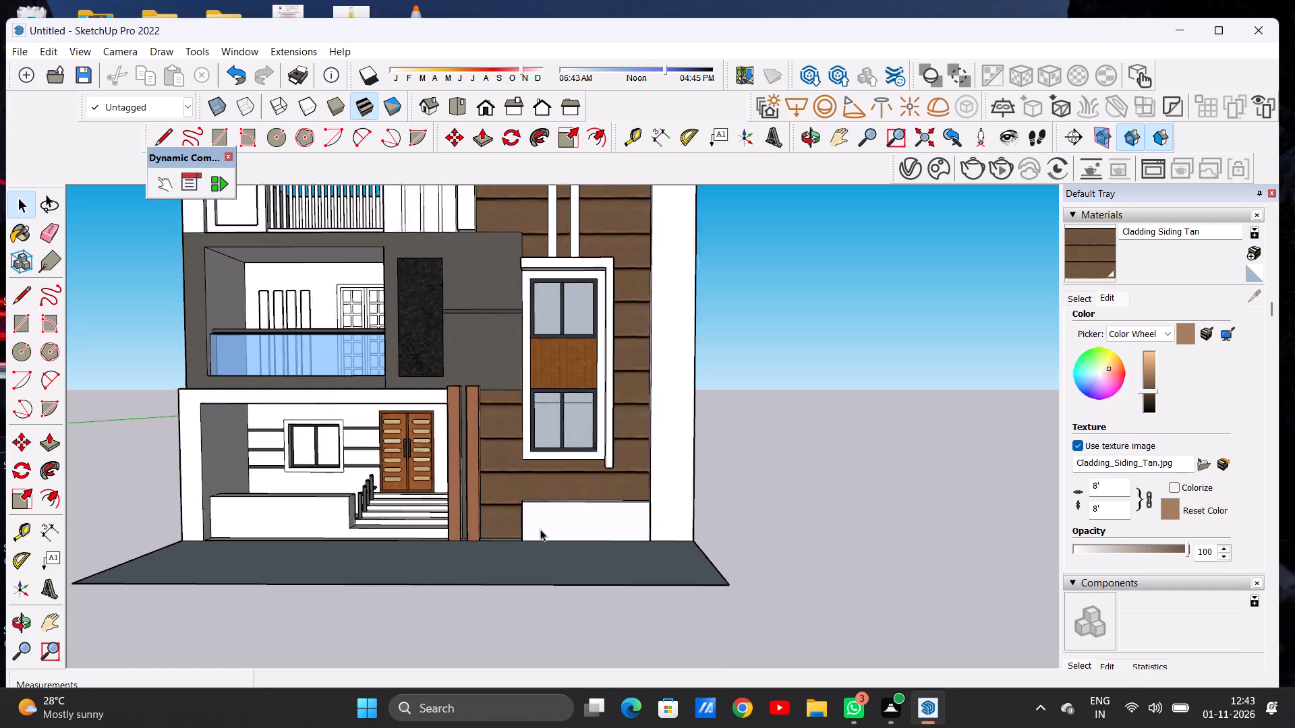
scroll(540, 529, up, 2)
middle_drag(524, 535, 645, 605)
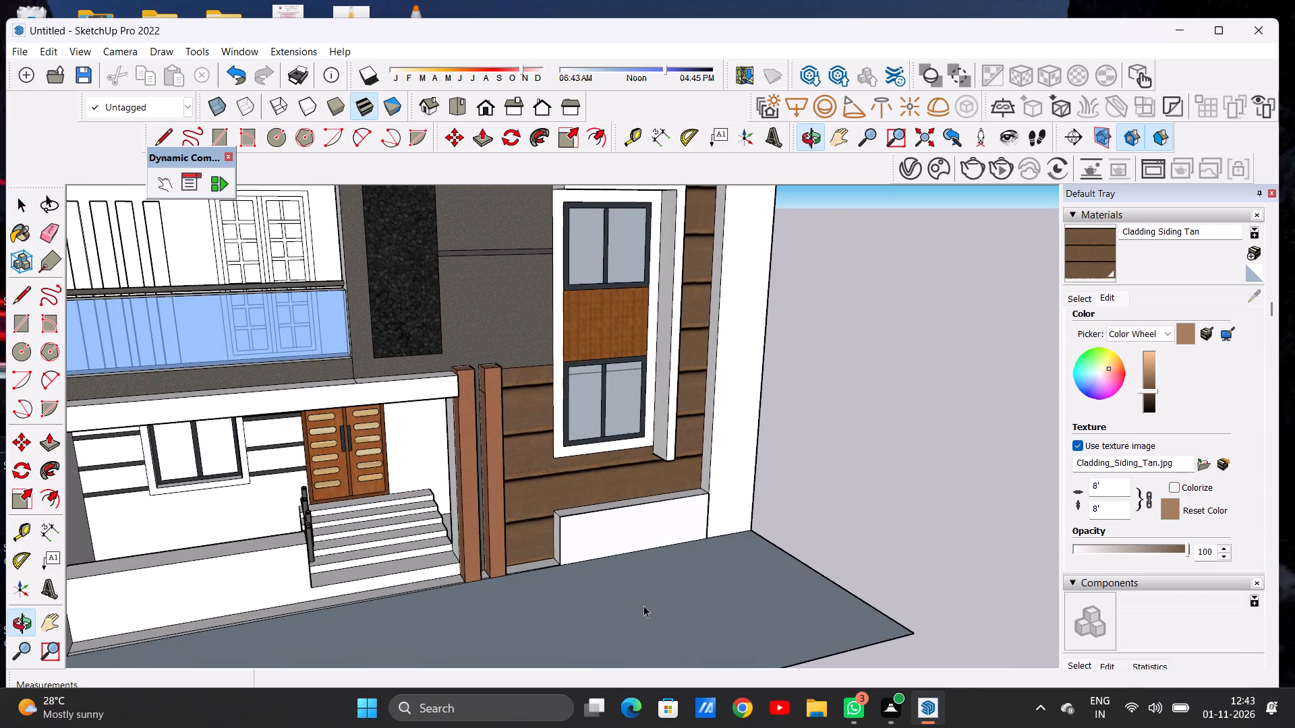
scroll(542, 554, up, 5)
scroll(542, 554, down, 1)
scroll(542, 554, up, 8)
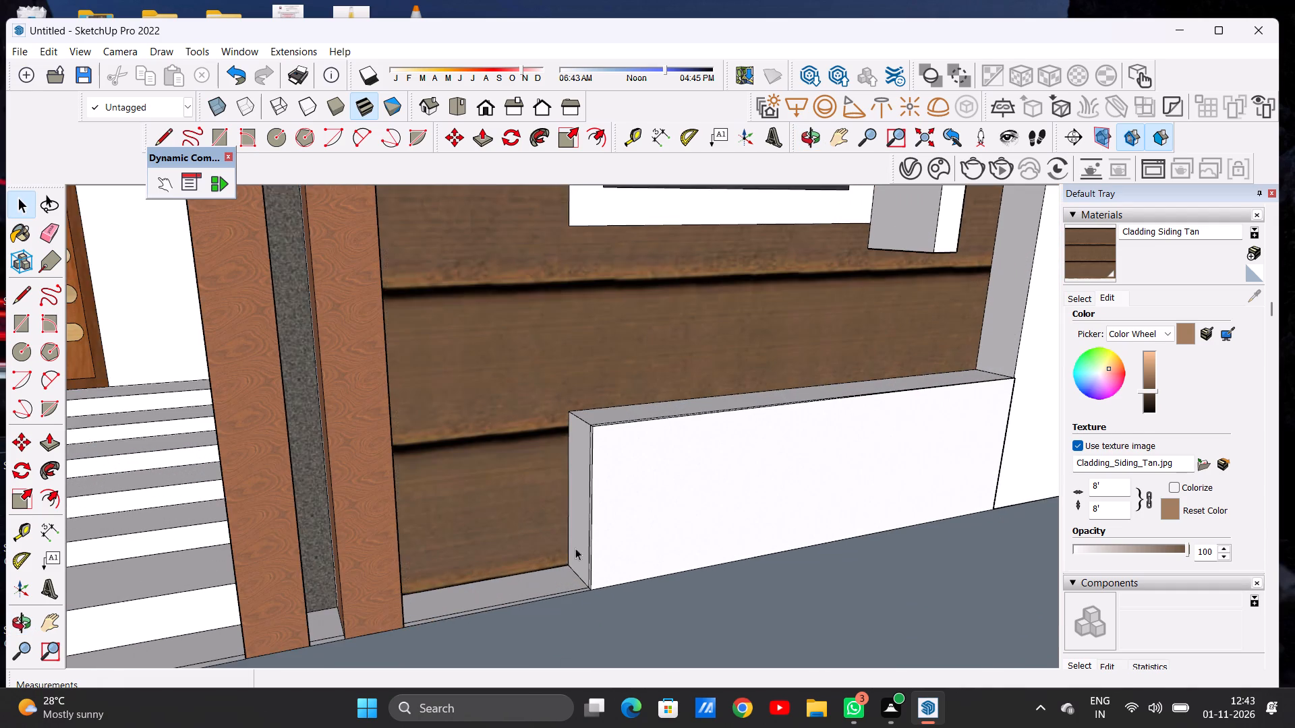
middle_drag(584, 544, 639, 566)
scroll(618, 564, up, 5)
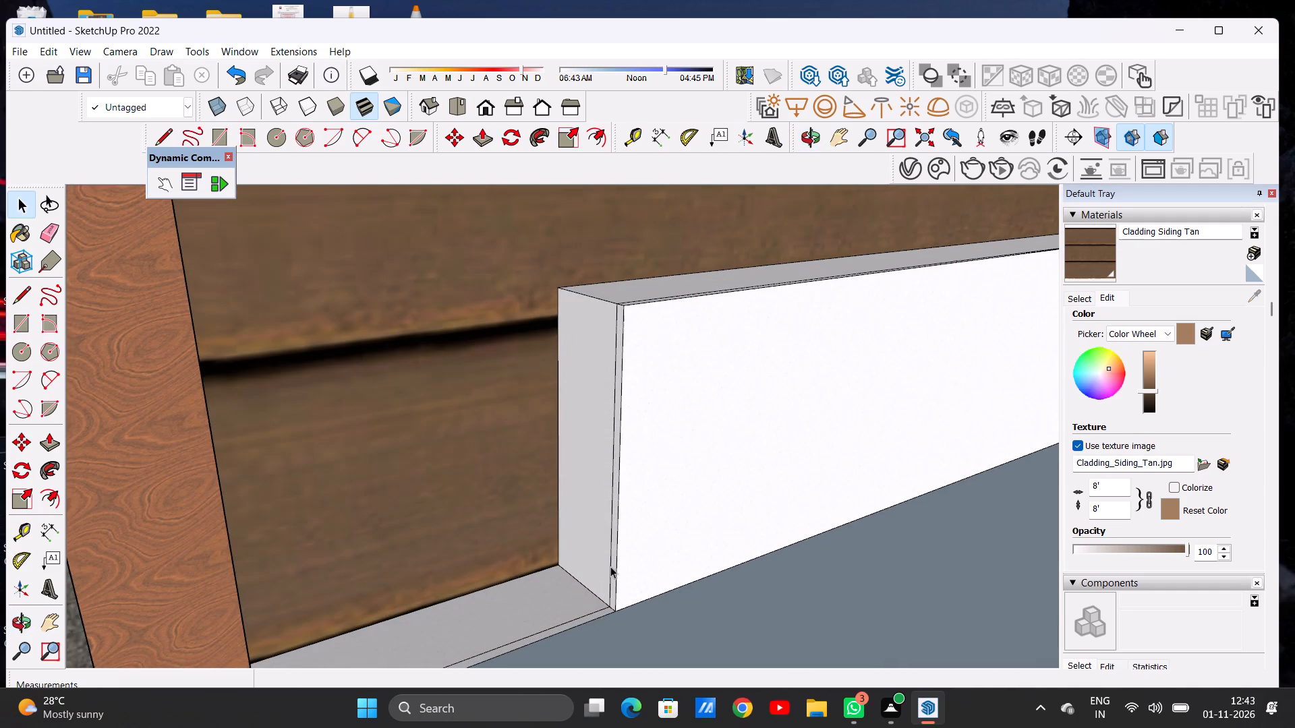
key(e)
scroll(611, 582, up, 7)
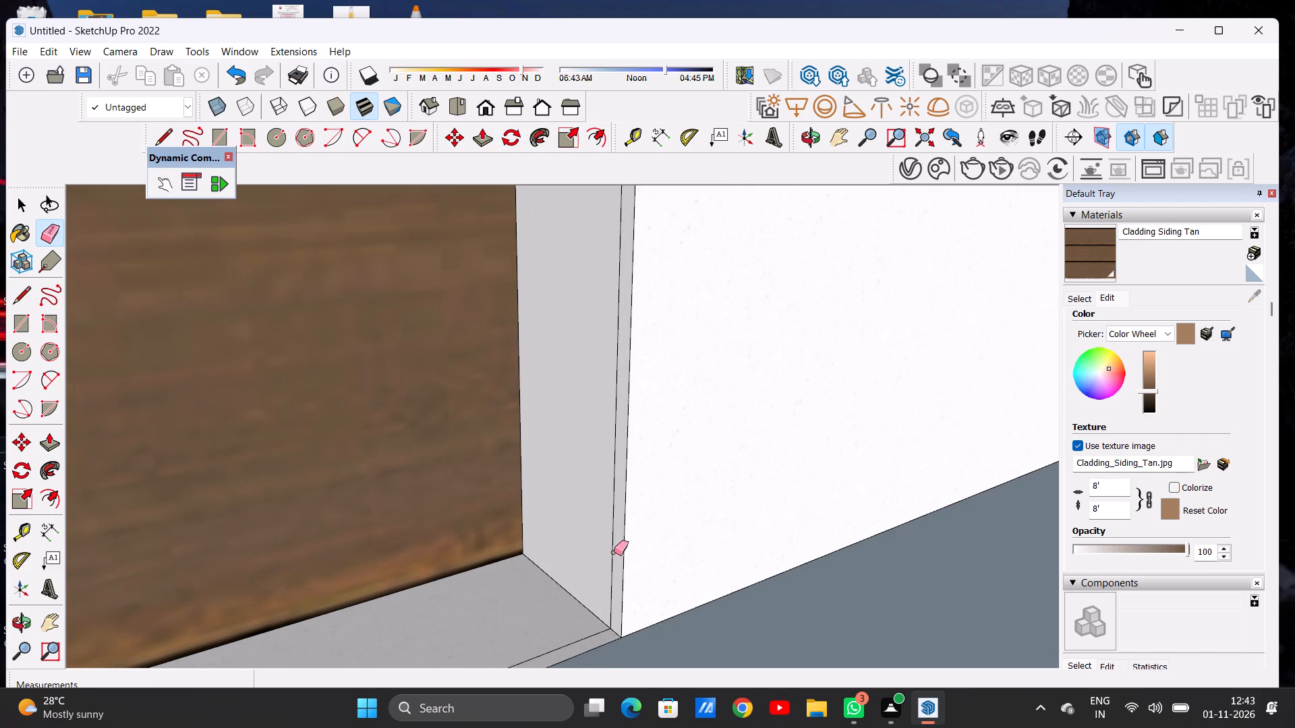
click(612, 552)
Push/Pull the low wall's end face about 3' 2" towards the nearest wooden pillar.
key(p)
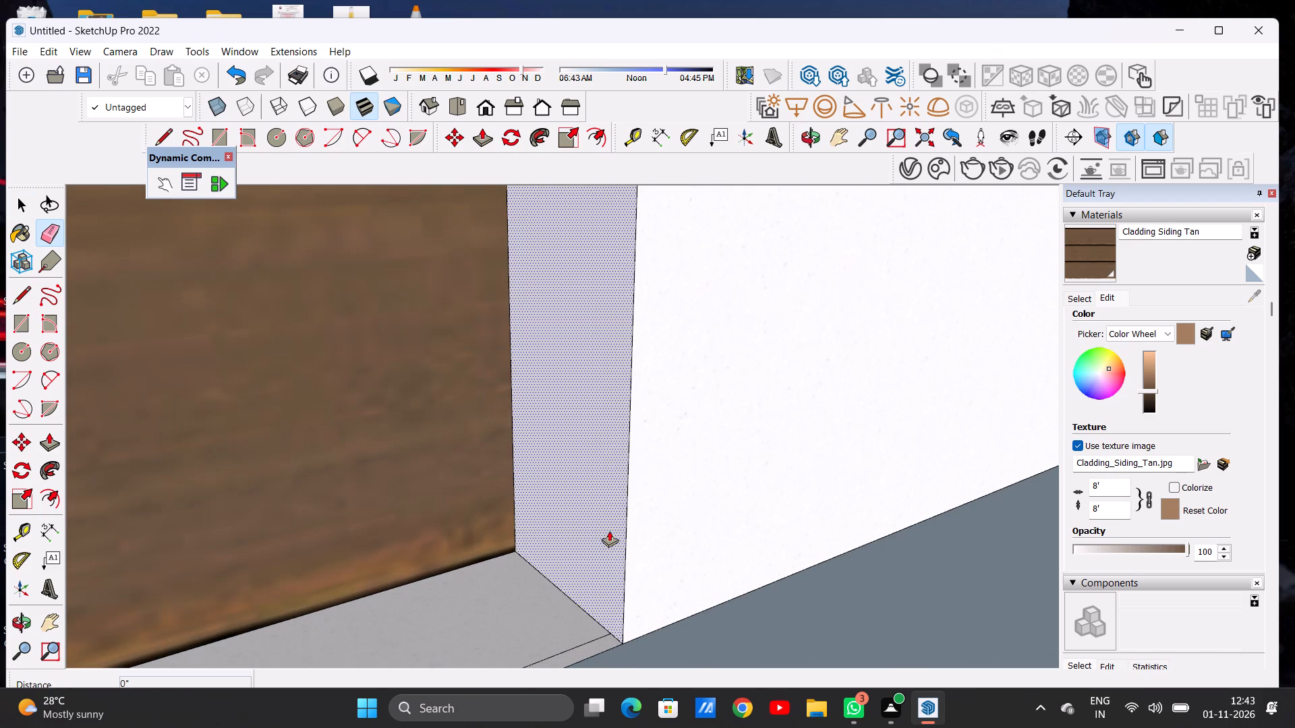
click(609, 530)
scroll(609, 516, down, 13)
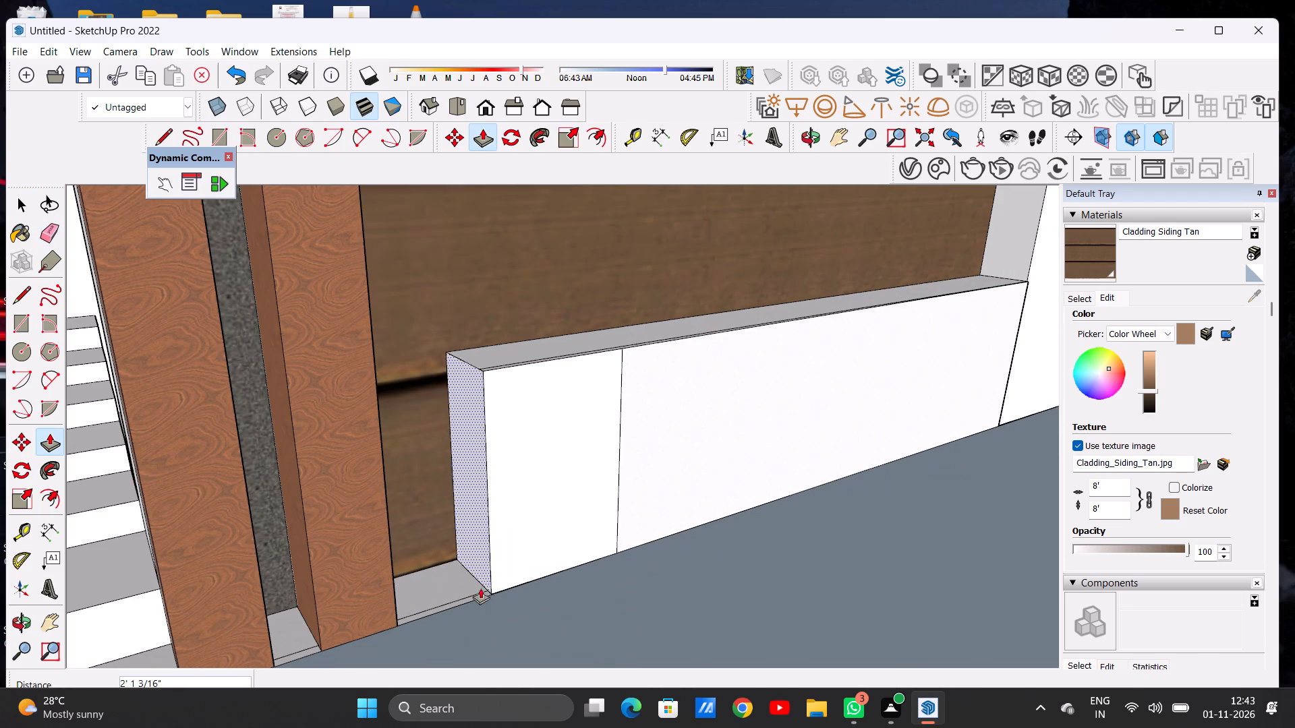
middle_drag(384, 607, 337, 589)
scroll(370, 599, up, 6)
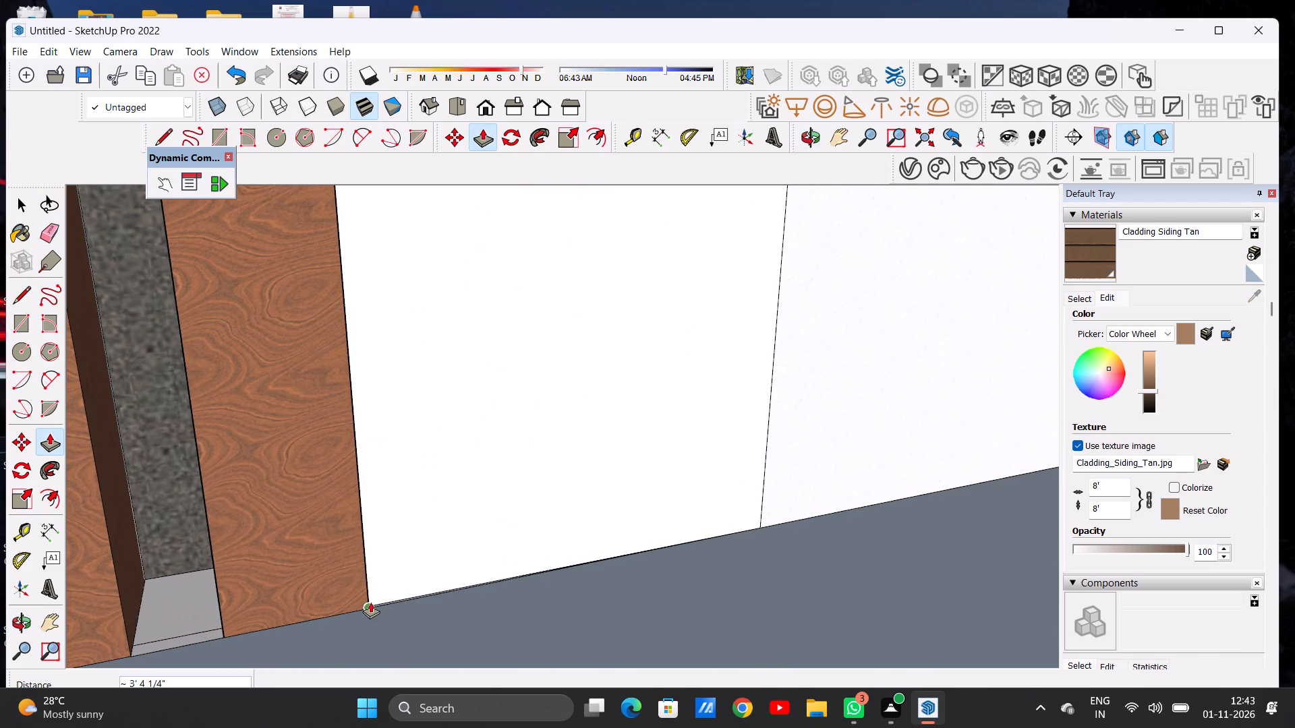
click(397, 595)
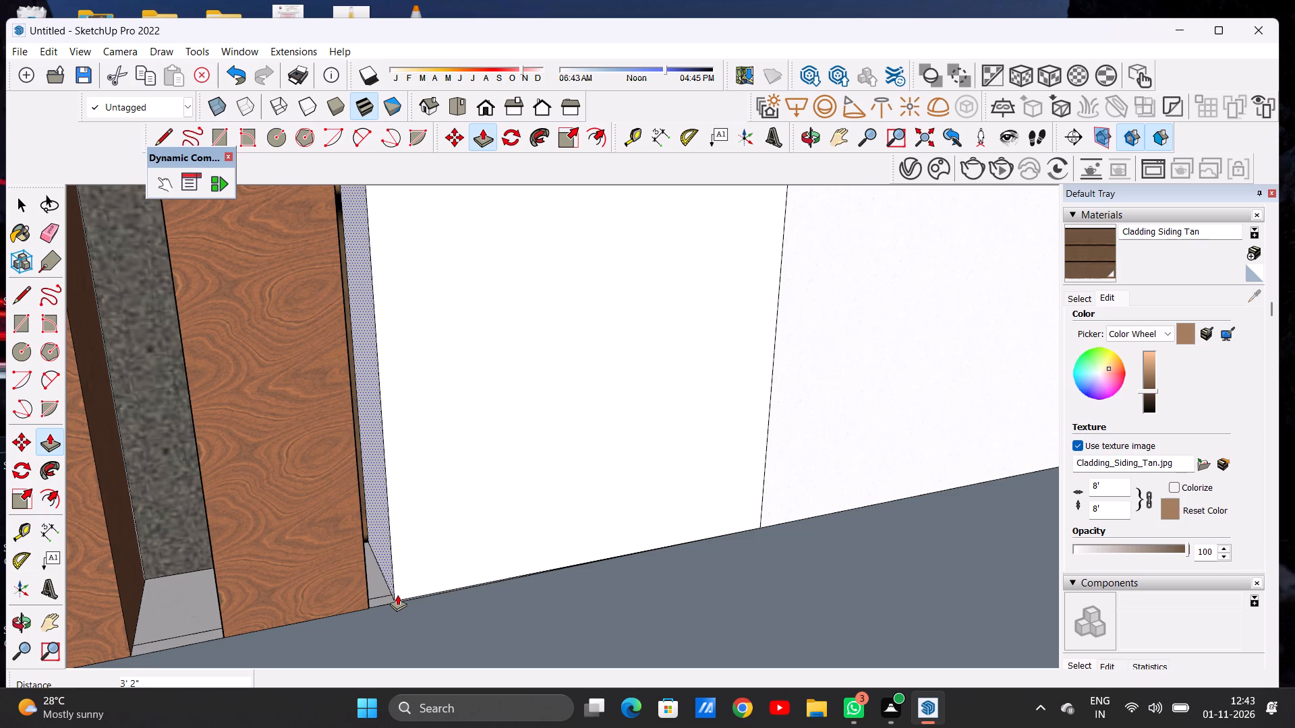
key(space)
Examine the extended low wall beside the wooden pillars from the front of the house.
scroll(408, 572, down, 2)
scroll(410, 577, up, 1)
scroll(412, 578, down, 3)
middle_drag(545, 552, 433, 509)
scroll(453, 514, down, 3)
scroll(459, 518, up, 1)
scroll(459, 518, down, 15)
middle_drag(546, 515, 547, 493)
scroll(541, 510, down, 14)
scroll(536, 483, up, 5)
scroll(536, 483, down, 1)
scroll(536, 483, up, 2)
scroll(523, 518, down, 1)
scroll(522, 520, up, 12)
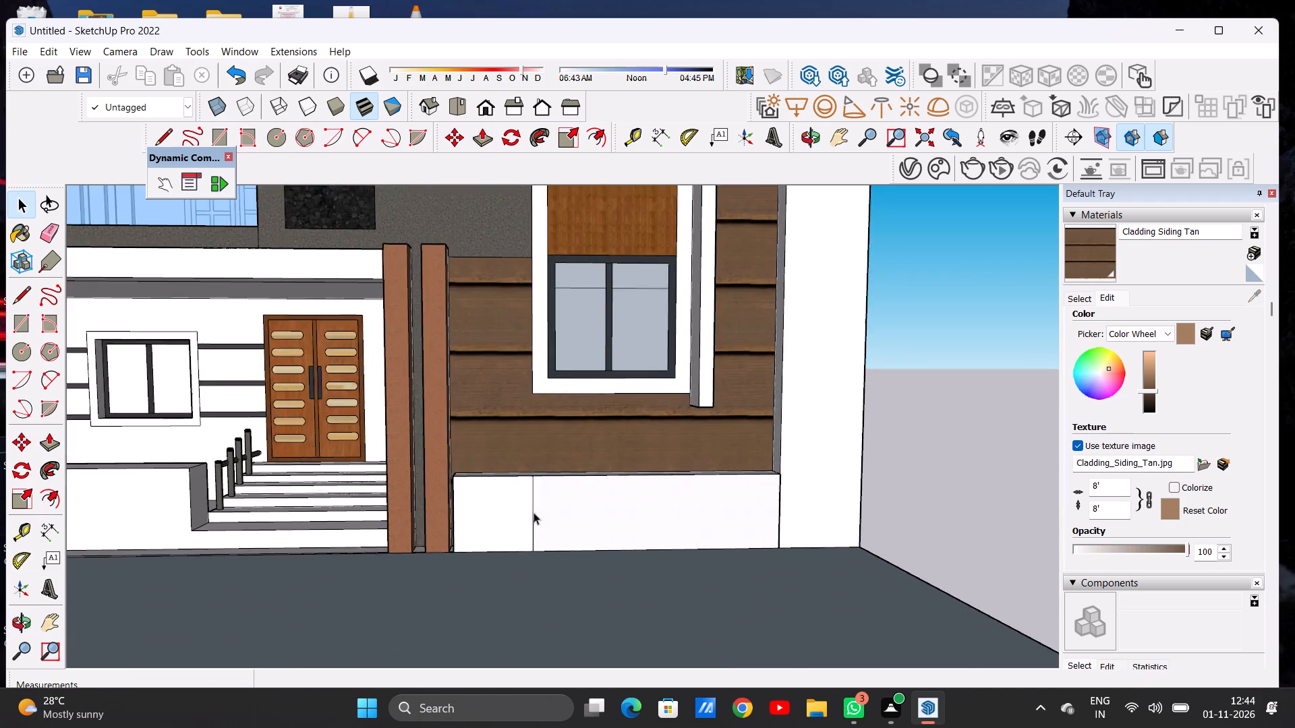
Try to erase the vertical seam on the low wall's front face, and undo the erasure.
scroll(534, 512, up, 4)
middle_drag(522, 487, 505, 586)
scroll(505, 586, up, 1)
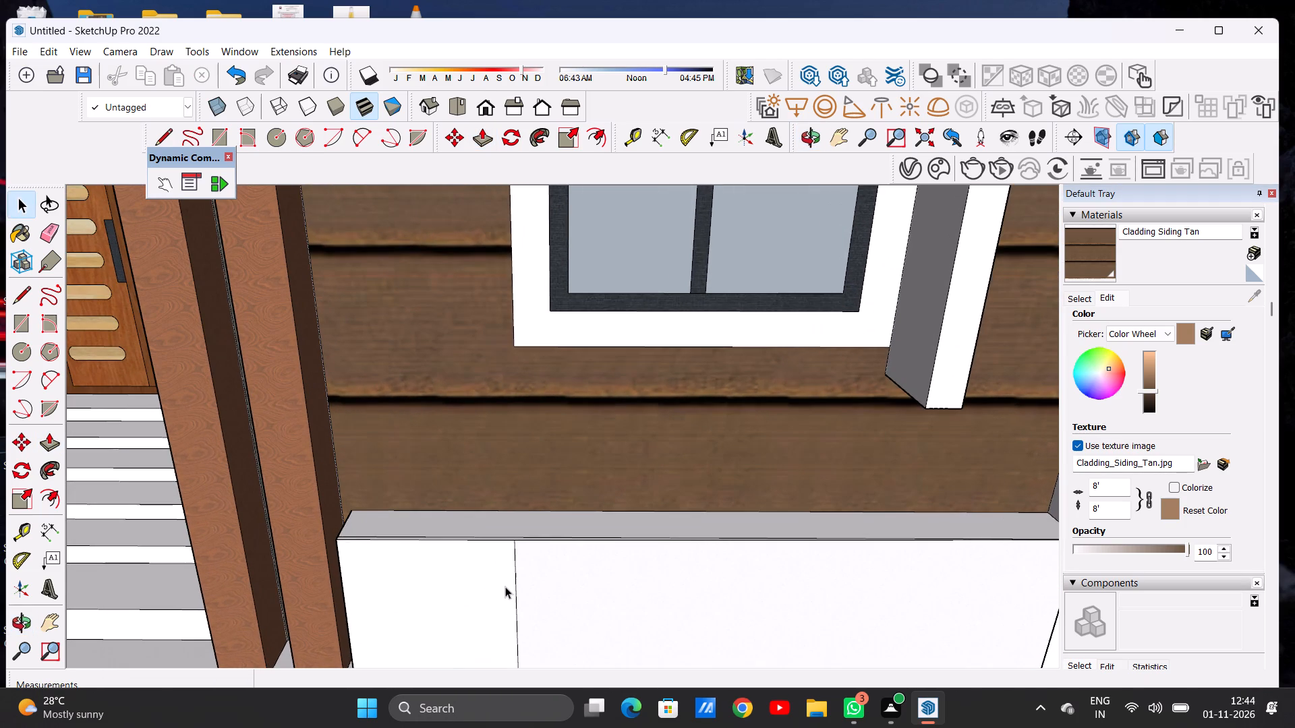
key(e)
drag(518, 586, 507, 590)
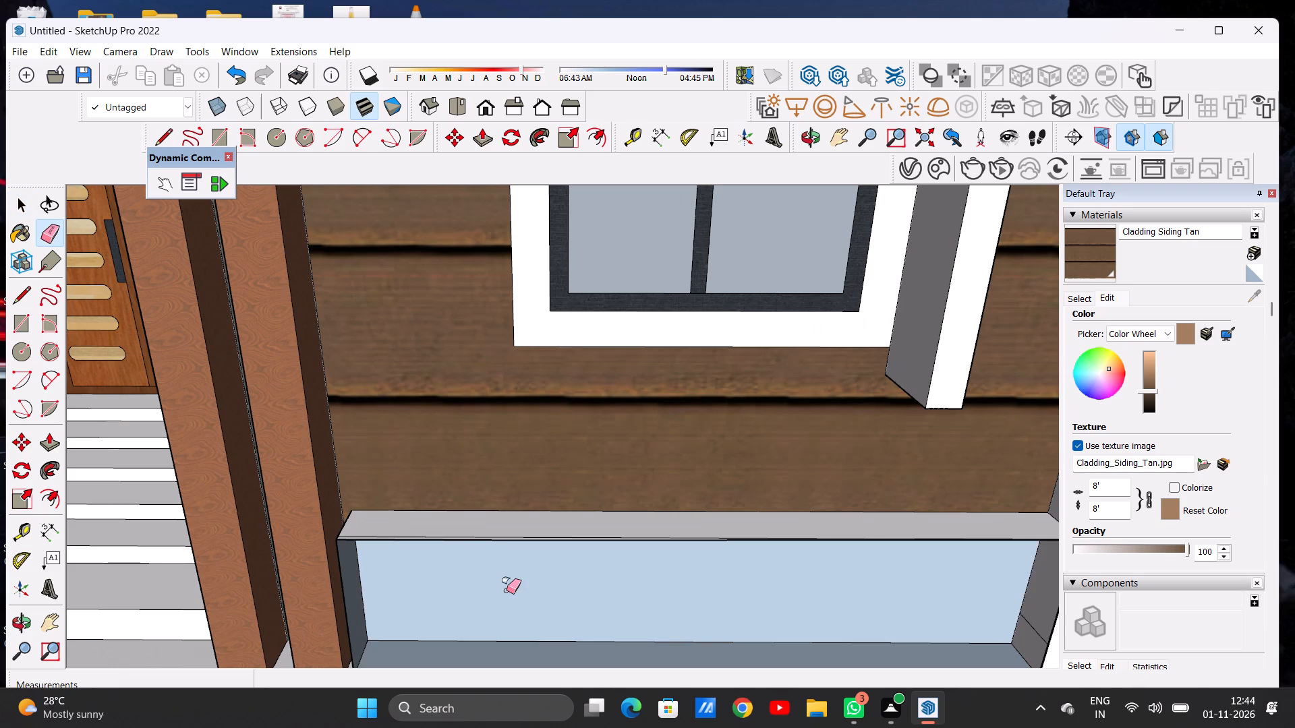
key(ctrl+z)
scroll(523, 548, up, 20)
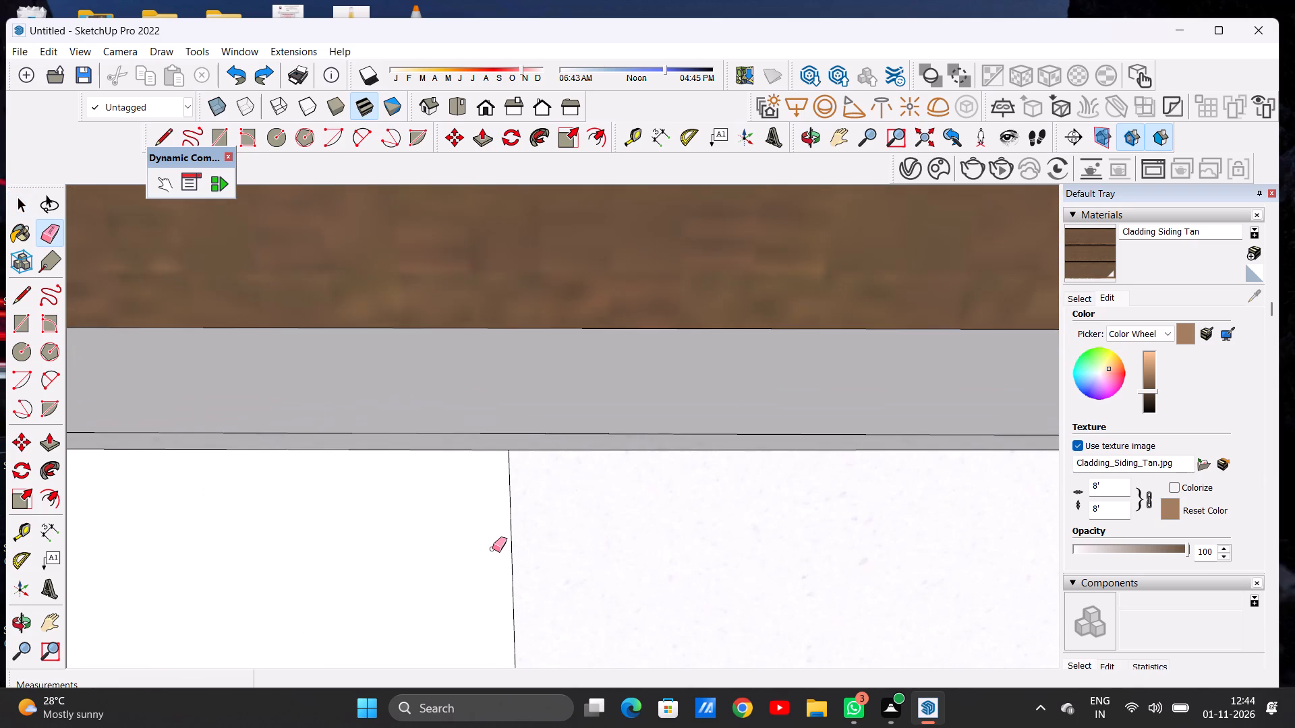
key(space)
Paint both front faces of the low wall below the tall window with the Stone material Granite Brown.
scroll(540, 510, down, 15)
scroll(532, 475, down, 11)
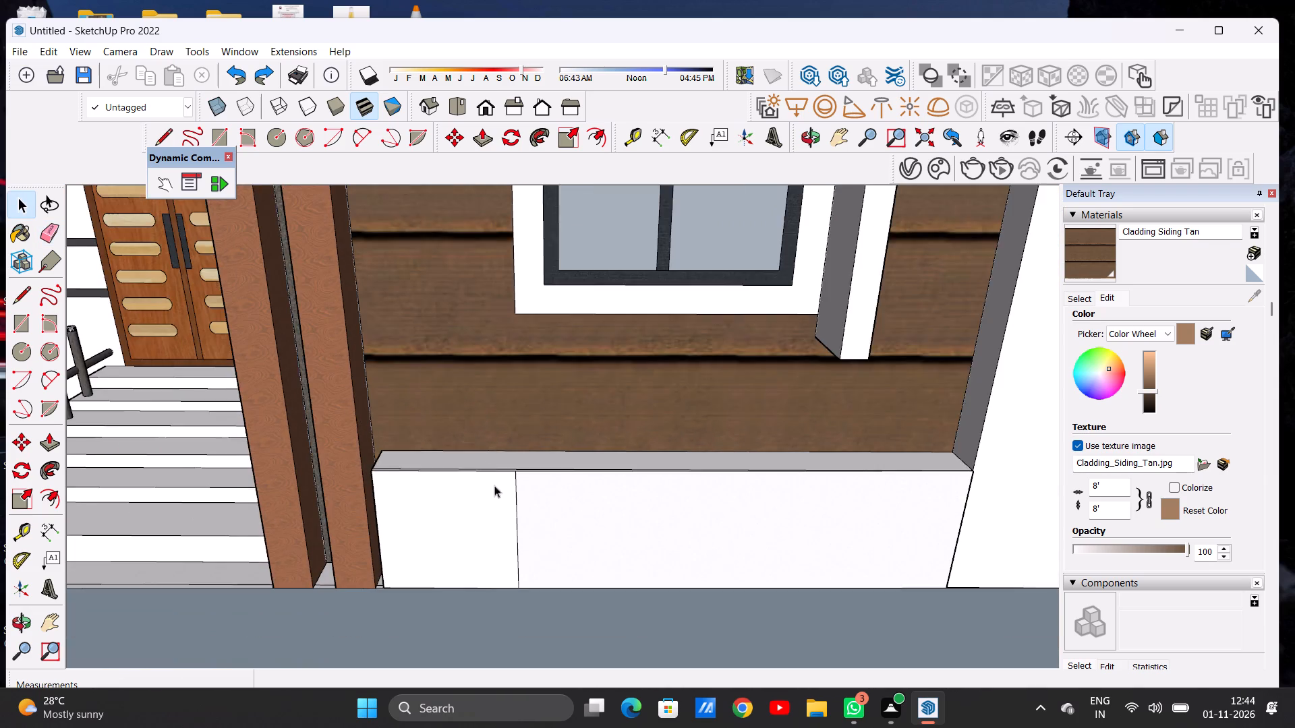
middle_drag(542, 523, 553, 464)
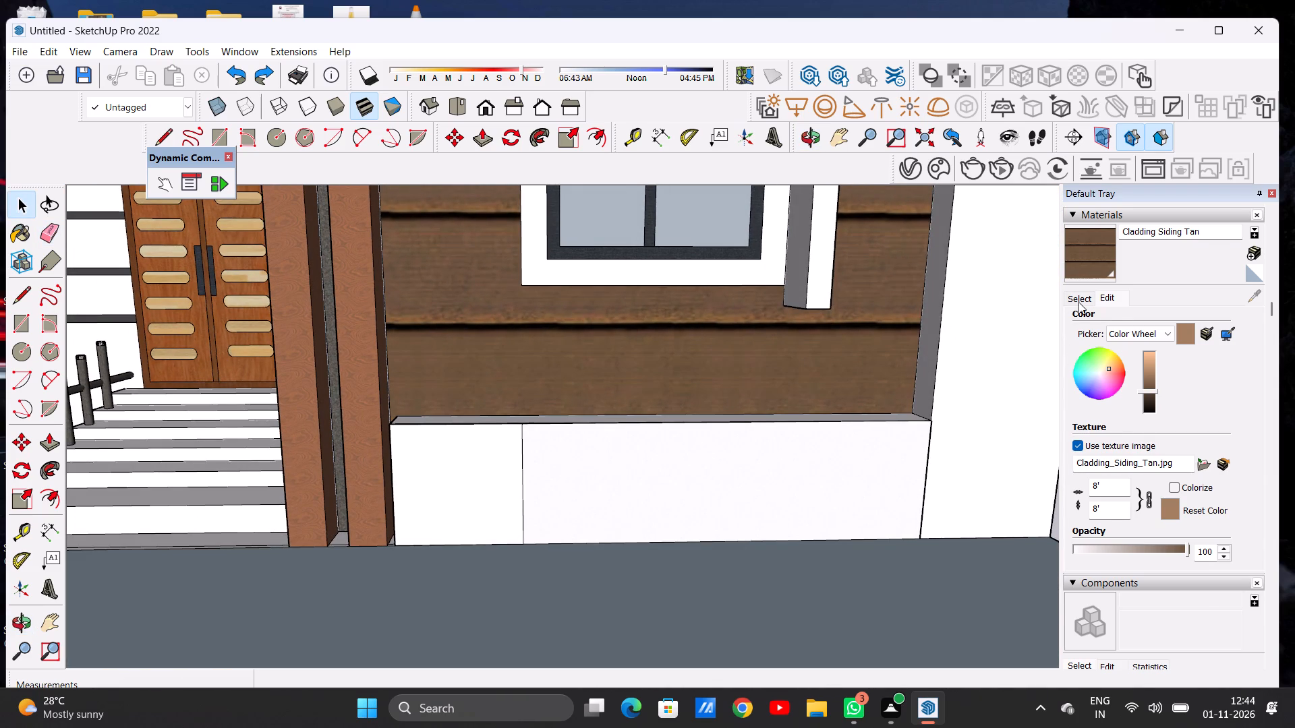
click(1078, 302)
click(1135, 317)
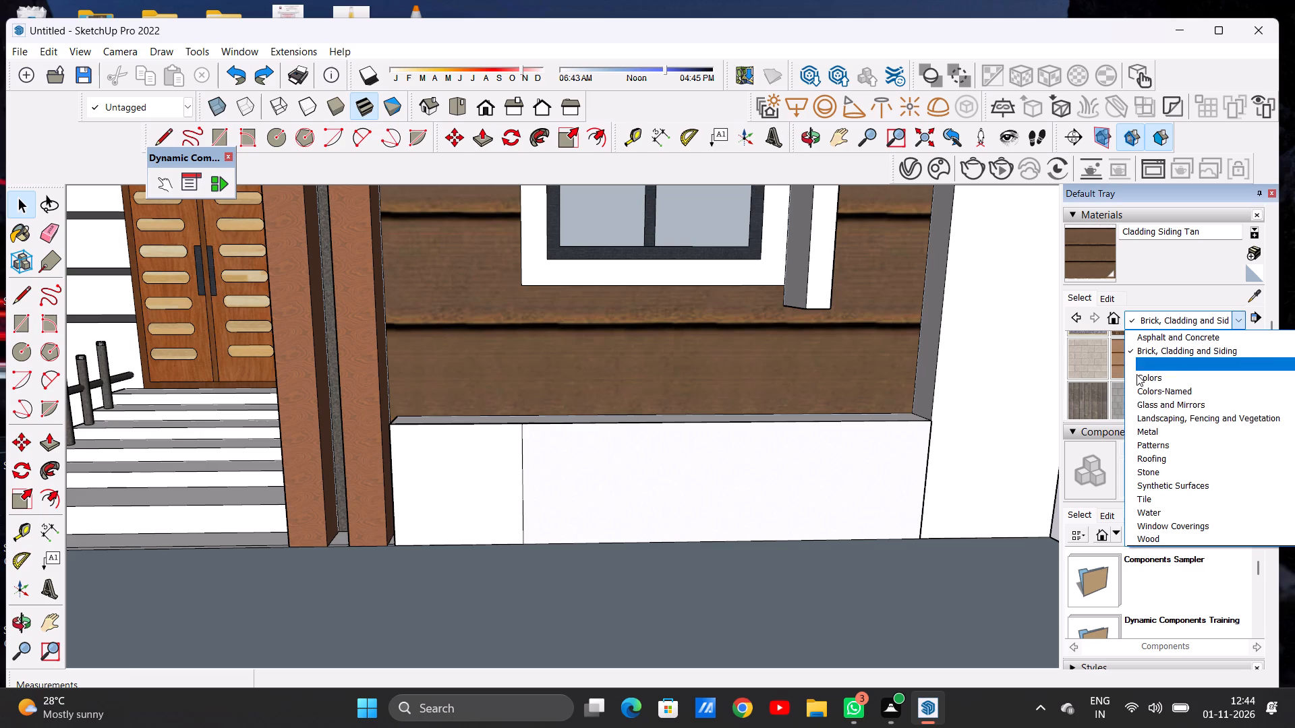
click(1161, 470)
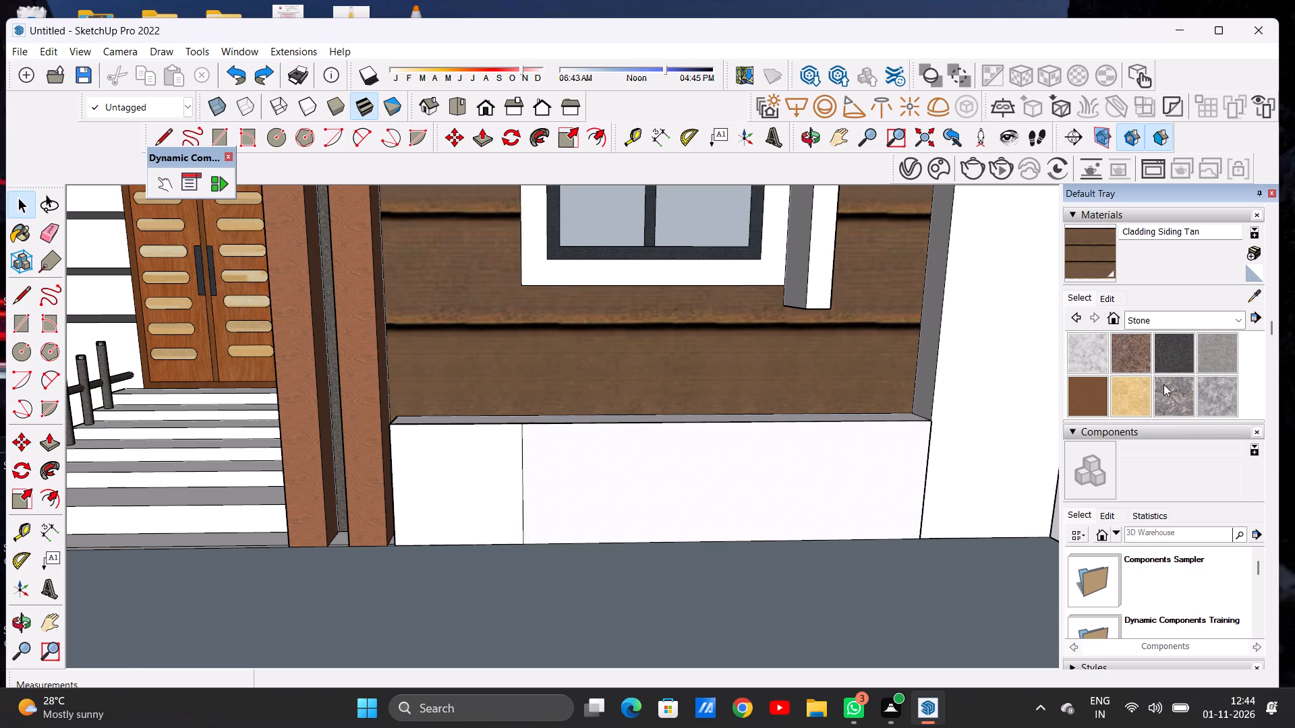
click(1141, 353)
click(748, 463)
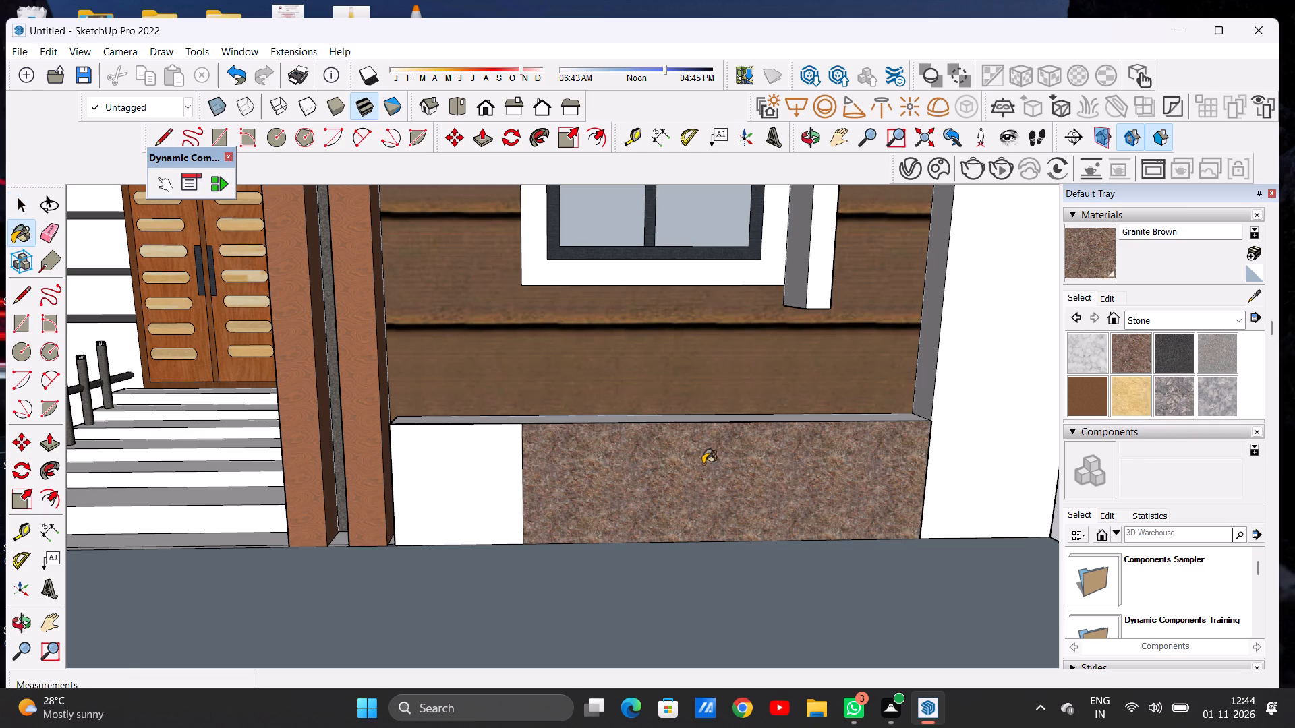
click(484, 478)
Paint the low wall's top face and the thin strip along its front edge with Granite Brown.
middle_drag(576, 463, 483, 558)
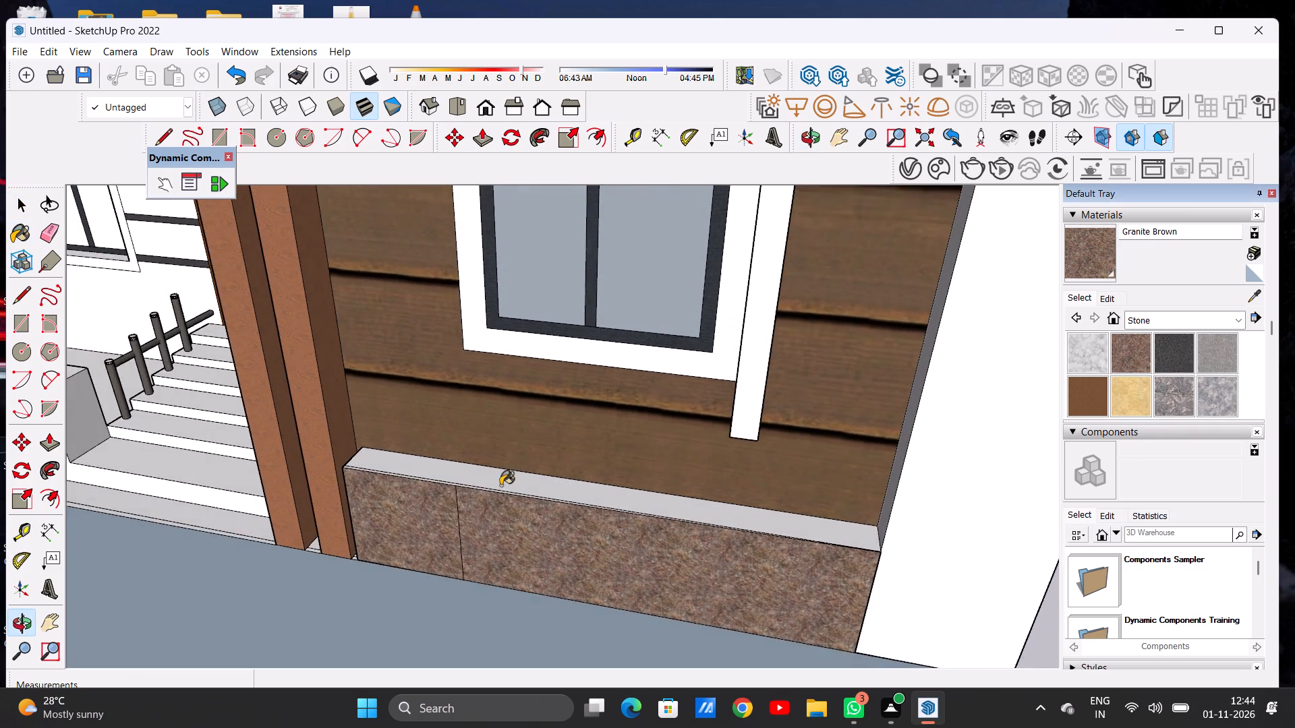
scroll(499, 473, up, 1)
scroll(499, 473, down, 1)
scroll(499, 473, up, 4)
click(493, 473)
scroll(520, 474, down, 7)
scroll(530, 513, up, 10)
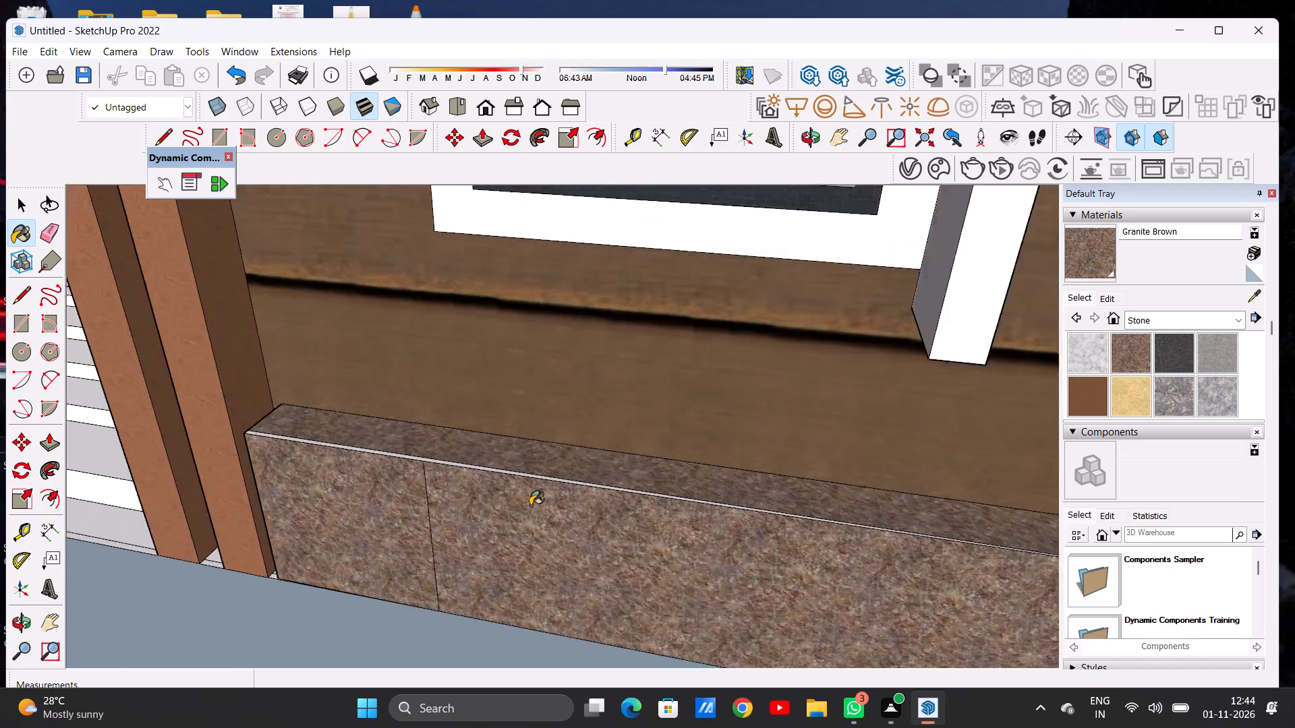
scroll(530, 506, up, 3)
scroll(517, 451, down, 1)
scroll(517, 451, up, 13)
click(513, 441)
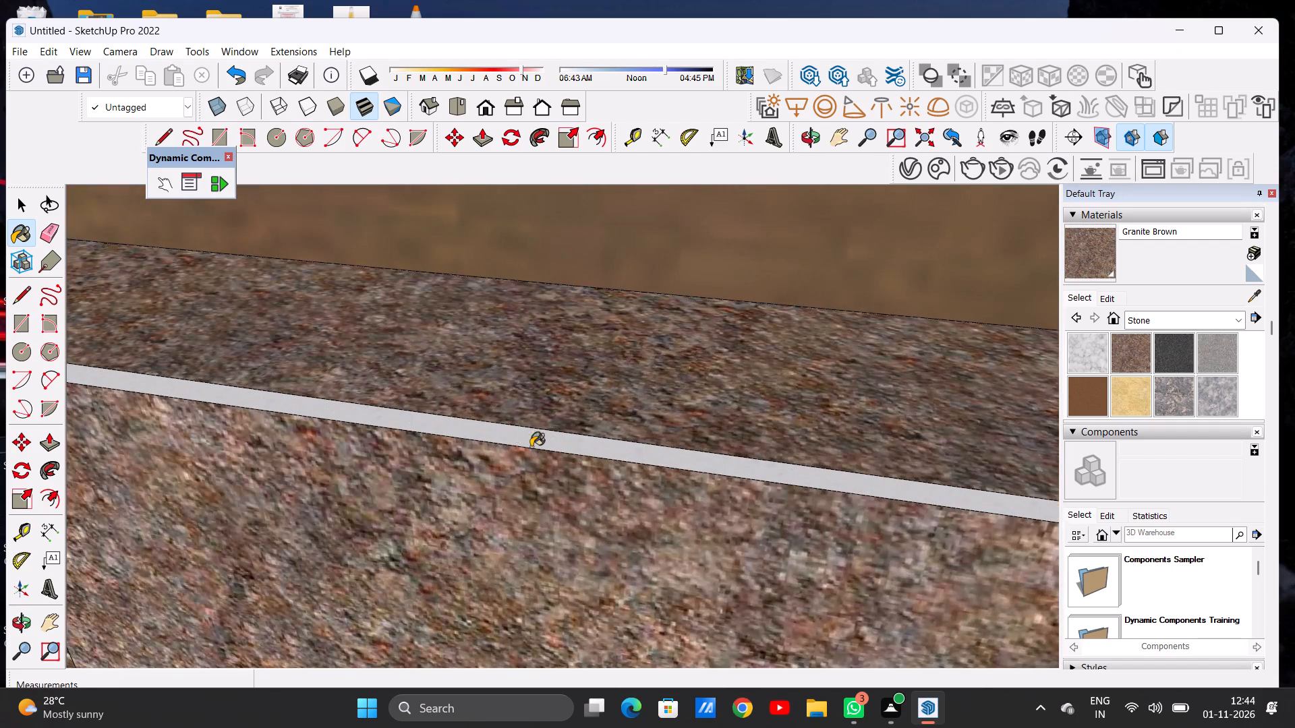
Paint the low wall's narrow end face beside the wooden pillar with Granite Brown.
scroll(537, 460, down, 16)
scroll(641, 462, down, 6)
middle_drag(544, 508, 616, 423)
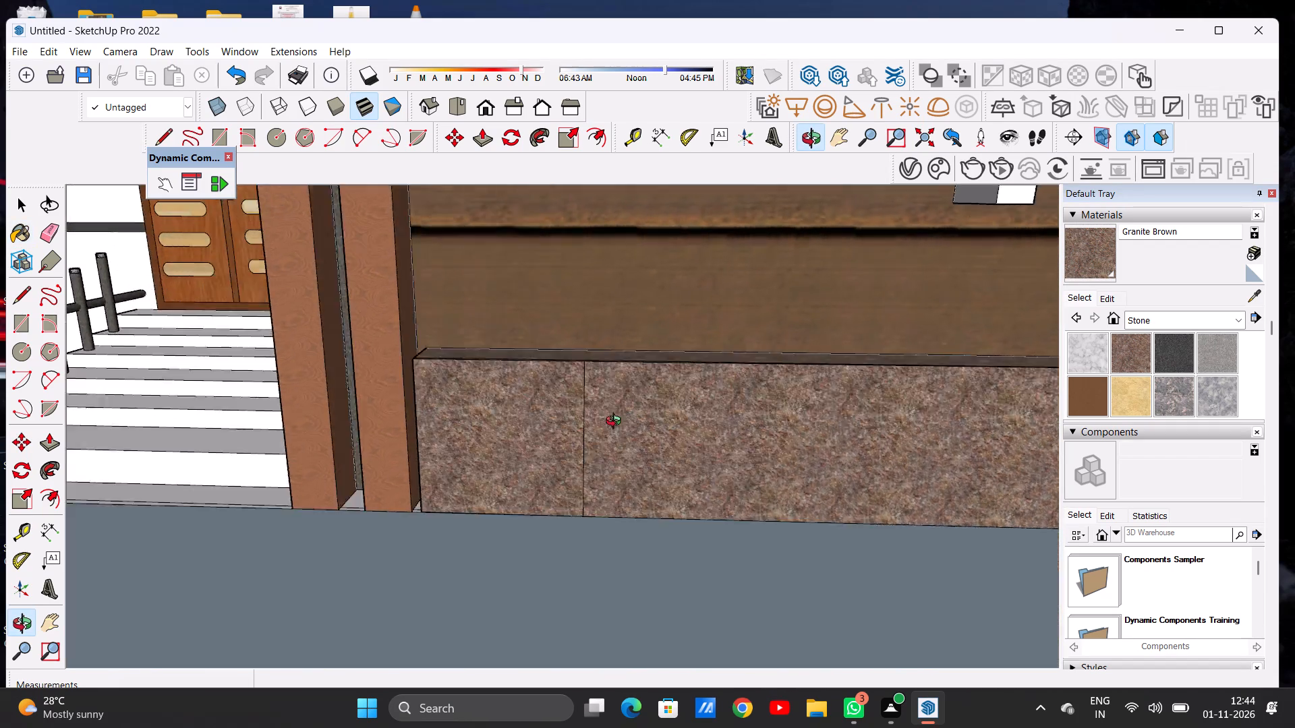
middle_drag(616, 423, 769, 396)
scroll(596, 419, up, 15)
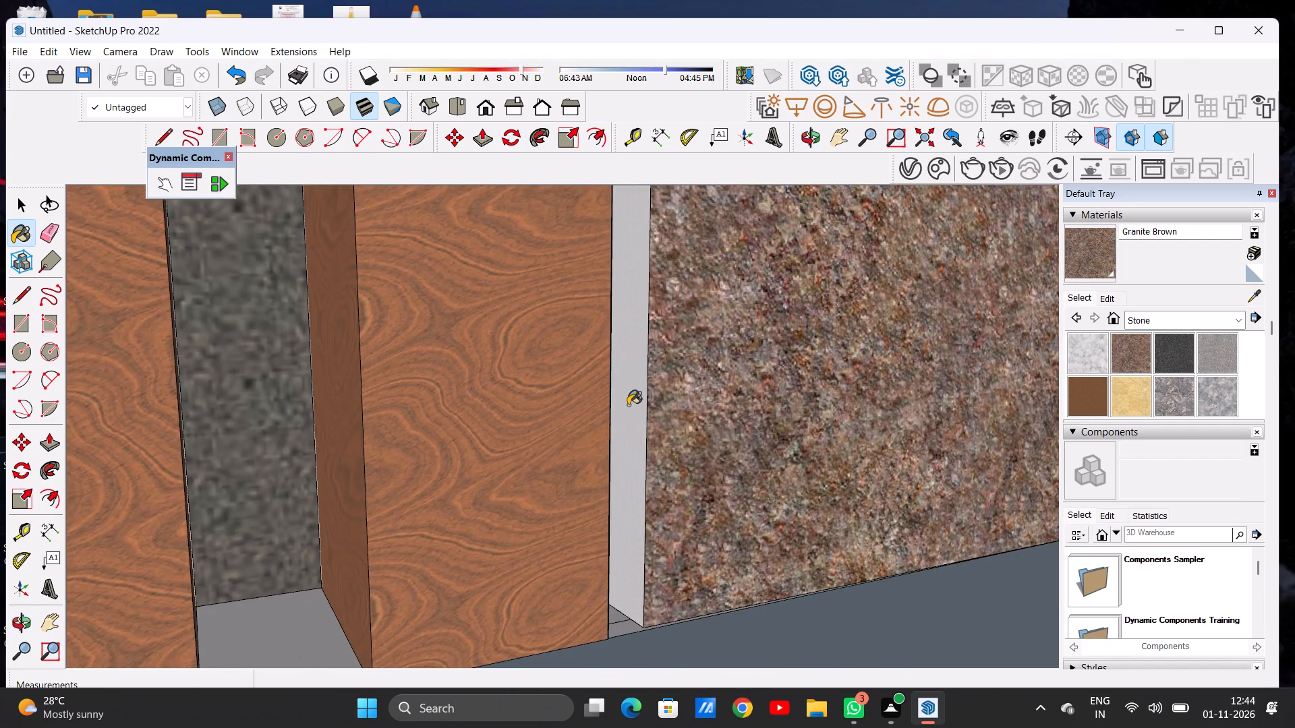
click(628, 405)
Examine the granite-clad low wall from the side and from the front of the house.
scroll(556, 444, down, 6)
scroll(400, 481, down, 12)
middle_drag(614, 468, 554, 450)
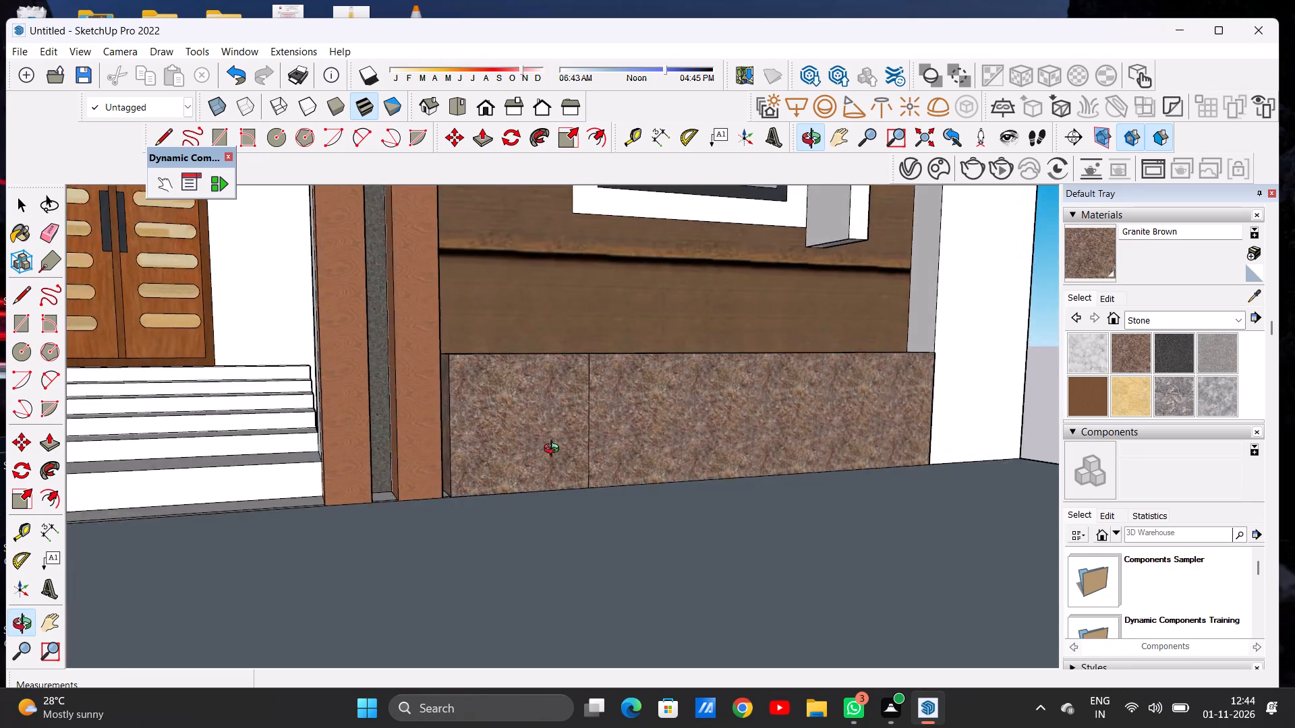
middle_drag(554, 450, 477, 479)
scroll(486, 471, down, 12)
middle_drag(708, 454, 428, 477)
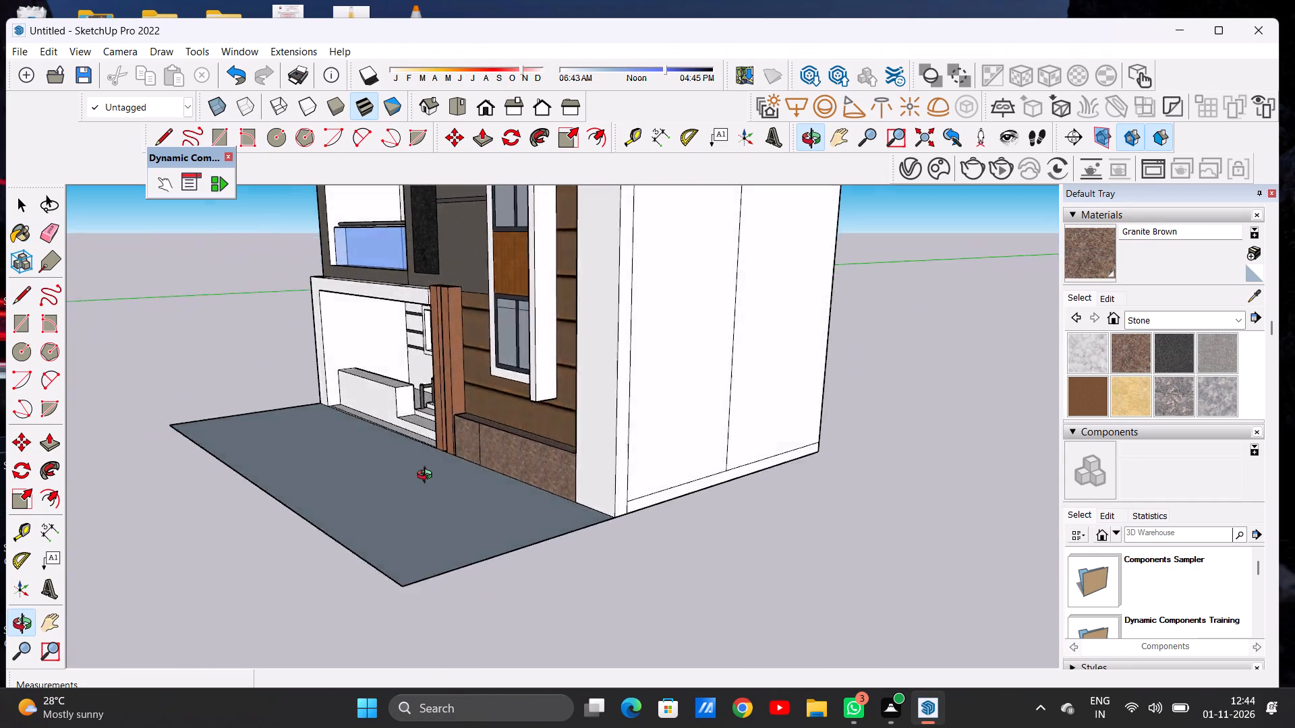
middle_drag(428, 477, 726, 486)
scroll(591, 491, down, 4)
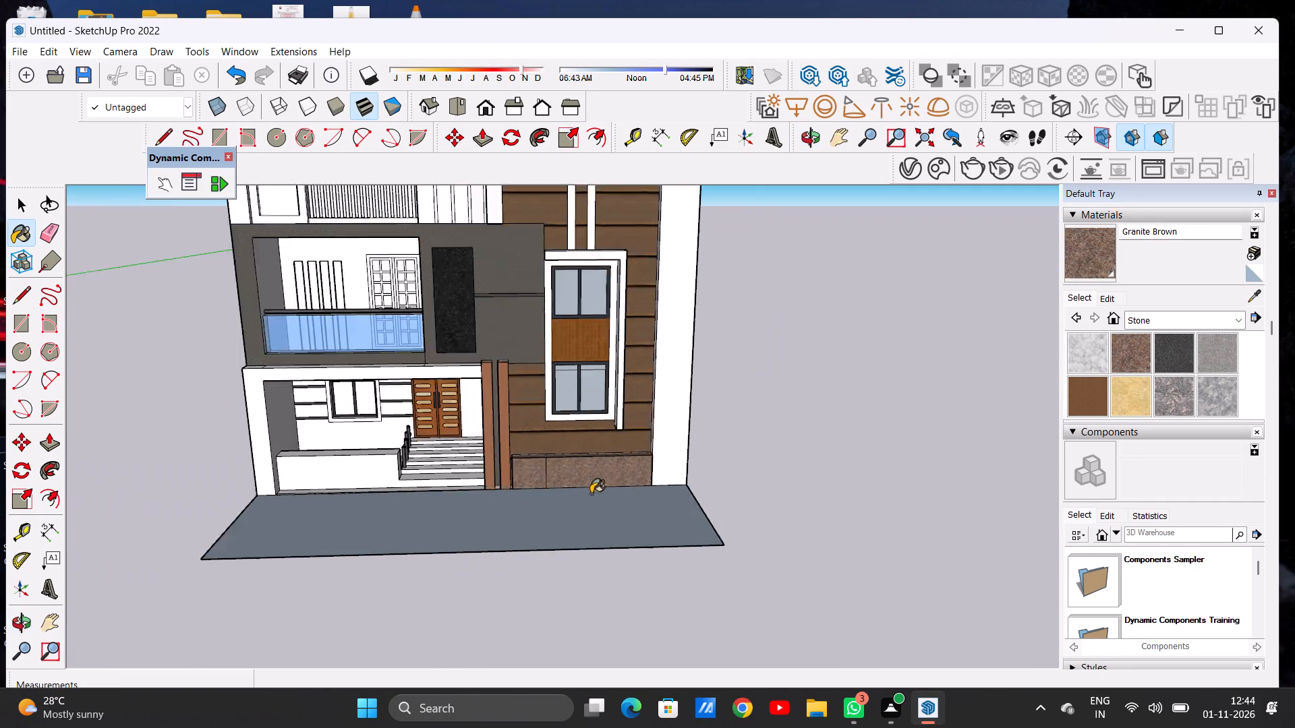
scroll(591, 493, down, 7)
middle_drag(570, 496, 556, 456)
scroll(555, 497, up, 3)
scroll(555, 502, down, 1)
scroll(555, 503, up, 6)
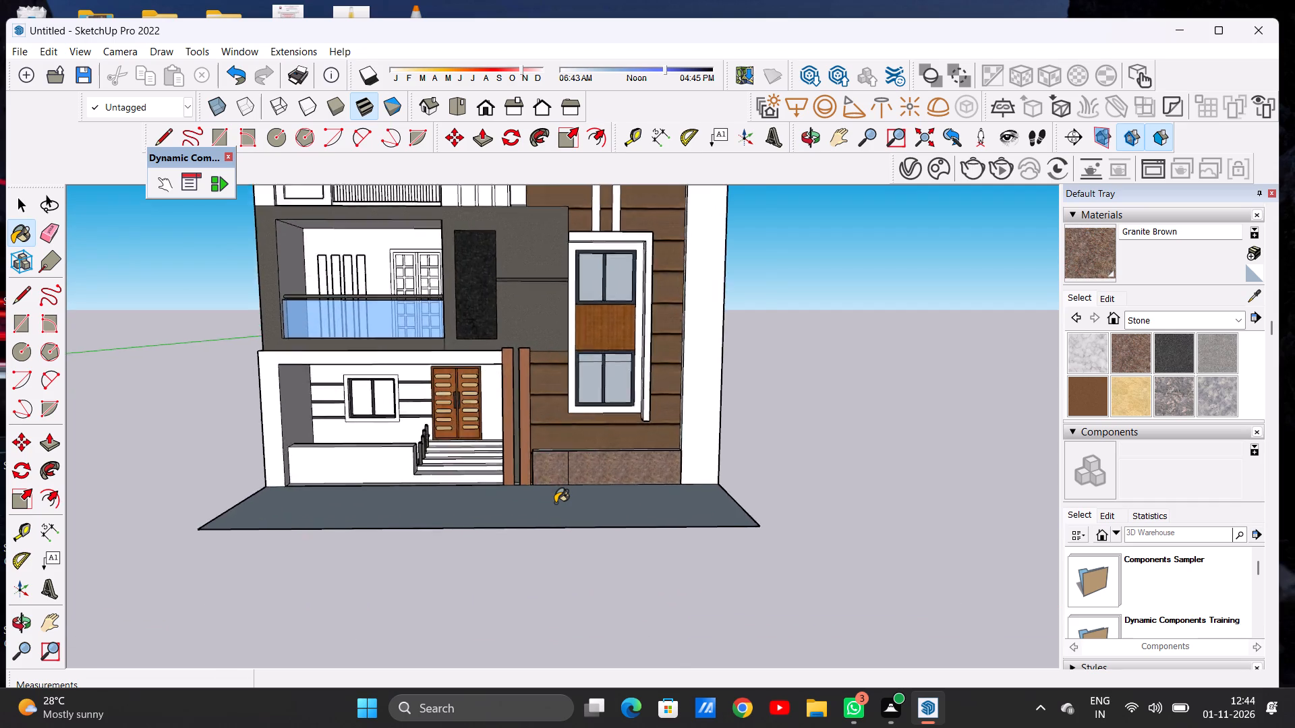
scroll(555, 503, up, 3)
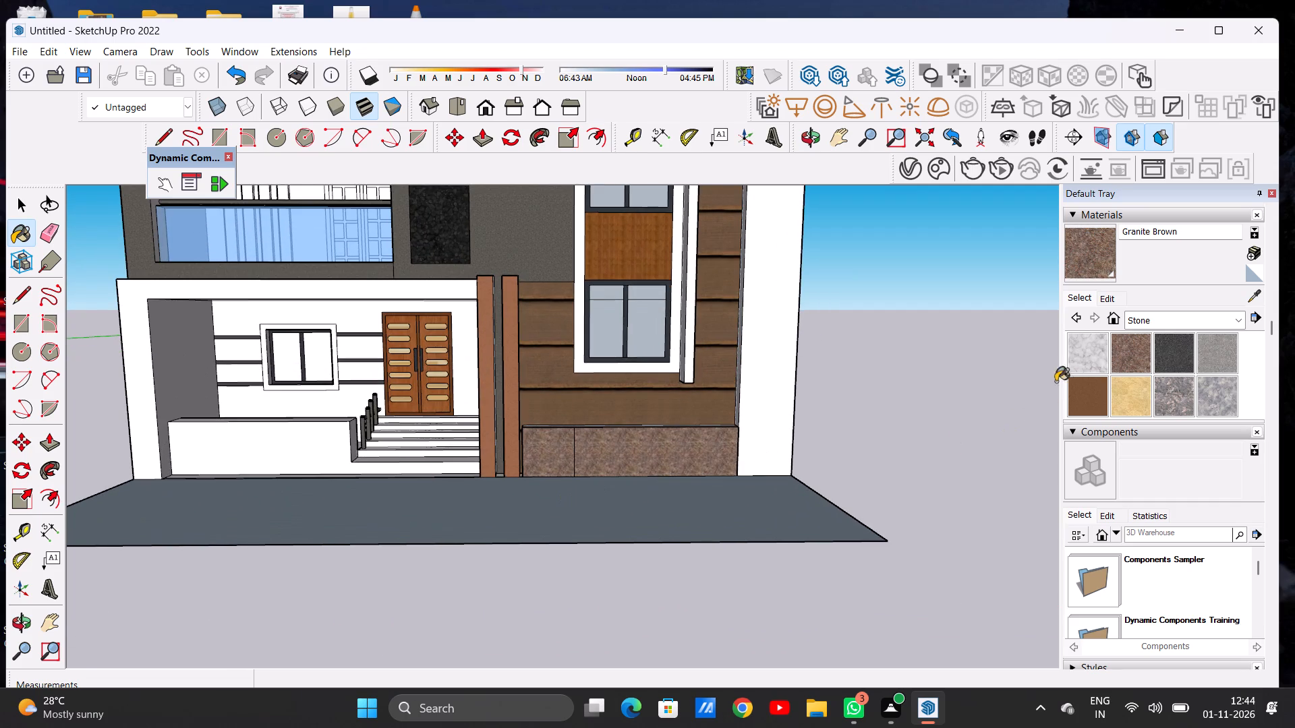
Lighten the Granite Brown material's colour slightly and leave the painting tool.
click(1108, 297)
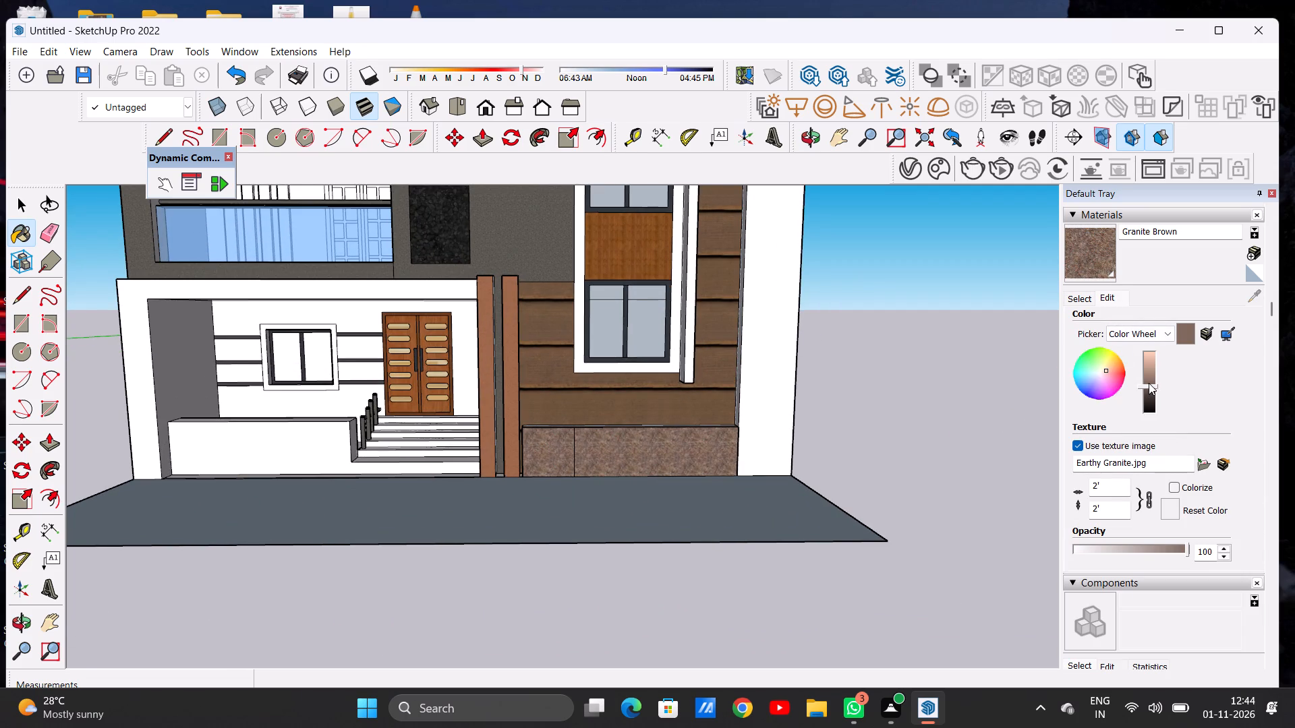
click(1147, 382)
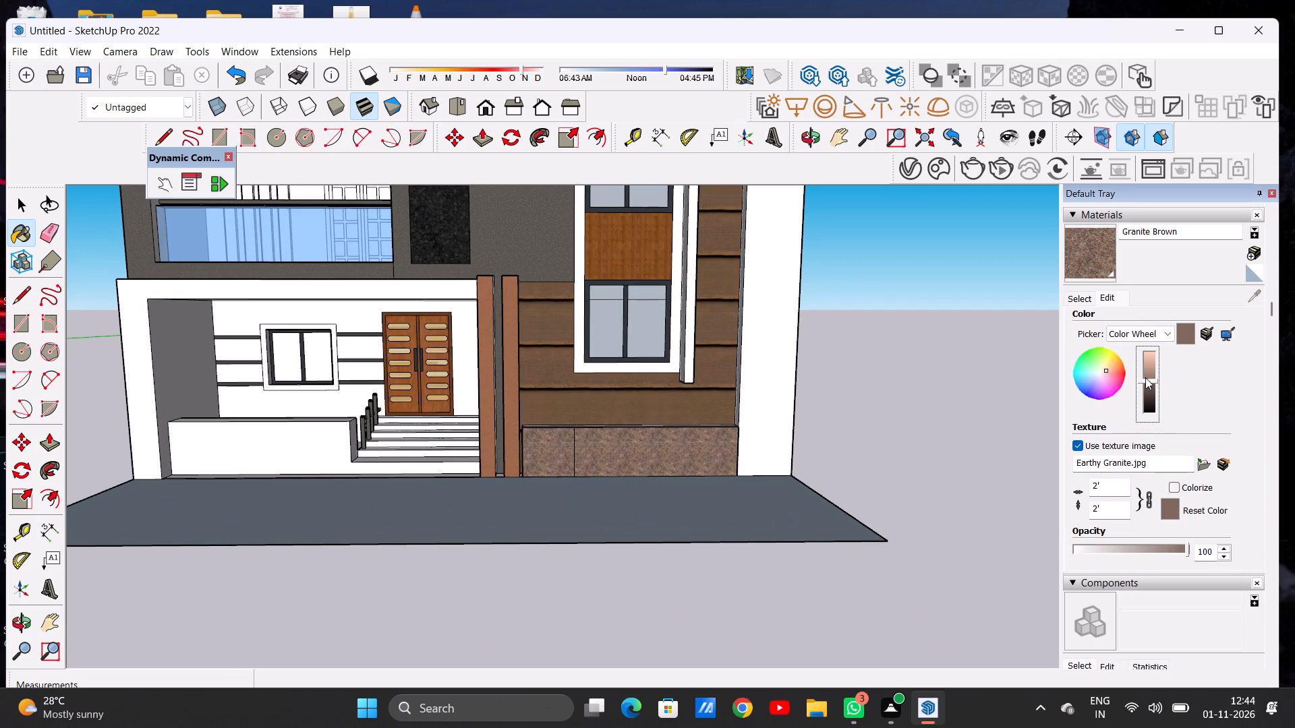
scroll(766, 415, down, 1)
scroll(766, 415, up, 1)
scroll(767, 414, down, 5)
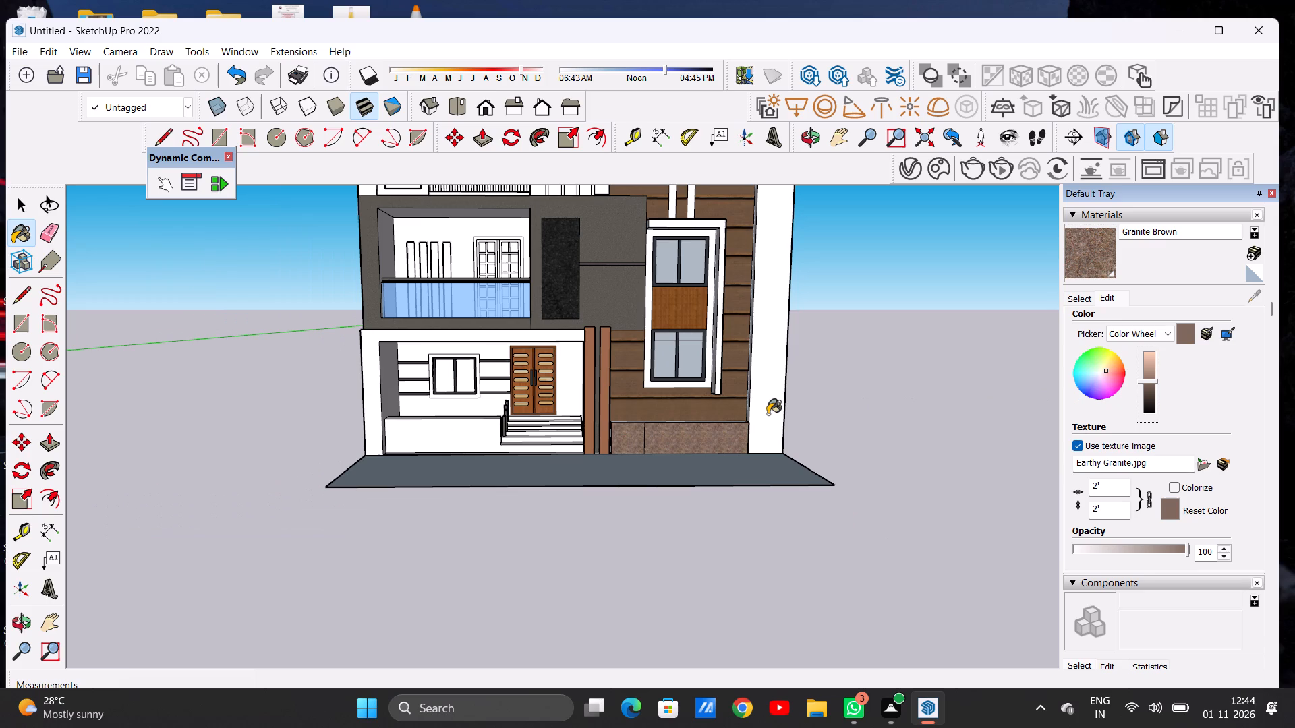
key(space)
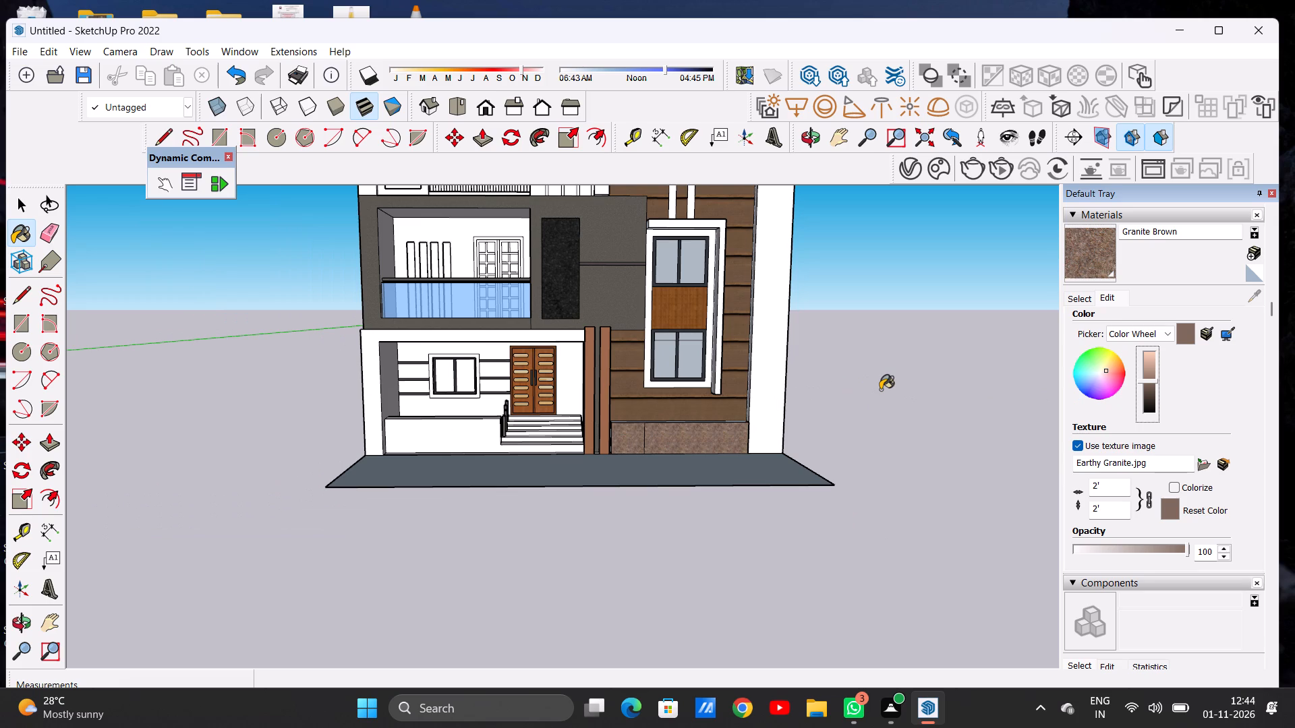
click(880, 390)
key(space)
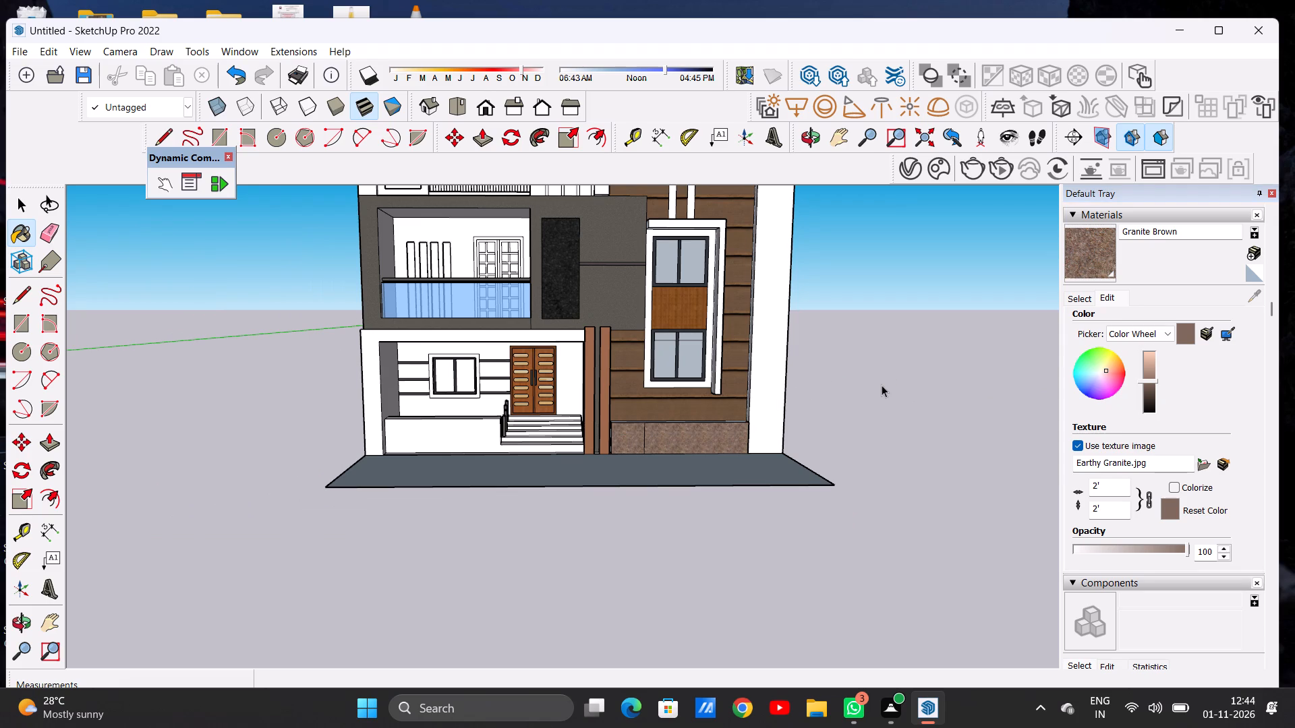
Paint the white frame face around the wood-clad tall wall with 0043_SaddleBrown from the Colors-Named collection.
scroll(572, 452, down, 8)
middle_drag(561, 455, 567, 442)
scroll(621, 313, up, 8)
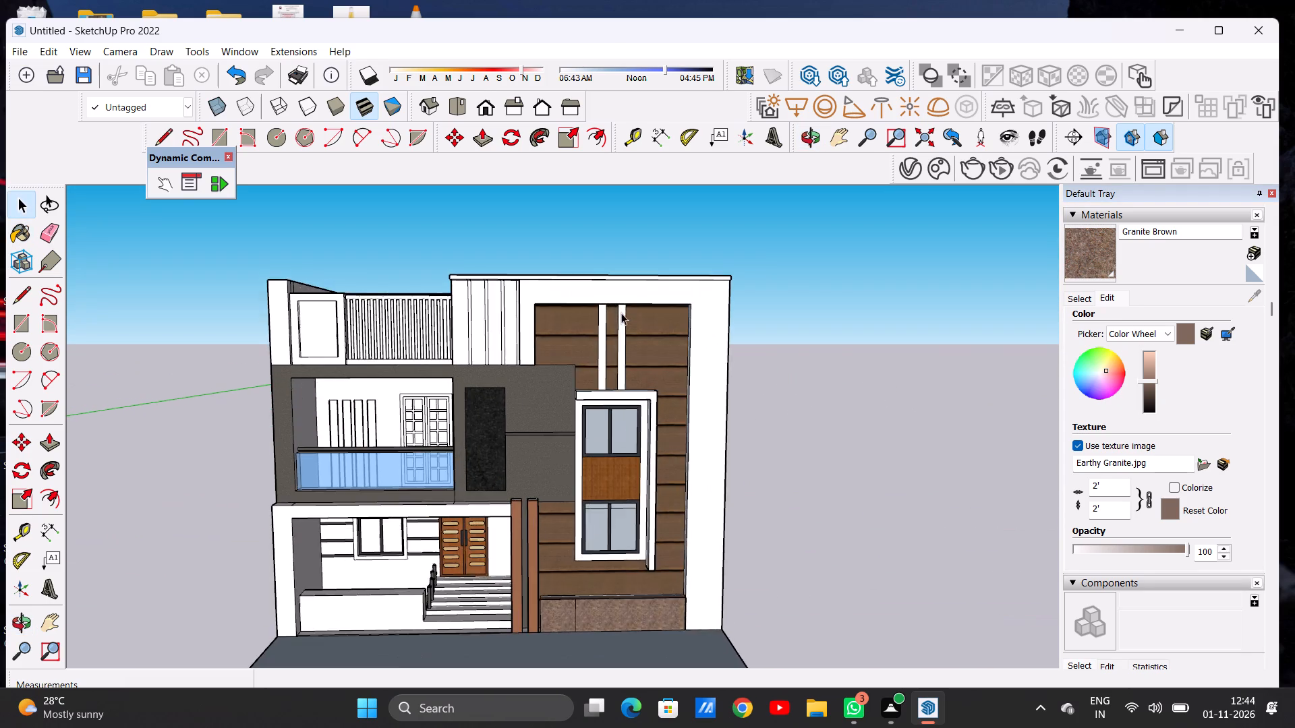
scroll(627, 298, up, 4)
scroll(627, 298, down, 1)
scroll(627, 298, up, 4)
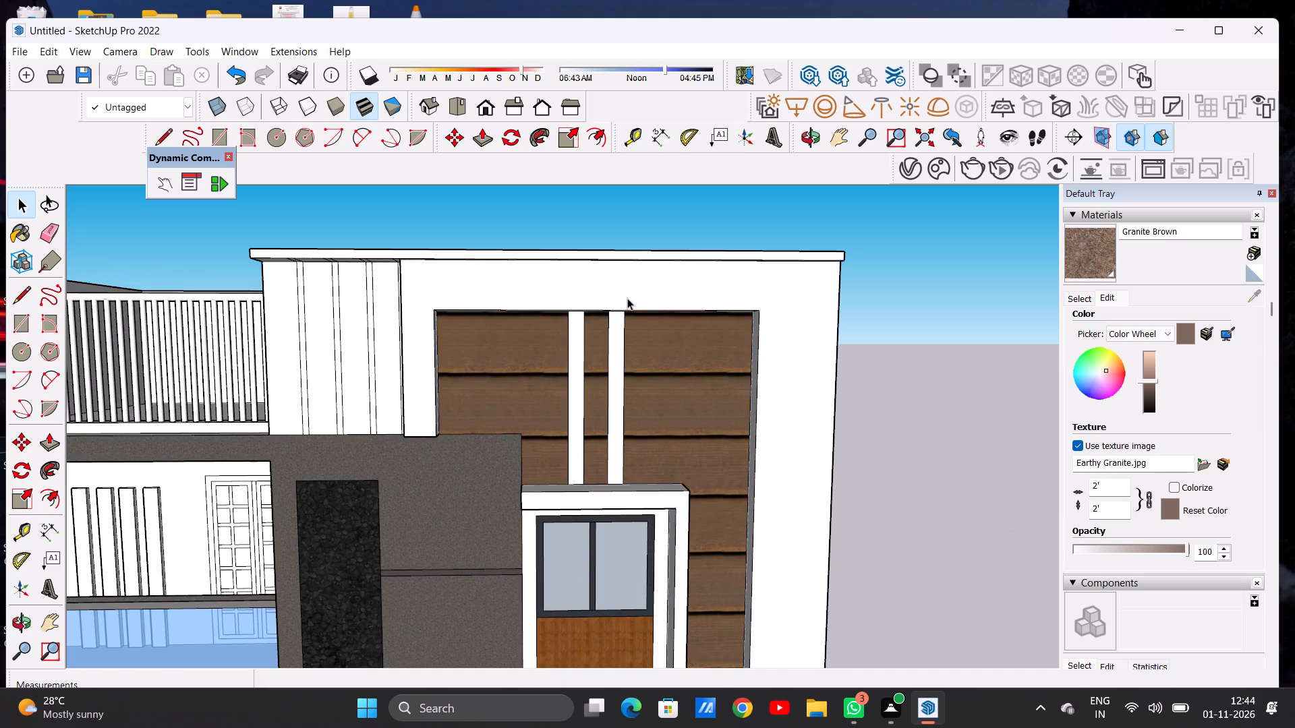
click(1082, 293)
click(1141, 320)
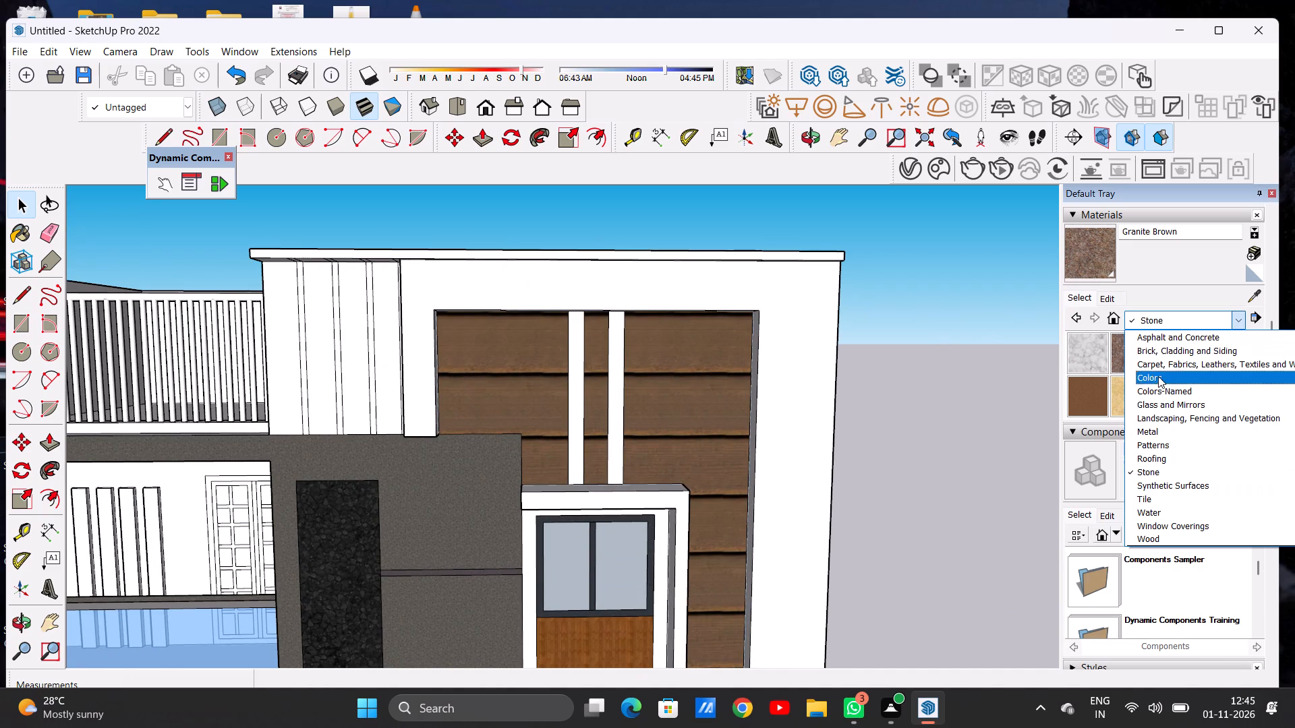
click(1172, 390)
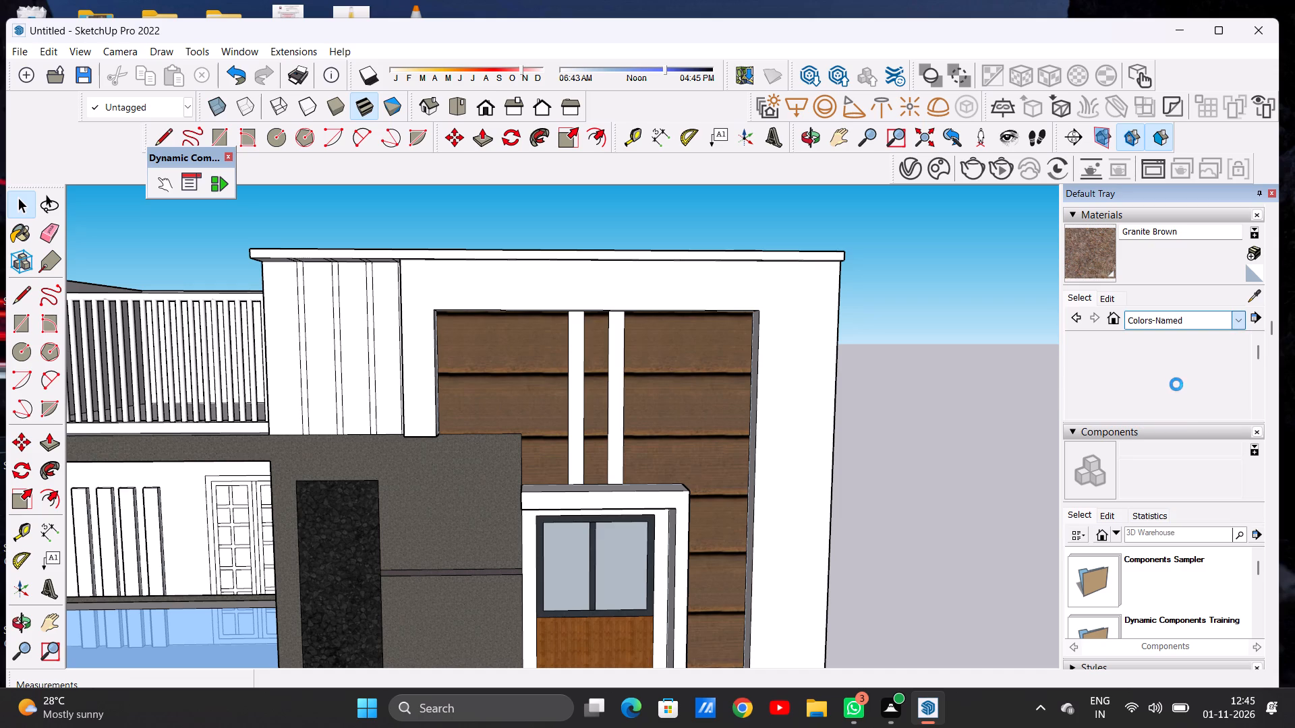
scroll(1176, 384, down, 3)
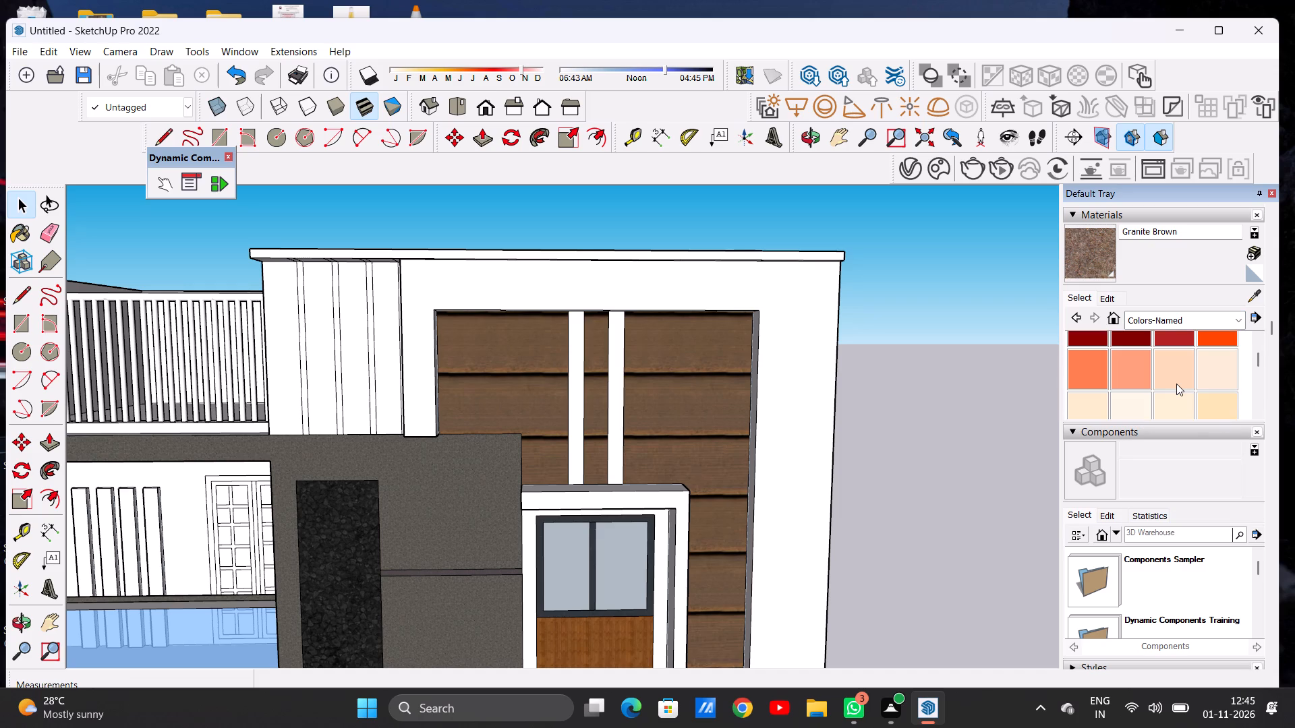
scroll(1176, 384, up, 2)
scroll(1176, 384, down, 3)
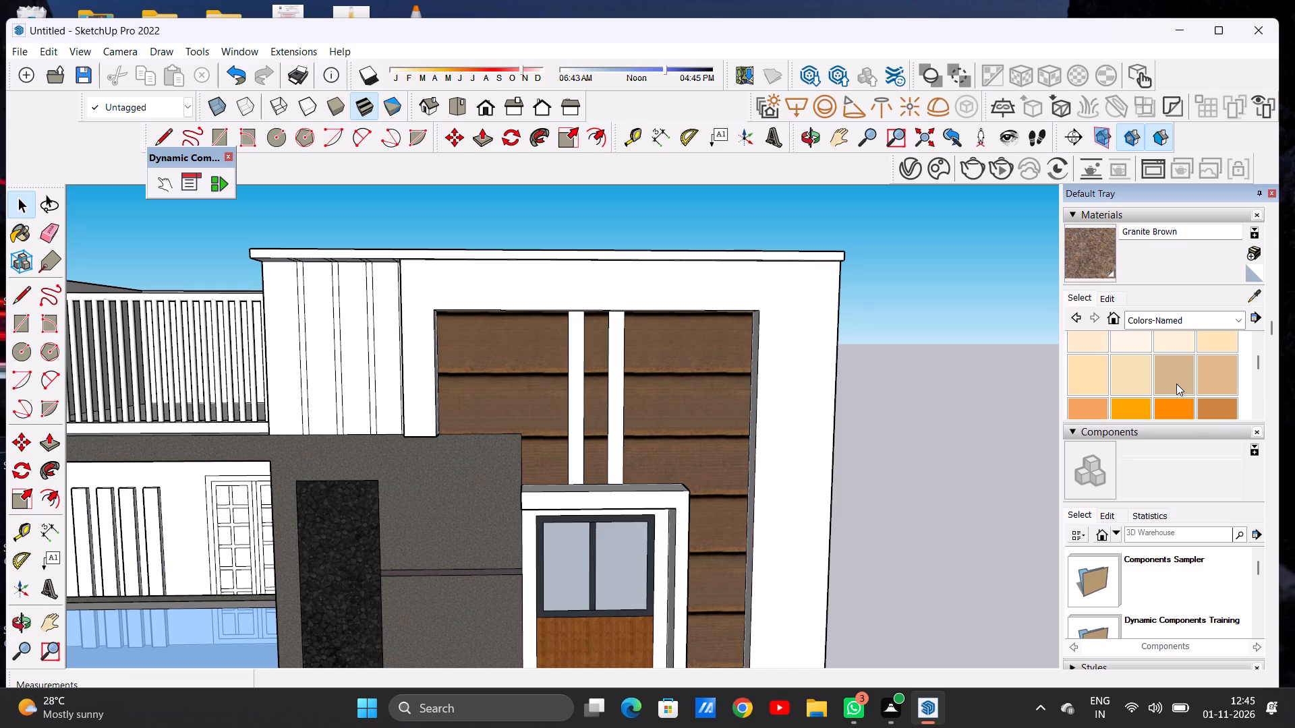
scroll(1176, 384, down, 1)
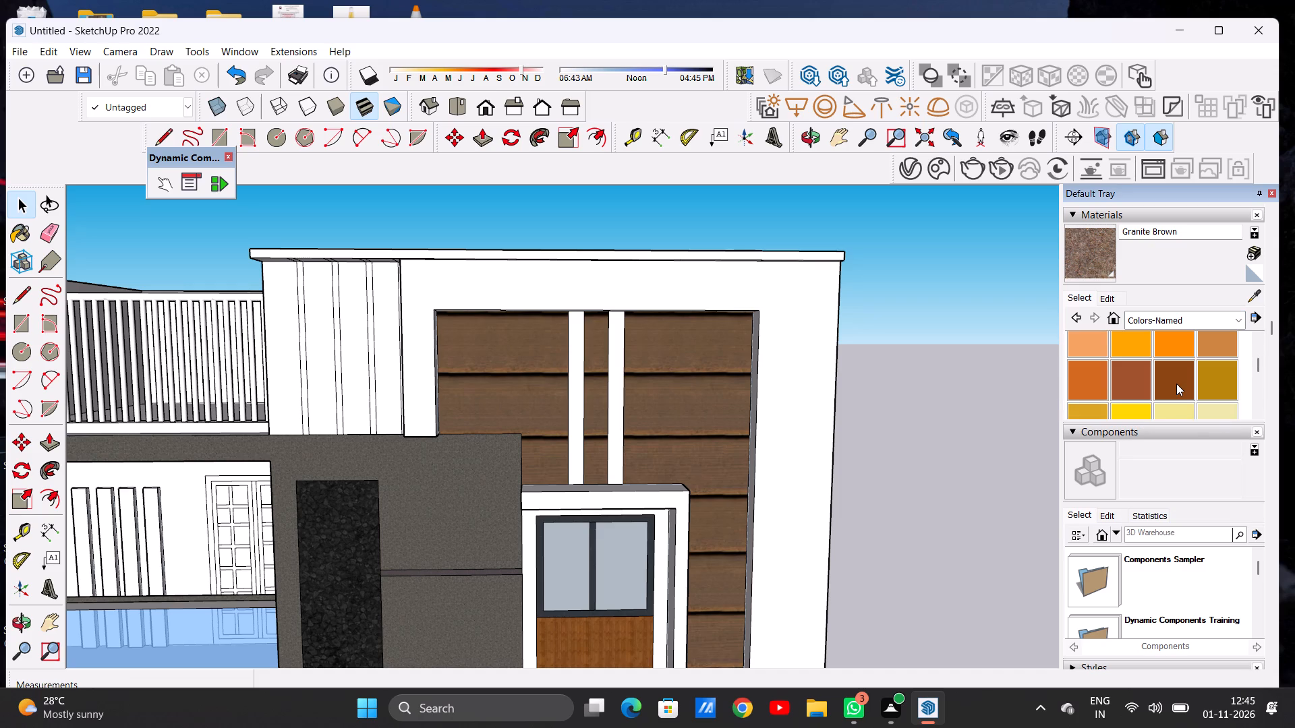
scroll(1176, 384, down, 1)
scroll(1176, 384, up, 1)
click(1177, 384)
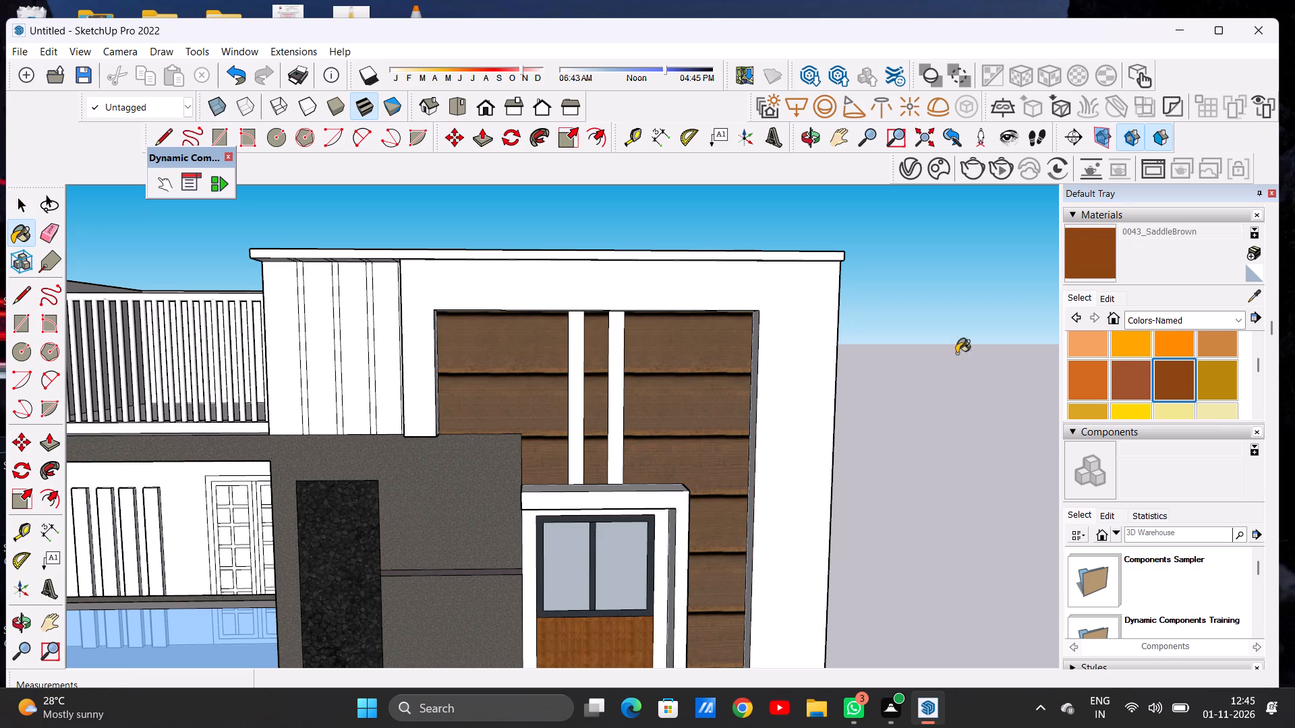
scroll(815, 348, up, 1)
scroll(815, 348, down, 1)
scroll(815, 348, up, 2)
click(790, 344)
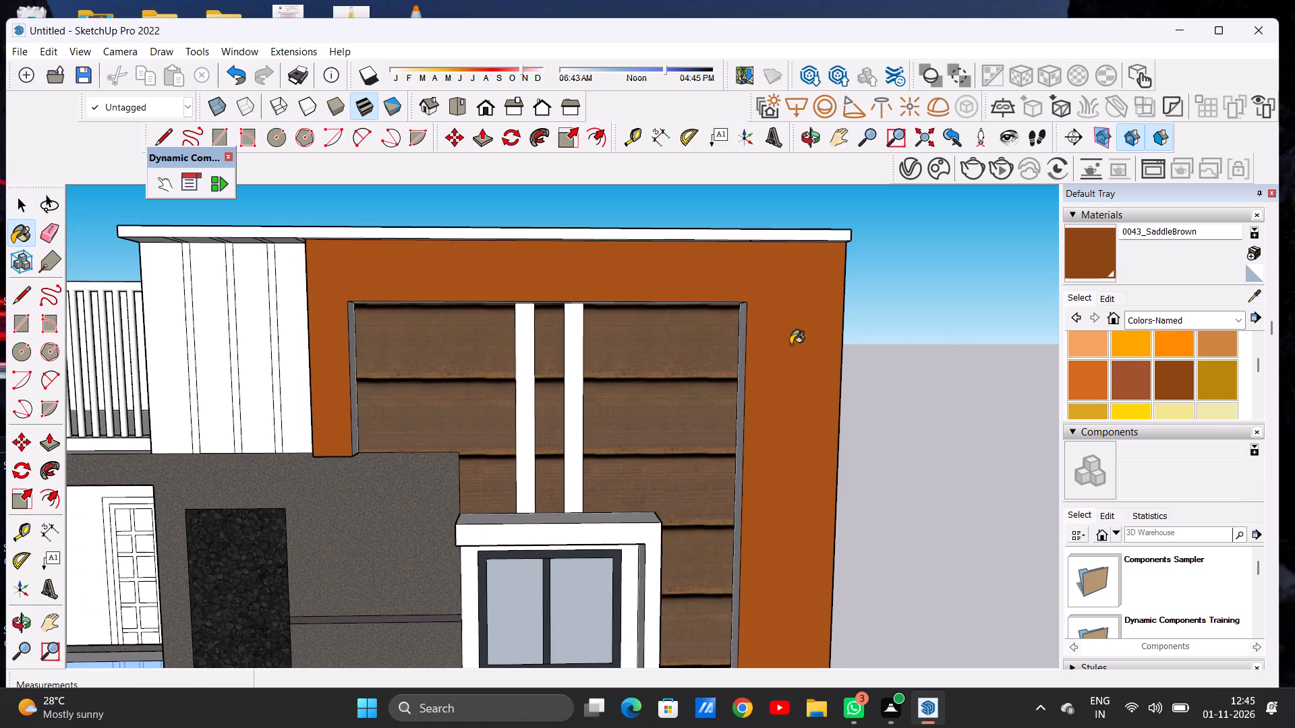
Darken the 0043_SaddleBrown colour used on the frame around the clad wall.
scroll(751, 305, down, 5)
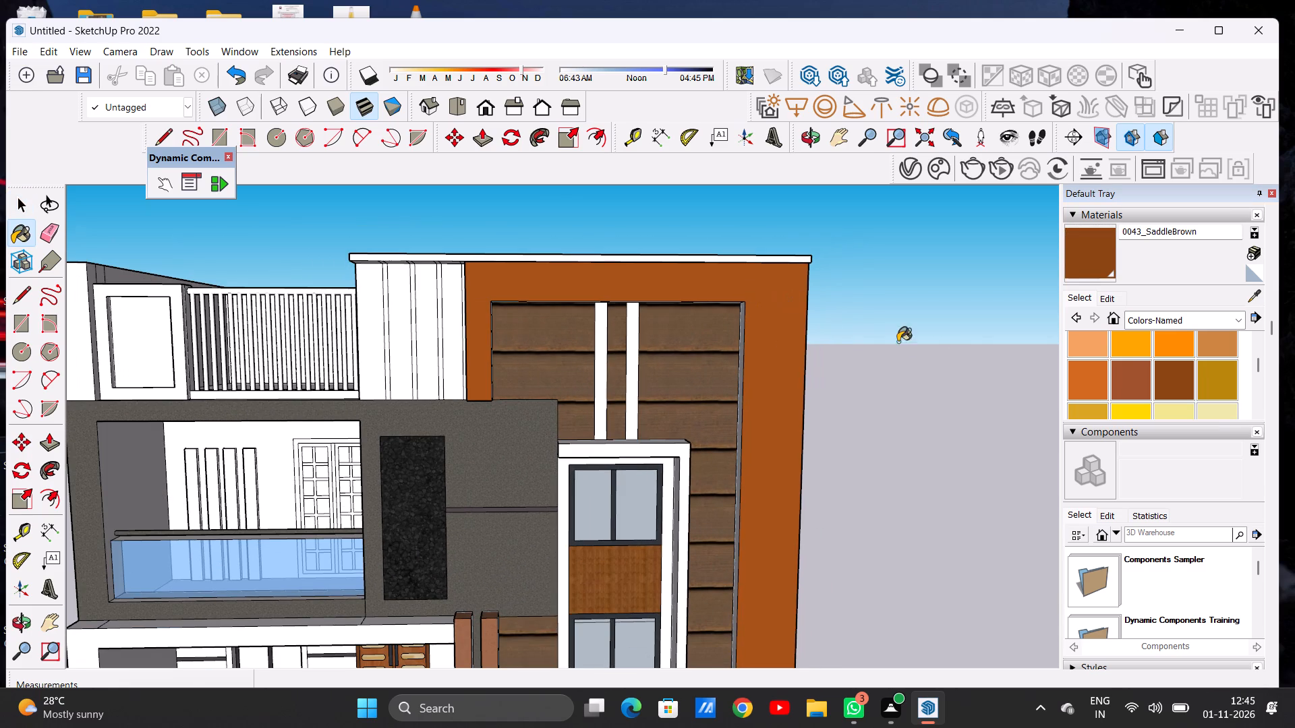
click(1105, 296)
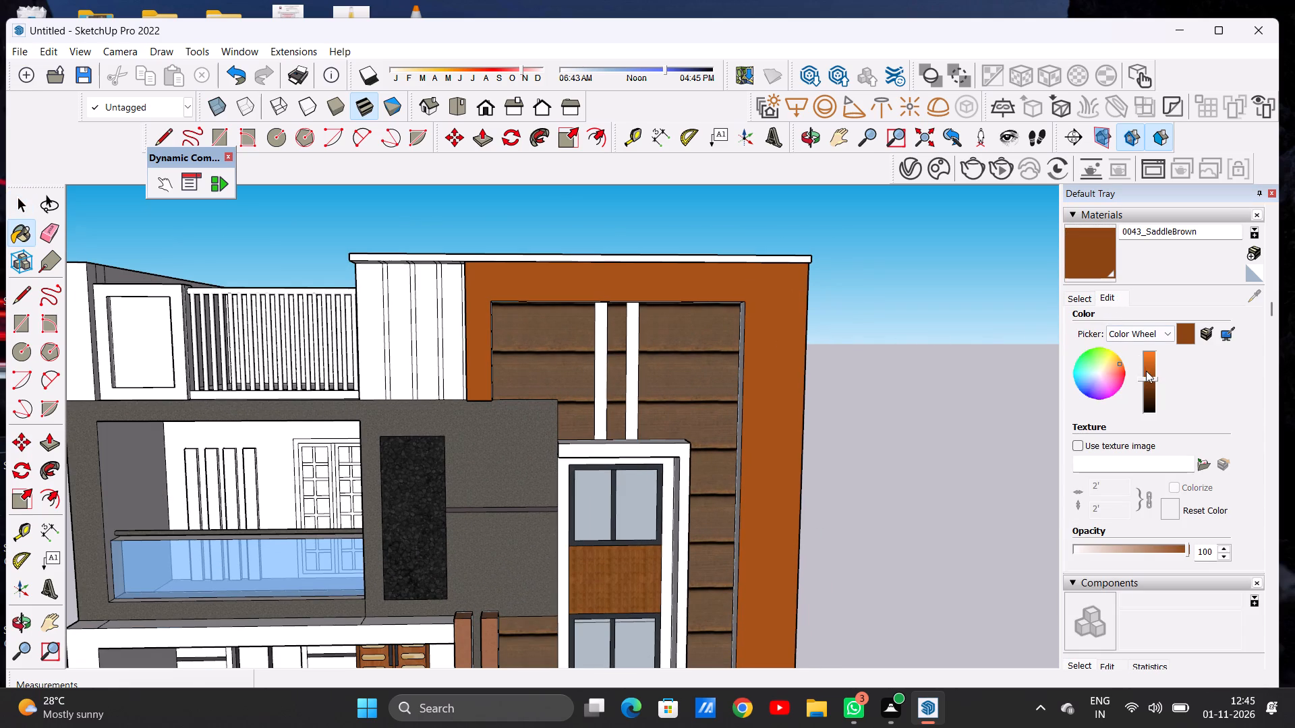
click(1149, 384)
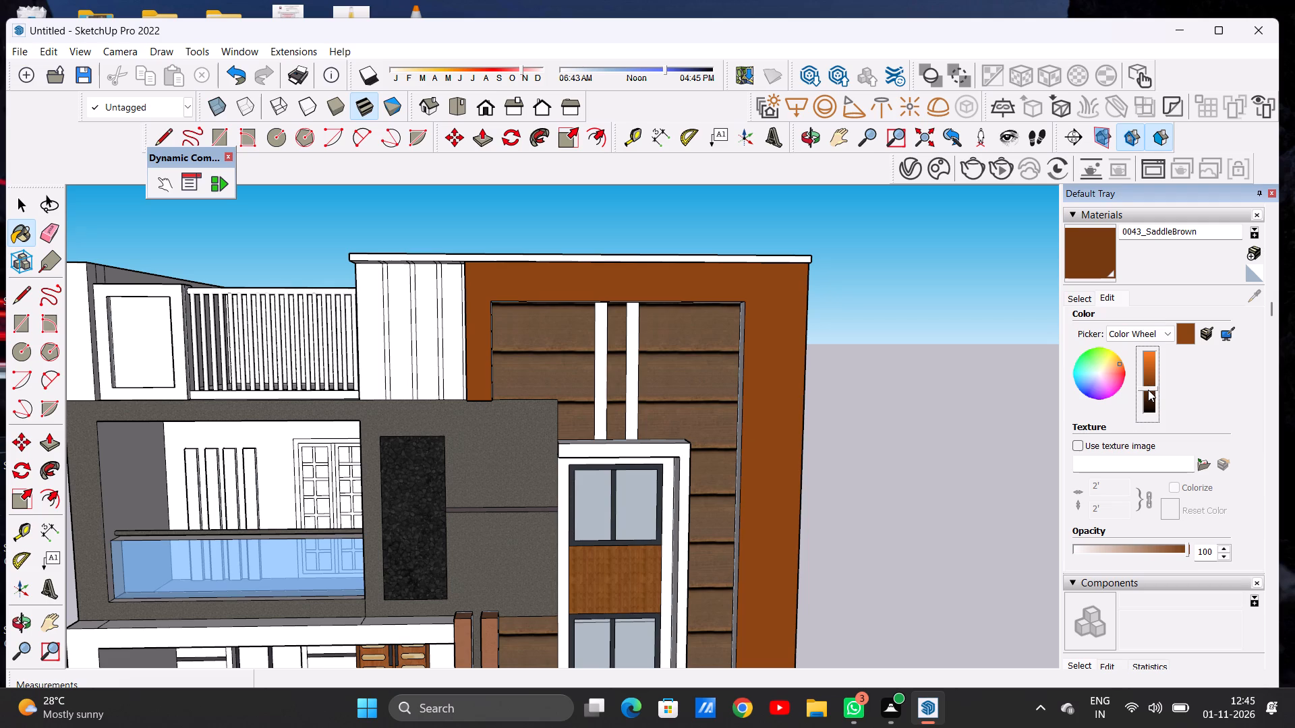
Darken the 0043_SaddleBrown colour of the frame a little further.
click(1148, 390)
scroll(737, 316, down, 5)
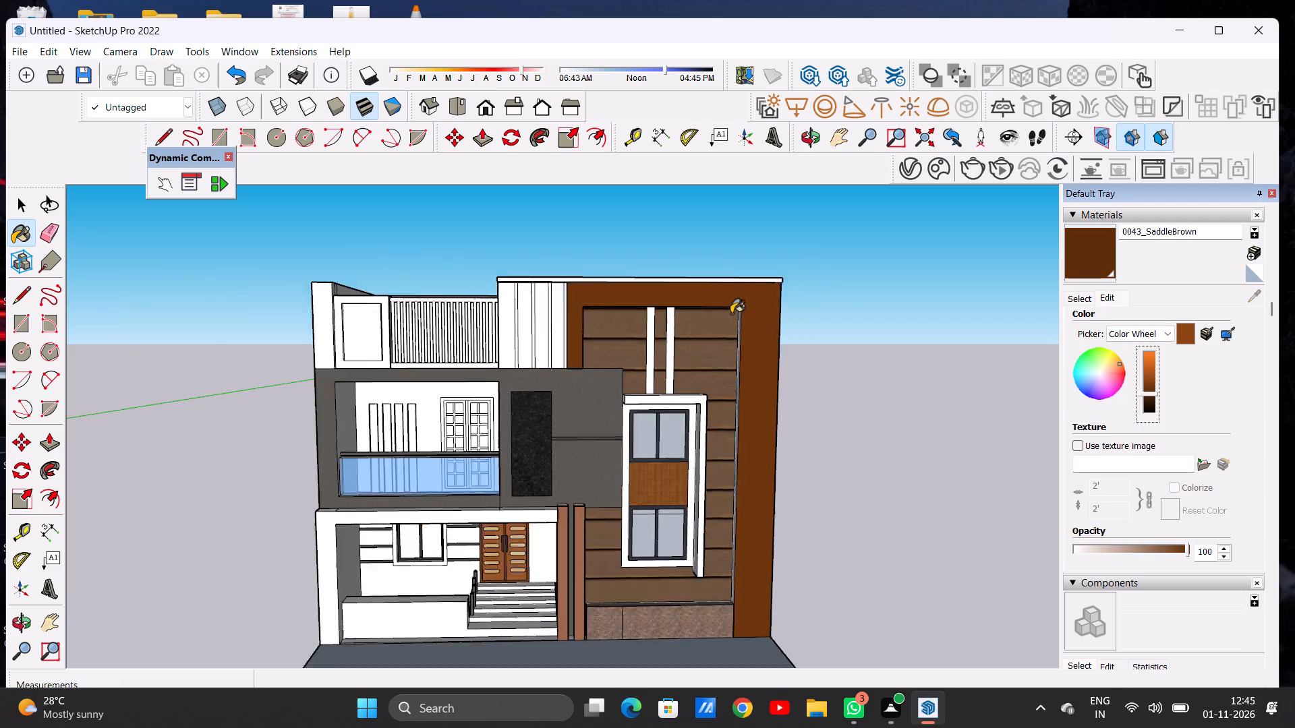
Paint the narrow outer side face of the frame around the clad wall with 0043_SaddleBrown.
scroll(731, 313, down, 2)
middle_drag(820, 371, 500, 392)
scroll(647, 299, up, 14)
click(710, 286)
scroll(671, 291, down, 14)
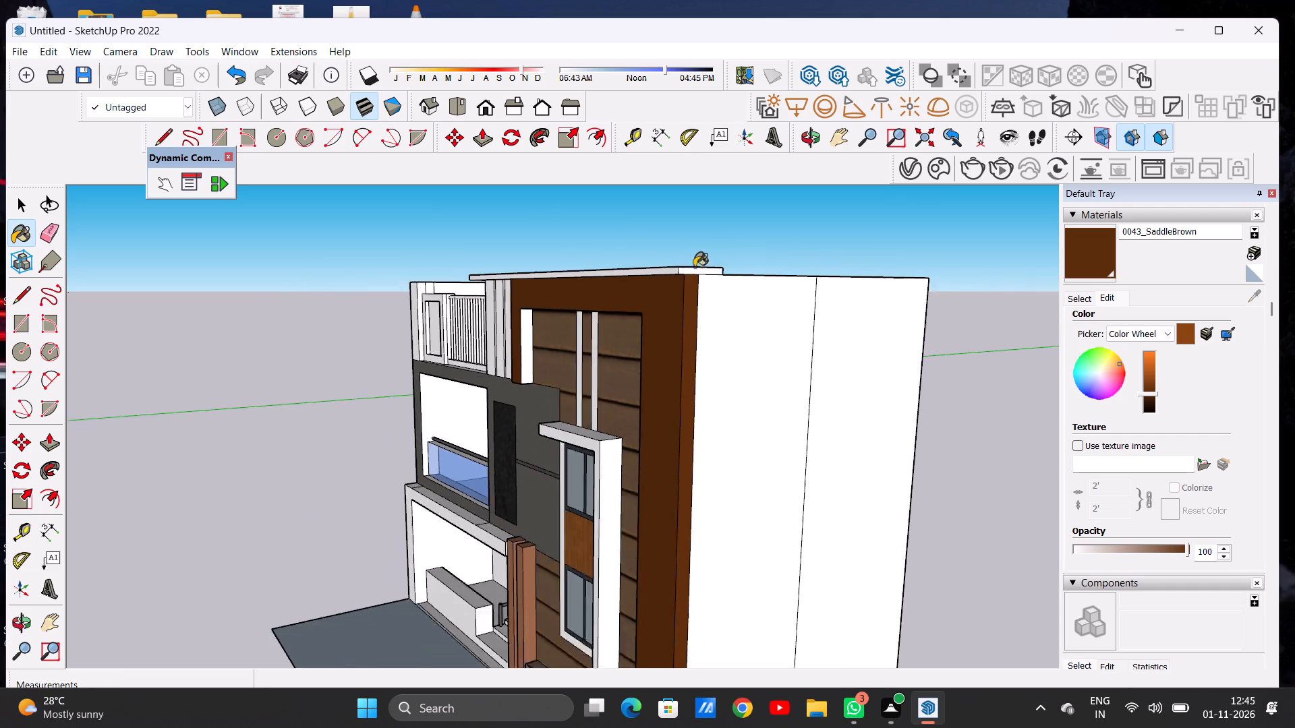
Darken the 0043_SaddleBrown material to a deep brown and check it on the whole front elevation.
scroll(694, 267, down, 1)
scroll(722, 282, up, 1)
scroll(725, 282, down, 5)
scroll(725, 295, up, 1)
middle_drag(646, 368, 884, 359)
scroll(629, 333, down, 4)
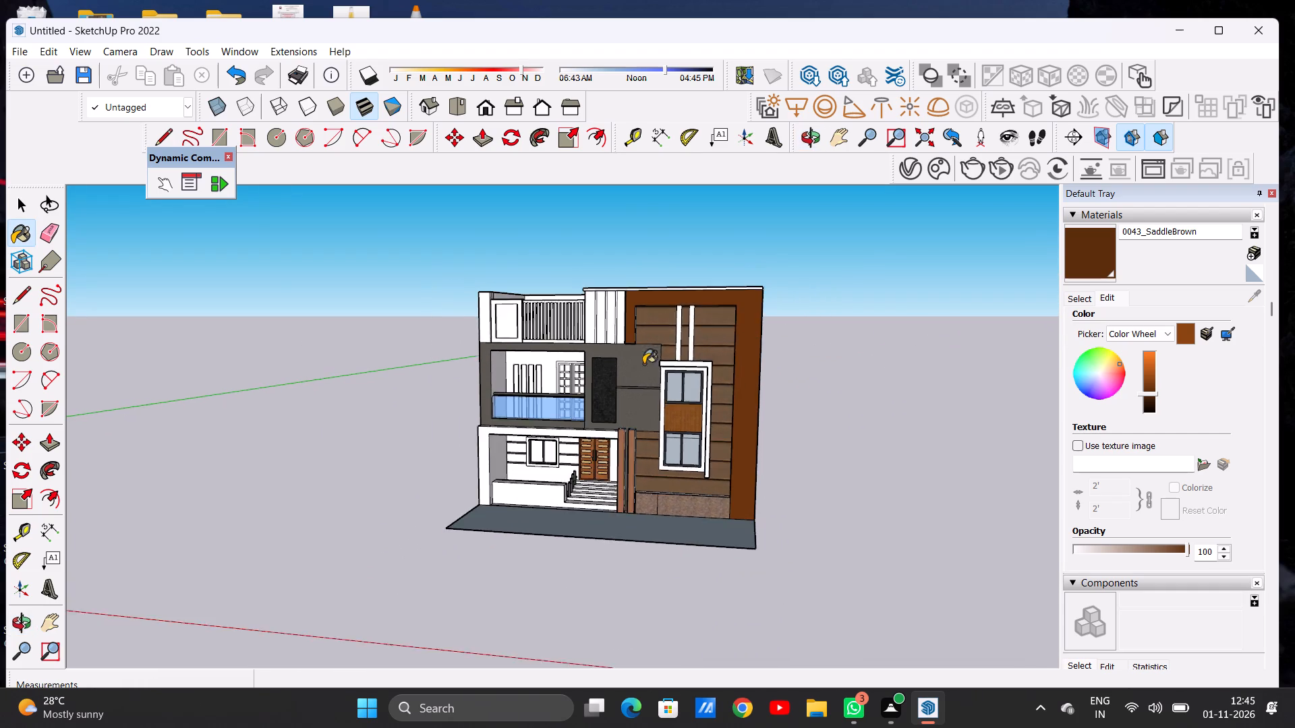
middle_drag(643, 364, 725, 369)
scroll(720, 327, up, 15)
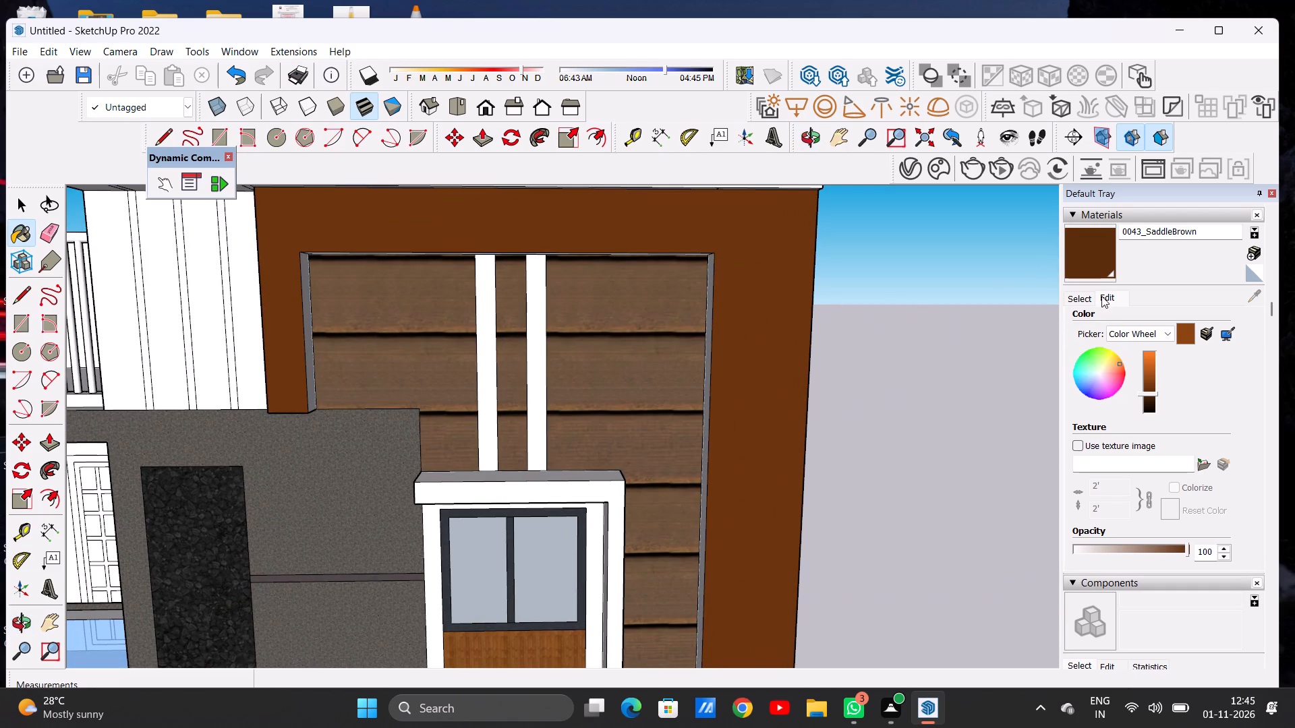
click(1150, 396)
scroll(685, 330, down, 7)
scroll(578, 282, down, 5)
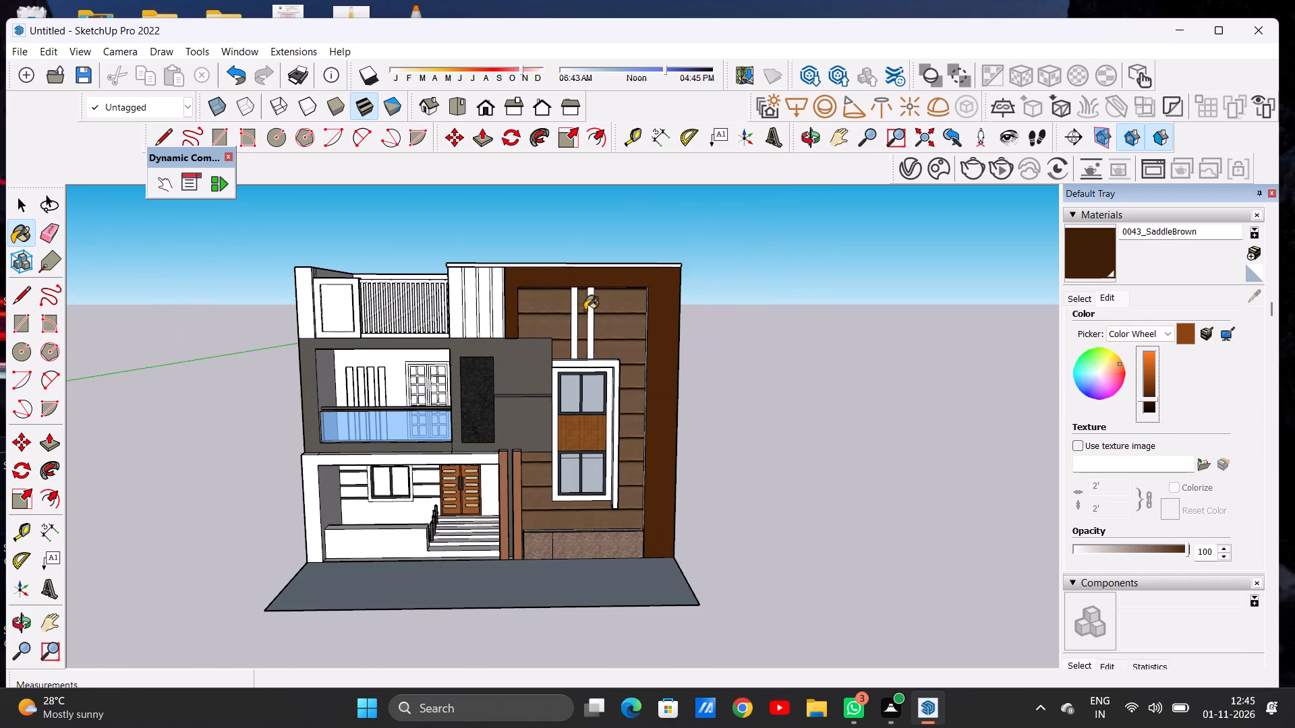
Paint the tall inner reveal of the frame, on the house's outer-corner side, with 0043_SaddleBrown.
middle_drag(651, 365, 895, 380)
scroll(635, 450, up, 6)
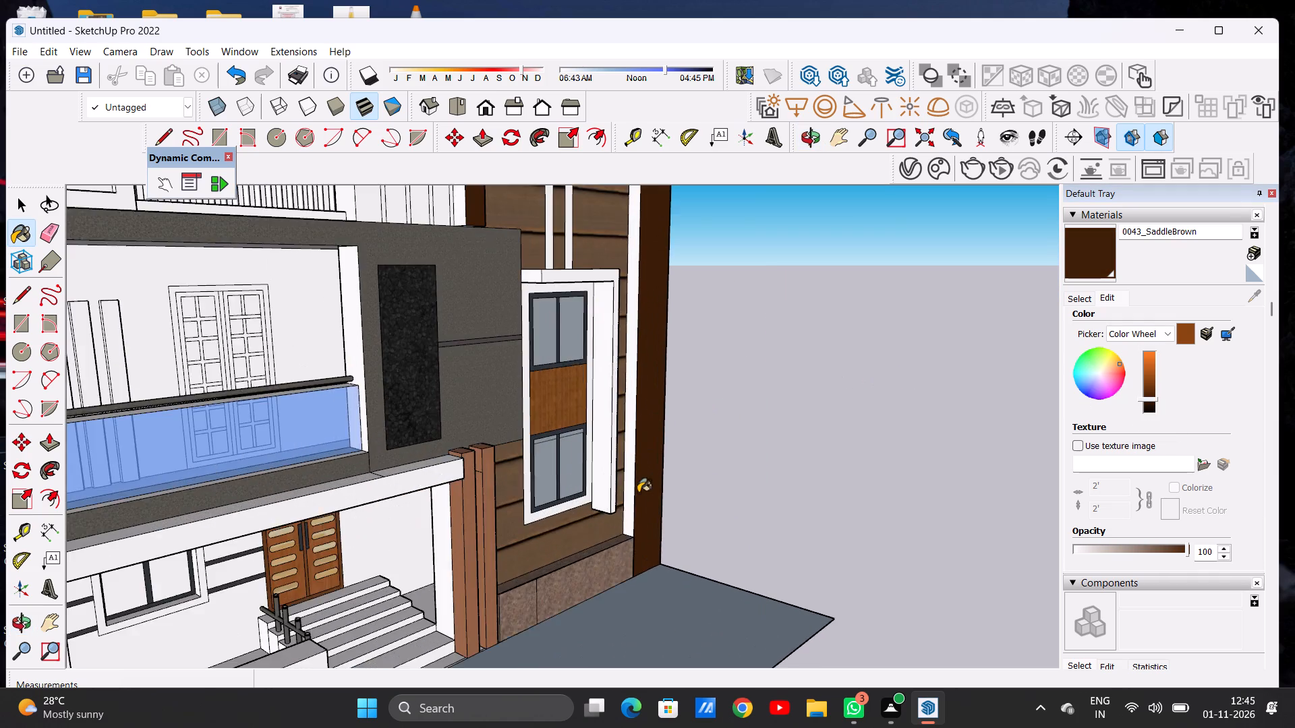
scroll(630, 481, up, 8)
click(633, 456)
scroll(612, 439, down, 15)
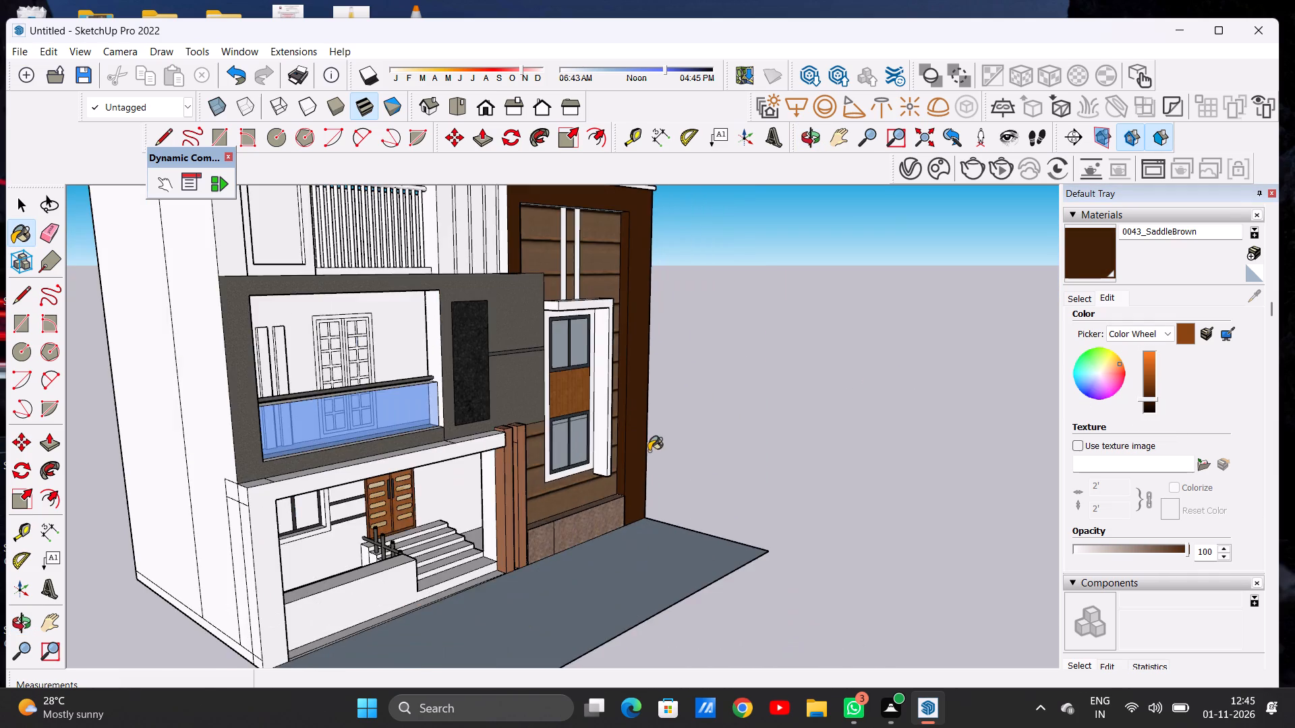
Paint the frame's top inner reveal and the inner reveal of its short leg with 0043_SaddleBrown.
middle_drag(649, 451, 272, 402)
scroll(657, 264, up, 14)
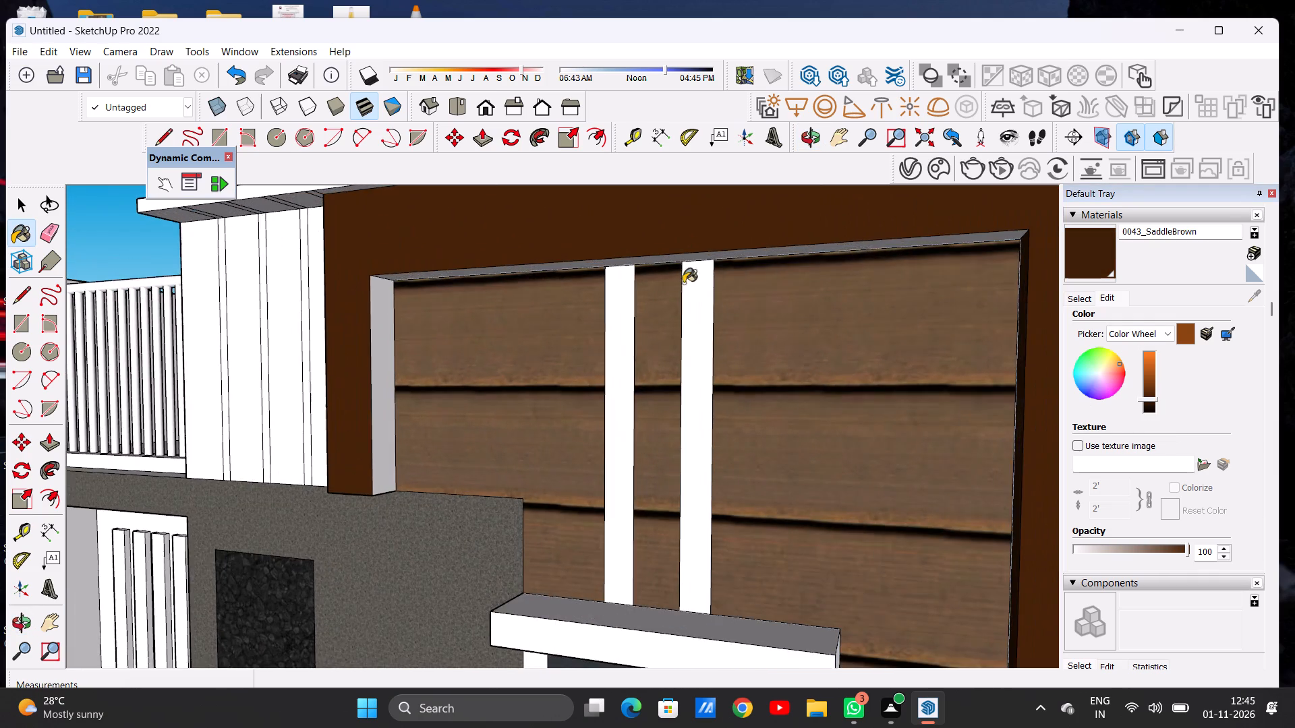
scroll(683, 283, up, 1)
middle_drag(669, 317, 693, 293)
scroll(525, 336, down, 4)
scroll(456, 332, up, 2)
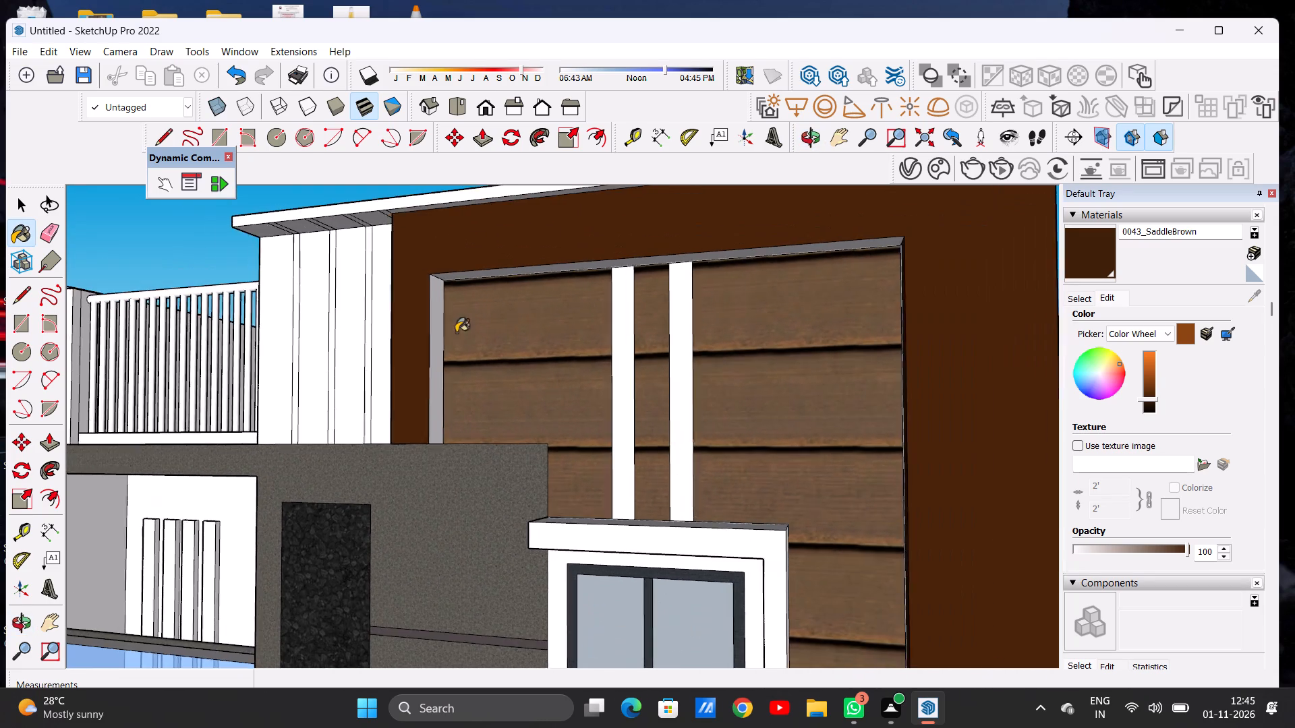
scroll(456, 332, up, 4)
scroll(443, 340, down, 1)
click(413, 332)
click(422, 328)
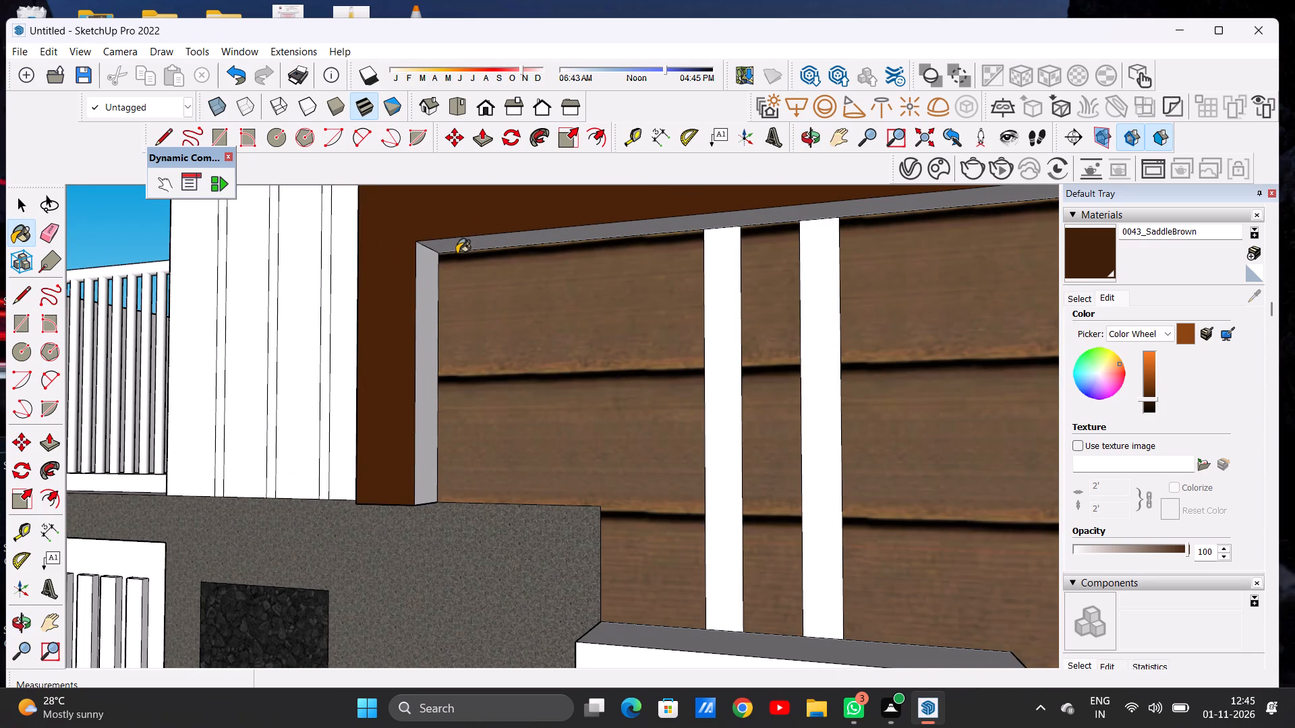
click(457, 247)
scroll(457, 291, down, 6)
scroll(513, 277, down, 6)
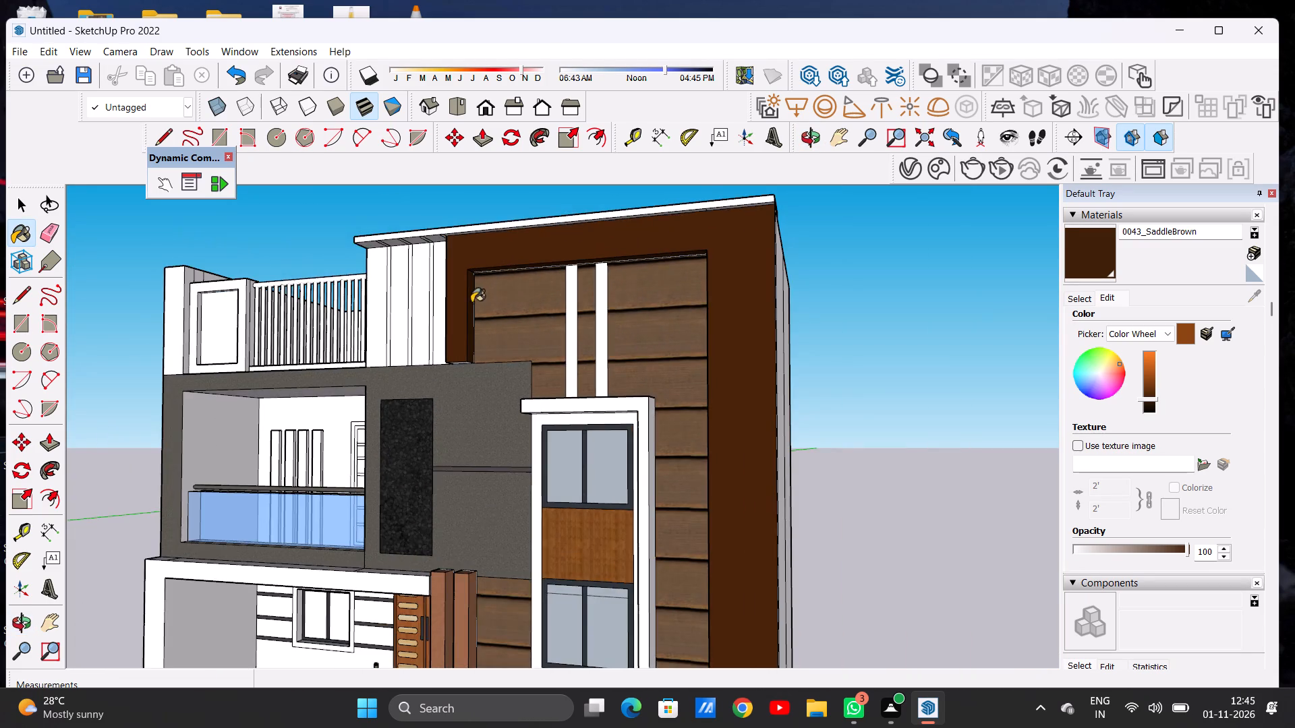
Paint the outer side of the frame's short leg, facing the white grooved wall, with 0043_SaddleBrown.
middle_drag(484, 307, 652, 328)
middle_drag(561, 301, 610, 386)
scroll(533, 357, up, 13)
click(525, 343)
scroll(529, 338, down, 6)
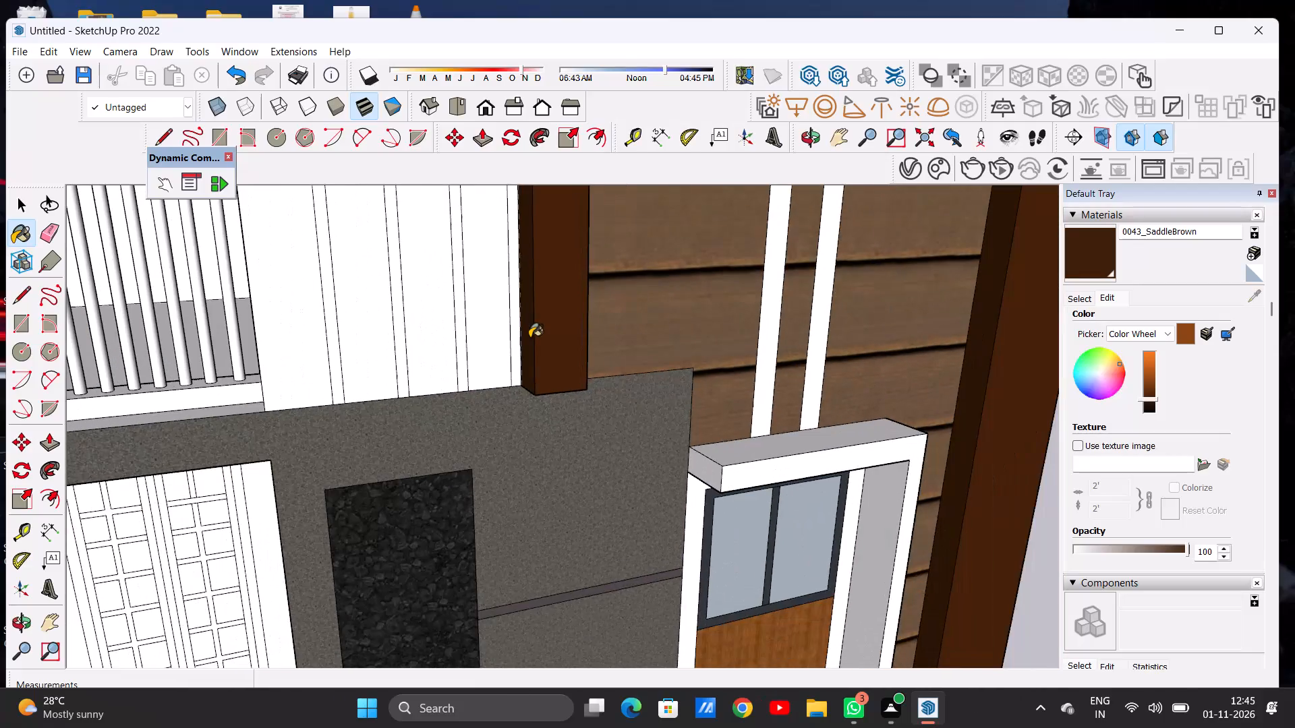
scroll(529, 338, down, 9)
Push/Pull the two white wall panels nearest the brown frame's short leg outward by 11 5/8".
middle_drag(554, 336, 544, 351)
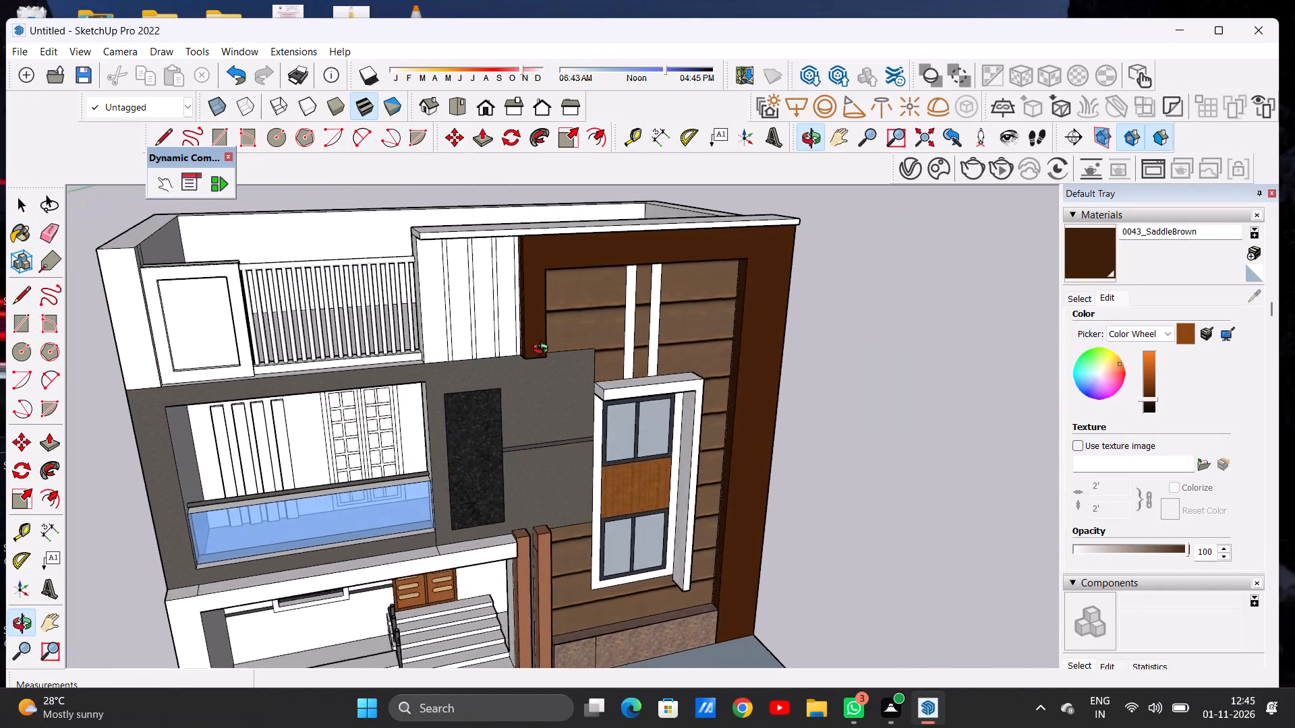
middle_drag(544, 351, 635, 383)
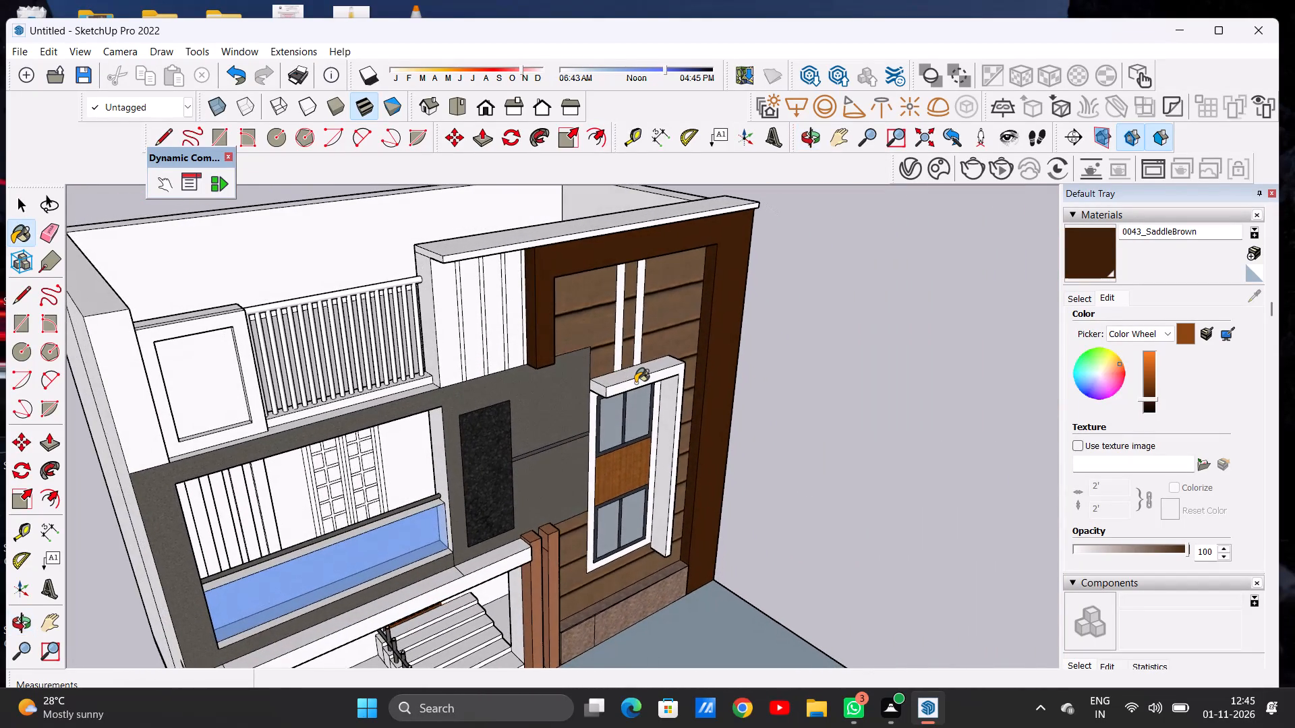
scroll(507, 265, up, 2)
scroll(507, 265, down, 1)
scroll(507, 265, up, 4)
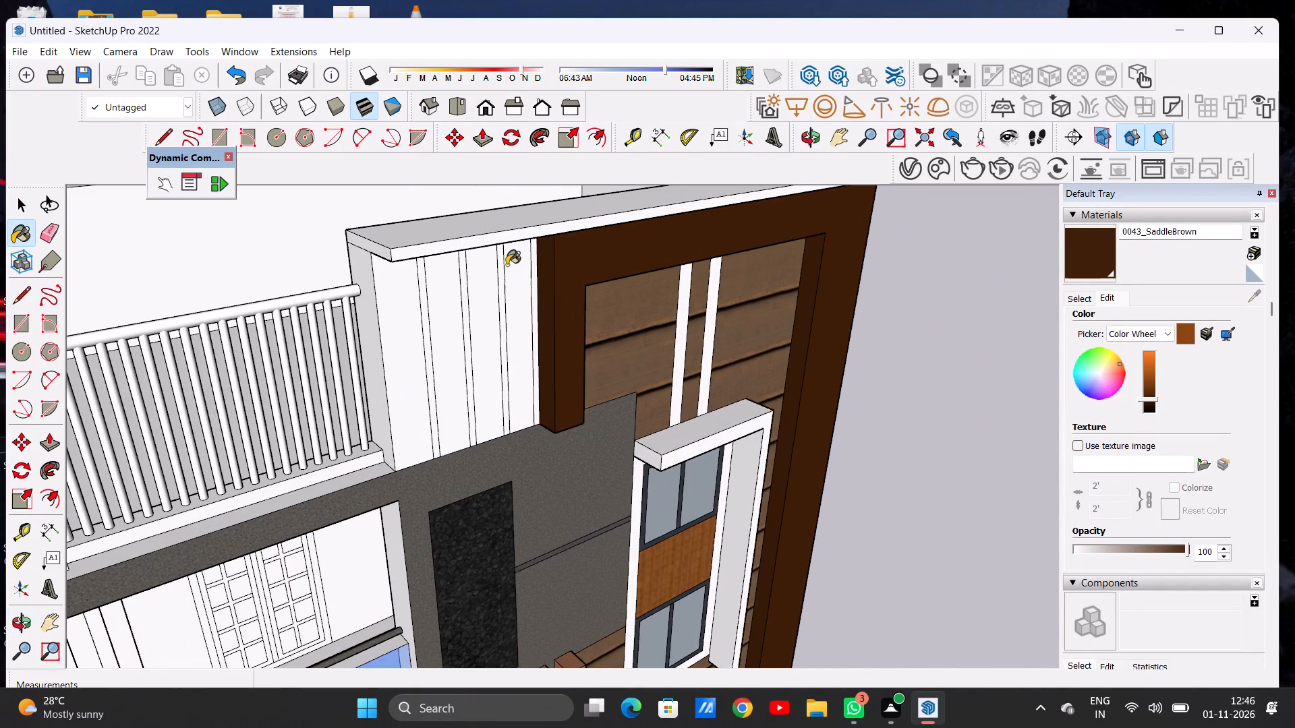
scroll(507, 265, up, 6)
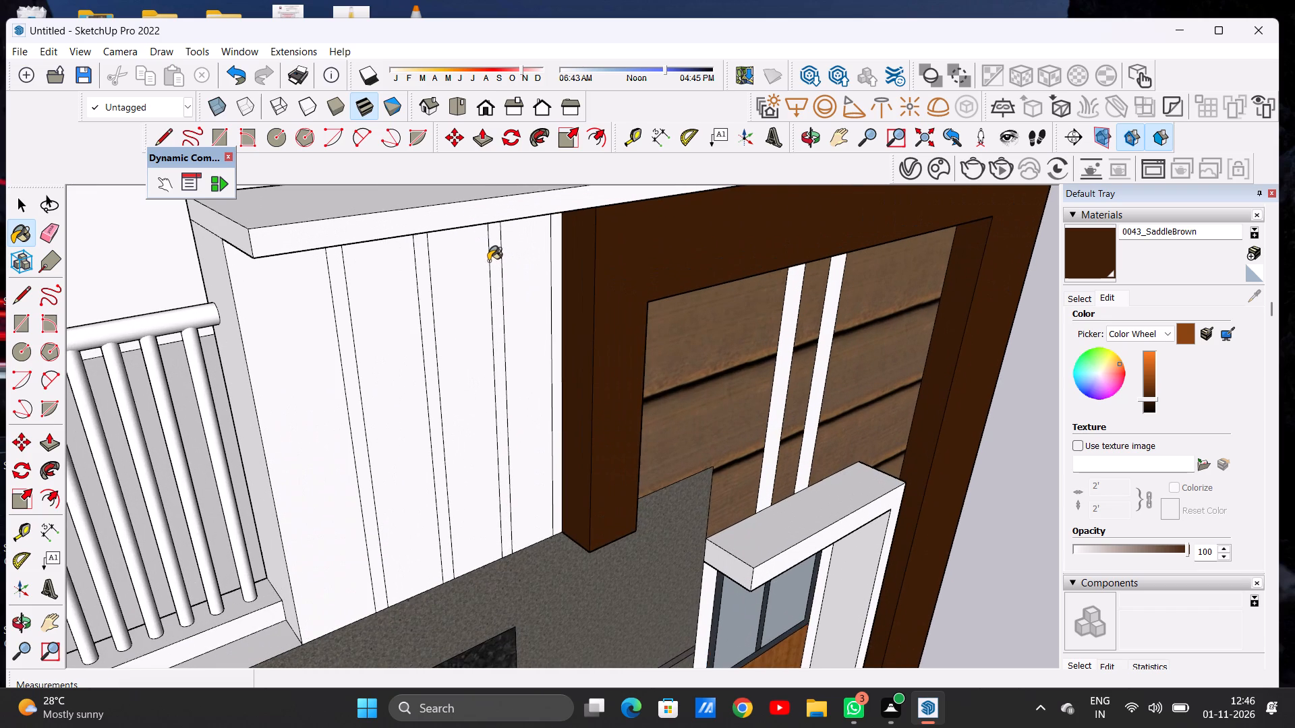
key(space)
key(p)
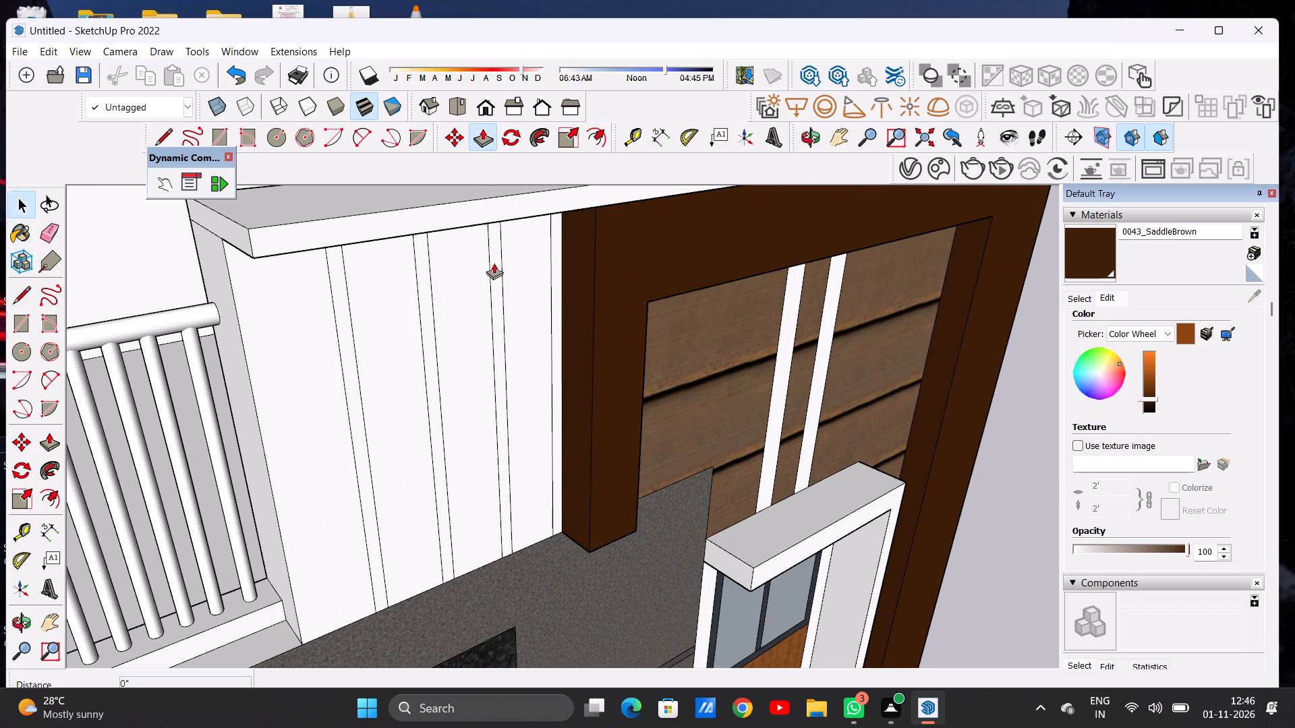
click(531, 240)
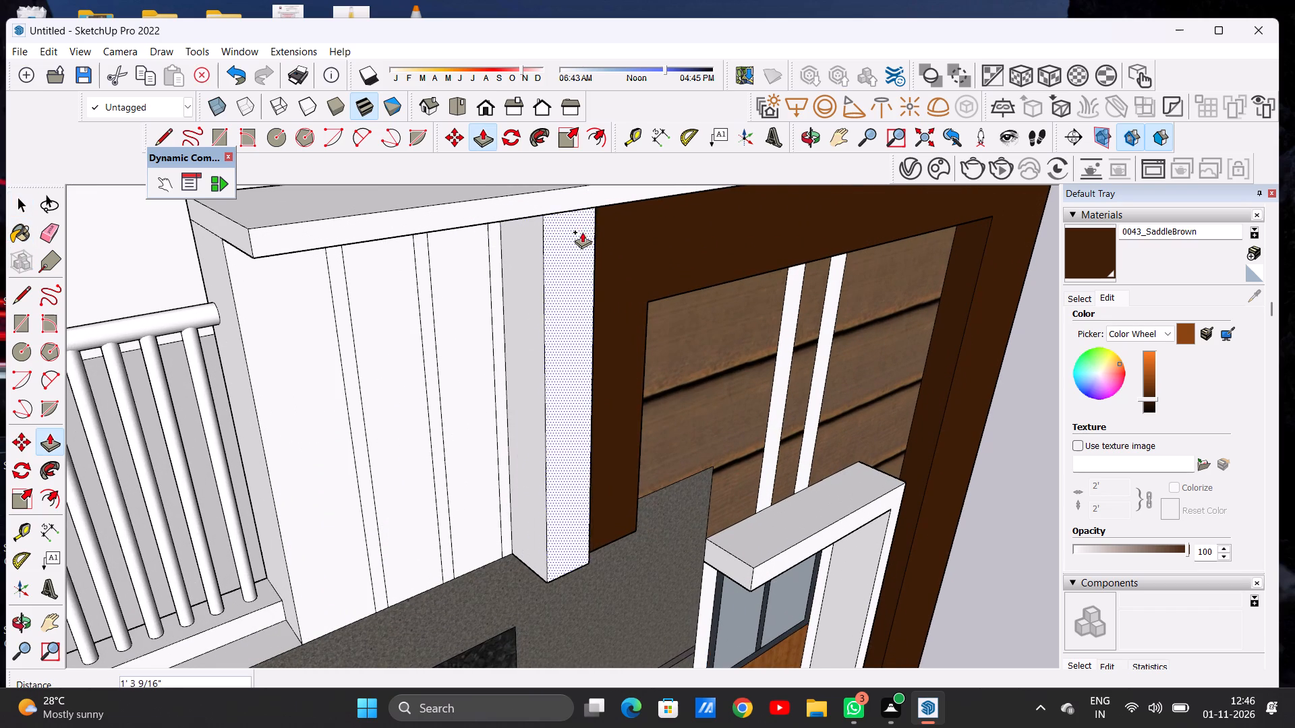
click(732, 226)
click(474, 283)
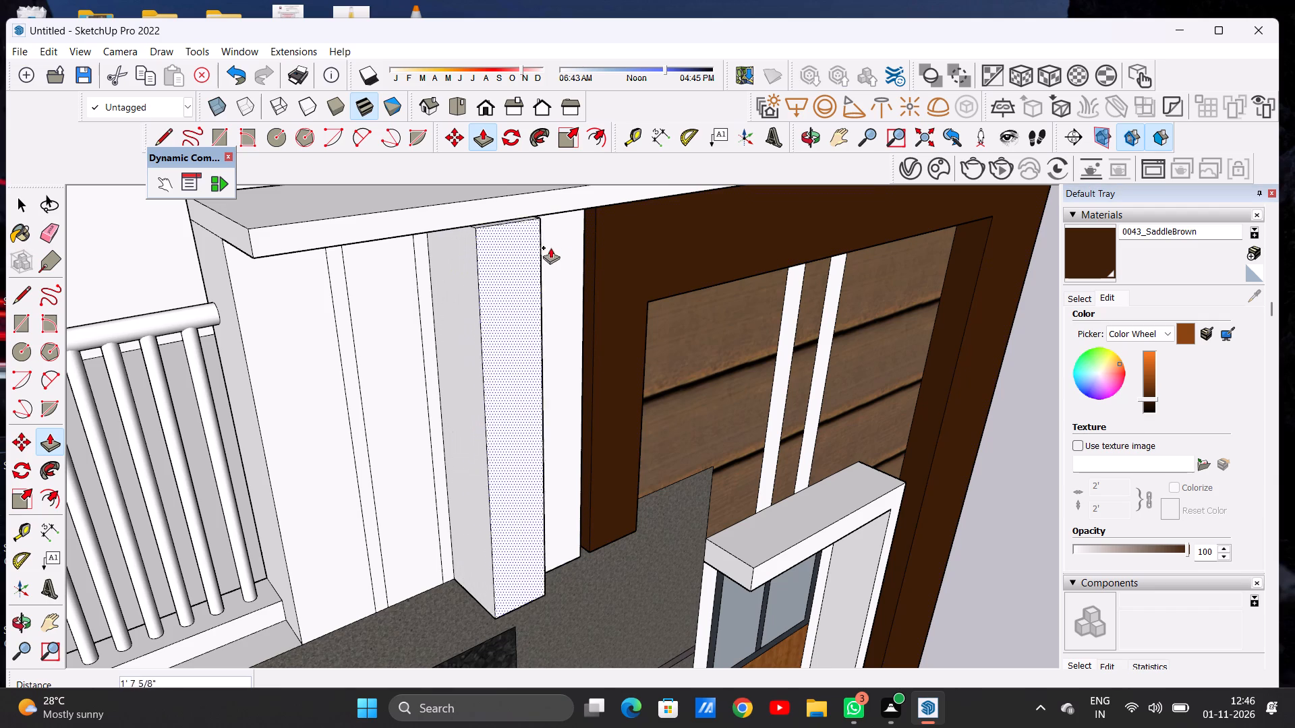
click(598, 248)
Push/Pull the remaining two white wall panels beside the top-floor railing outward by 11 5/8".
middle_drag(510, 317, 335, 319)
scroll(433, 322, up, 4)
click(432, 322)
click(480, 319)
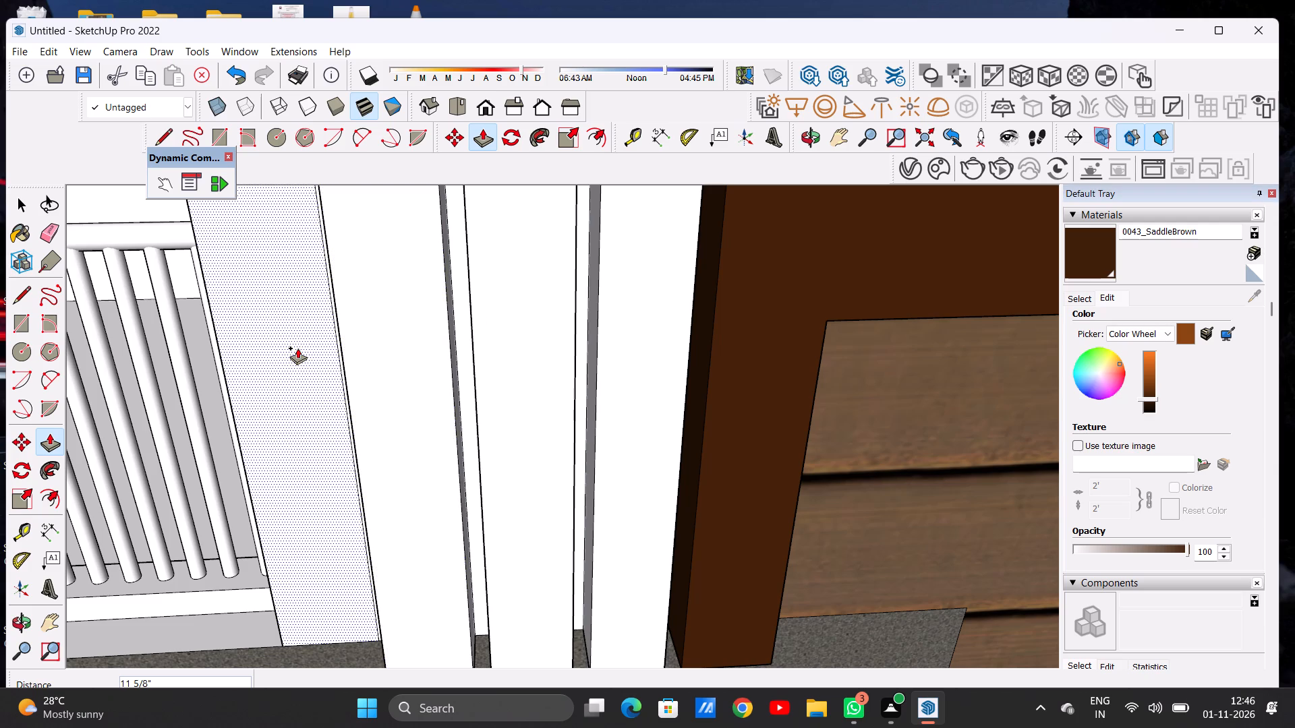
click(294, 350)
click(356, 355)
key(space)
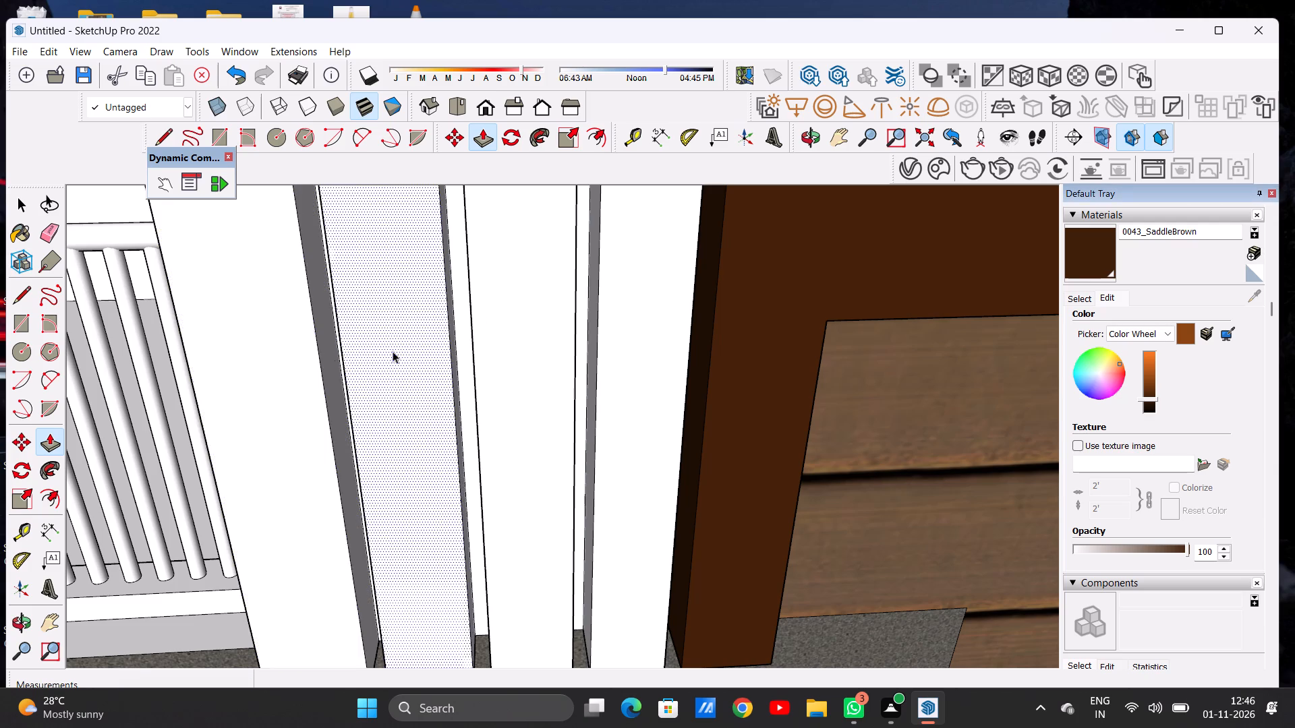
Paint the underside of the frame's short leg with 0043_SaddleBrown.
scroll(403, 350, down, 6)
scroll(479, 341, down, 7)
middle_drag(492, 456, 479, 325)
scroll(478, 465, up, 9)
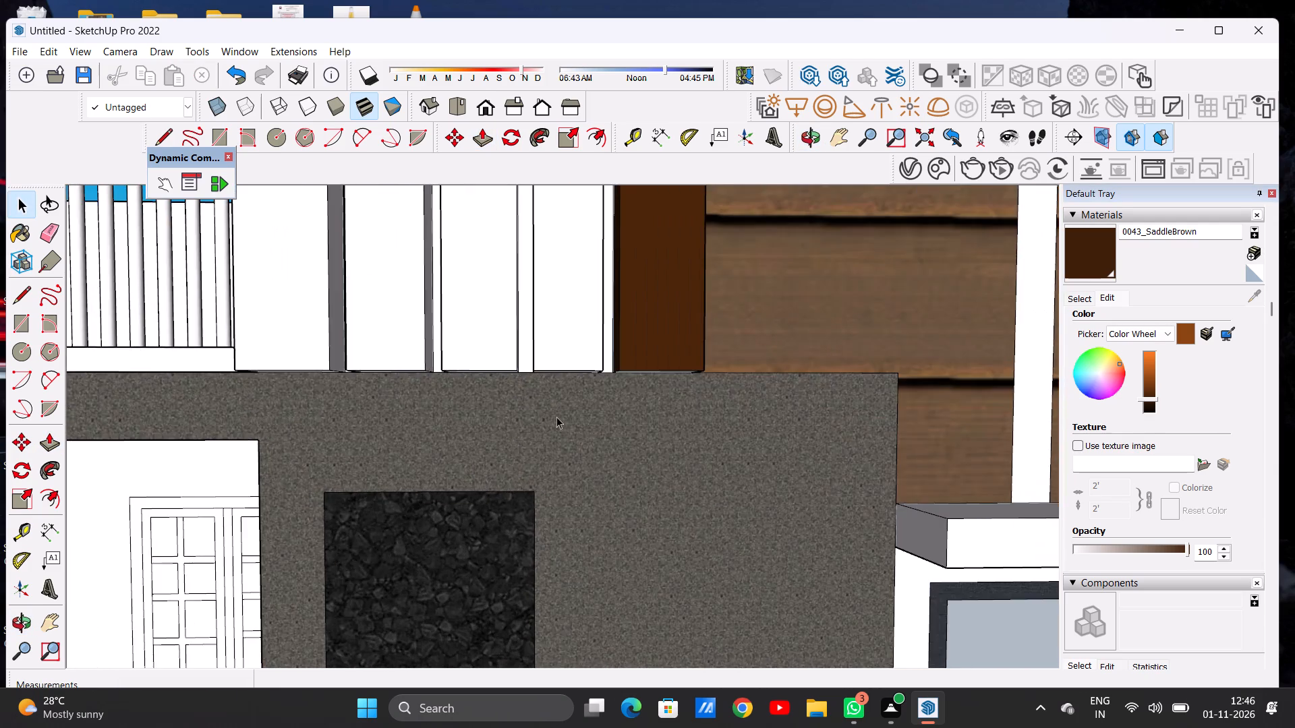
middle_drag(556, 415, 454, 399)
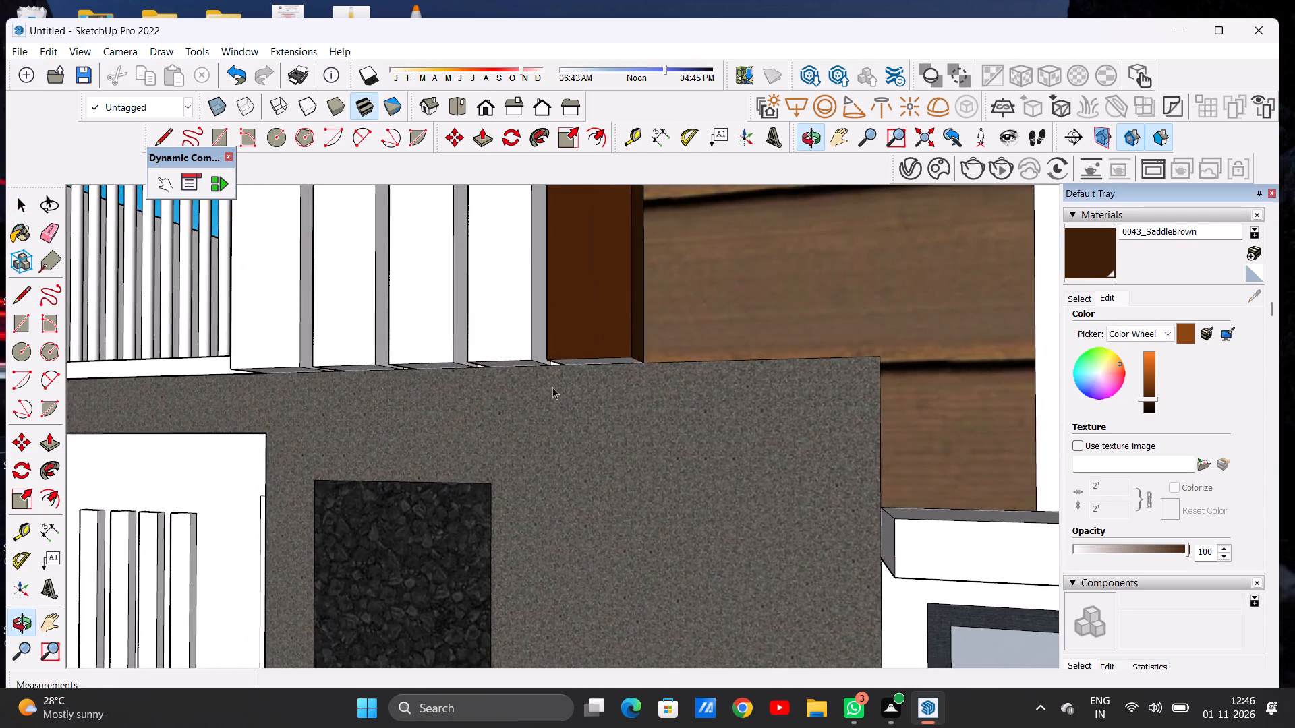
click(1095, 255)
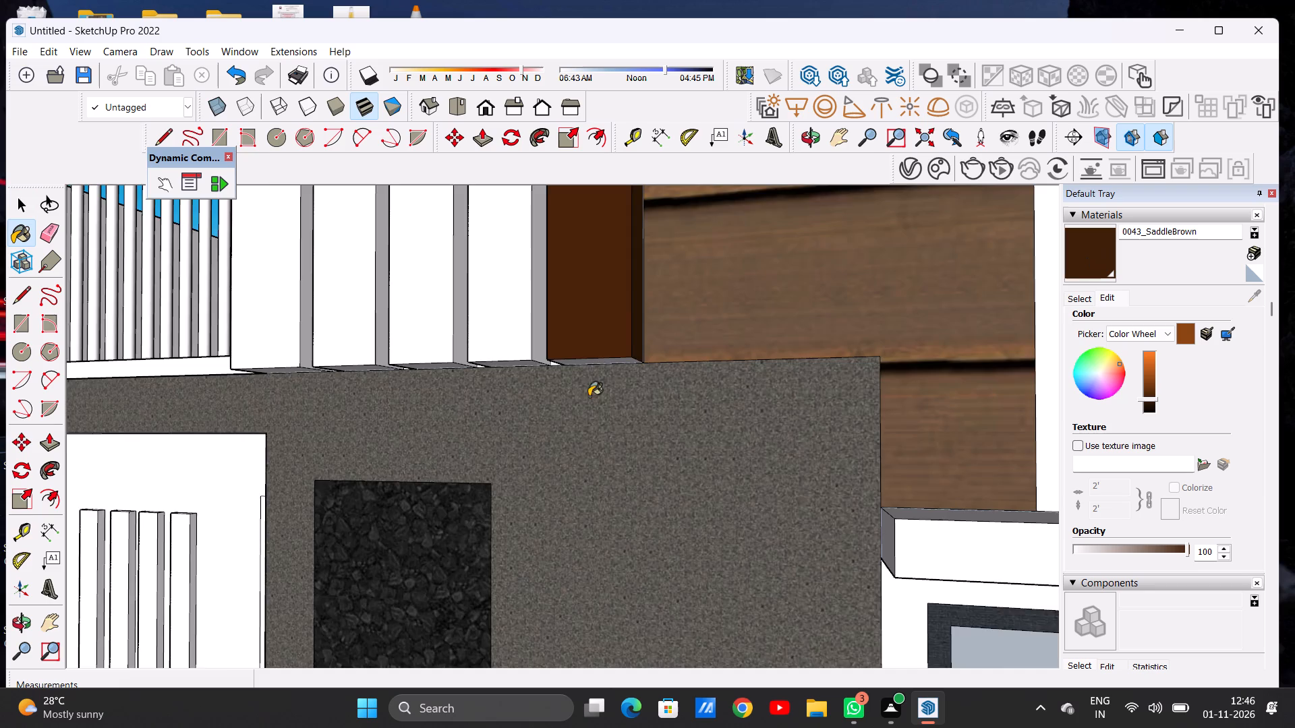
scroll(585, 394, up, 5)
scroll(595, 382, down, 1)
scroll(595, 377, up, 7)
click(614, 329)
scroll(617, 338, down, 10)
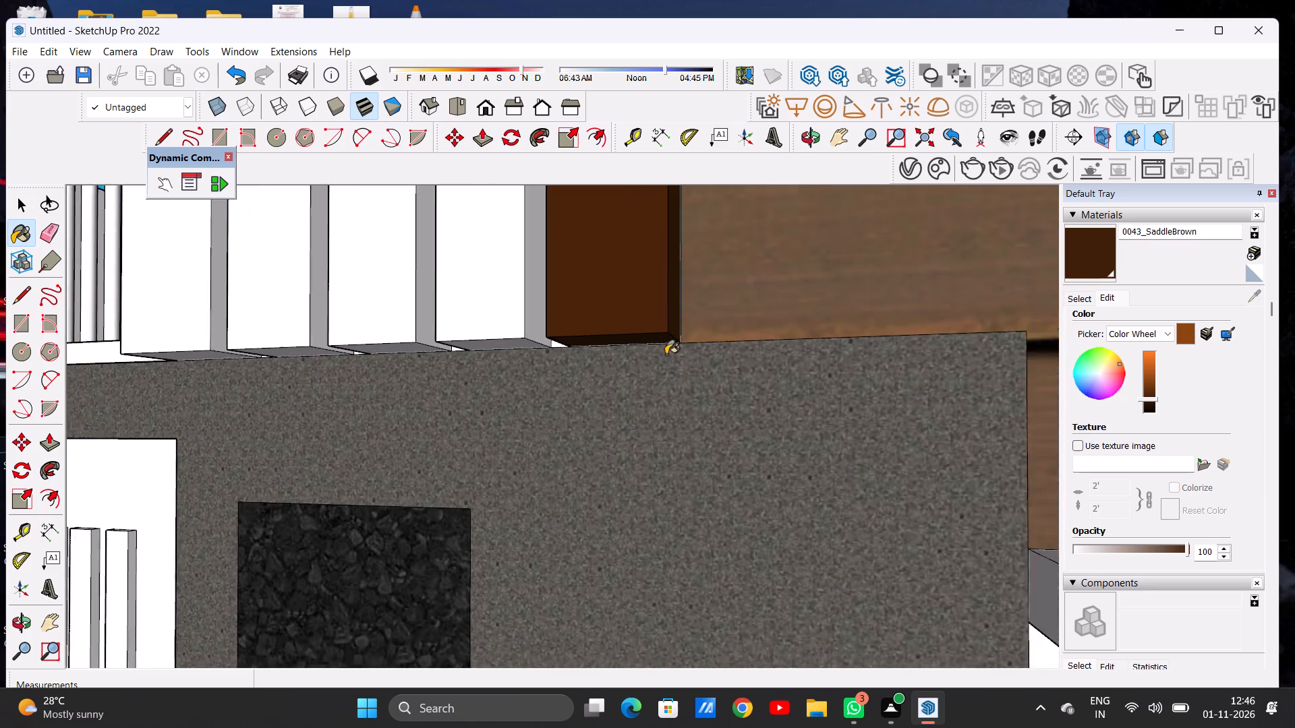
Paint the front and both side faces of the raised panel next to the frame with 0043_SaddleBrown.
scroll(666, 355, down, 19)
middle_drag(685, 359, 685, 440)
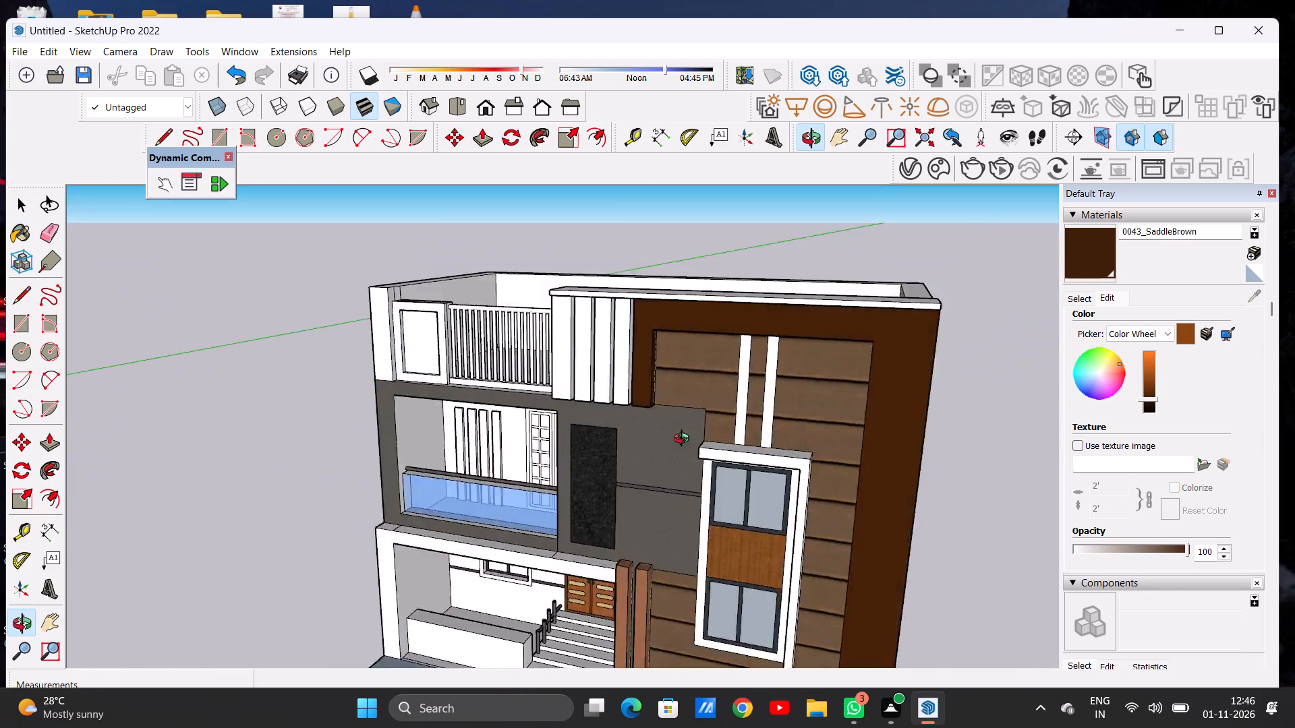
middle_drag(685, 440, 714, 428)
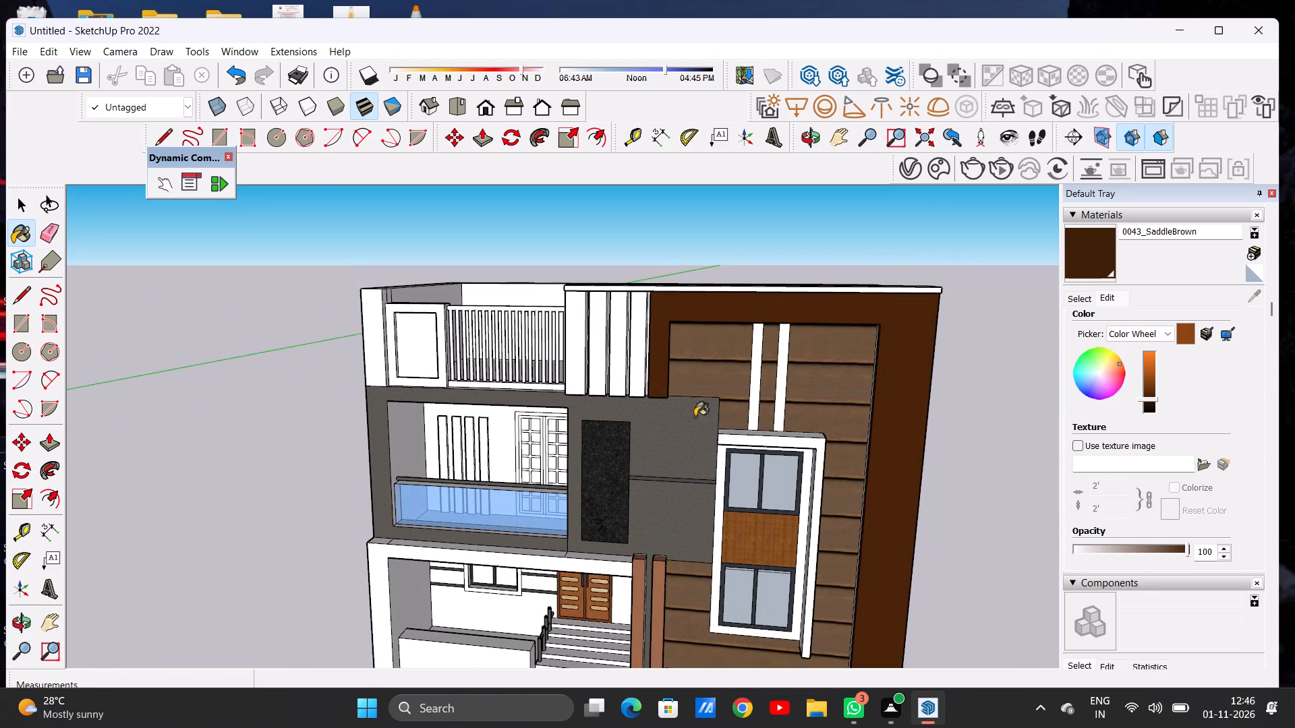
scroll(633, 328, up, 11)
click(646, 326)
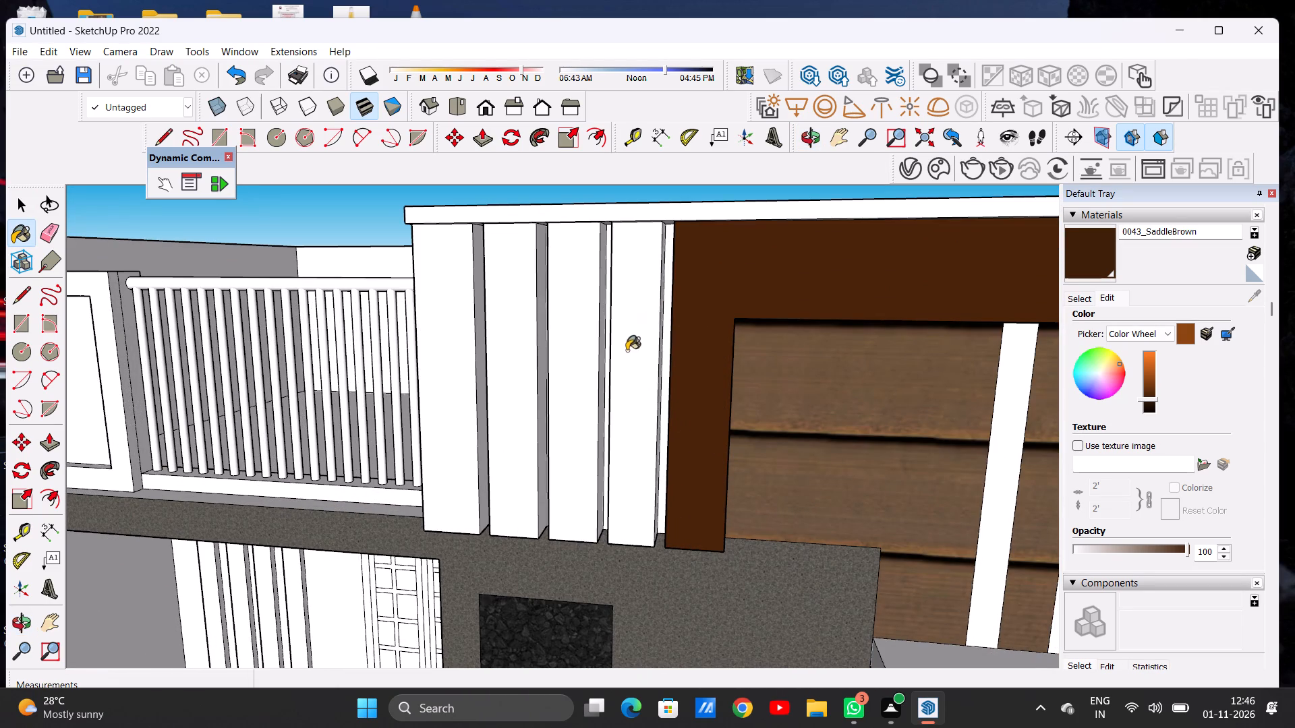
middle_drag(627, 351, 788, 351)
scroll(709, 359, up, 13)
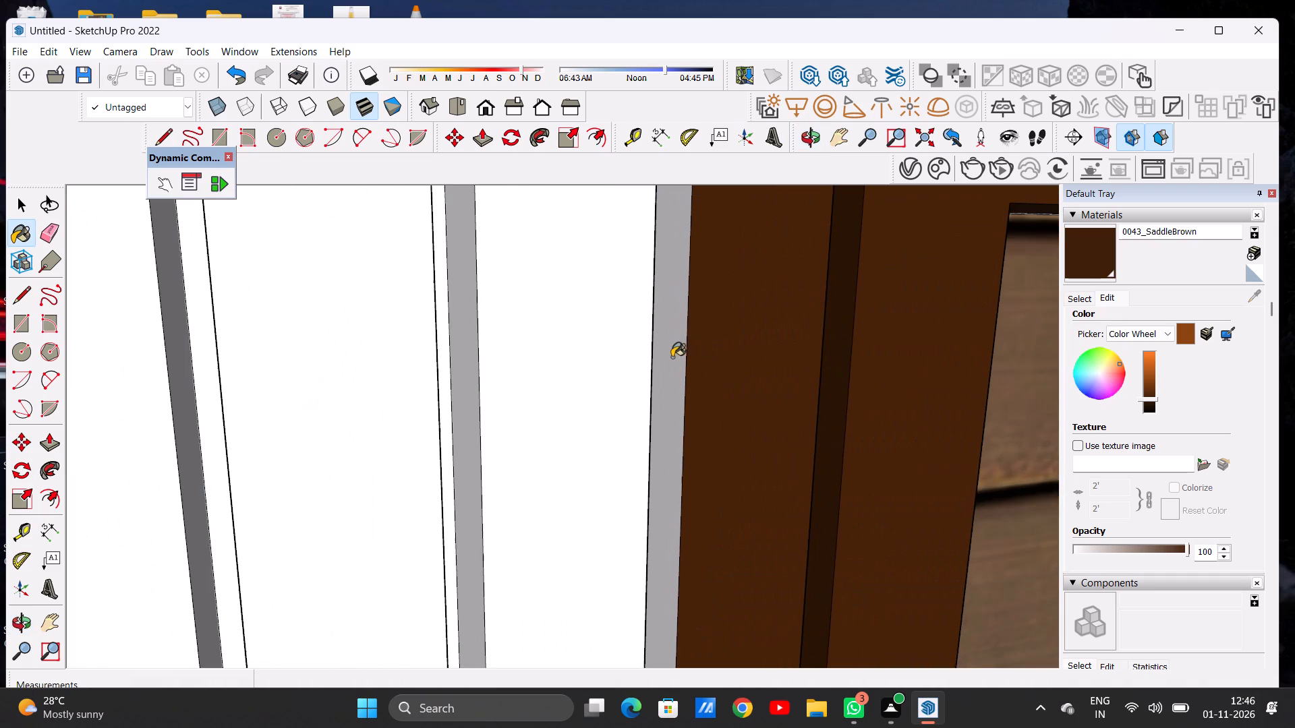
click(682, 339)
scroll(644, 345, down, 13)
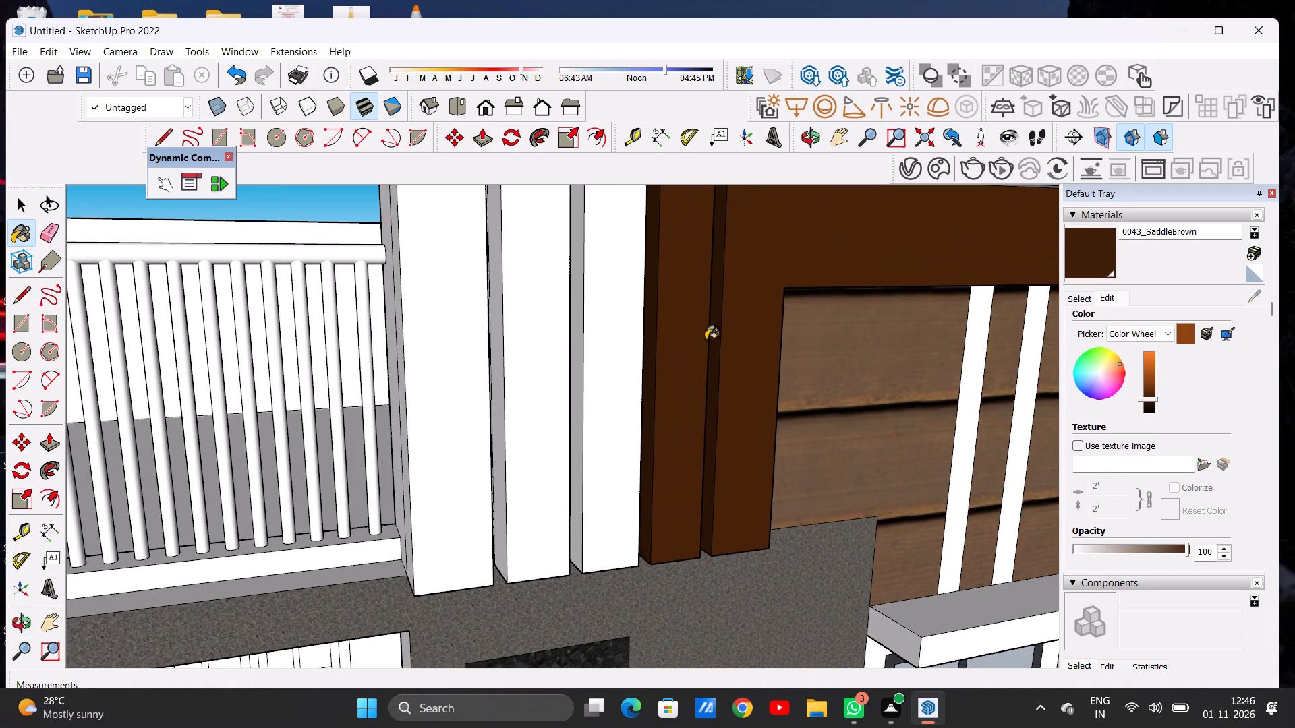
middle_drag(706, 340, 423, 379)
scroll(656, 365, up, 7)
click(670, 355)
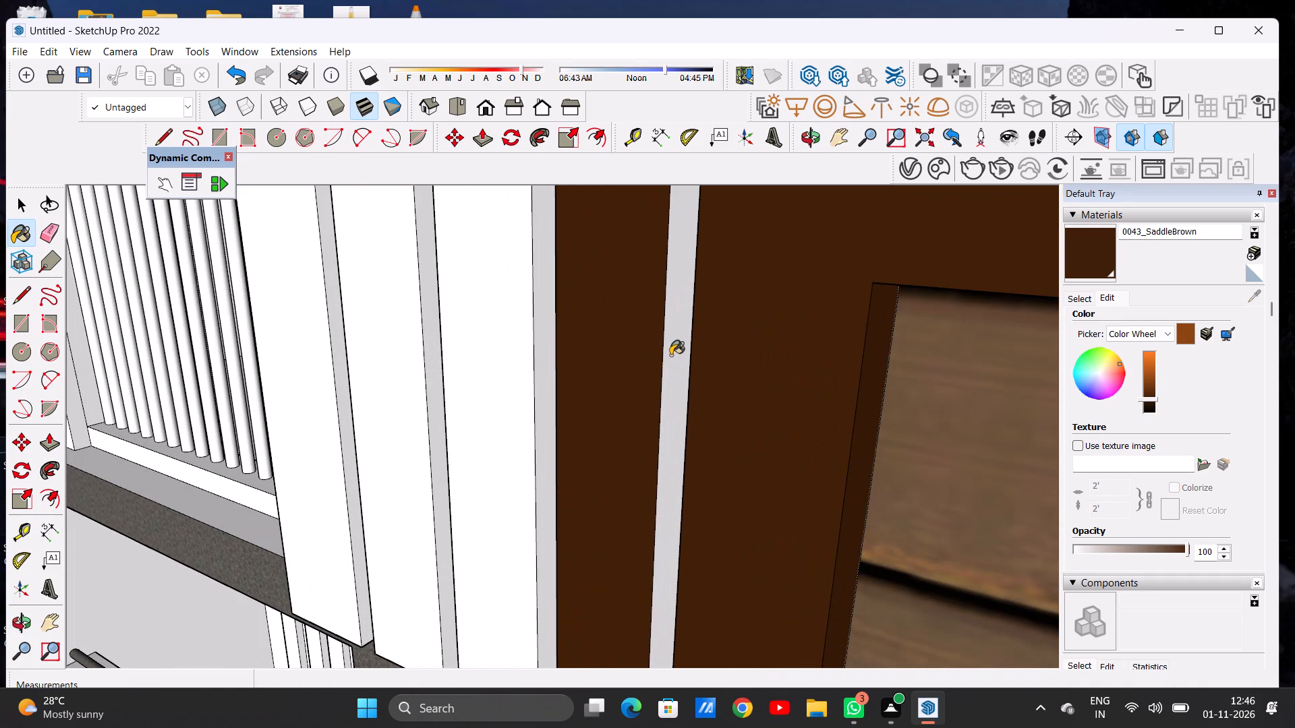
scroll(662, 356, down, 13)
Paint the front and both side faces of the second raised panel from the frame's short leg with 0043_SaddleBrown.
middle_drag(645, 365, 741, 356)
scroll(664, 363, up, 1)
scroll(665, 363, down, 1)
scroll(666, 363, up, 5)
click(674, 339)
middle_drag(694, 322, 625, 350)
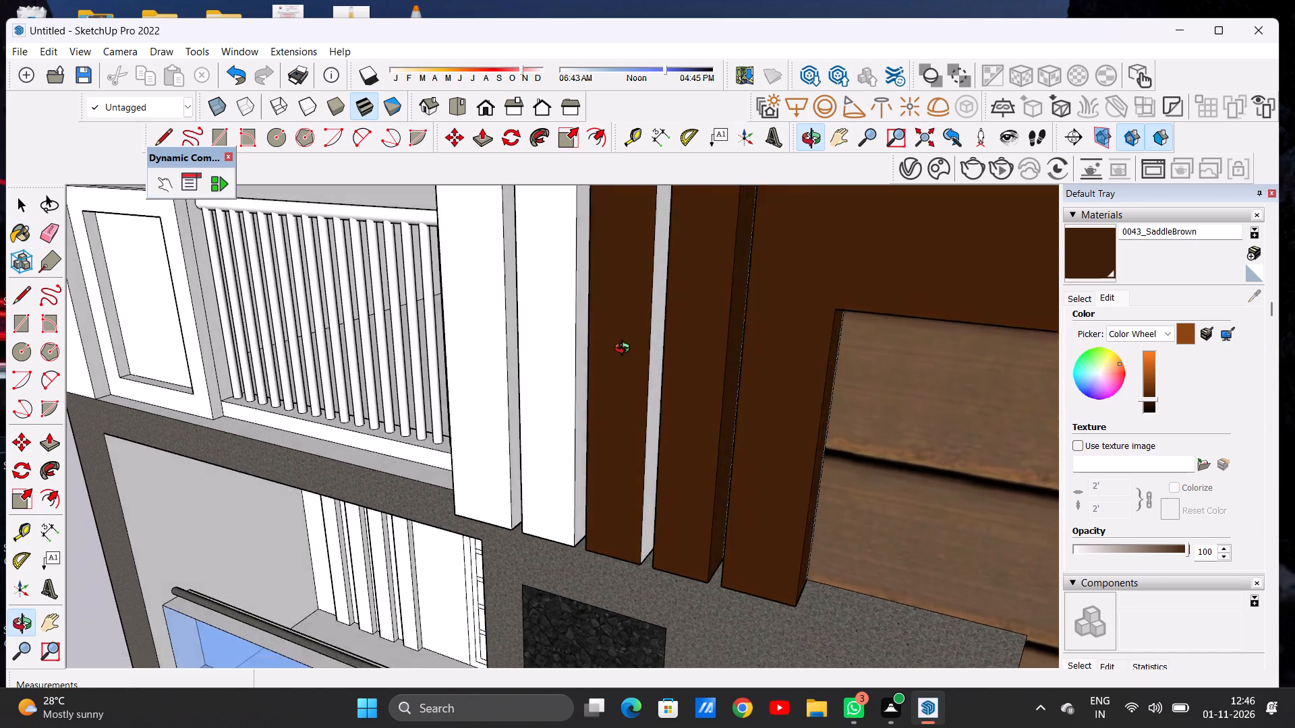
middle_drag(625, 350, 619, 388)
scroll(654, 371, up, 7)
click(637, 367)
scroll(670, 343, down, 7)
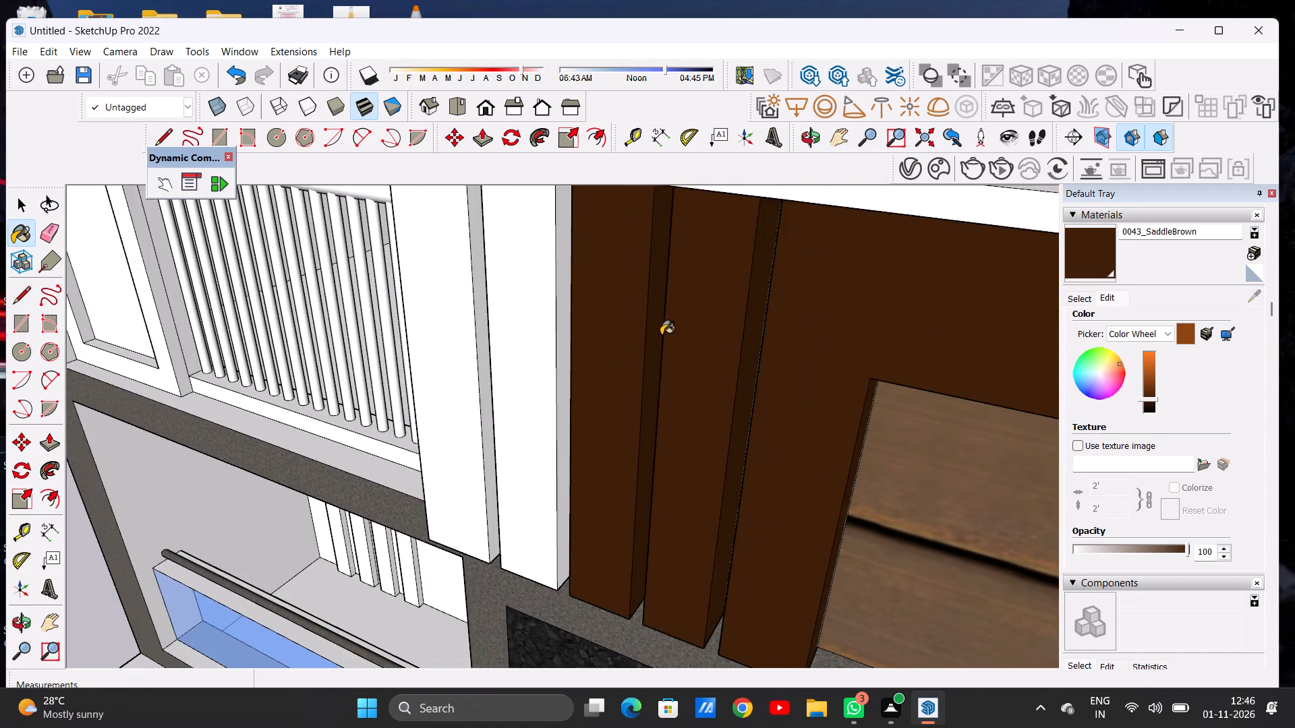
scroll(661, 335, down, 5)
middle_drag(614, 364, 809, 323)
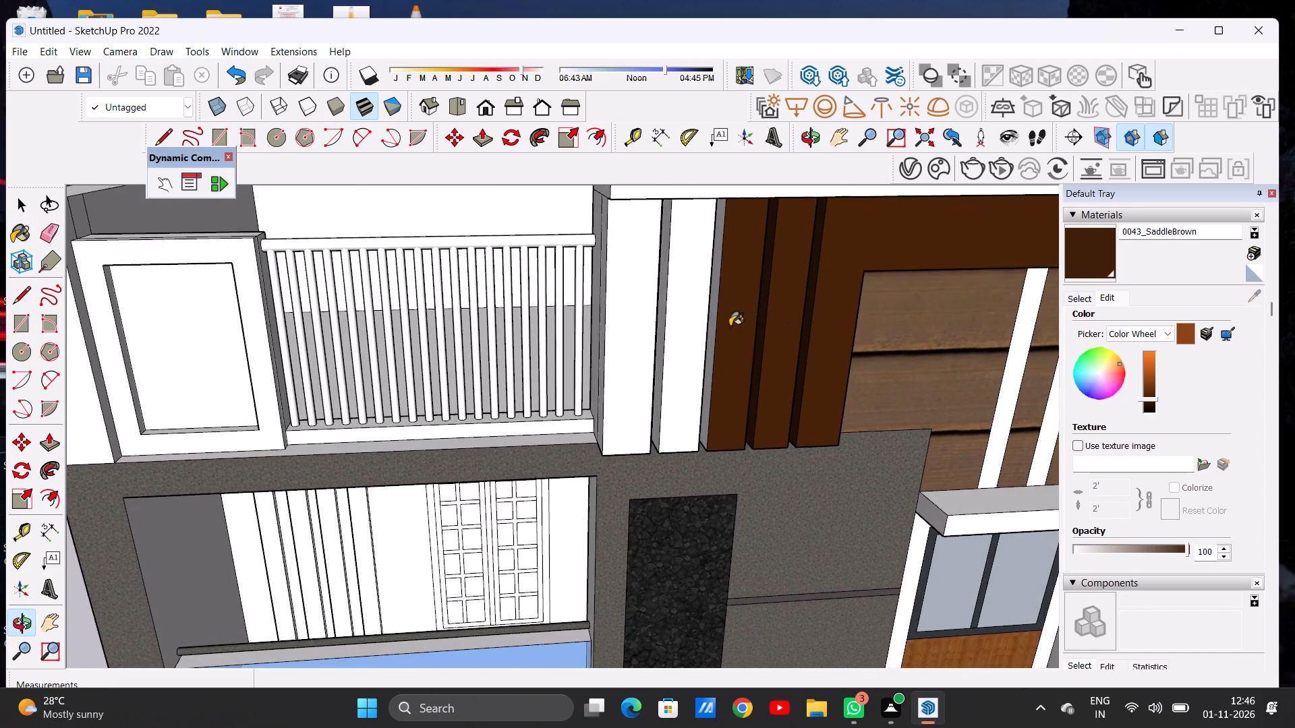
scroll(729, 326, up, 5)
scroll(707, 313, down, 1)
scroll(707, 313, up, 5)
click(707, 308)
Paint the front and both side faces of the third raised panel from the frame with 0043_SaddleBrown.
click(625, 330)
scroll(627, 353, down, 8)
middle_drag(702, 347, 527, 338)
scroll(607, 341, up, 6)
scroll(604, 344, down, 1)
scroll(599, 349, up, 5)
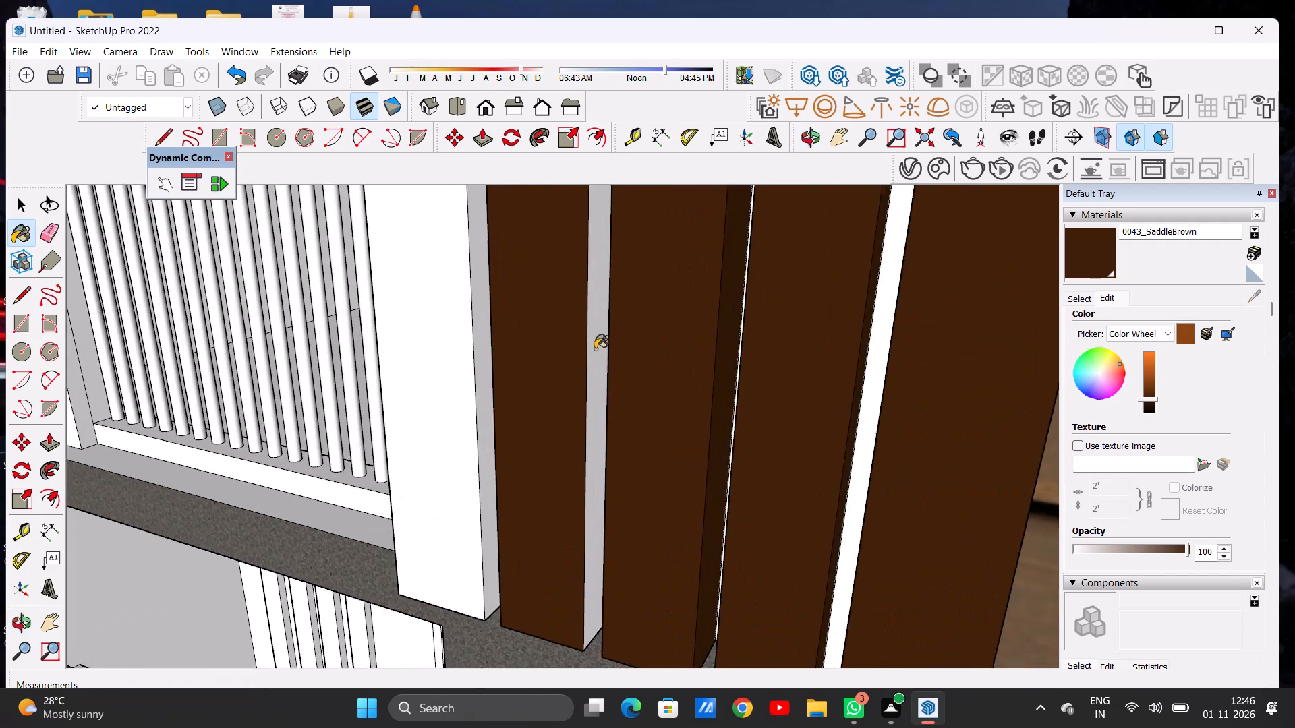
scroll(595, 349, up, 4)
click(586, 348)
scroll(608, 342, down, 15)
middle_drag(577, 347, 714, 348)
scroll(648, 352, up, 6)
middle_drag(644, 353, 706, 355)
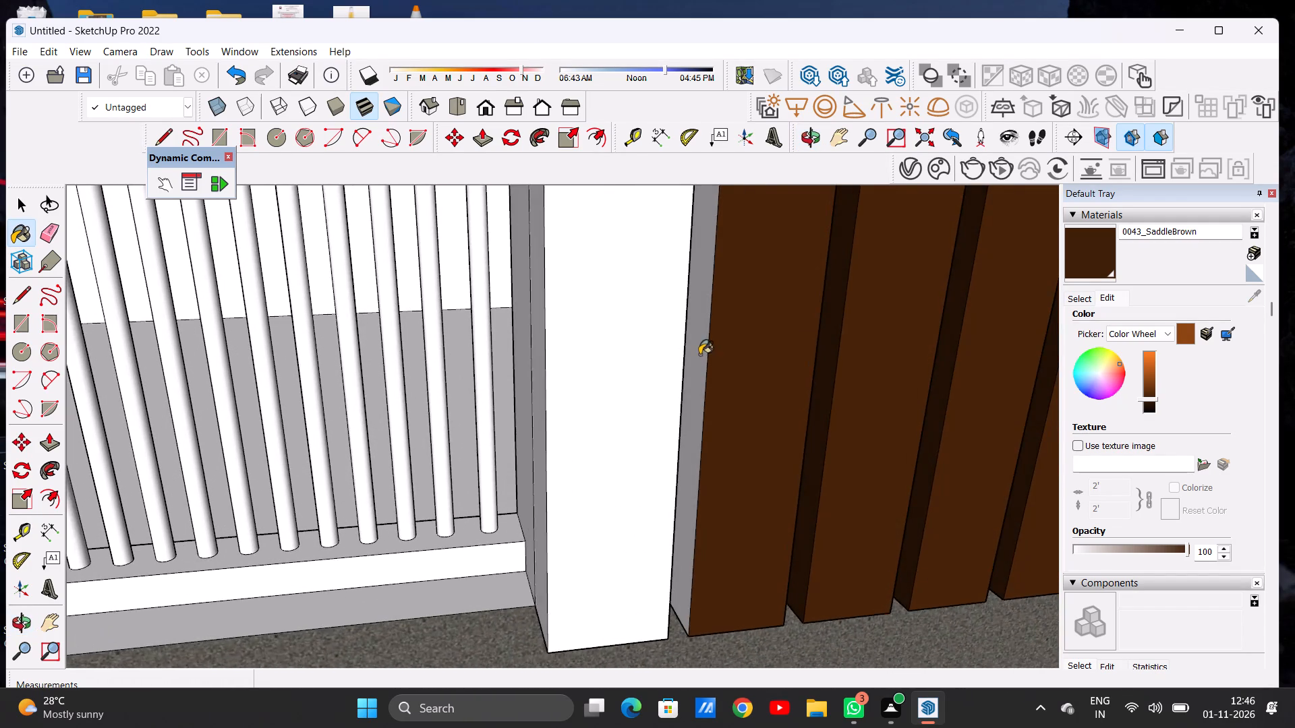
scroll(699, 355, up, 7)
click(712, 326)
Paint the front and both side faces of the last raised panel, beside the top-floor railing, with 0043_SaddleBrown.
click(530, 344)
scroll(541, 371, down, 6)
scroll(540, 371, up, 1)
scroll(540, 371, down, 15)
middle_drag(521, 367, 664, 373)
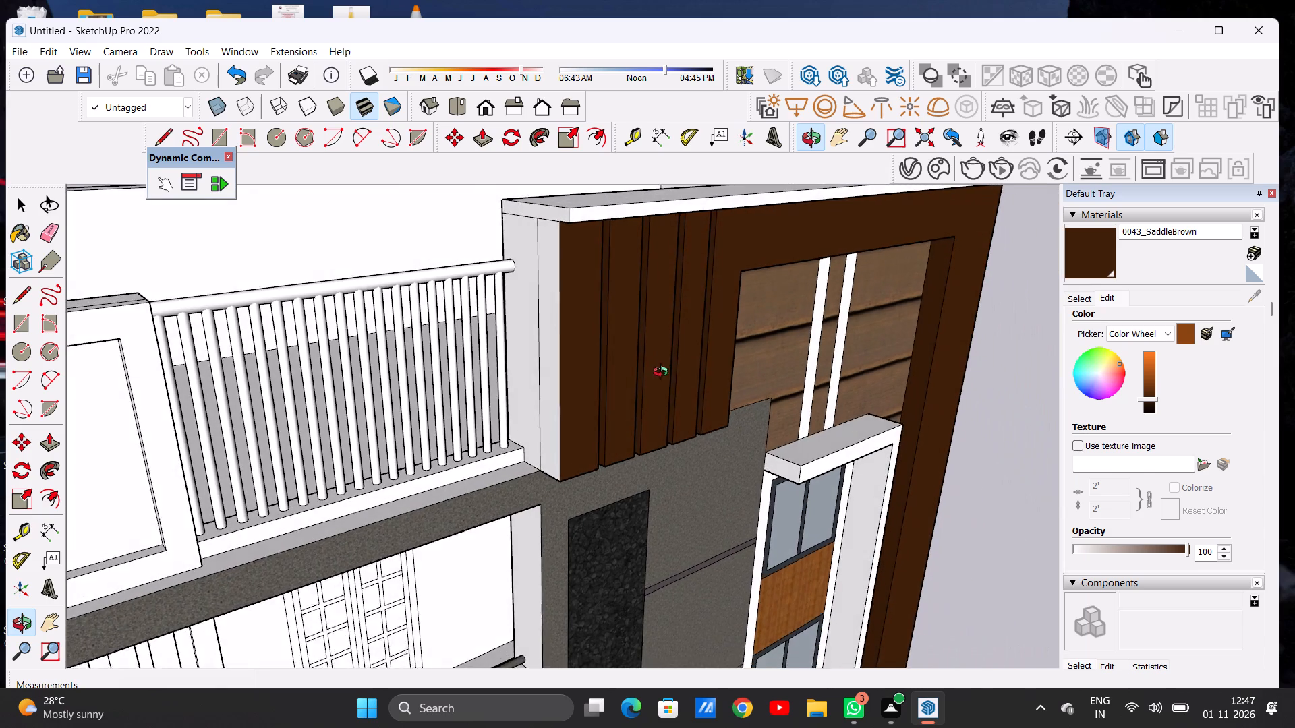
middle_drag(664, 373, 658, 375)
scroll(569, 366, up, 7)
click(534, 365)
middle_drag(668, 348, 502, 342)
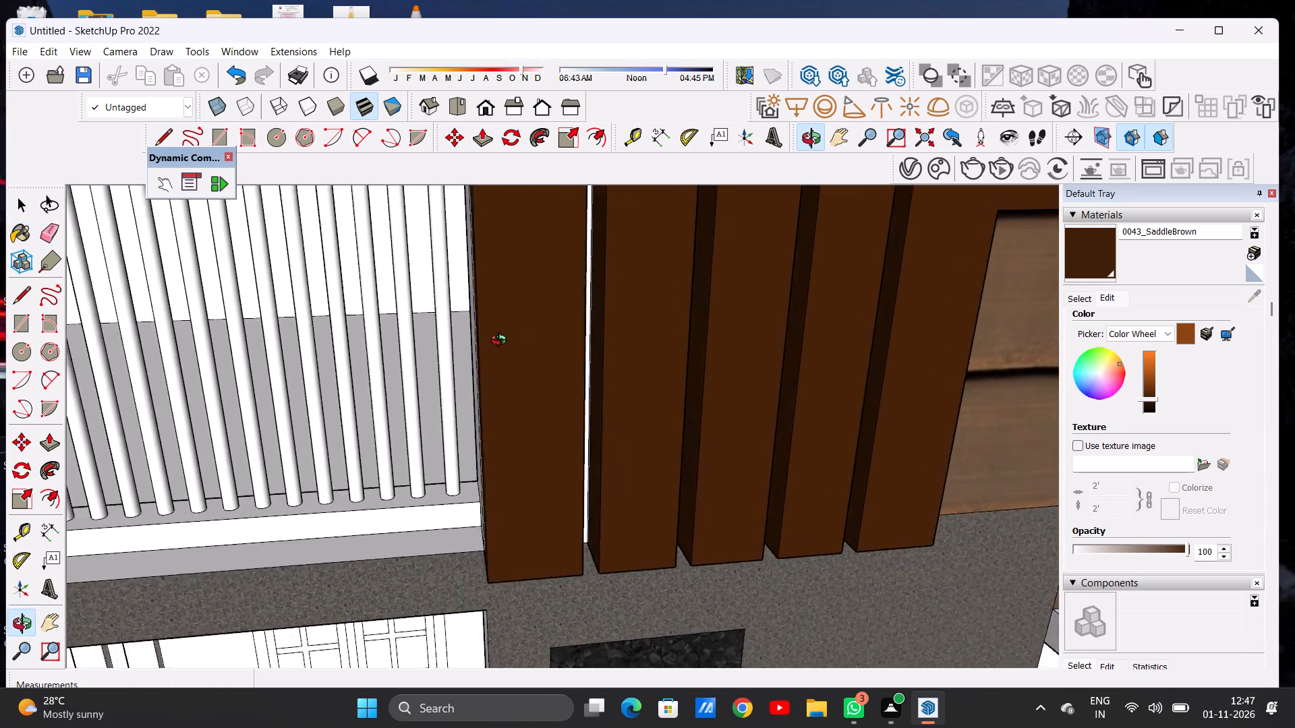
middle_drag(502, 342, 317, 373)
scroll(471, 353, up, 7)
click(577, 324)
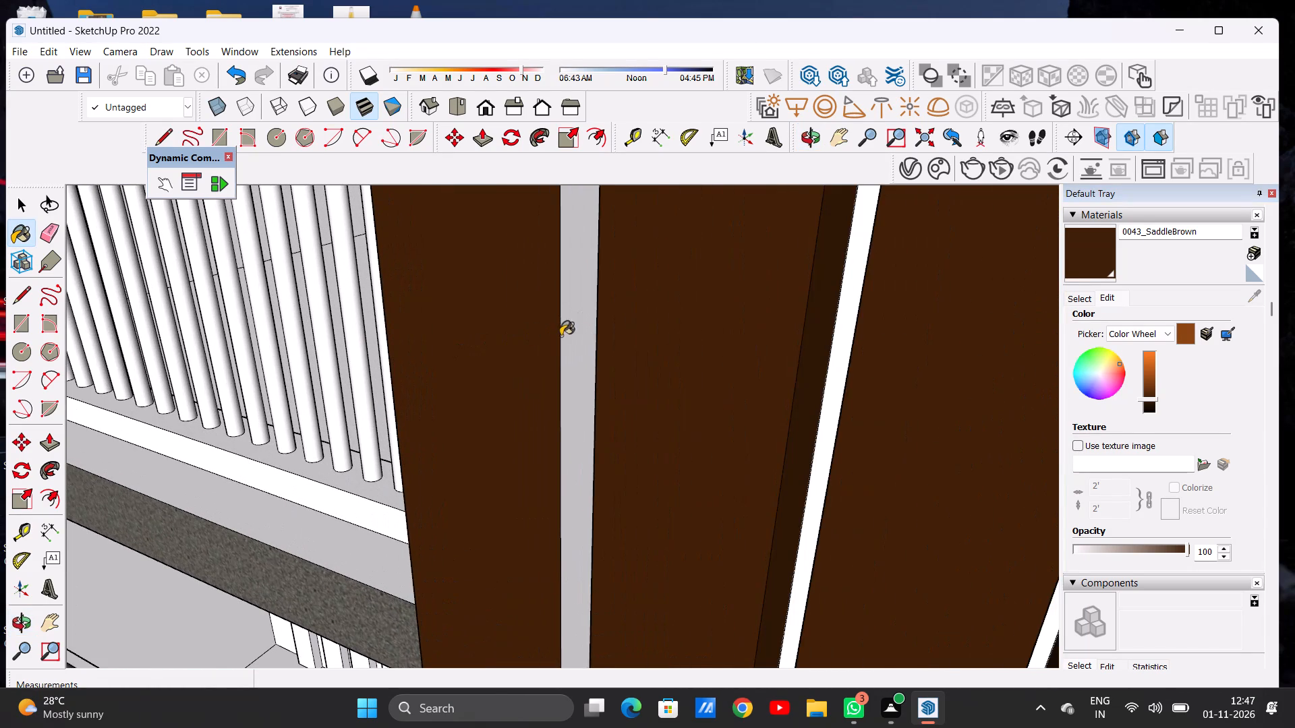
Examine the whole house from the front, above and the side for surfaces still lacking a material.
scroll(548, 344, down, 20)
scroll(548, 344, down, 5)
middle_drag(571, 367, 693, 324)
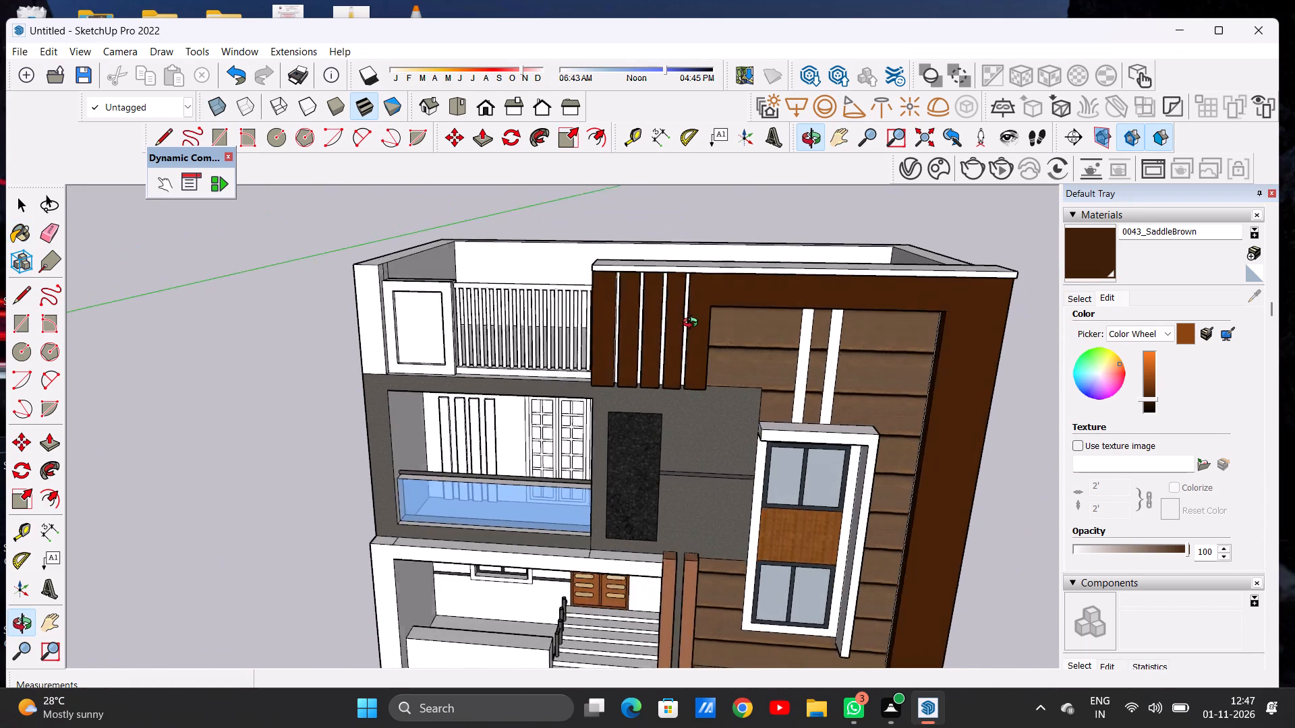
middle_drag(693, 324, 691, 315)
scroll(606, 320, down, 7)
middle_drag(618, 352, 625, 328)
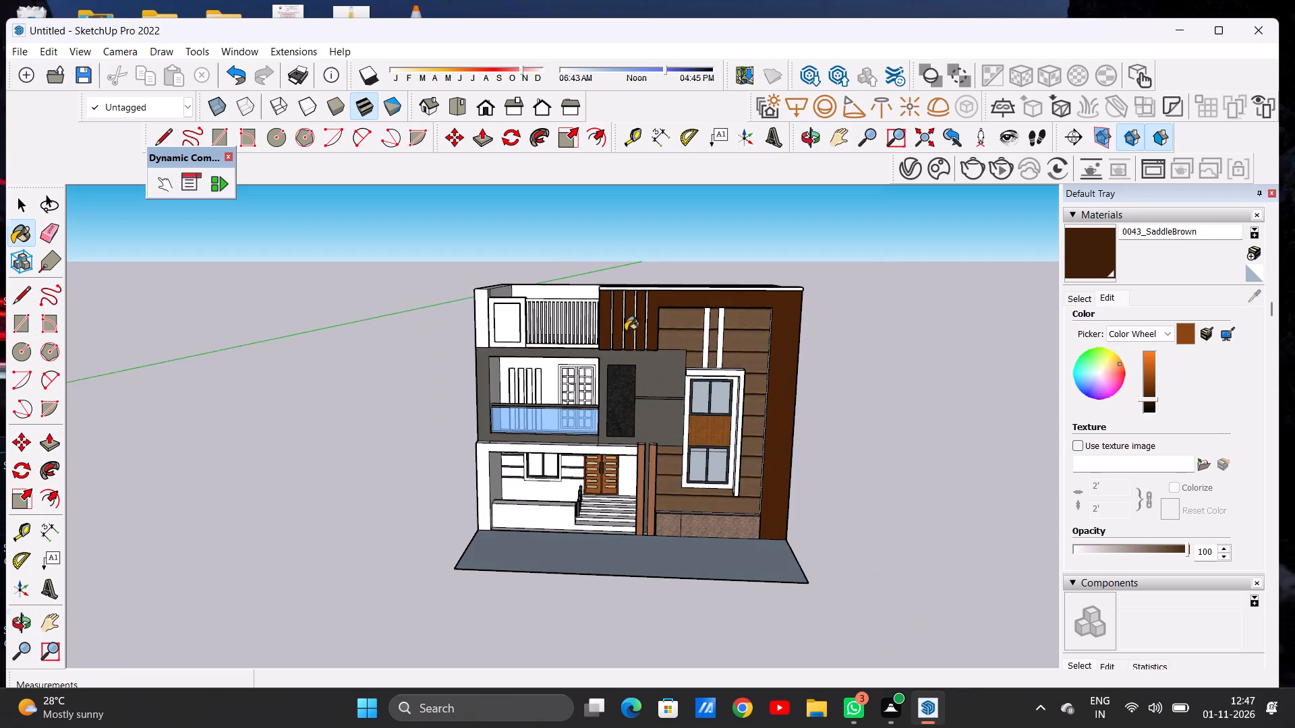
scroll(638, 326, up, 8)
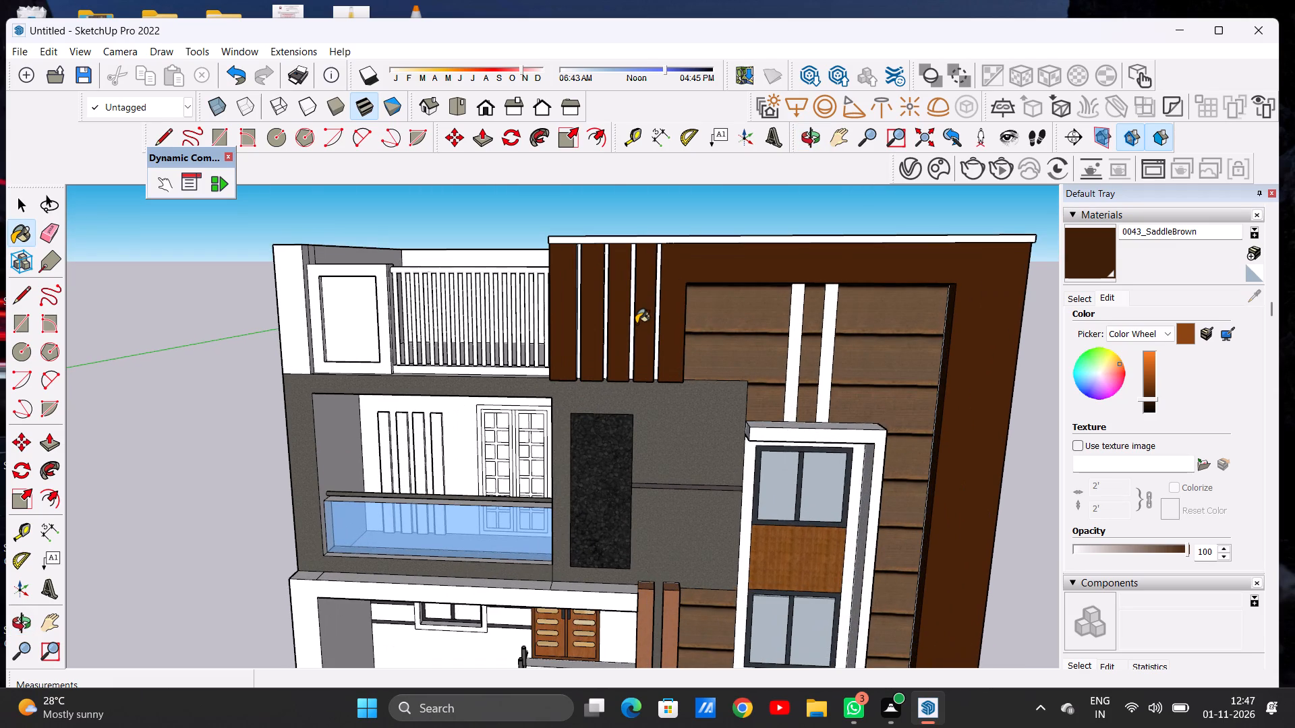
key(space)
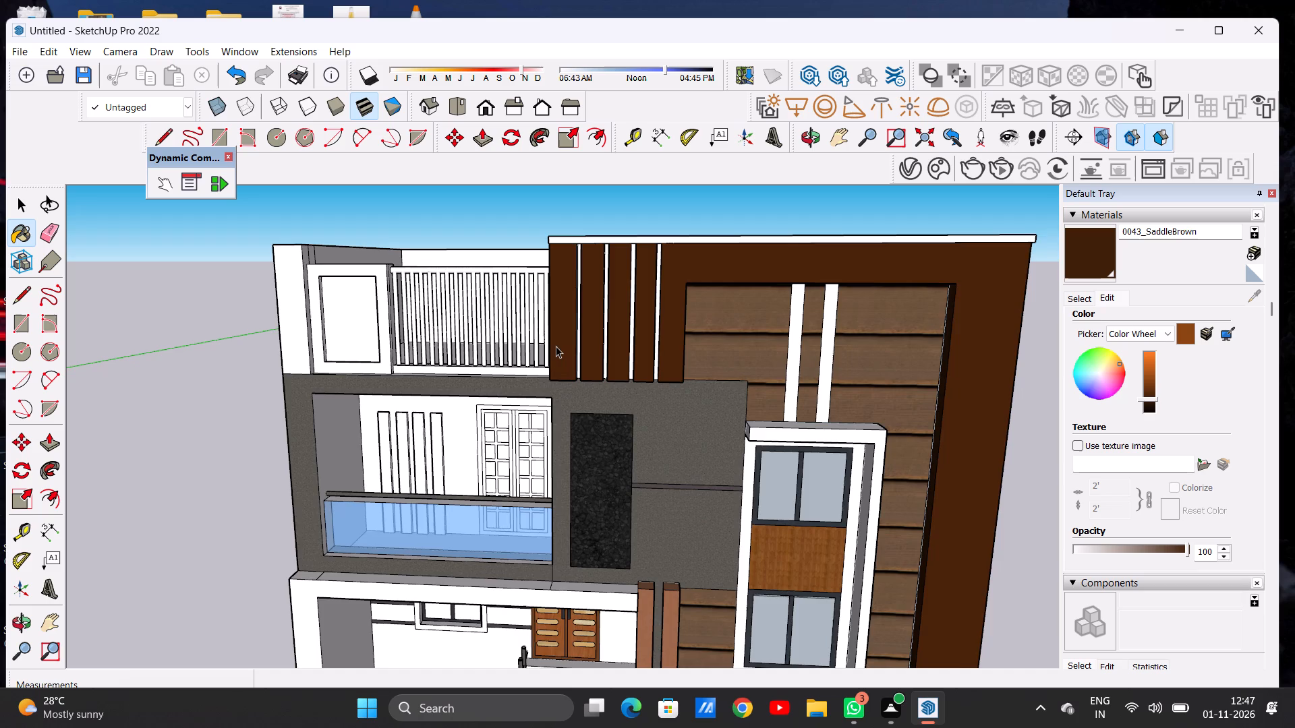
scroll(556, 346, down, 10)
middle_drag(697, 348, 571, 496)
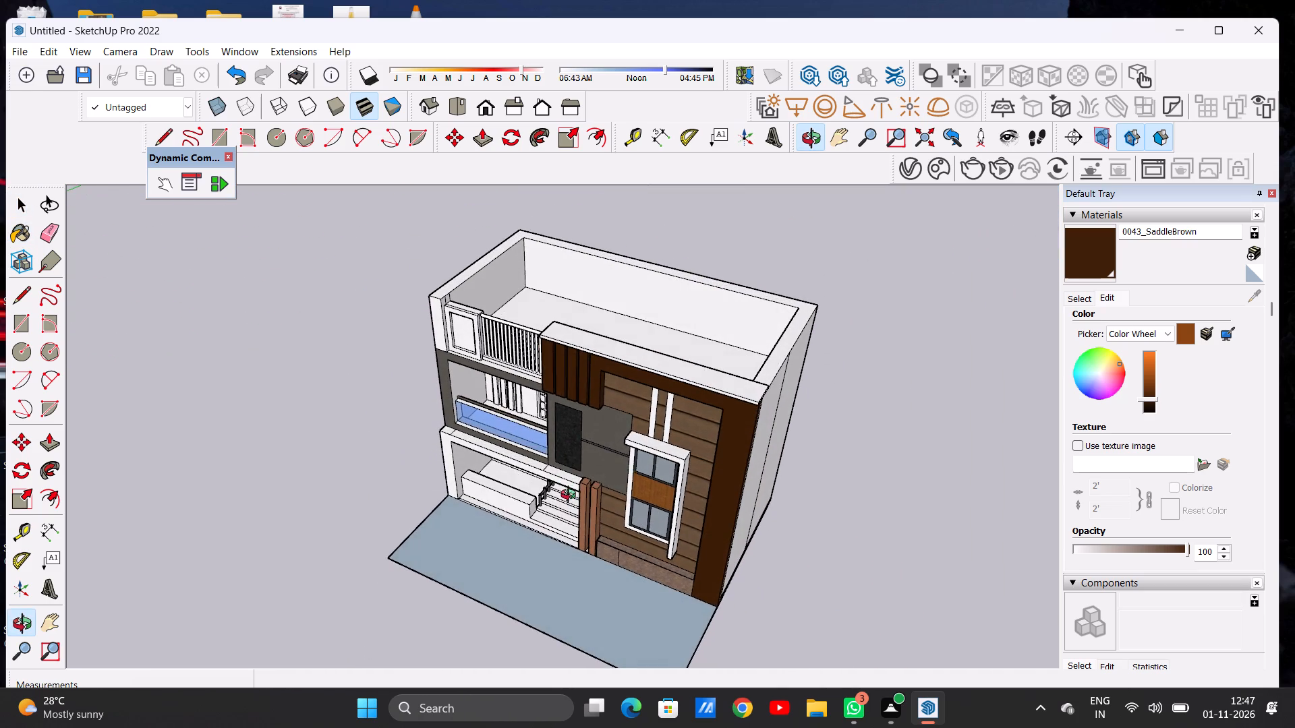
middle_drag(571, 496, 573, 496)
scroll(728, 464, up, 3)
scroll(730, 462, down, 1)
scroll(730, 462, up, 1)
middle_drag(761, 436, 495, 331)
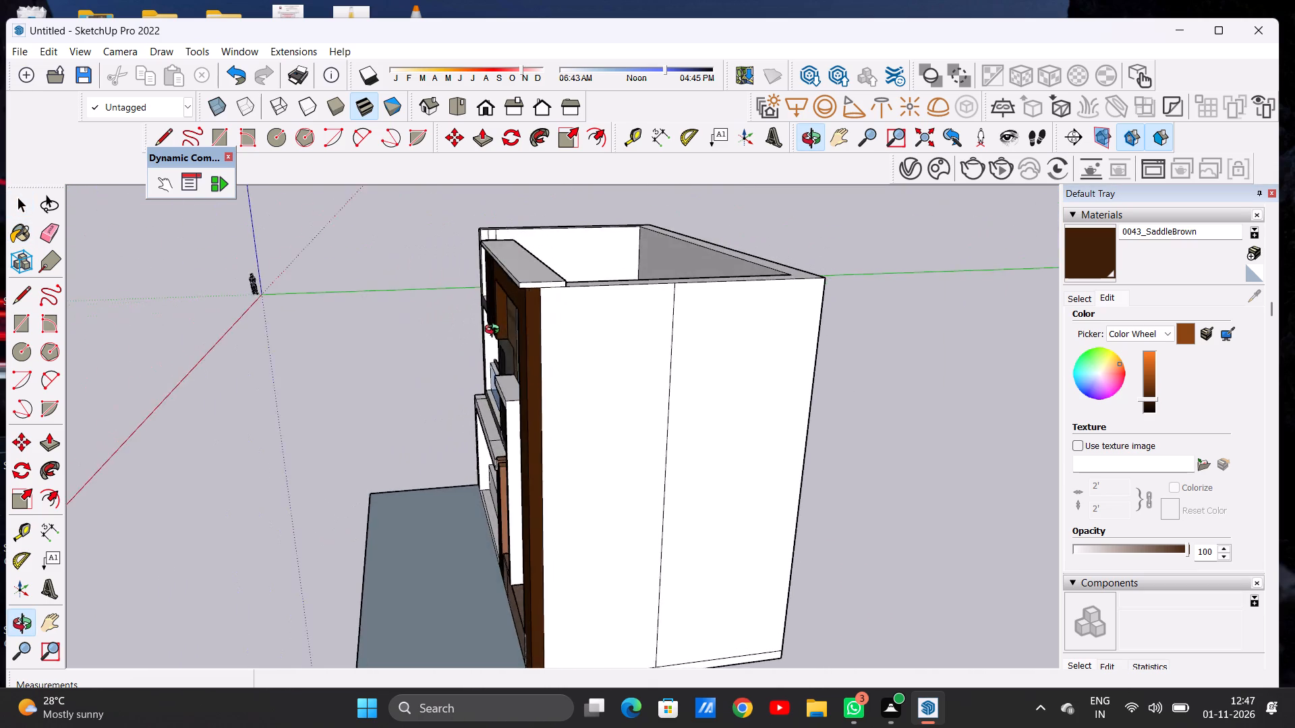
middle_drag(495, 331, 836, 316)
scroll(604, 361, down, 4)
scroll(604, 363, up, 1)
middle_drag(667, 358, 737, 345)
scroll(726, 347, up, 1)
scroll(726, 347, down, 1)
scroll(726, 347, up, 4)
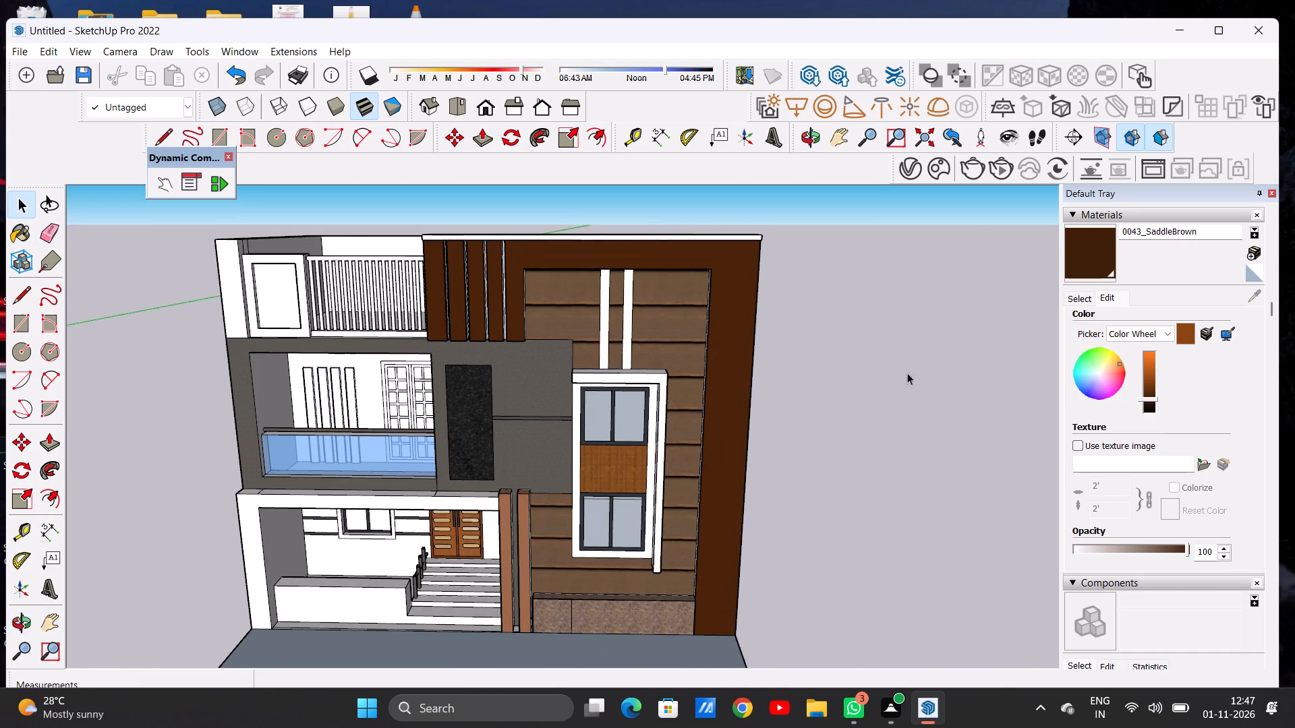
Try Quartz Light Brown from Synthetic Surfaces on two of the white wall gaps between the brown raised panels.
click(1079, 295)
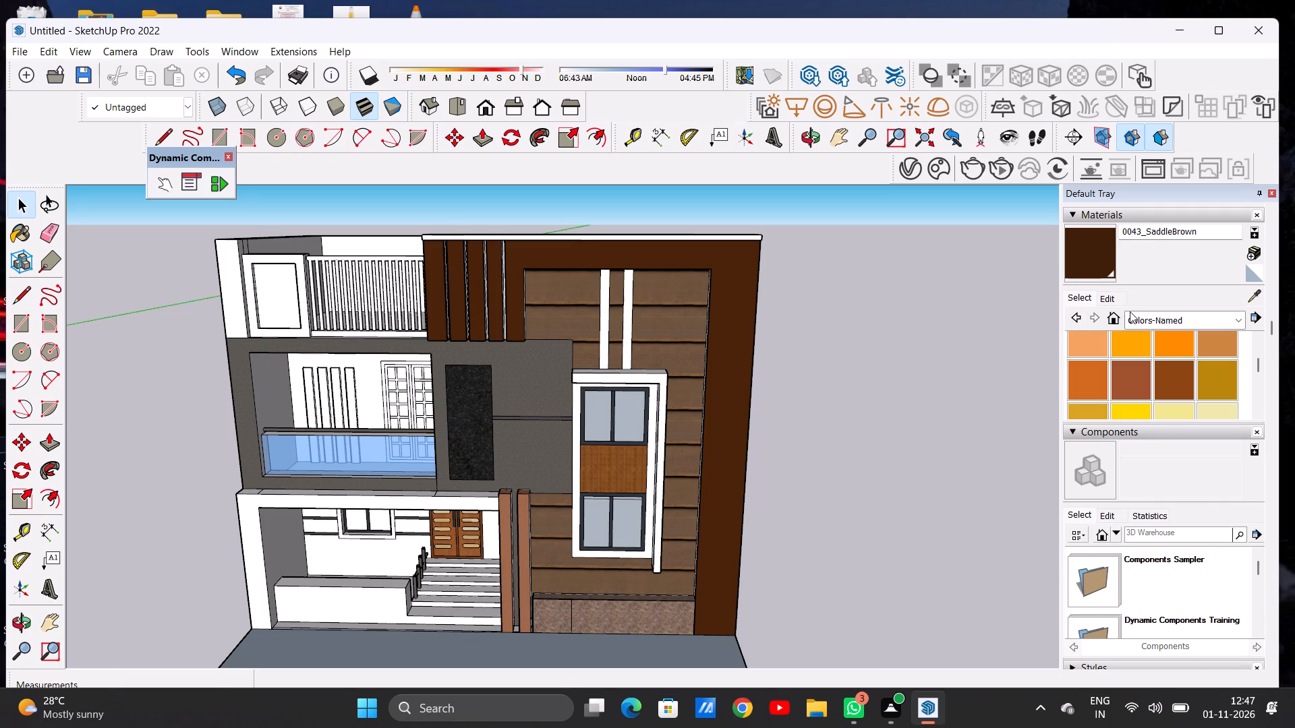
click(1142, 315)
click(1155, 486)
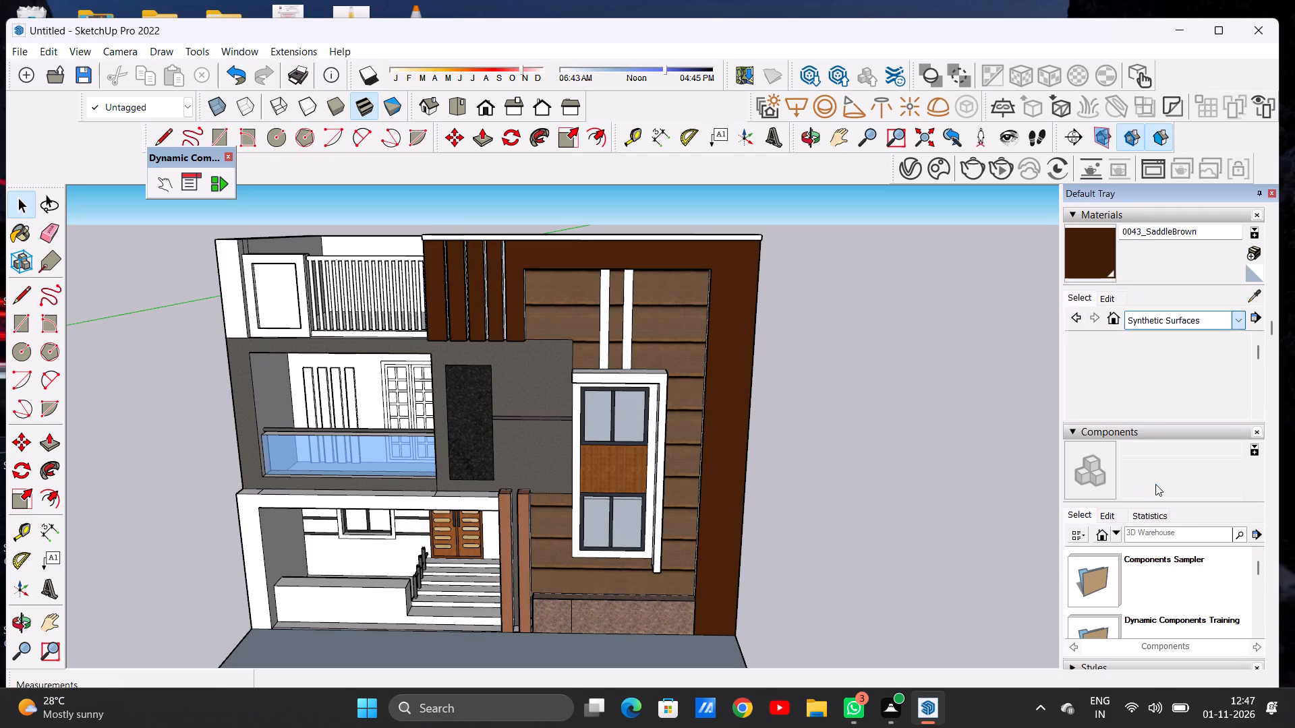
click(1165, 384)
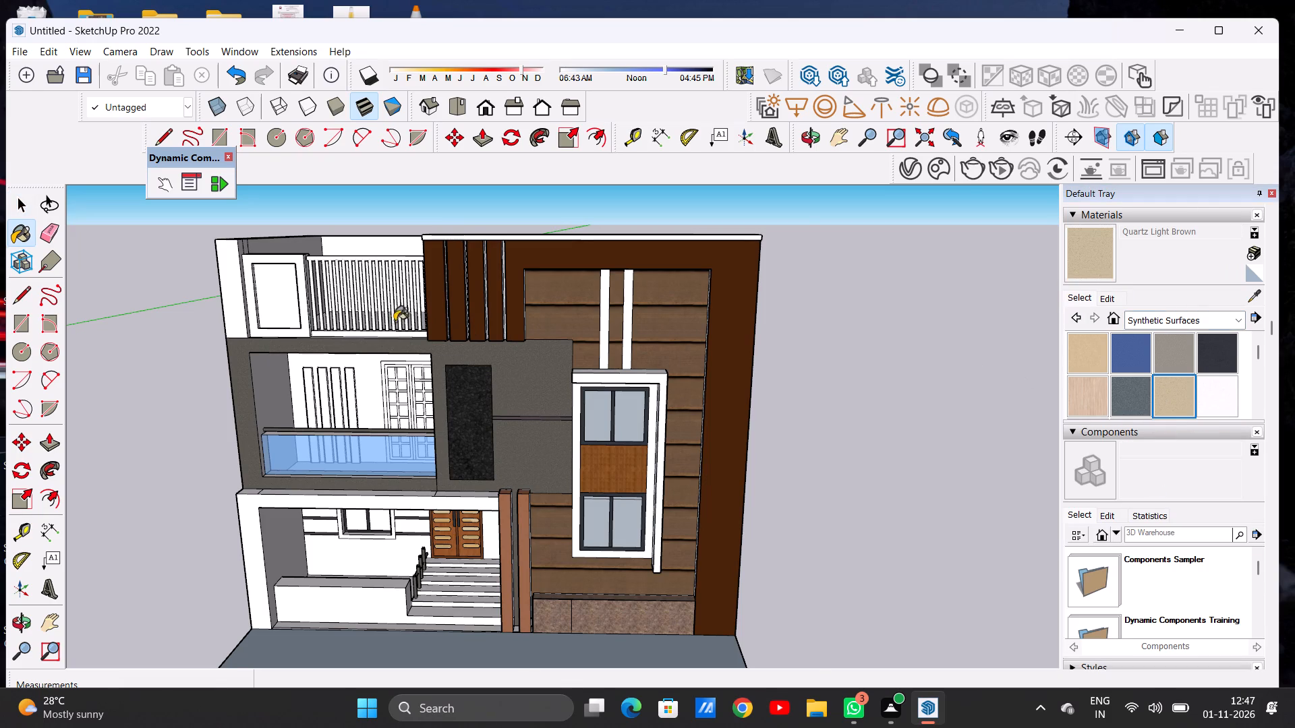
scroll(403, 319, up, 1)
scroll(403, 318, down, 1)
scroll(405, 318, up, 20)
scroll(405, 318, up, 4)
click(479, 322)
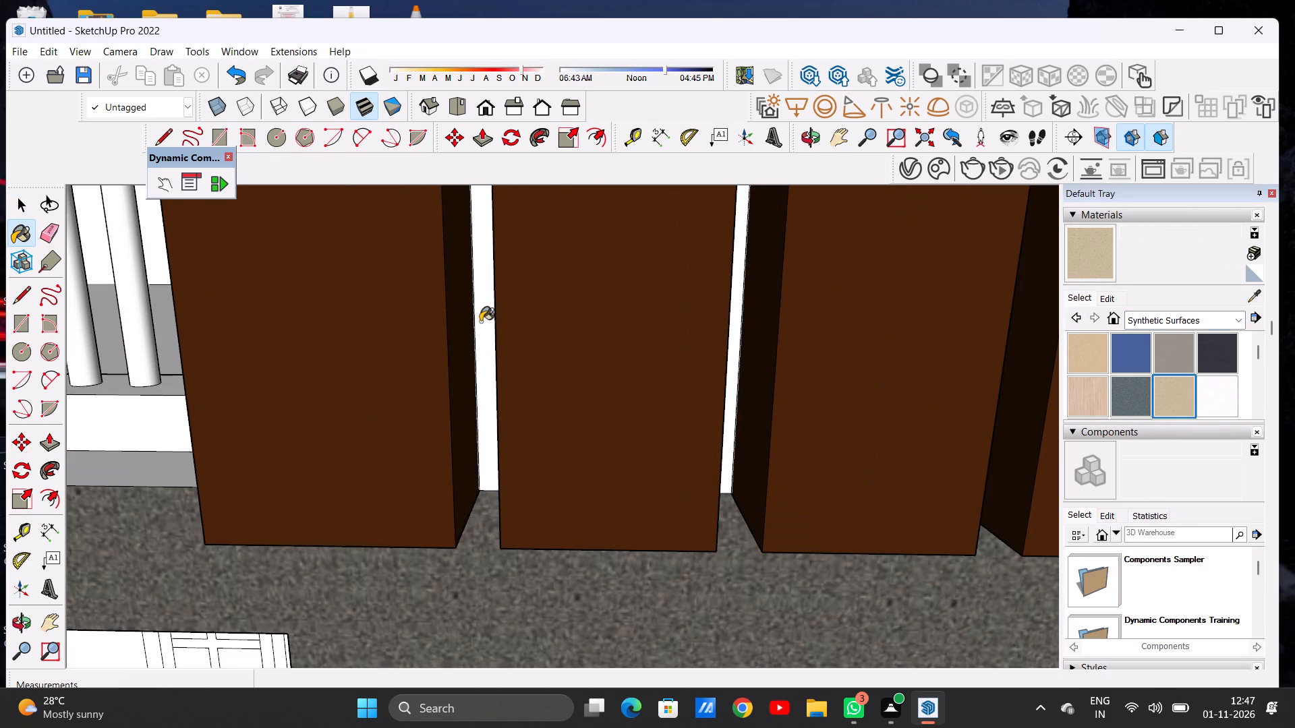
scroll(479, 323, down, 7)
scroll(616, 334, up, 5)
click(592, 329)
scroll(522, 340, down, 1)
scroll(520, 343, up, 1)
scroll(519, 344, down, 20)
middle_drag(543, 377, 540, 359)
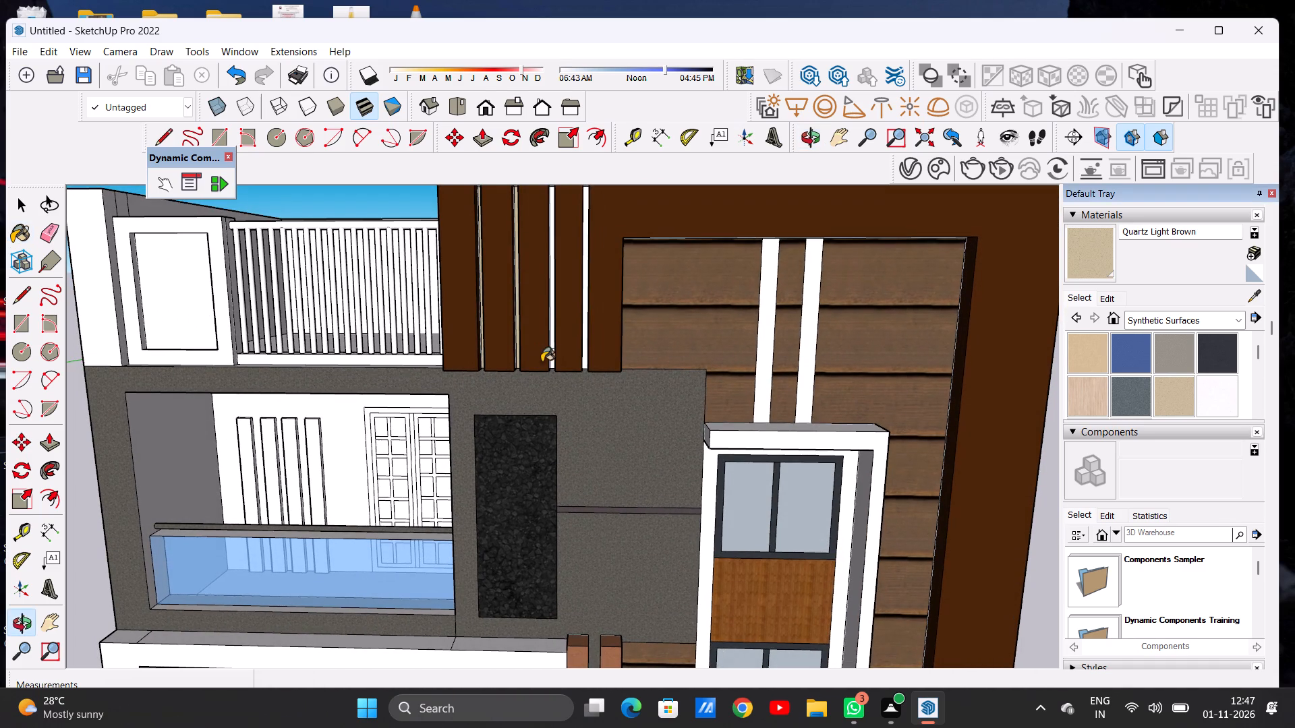
Paint the four wall gaps between the brown raised panels with Formica Beige from Synthetic Surfaces.
click(1084, 361)
scroll(496, 361, up, 8)
scroll(473, 338, down, 1)
scroll(473, 338, up, 12)
click(476, 313)
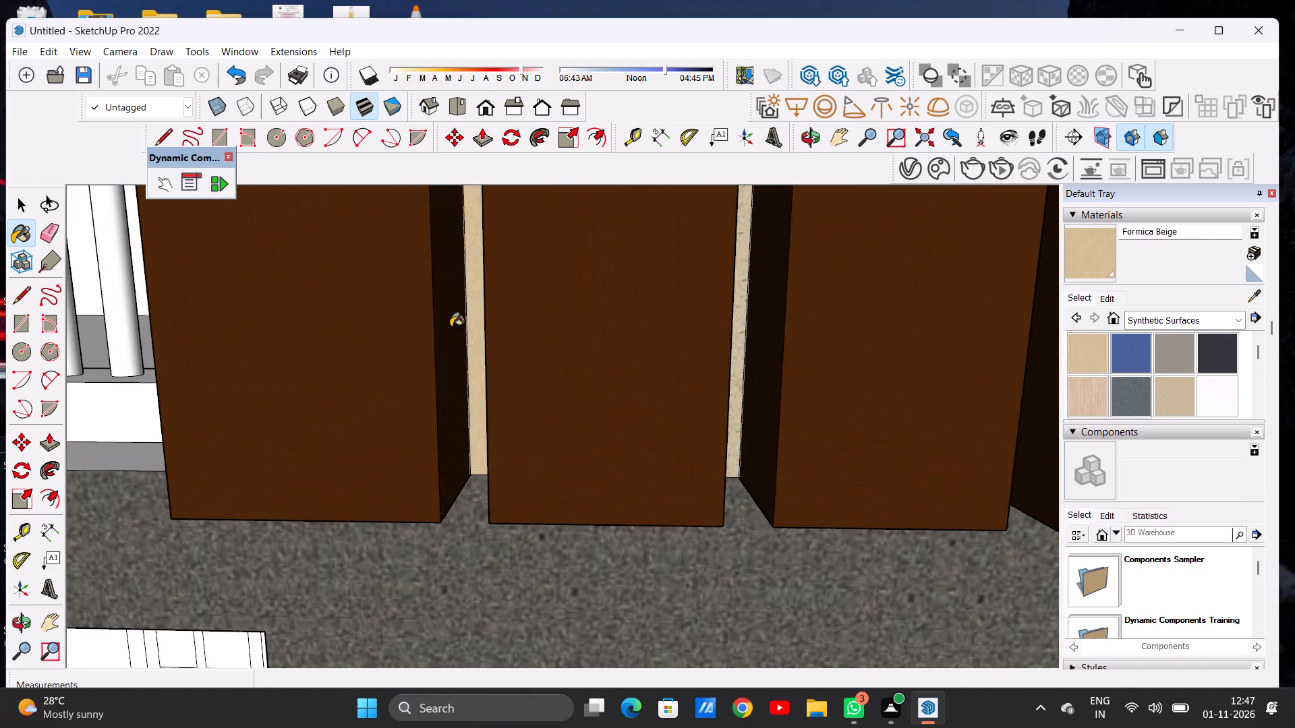
scroll(450, 328, down, 11)
scroll(540, 334, up, 4)
click(559, 321)
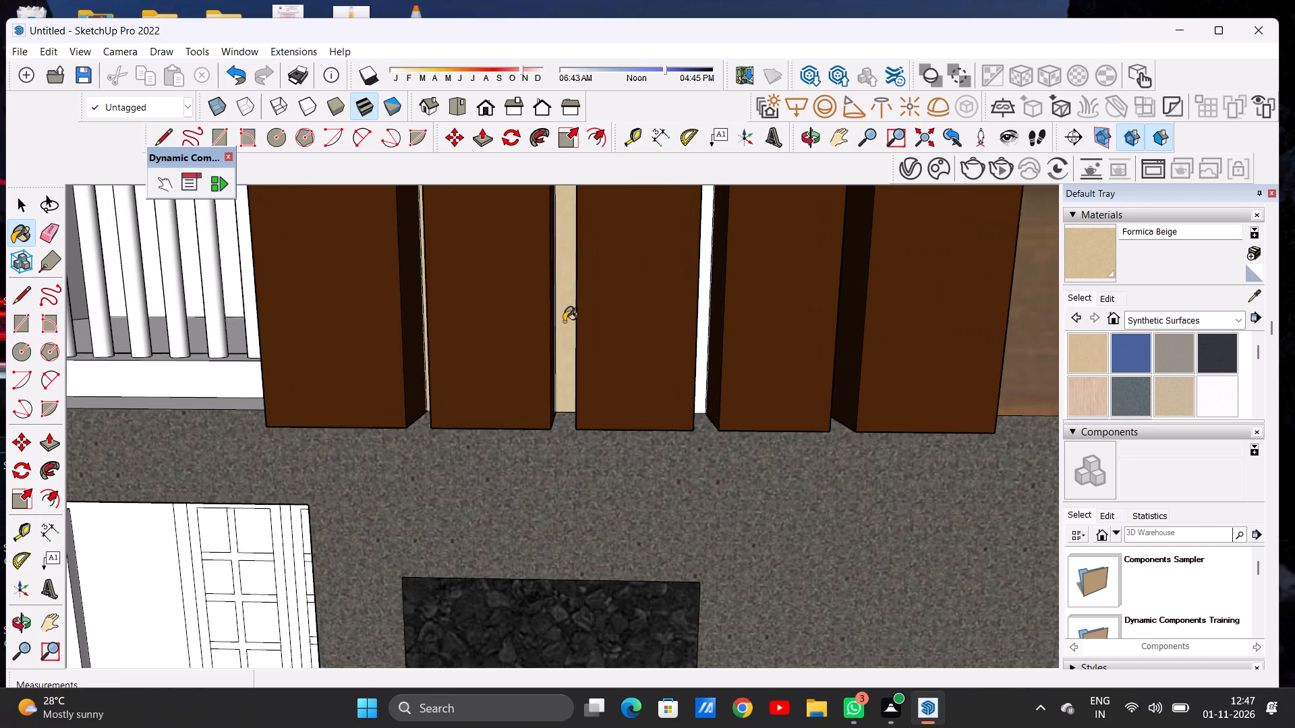
scroll(486, 332, down, 20)
scroll(527, 328, up, 2)
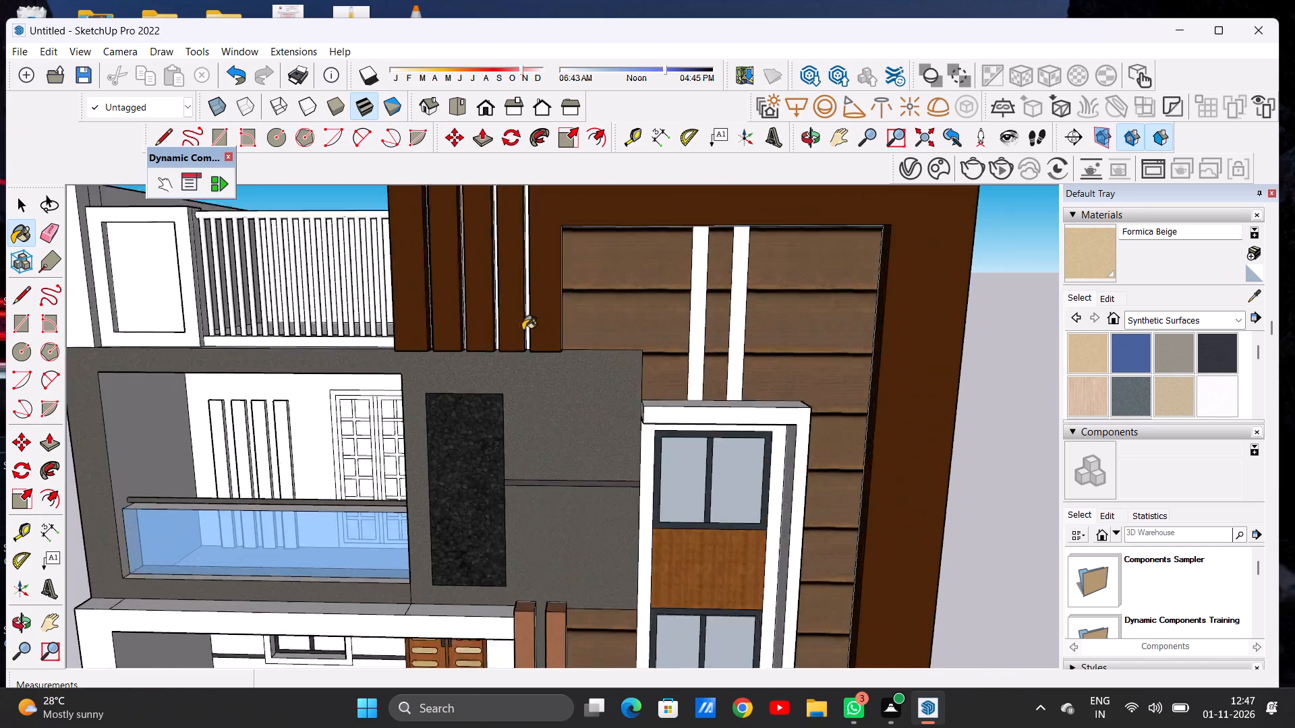
scroll(523, 330, up, 19)
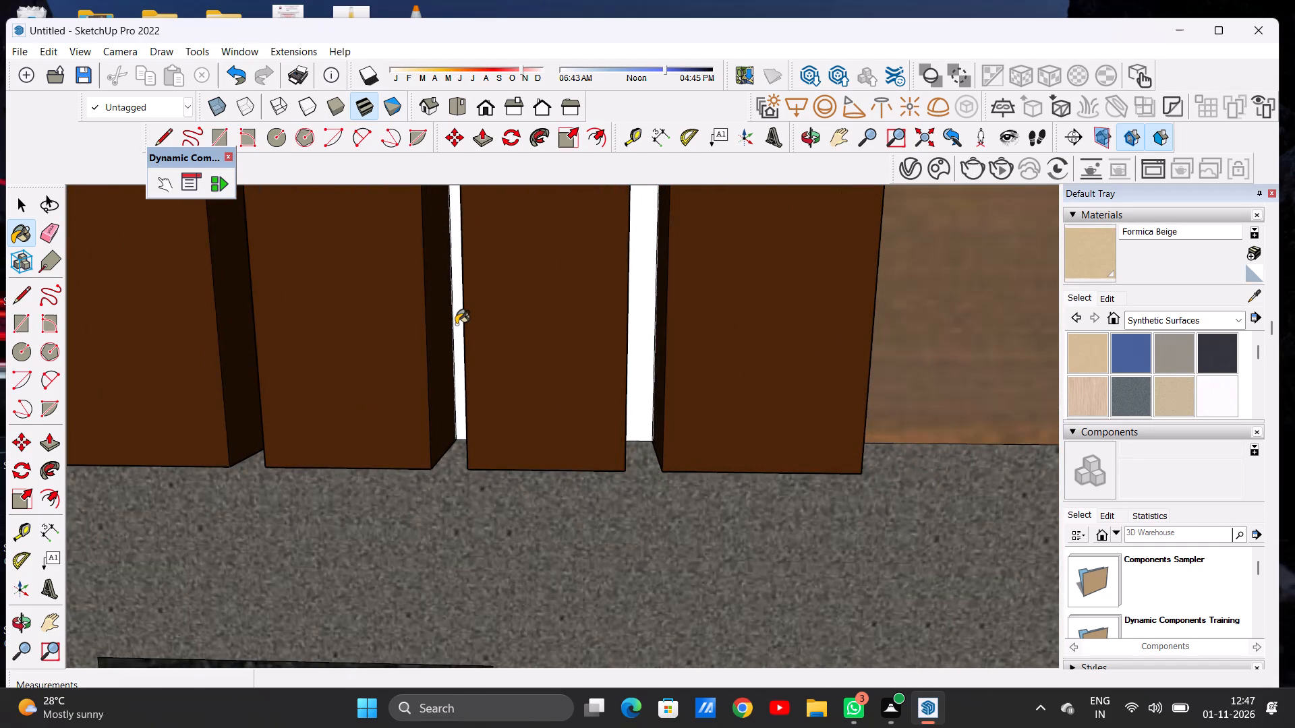
click(456, 324)
click(642, 317)
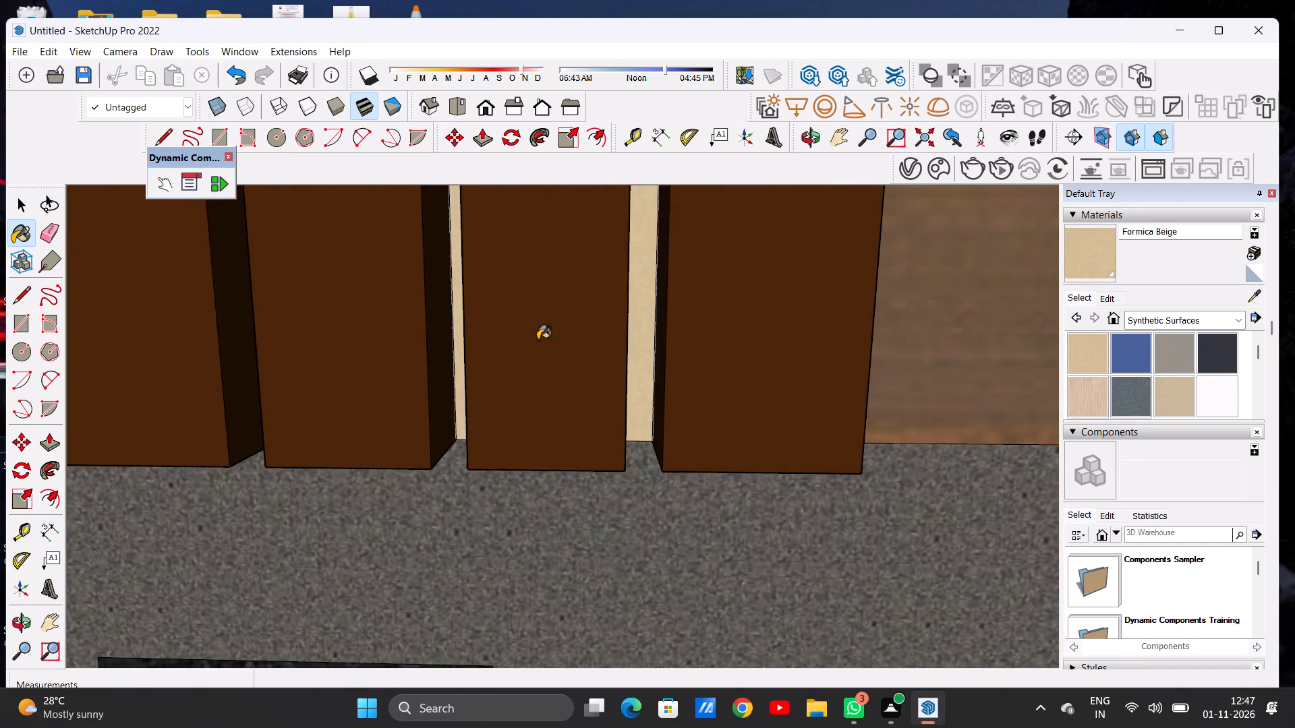
Paint the fronts of the two vertical white strips above the tall window frame with Formica Beige.
scroll(537, 343, down, 12)
scroll(526, 373, down, 16)
middle_drag(499, 344, 515, 392)
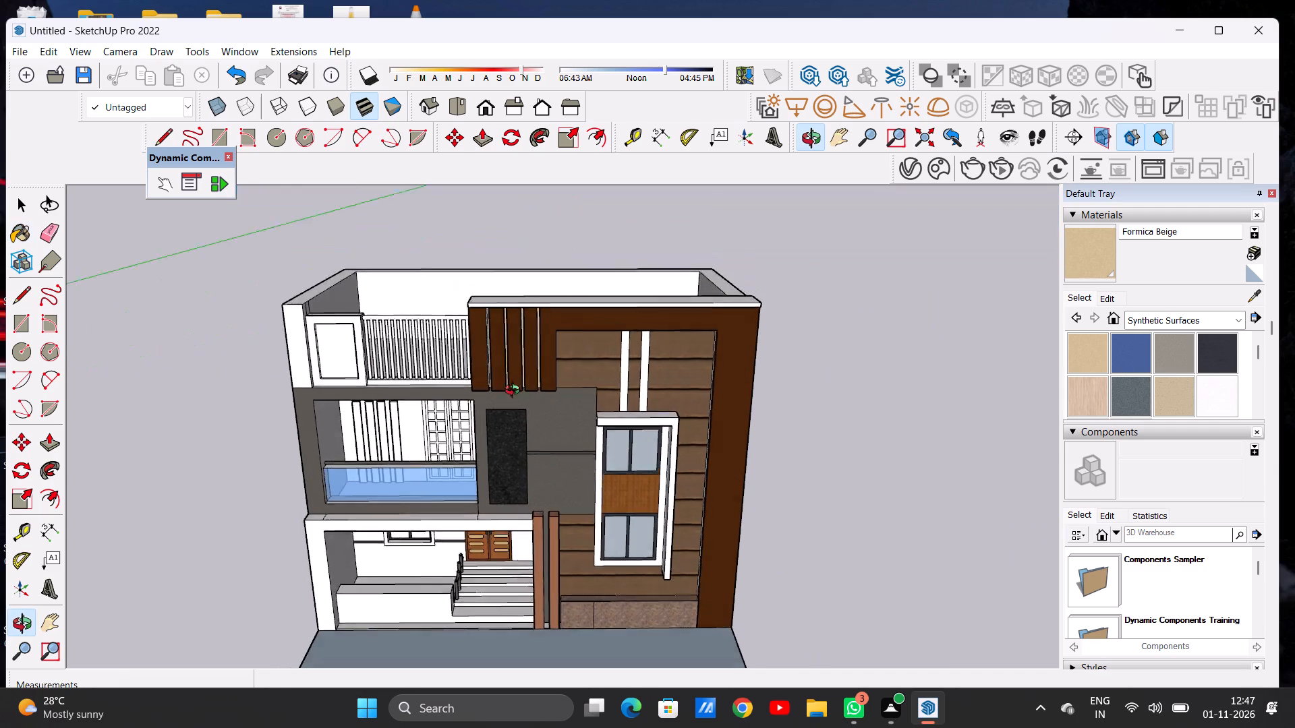
middle_drag(515, 392, 539, 294)
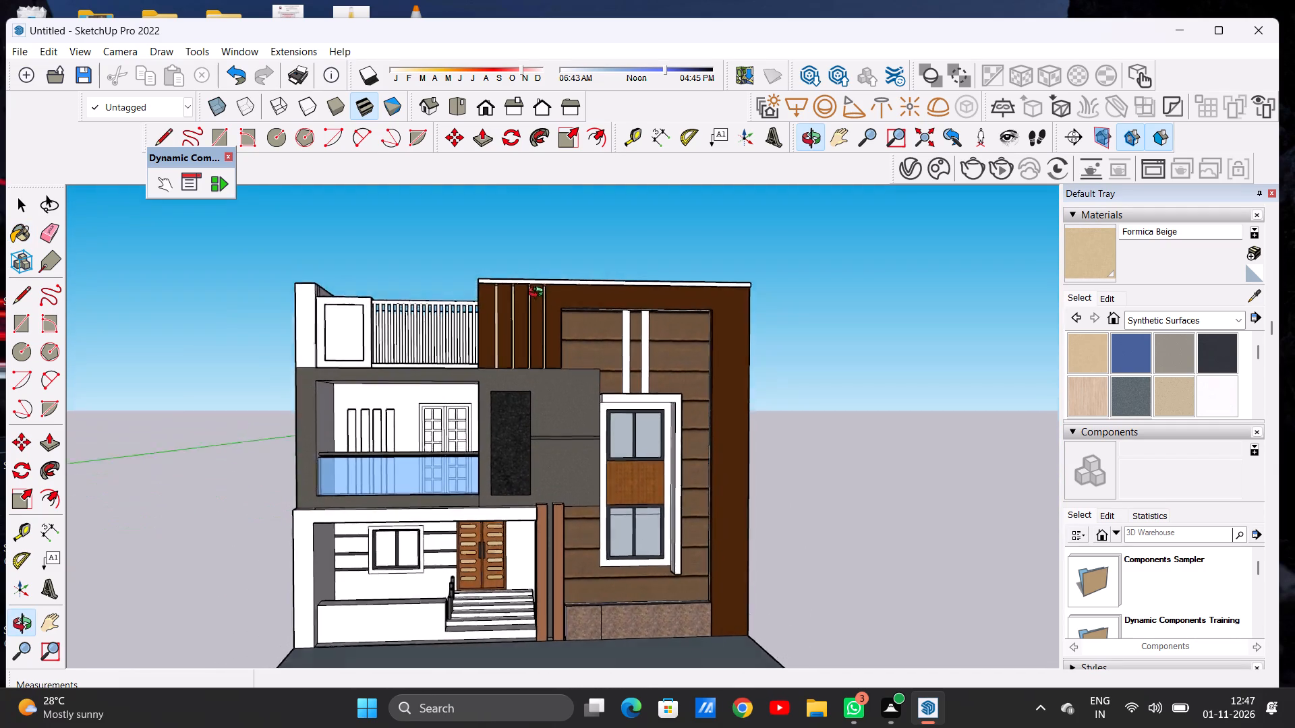
middle_drag(539, 294, 527, 342)
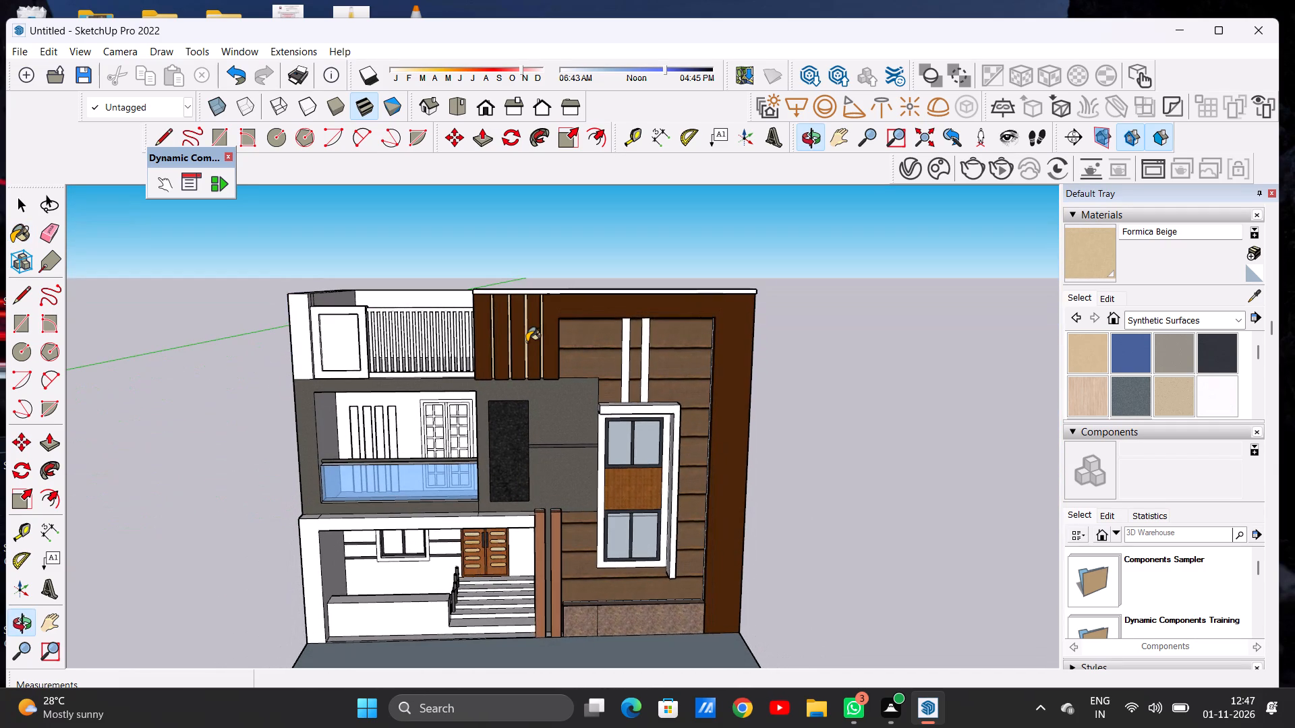
scroll(536, 332, down, 7)
middle_drag(541, 357, 513, 338)
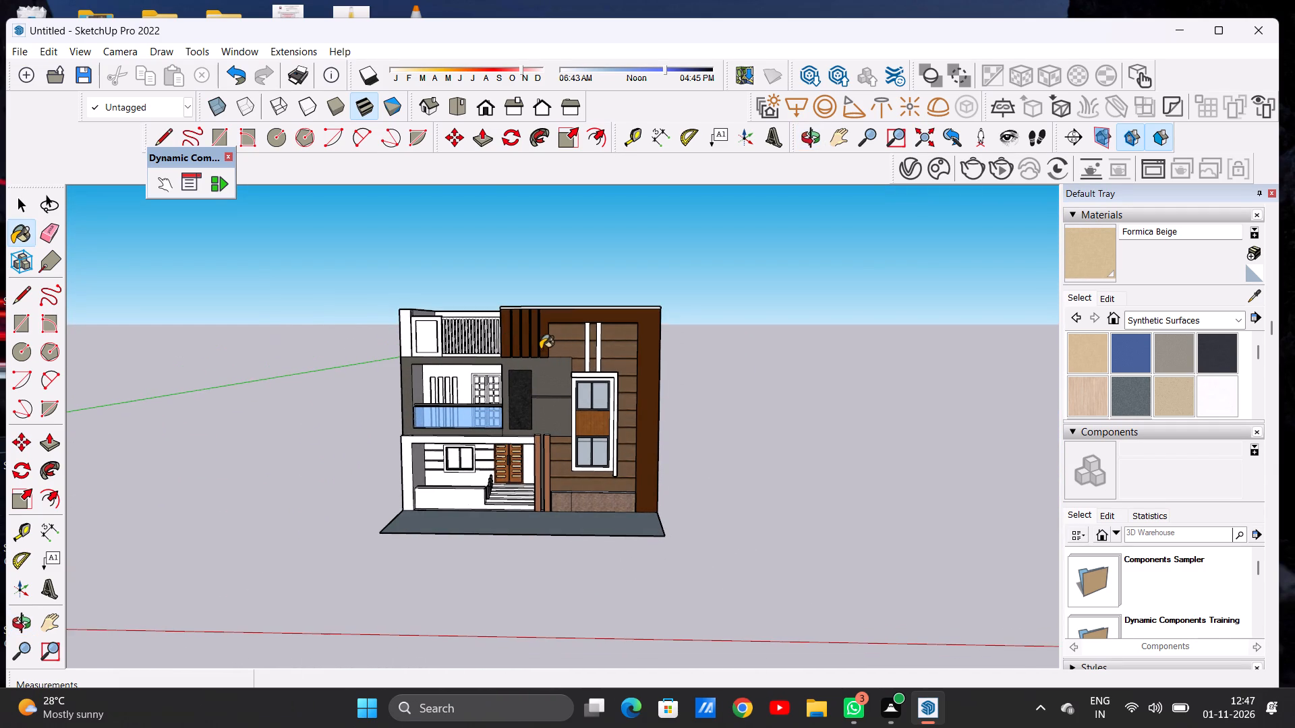
middle_drag(540, 349, 559, 351)
scroll(612, 361, up, 5)
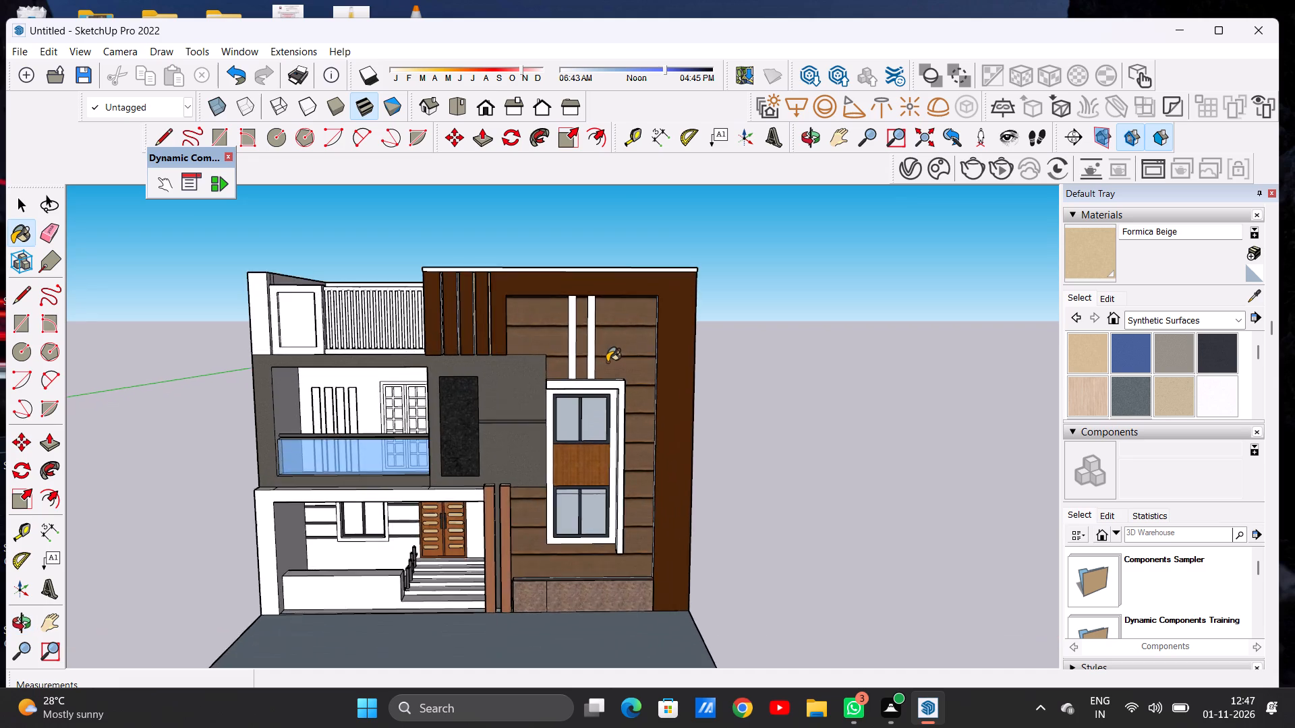
scroll(607, 362, up, 8)
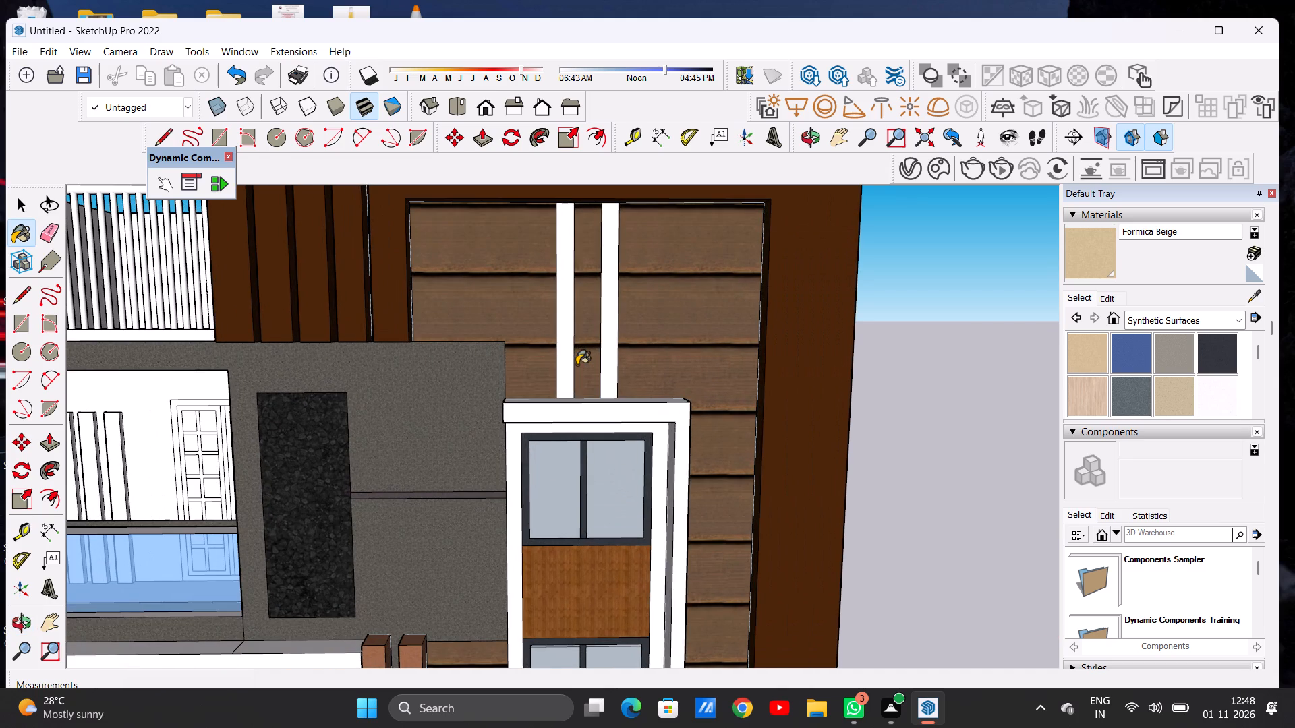
click(563, 348)
click(610, 334)
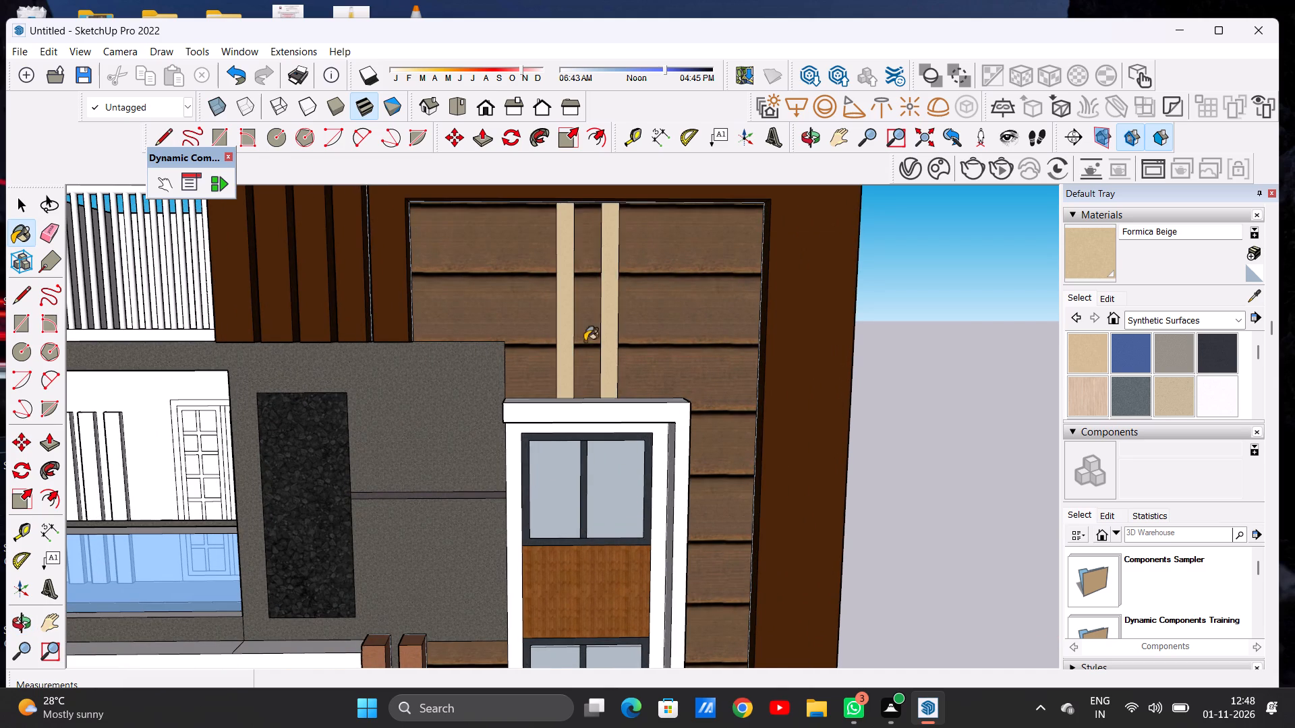
Lighten the Formica Beige material by raising its color brightness slightly.
scroll(579, 343, down, 20)
scroll(579, 343, down, 3)
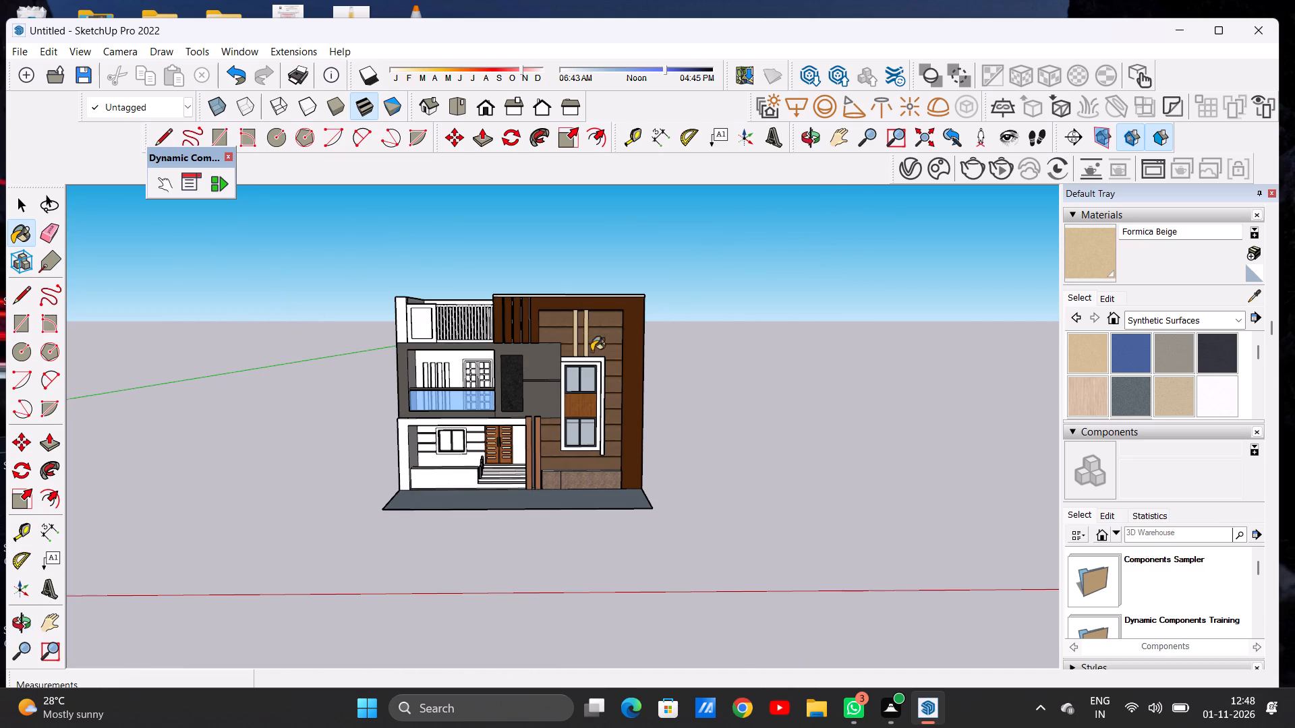
scroll(592, 353, up, 6)
click(1108, 293)
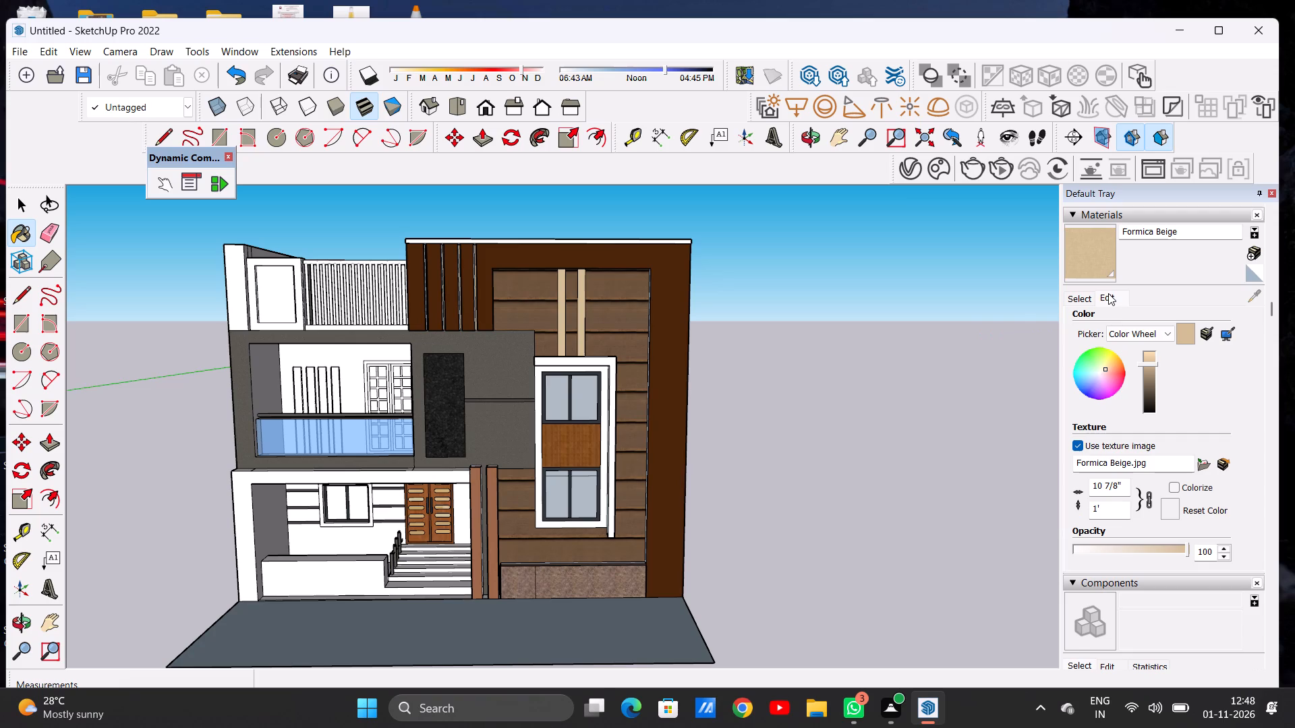
click(1149, 358)
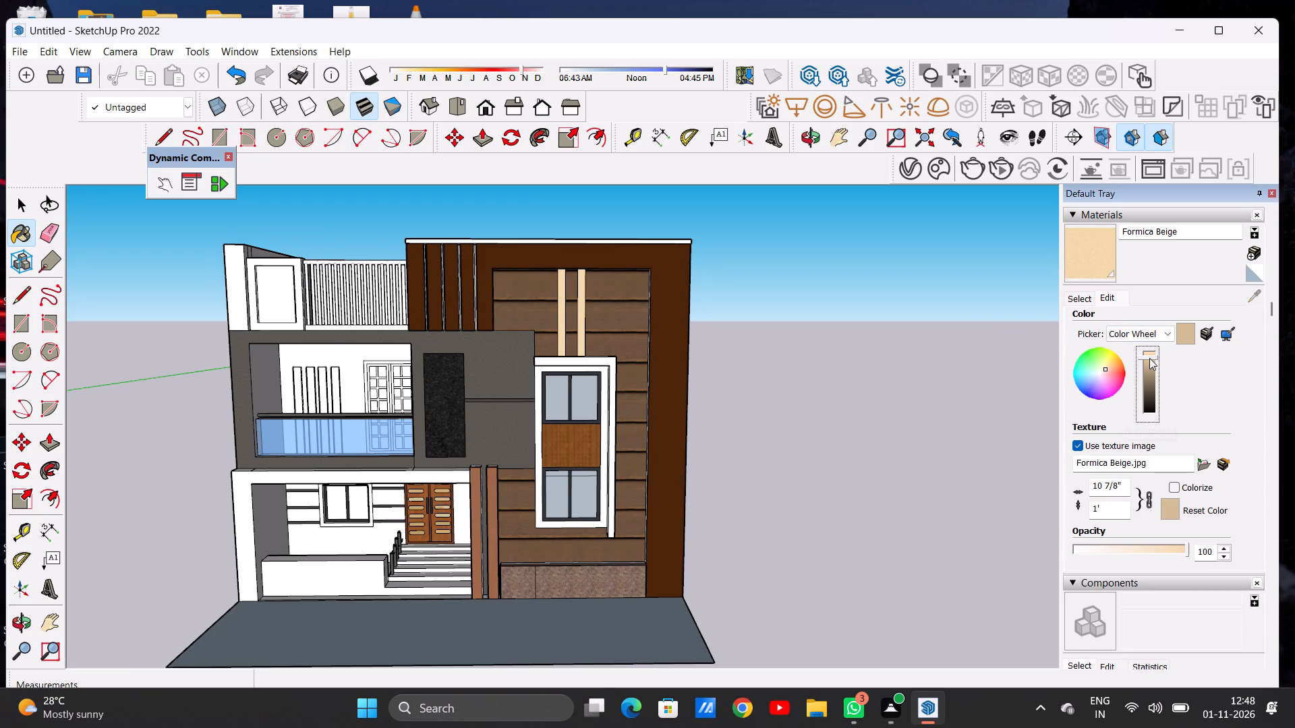
Raise the Formica Beige material's color brightness to the top of its range.
click(1149, 353)
Paint the recessed panel beside the top-floor terrace railing with 0012_Bisque from Colors-Named.
scroll(663, 315, down, 5)
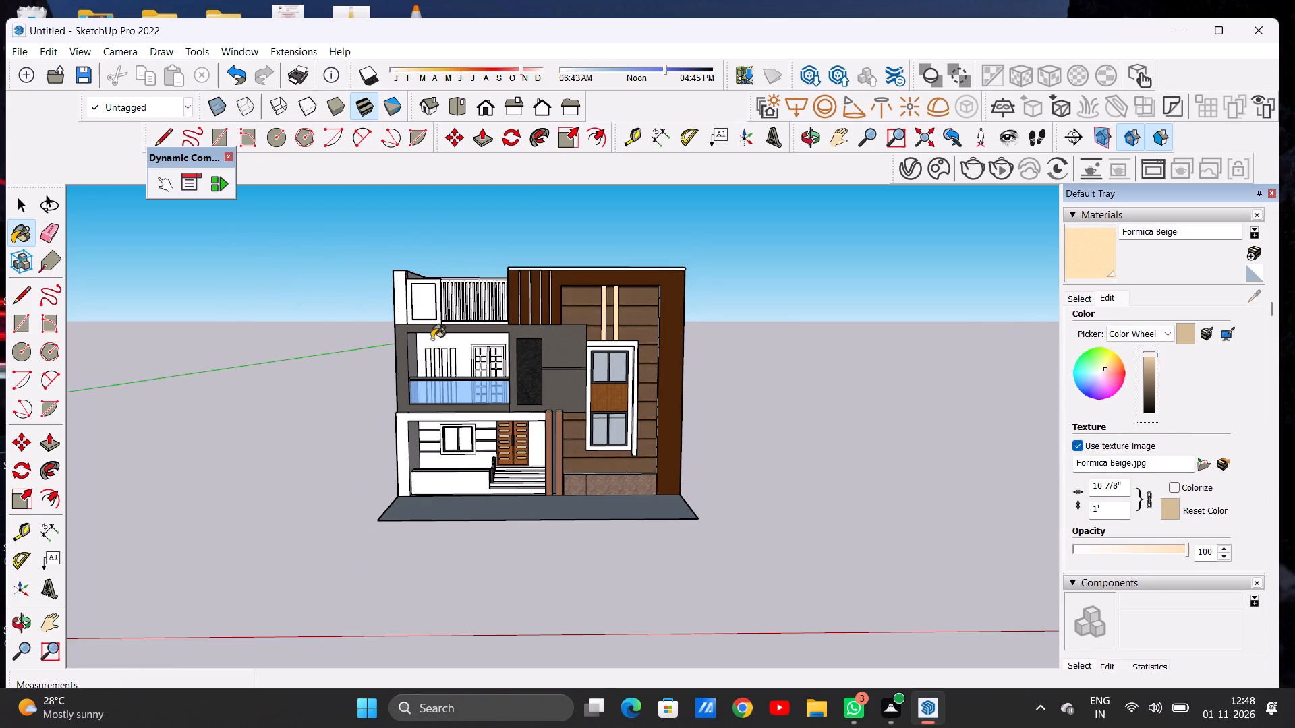
scroll(394, 301, up, 6)
middle_drag(404, 320, 409, 382)
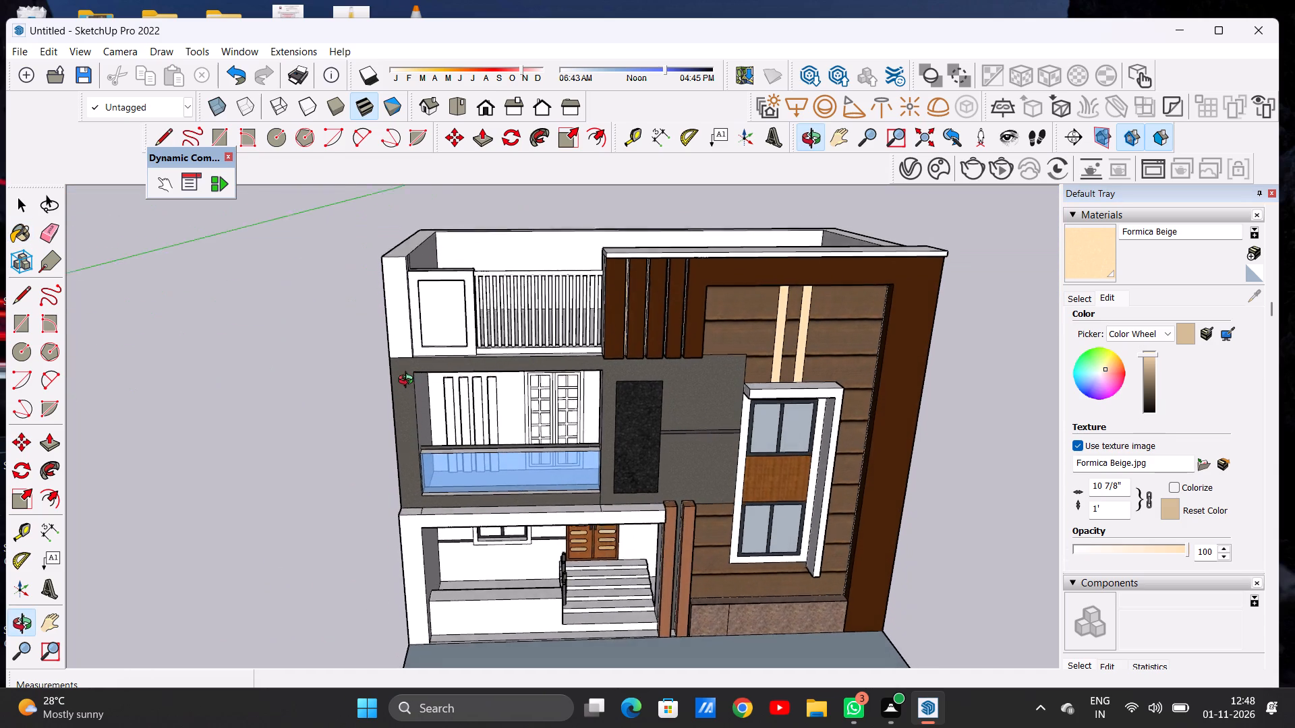
middle_drag(409, 382, 389, 365)
scroll(394, 324, up, 6)
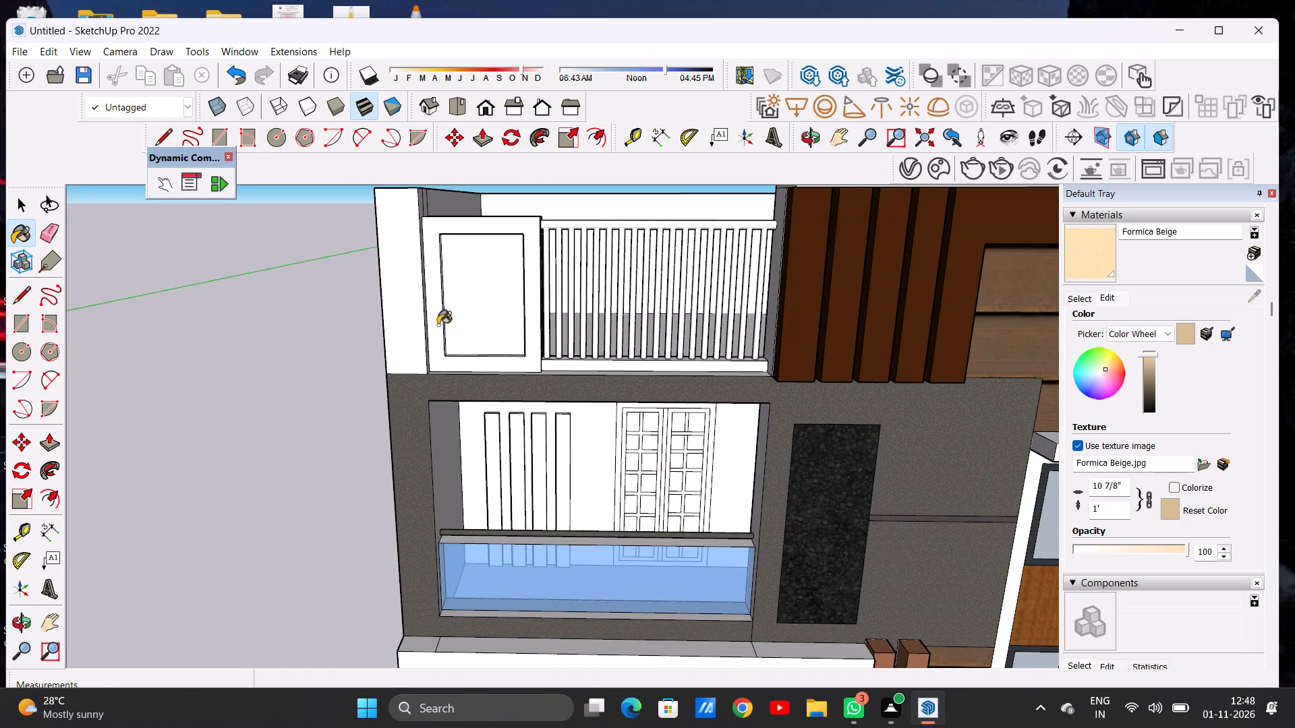
scroll(486, 328, down, 4)
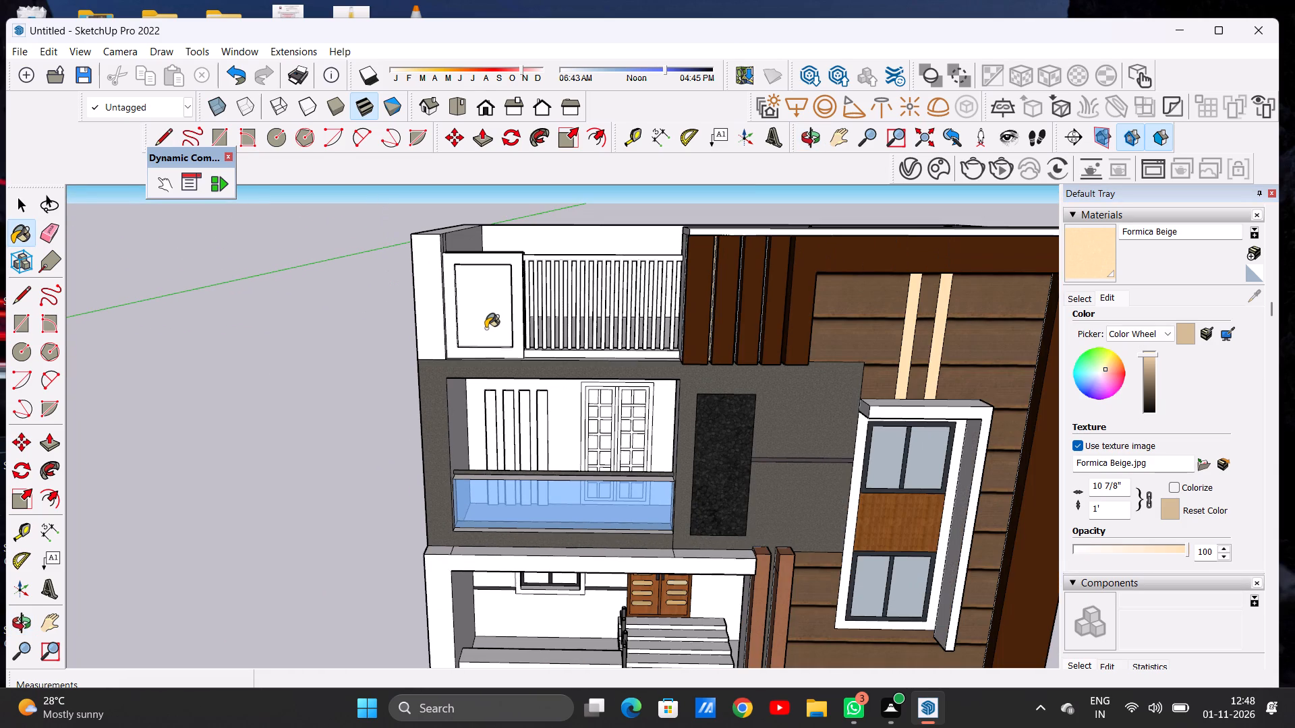
click(1081, 297)
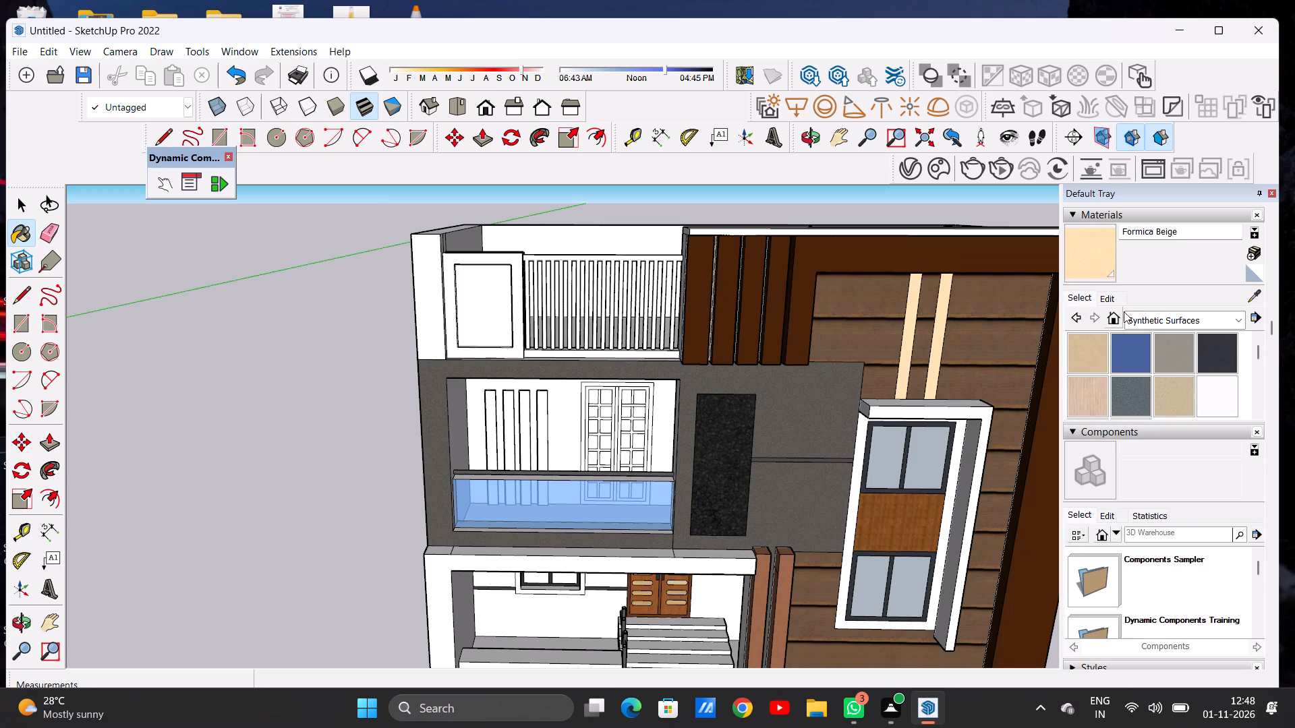
click(1134, 317)
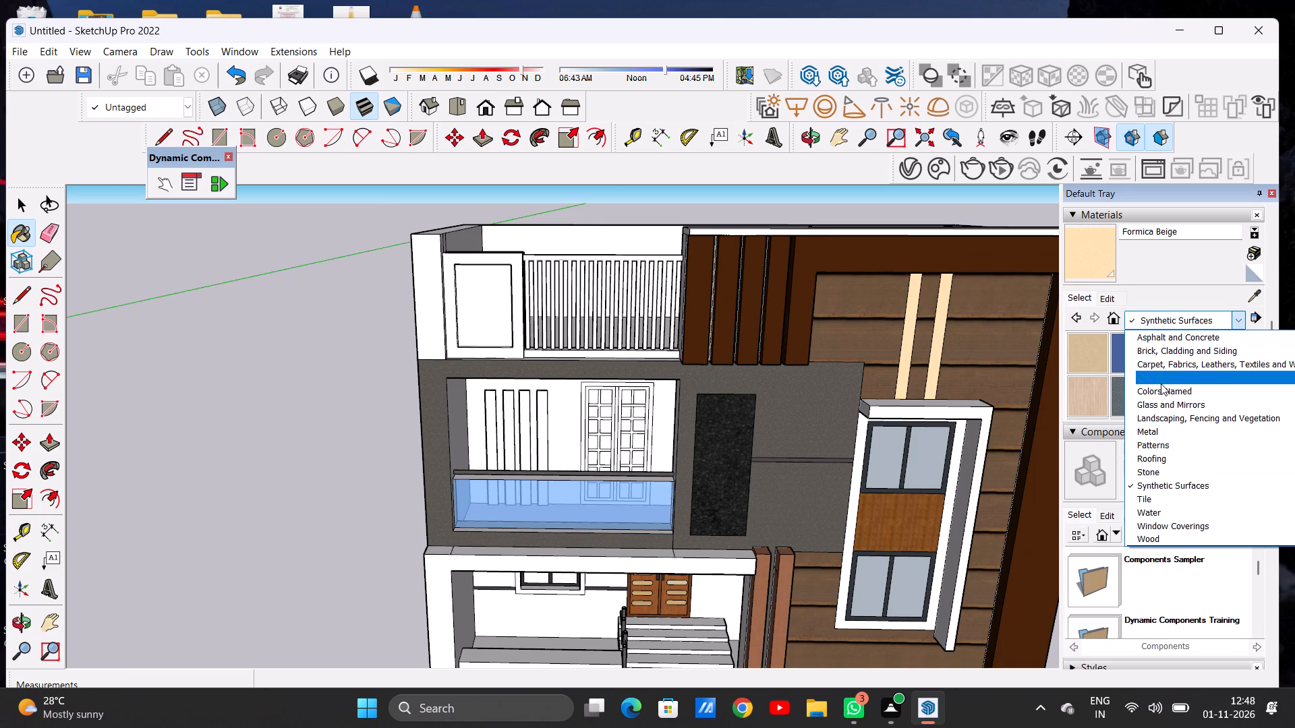
click(1163, 390)
scroll(1163, 390, down, 1)
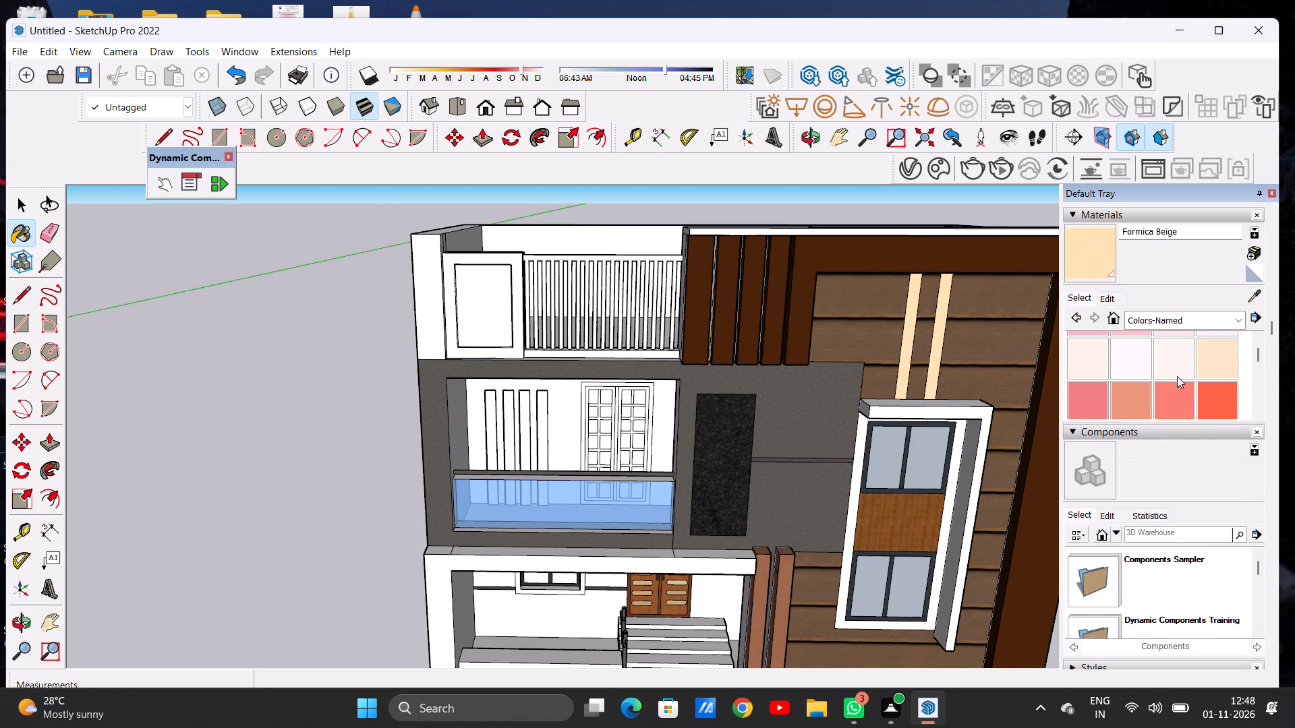
click(1213, 355)
scroll(497, 318, up, 7)
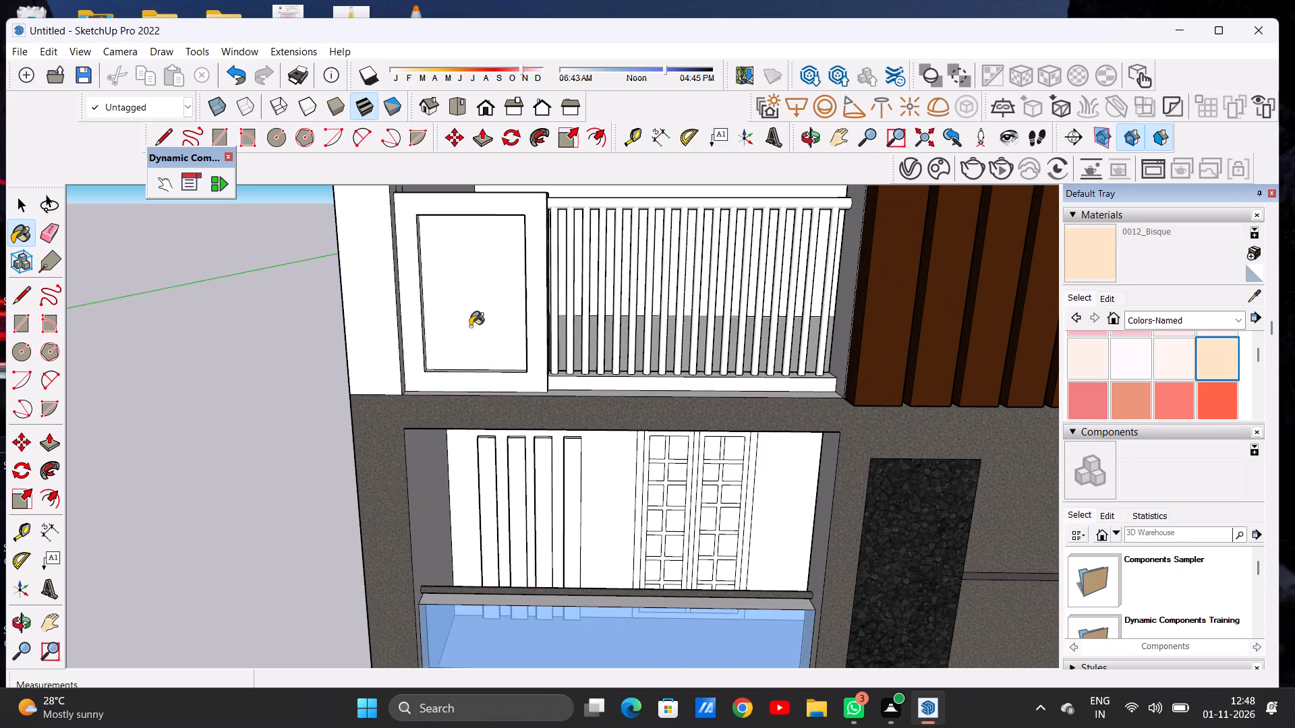
click(470, 326)
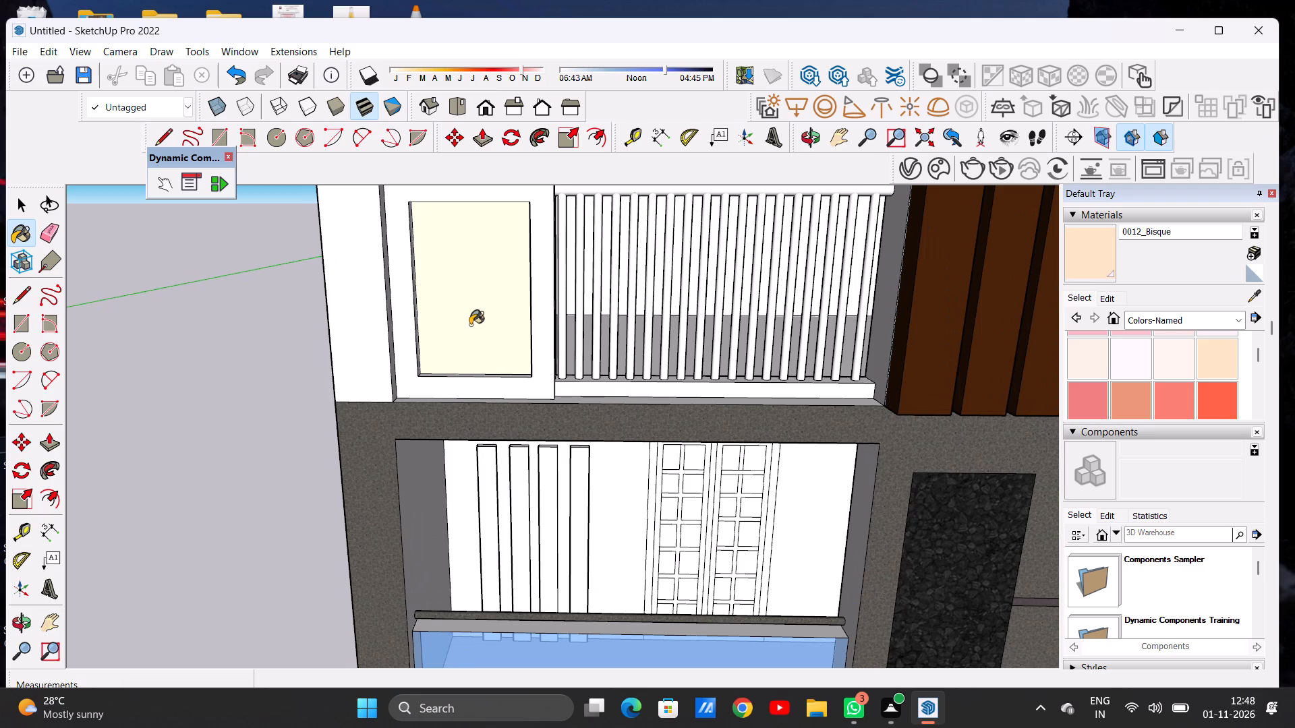
Paint the frame around the recessed terrace panel and the front of the adjacent corner pillar with 0012_Bisque.
scroll(470, 325, up, 3)
scroll(470, 325, down, 1)
scroll(470, 325, up, 2)
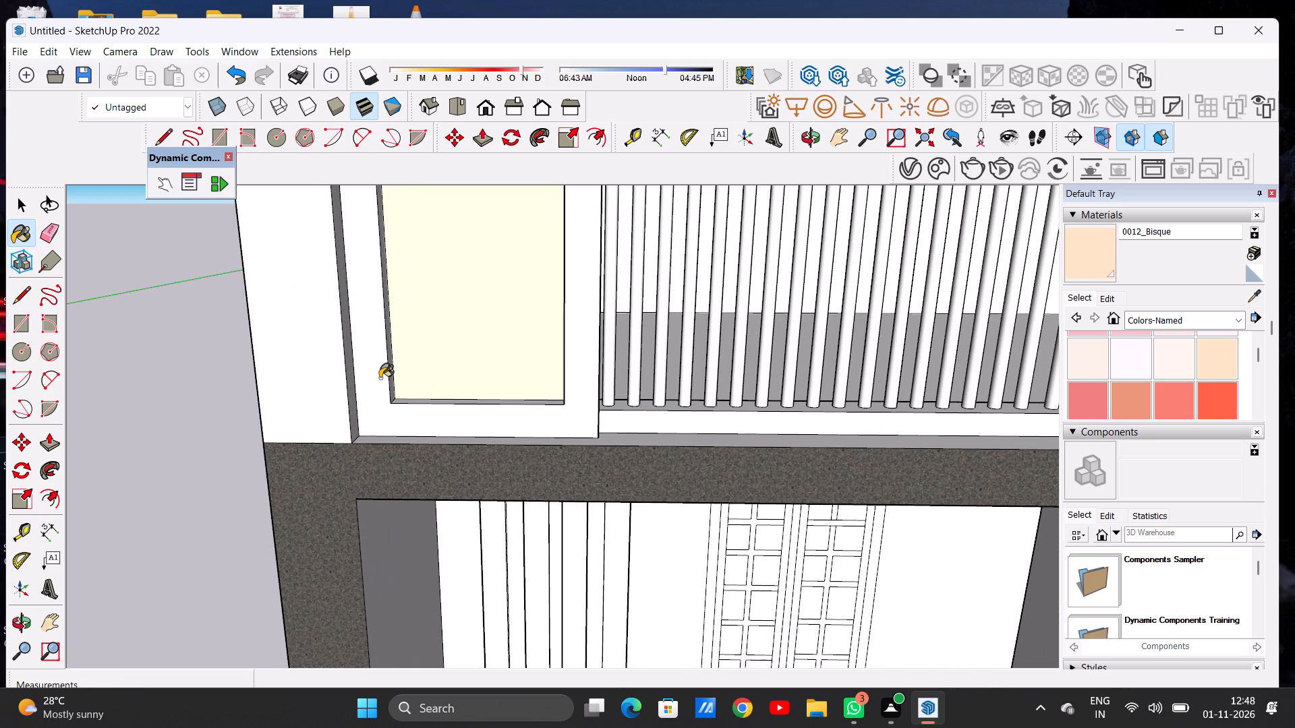
click(374, 381)
click(336, 383)
Paint the front and top of the terrace railing's base curb and the ledge above the grey band with 0012_Bisque.
scroll(366, 365, down, 10)
scroll(473, 387, up, 9)
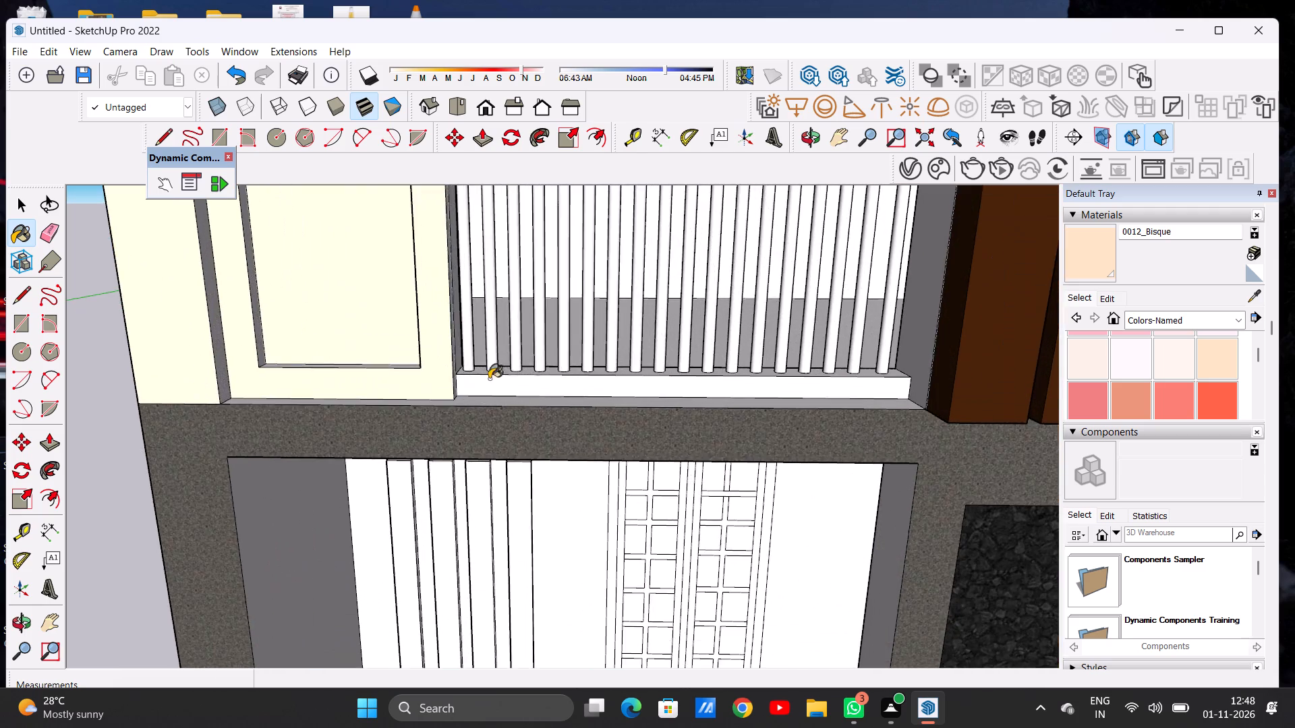
scroll(518, 379, up, 9)
click(471, 394)
click(482, 351)
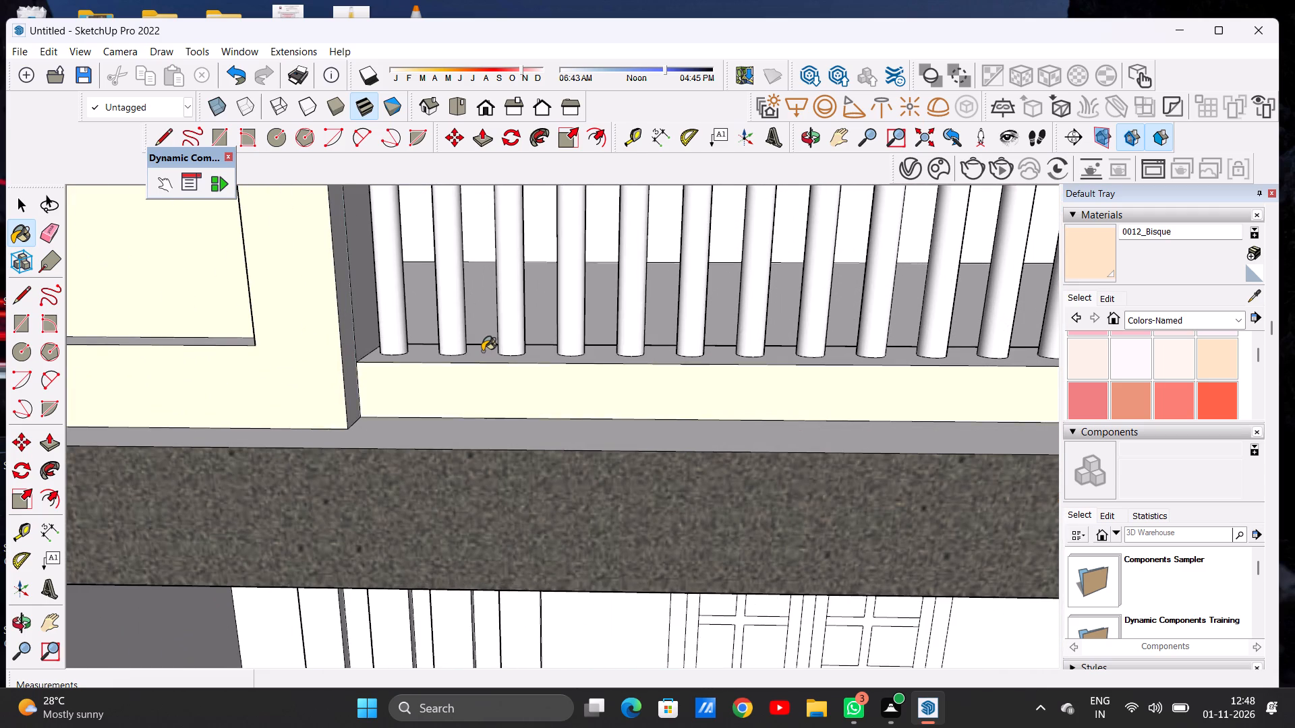
scroll(486, 357, down, 8)
middle_drag(432, 390, 424, 469)
scroll(443, 428, up, 7)
click(443, 428)
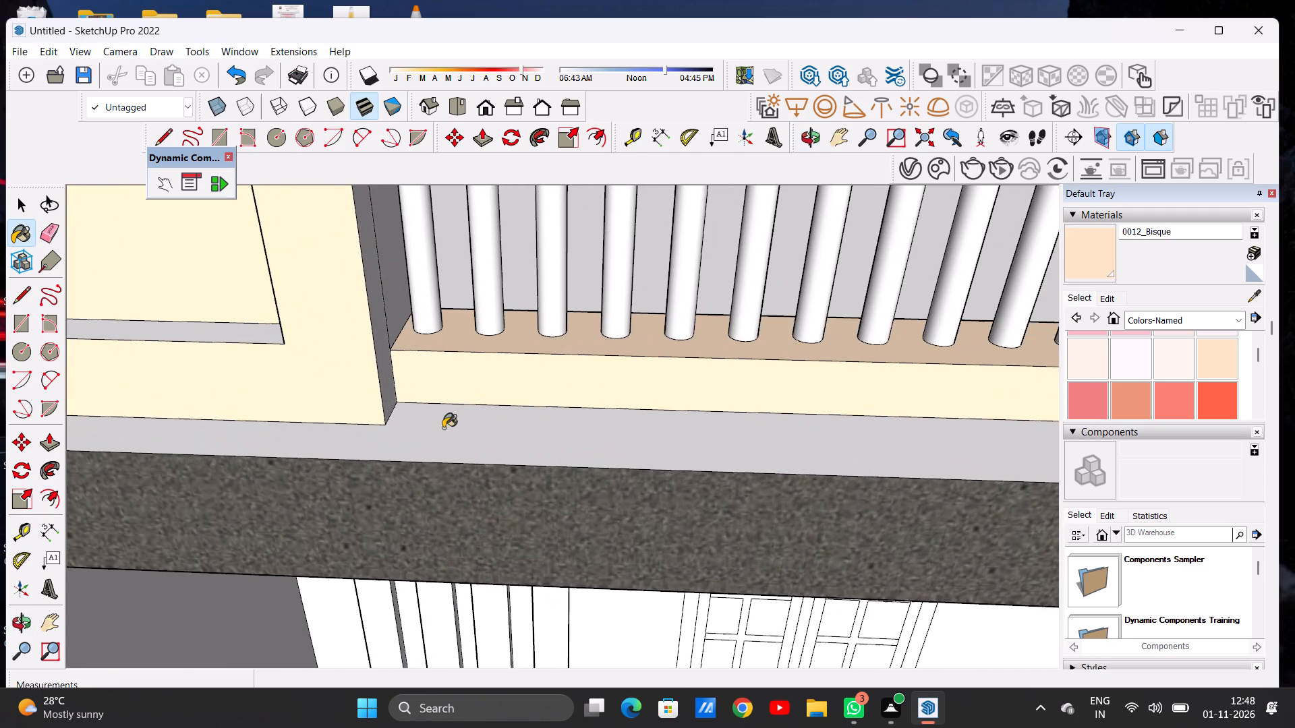
Paint the panel recess's bottom edge, its side edge nearest the corner pillar, and the pillar's inner side with 0012_Bisque.
scroll(471, 398, down, 5)
scroll(487, 392, up, 1)
scroll(487, 392, down, 10)
scroll(372, 379, up, 5)
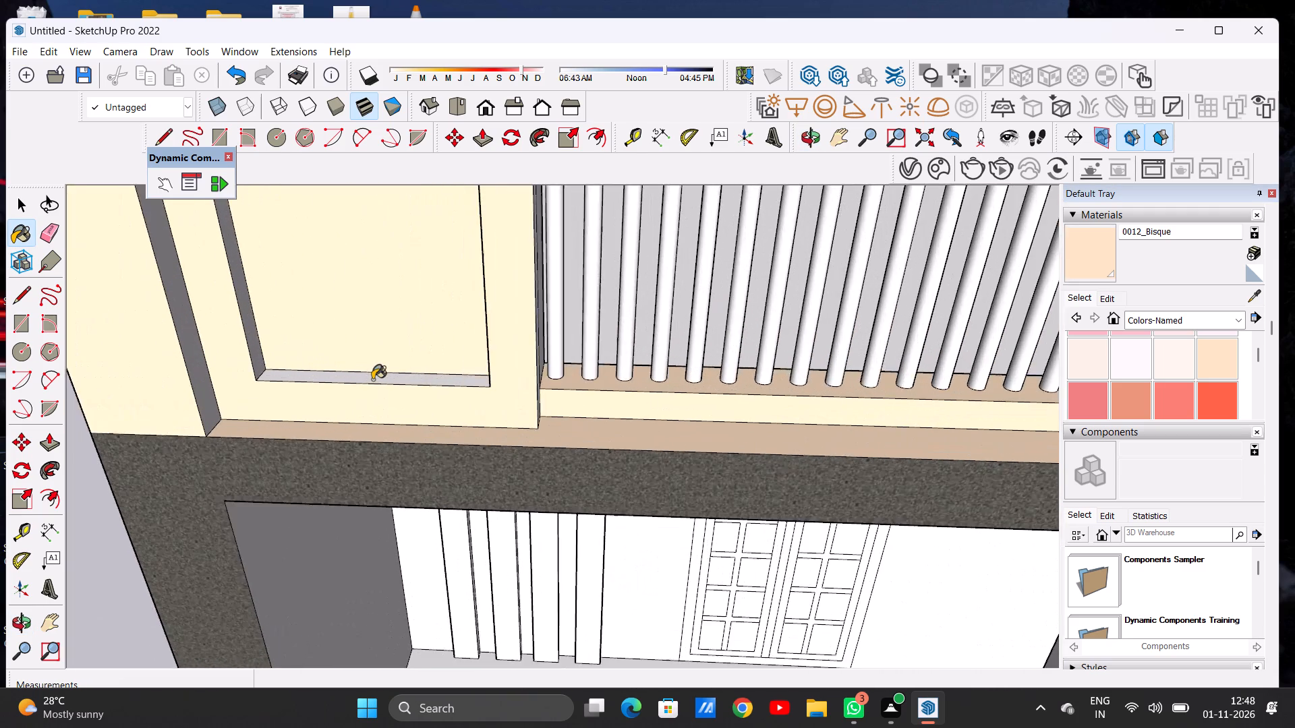
scroll(372, 380, up, 11)
scroll(374, 377, down, 1)
scroll(374, 377, up, 1)
click(374, 377)
scroll(415, 416, down, 11)
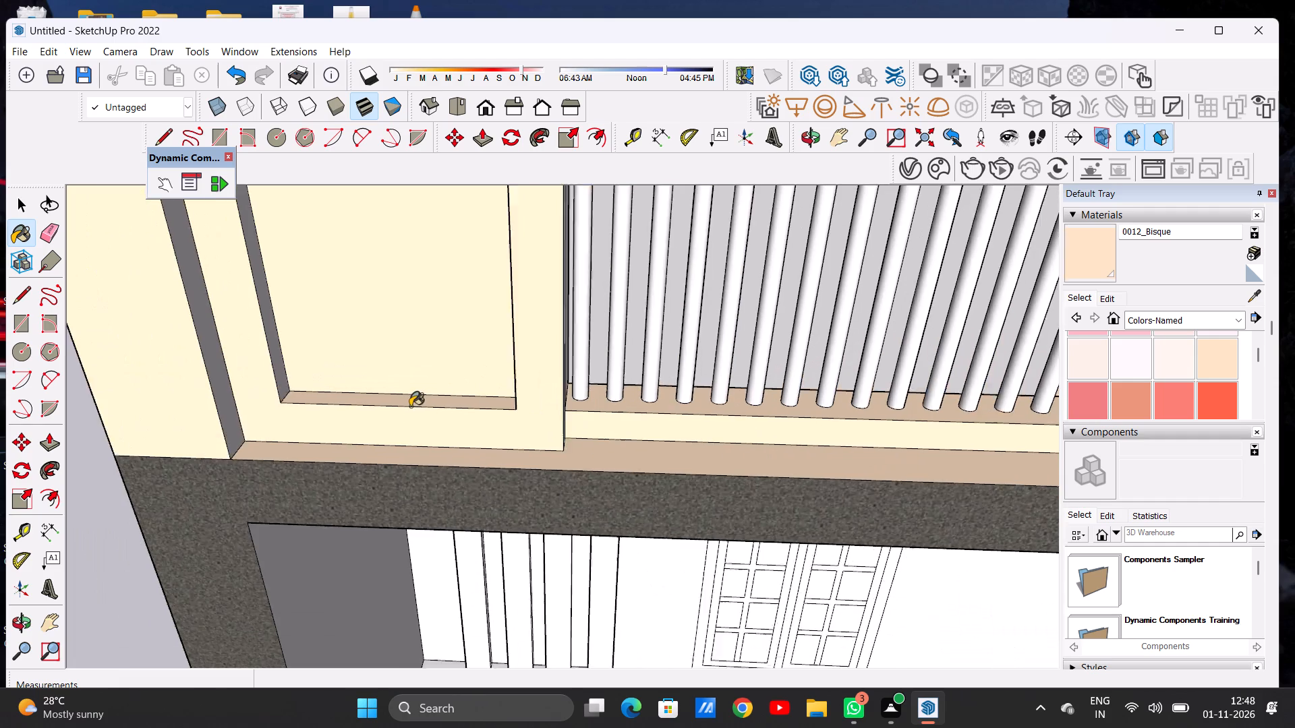
scroll(410, 406, down, 6)
middle_drag(391, 404, 272, 352)
scroll(331, 343, up, 7)
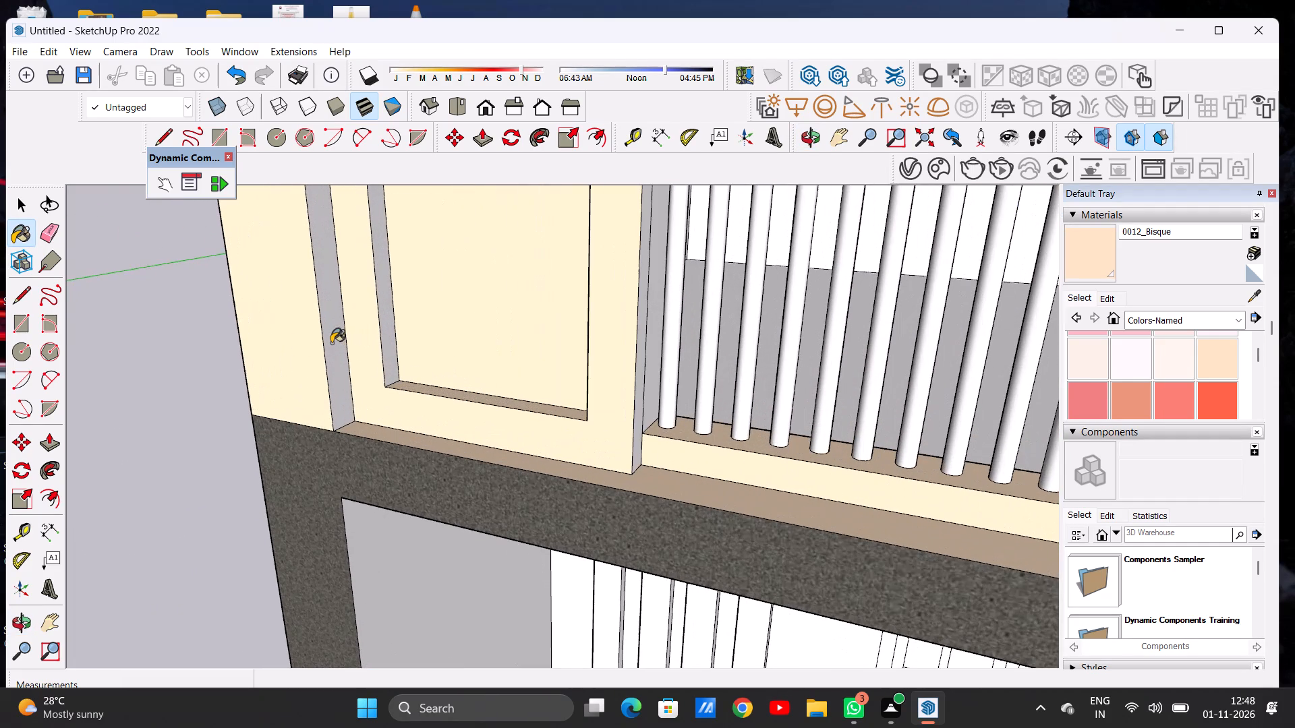
scroll(331, 343, up, 1)
click(334, 326)
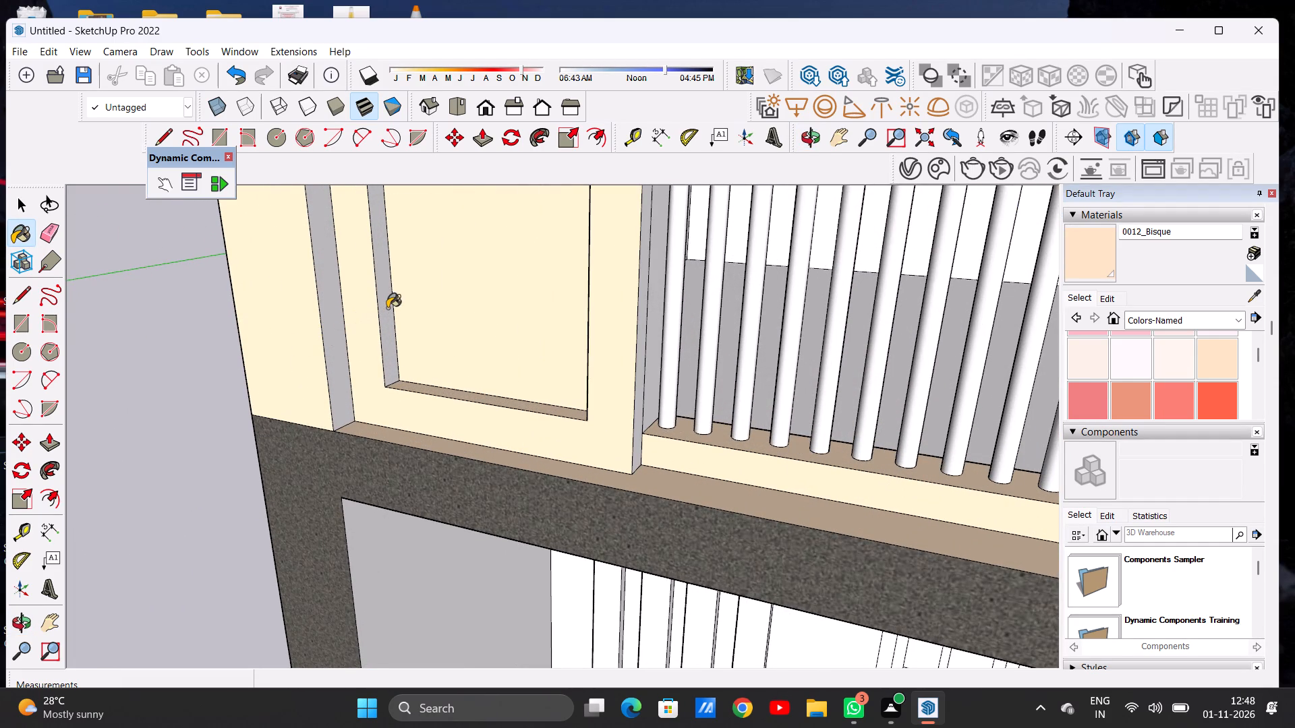
click(387, 308)
Paint the panel recess's other side edge and the panel block's side facing the railing with 0012_Bisque.
scroll(370, 361, down, 9)
middle_drag(437, 365, 822, 317)
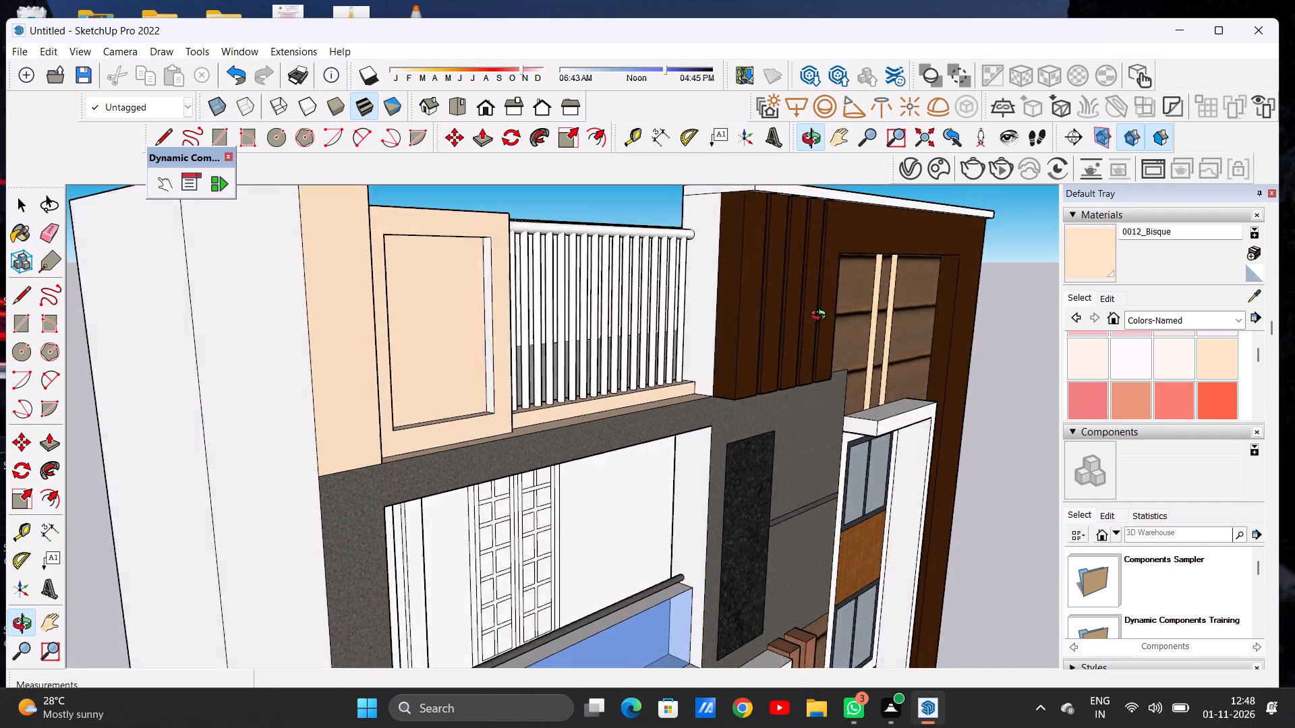
middle_drag(822, 317, 828, 320)
scroll(485, 384, up, 6)
click(499, 367)
middle_drag(596, 350, 350, 357)
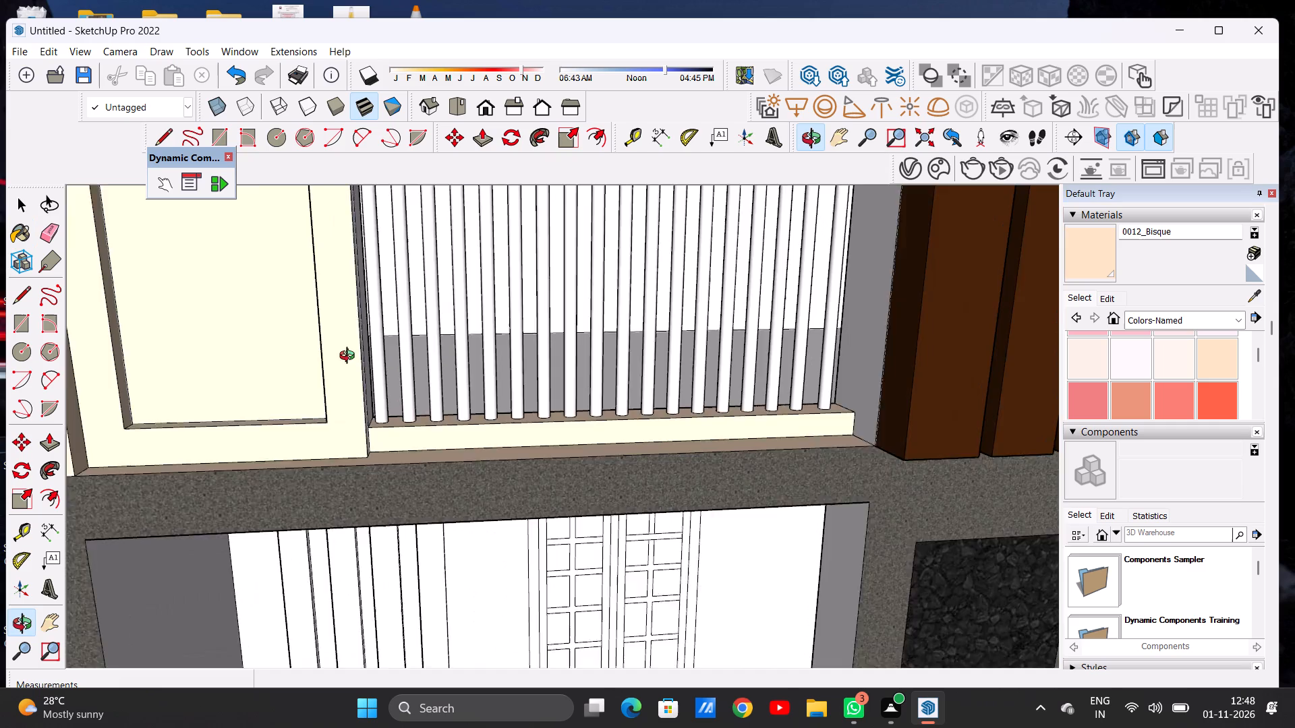
middle_drag(350, 357, 275, 365)
scroll(332, 358, up, 6)
click(329, 358)
Paint the two top faces of the terrace panel block and its remaining side strip by the handrail with 0012_Bisque.
scroll(342, 371, down, 7)
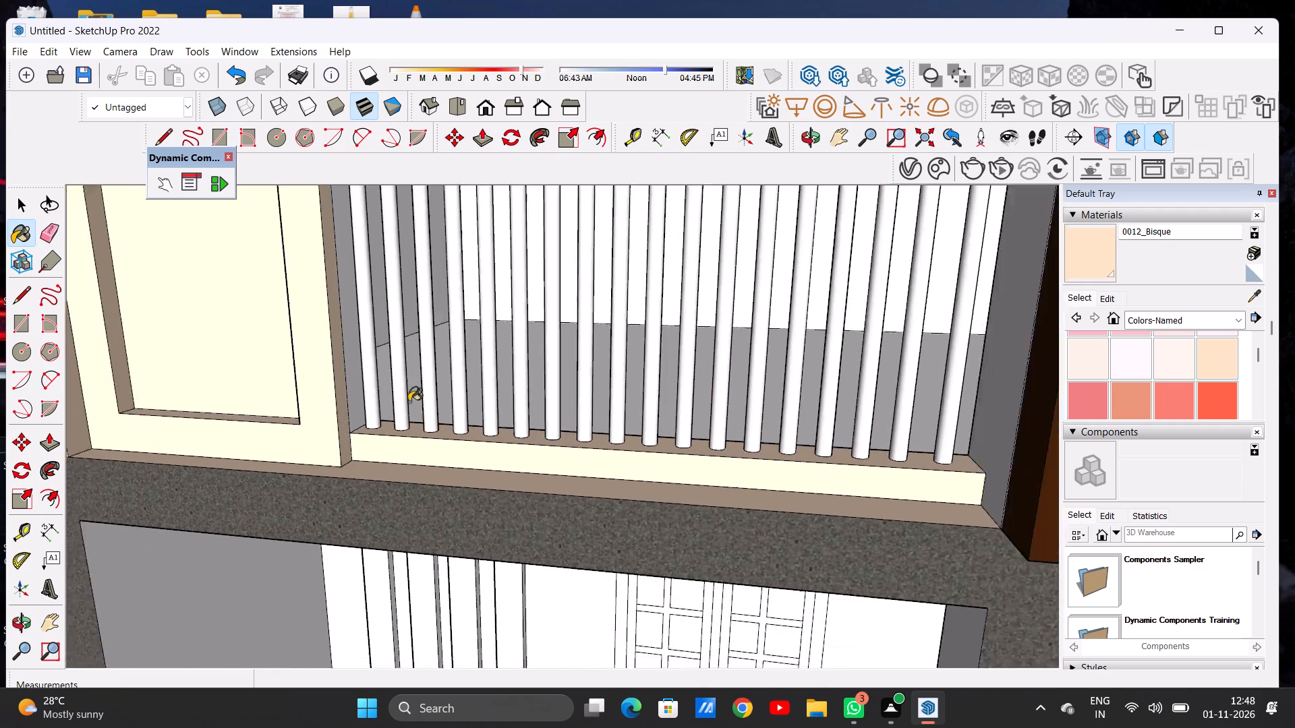
scroll(409, 402, down, 6)
scroll(432, 407, up, 1)
scroll(455, 408, down, 5)
middle_drag(338, 339, 384, 448)
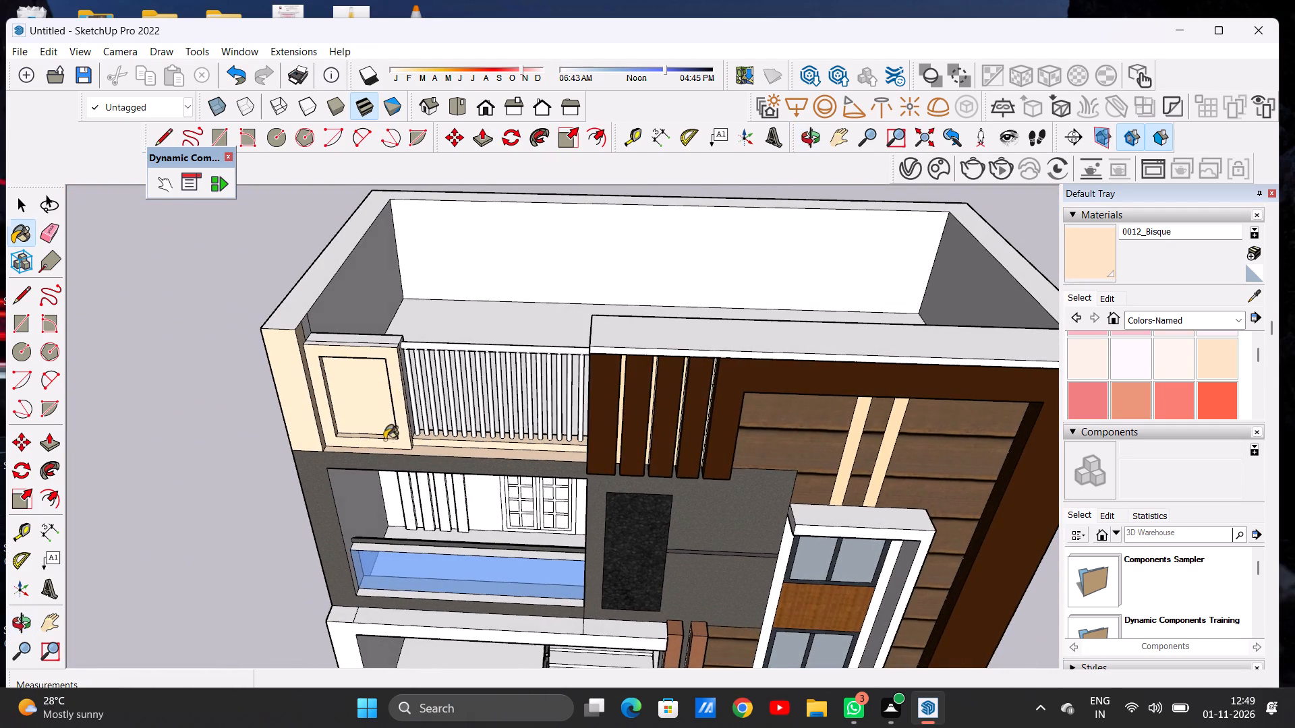
scroll(384, 377, up, 7)
scroll(401, 328, down, 1)
scroll(401, 328, up, 12)
click(393, 314)
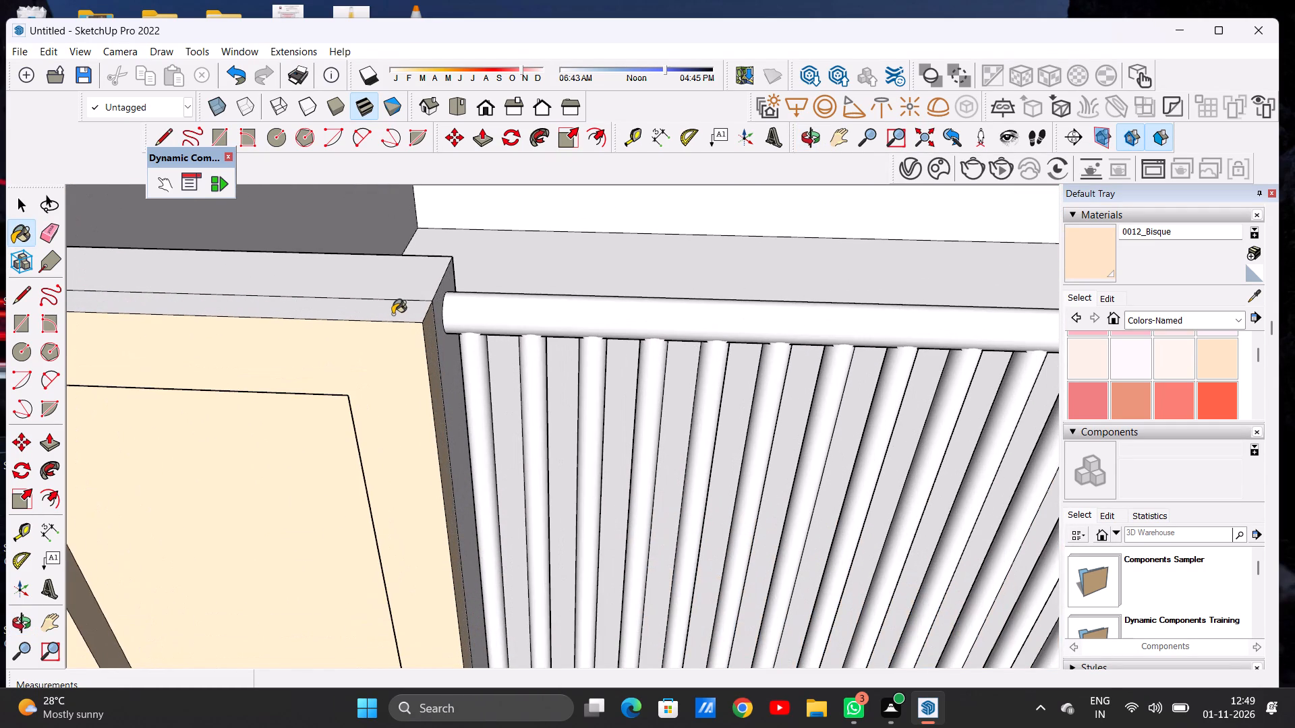
click(407, 289)
click(439, 305)
Paint the corner pillar's inner faces above the panel block and the top of the terrace parapet wall with 0012_Bisque.
scroll(441, 332, down, 6)
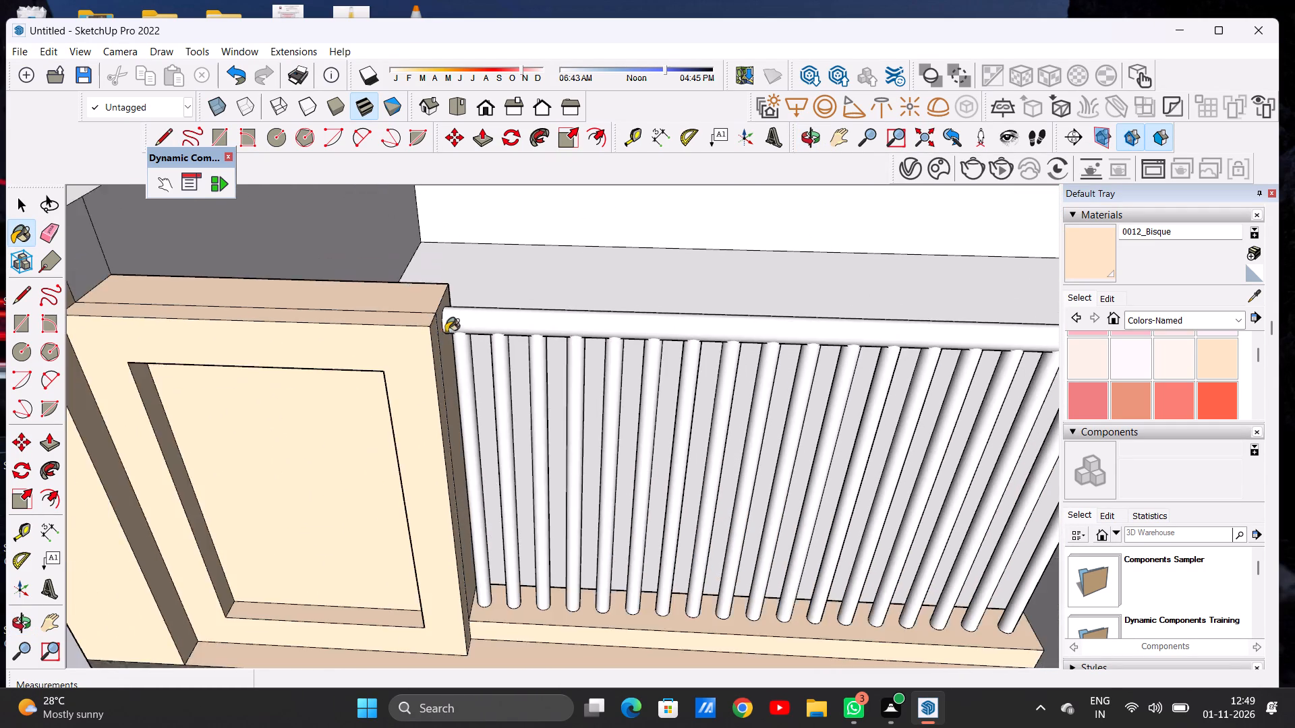
scroll(446, 332, down, 11)
middle_drag(311, 344, 296, 331)
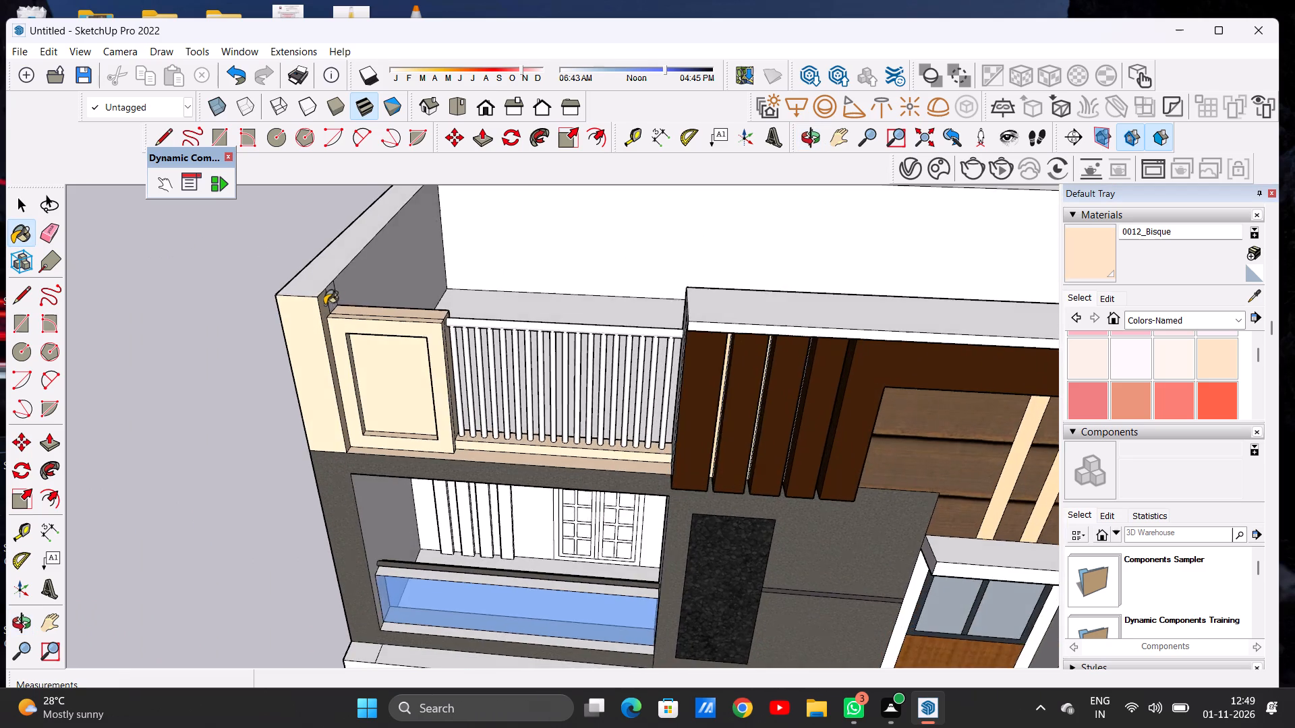
scroll(330, 301, up, 7)
click(326, 302)
click(328, 295)
click(295, 276)
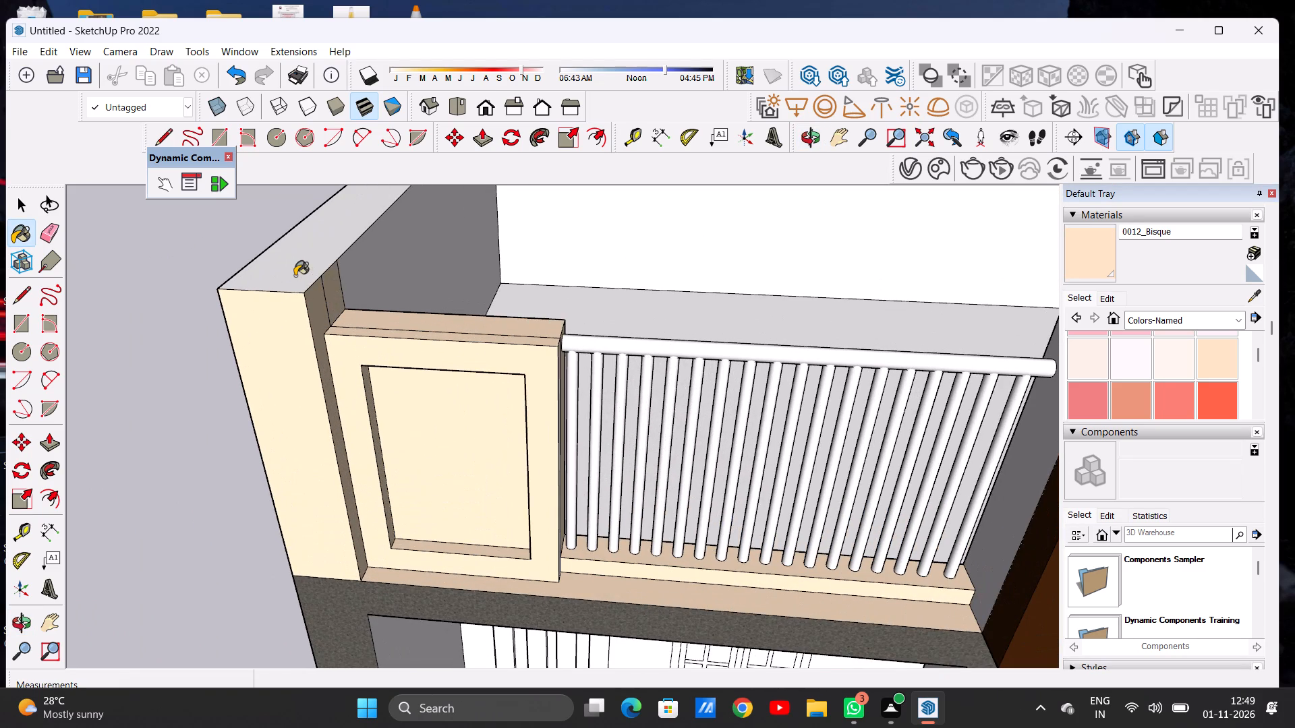
Paint both sections of the house's outer side wall next to the terrace panel with 0012_Bisque.
scroll(316, 334, down, 7)
middle_drag(283, 377, 556, 309)
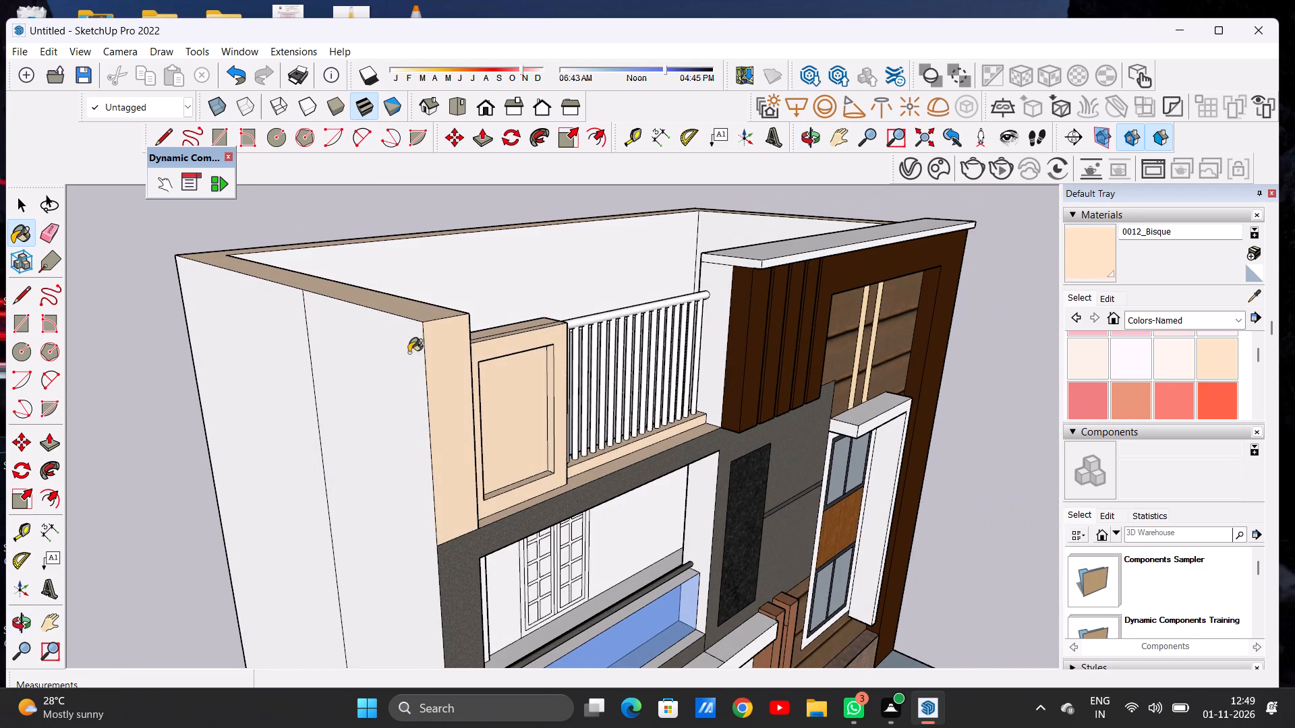
scroll(426, 319, down, 8)
middle_drag(394, 407, 444, 396)
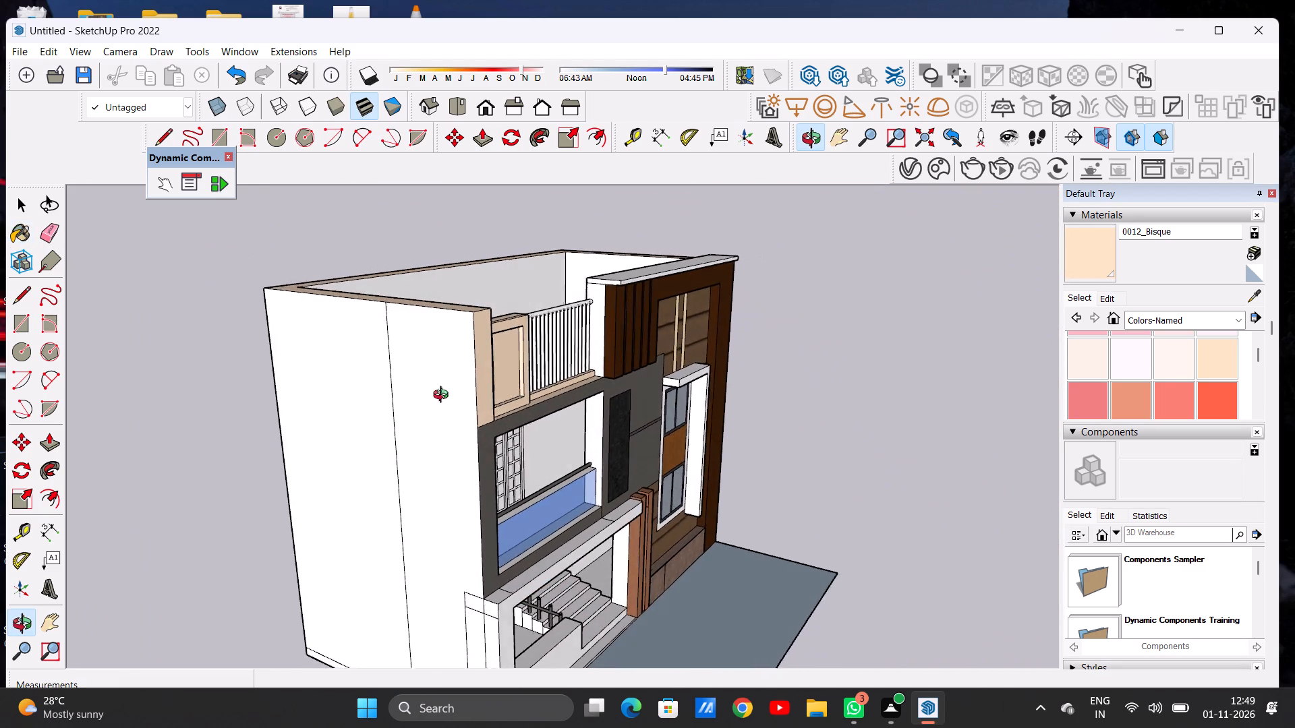
middle_drag(444, 396, 393, 400)
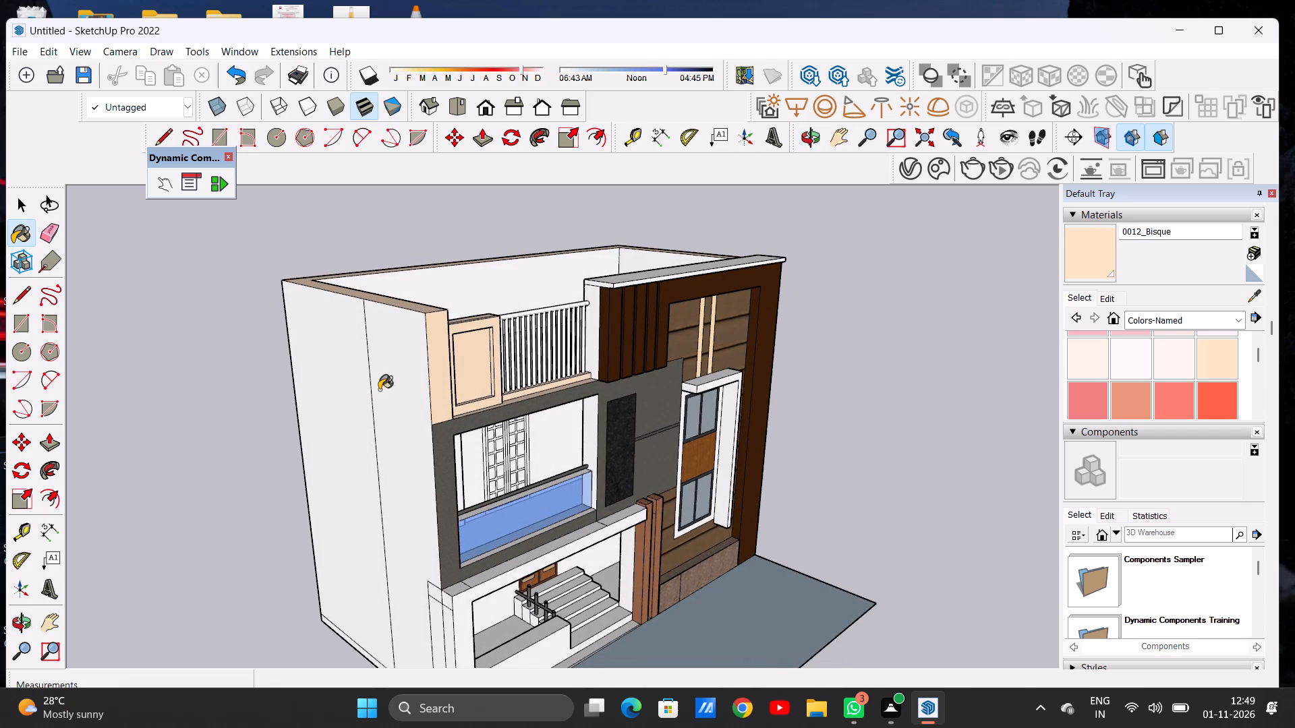
click(405, 385)
click(359, 381)
Paint the top, end and front faces of the white cap slab above the dark brown frame with 0012_Bisque.
scroll(367, 392, down, 7)
middle_drag(437, 396, 401, 396)
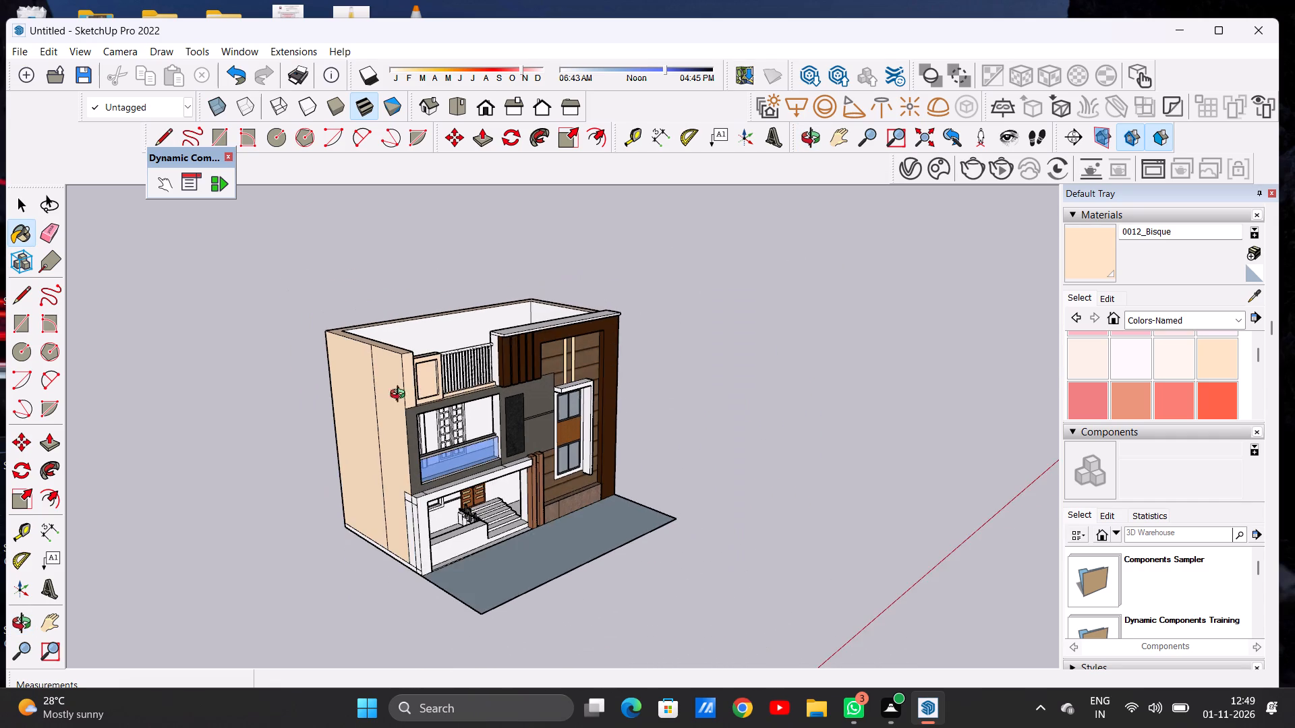
middle_drag(401, 396, 269, 357)
middle_drag(594, 373, 339, 371)
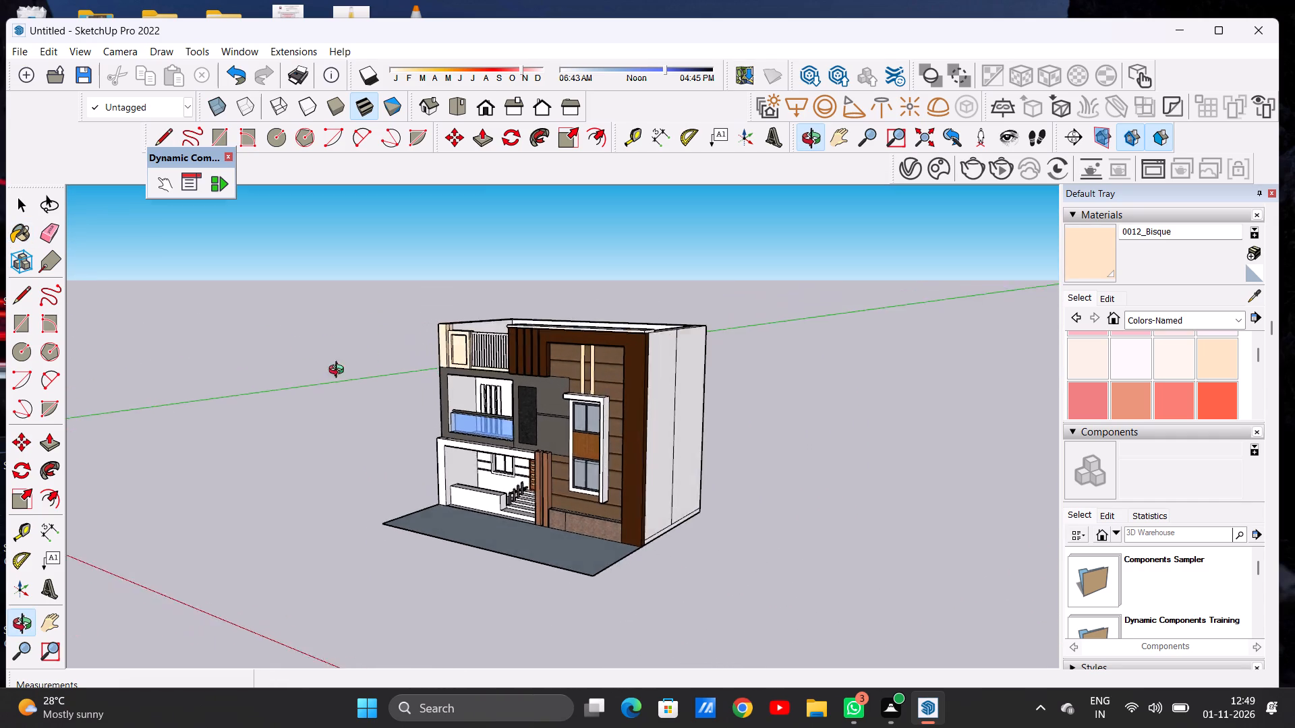
middle_drag(339, 371, 343, 423)
scroll(635, 368, up, 11)
scroll(660, 326, down, 1)
scroll(660, 326, up, 3)
scroll(660, 326, down, 1)
scroll(660, 326, up, 5)
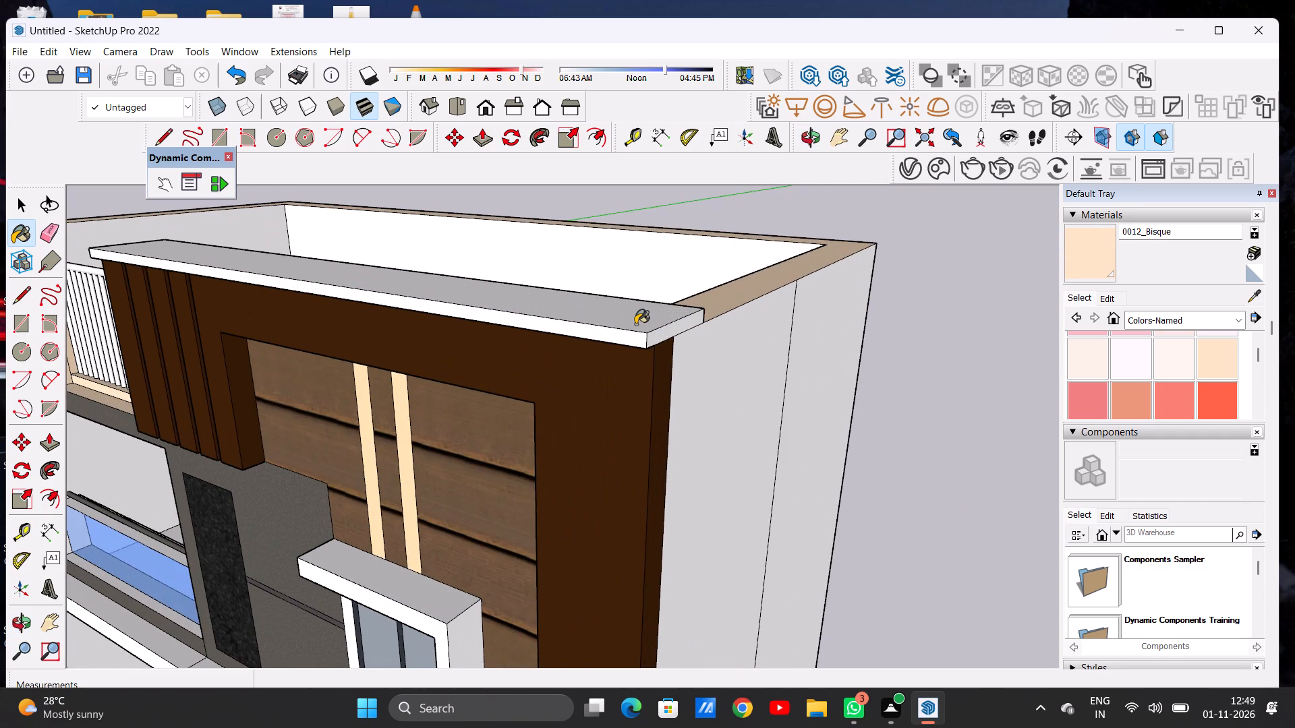
click(635, 324)
click(654, 338)
click(622, 342)
scroll(647, 365, down, 8)
middle_drag(613, 390, 653, 299)
scroll(562, 328, down, 6)
scroll(613, 231, up, 6)
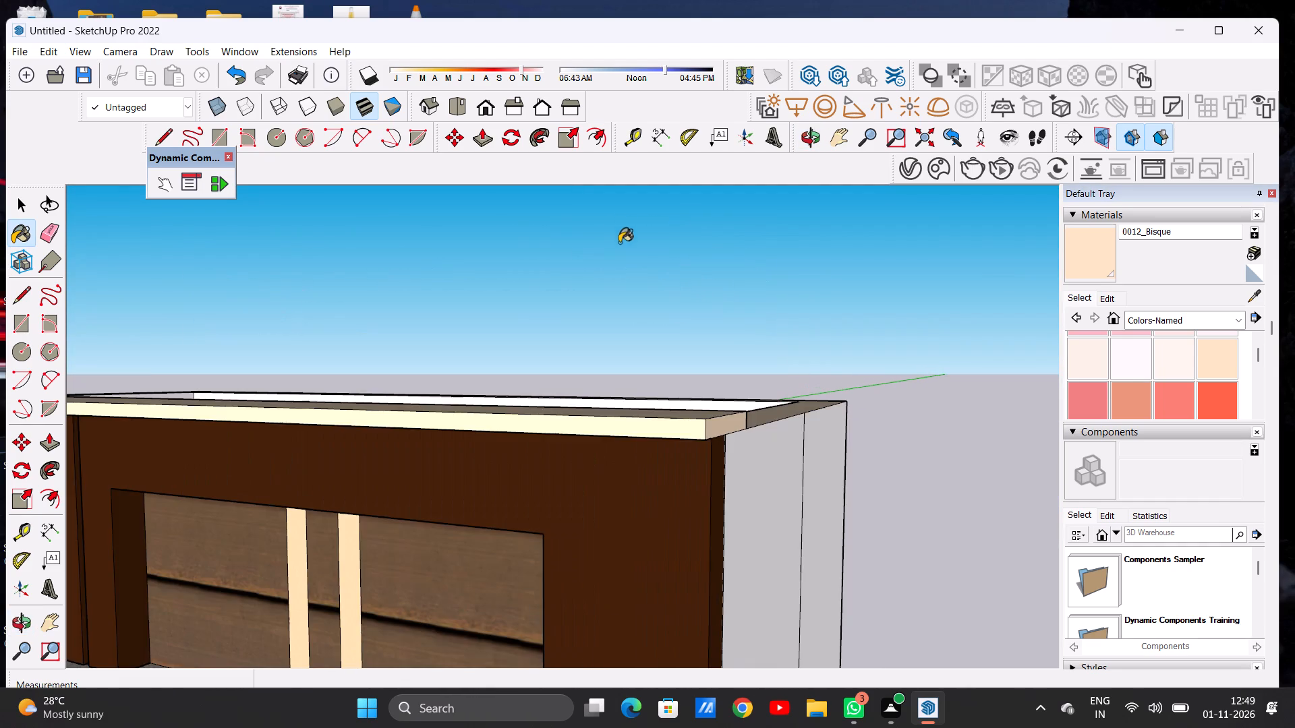
Paint both sections of the cap slab's underside above the dark brown frame with 0012_Bisque.
scroll(619, 243, up, 1)
middle_drag(629, 386, 641, 251)
scroll(646, 344, up, 6)
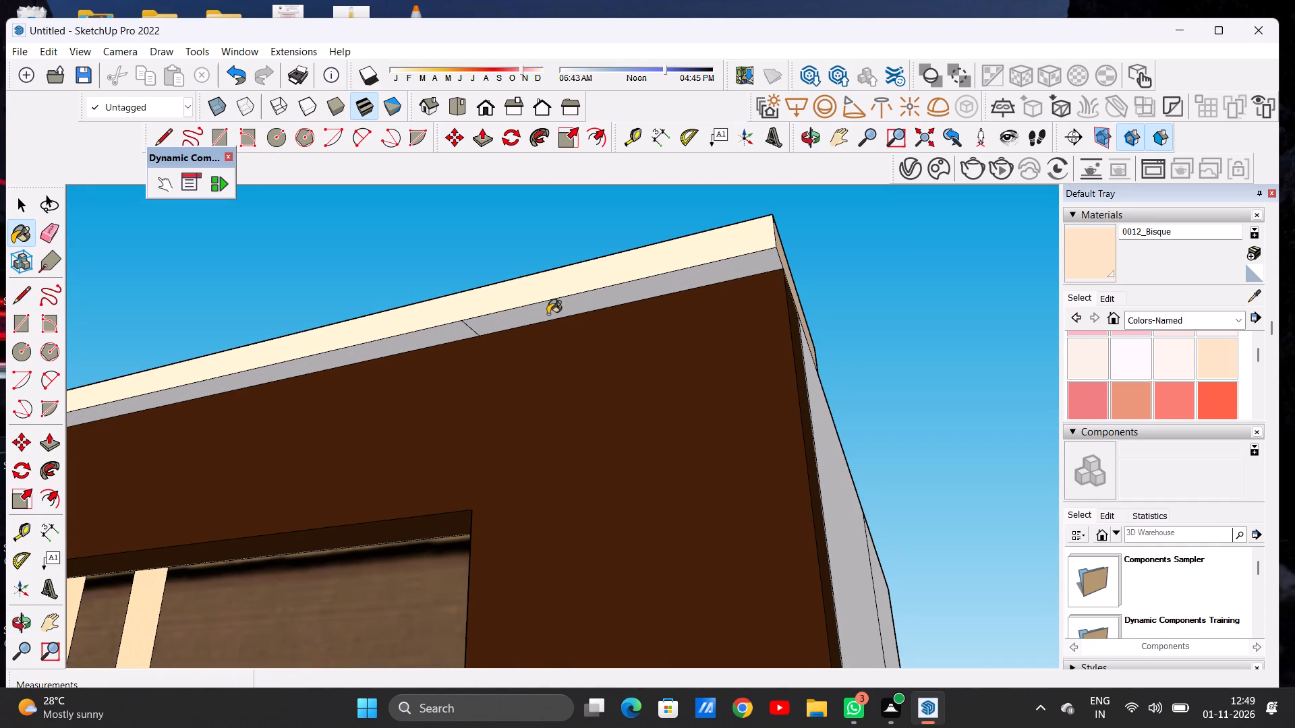
click(548, 314)
click(453, 331)
scroll(550, 341, down, 9)
scroll(577, 344, up, 1)
scroll(577, 344, down, 5)
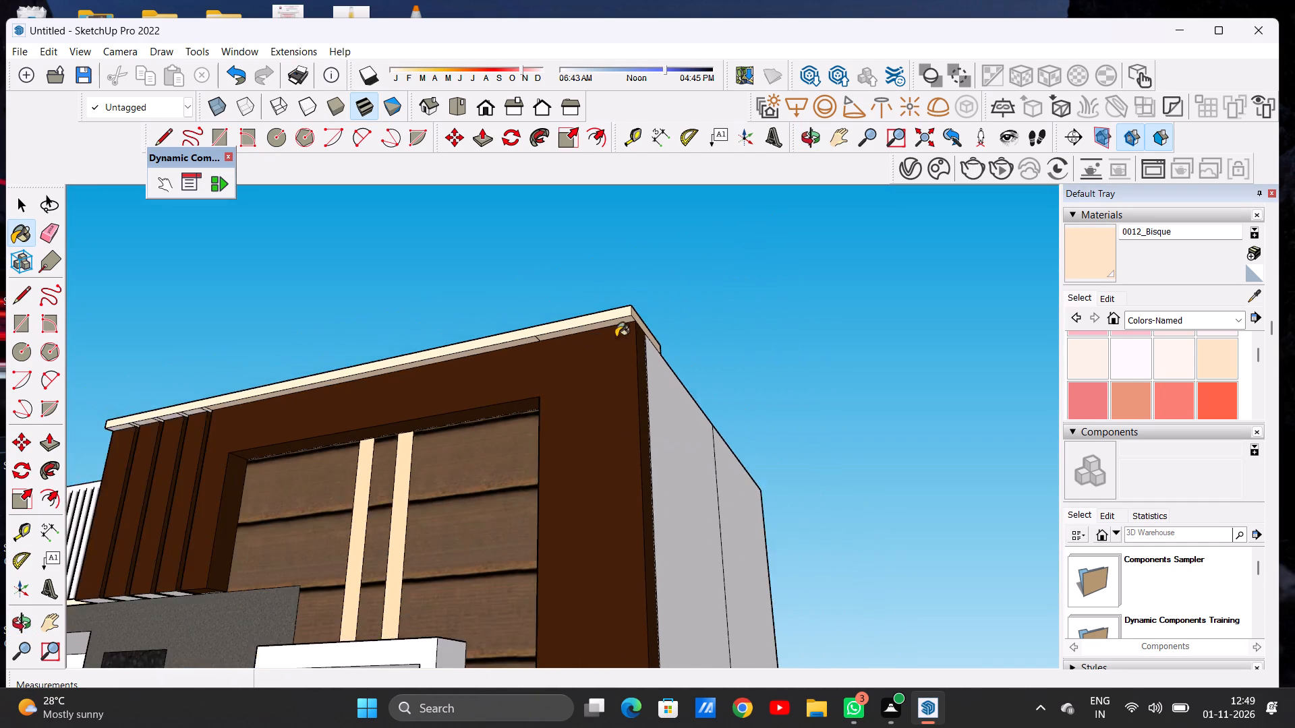
Paint the cap slab's underside pieces above the brown vertical fins and the recessed grooves between them with 0012_Bisque.
scroll(616, 337, down, 4)
middle_drag(207, 400, 316, 427)
scroll(287, 379, up, 6)
scroll(287, 377, down, 1)
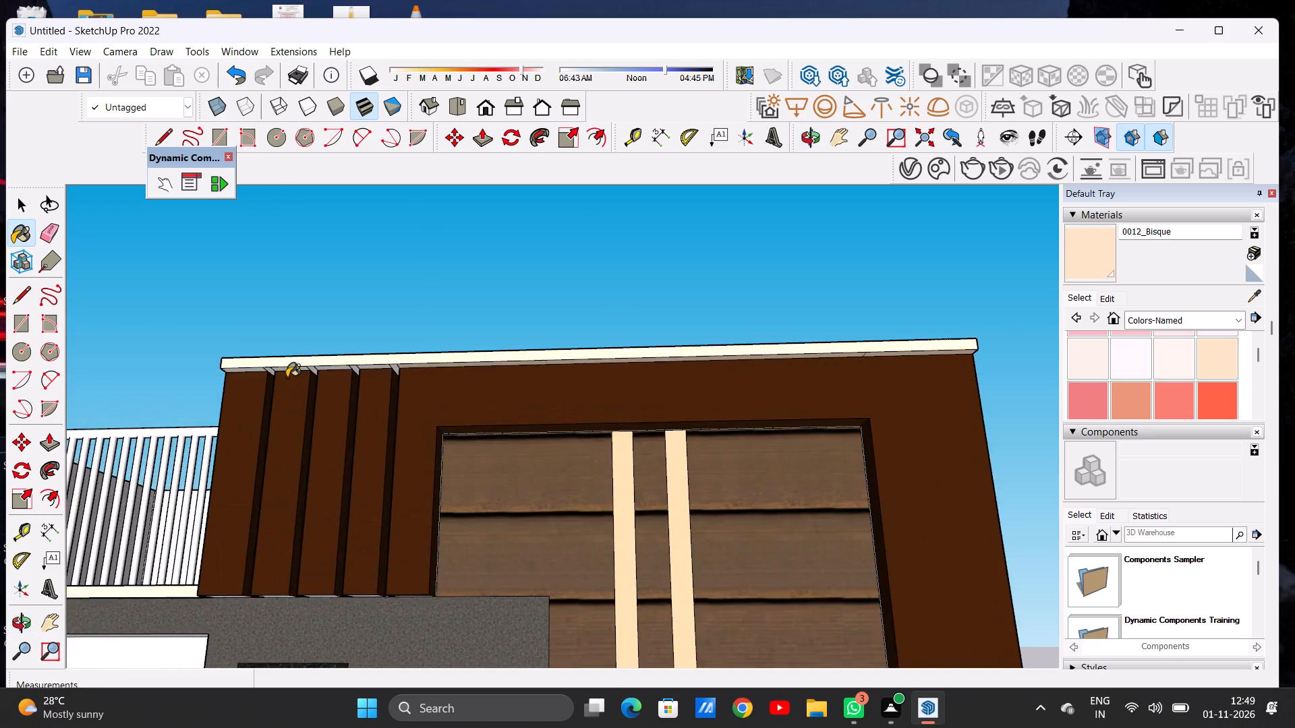
scroll(287, 377, up, 18)
middle_drag(287, 374, 299, 337)
click(301, 317)
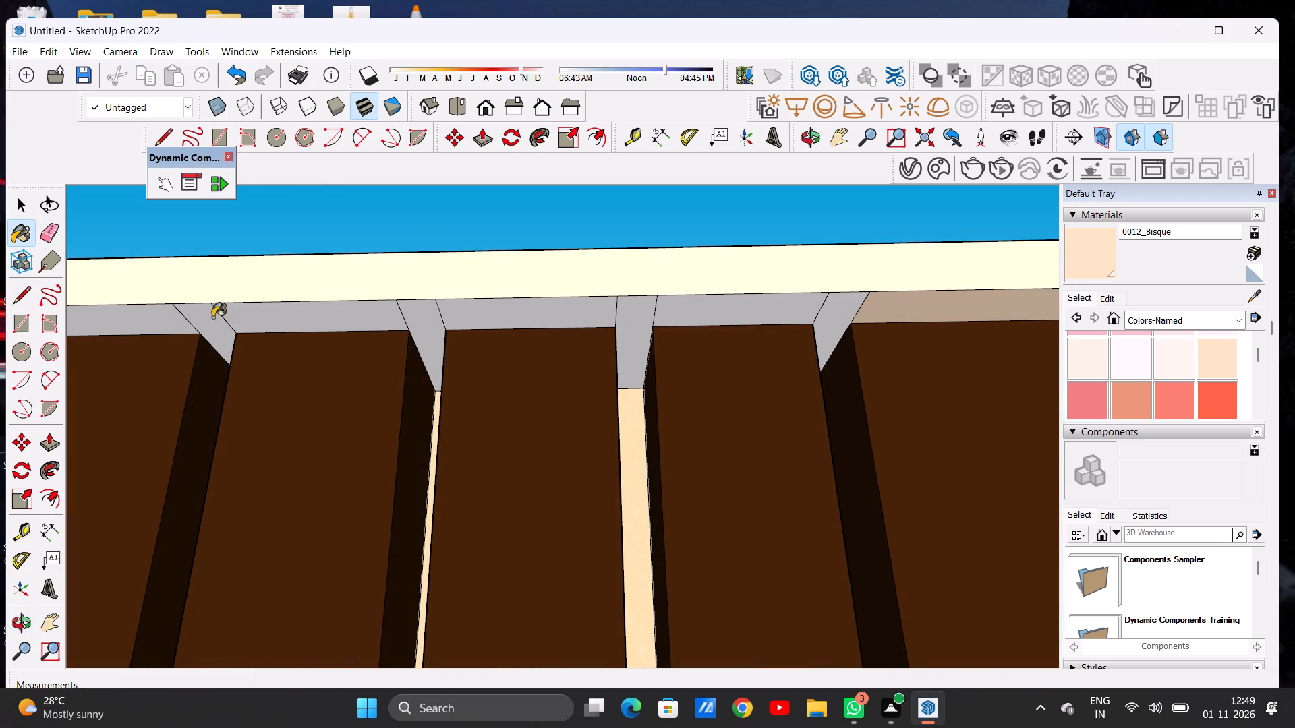
click(161, 325)
click(202, 322)
click(430, 335)
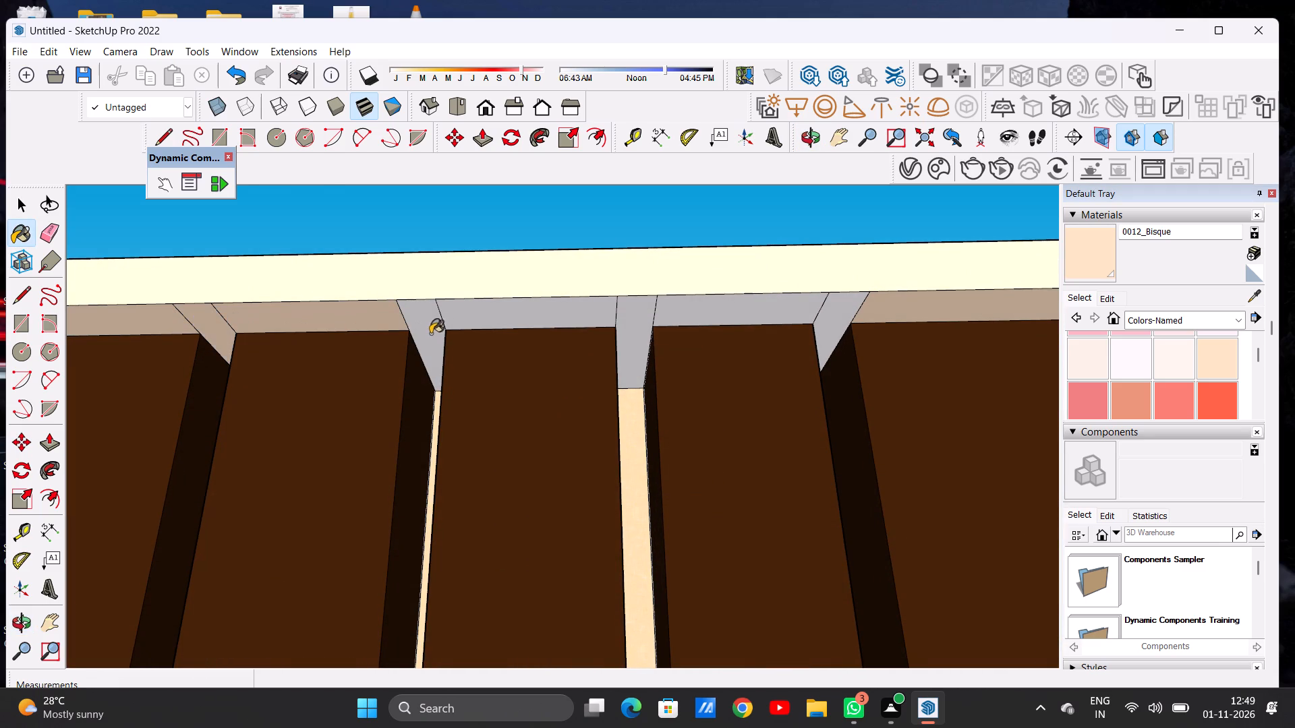
click(471, 323)
scroll(254, 338, down, 7)
scroll(515, 326, up, 8)
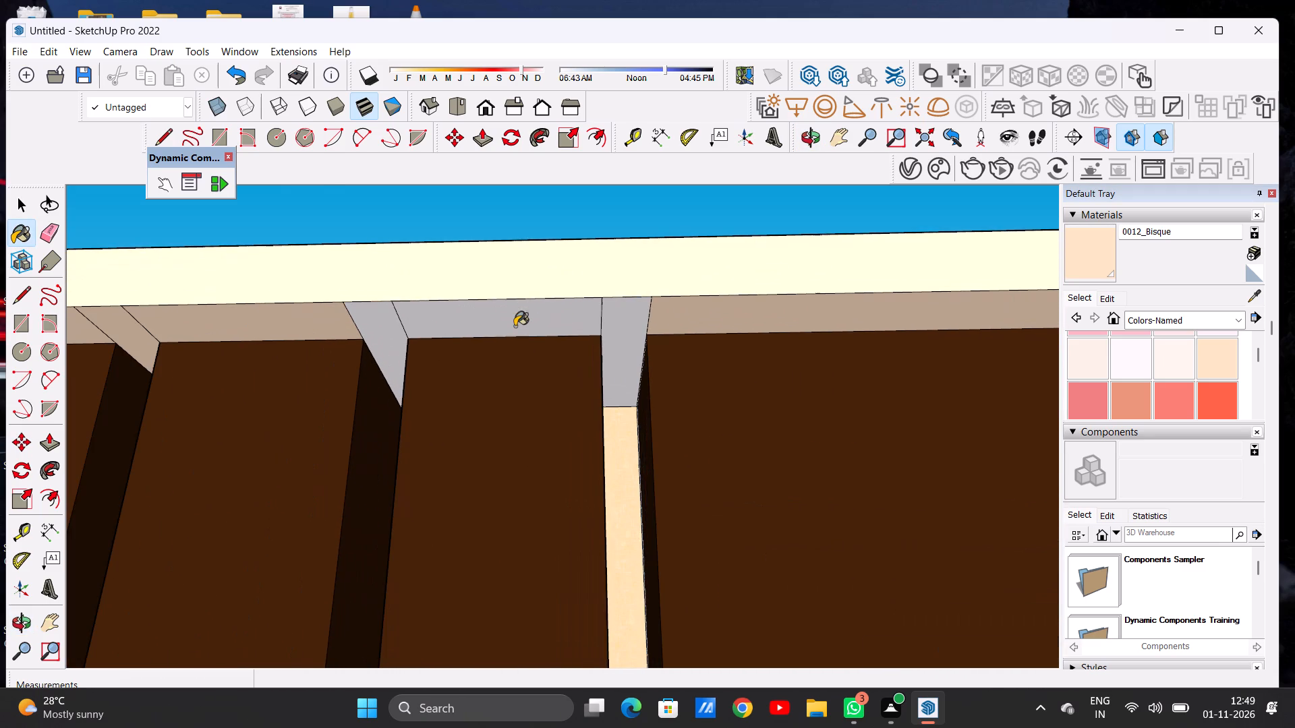
click(615, 326)
click(556, 325)
click(379, 328)
scroll(428, 330, down, 3)
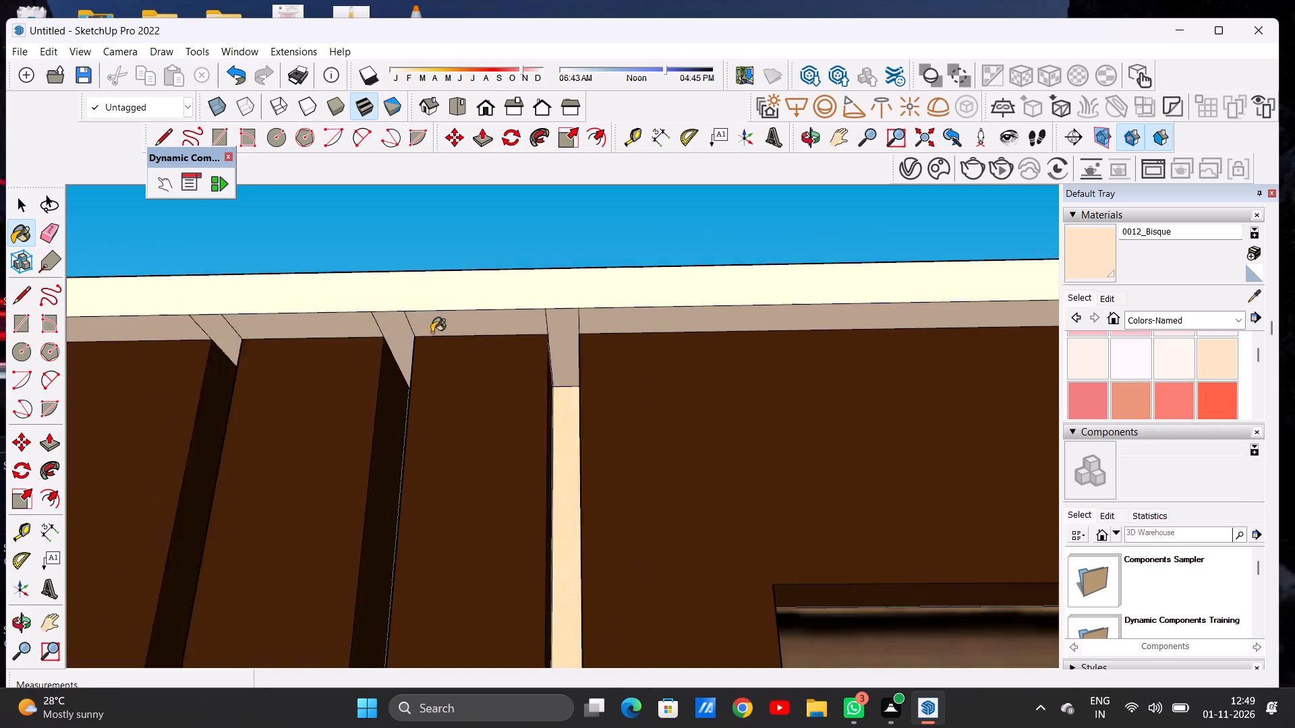
scroll(432, 332, down, 18)
scroll(437, 336, up, 1)
Paint the cap slab's end and rear edge faces and the wall end beside the terrace handrail with 0012_Bisque.
scroll(435, 336, down, 2)
middle_drag(398, 332, 401, 509)
middle_drag(456, 340, 430, 464)
scroll(293, 367, down, 6)
middle_drag(256, 349, 525, 353)
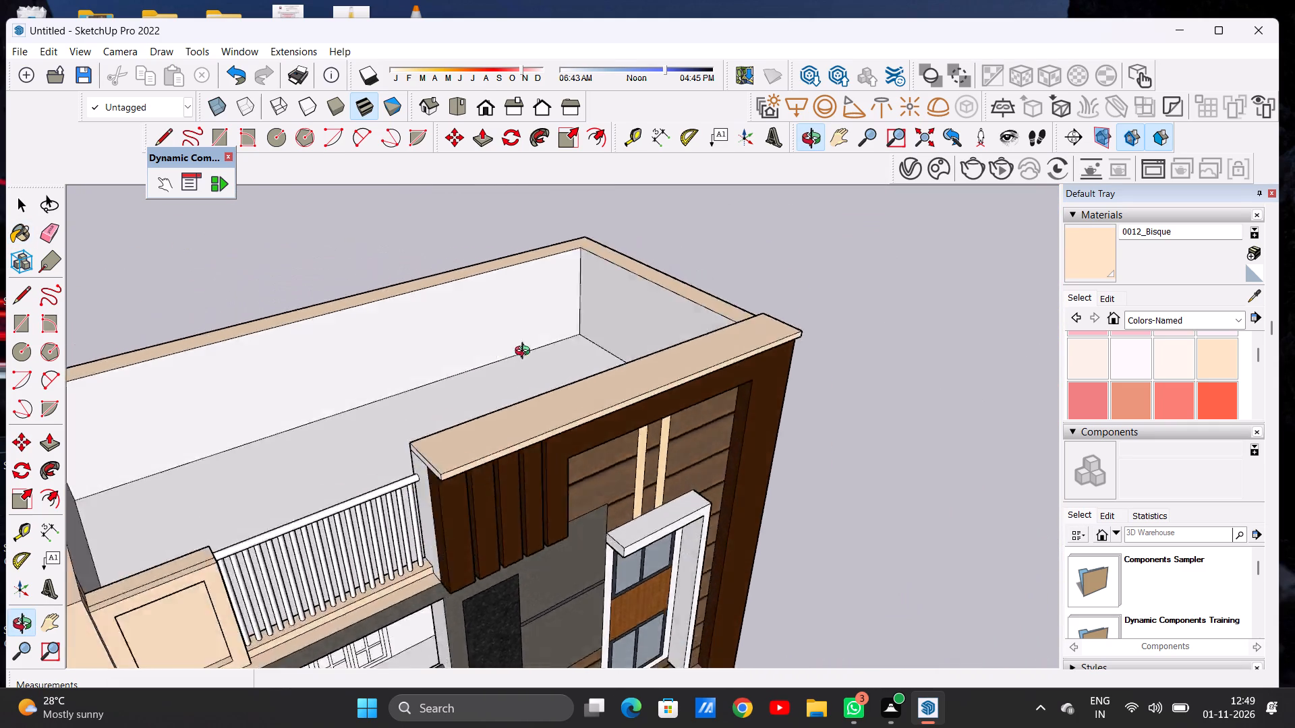
middle_drag(525, 353, 629, 348)
middle_drag(543, 362, 653, 354)
scroll(520, 358, down, 6)
middle_drag(502, 412, 592, 404)
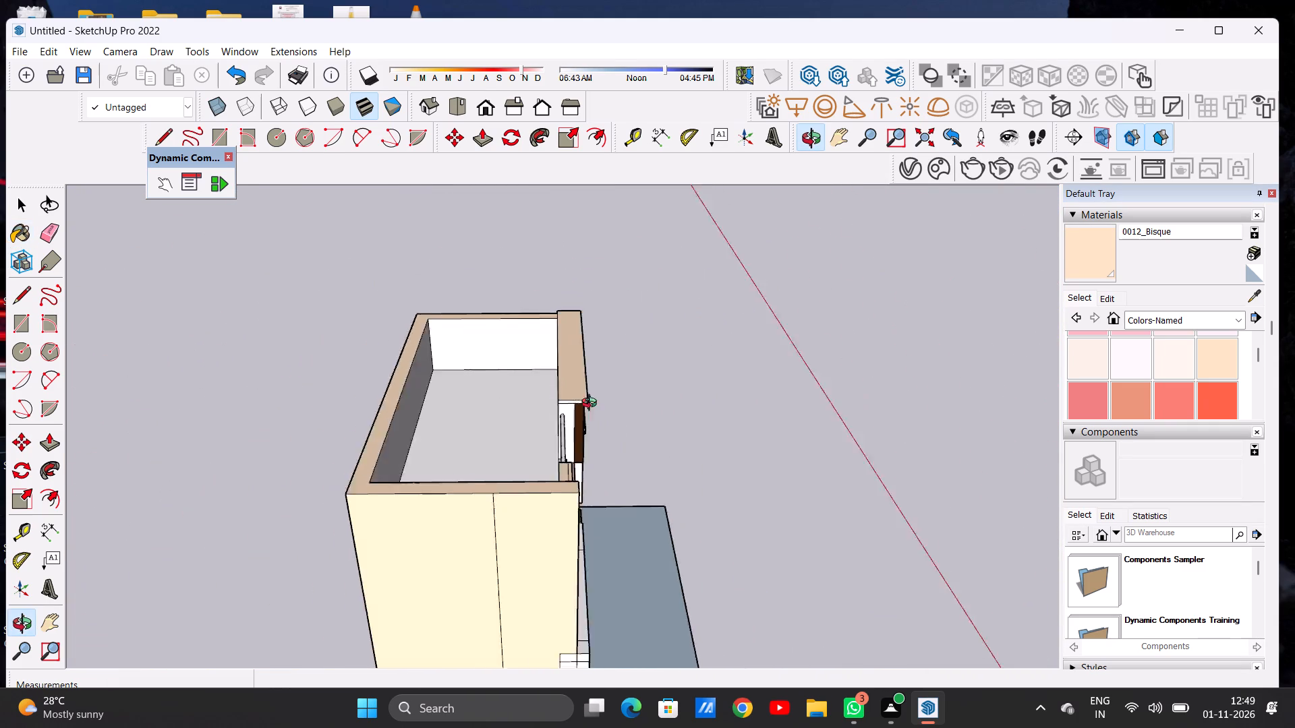
middle_drag(592, 404, 697, 380)
scroll(575, 418, up, 2)
scroll(575, 418, down, 1)
scroll(575, 418, up, 20)
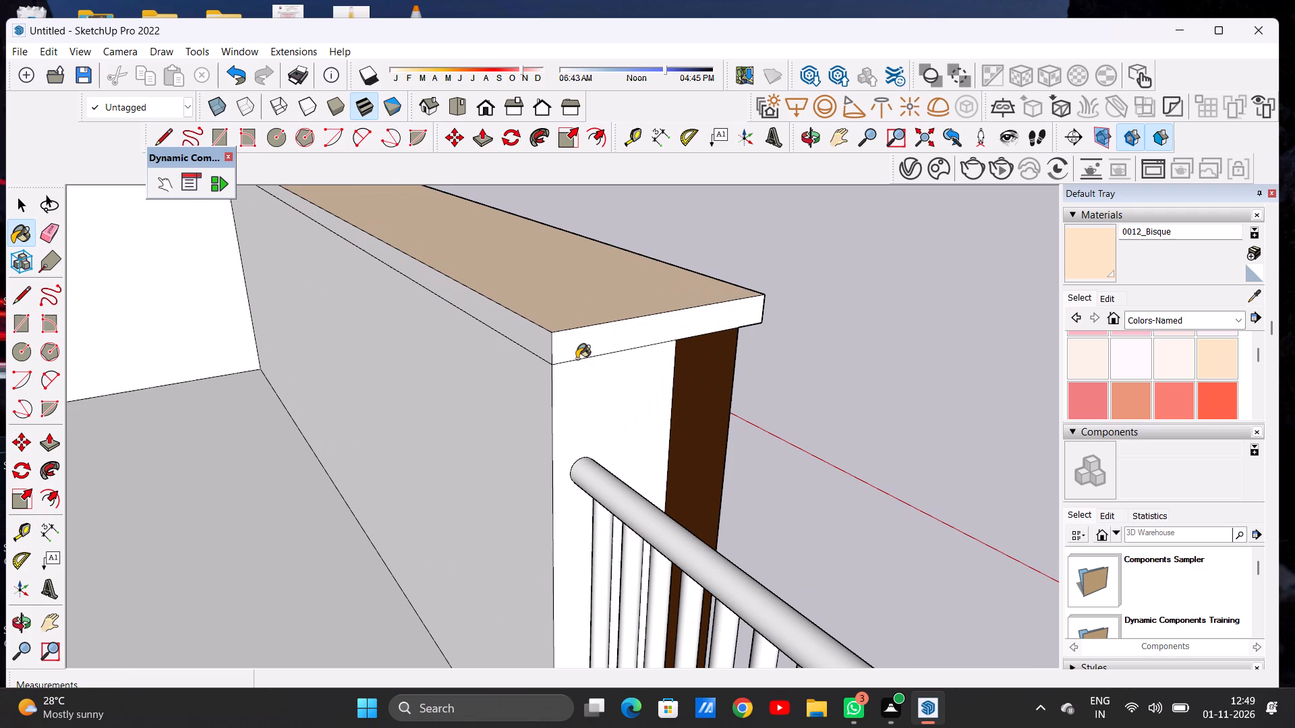
click(574, 348)
click(536, 351)
click(596, 402)
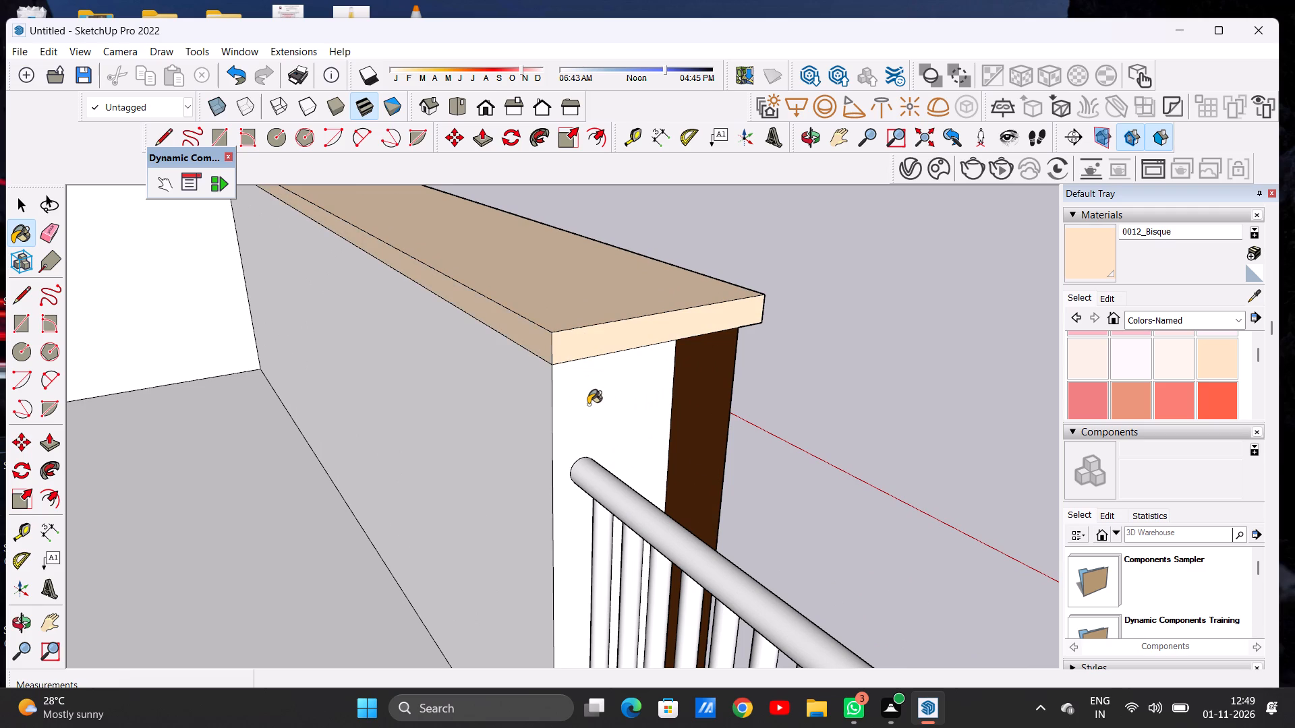
Examine the front elevation and the first-floor balcony for surfaces still without material.
scroll(536, 401, down, 15)
scroll(494, 396, down, 7)
middle_drag(526, 421, 343, 379)
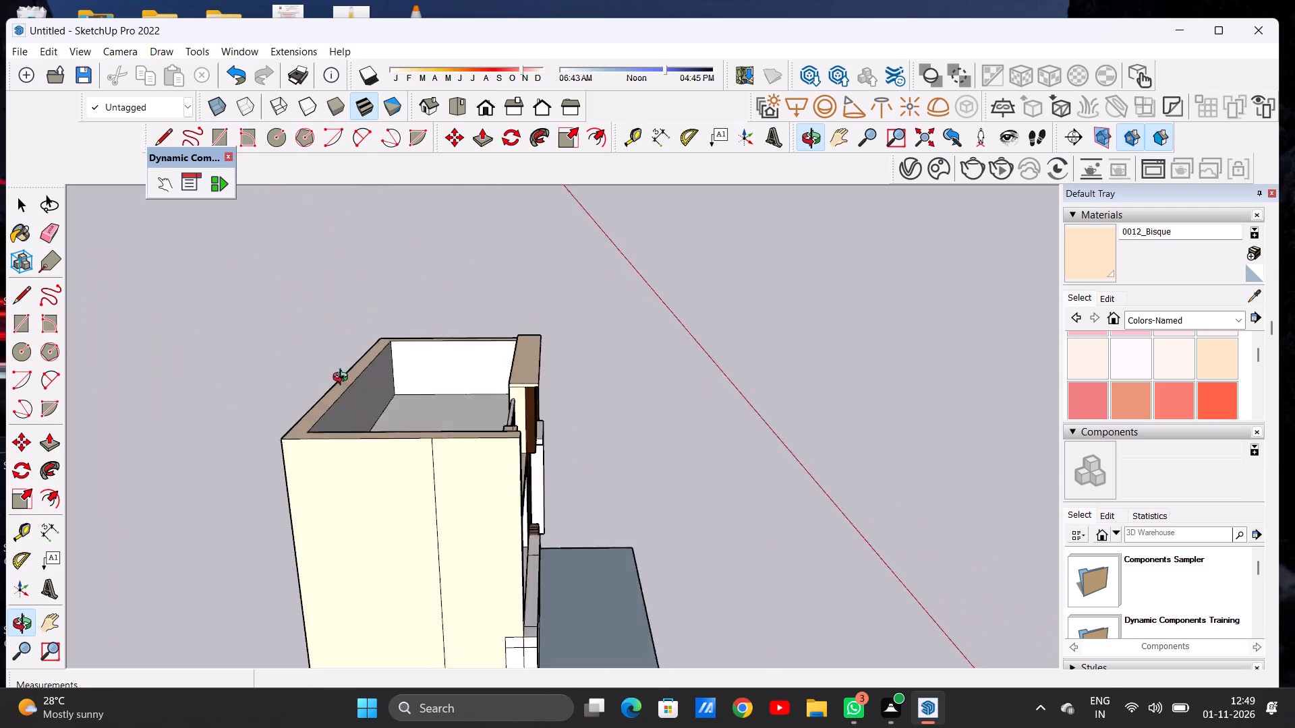
middle_drag(343, 379, 147, 371)
middle_drag(514, 443, 262, 355)
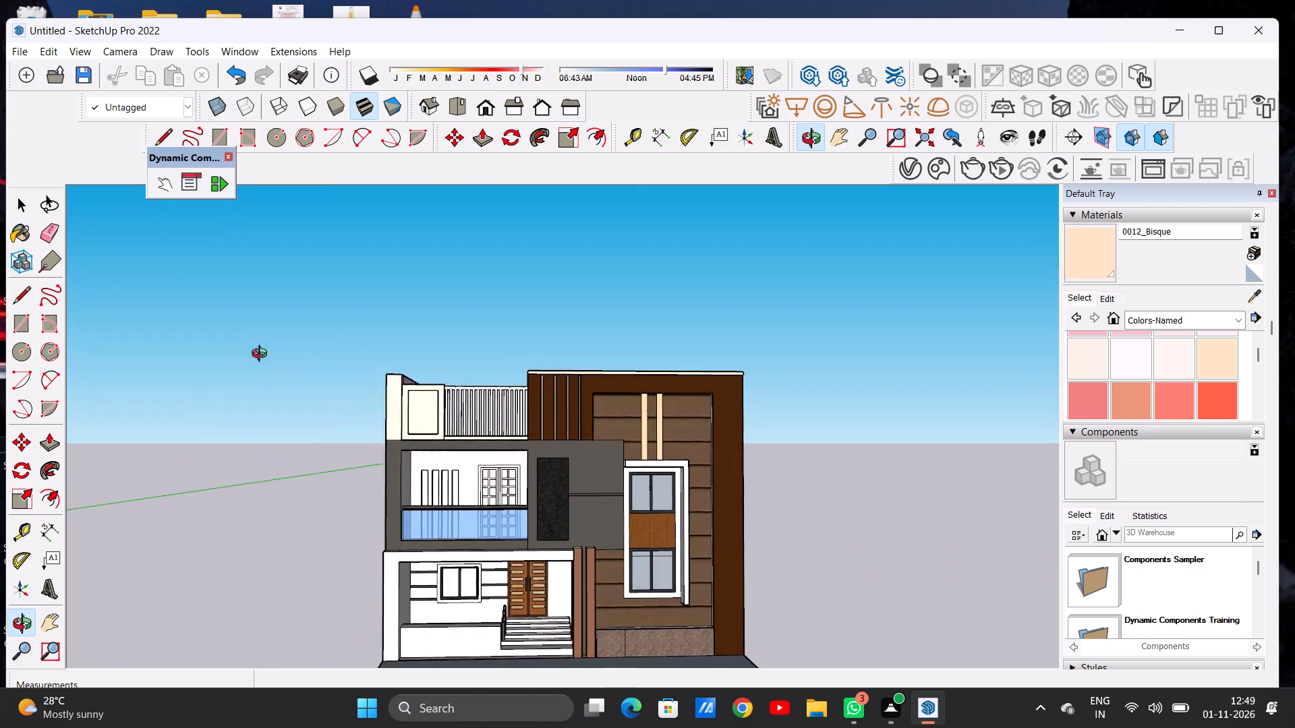
middle_drag(262, 355, 274, 388)
scroll(407, 387, down, 9)
scroll(409, 481, up, 8)
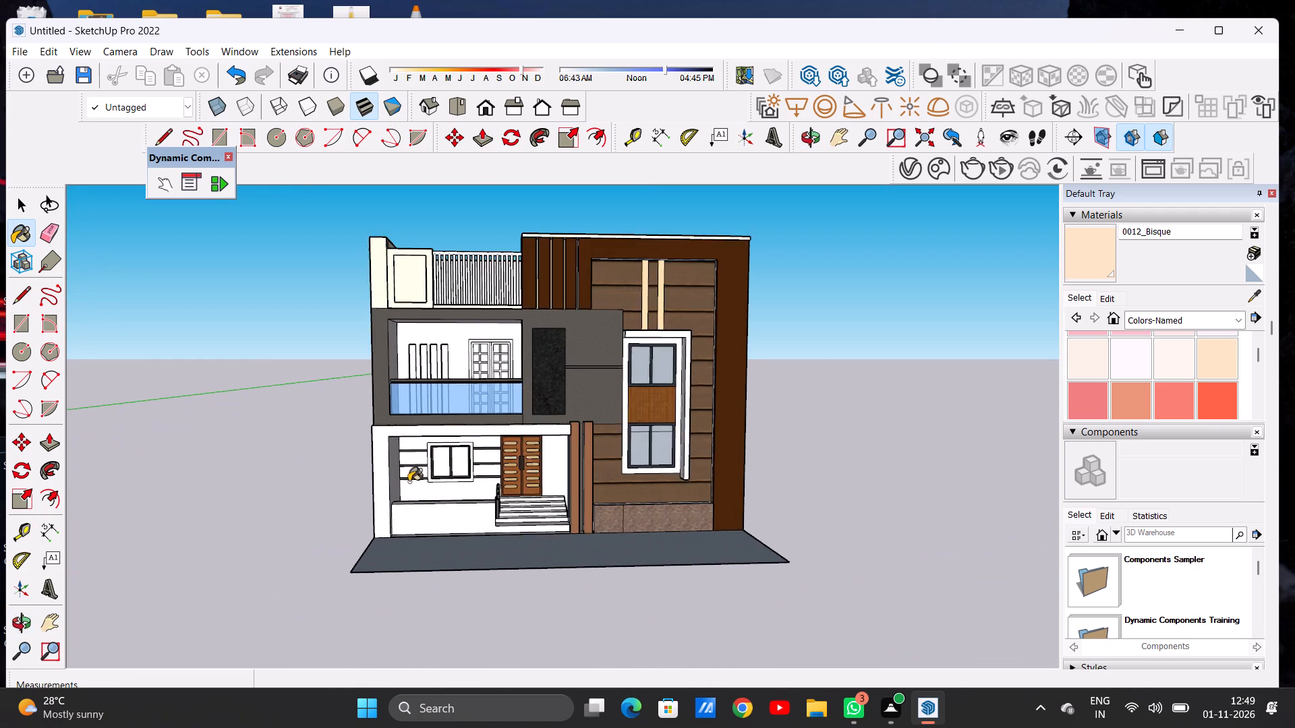
scroll(458, 344, up, 8)
middle_drag(461, 355, 731, 364)
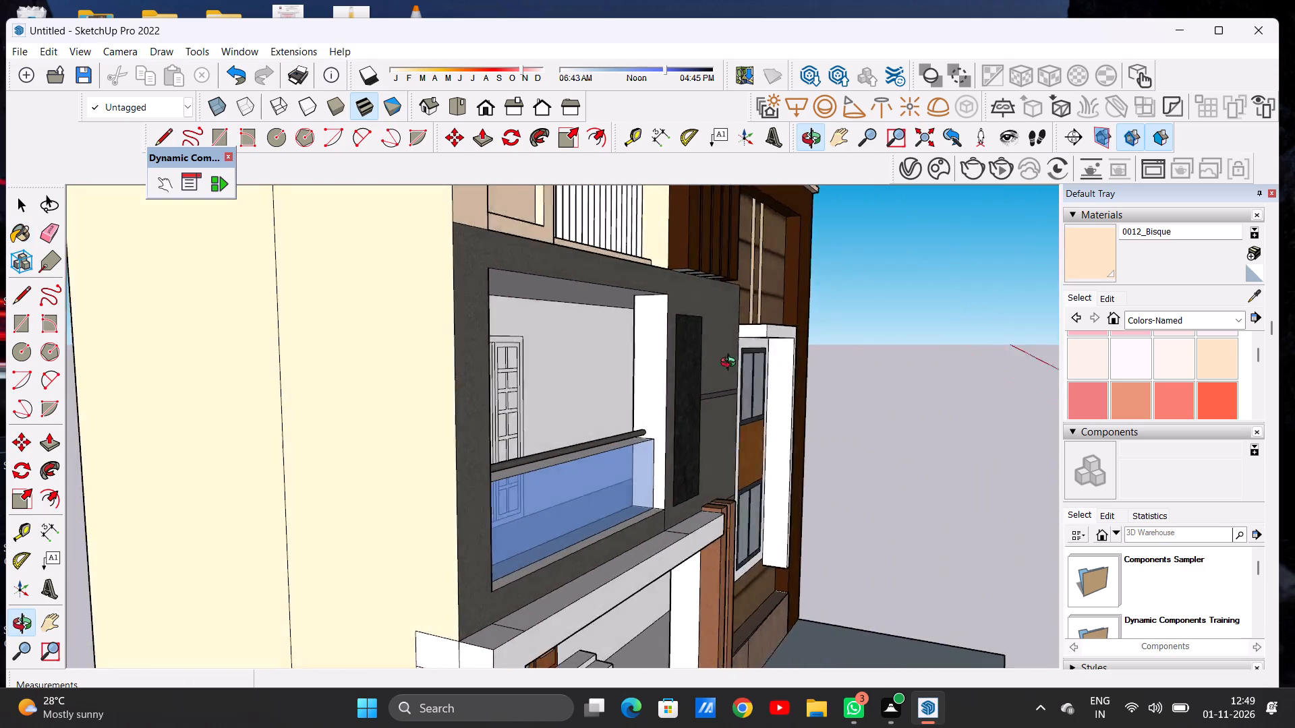
middle_drag(731, 364, 407, 380)
middle_drag(400, 376, 414, 382)
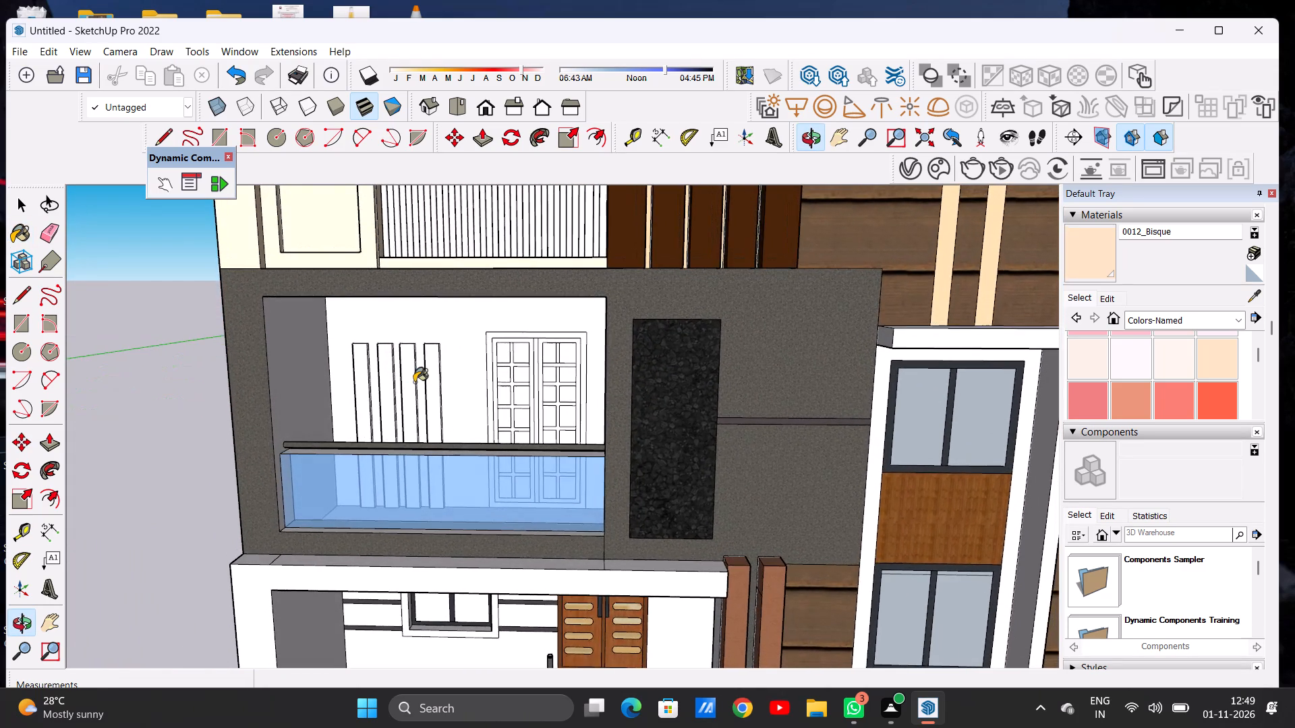
scroll(412, 378, down, 16)
middle_drag(452, 435, 480, 427)
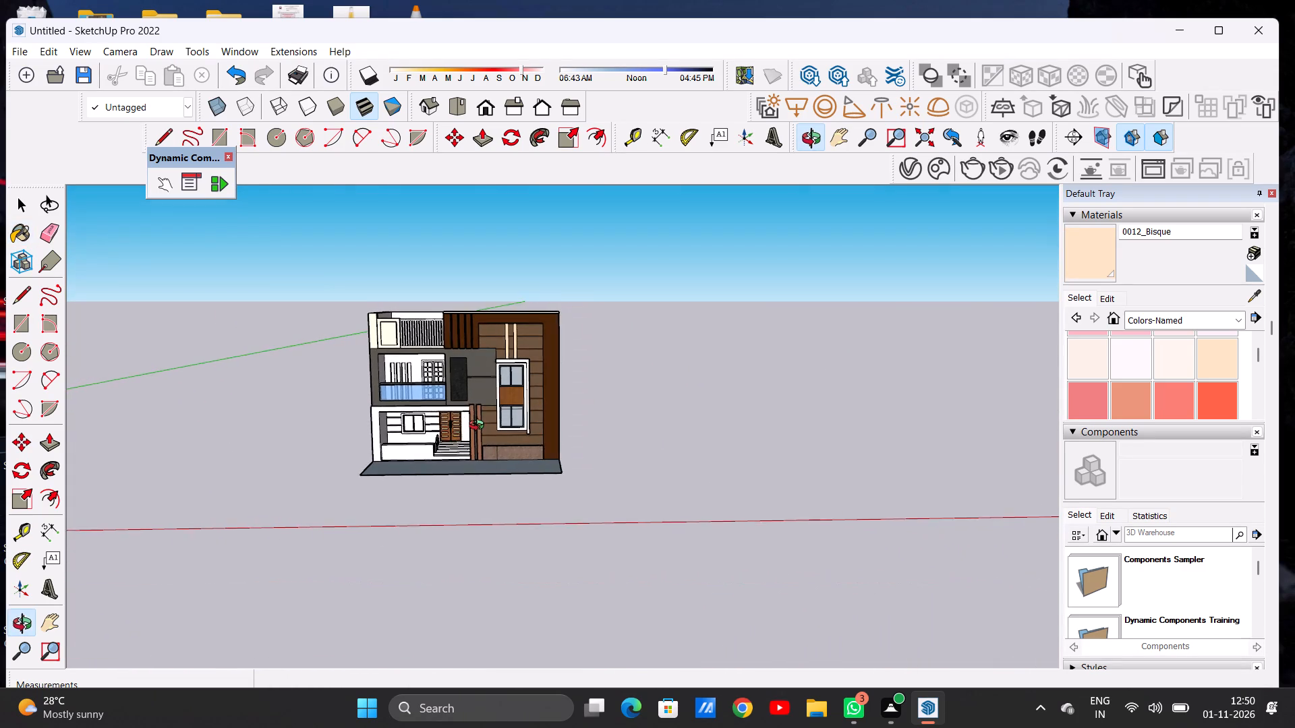
middle_drag(480, 427, 459, 447)
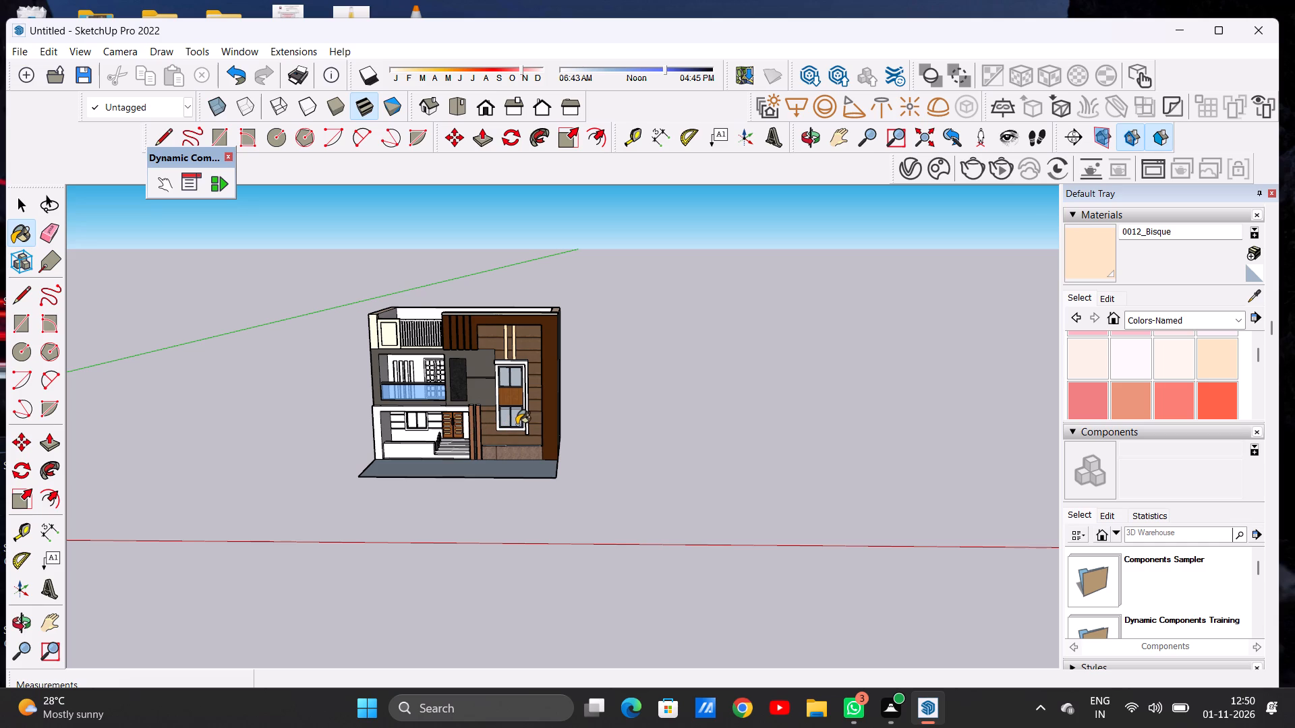
scroll(515, 377, up, 1)
scroll(523, 370, down, 2)
scroll(525, 369, up, 6)
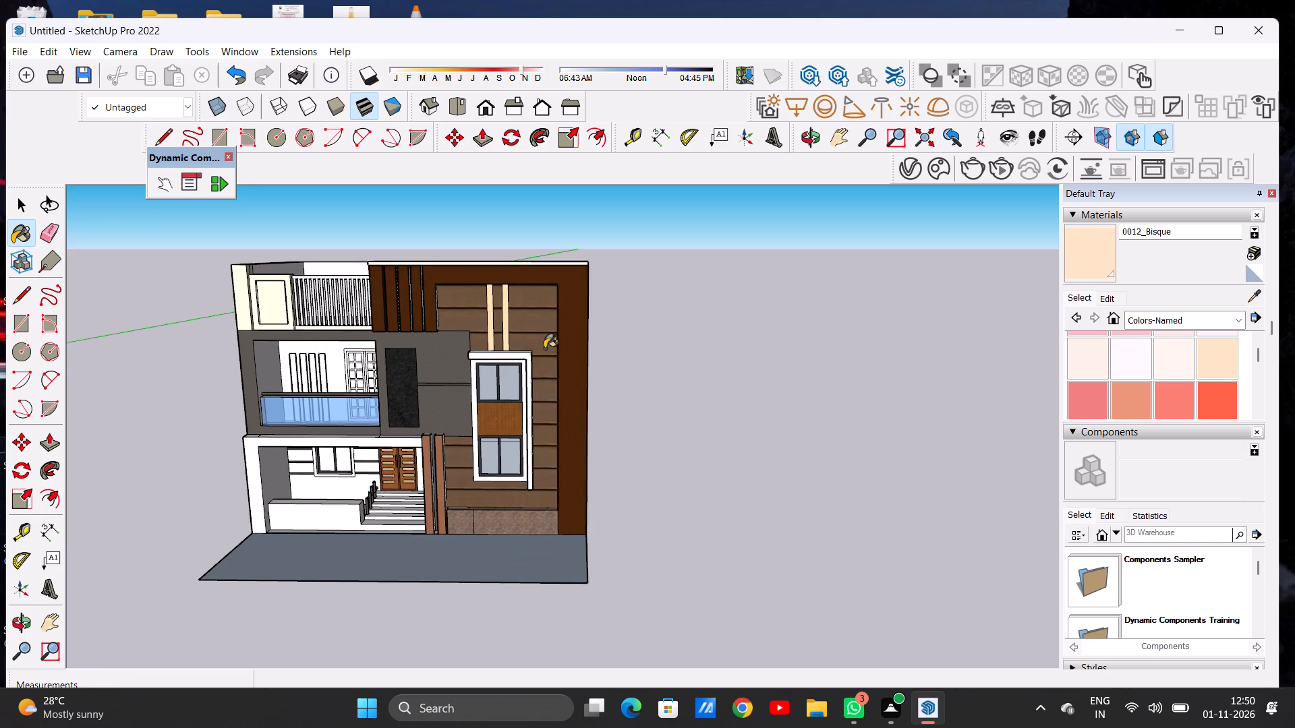
Paint both sections of the outer side wall next to the dark brown frame with 0012_Bisque.
middle_drag(634, 315, 354, 415)
scroll(587, 306, up, 1)
scroll(587, 305, down, 2)
scroll(587, 305, up, 6)
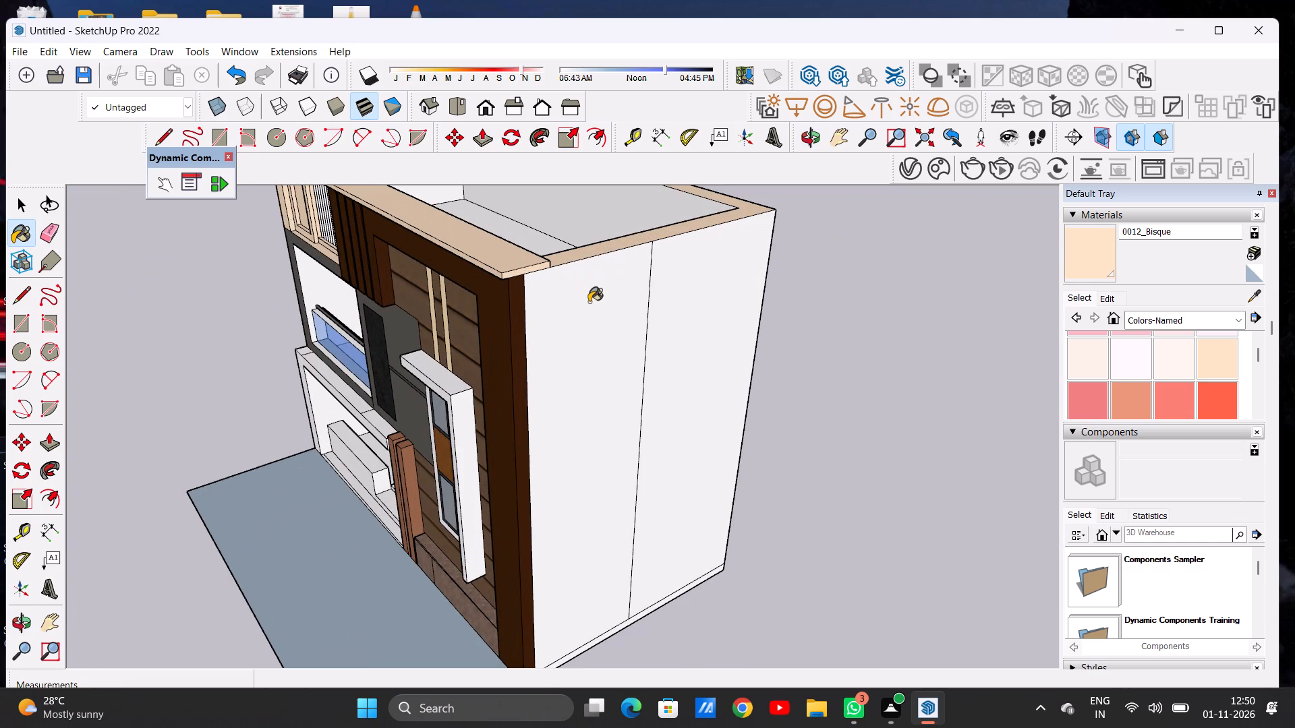
click(589, 302)
click(689, 287)
Paint the house's rear wall with 0012_Bisque.
scroll(450, 328, down, 6)
middle_drag(610, 352, 353, 301)
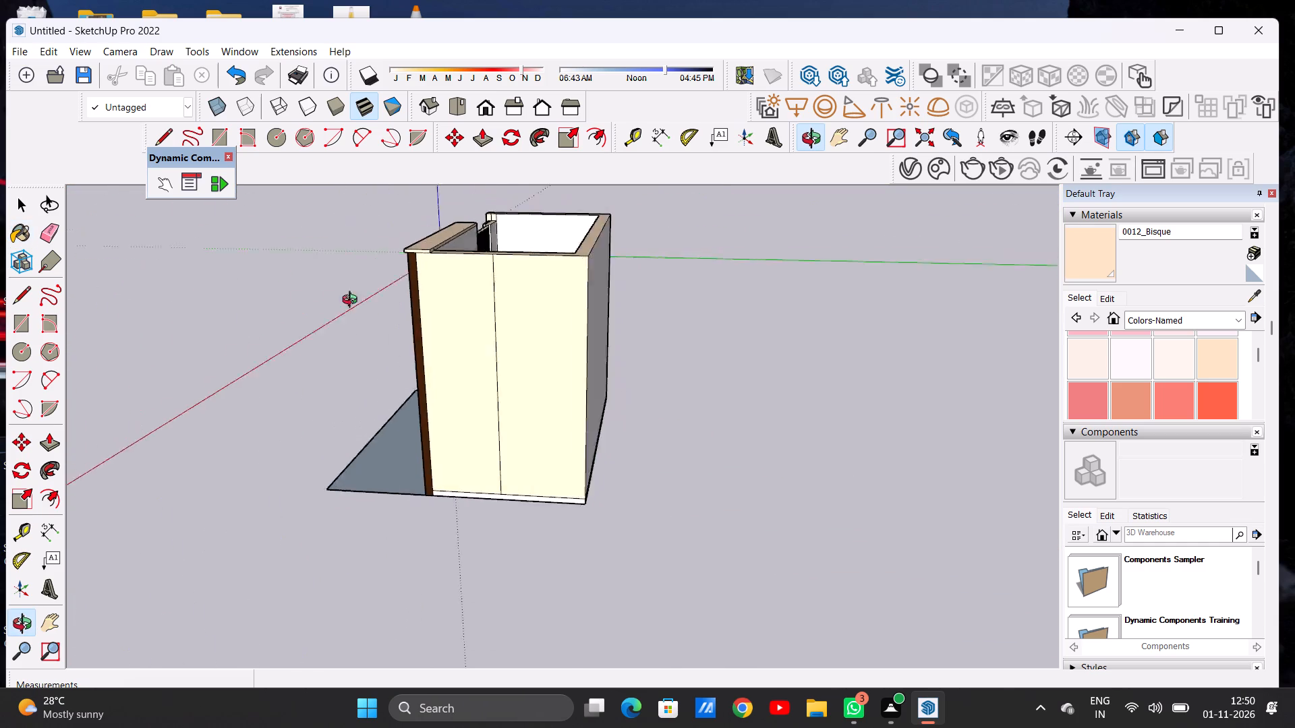
middle_drag(353, 301, 285, 339)
scroll(569, 302, up, 3)
click(566, 296)
scroll(575, 299, down, 5)
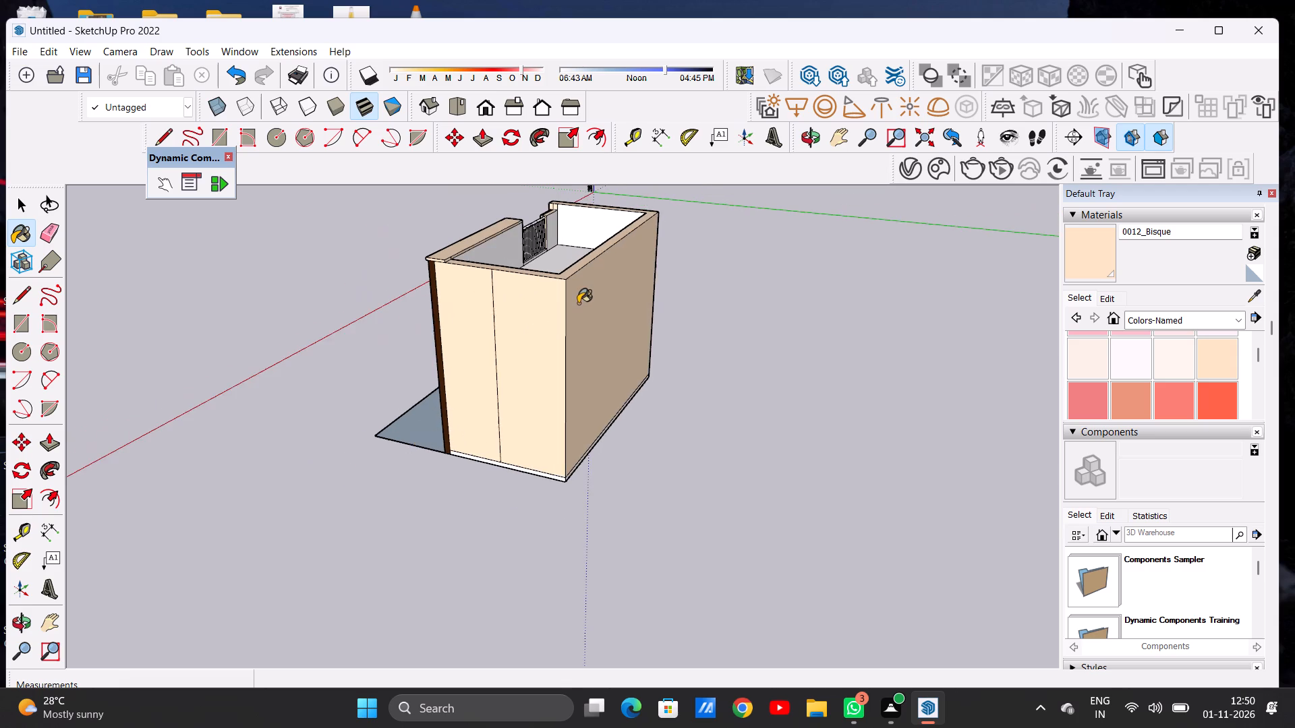
Paint the base strips below the brown-frame side wall and the rear wall with 0012_Bisque.
scroll(533, 505, up, 15)
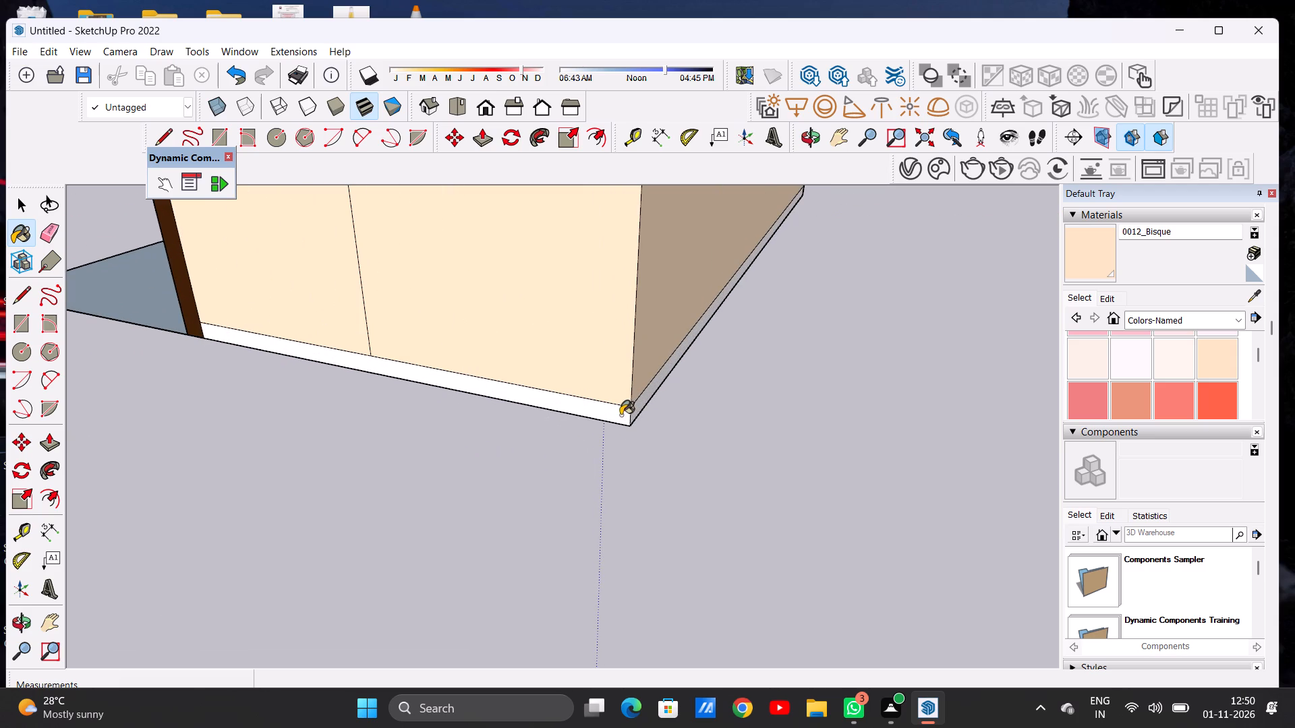
click(620, 416)
scroll(634, 411, up, 9)
click(636, 409)
scroll(606, 418, down, 5)
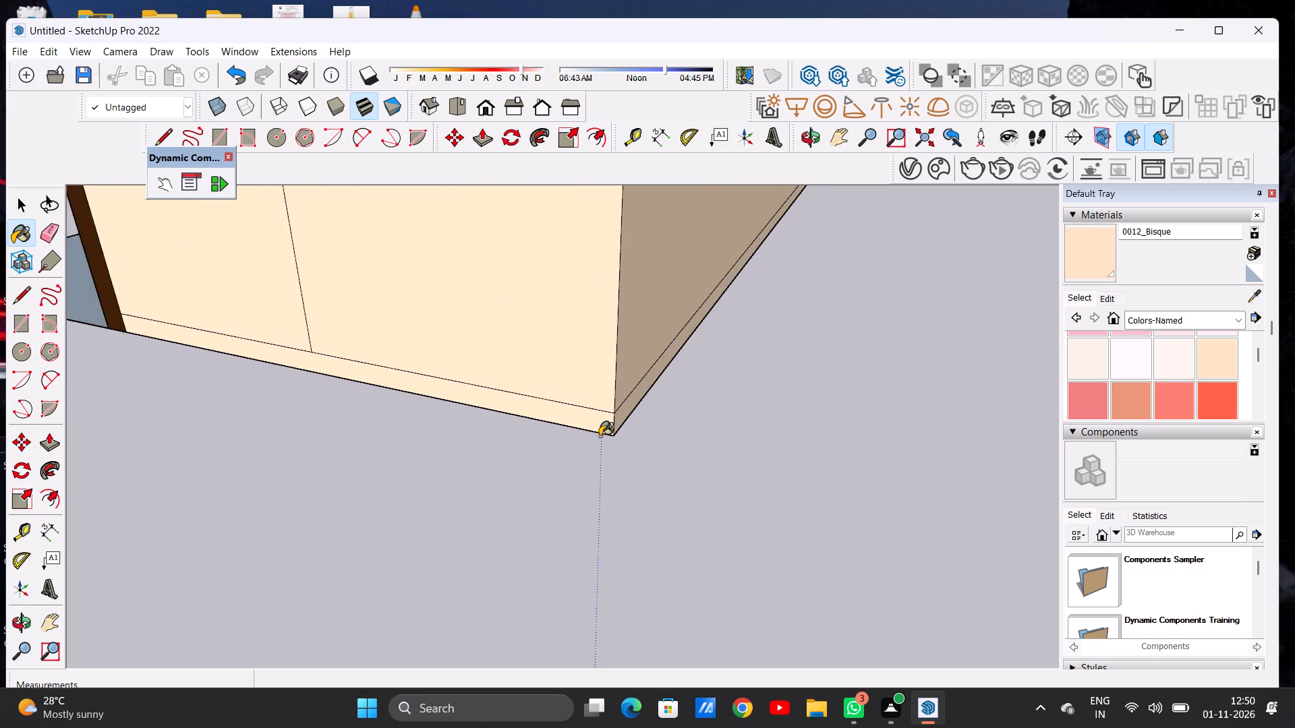
Paint the base strip below the opposite side wall, on the porch side, with 0012_Bisque.
scroll(600, 436, down, 8)
scroll(541, 446, down, 13)
middle_drag(721, 387, 571, 368)
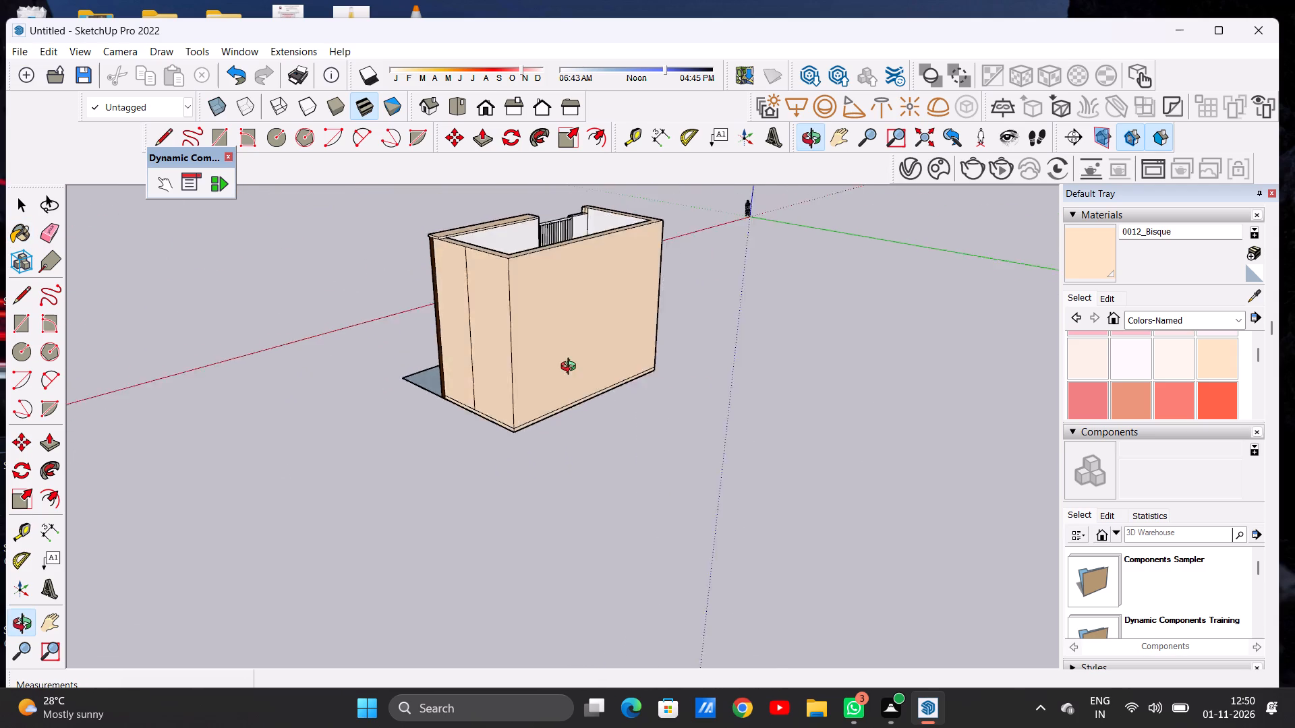
middle_drag(571, 368, 360, 371)
middle_drag(672, 377, 389, 361)
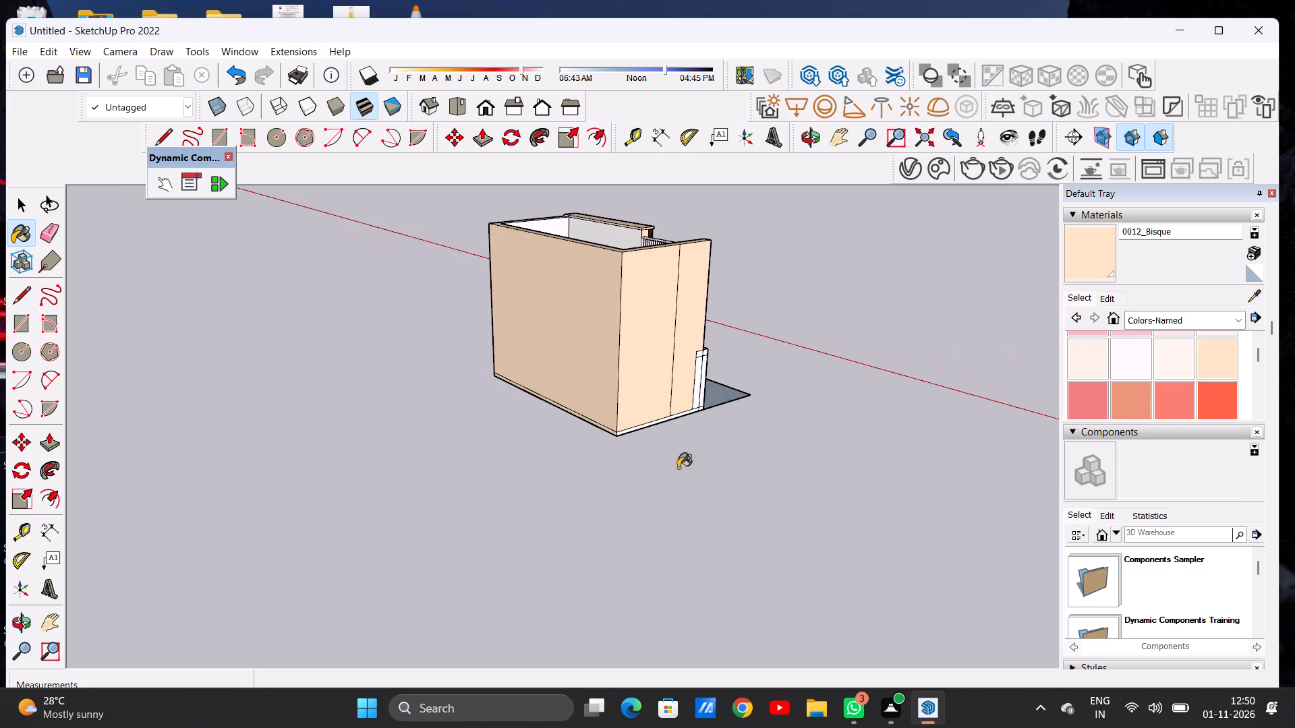
scroll(699, 463, up, 8)
scroll(664, 386, up, 6)
scroll(610, 384, up, 6)
click(601, 372)
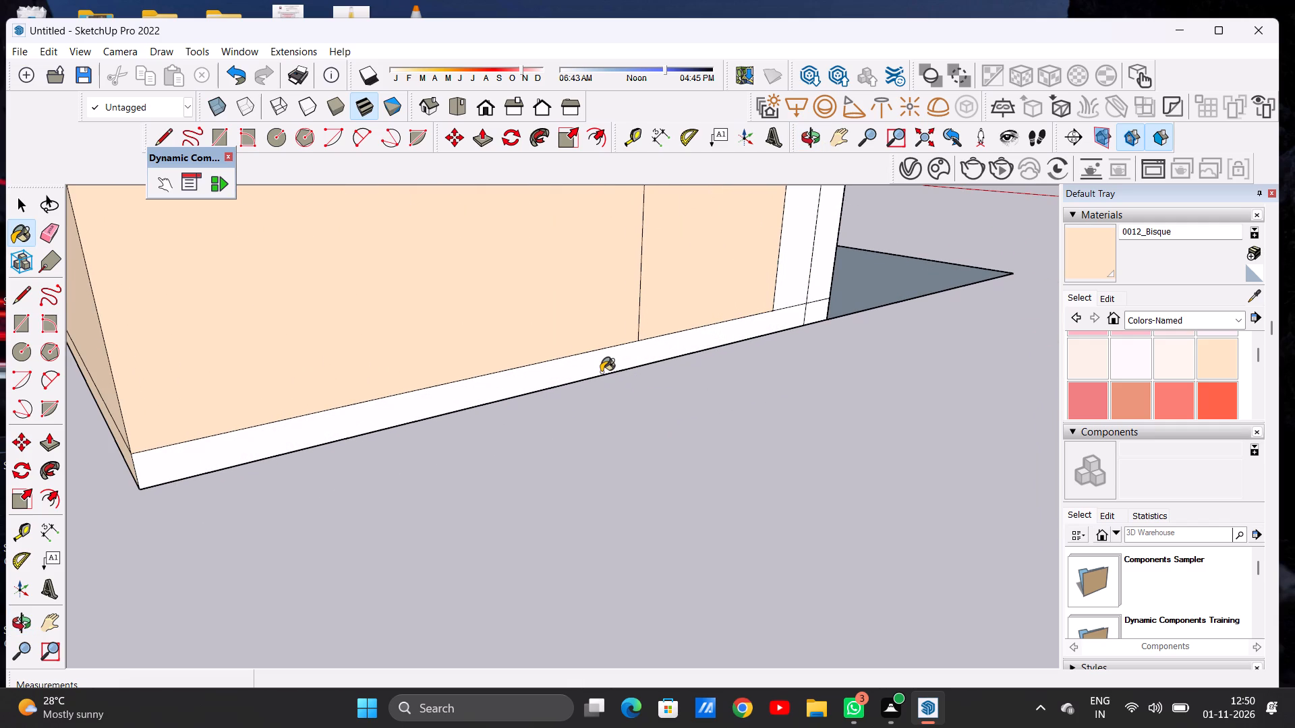
Paint the porch frame's side pieces that lie flush with the outer side wall with 0012_Bisque.
scroll(386, 424, down, 6)
scroll(513, 409, down, 5)
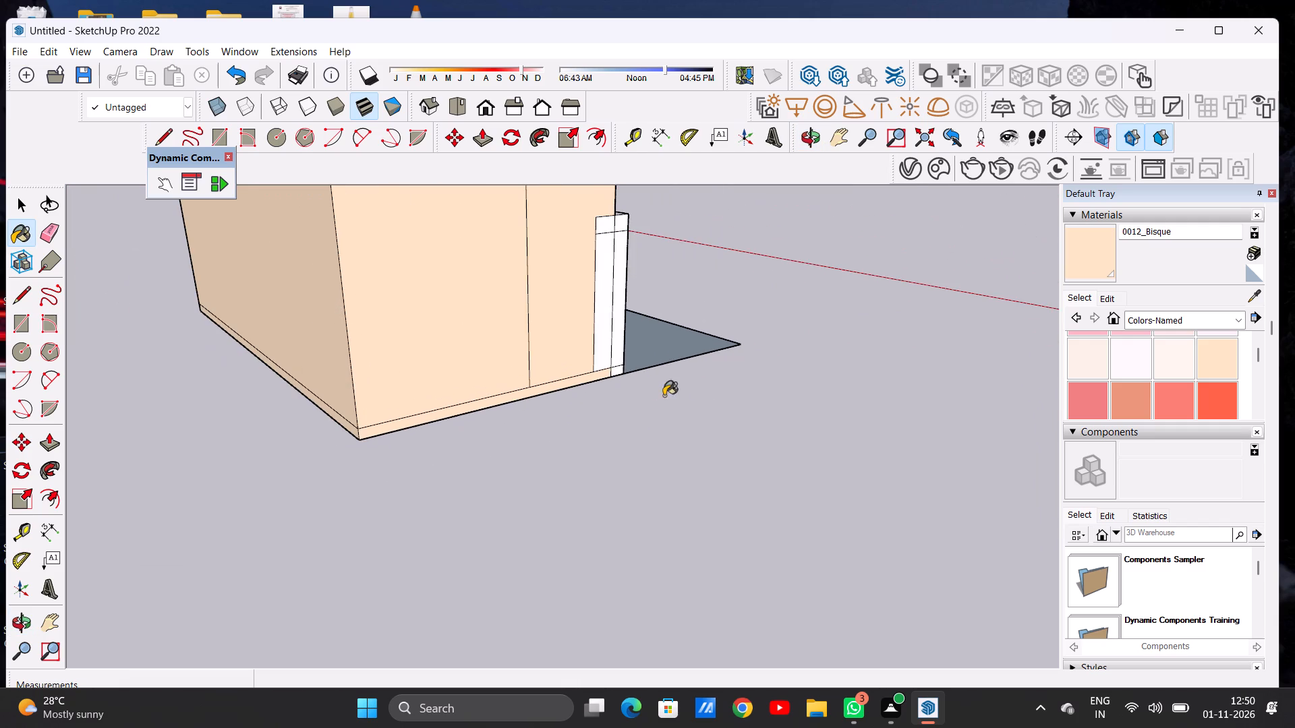
middle_drag(712, 396, 268, 470)
scroll(502, 249, up, 2)
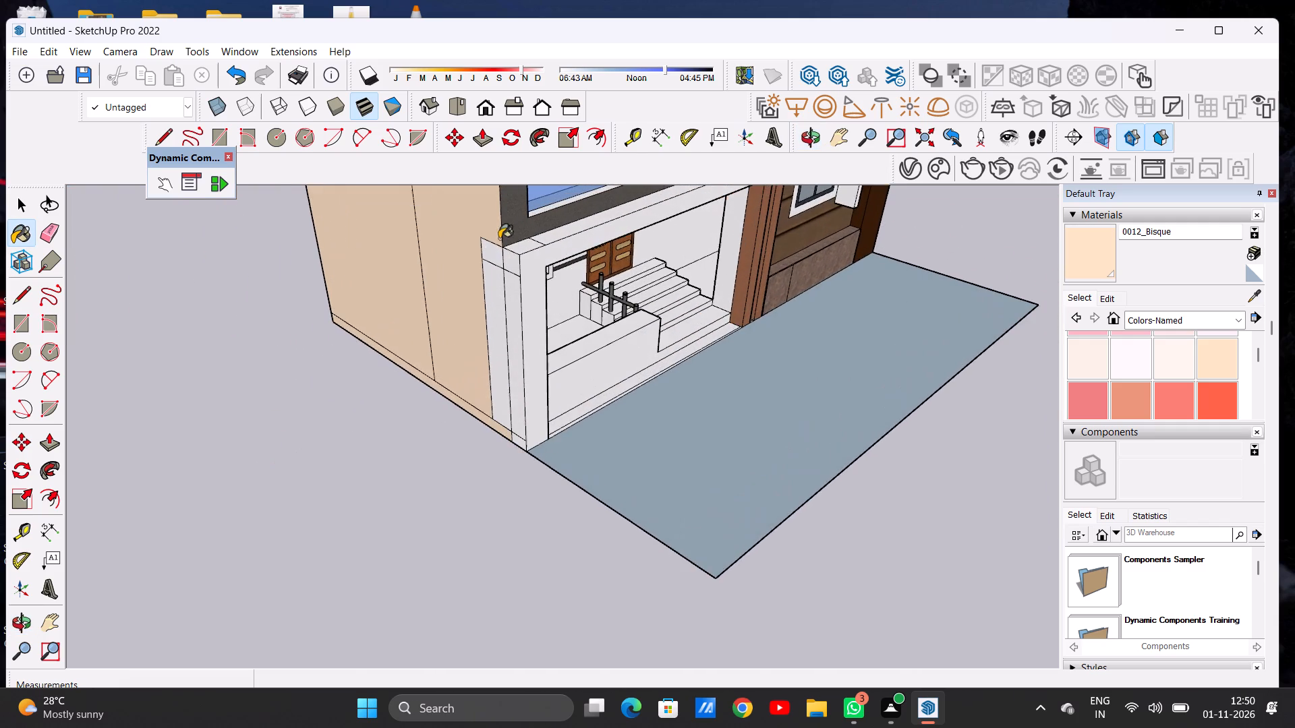
scroll(499, 239, up, 8)
click(491, 257)
click(486, 307)
scroll(536, 245, down, 4)
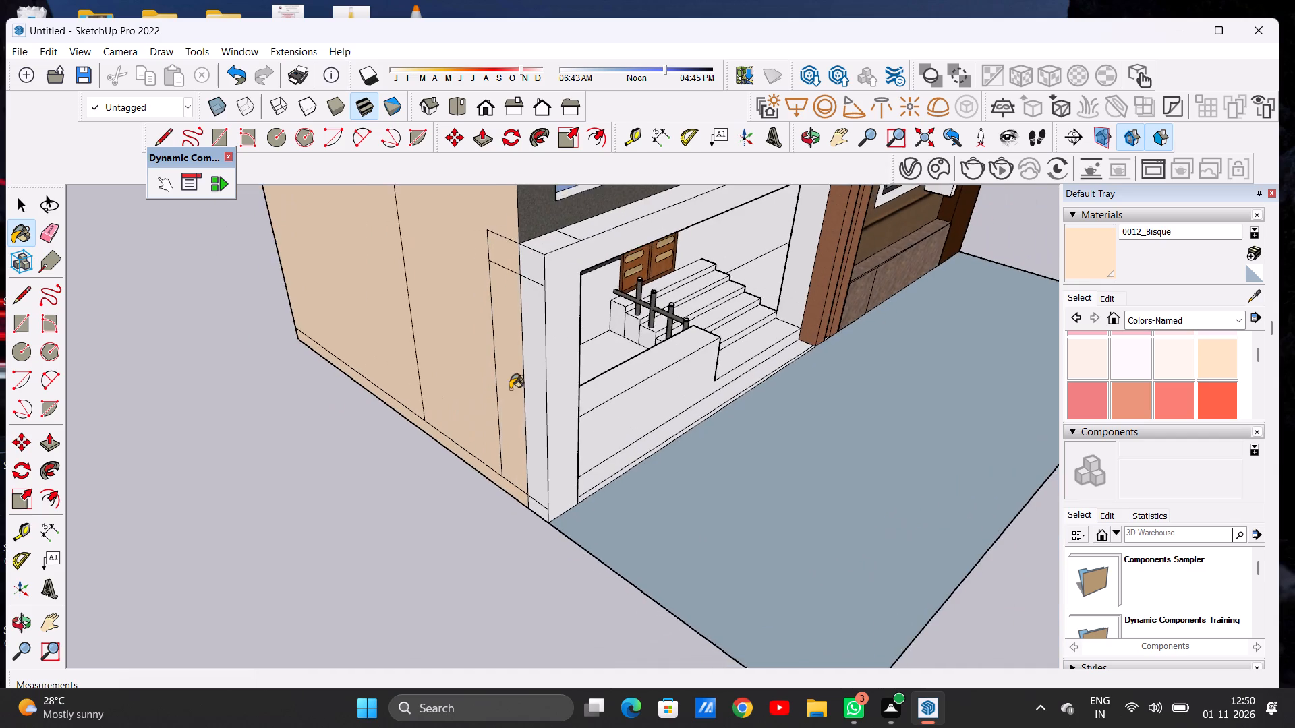
scroll(517, 443, up, 3)
key(space)
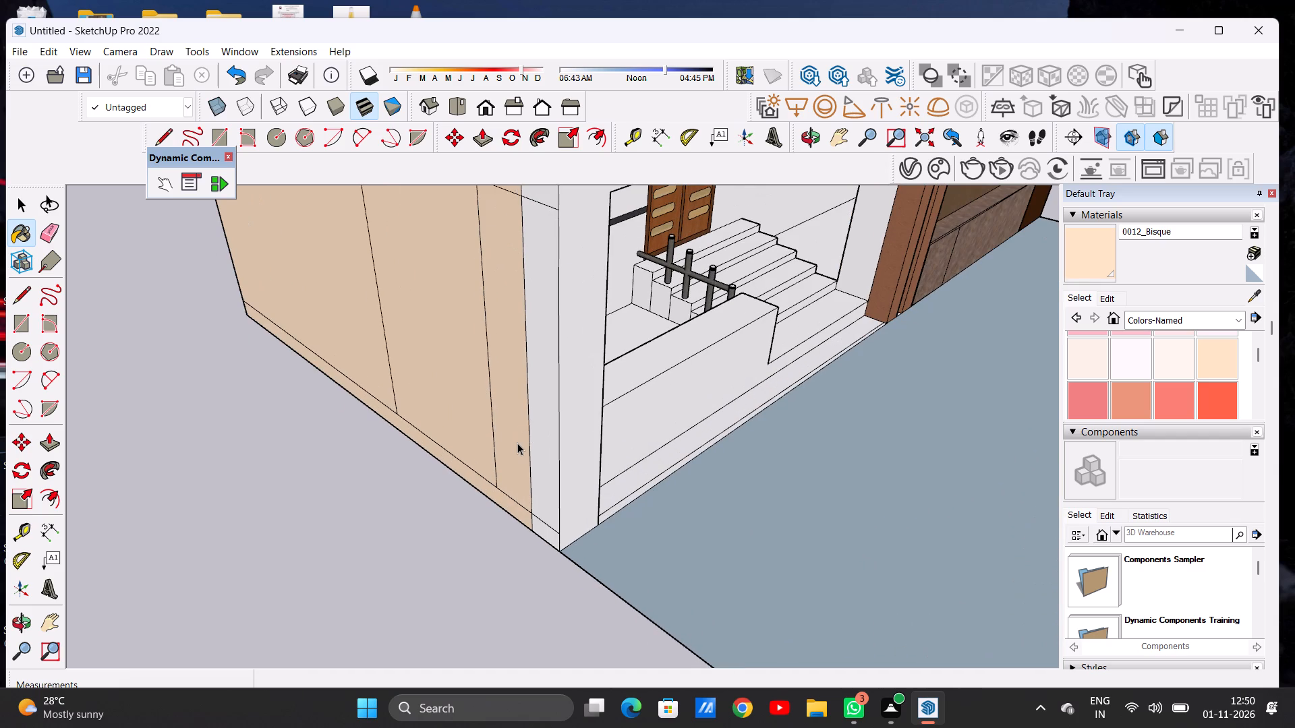
Examine the front elevation and the first-floor balcony's back wall with its vertical strips and double door.
scroll(519, 433, down, 14)
middle_drag(614, 431, 347, 346)
scroll(531, 429, down, 7)
middle_drag(548, 432, 566, 393)
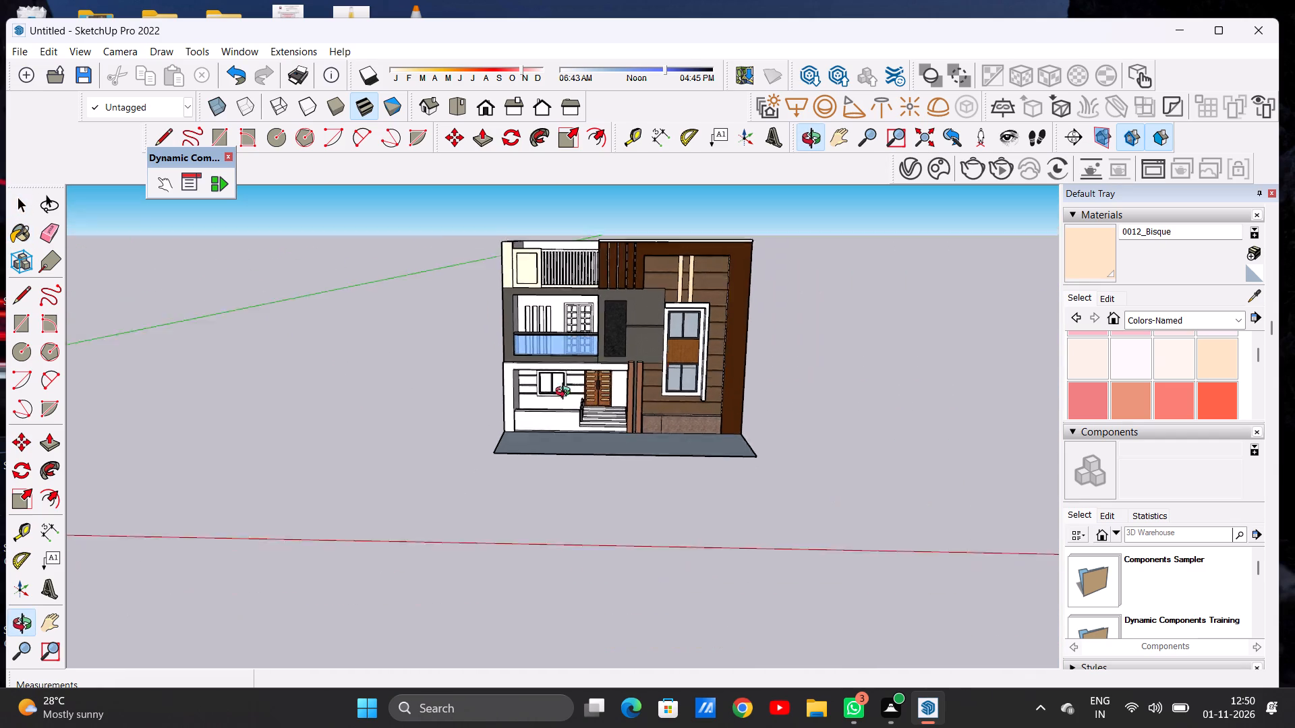
middle_drag(566, 393, 569, 363)
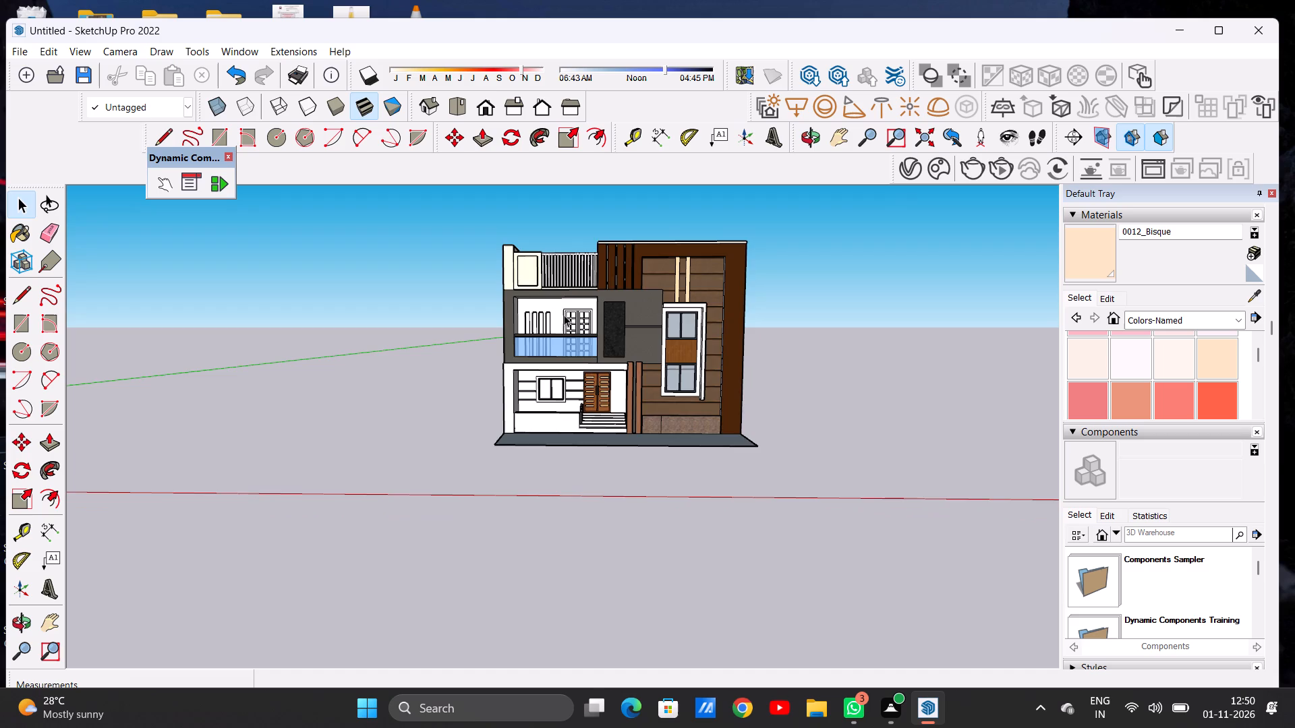
scroll(542, 314, up, 1)
scroll(542, 314, down, 1)
scroll(542, 314, up, 3)
scroll(534, 310, down, 1)
scroll(534, 310, up, 15)
scroll(531, 328, down, 1)
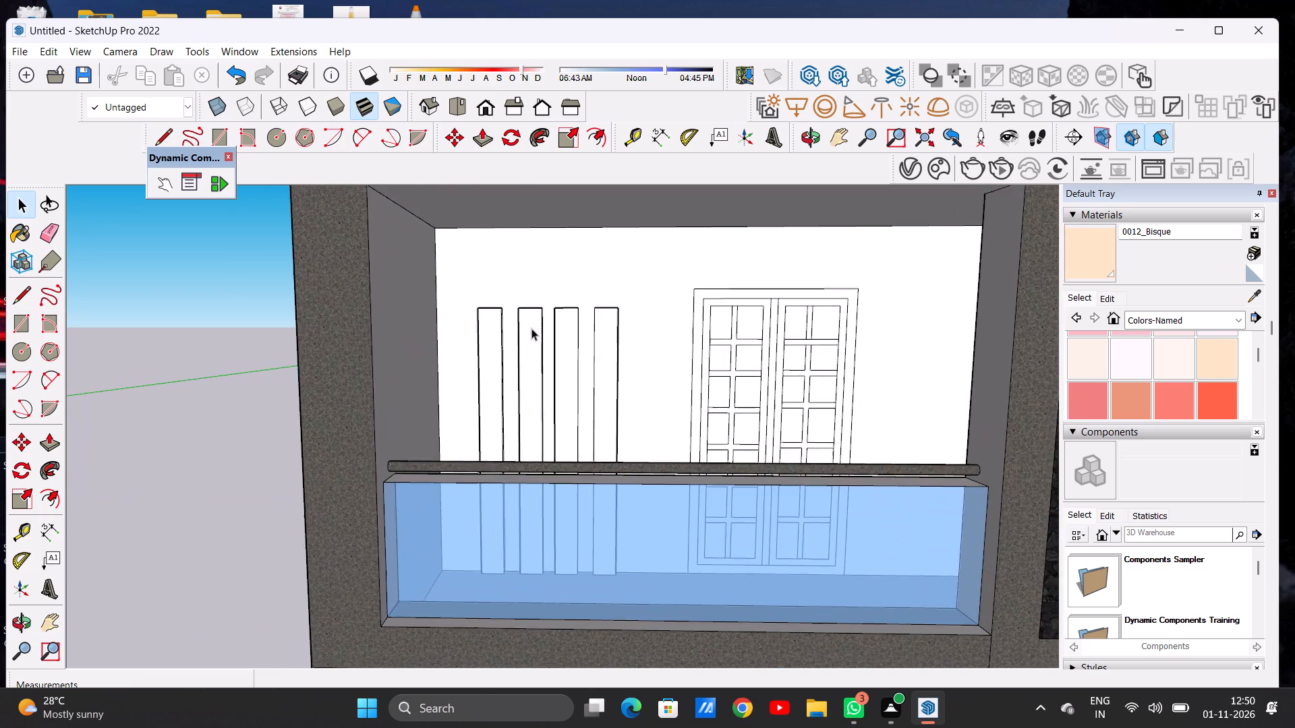
scroll(531, 328, up, 3)
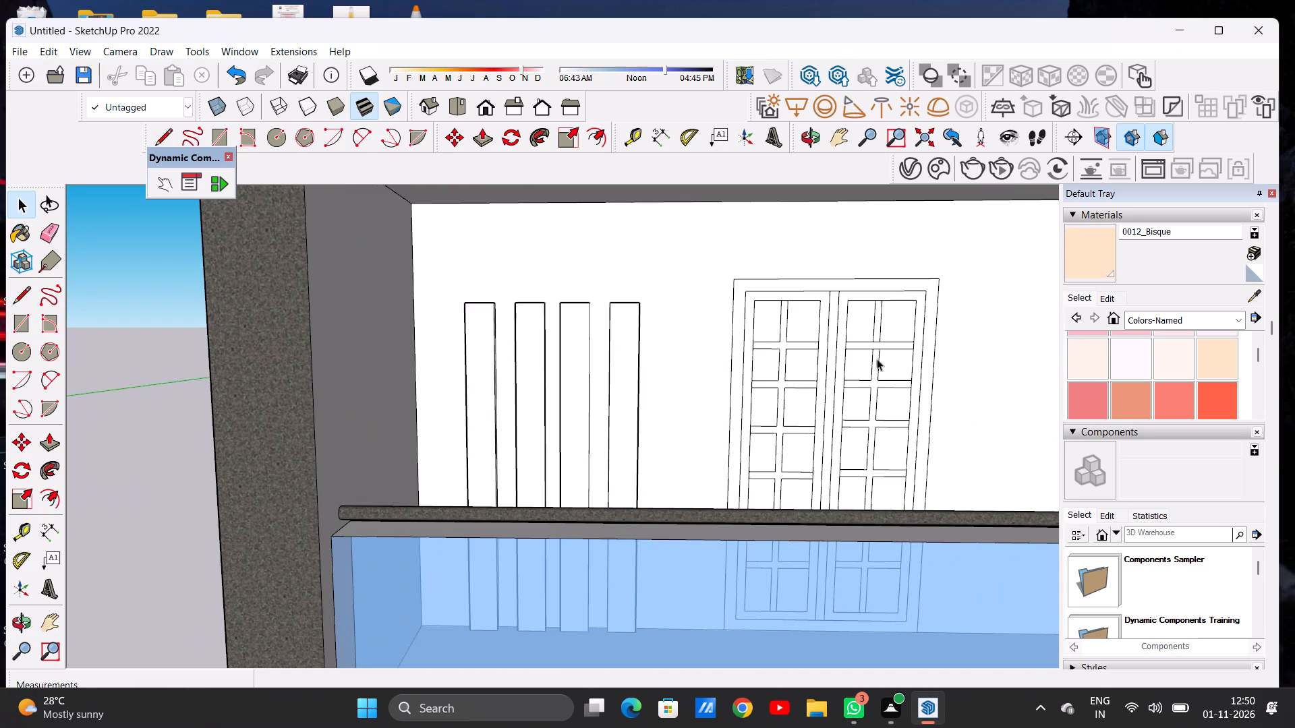
Paint the front face of the first vertical strip on the first-floor balcony's back wall with Wood Floor Parquet from the Wood collection.
click(1146, 317)
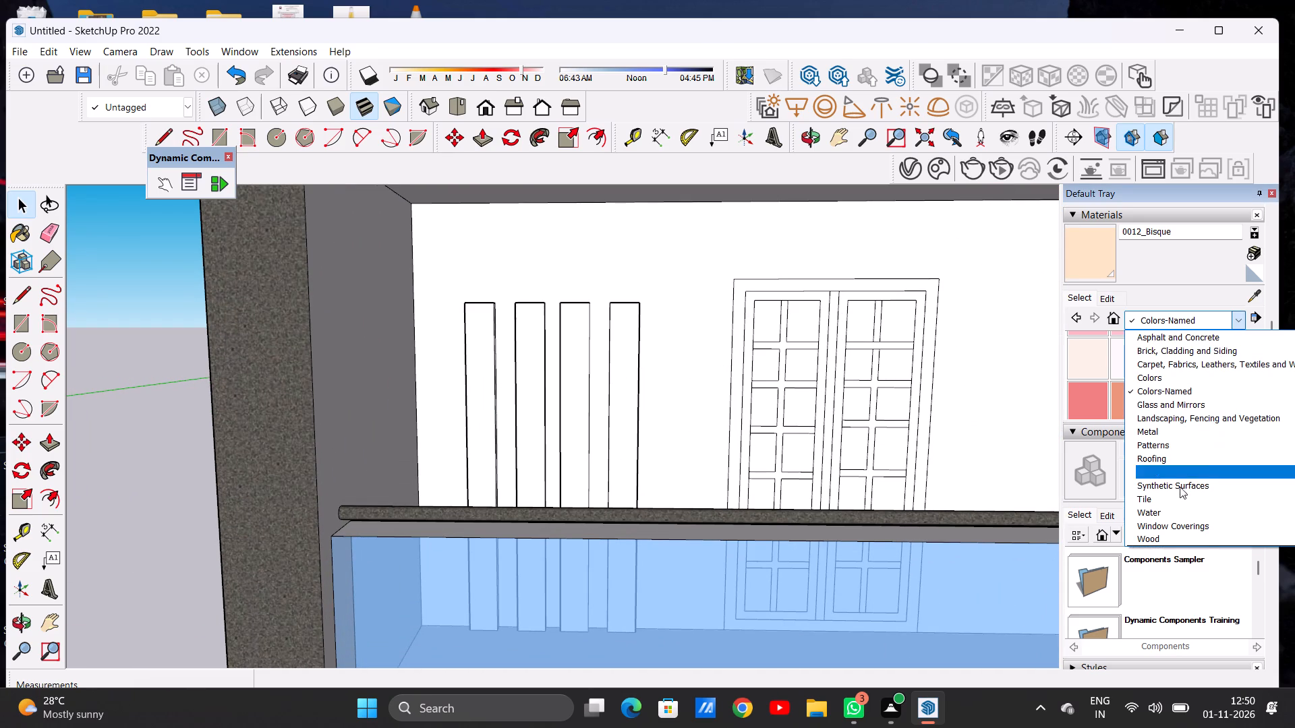
click(1149, 535)
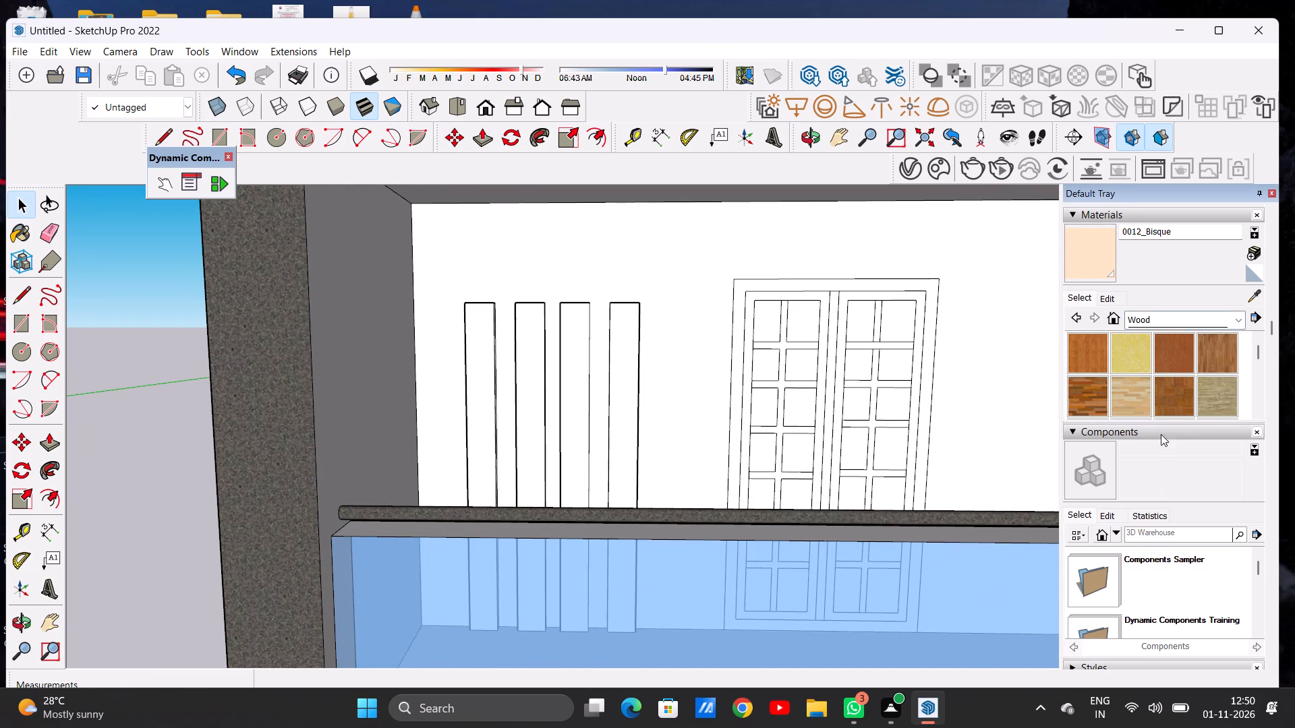
click(1174, 395)
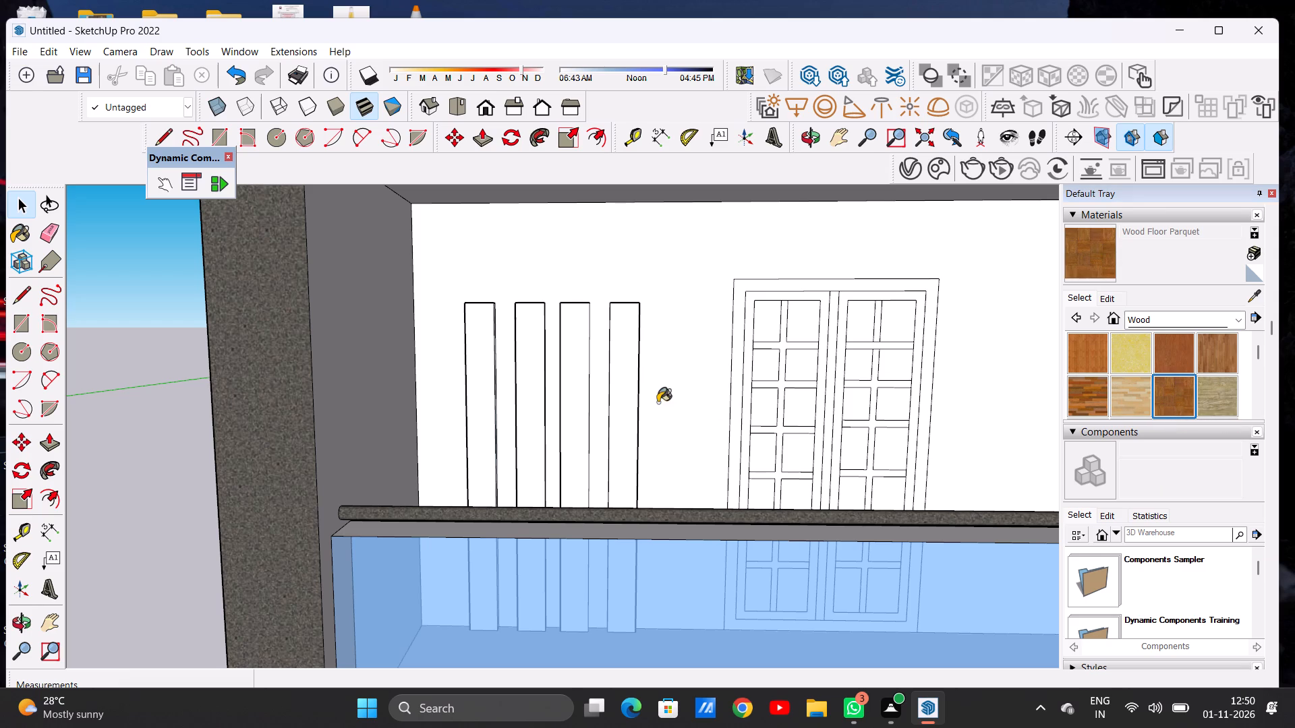
middle_drag(604, 406, 473, 448)
scroll(498, 334, up, 3)
scroll(507, 327, down, 1)
scroll(507, 327, up, 3)
click(494, 309)
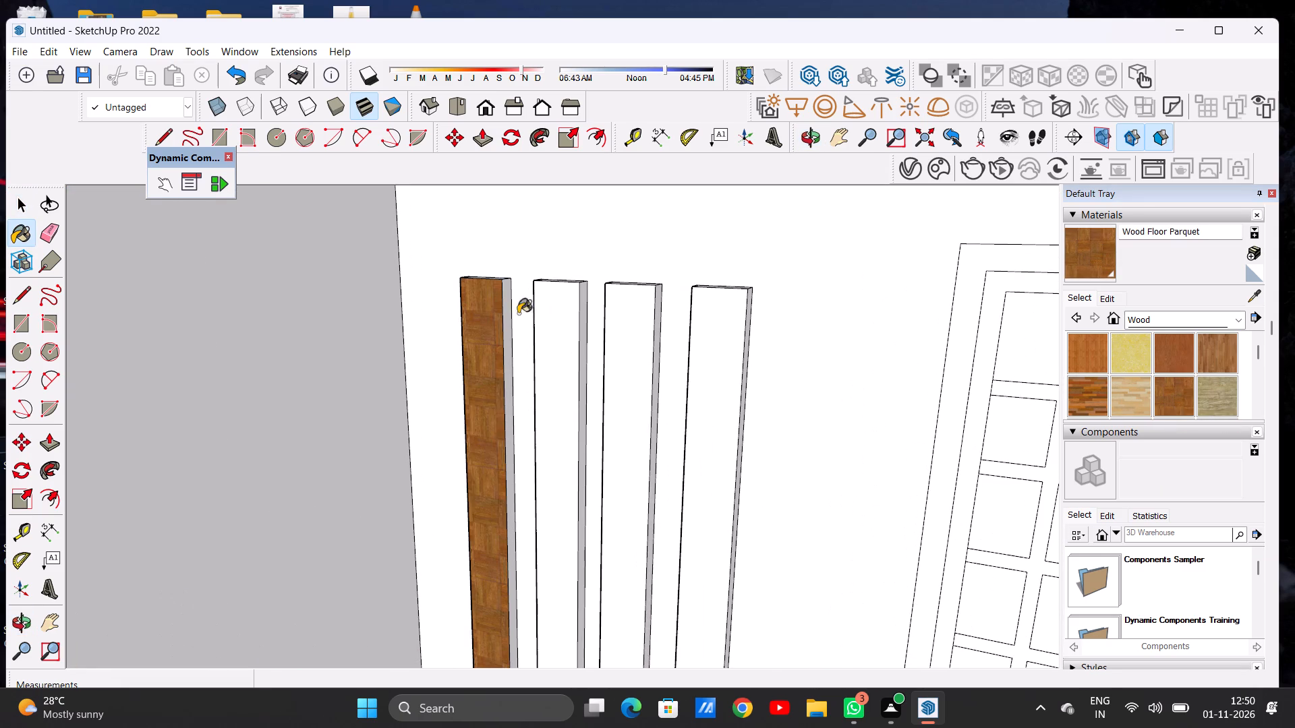
Darken the Wood Floor Parquet material's colour to a deeper brown.
click(1107, 293)
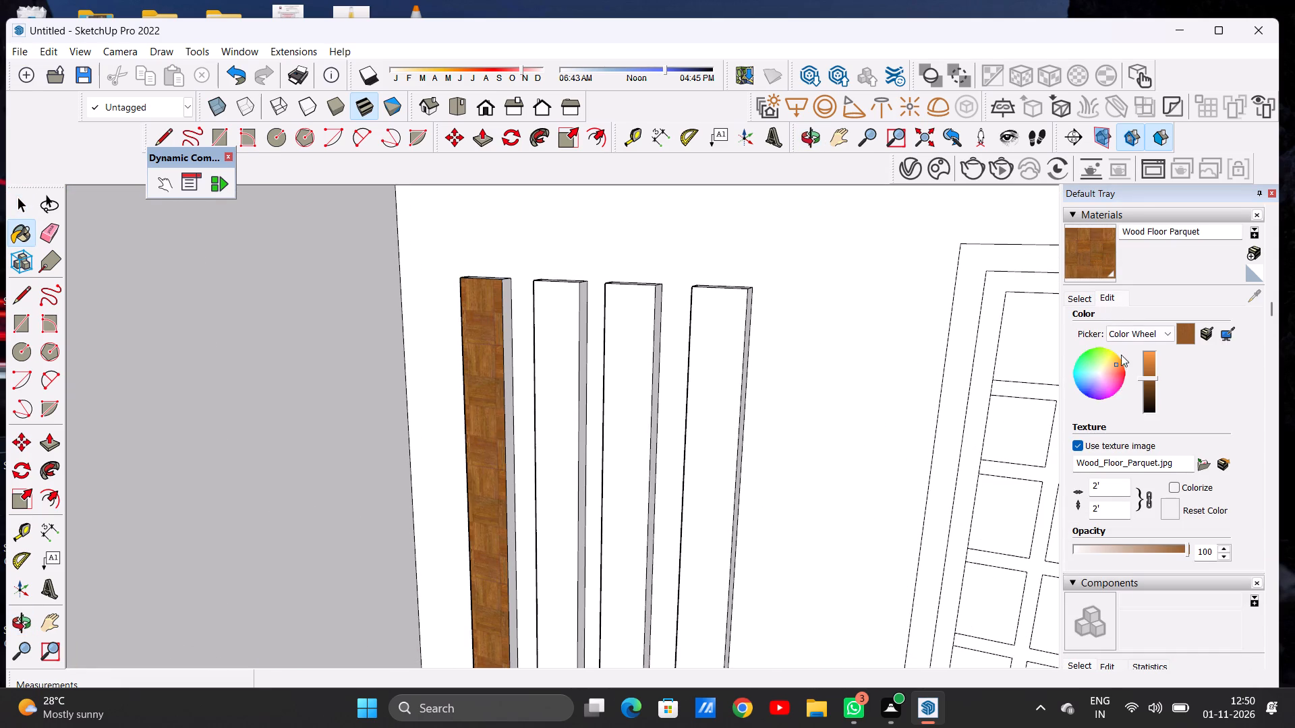
click(1149, 383)
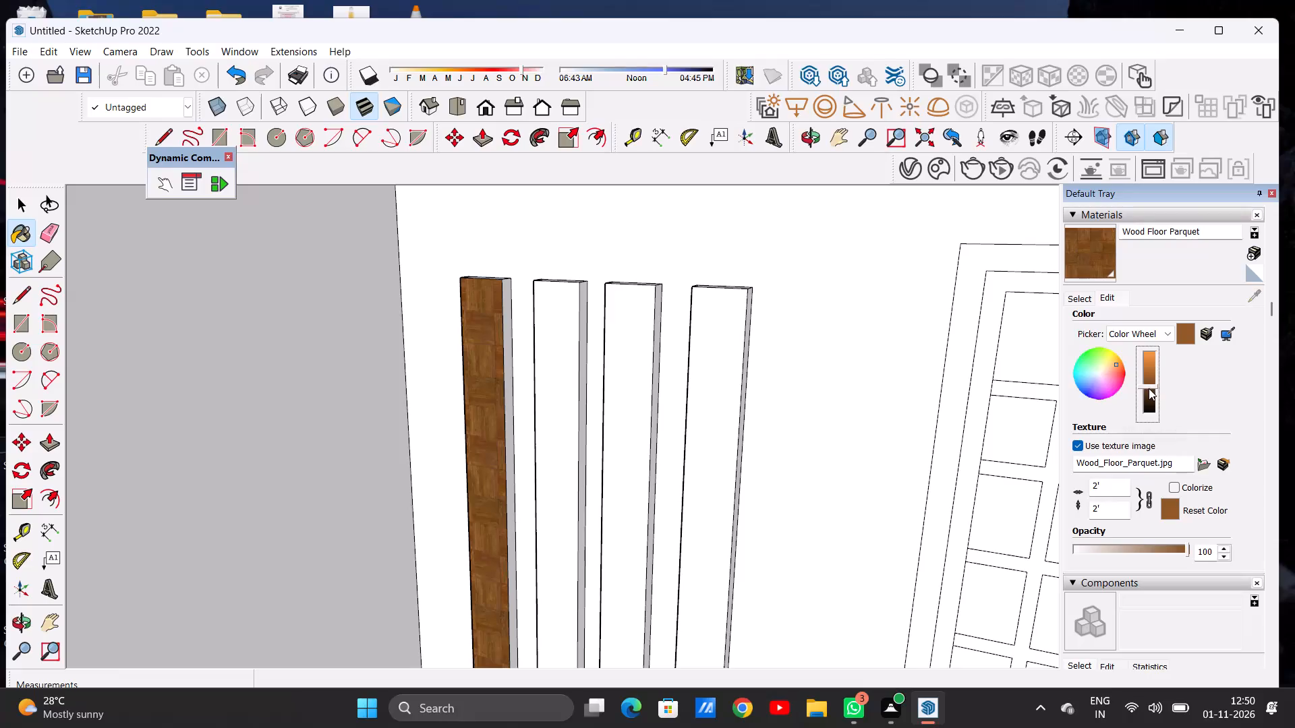
click(1149, 388)
Paint the door-facing side and the top of the first vertical strip with the darkened Wood Floor Parquet.
scroll(511, 296, up, 8)
click(496, 289)
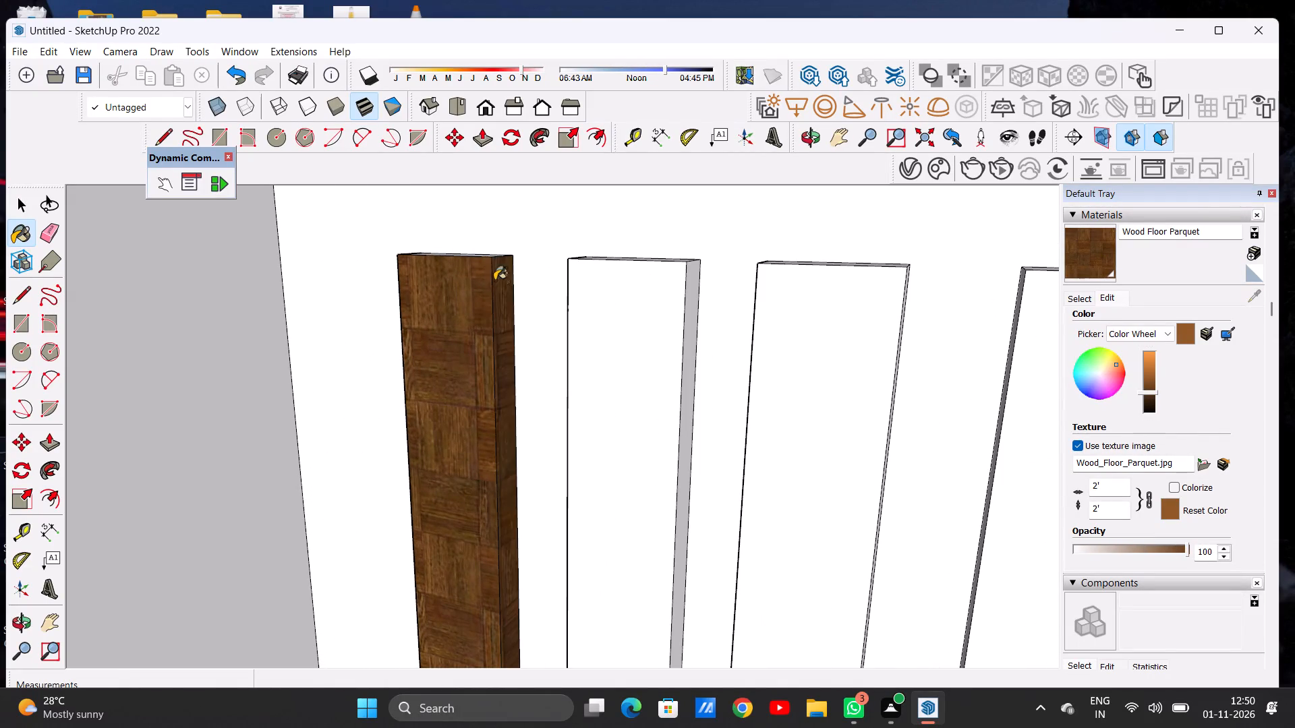
middle_drag(469, 262, 476, 356)
click(473, 232)
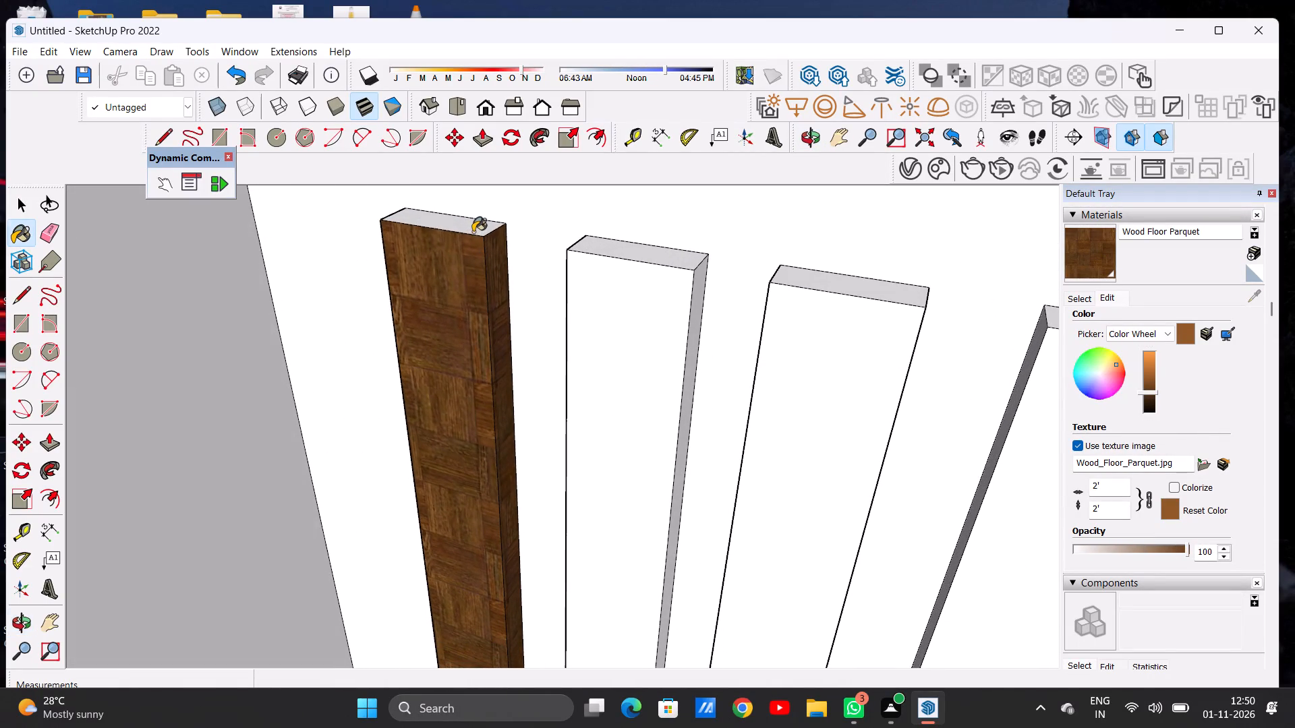
Paint the first vertical strip's remaining side, facing away from the double door, with Wood Floor Parquet.
scroll(473, 286, down, 9)
click(480, 102)
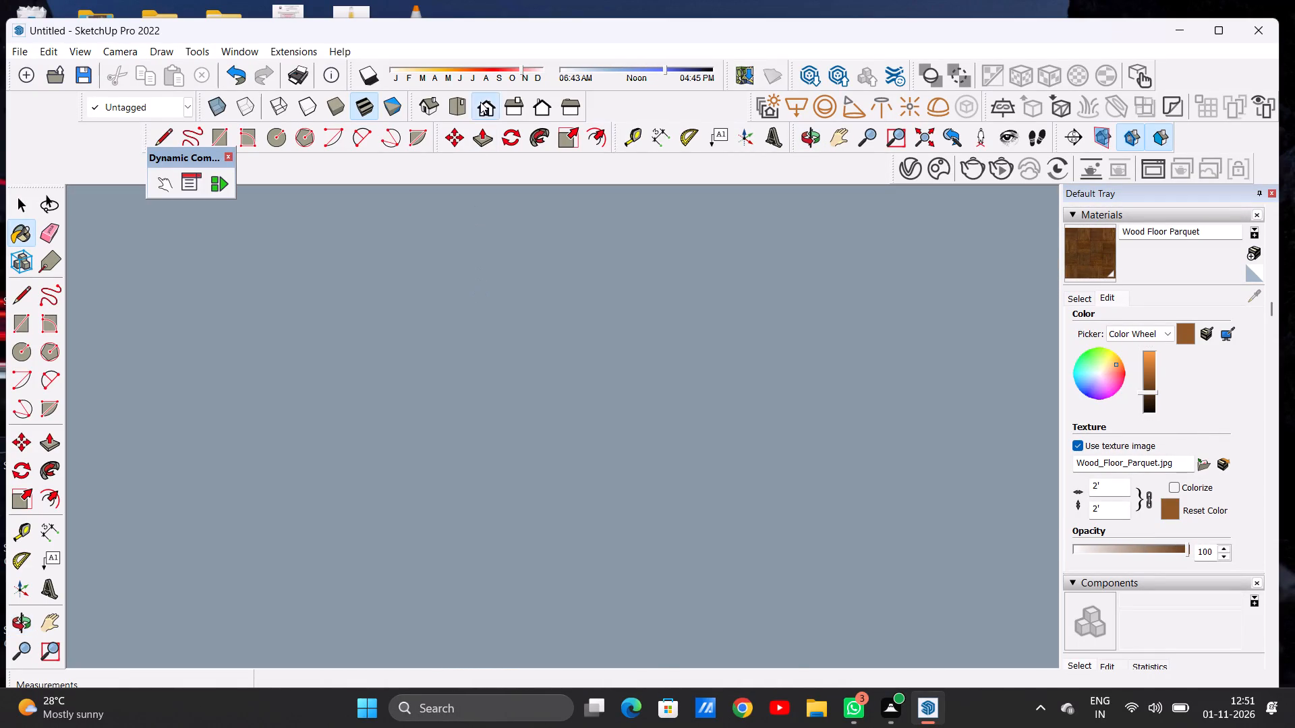
scroll(482, 305, down, 10)
scroll(494, 342, up, 1)
scroll(494, 342, down, 9)
scroll(461, 299, down, 4)
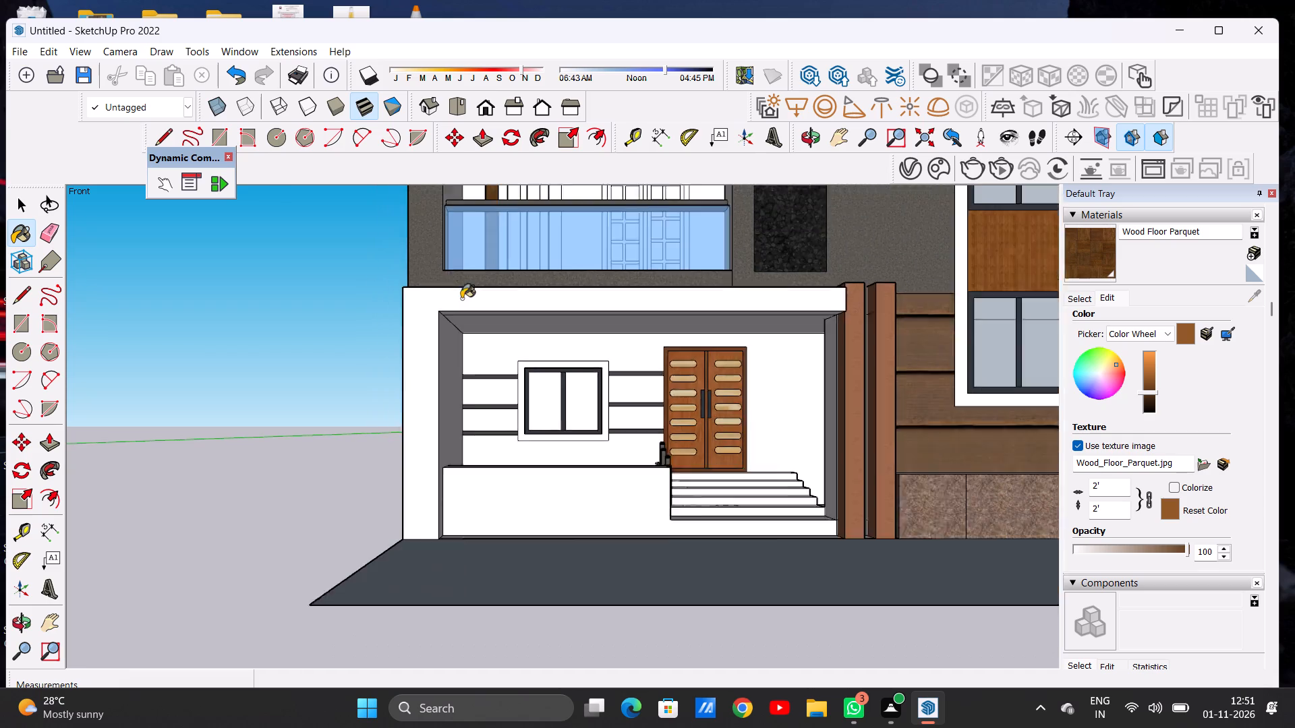
scroll(461, 299, down, 2)
scroll(487, 397, down, 9)
scroll(517, 331, up, 2)
scroll(517, 331, down, 1)
scroll(517, 331, up, 11)
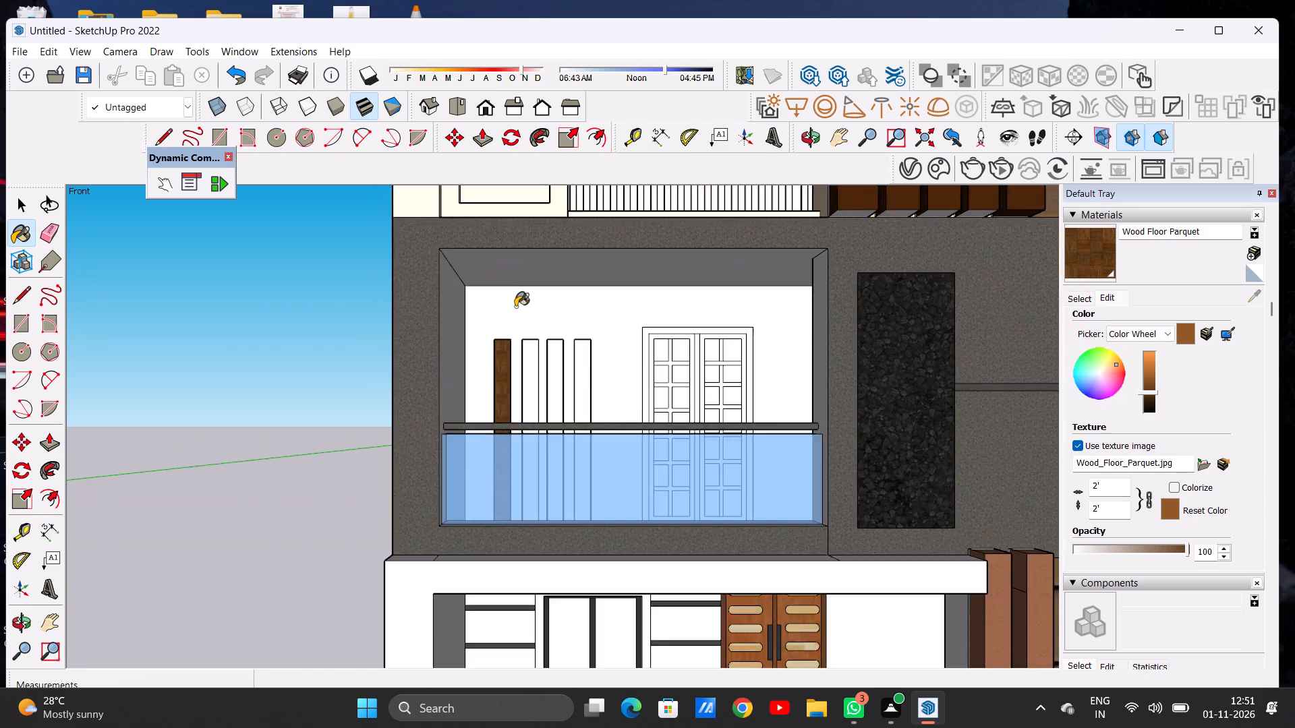
scroll(515, 307, up, 6)
middle_drag(492, 361, 546, 384)
scroll(472, 387, up, 14)
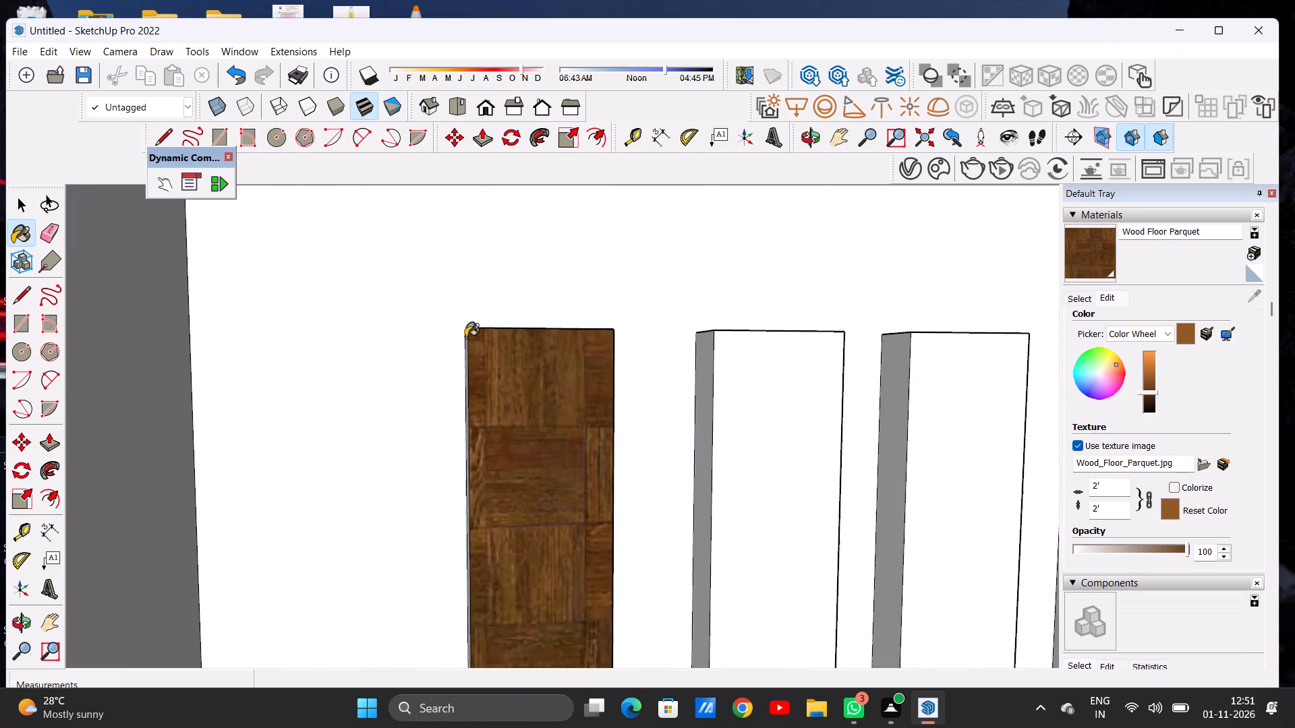
middle_drag(465, 336, 533, 405)
click(475, 359)
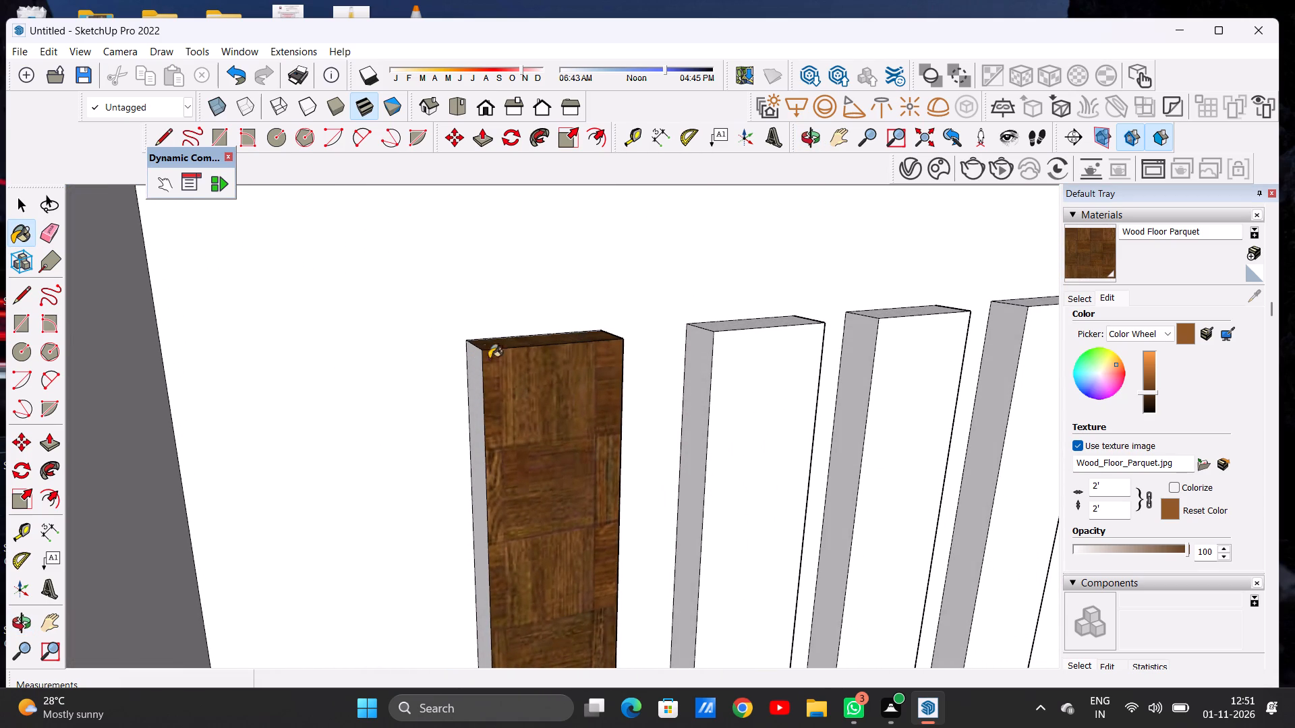
Paint the front, top and outer side, away from the double door, of the second and third strips with Wood Floor Parquet.
click(703, 346)
click(739, 348)
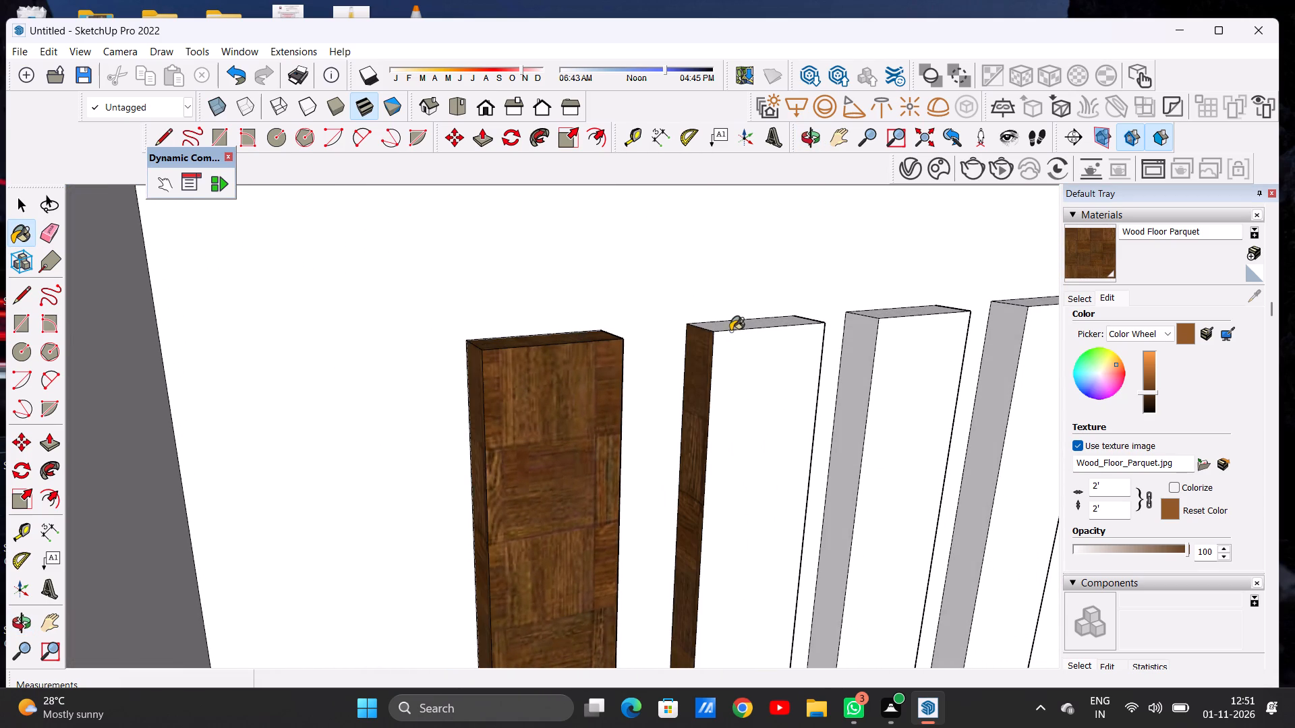
click(730, 331)
scroll(892, 327, up, 2)
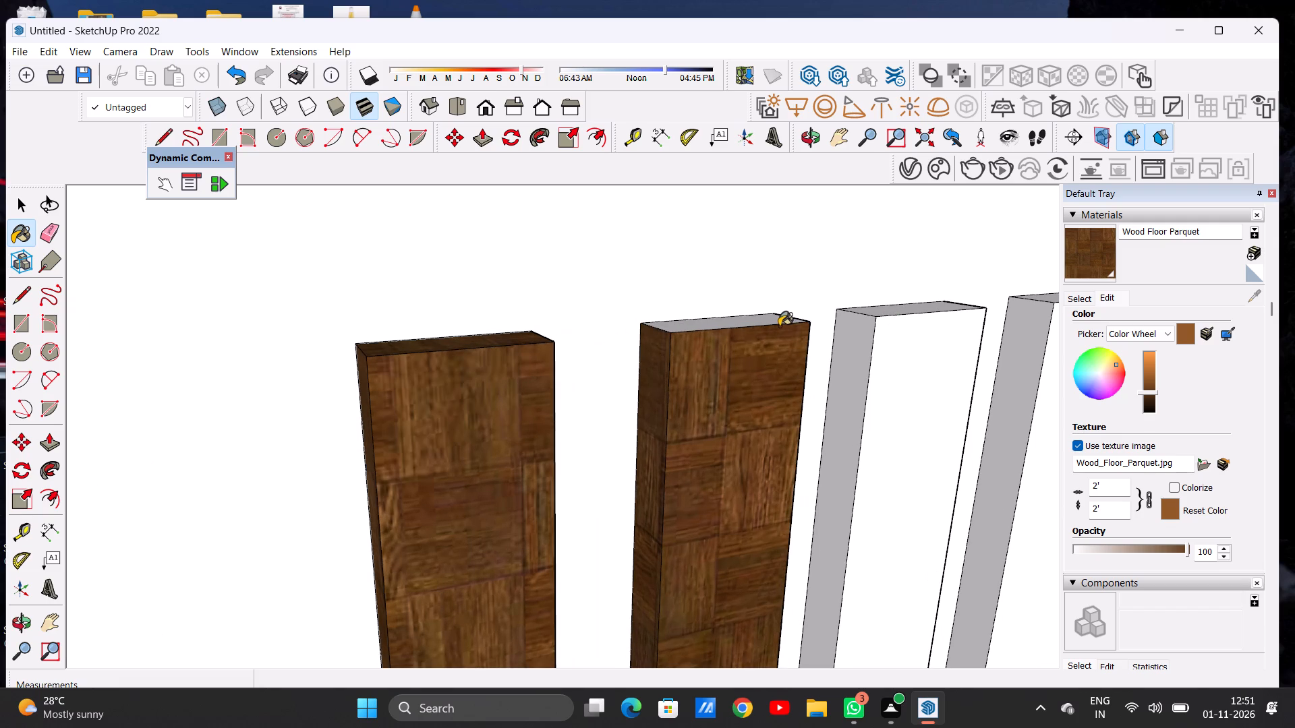
click(764, 323)
click(852, 324)
click(889, 337)
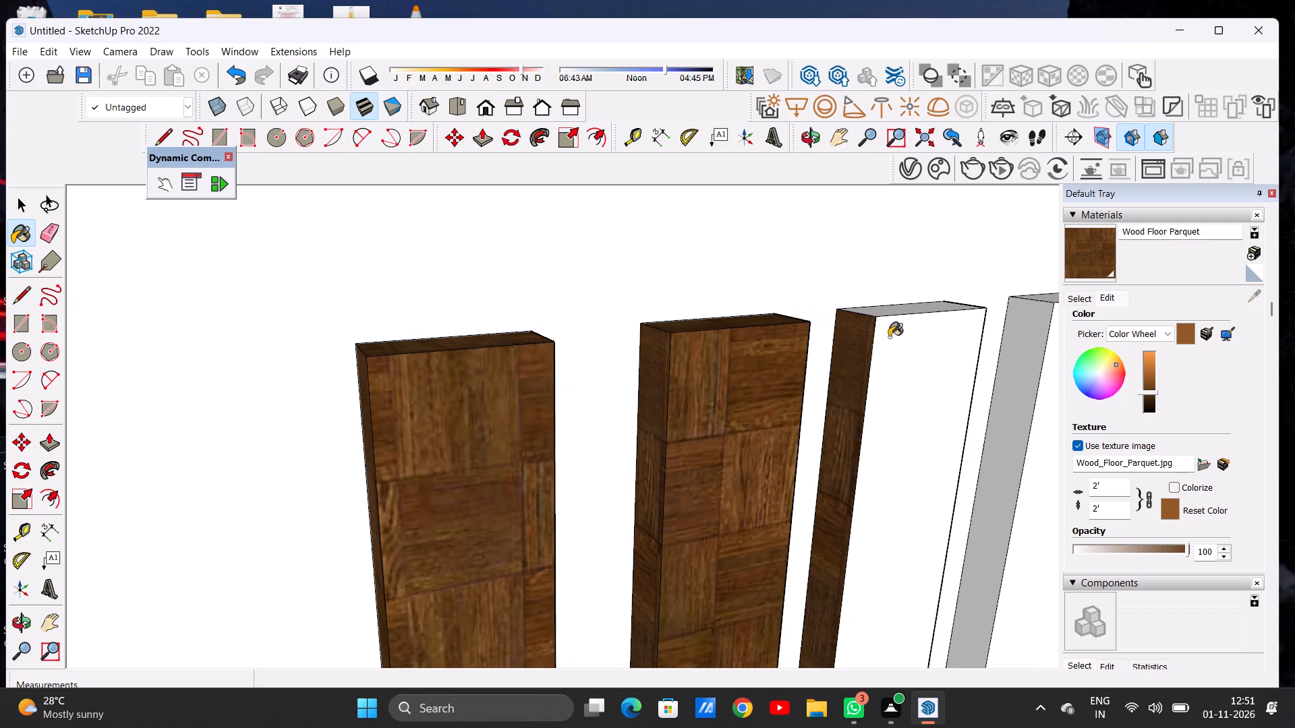
click(887, 315)
click(881, 307)
click(882, 309)
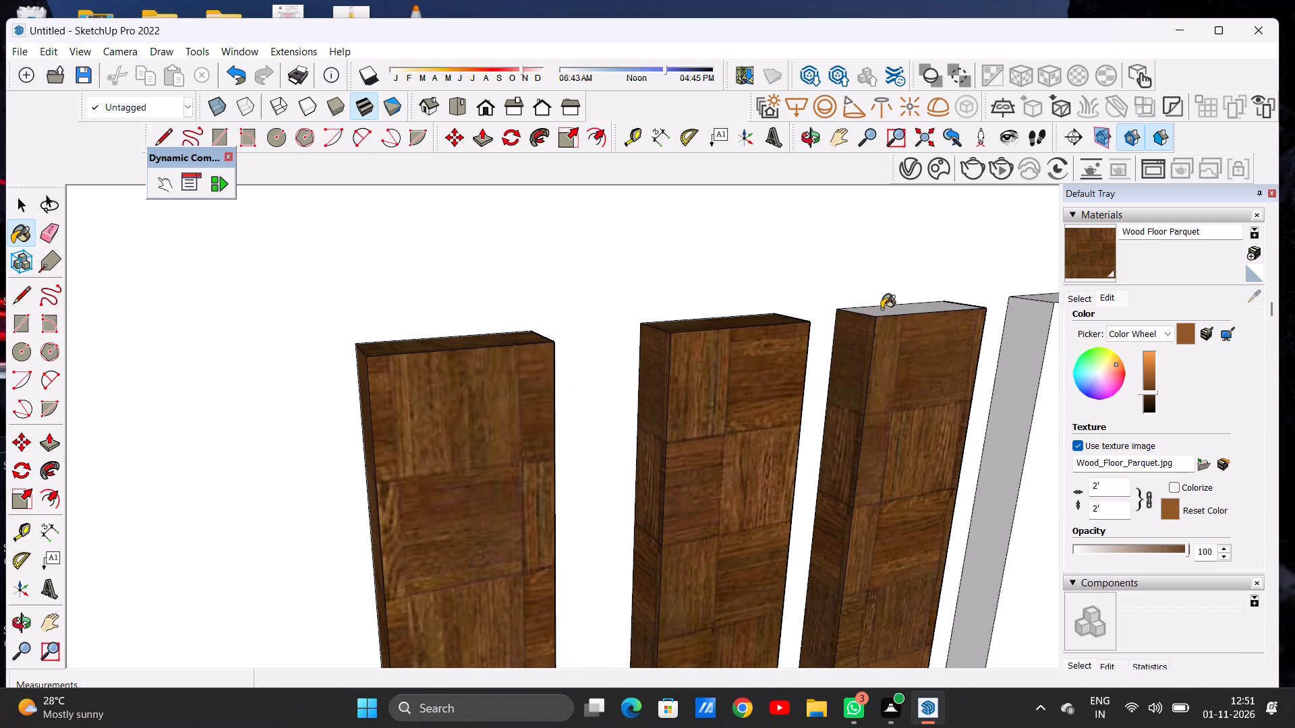
Paint the front, top and both sides of the fourth vertical strip, nearest the double door, with Wood Floor Parquet.
scroll(486, 363, down, 9)
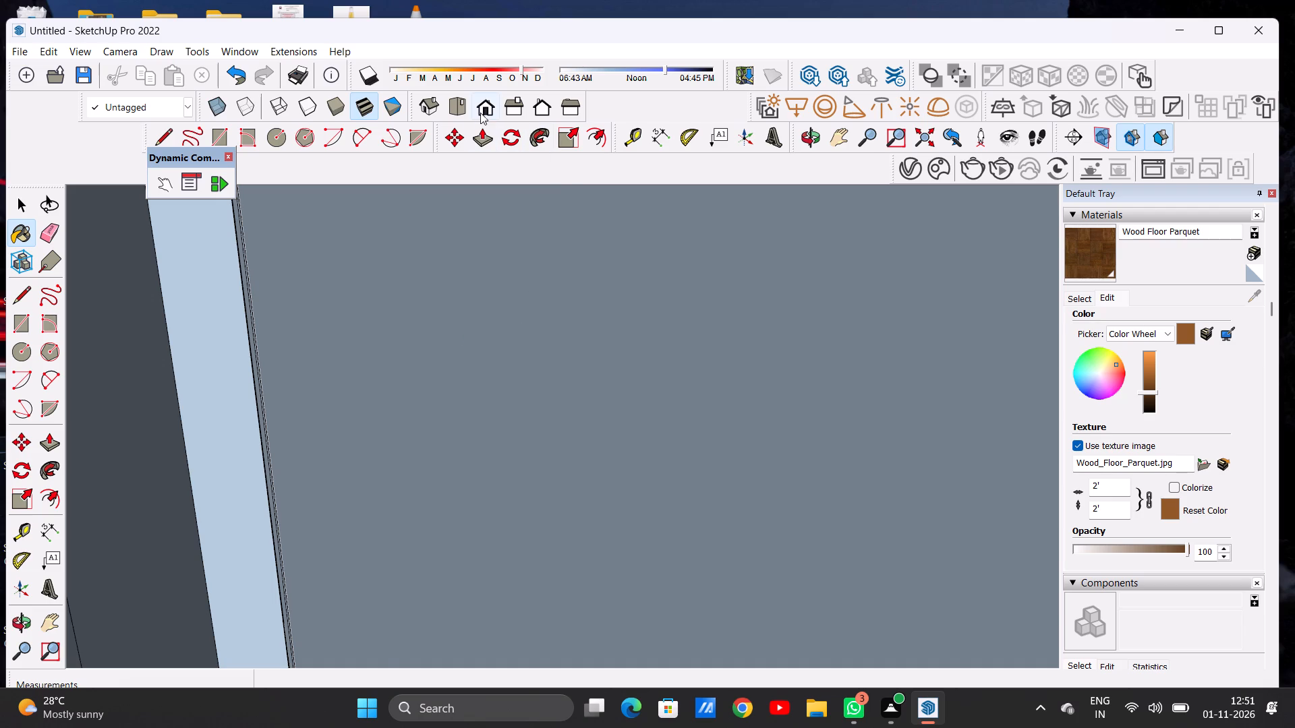
click(480, 113)
scroll(502, 323, down, 20)
scroll(502, 323, down, 2)
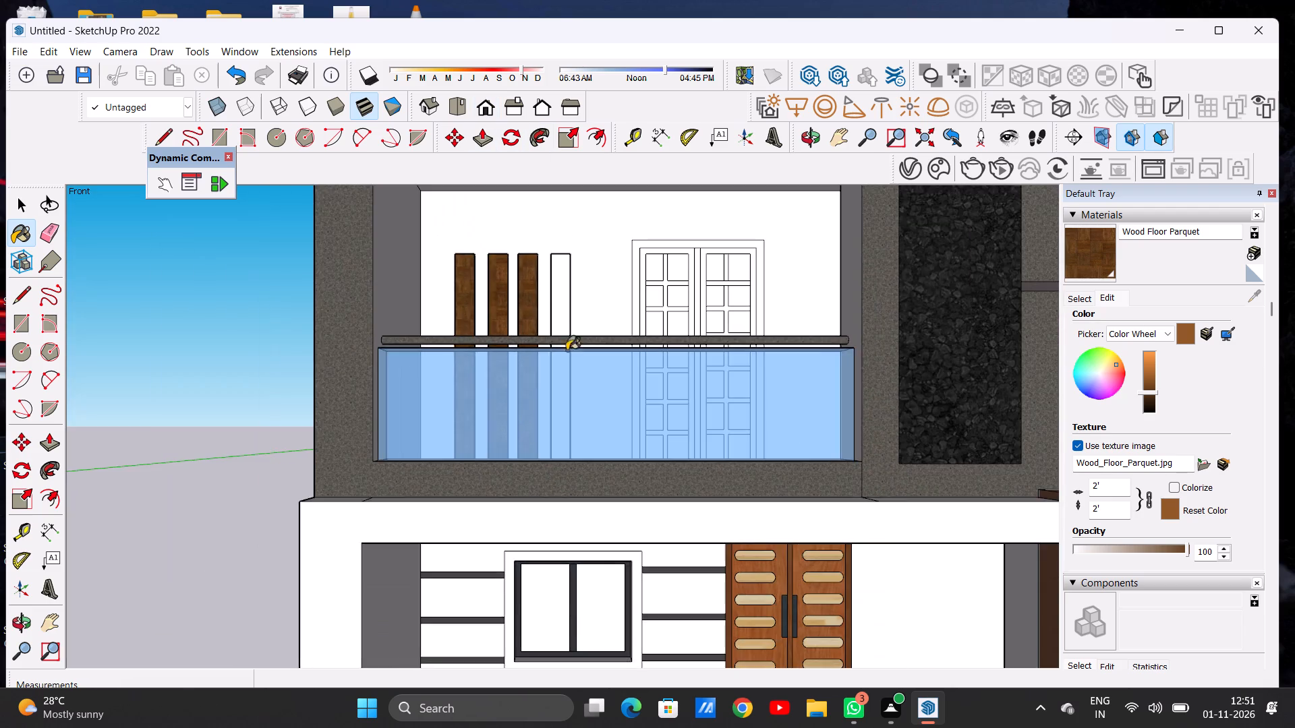
middle_drag(556, 301, 639, 450)
scroll(574, 235, up, 14)
scroll(544, 296, down, 1)
scroll(544, 296, up, 1)
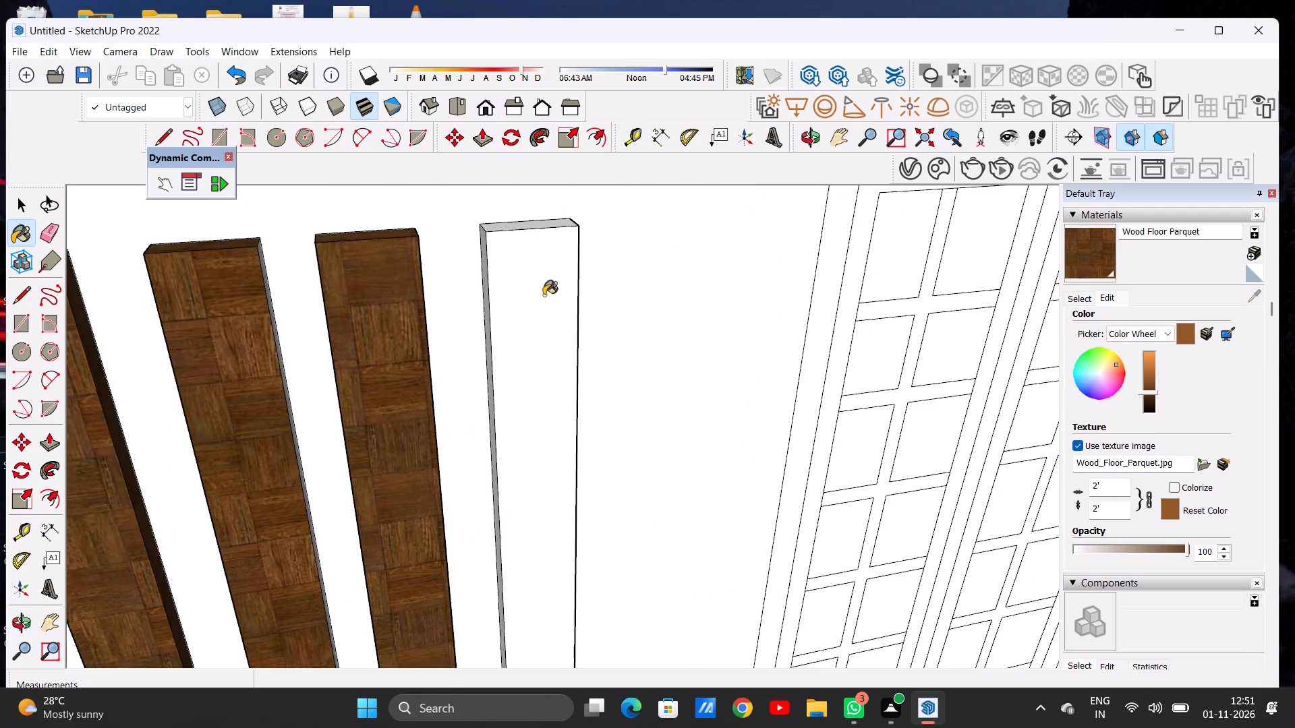
middle_drag(489, 233, 558, 259)
scroll(525, 260, up, 2)
scroll(525, 260, down, 1)
scroll(525, 260, up, 6)
click(521, 259)
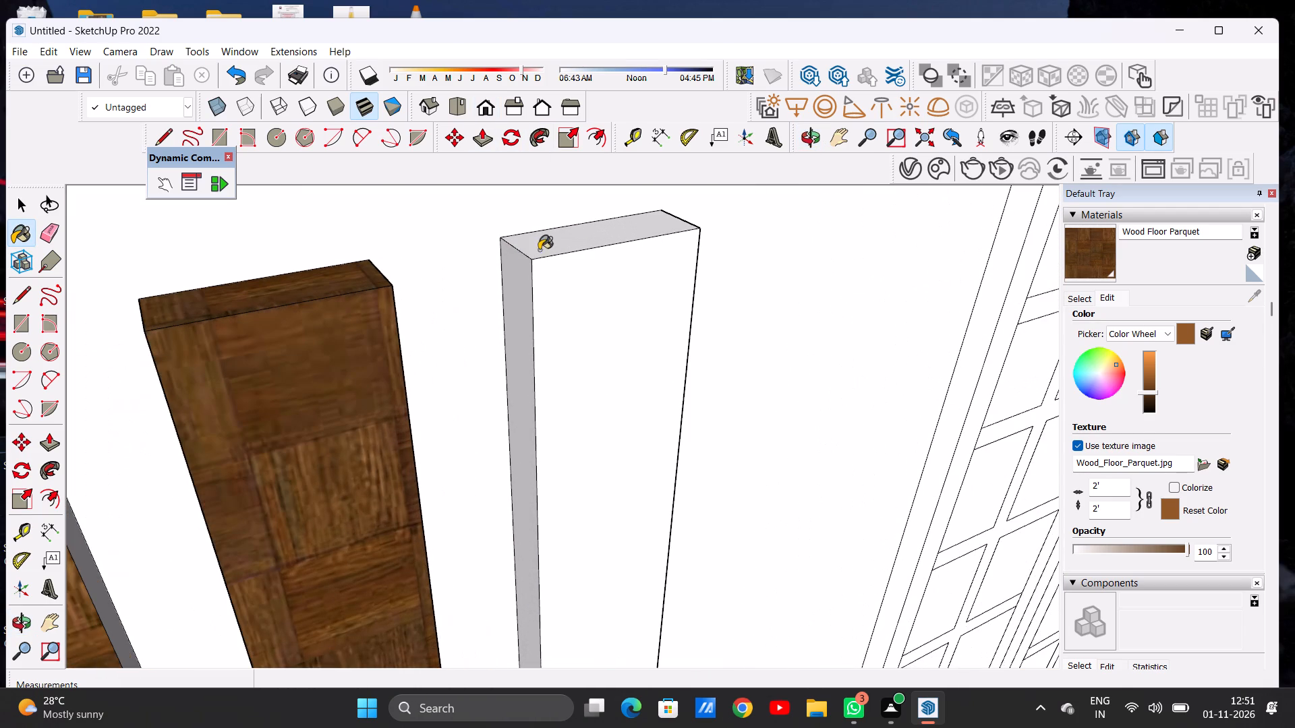
click(539, 250)
click(561, 278)
middle_drag(652, 286, 316, 264)
click(515, 258)
Paint the door-facing sides of the third and second vertical strips with Wood Floor Parquet.
middle_drag(467, 286, 523, 268)
scroll(548, 318, down, 5)
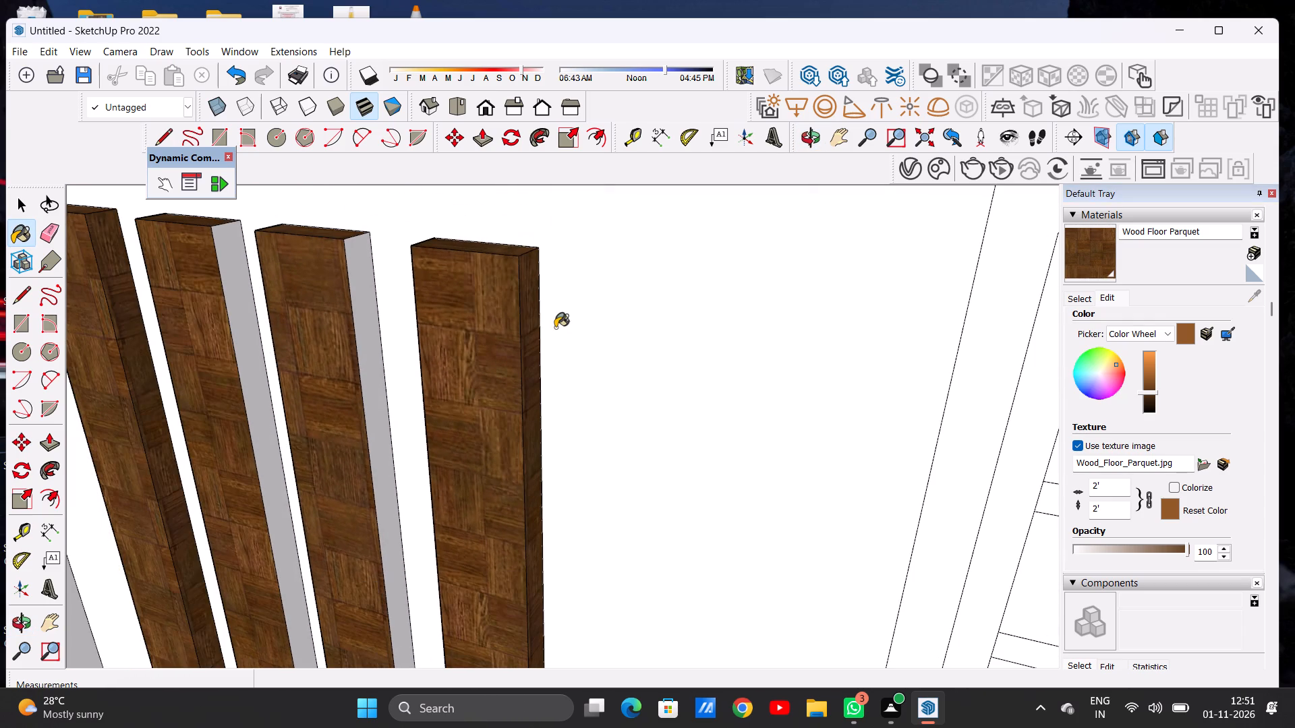
scroll(367, 261, down, 1)
scroll(367, 261, up, 6)
click(351, 261)
scroll(622, 267, down, 6)
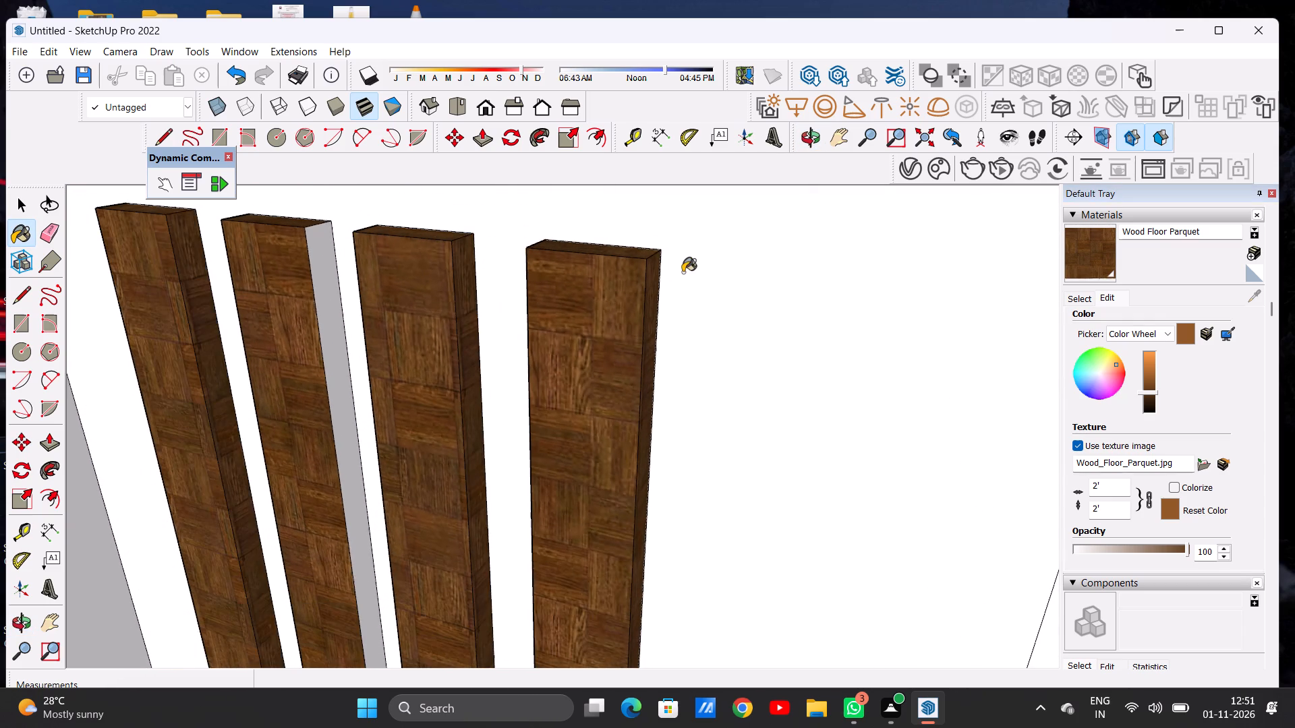
scroll(263, 254, up, 6)
click(351, 242)
scroll(482, 258, down, 5)
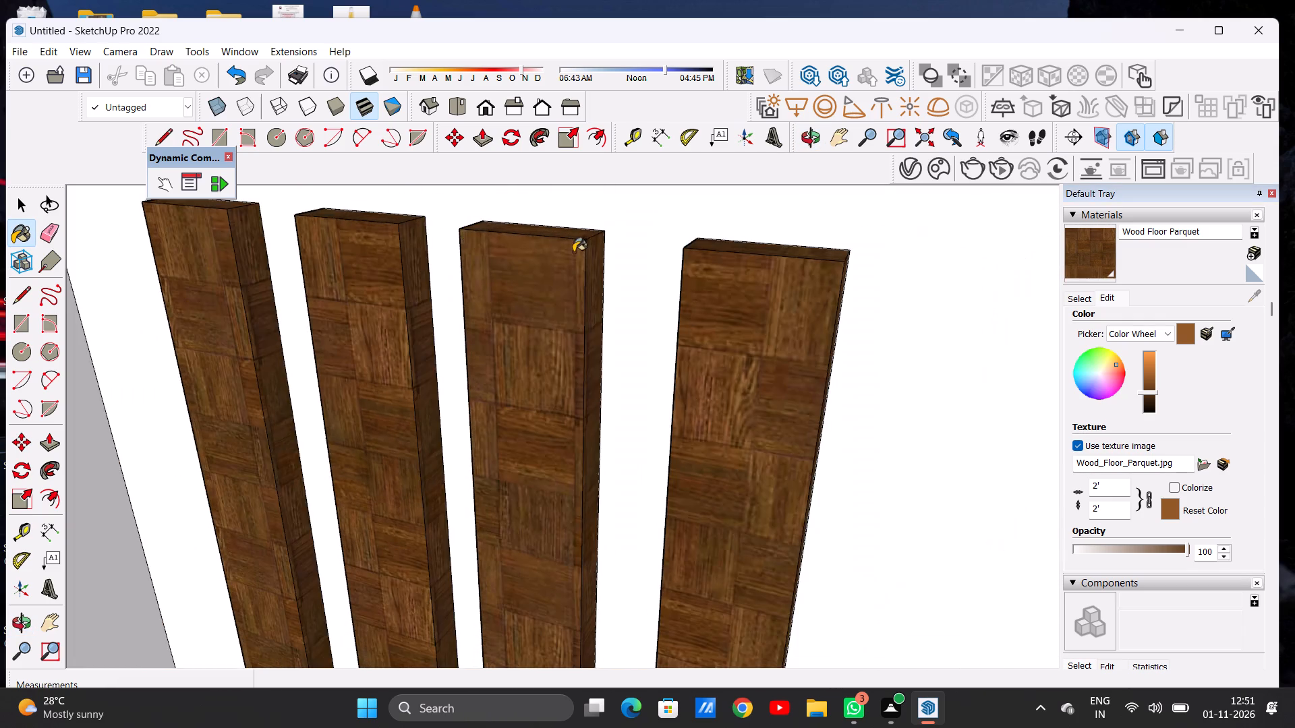
Examine the painted vertical strips from several angles, the overall front elevation, and the double door on the first-floor balcony.
scroll(533, 262, down, 14)
scroll(462, 303, up, 1)
scroll(462, 303, down, 20)
scroll(462, 303, down, 6)
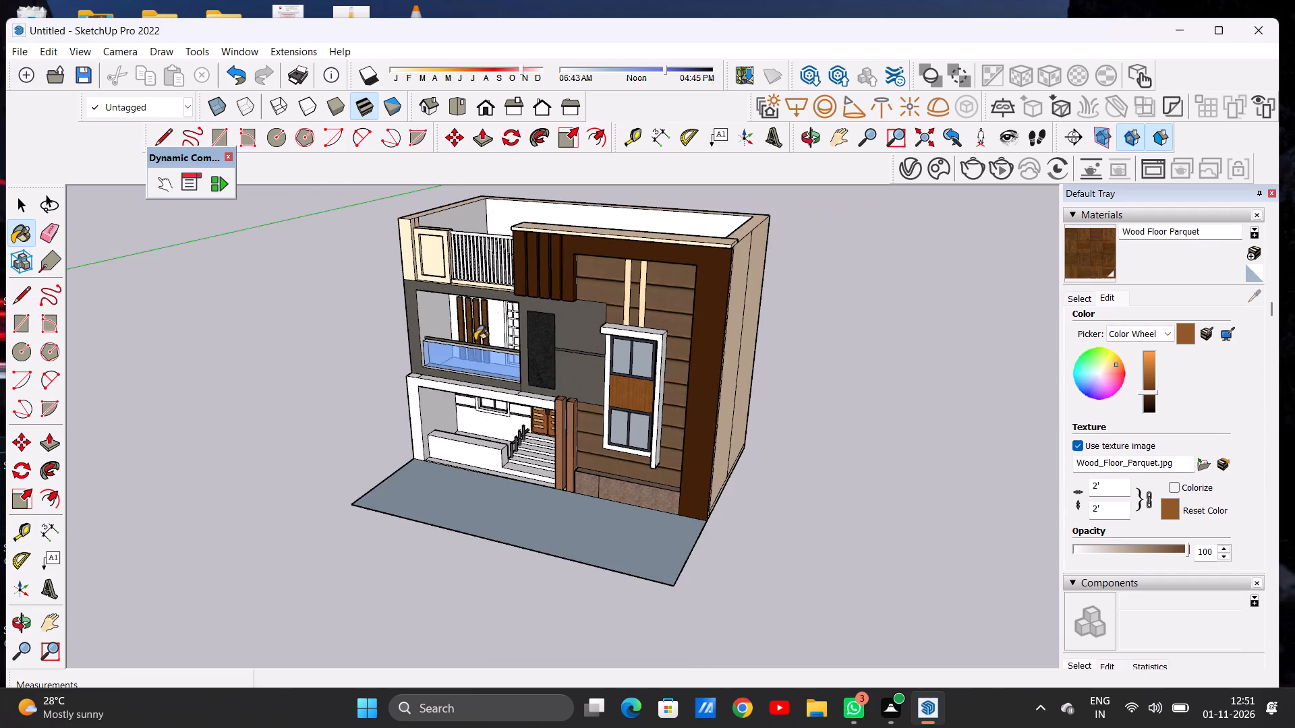
middle_drag(475, 340, 596, 253)
scroll(434, 345, up, 13)
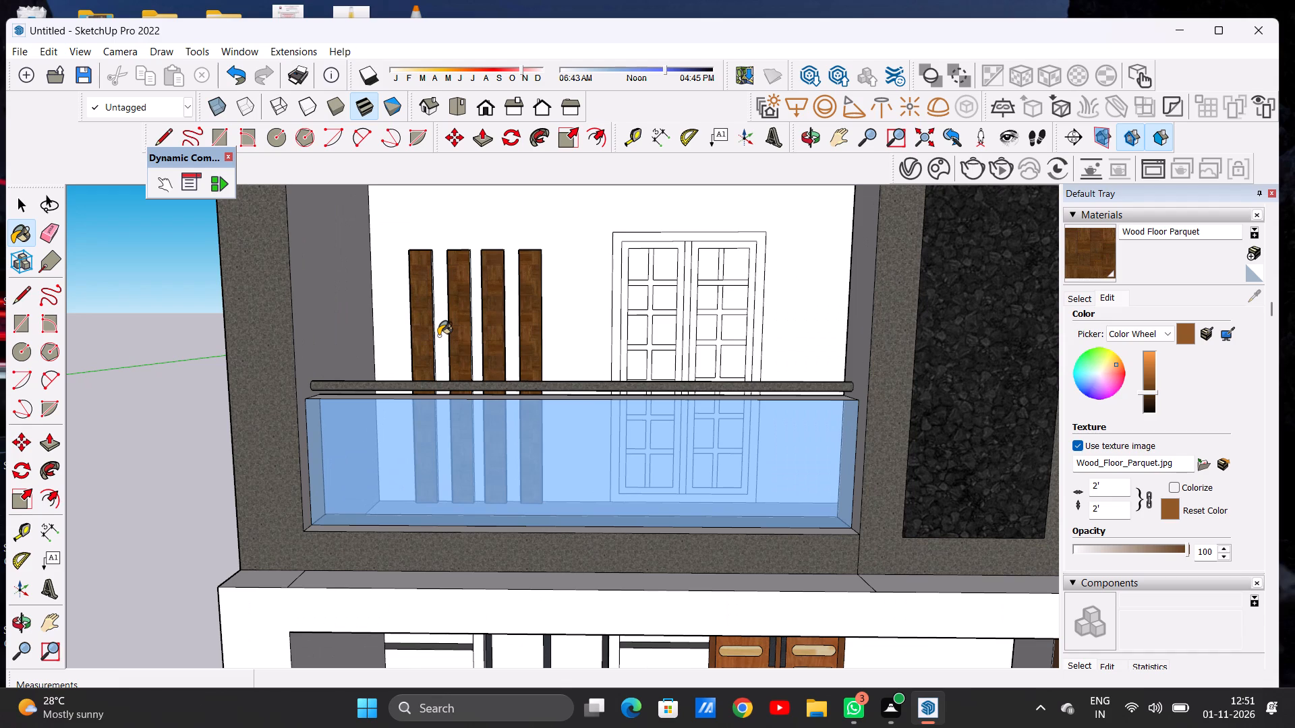
scroll(451, 338, down, 9)
scroll(500, 301, down, 12)
scroll(521, 309, up, 8)
scroll(489, 309, down, 1)
scroll(489, 309, up, 5)
middle_drag(521, 286, 456, 291)
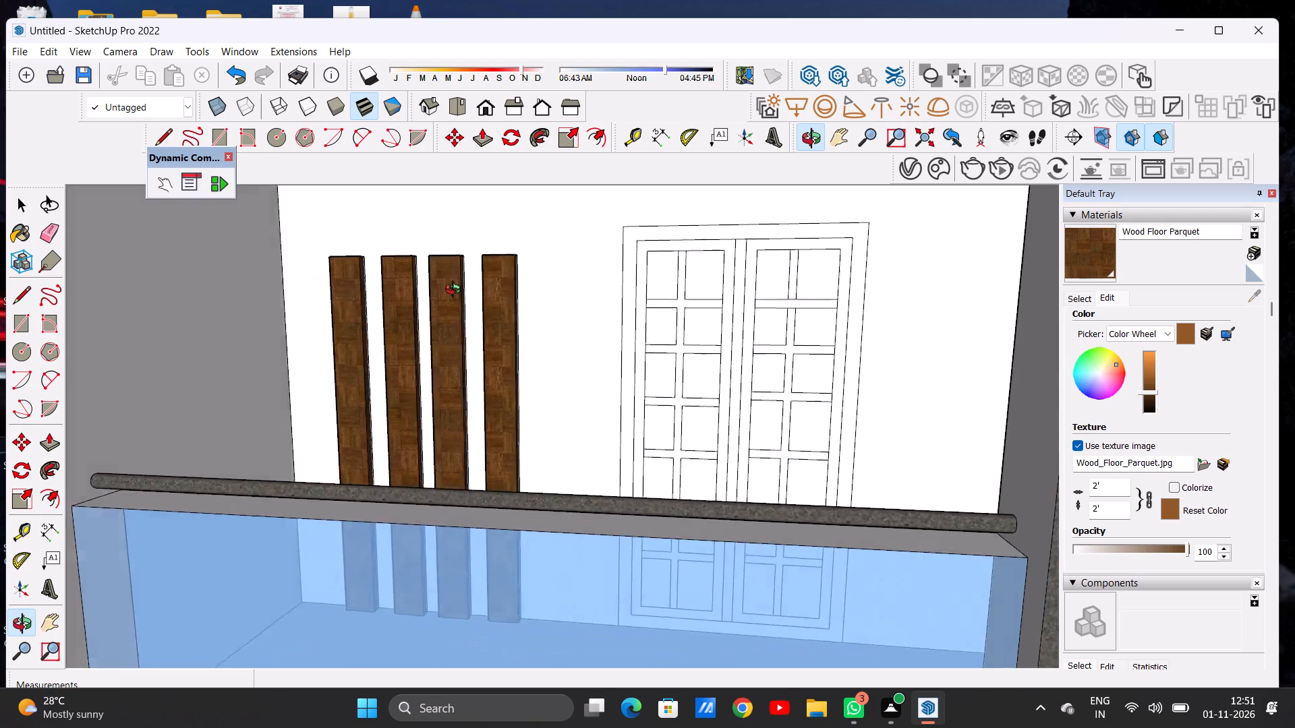
middle_drag(456, 291, 517, 307)
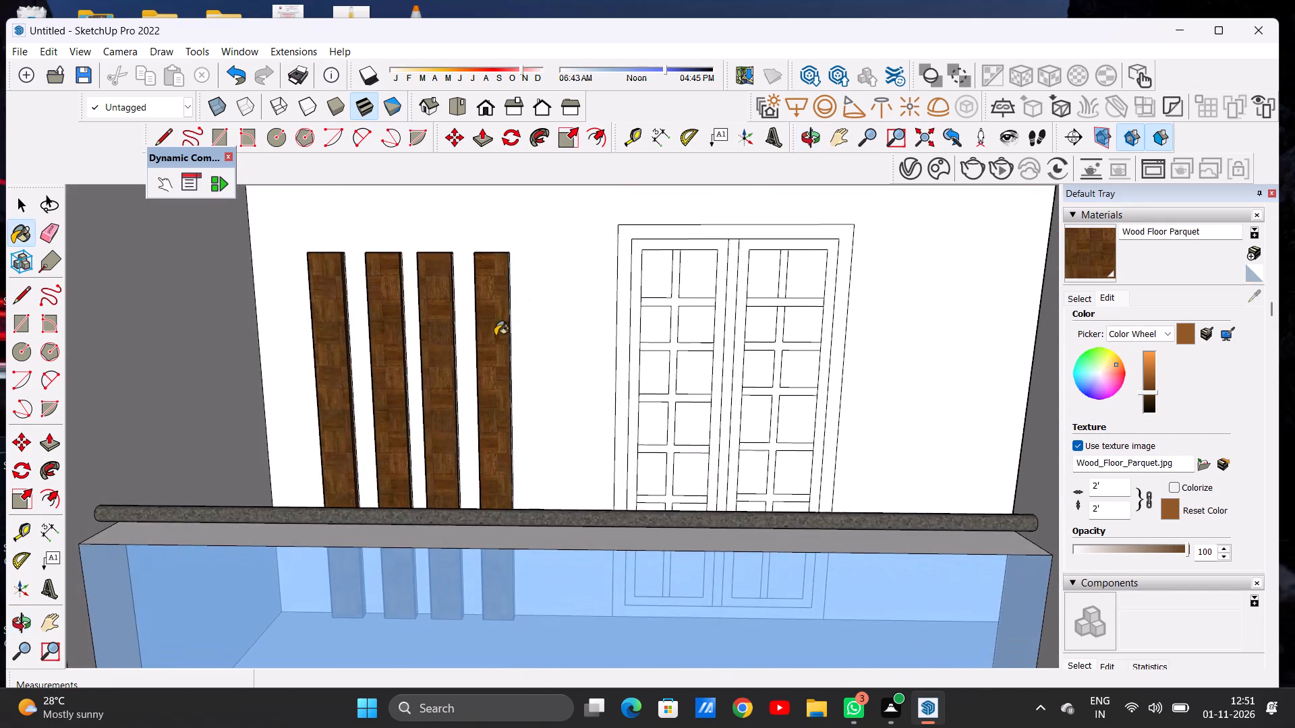
scroll(494, 343, down, 10)
middle_drag(418, 360, 546, 365)
scroll(447, 348, up, 11)
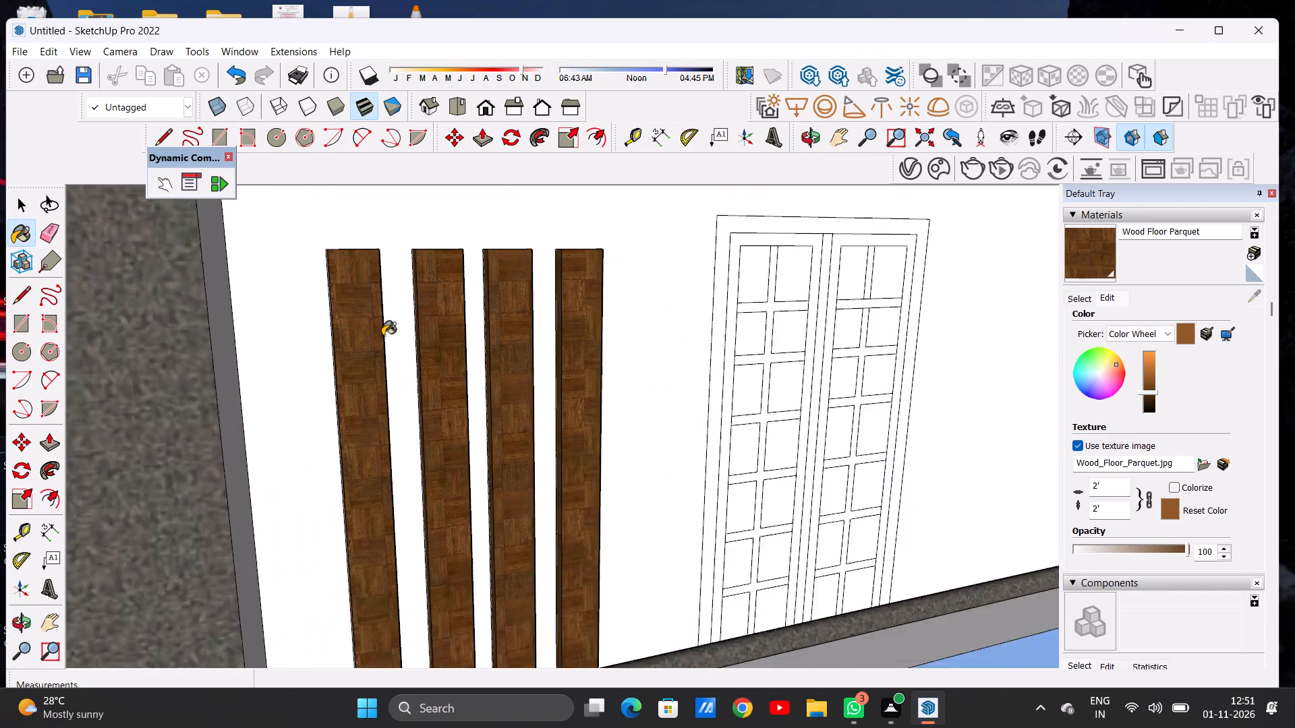
scroll(382, 336, up, 2)
middle_drag(324, 318, 265, 323)
scroll(396, 366, down, 6)
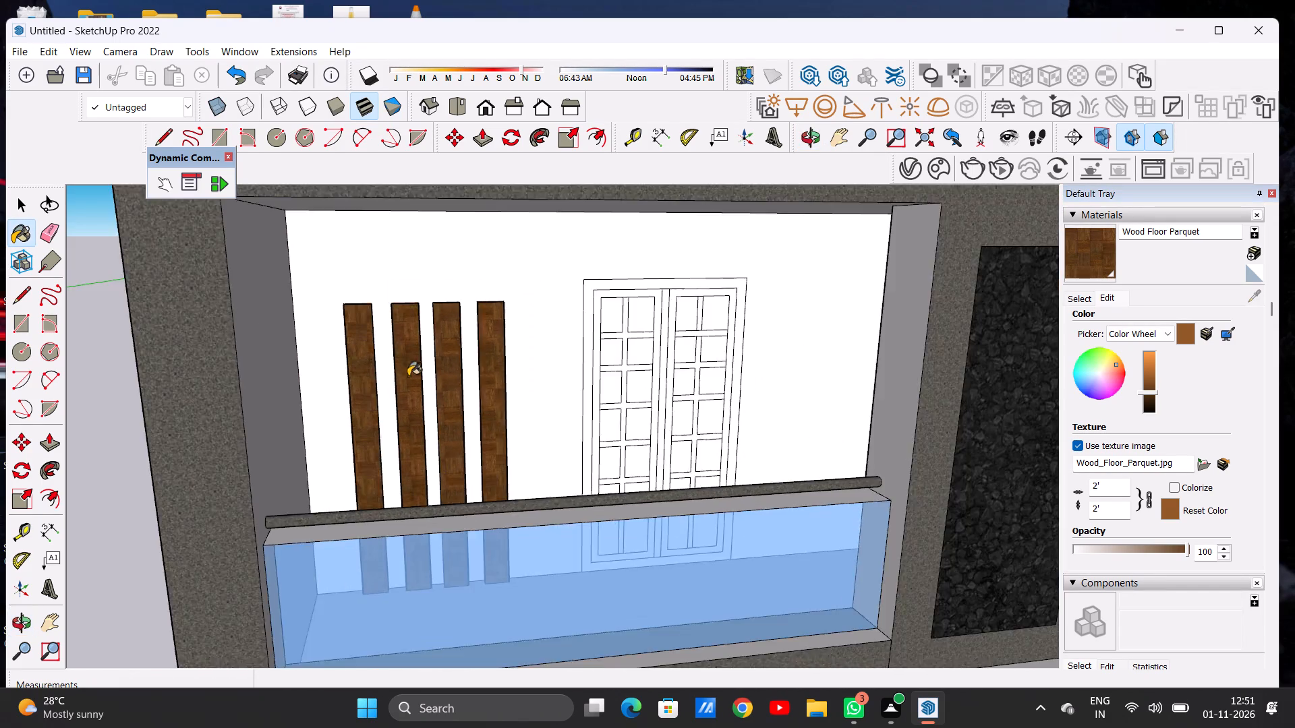
scroll(408, 376, down, 7)
scroll(395, 392, up, 1)
scroll(387, 401, down, 2)
scroll(387, 401, up, 1)
scroll(387, 401, down, 3)
middle_drag(502, 408, 442, 393)
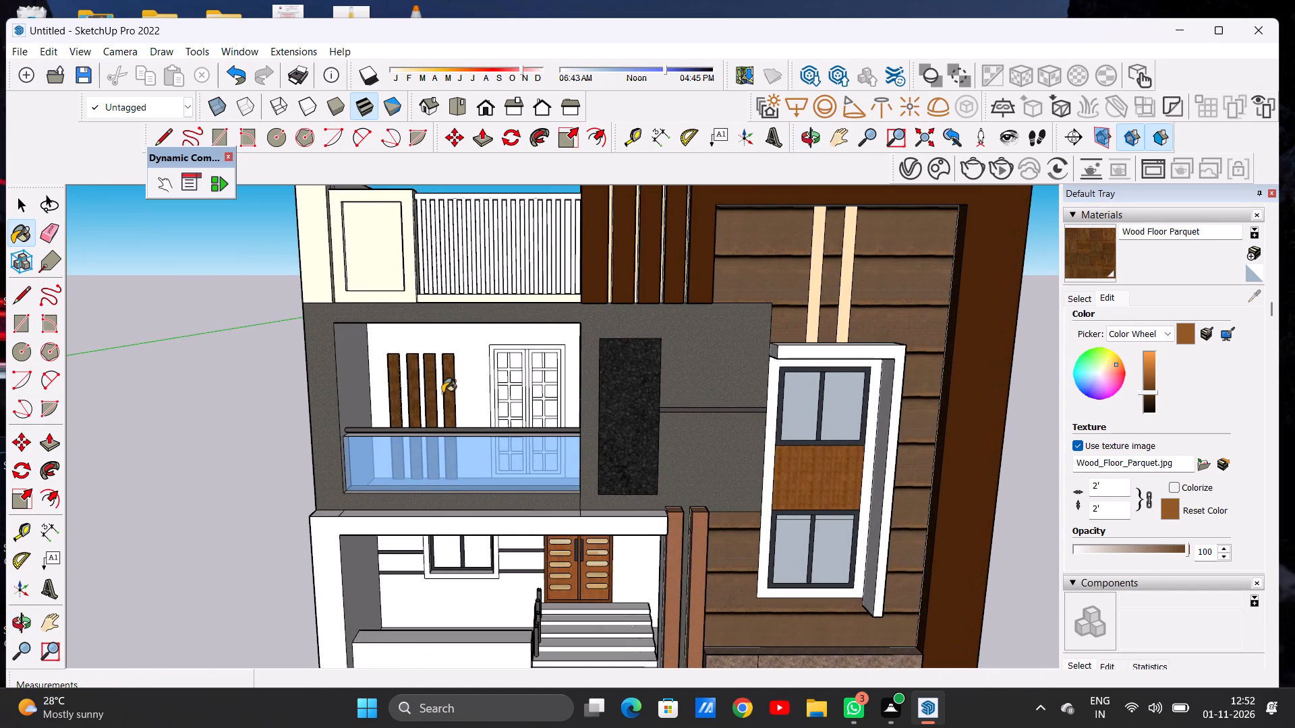
key(space)
scroll(501, 392, up, 9)
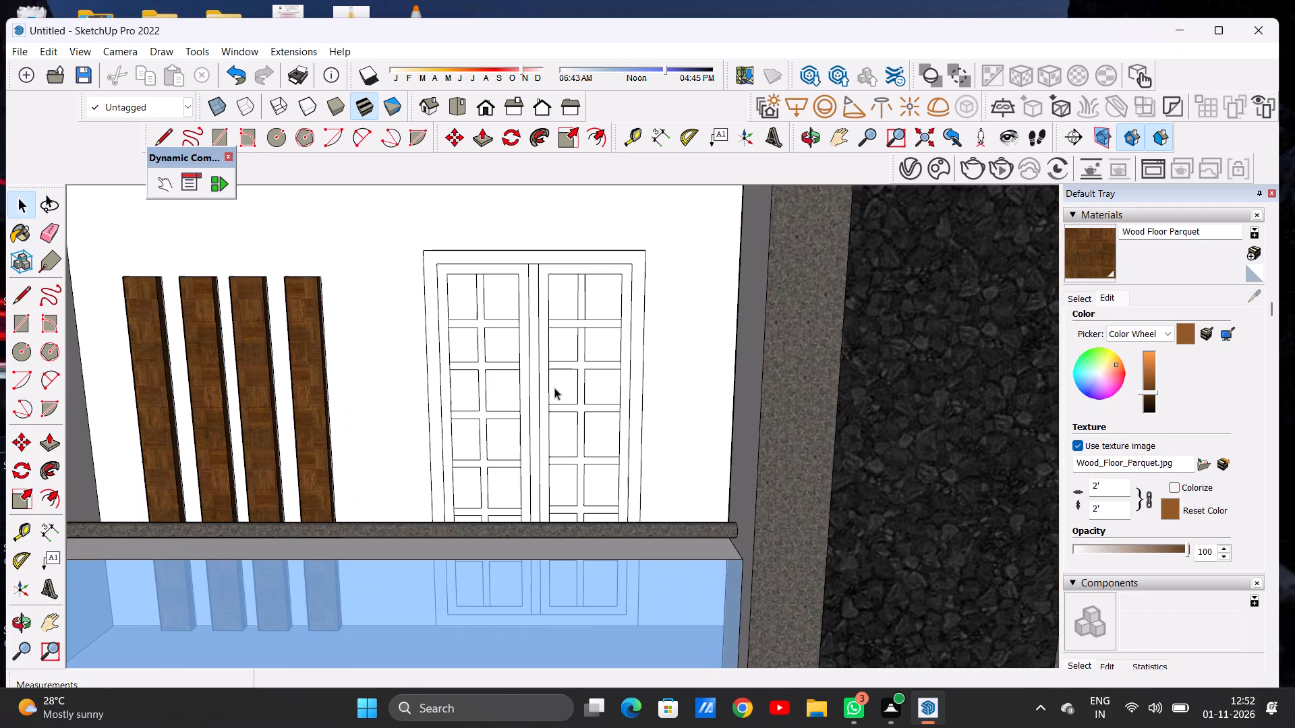
scroll(554, 388, up, 1)
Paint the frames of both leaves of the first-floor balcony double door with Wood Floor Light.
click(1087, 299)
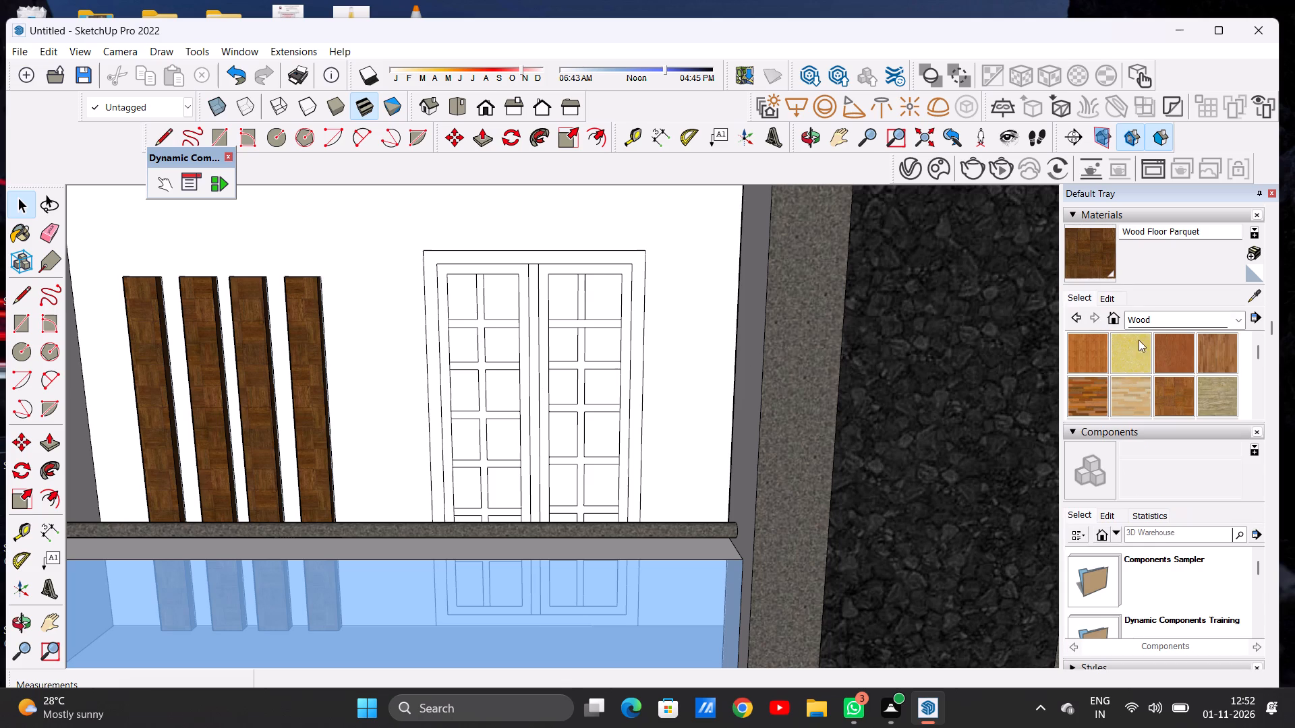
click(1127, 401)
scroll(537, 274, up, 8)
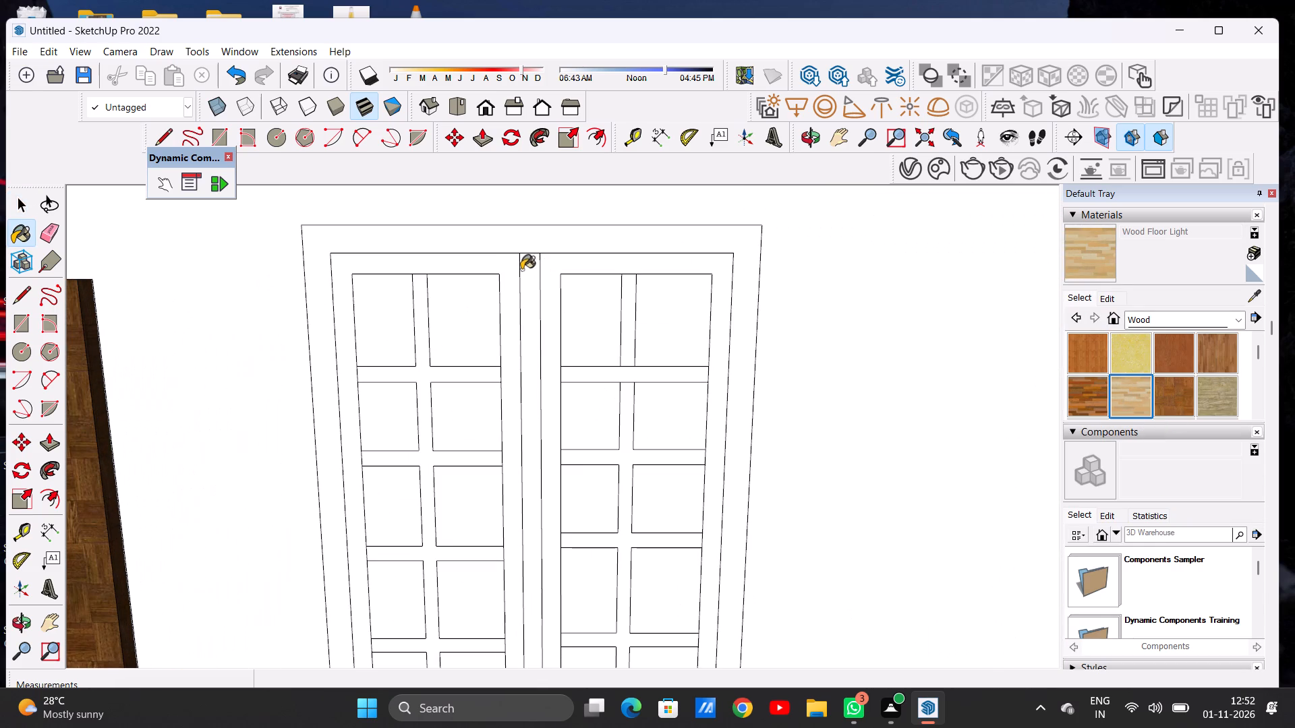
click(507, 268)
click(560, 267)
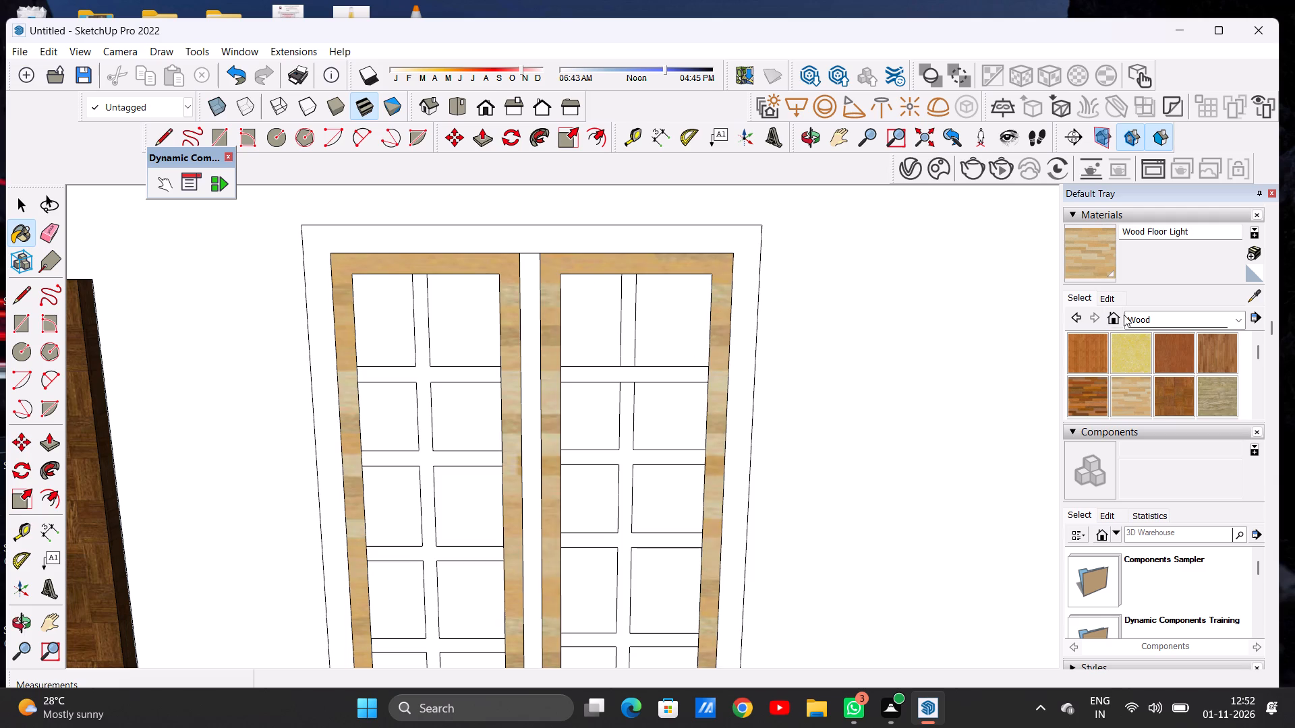
Paint the frames of both double-door leaves with Carrera Marble from the Stone materials.
click(1144, 319)
click(1147, 477)
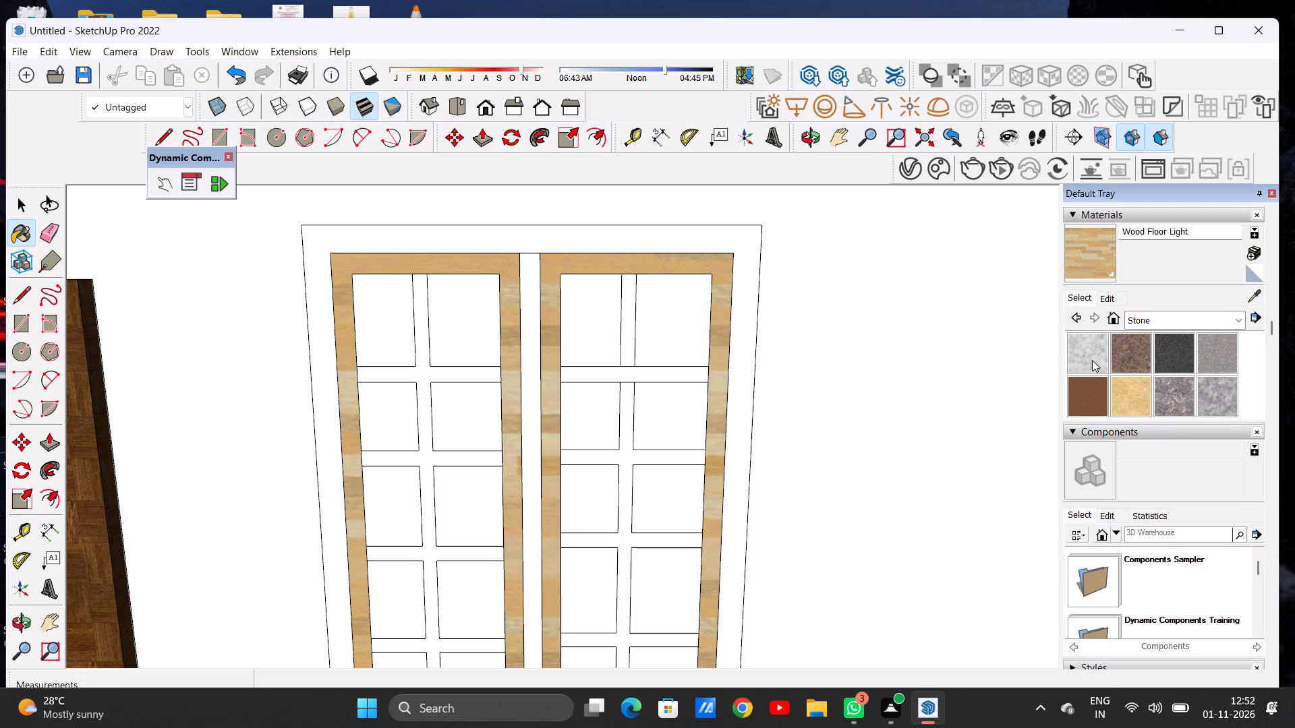
click(1092, 360)
scroll(479, 299, up, 5)
click(507, 243)
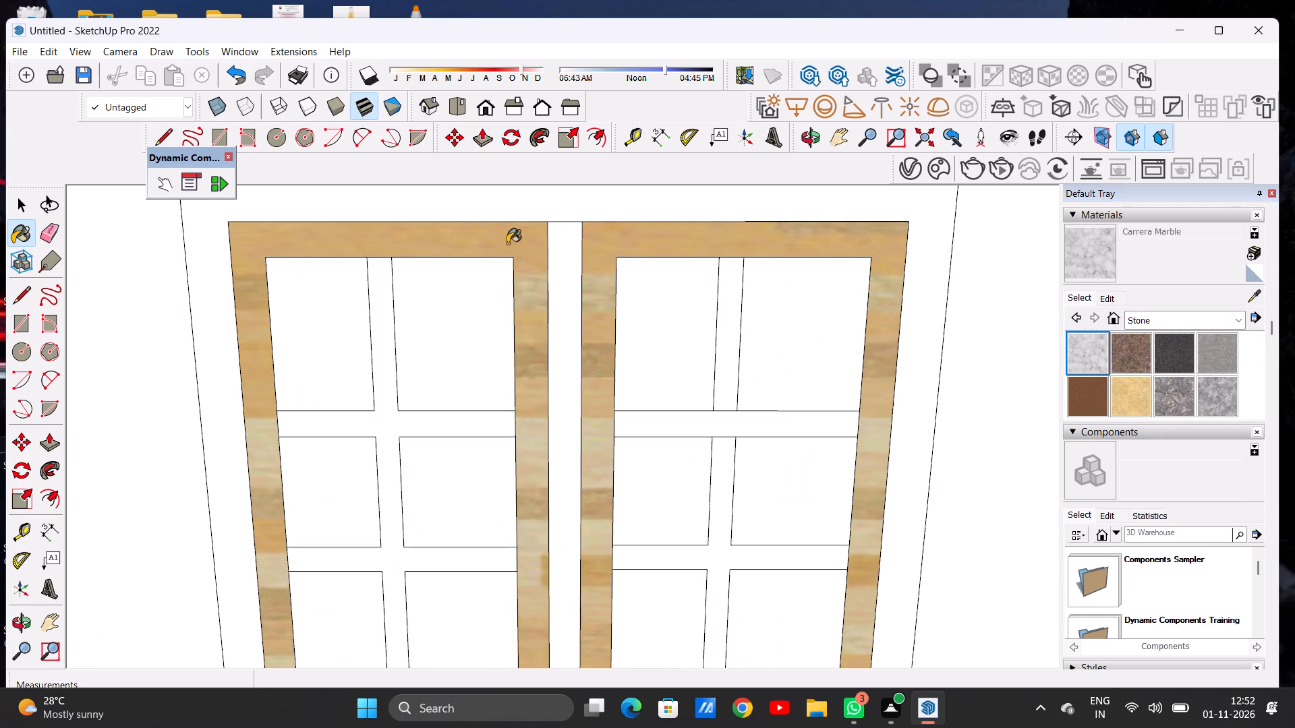
click(616, 242)
scroll(471, 300, down, 13)
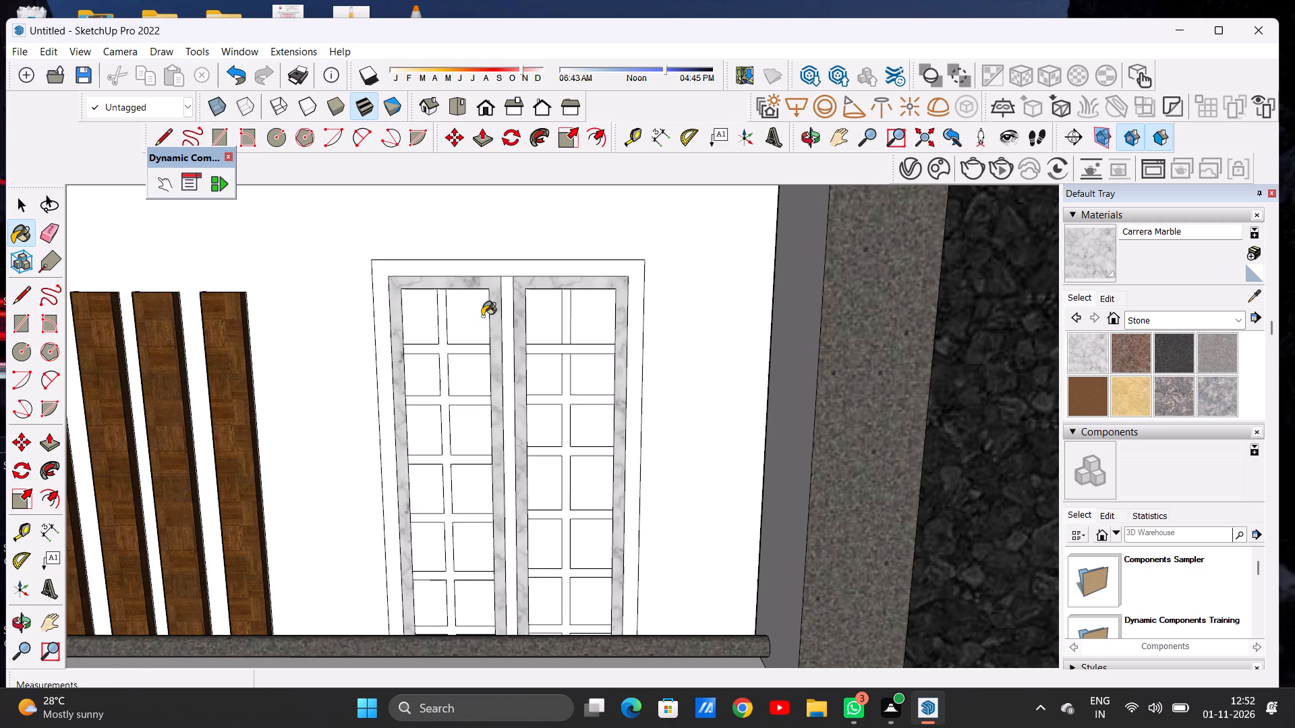
scroll(480, 279, down, 2)
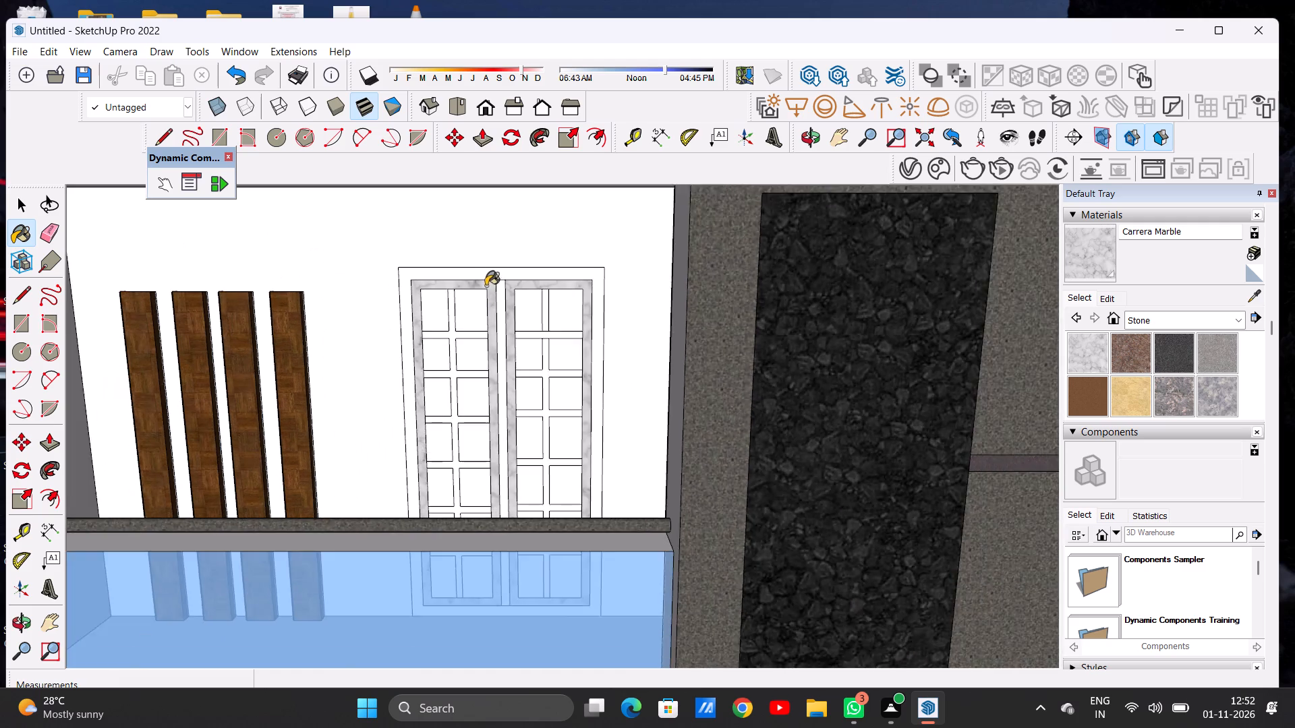
scroll(486, 286, down, 3)
middle_drag(490, 365, 484, 362)
scroll(486, 361, up, 1)
scroll(486, 361, down, 1)
scroll(486, 361, up, 4)
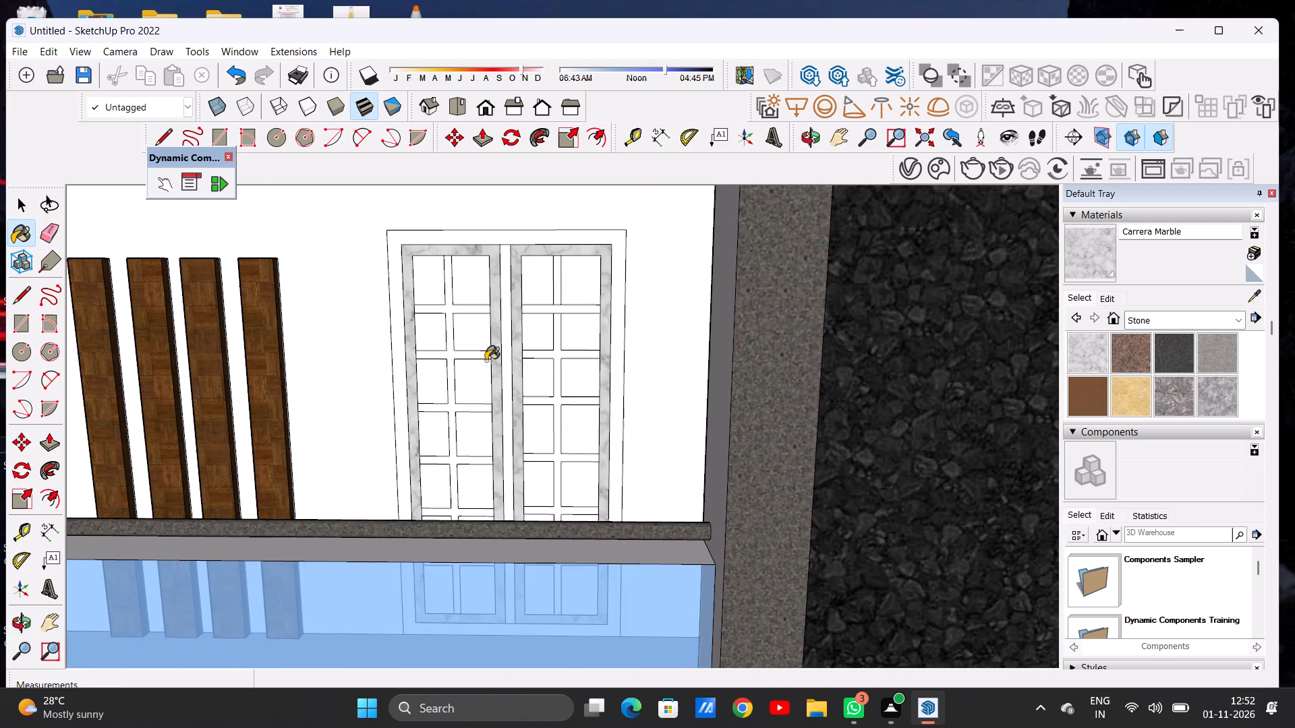
scroll(486, 361, up, 1)
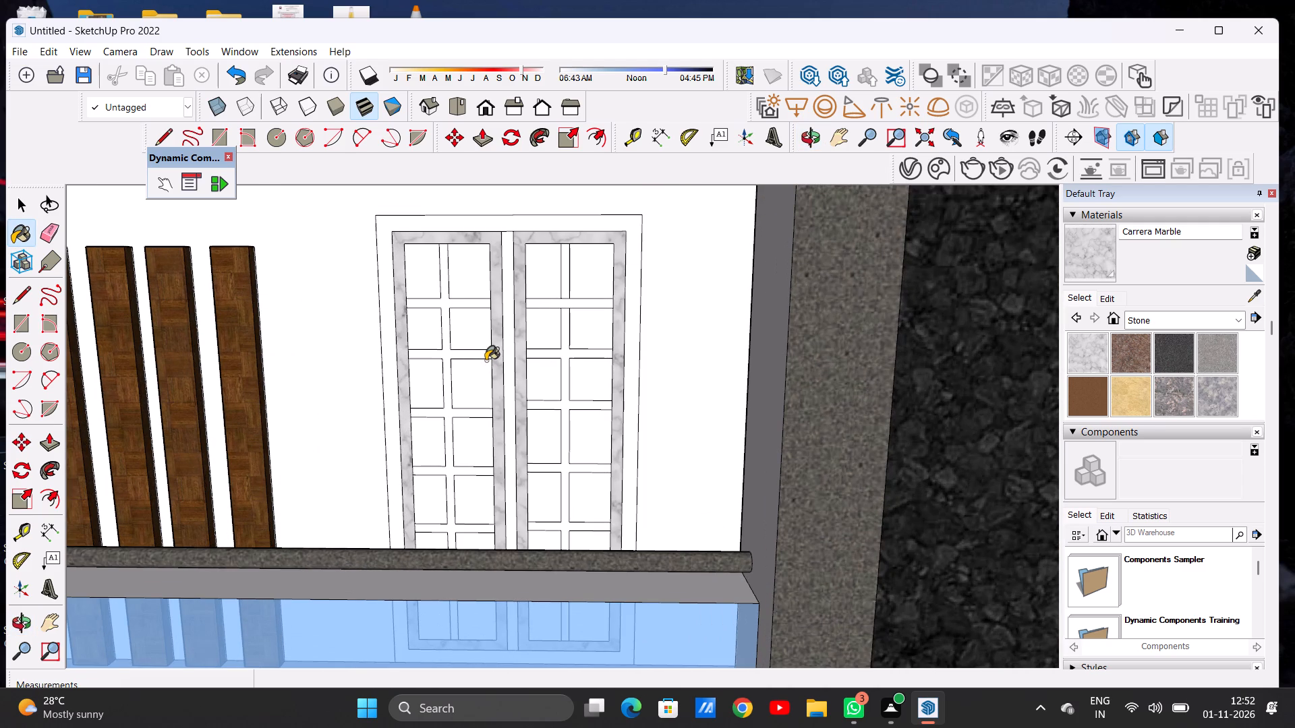
key(space)
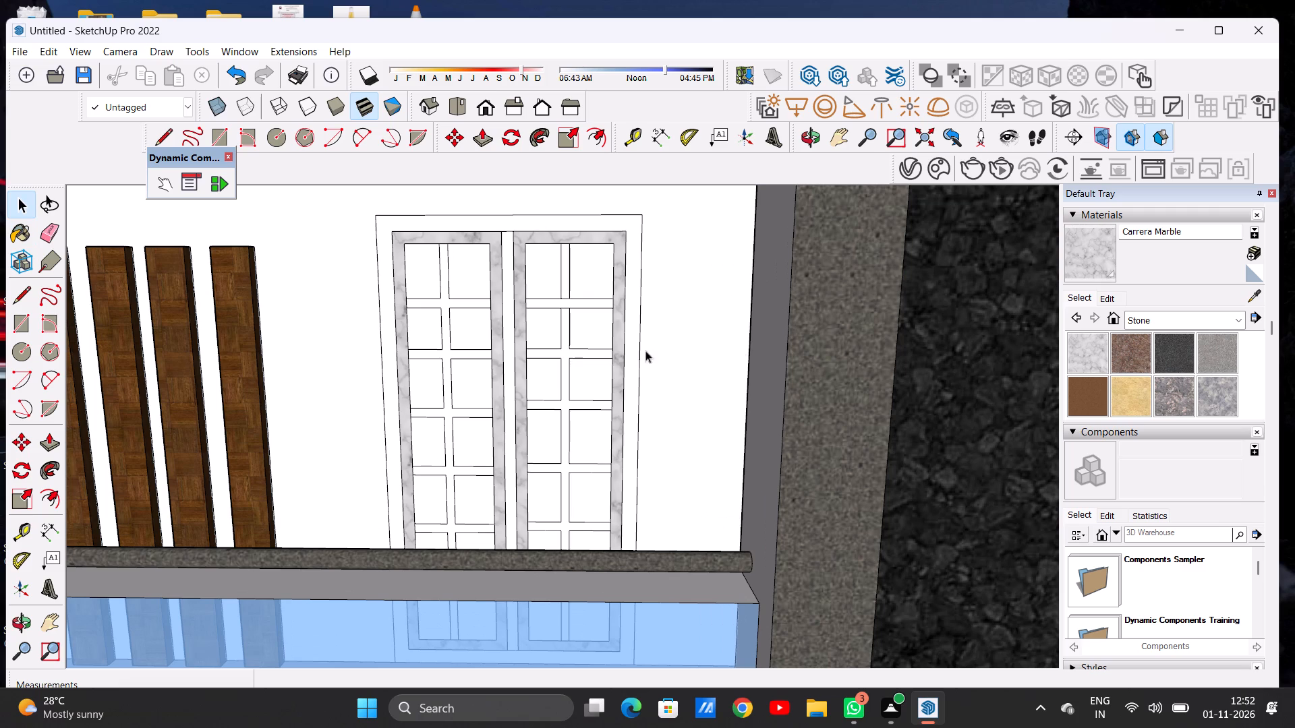
Paint the crossing glazing bars of both double-door leaves with Formica Speckled Grey from the Synthetic Surfaces materials.
click(1139, 313)
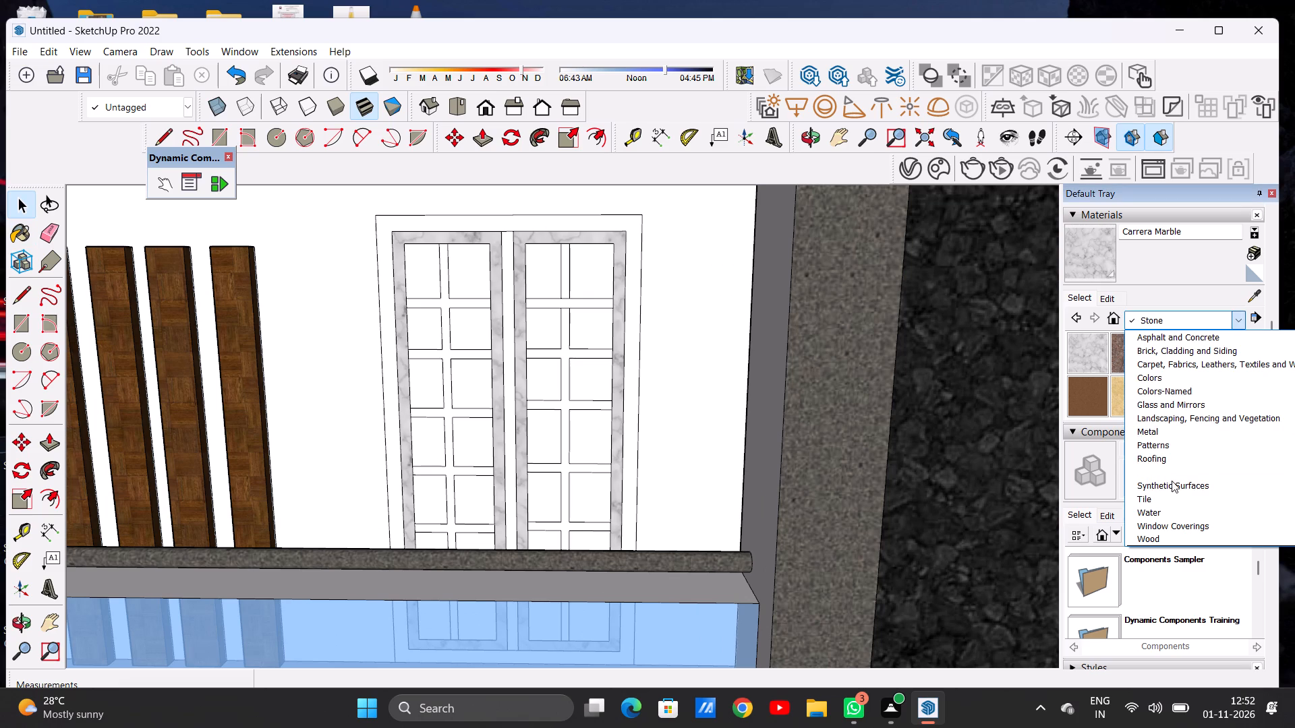
click(1172, 488)
click(1139, 394)
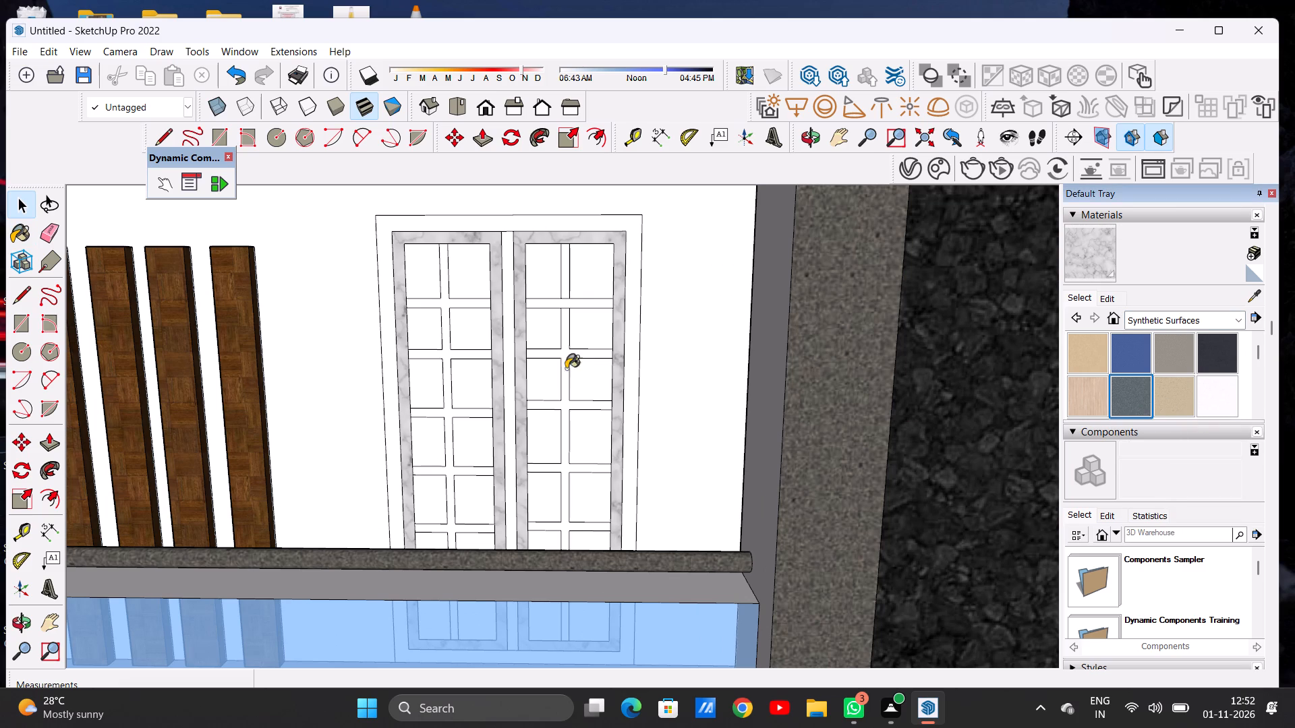
scroll(461, 282, up, 7)
click(430, 313)
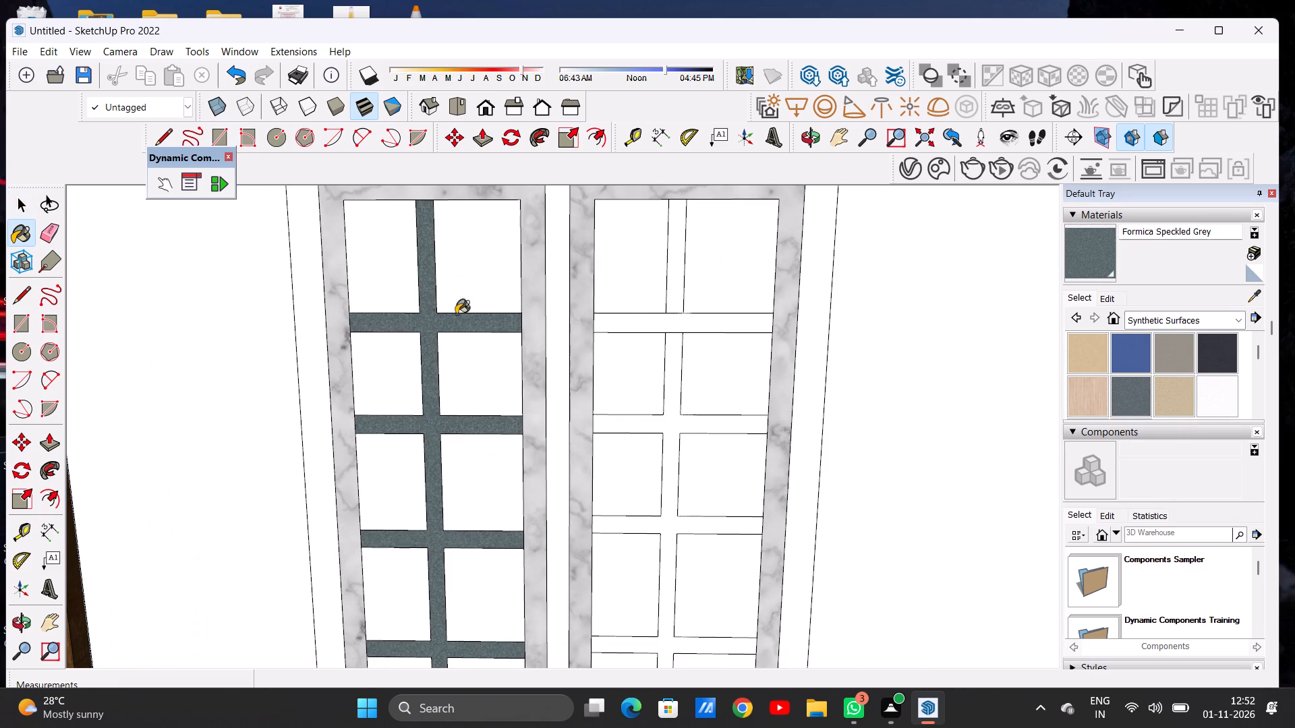
click(633, 318)
click(677, 307)
click(677, 353)
Examine the double door's painted frames and glazing bars up close and against the overall front elevation.
scroll(635, 346, down, 3)
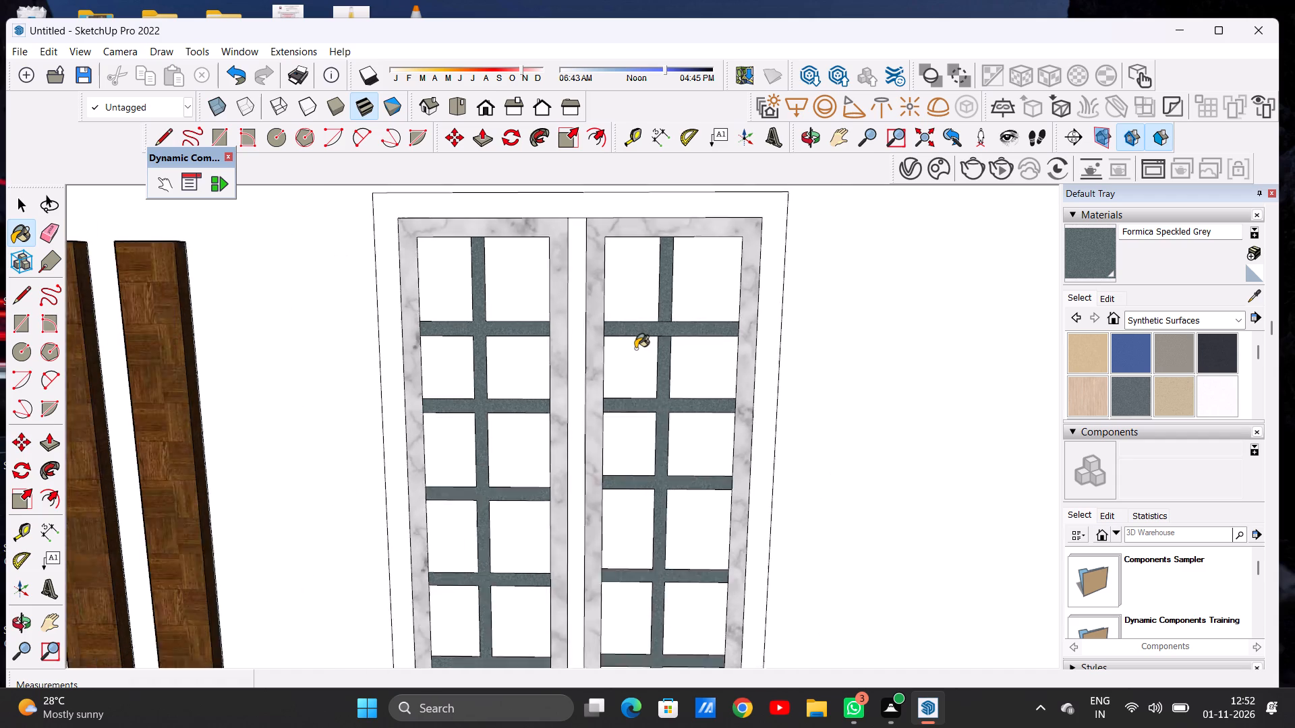
scroll(635, 348, down, 12)
scroll(614, 339, up, 1)
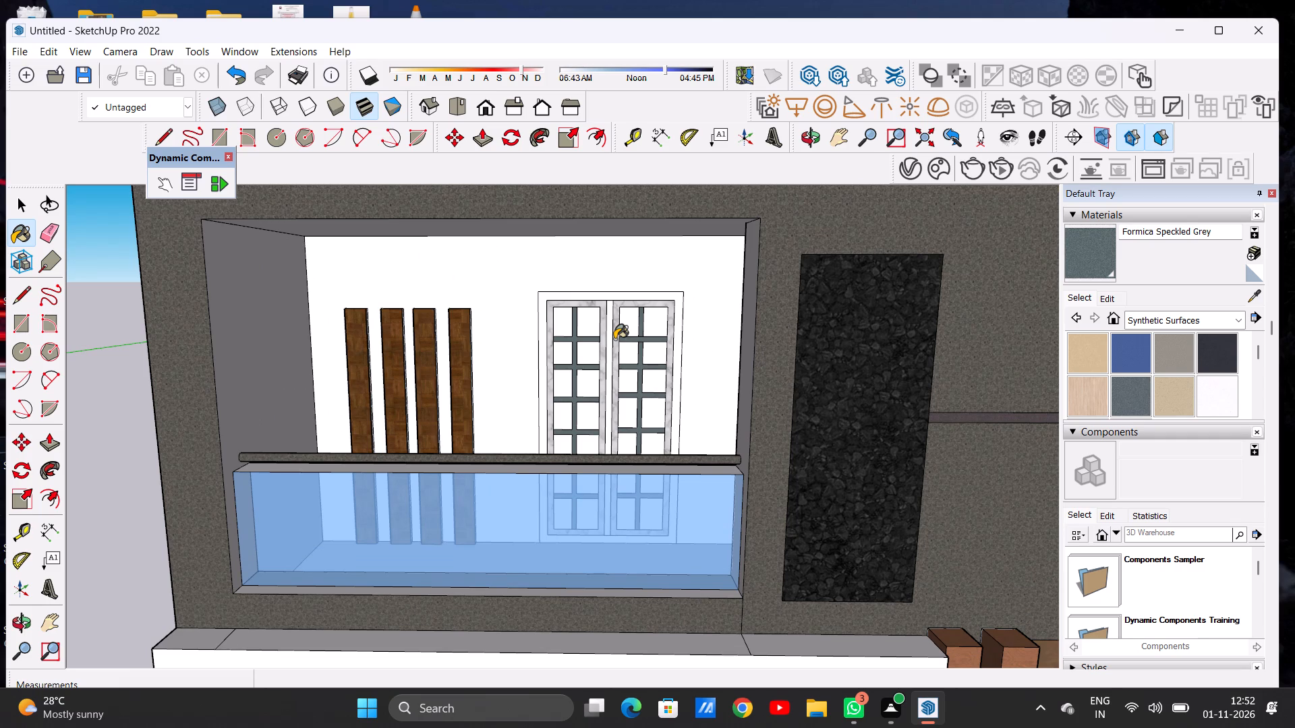
scroll(558, 346, down, 6)
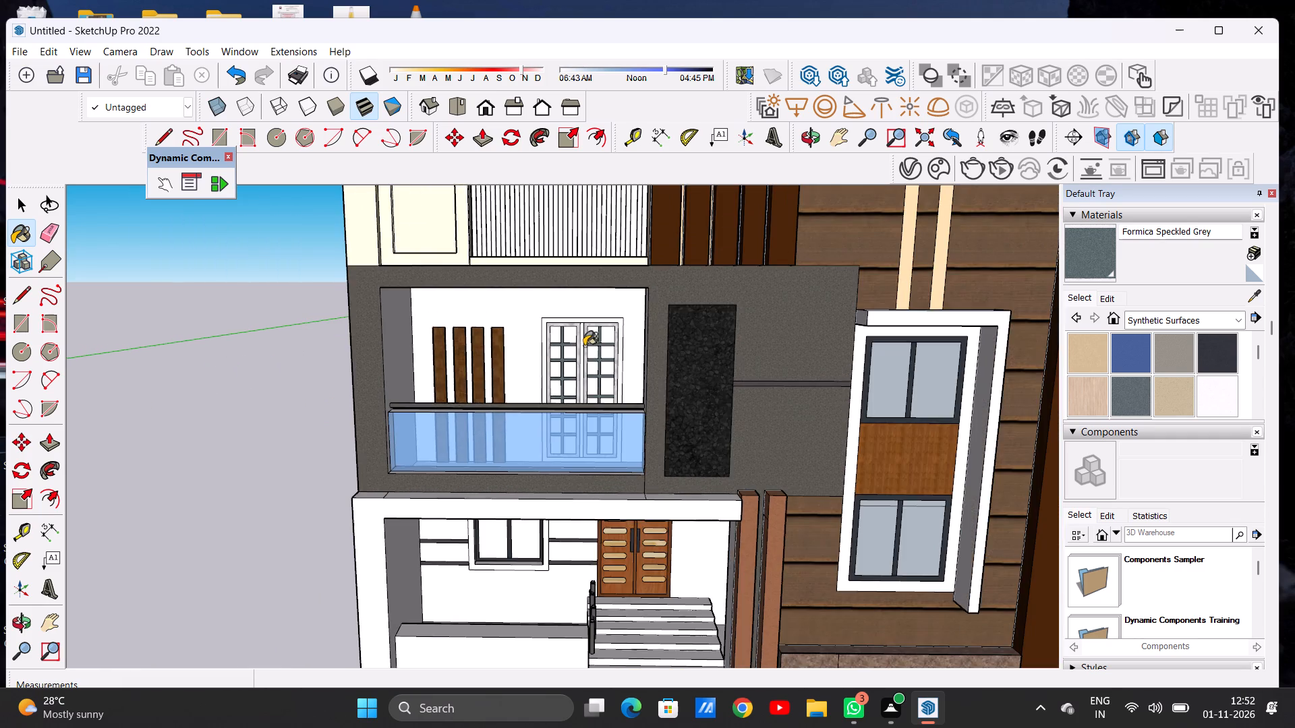
scroll(590, 346, up, 16)
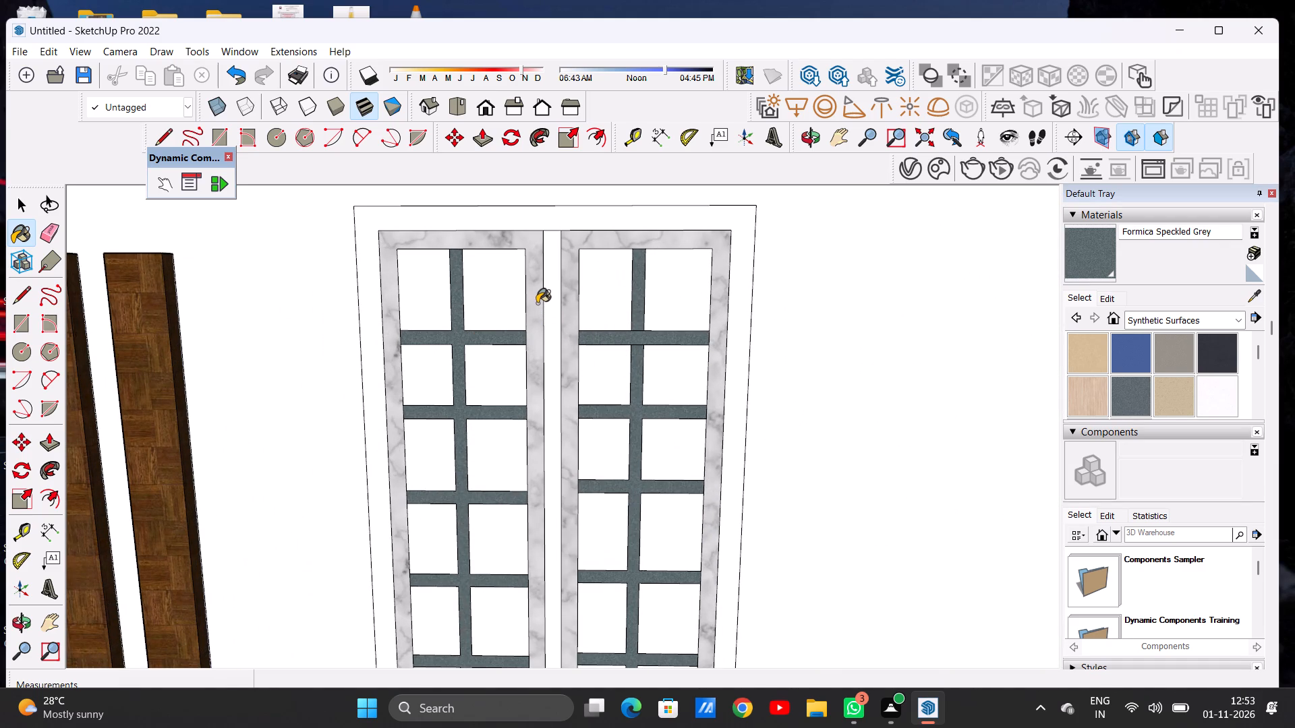
scroll(542, 288, down, 6)
key(space)
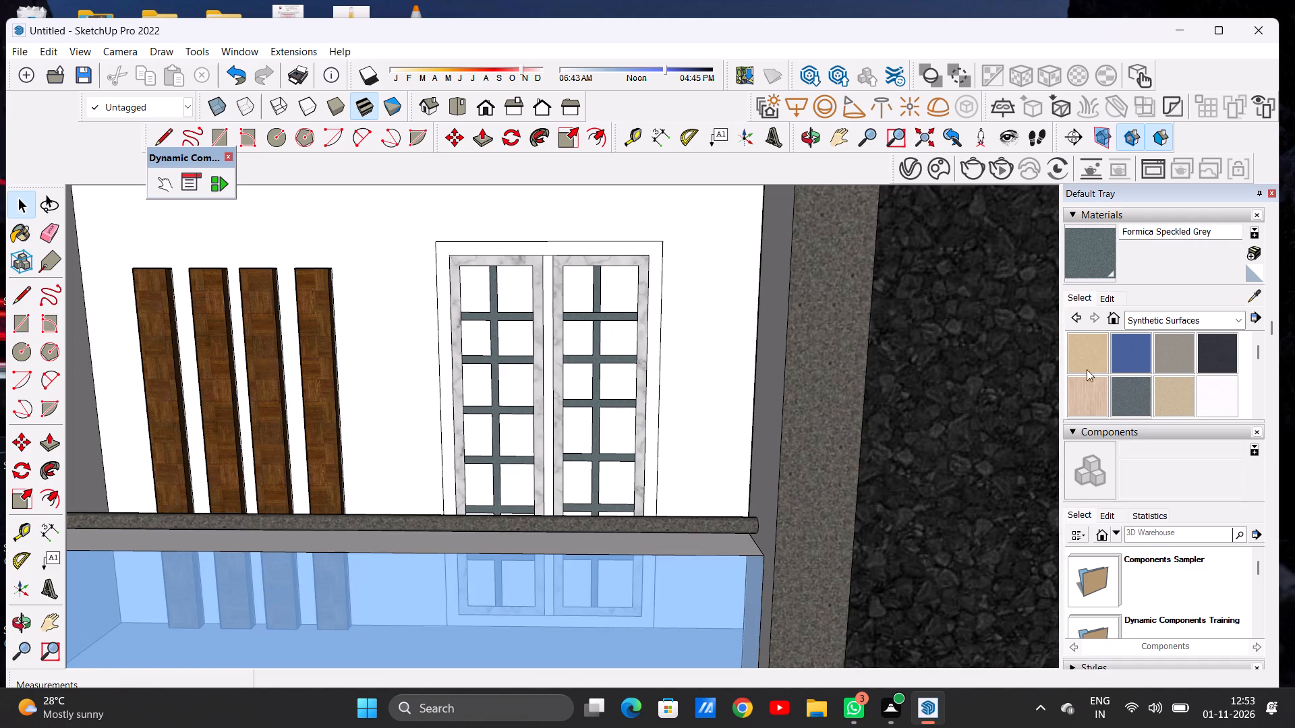
Paint the four panes in the top row of the double door with Formica Graystone.
click(1175, 346)
scroll(432, 300, up, 5)
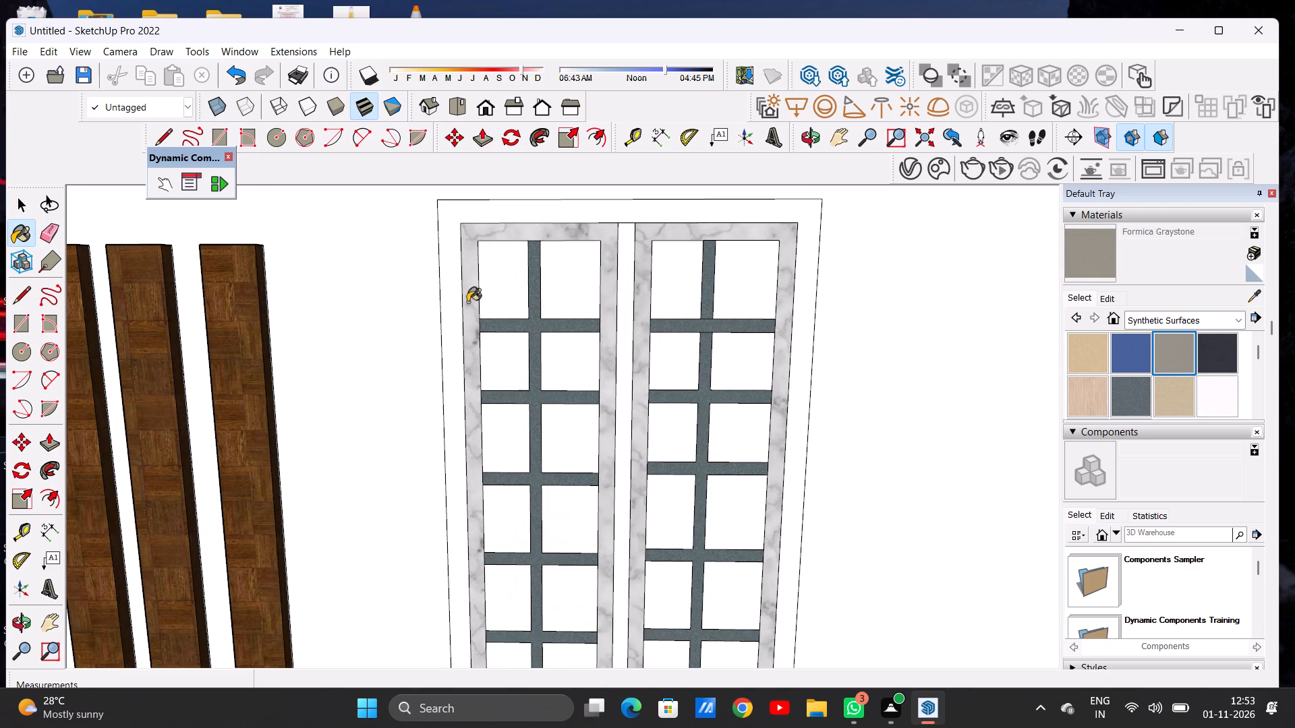
click(498, 288)
click(554, 284)
click(654, 278)
click(749, 280)
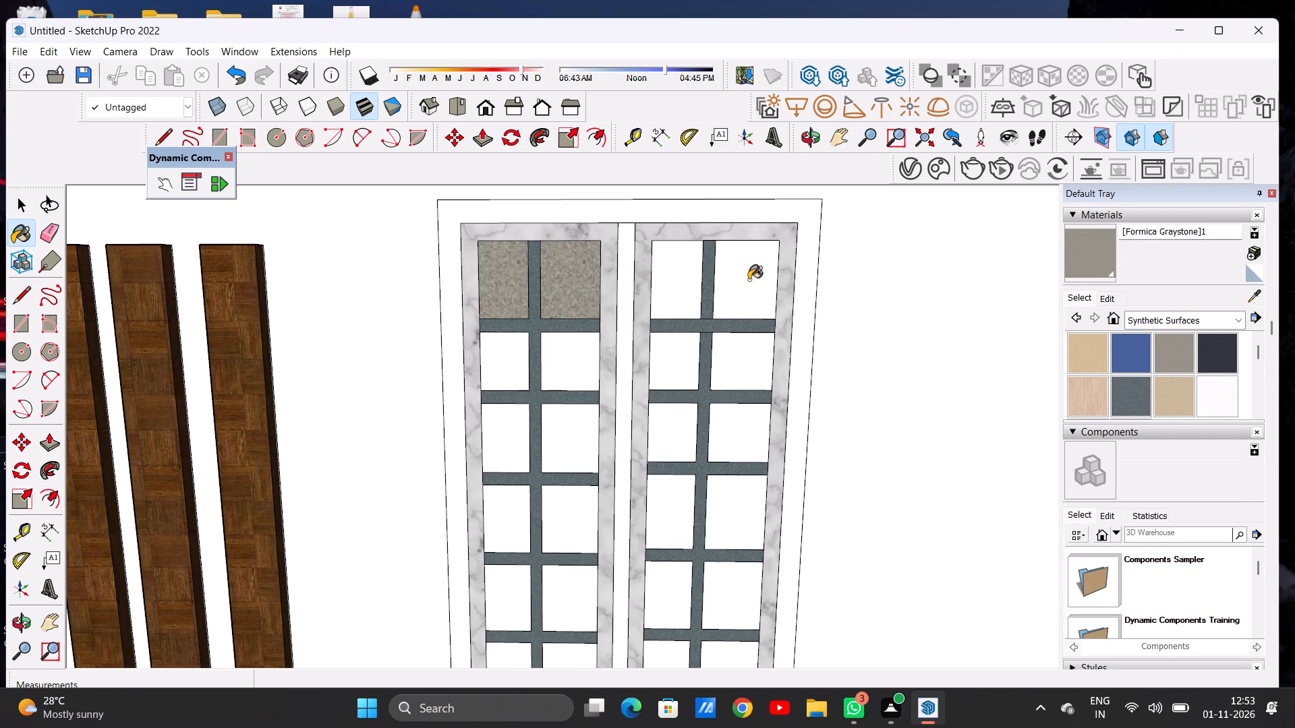
Paint all panes in the second and third rows of both door leaves with Formica Graystone.
scroll(532, 309, down, 15)
scroll(562, 346, up, 9)
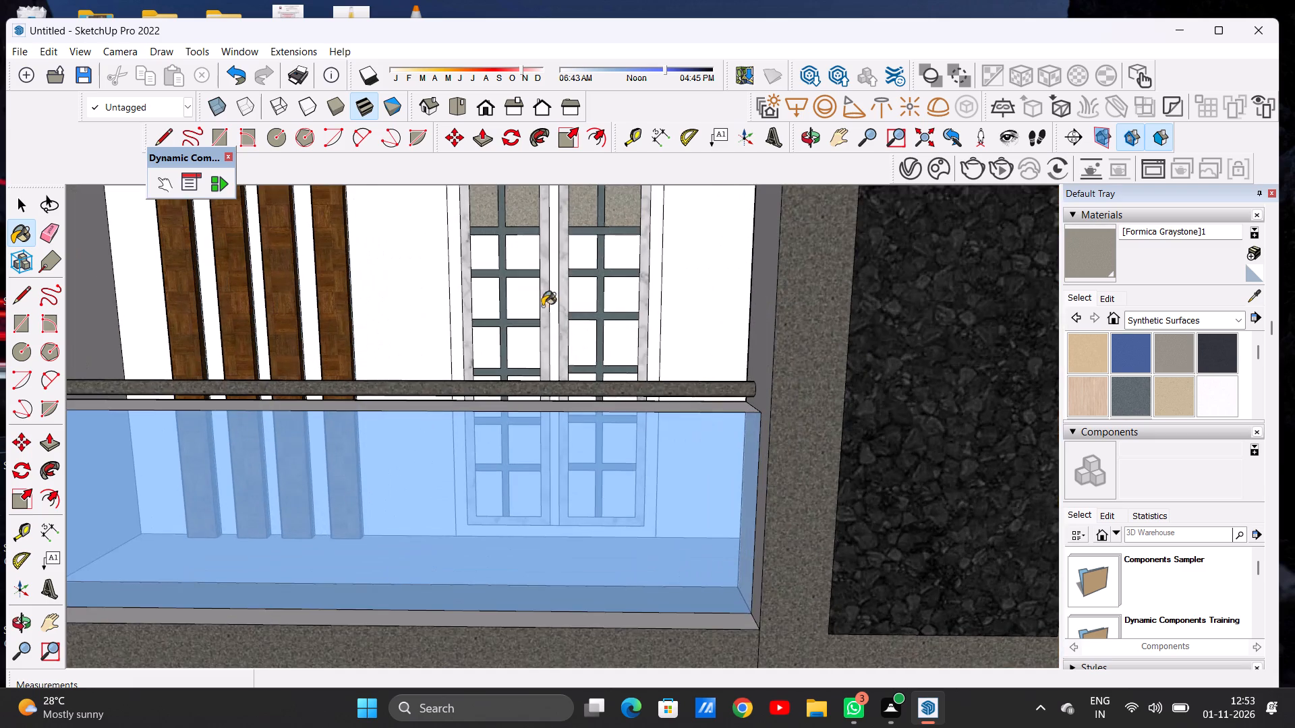
scroll(494, 261, up, 6)
click(478, 255)
click(542, 249)
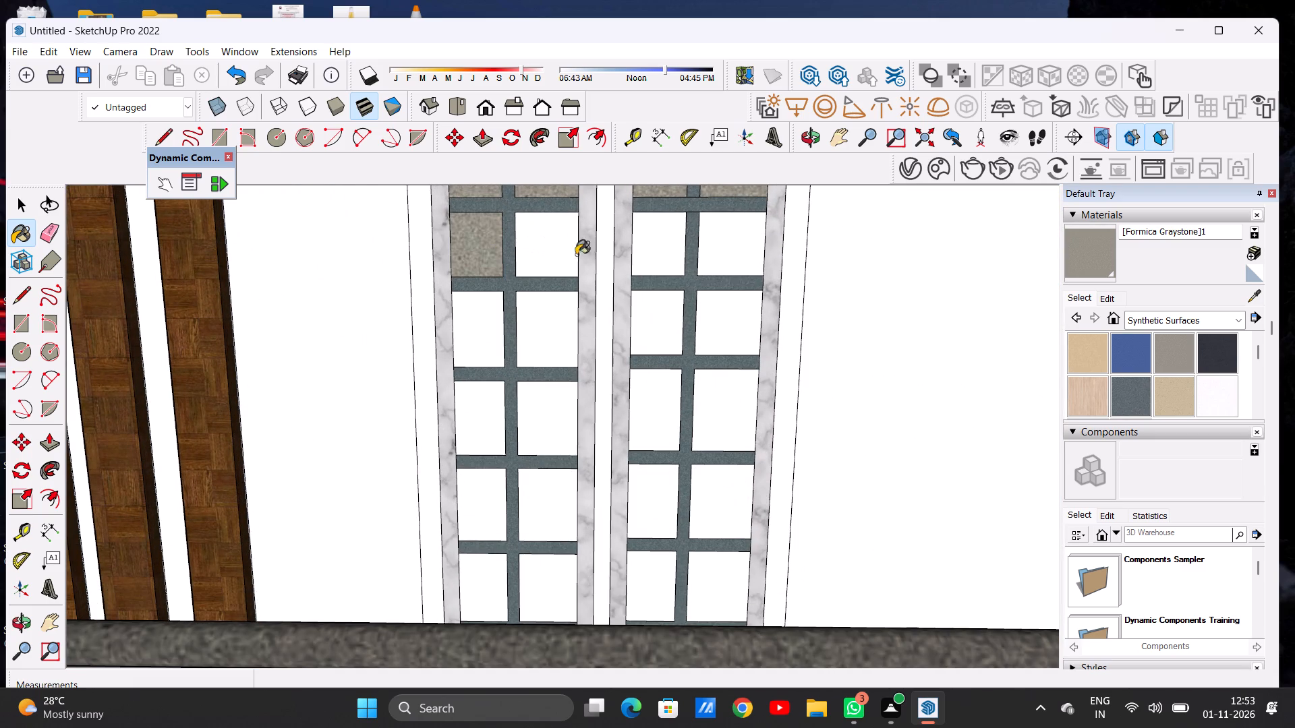
click(645, 252)
click(736, 253)
click(735, 315)
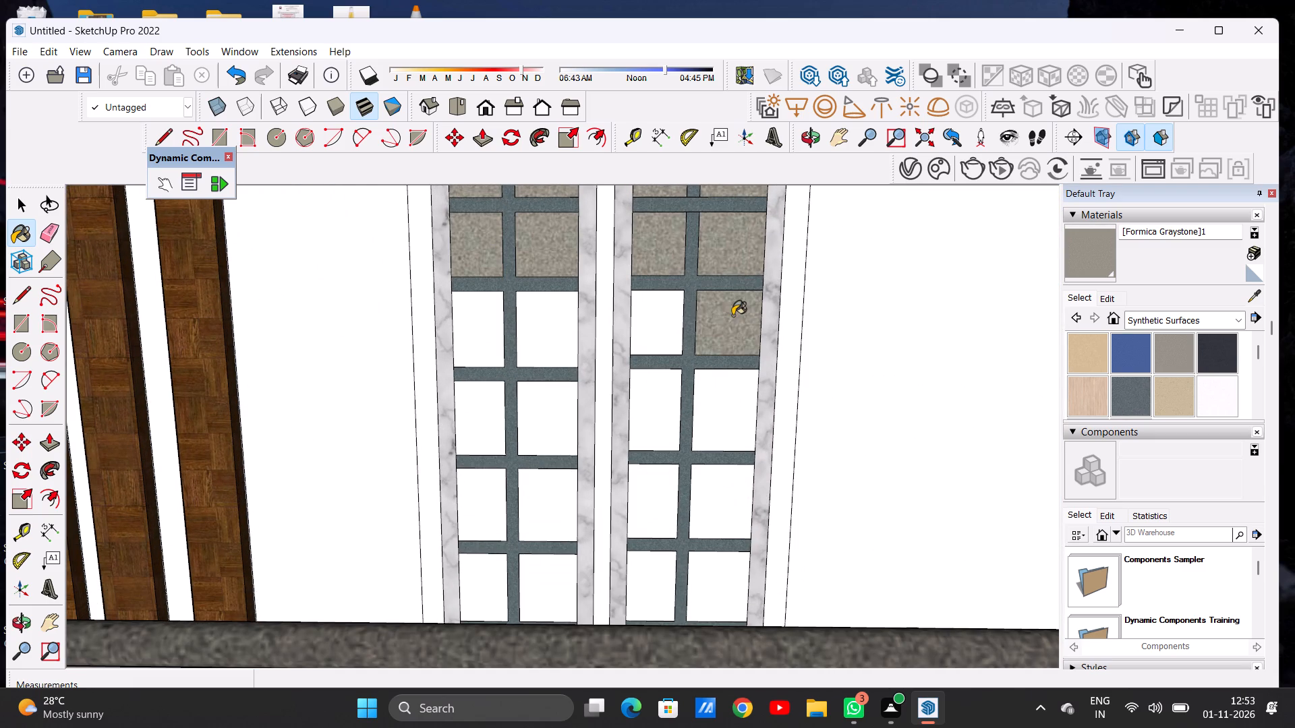
click(665, 322)
click(544, 332)
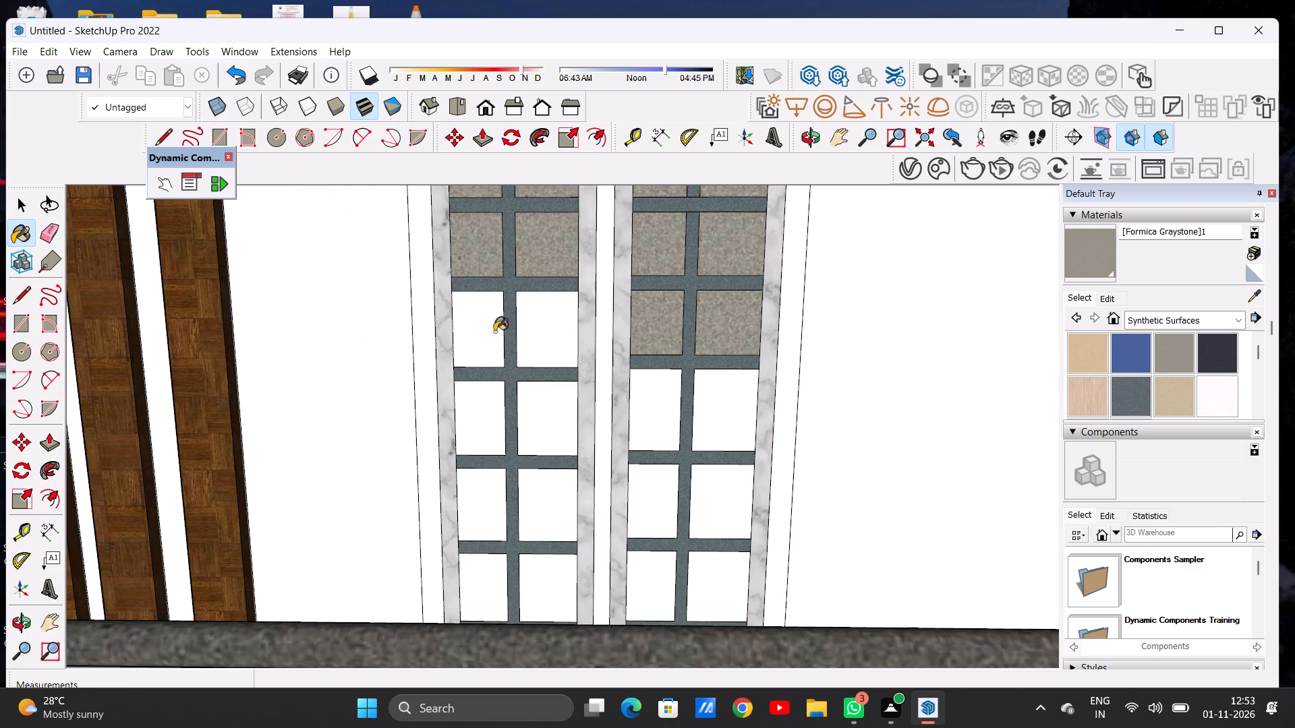
click(490, 332)
Paint all panes in the fourth and fifth rows of both door leaves with Formica Graystone.
click(491, 408)
click(534, 413)
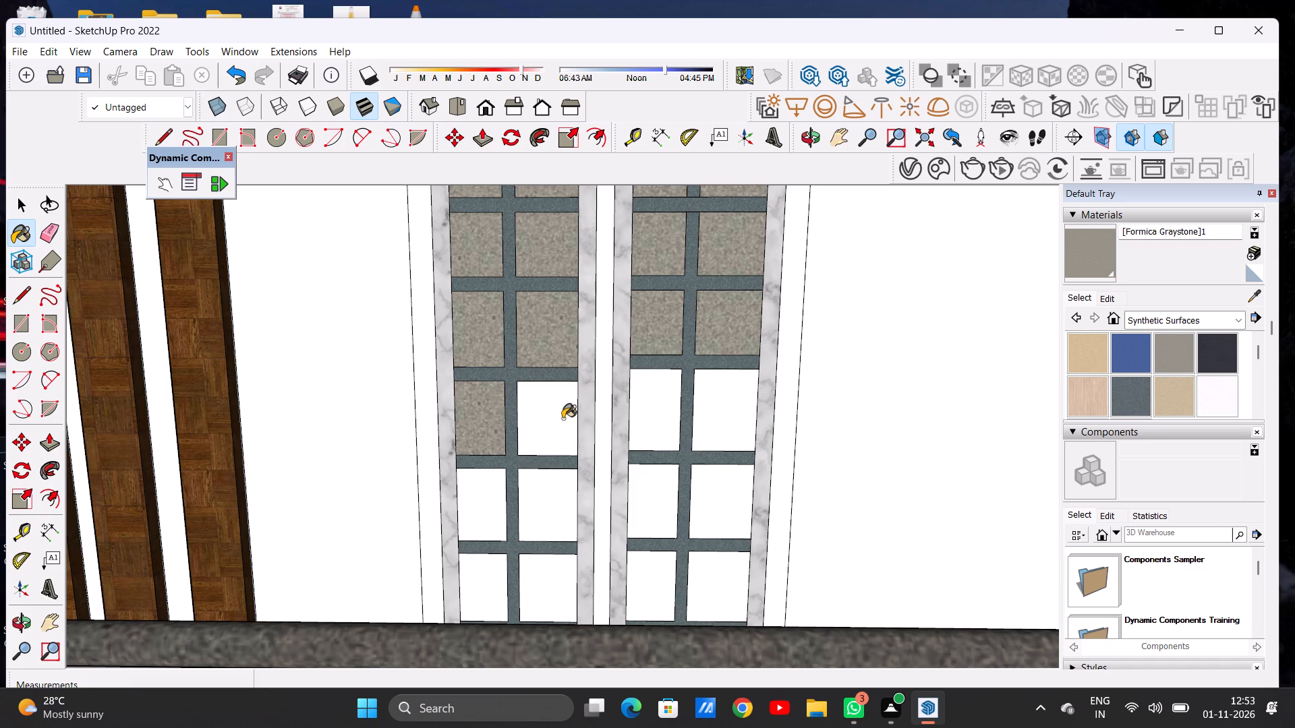
click(652, 419)
click(710, 413)
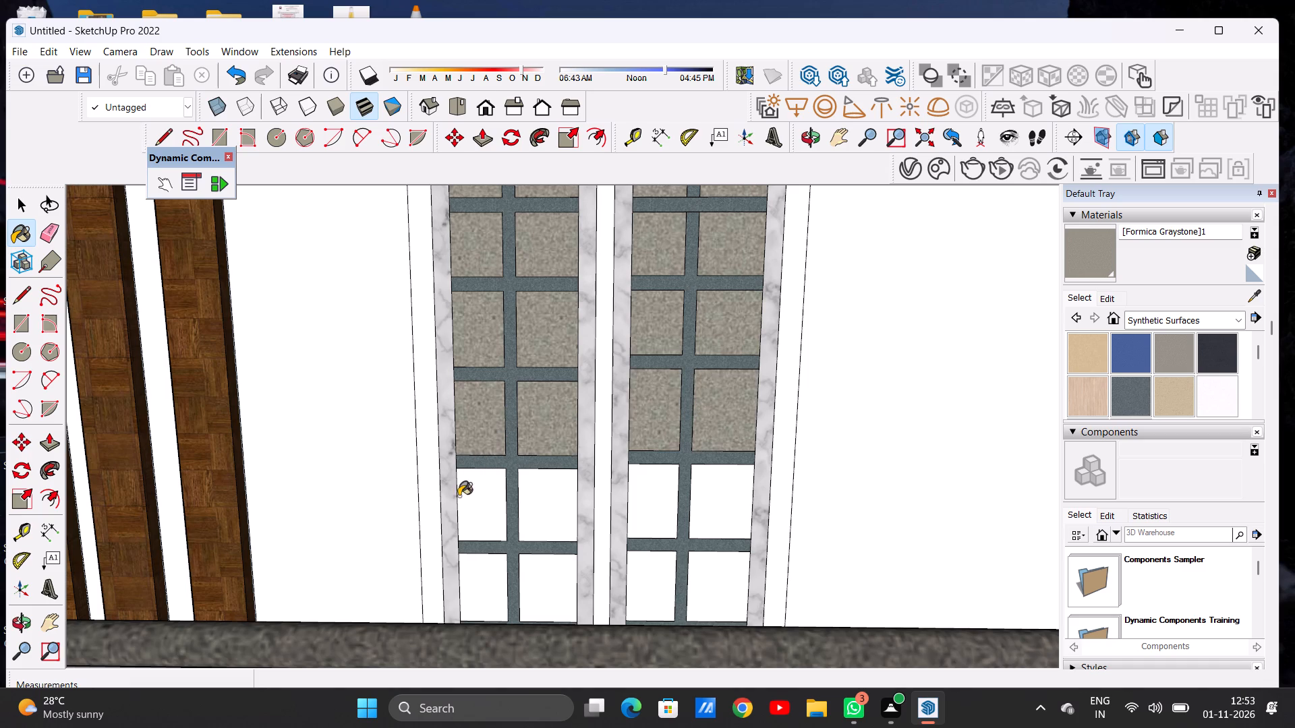
click(493, 497)
click(533, 500)
click(656, 501)
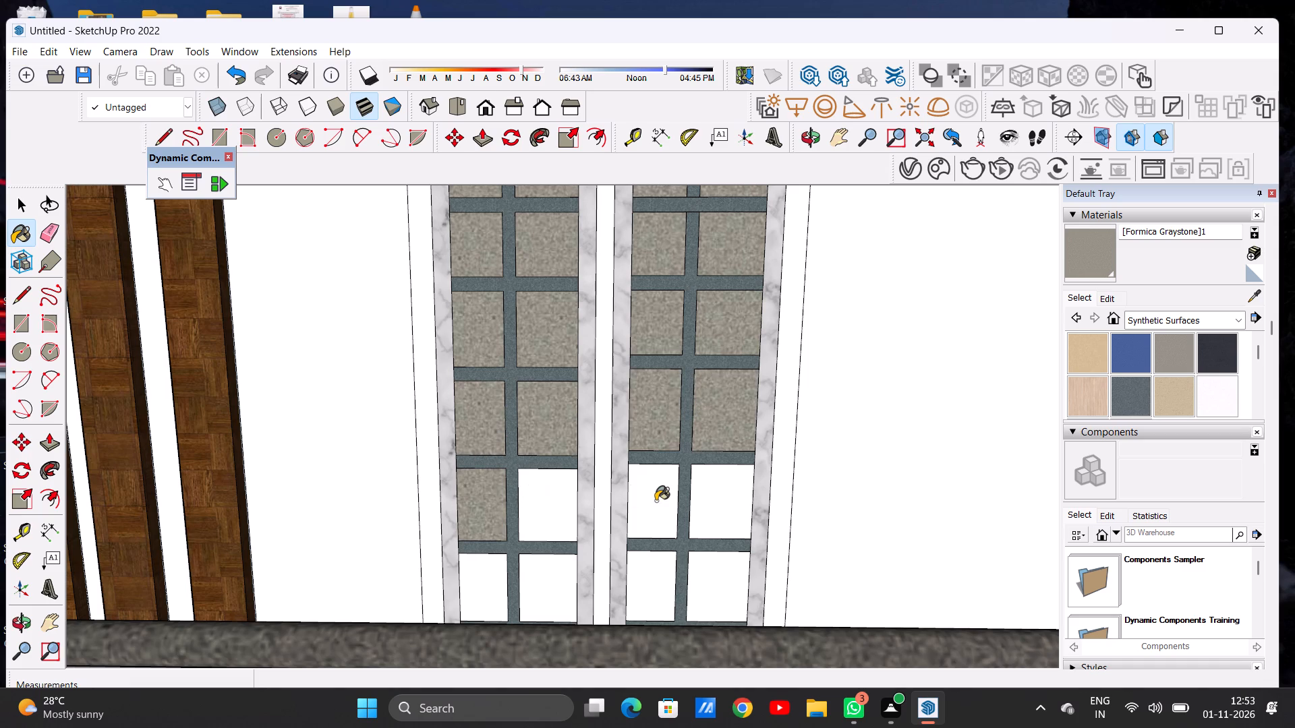
click(703, 501)
Paint the panes in the bottom two rows of both door leaves, behind the balcony railing, with Formica Graystone.
scroll(550, 401, down, 5)
scroll(616, 467, up, 1)
scroll(616, 467, down, 1)
scroll(616, 467, up, 3)
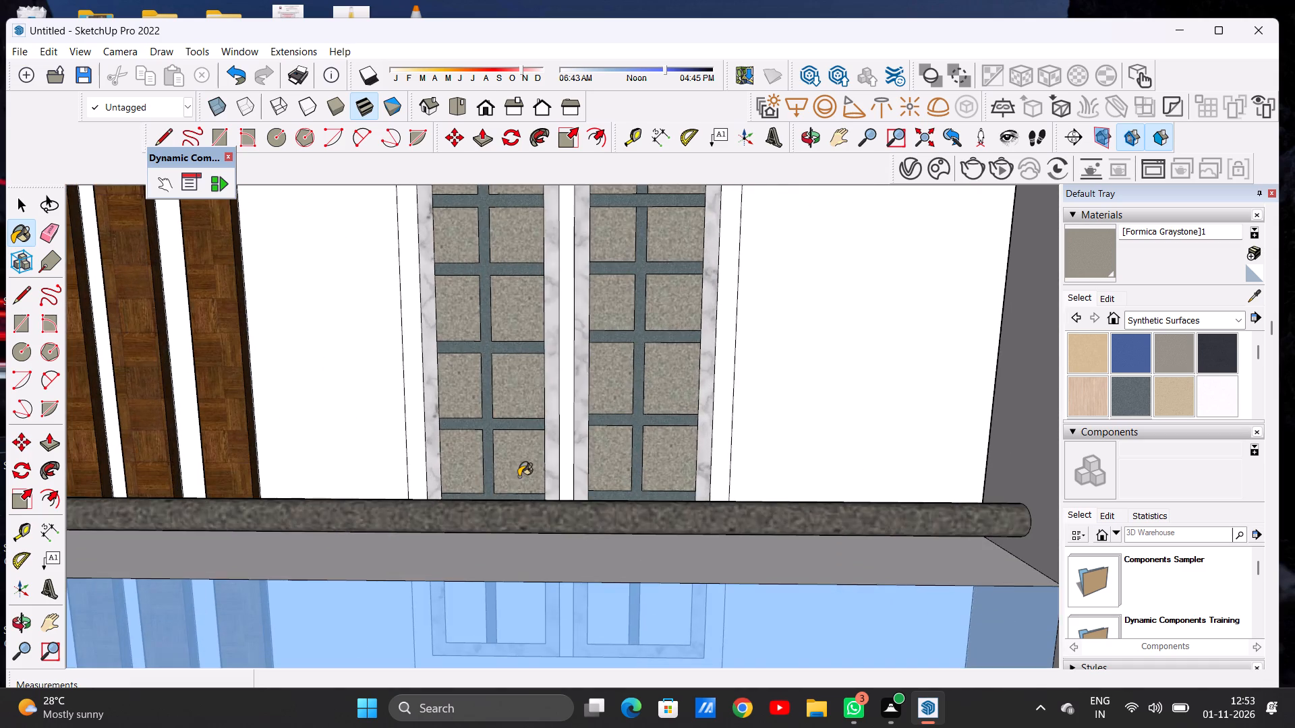
middle_drag(510, 483, 500, 588)
scroll(506, 569, up, 4)
scroll(506, 569, down, 1)
scroll(506, 569, up, 3)
click(456, 463)
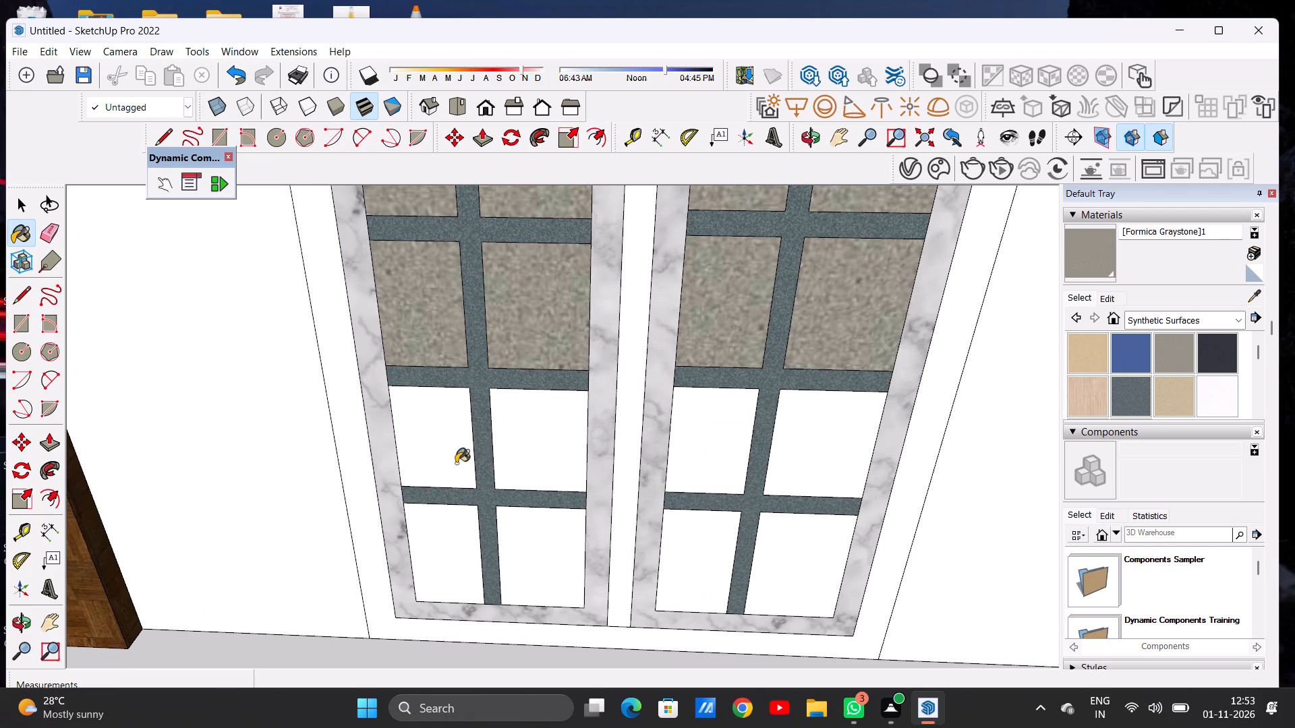
click(516, 461)
click(705, 460)
click(794, 456)
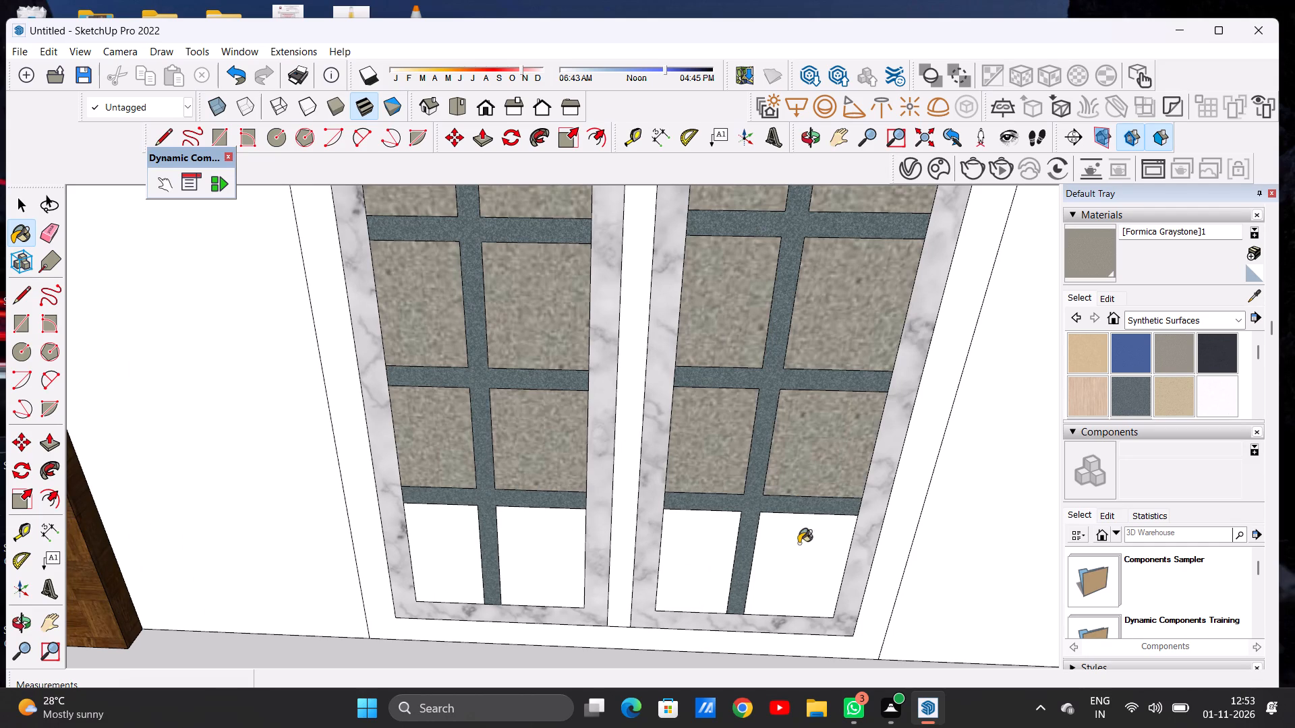
click(799, 564)
click(725, 566)
click(553, 566)
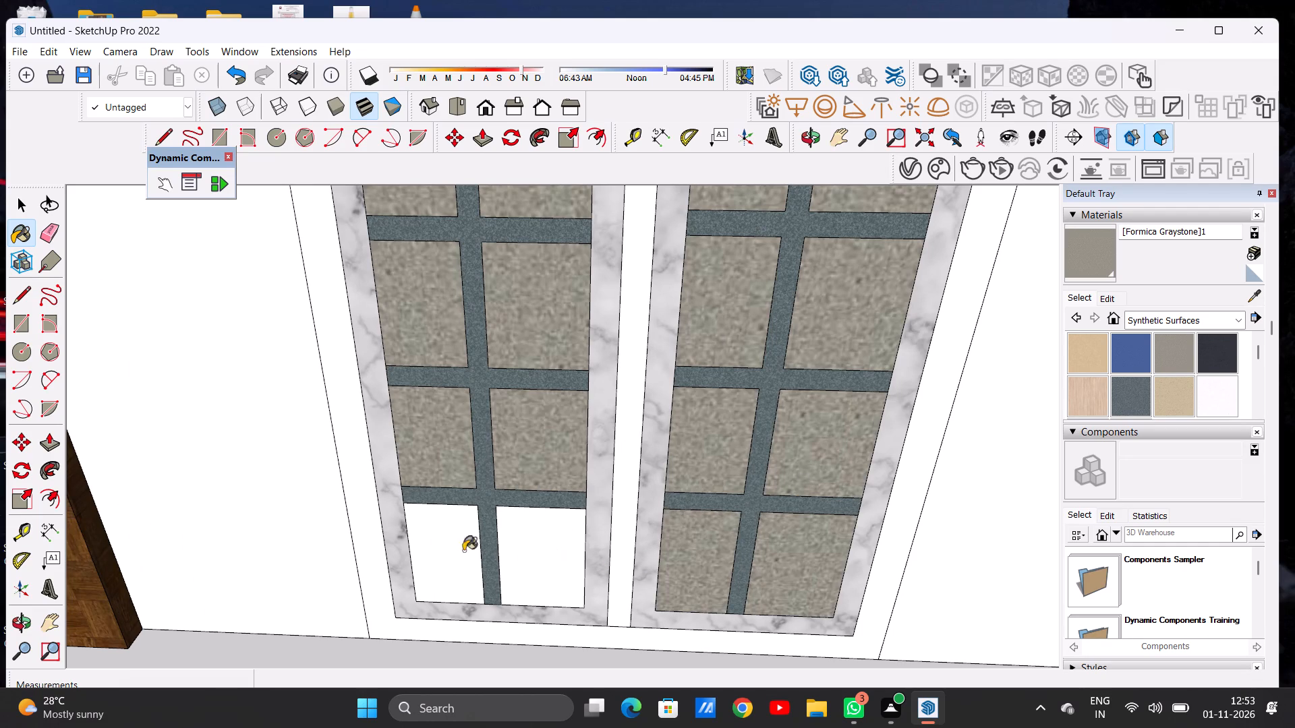
click(435, 551)
Paint the double door's outer frame and the strip between the two leaves with Quartz Light Grey.
scroll(451, 541, down, 8)
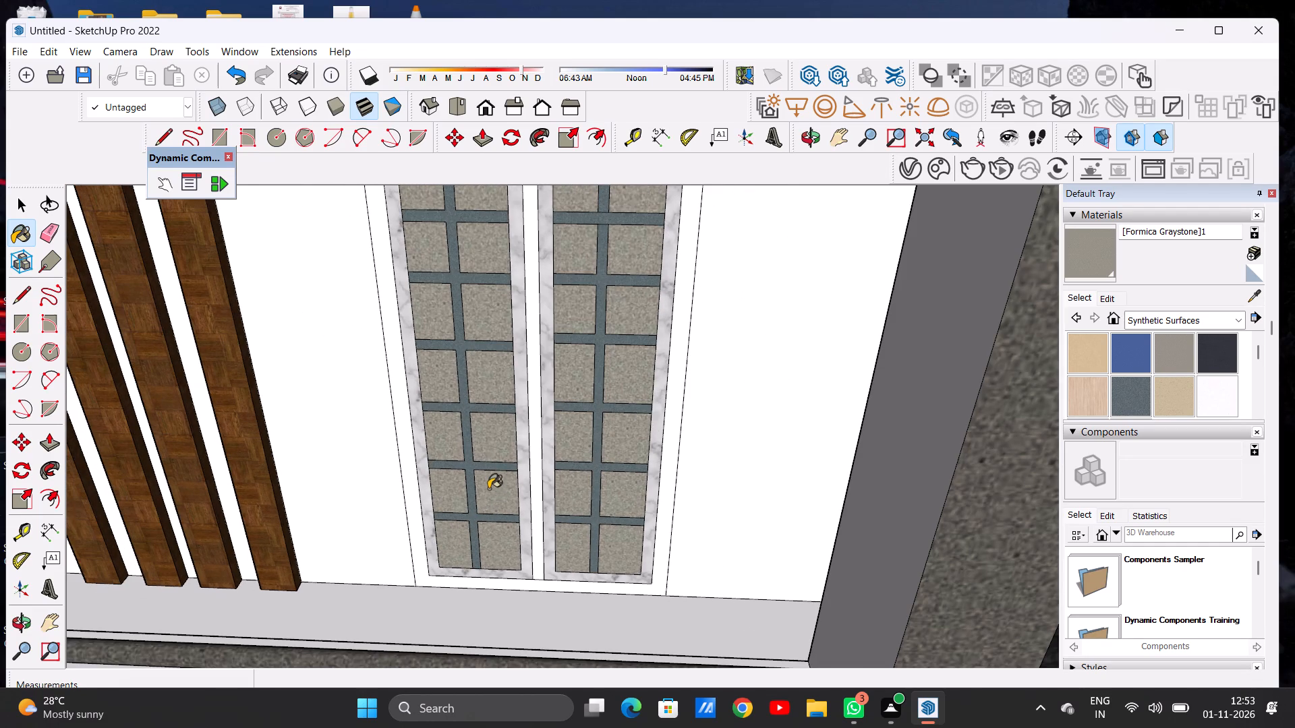
click(1218, 394)
scroll(633, 576, up, 12)
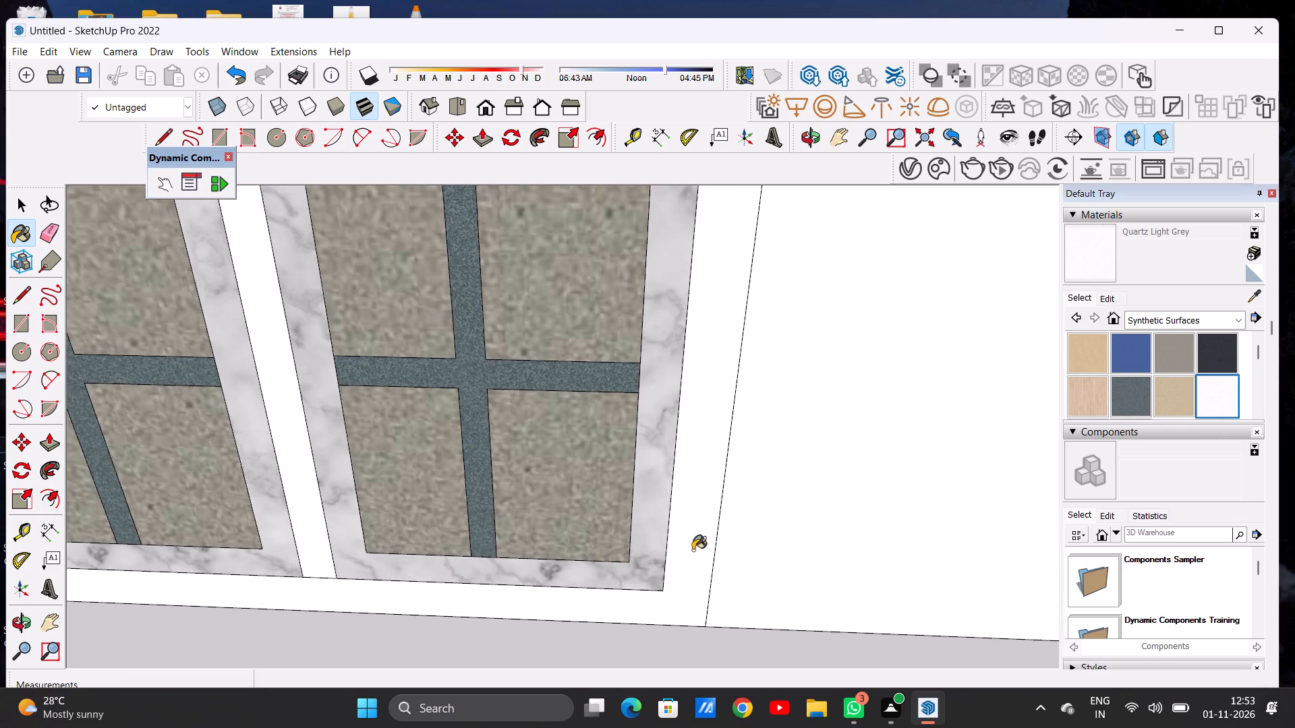
click(693, 550)
click(281, 557)
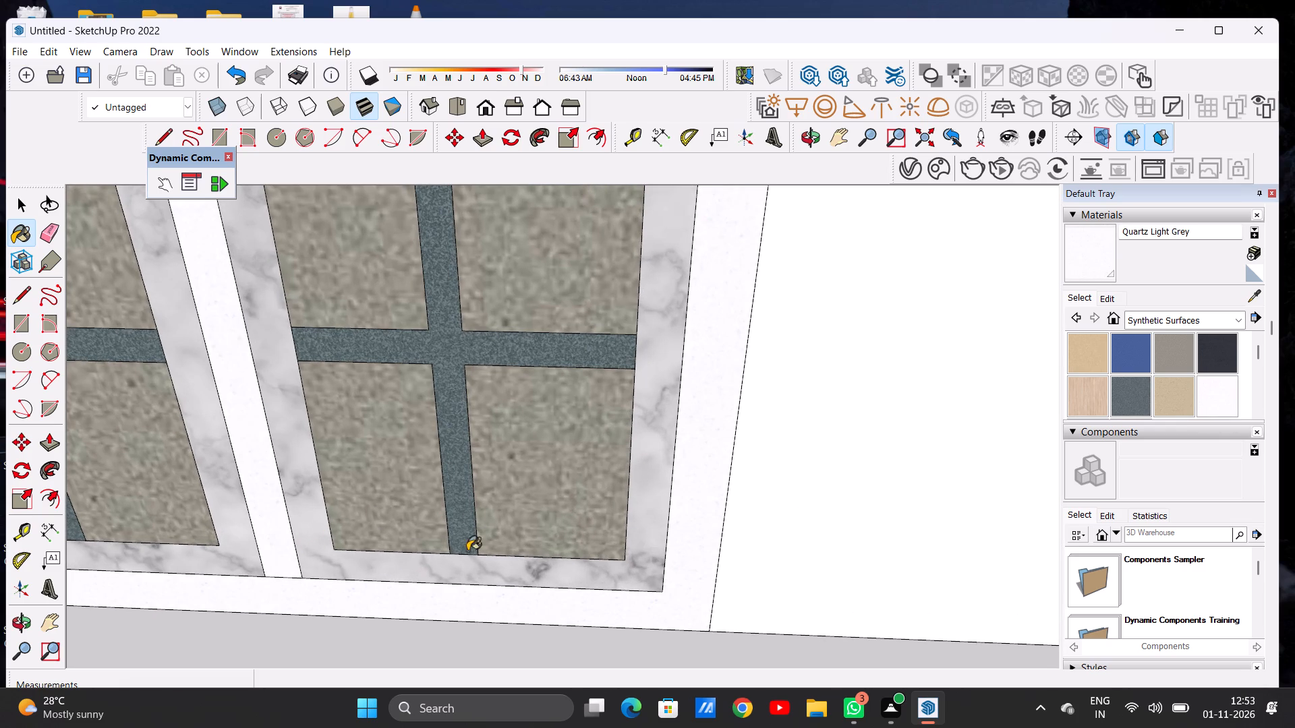
Examine the finished double door within the first-floor balcony and the whole front elevation.
scroll(559, 540, down, 14)
scroll(581, 499, up, 1)
scroll(581, 499, down, 11)
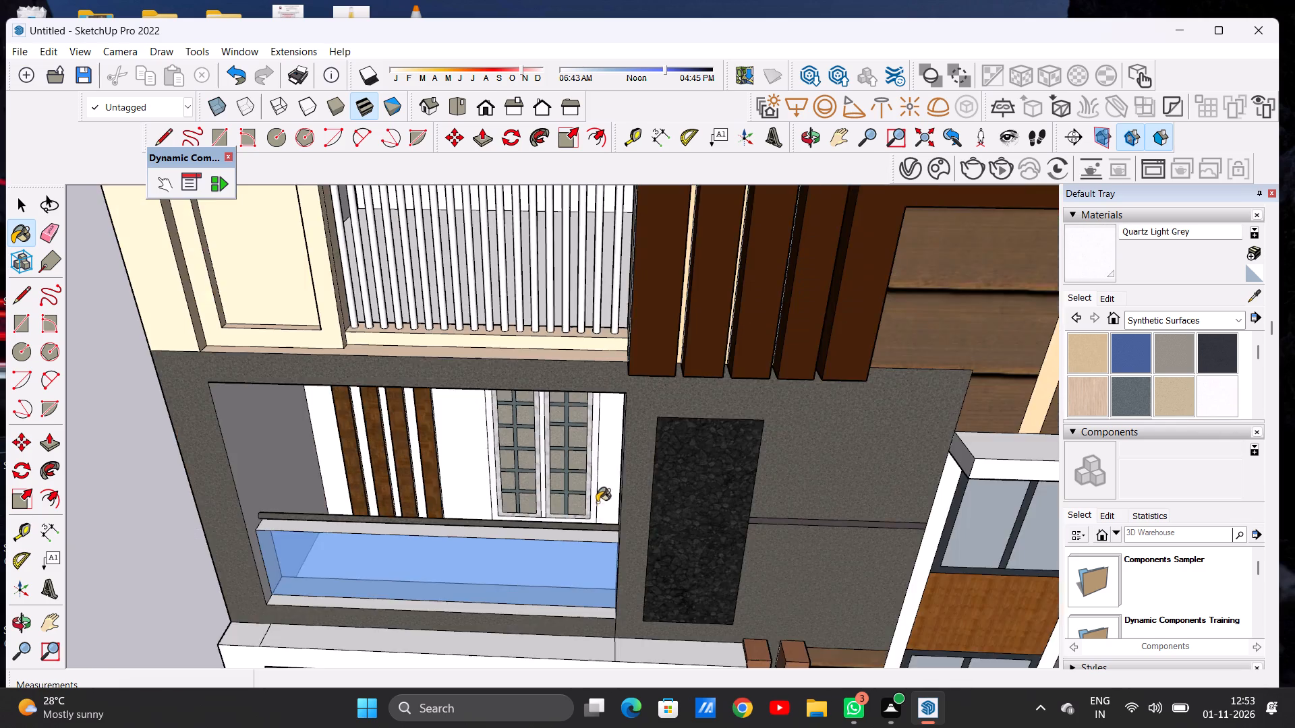
middle_drag(568, 536, 568, 442)
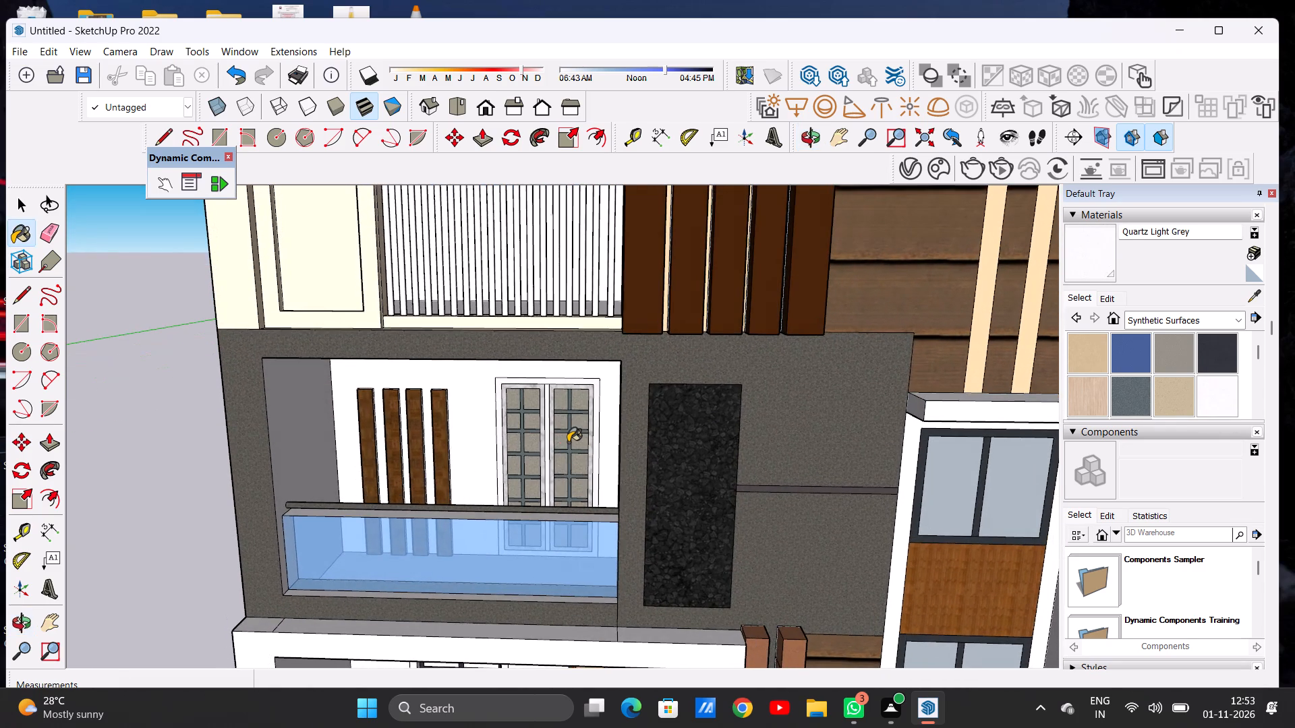
key(space)
scroll(534, 465, down, 10)
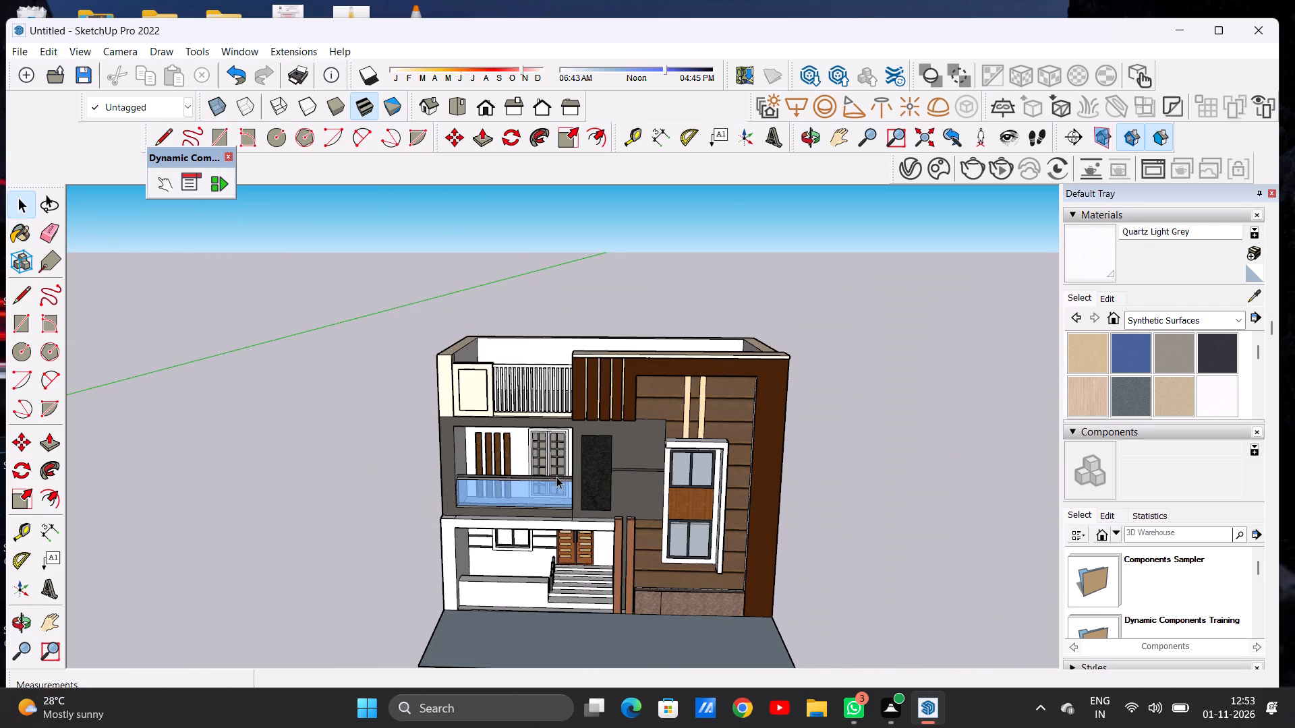
scroll(508, 380, up, 7)
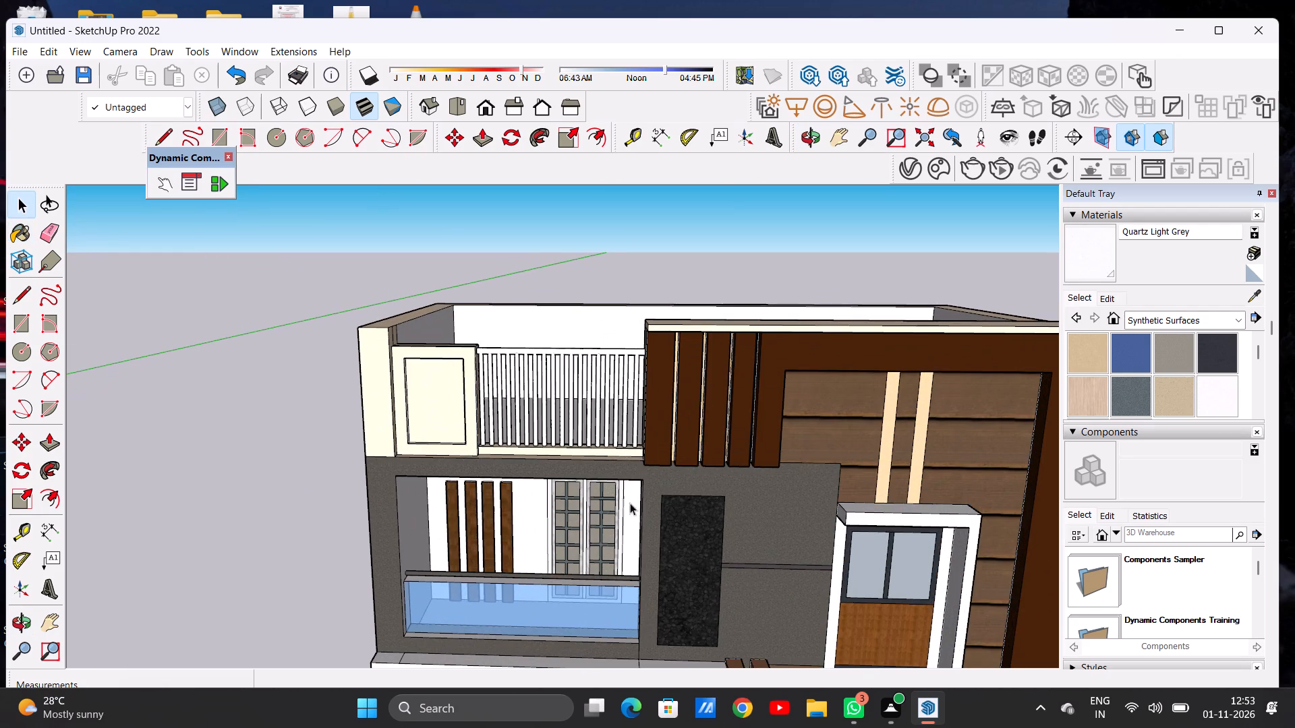
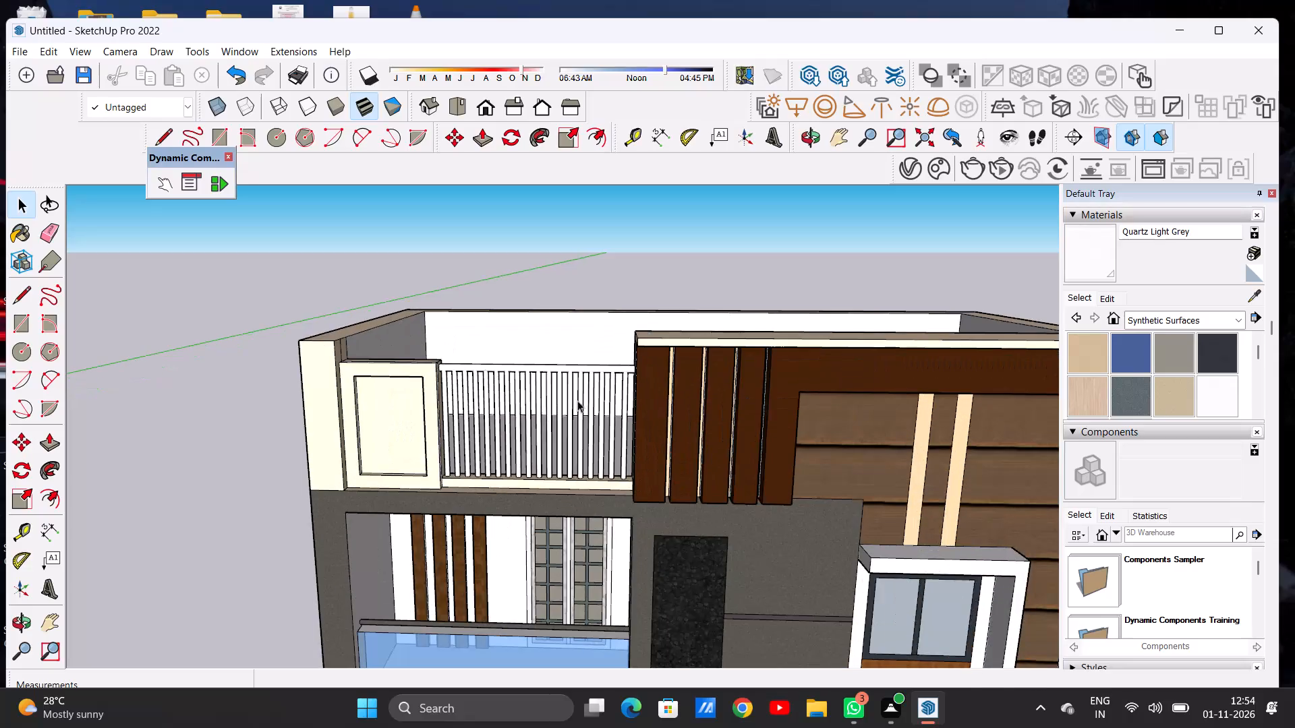
Paint the top handrail of the roof terrace railing with Color M07 from the Colors material collection.
middle_drag(574, 400, 439, 483)
scroll(483, 382, up, 8)
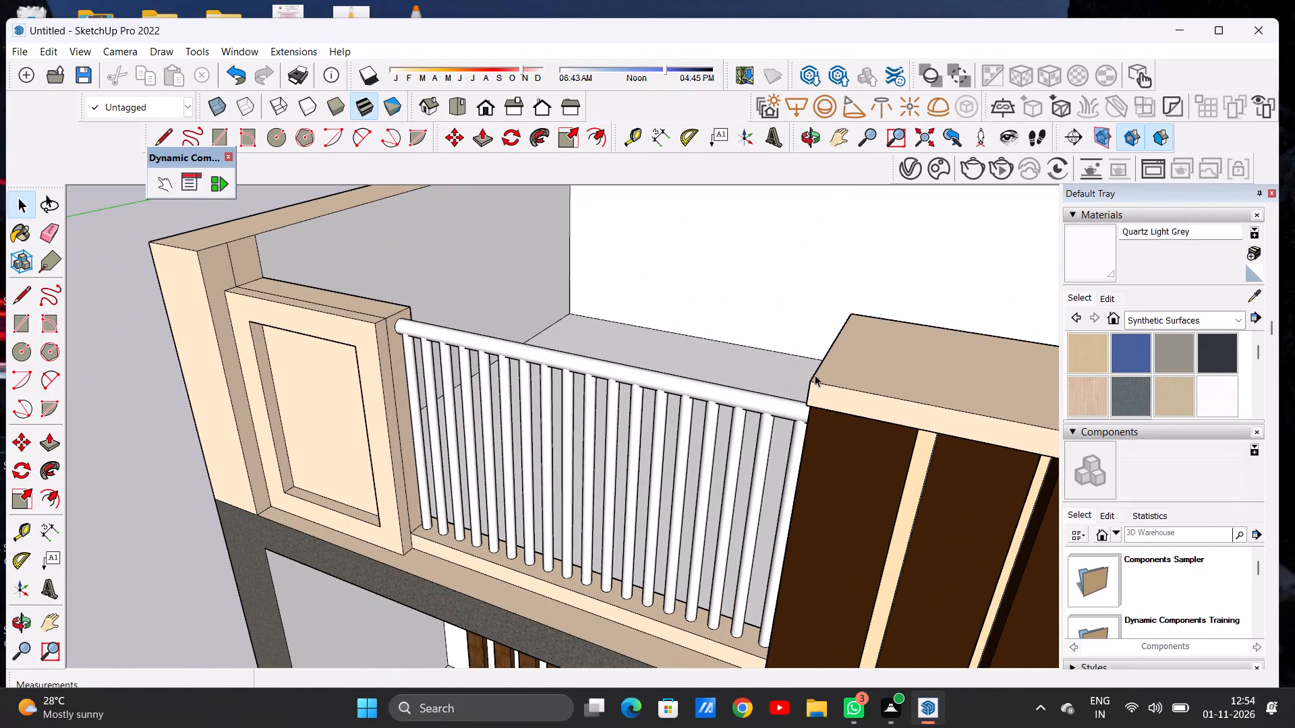
click(1168, 314)
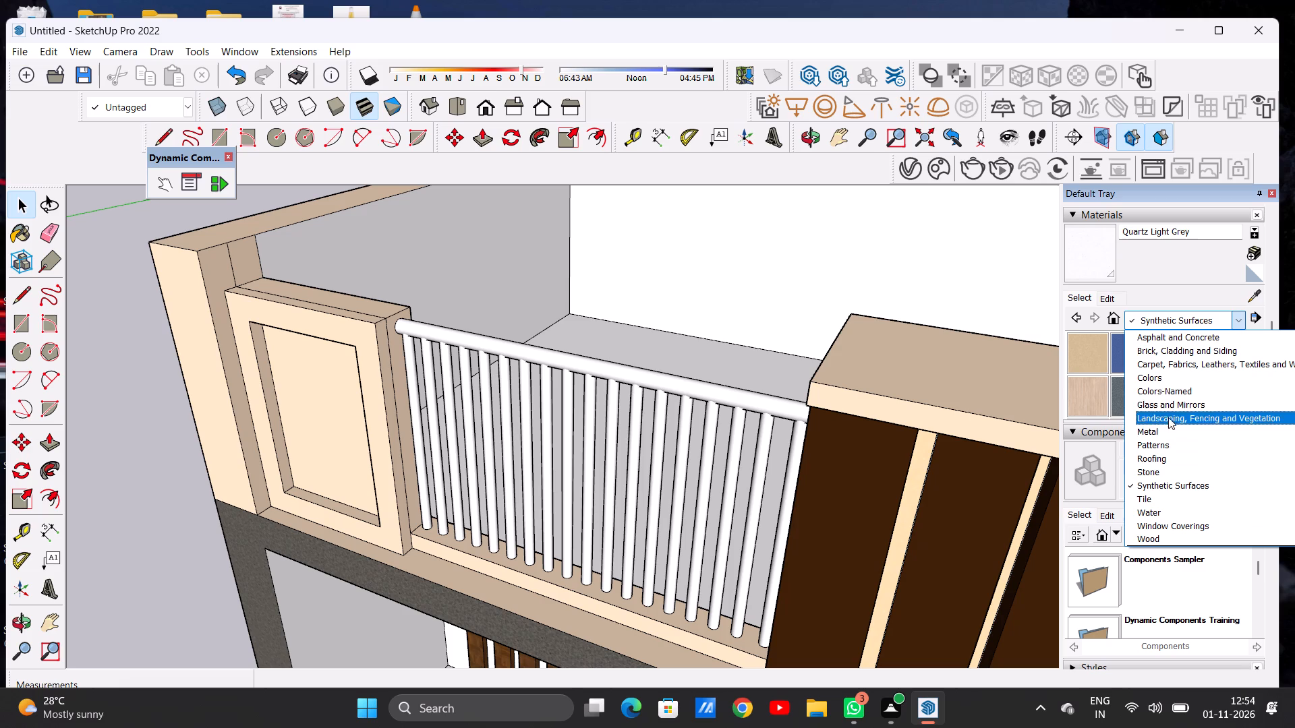
click(1172, 377)
scroll(1177, 371, down, 2)
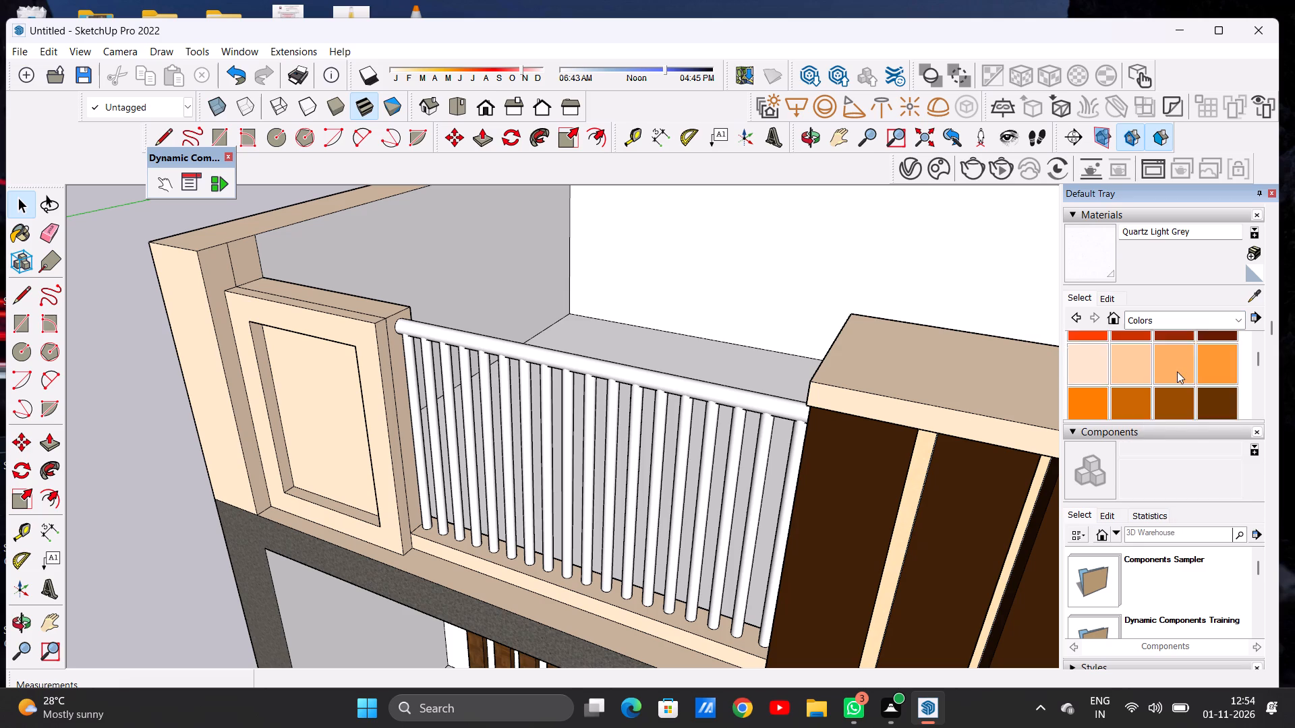
scroll(1177, 371, down, 12)
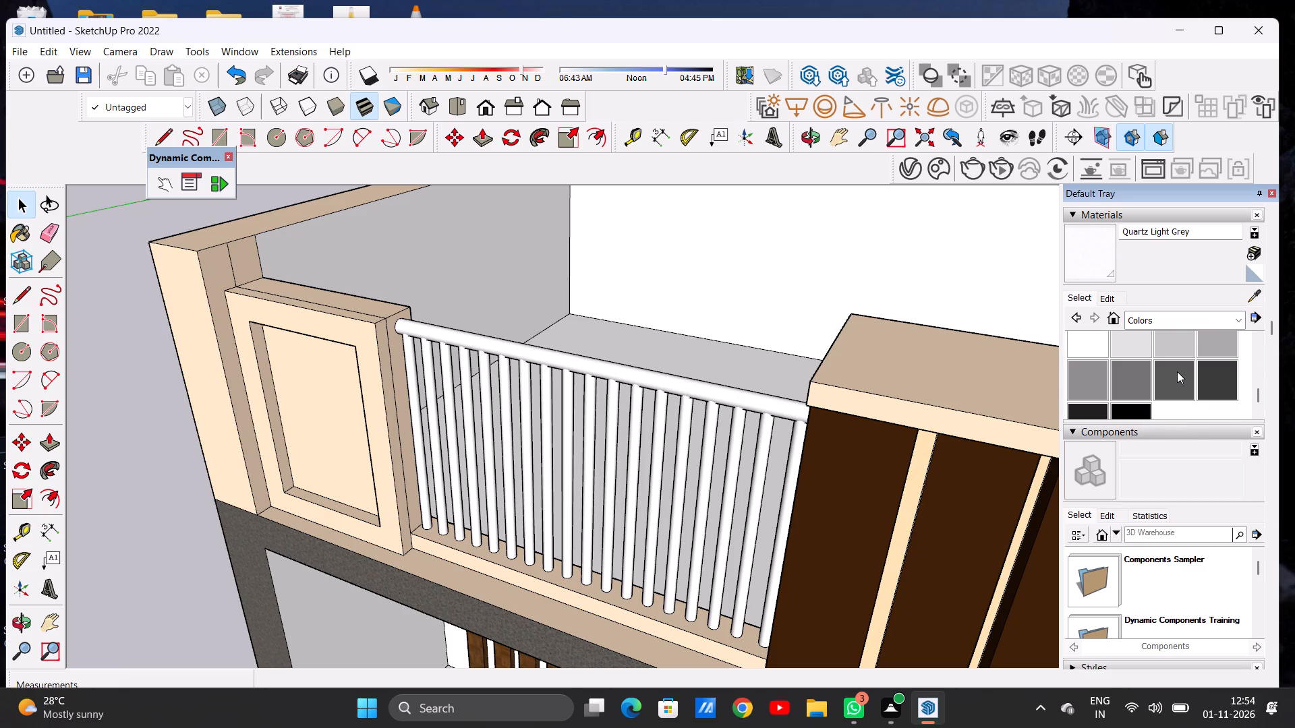
scroll(1177, 371, up, 1)
click(1217, 380)
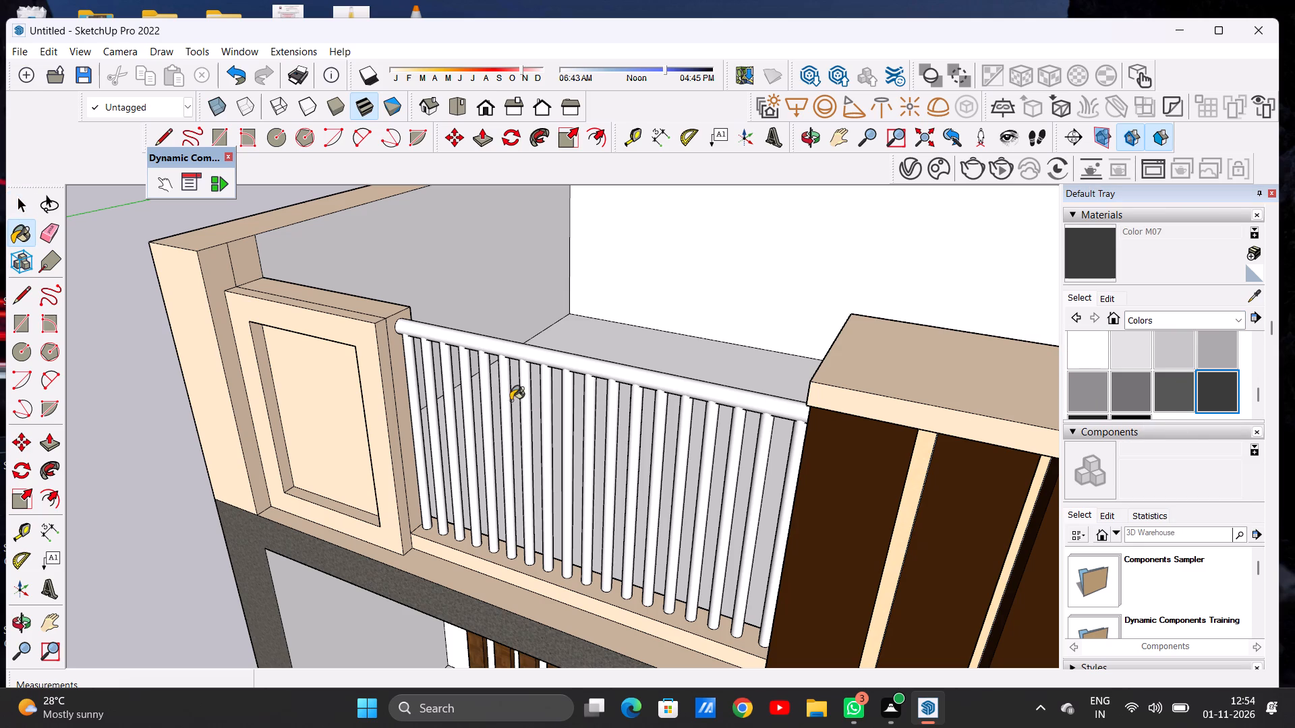
scroll(473, 353, up, 13)
scroll(418, 334, up, 7)
click(422, 320)
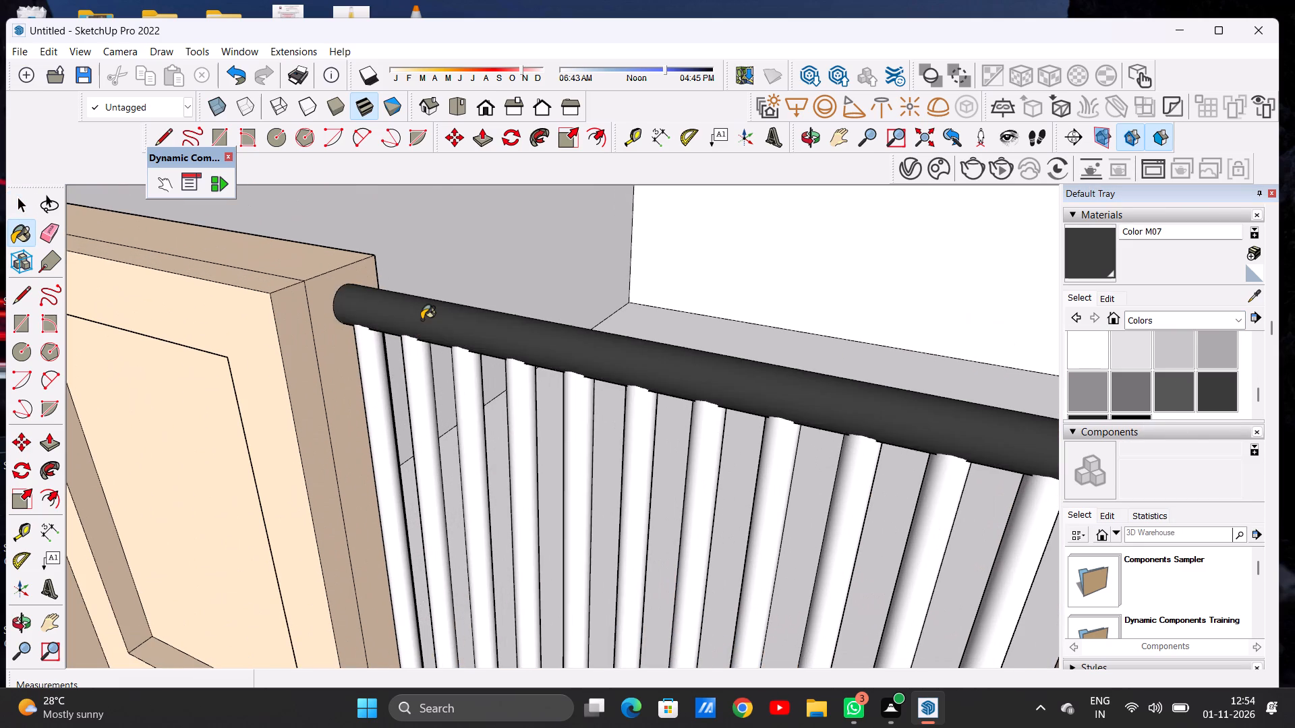
Paint all the vertical balusters of the roof terrace railing with the same dark grey Color M07.
scroll(426, 328, down, 16)
middle_drag(492, 400, 615, 342)
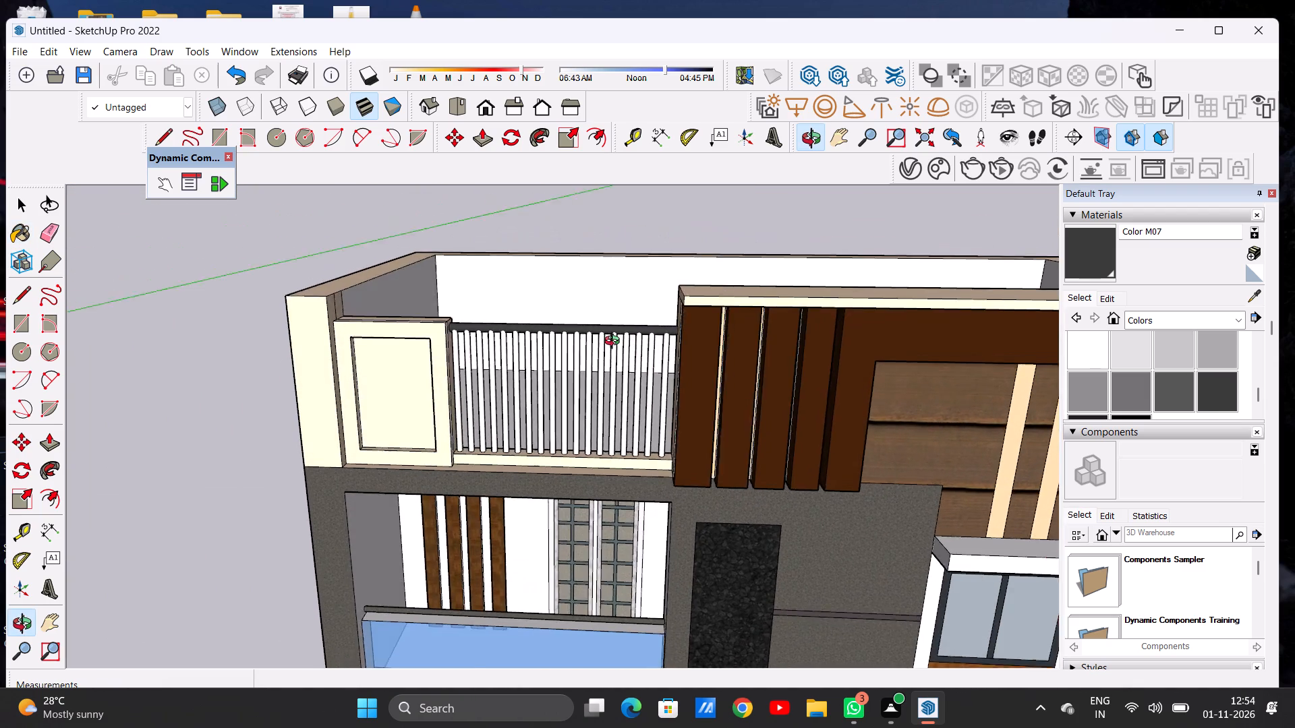
middle_drag(615, 342, 597, 346)
scroll(579, 356, up, 7)
scroll(544, 355, down, 5)
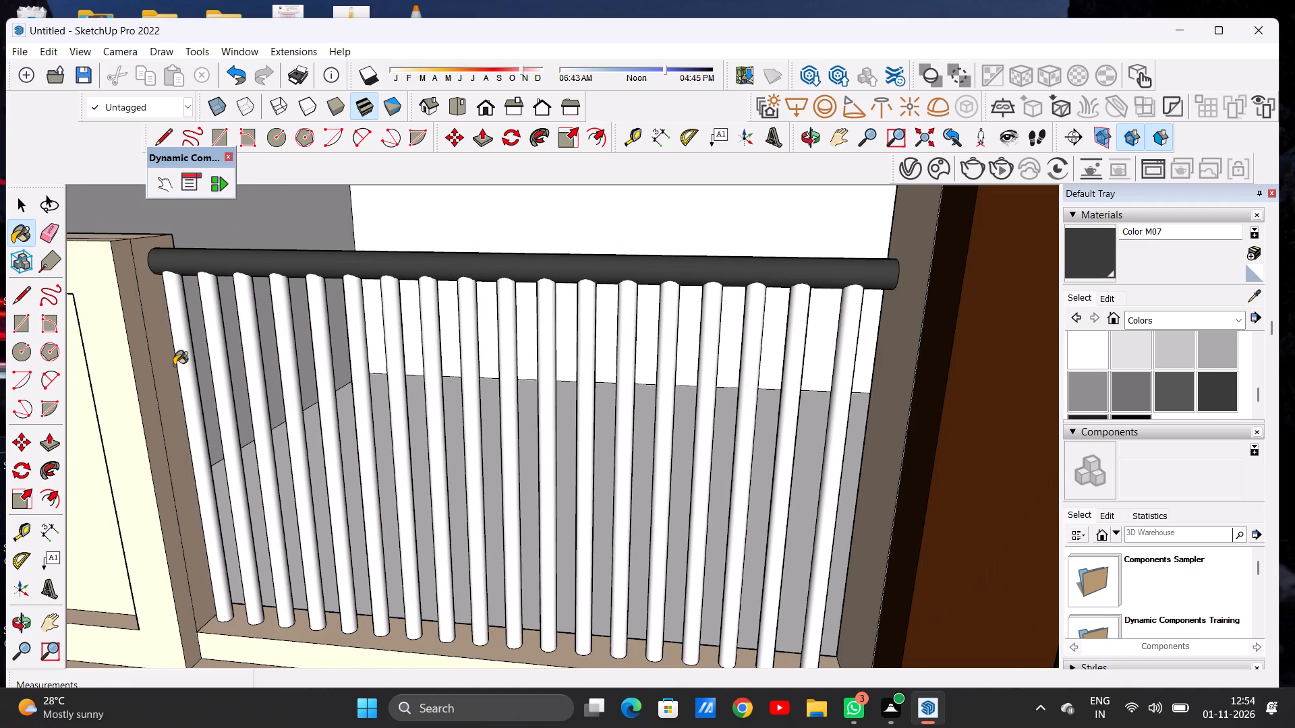
click(180, 358)
click(202, 274)
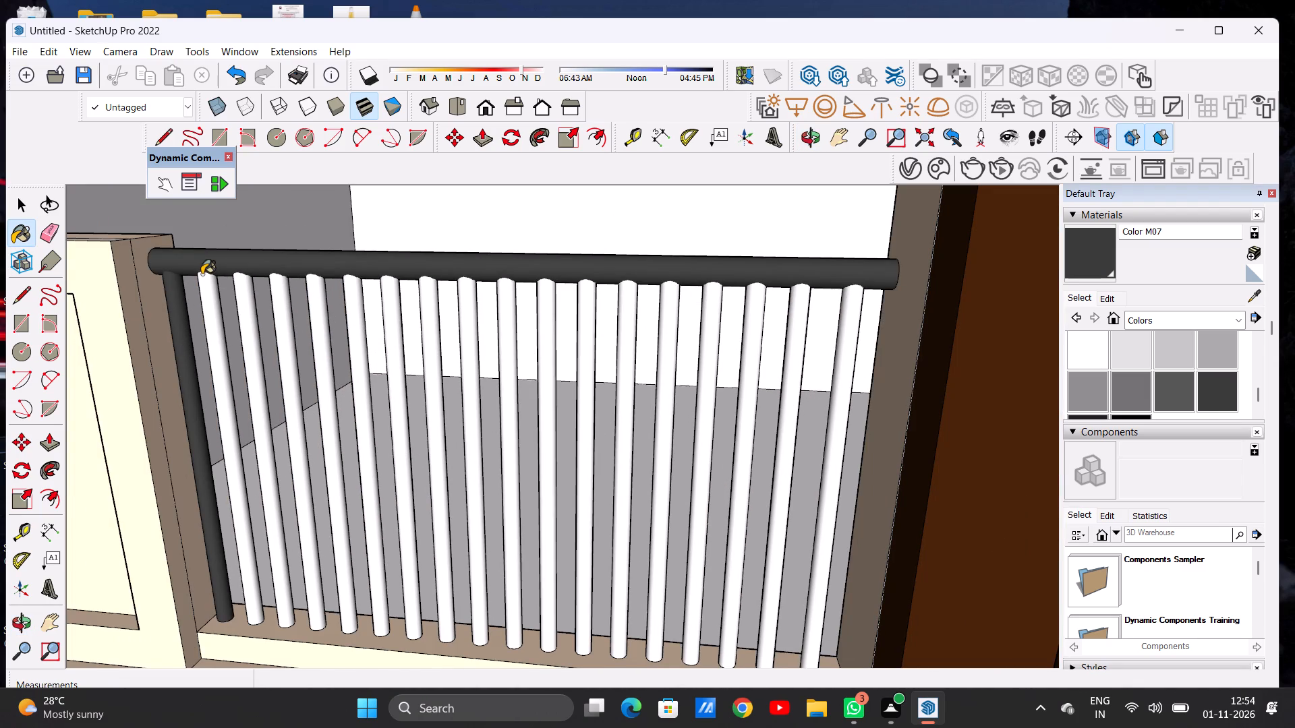
click(242, 278)
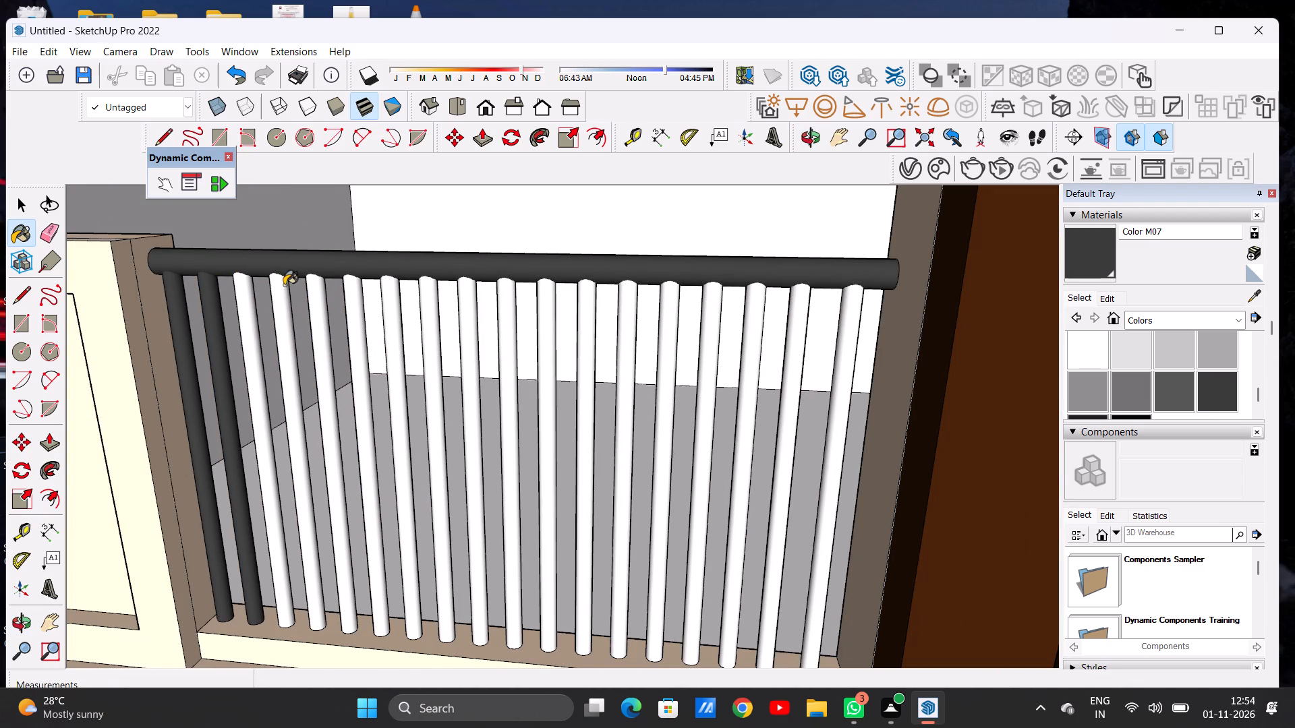
click(279, 281)
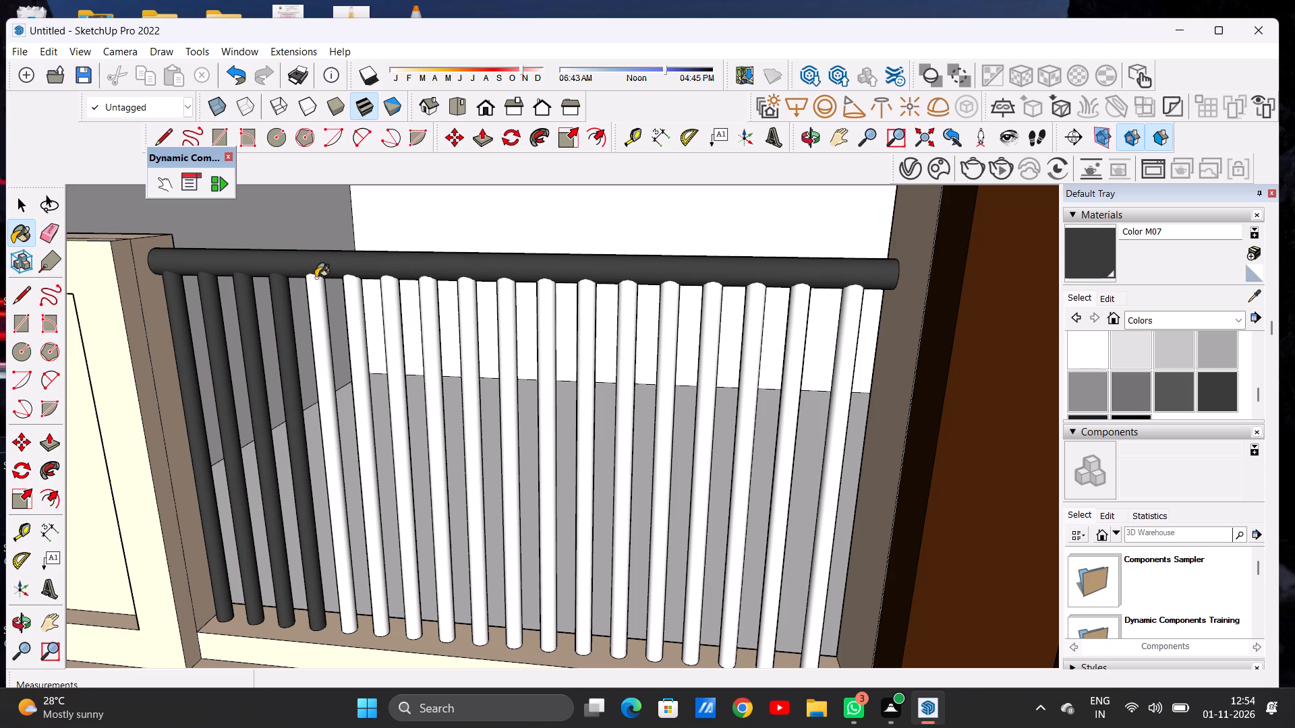
click(314, 278)
click(351, 277)
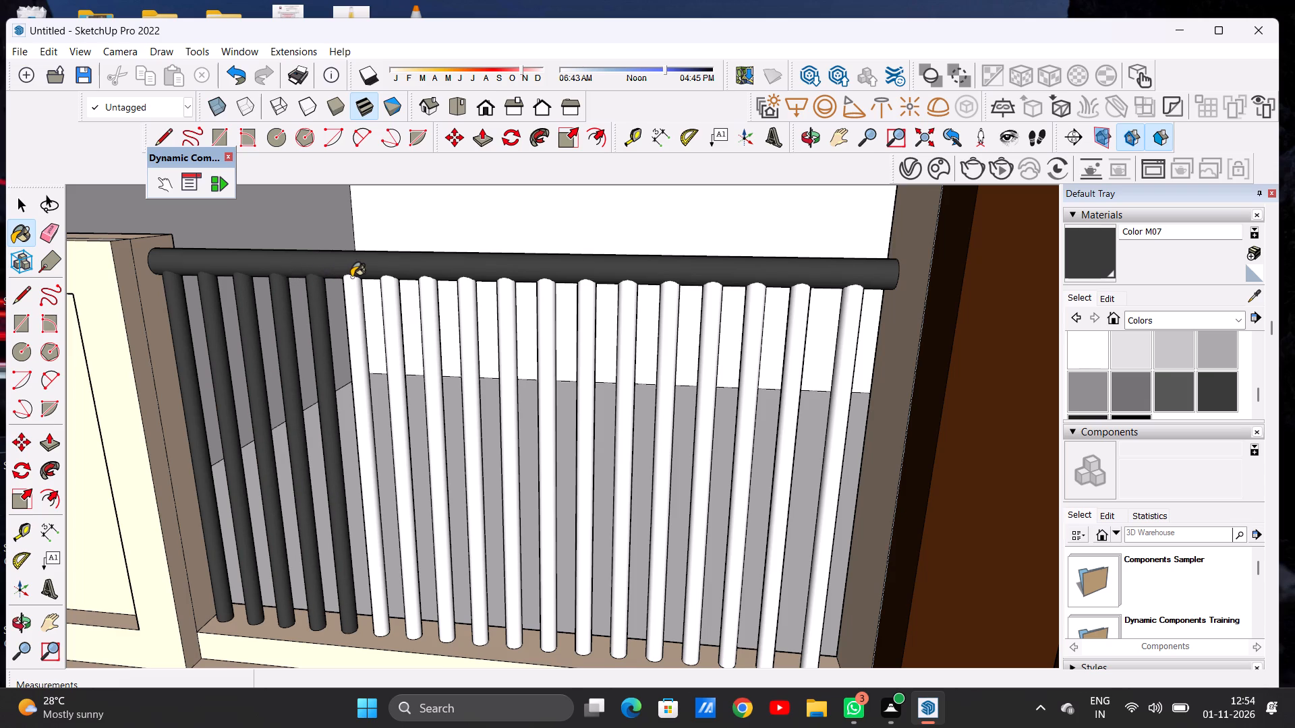
click(351, 280)
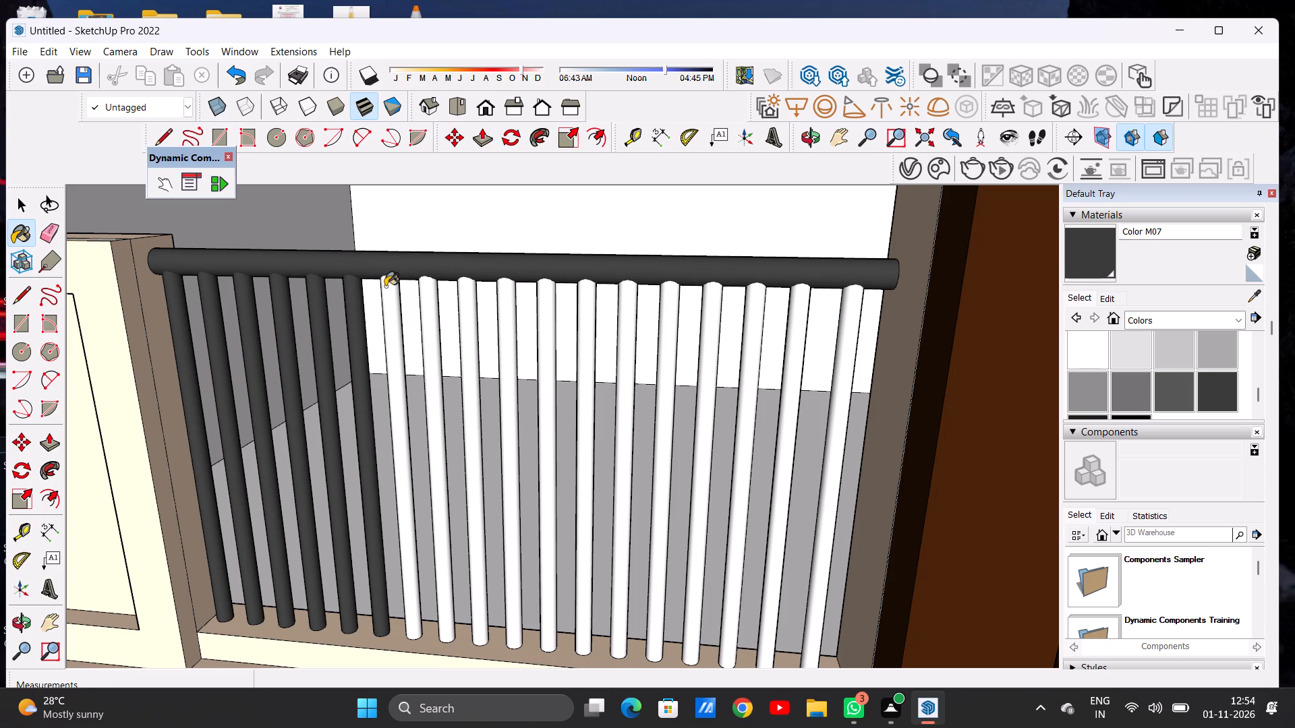
click(386, 286)
click(424, 290)
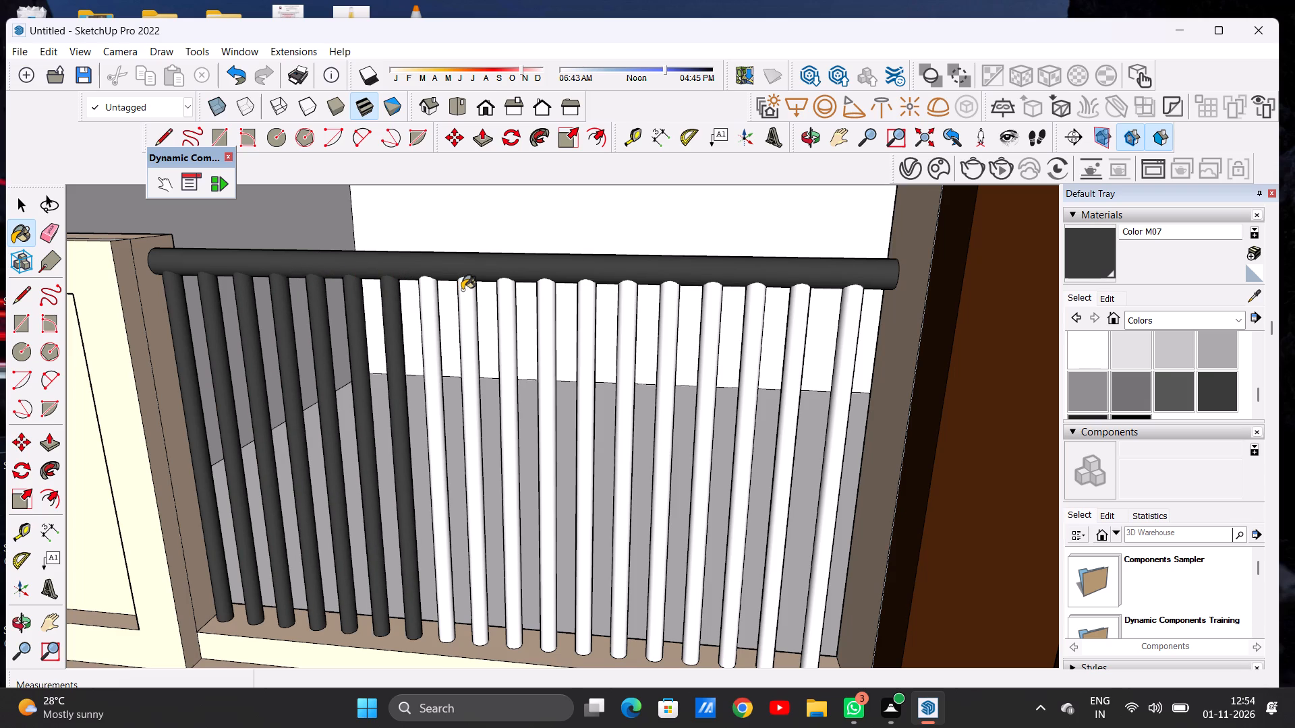
click(462, 290)
click(506, 297)
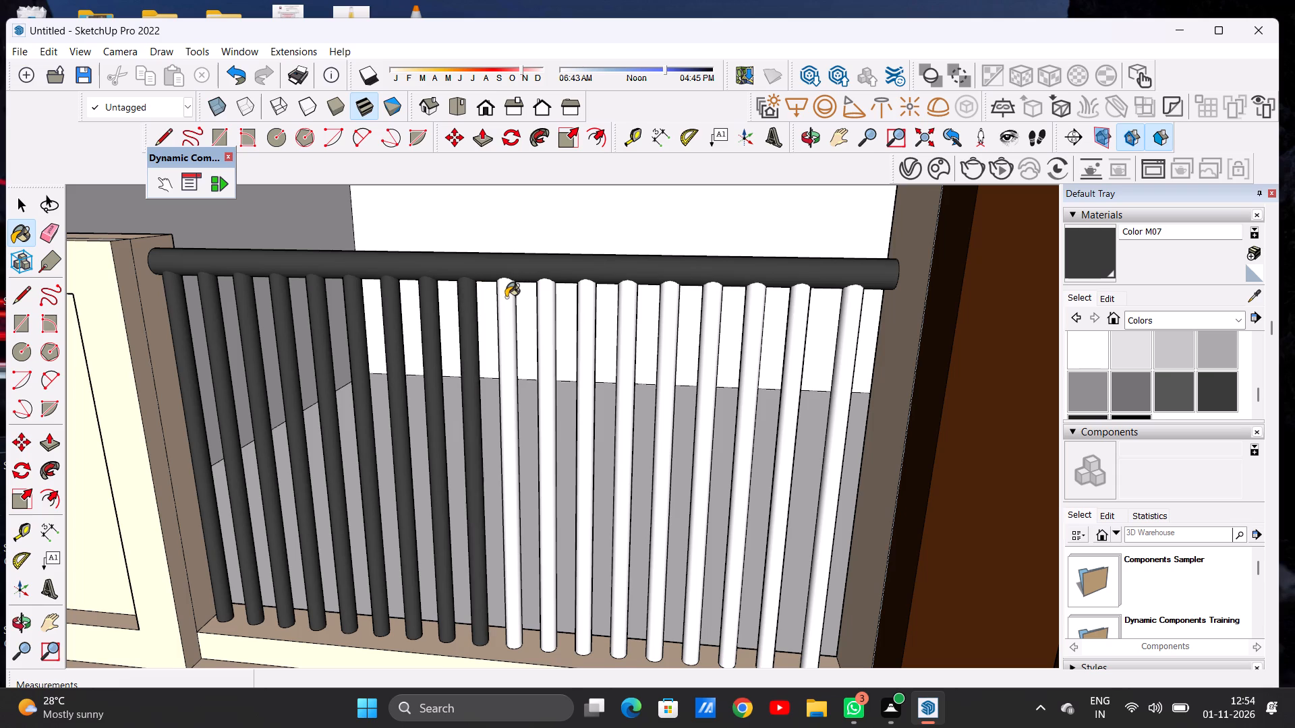
click(545, 289)
click(583, 284)
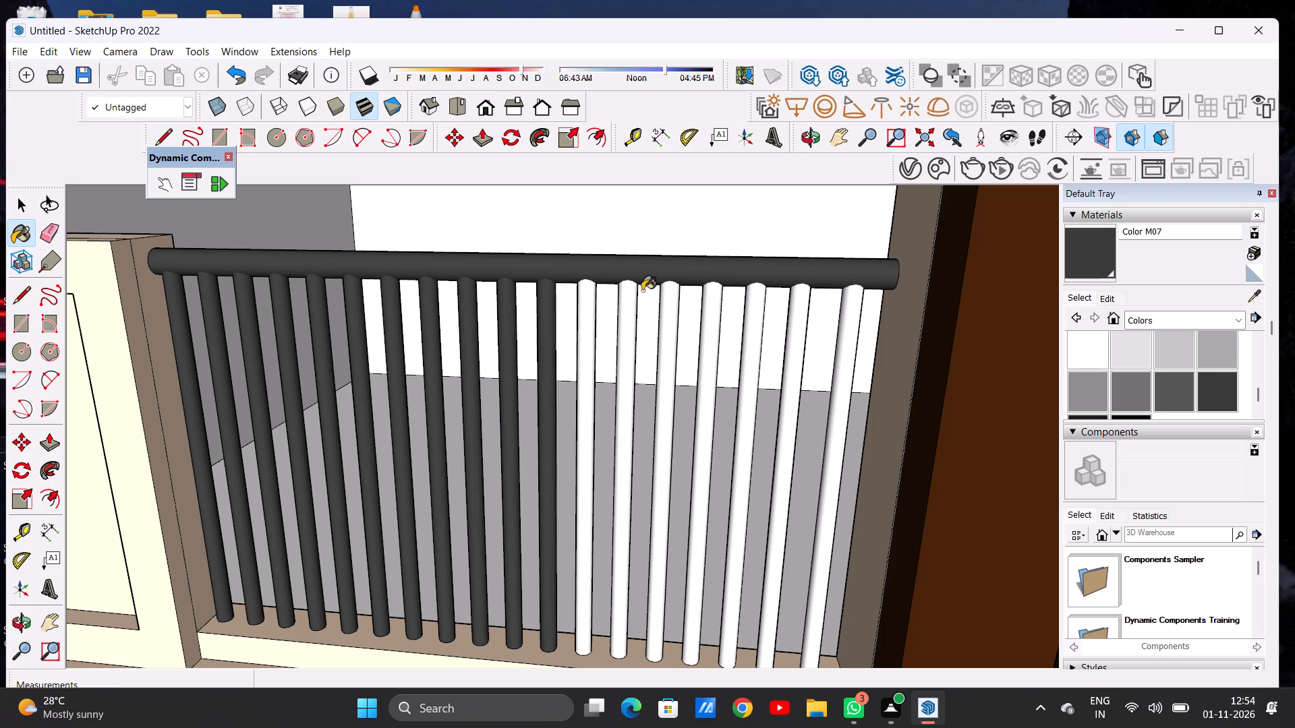
click(627, 291)
click(669, 296)
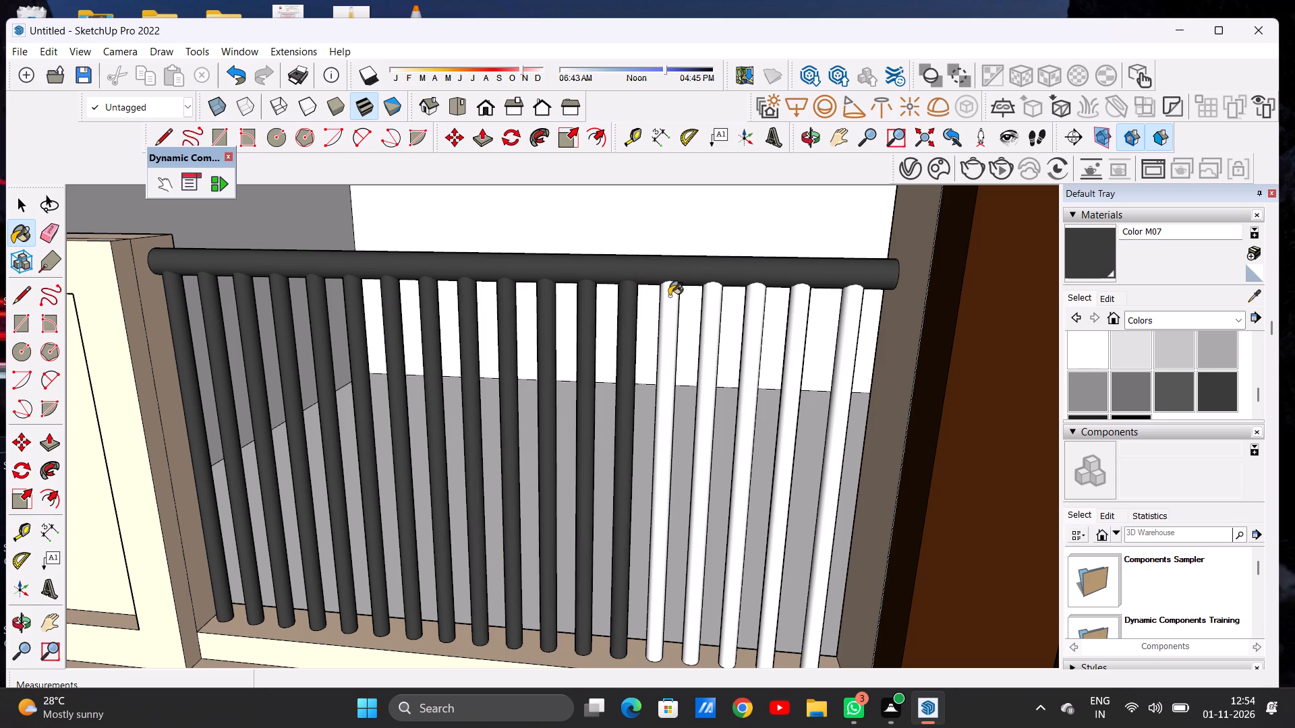
click(712, 299)
click(759, 299)
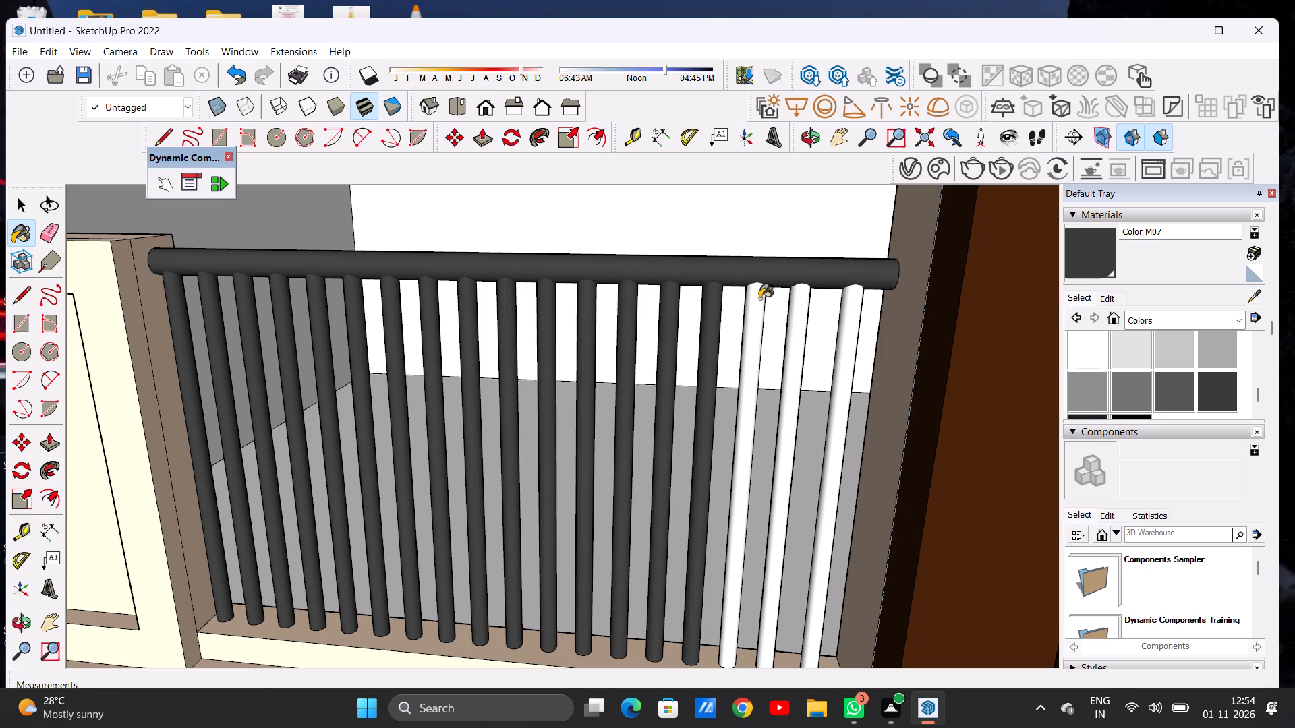
click(799, 291)
click(850, 295)
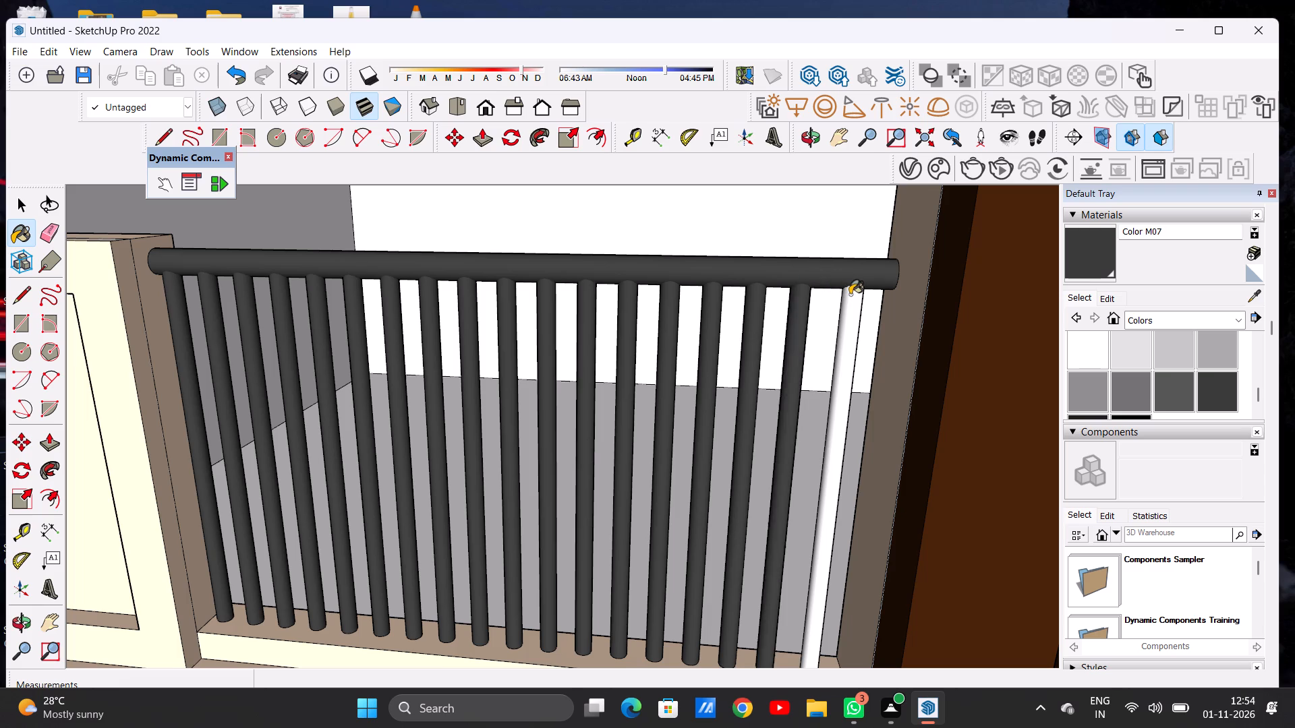
Examine the painted terrace railing up close and against the whole front facade from several angles.
scroll(513, 328, down, 14)
middle_drag(522, 406, 566, 328)
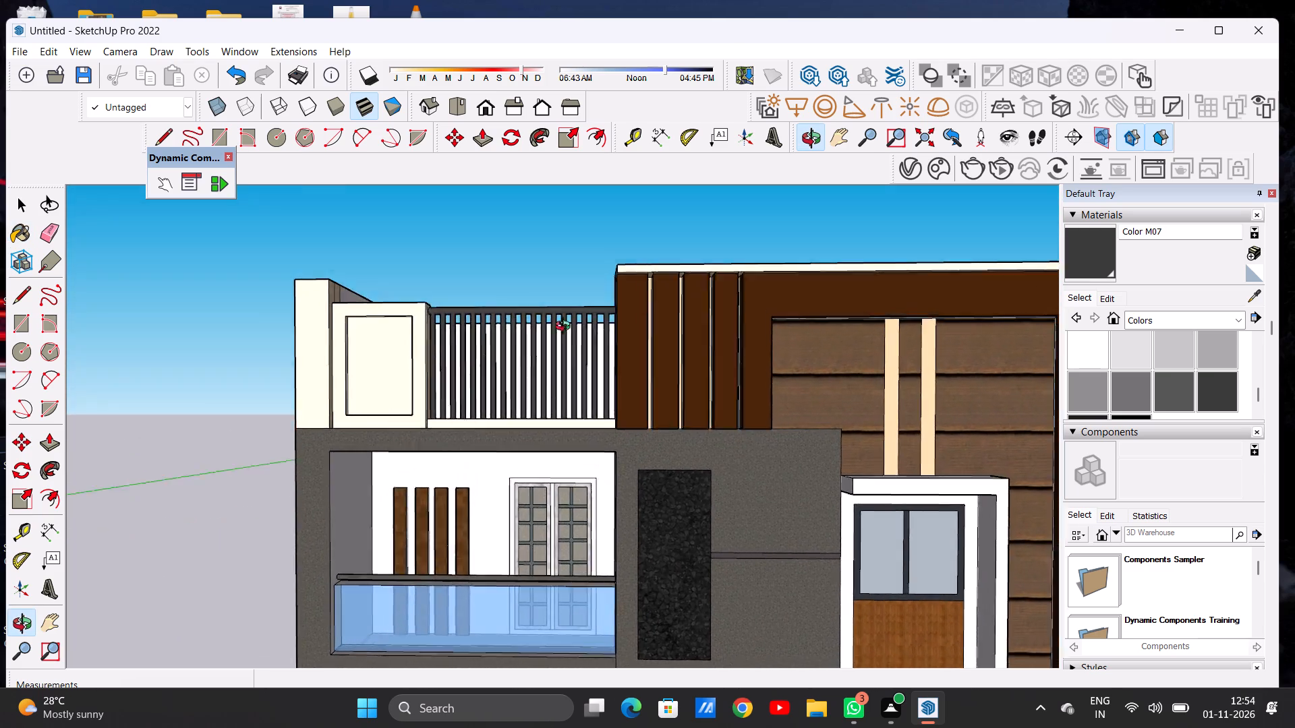
middle_drag(566, 328, 301, 421)
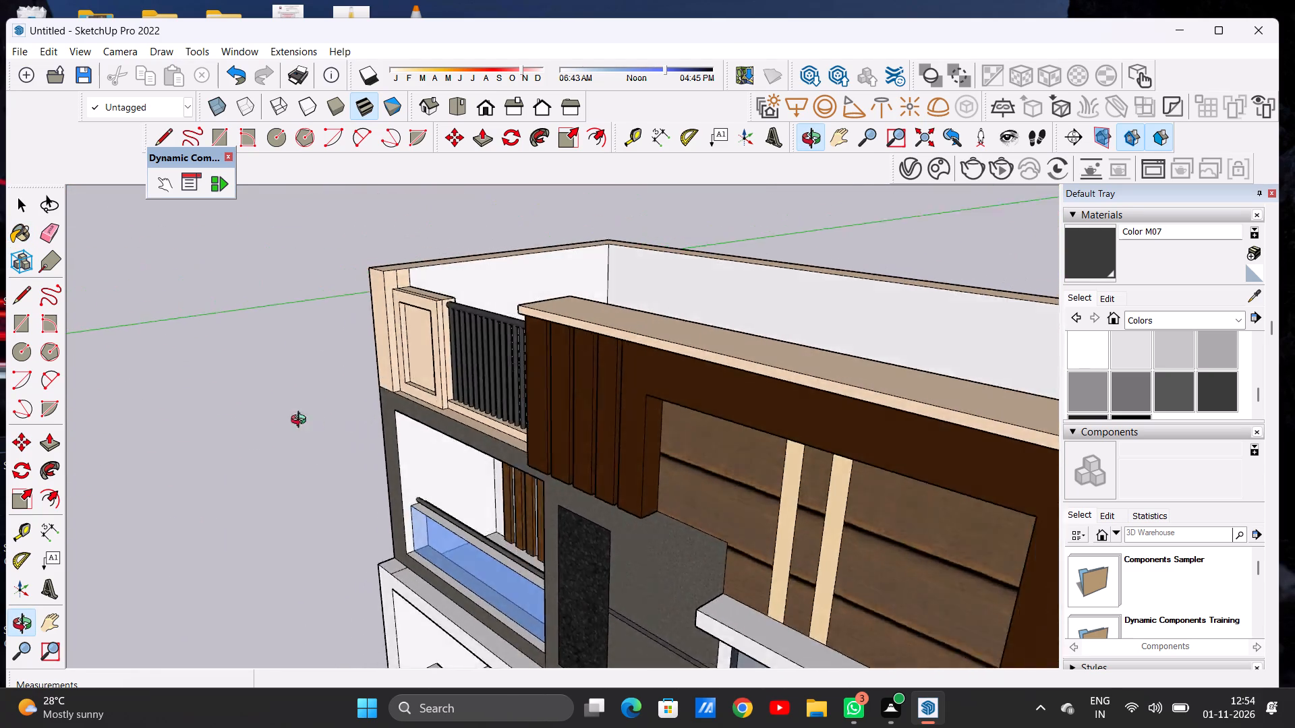
middle_drag(301, 421, 581, 426)
scroll(558, 390, up, 11)
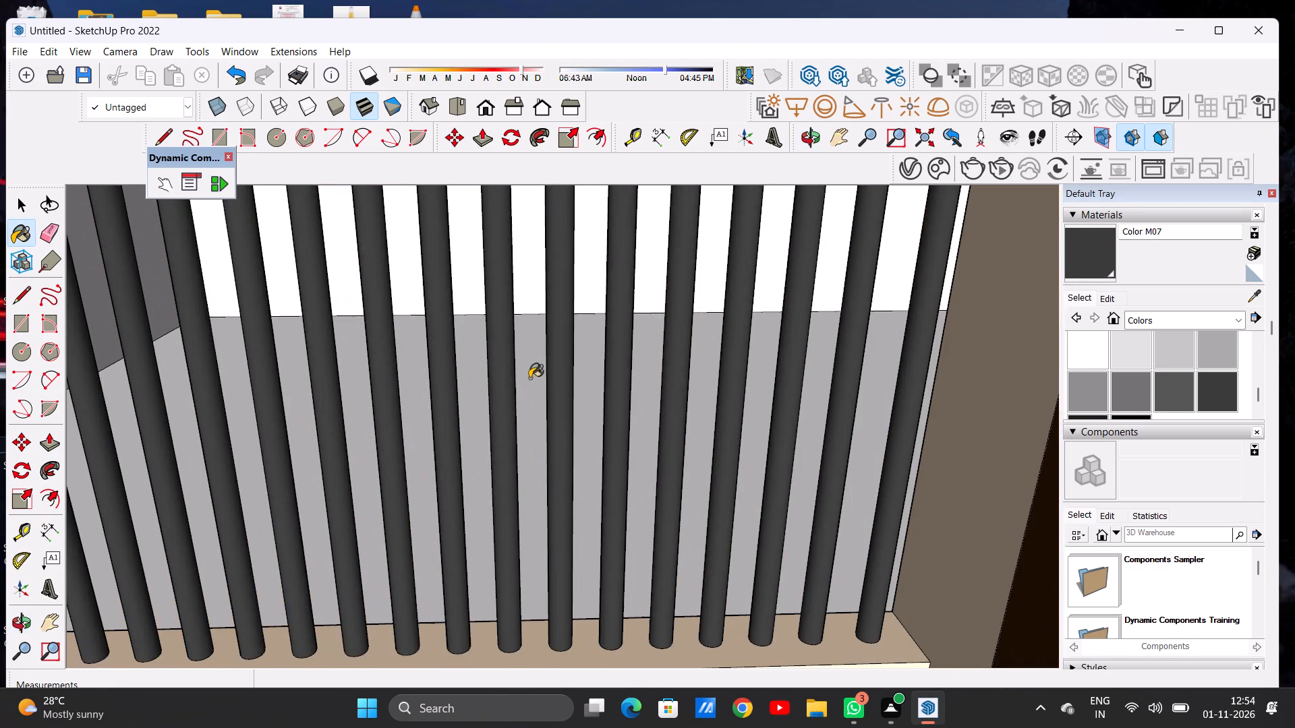
middle_drag(531, 403, 527, 378)
scroll(529, 389, down, 10)
middle_drag(532, 408, 532, 406)
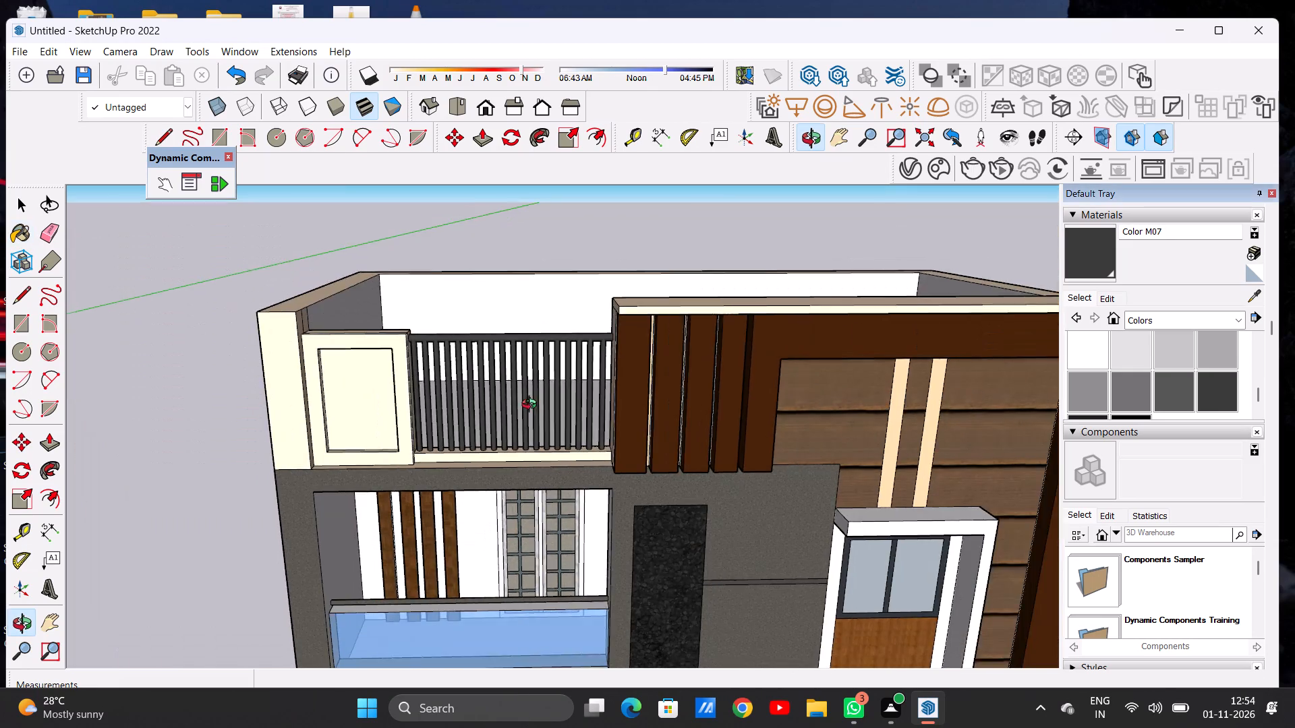
middle_drag(532, 406, 517, 390)
scroll(517, 390, up, 5)
key(space)
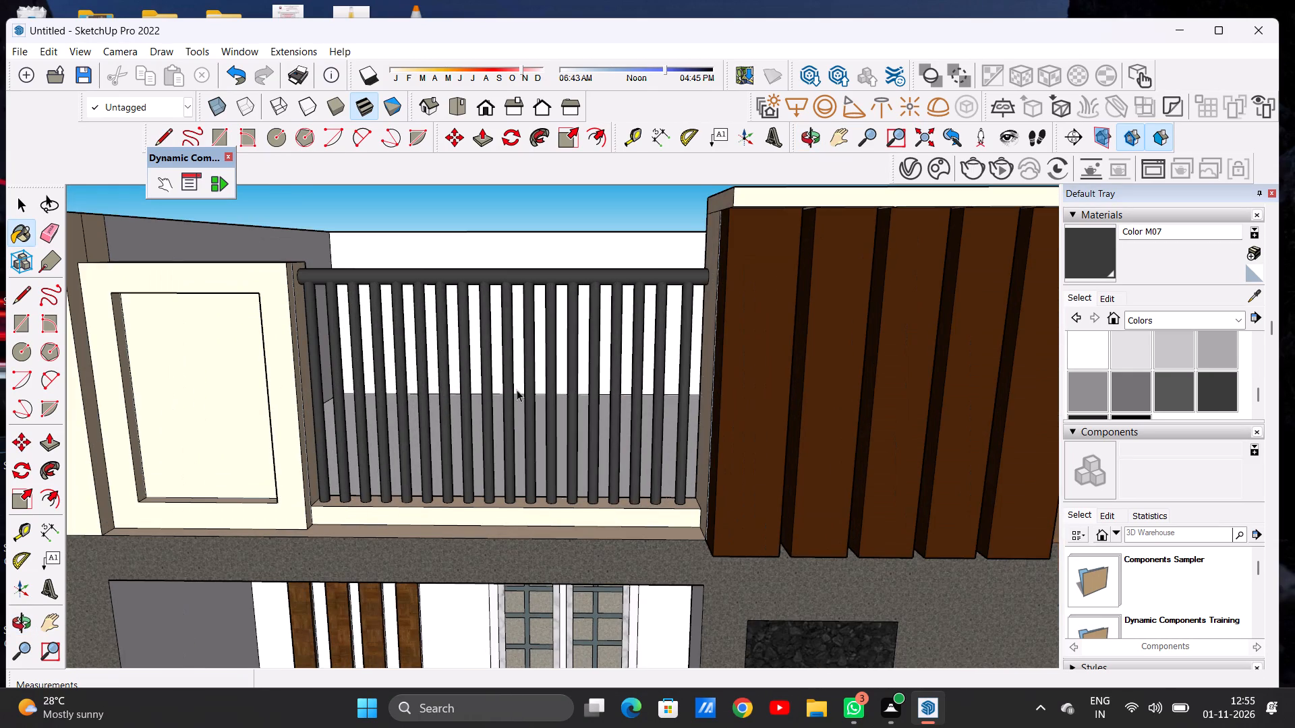
scroll(524, 388, down, 14)
middle_drag(532, 496, 235, 448)
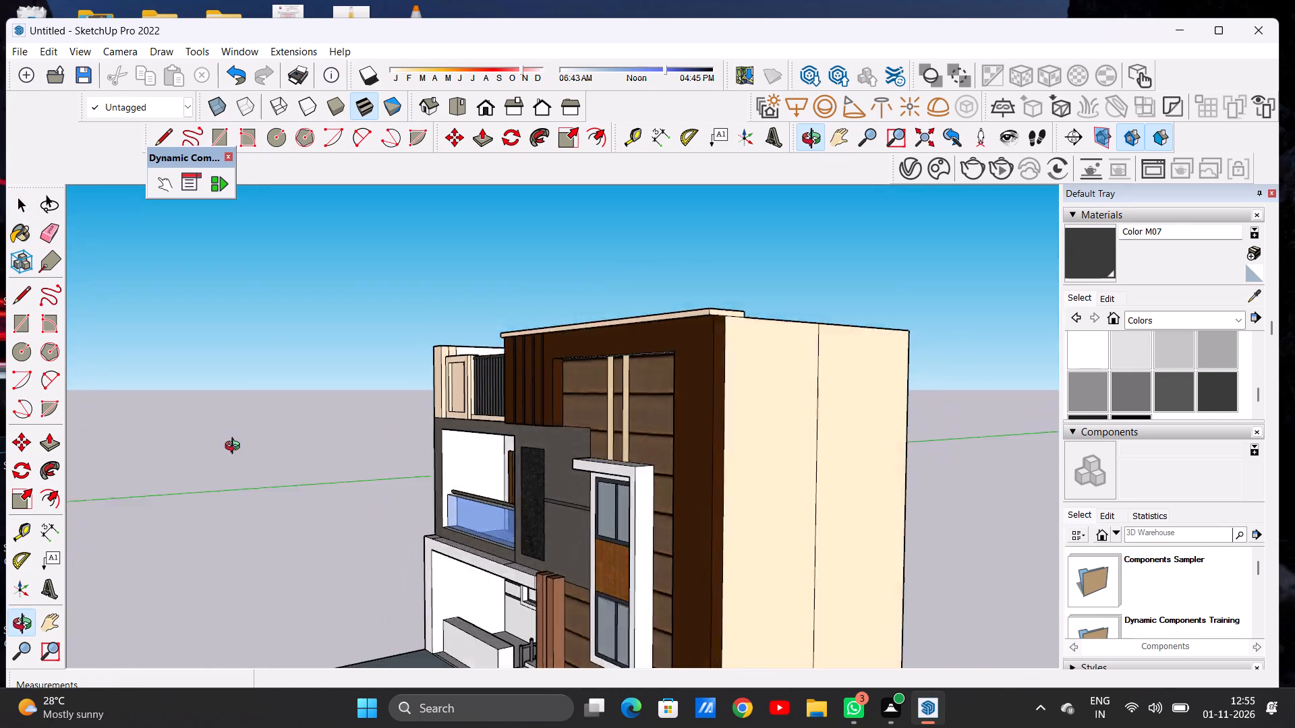
middle_drag(235, 448, 540, 452)
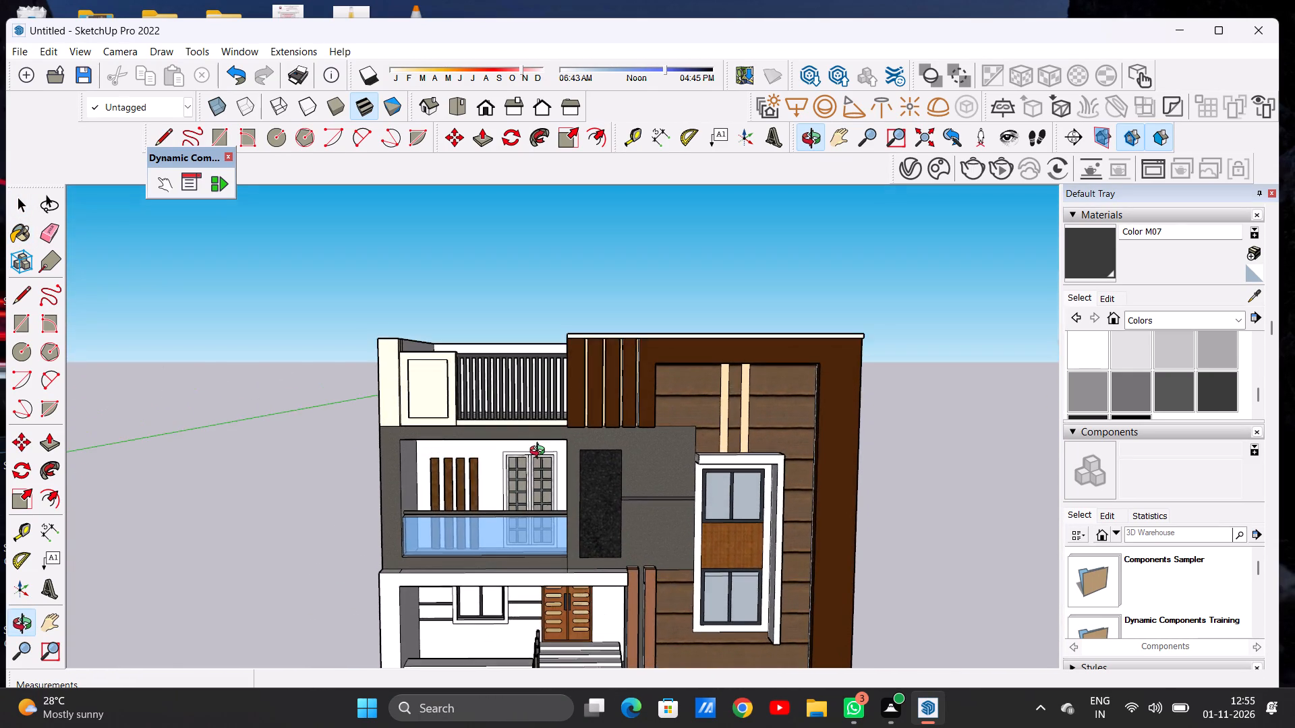
middle_drag(540, 452, 521, 471)
scroll(534, 428, down, 6)
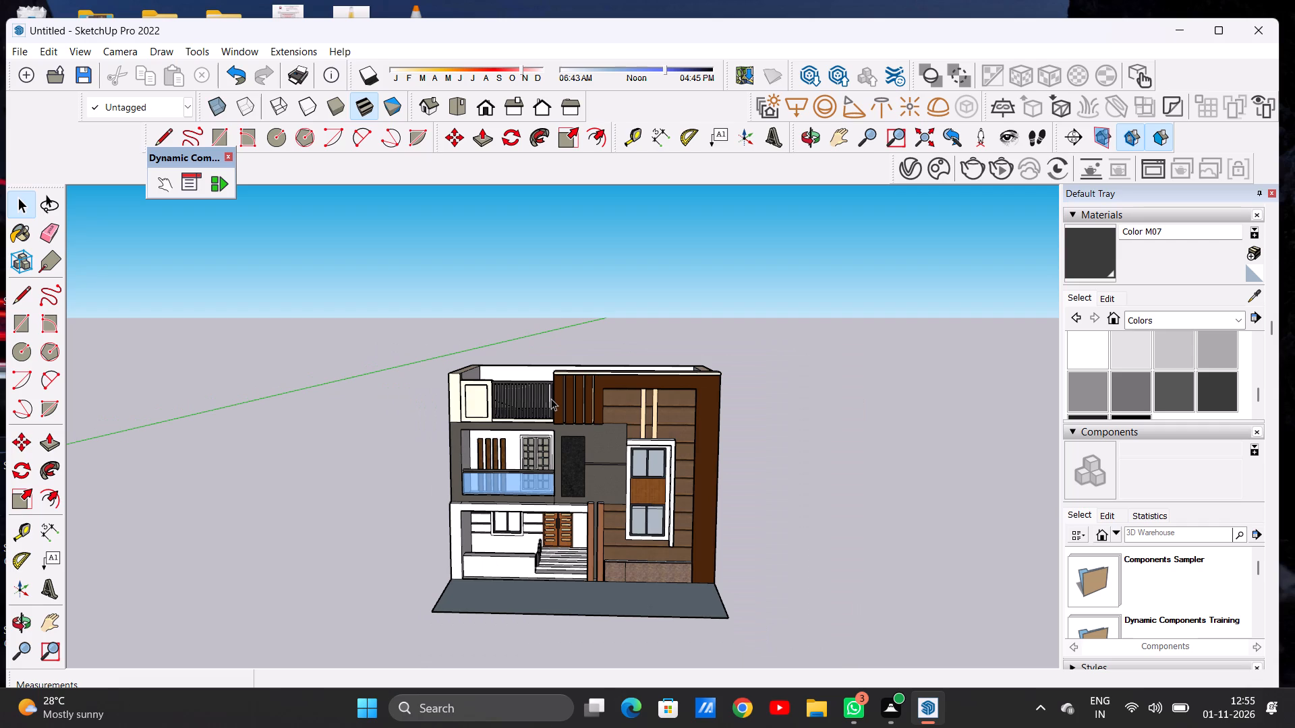
Draw a 9" vertical line from the low porch wall's bottom corner beside the entrance steps down to the base edge.
scroll(489, 578, up, 13)
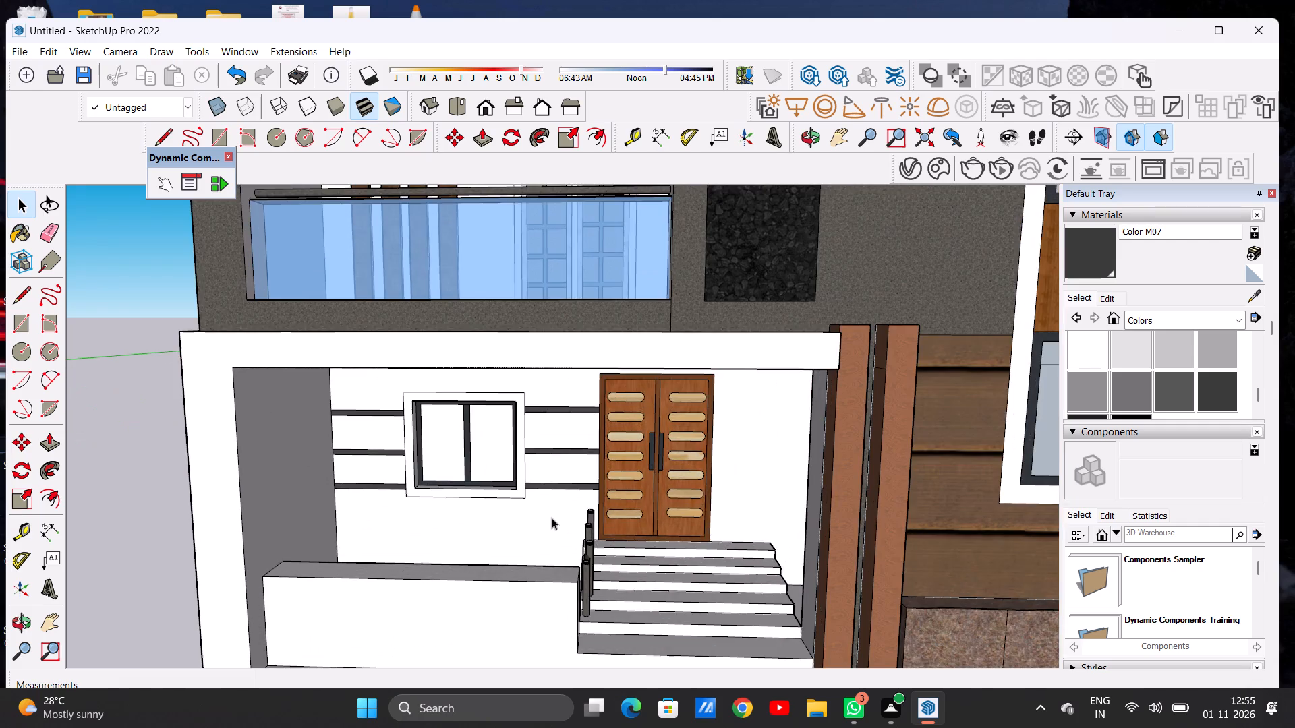
middle_drag(557, 507, 576, 488)
scroll(581, 489, up, 3)
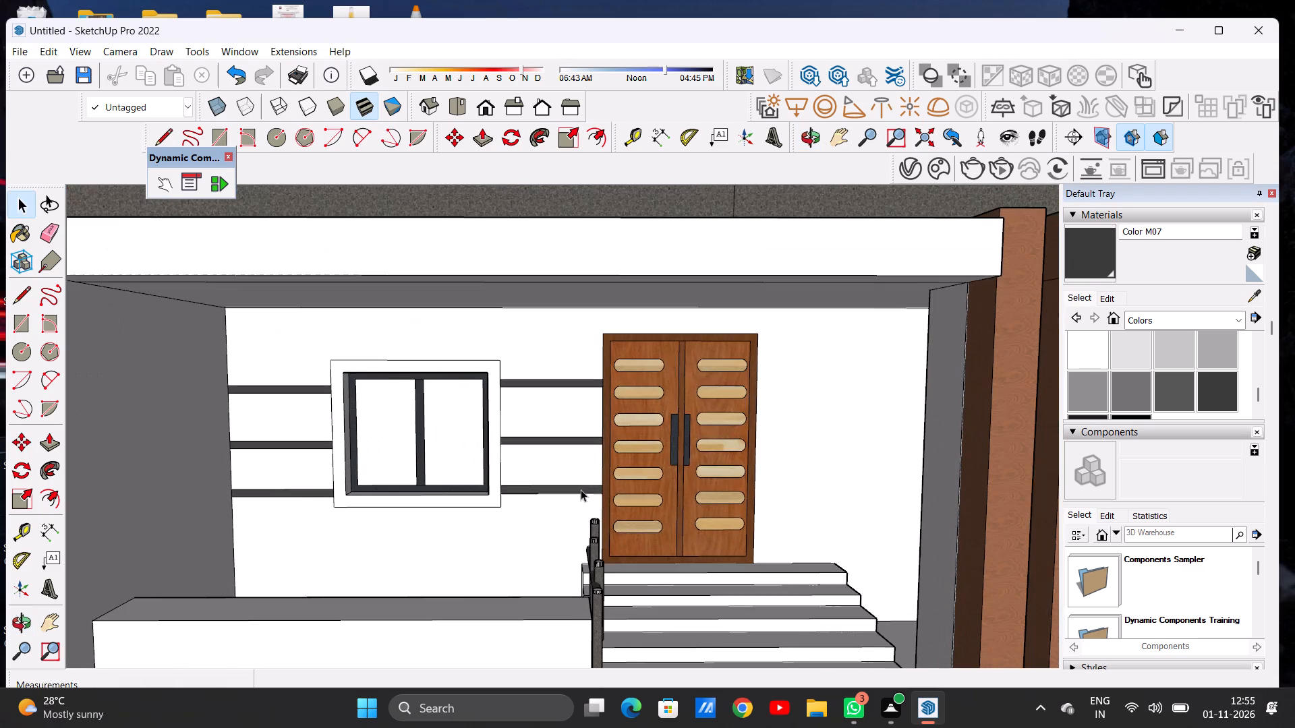
scroll(517, 487, down, 7)
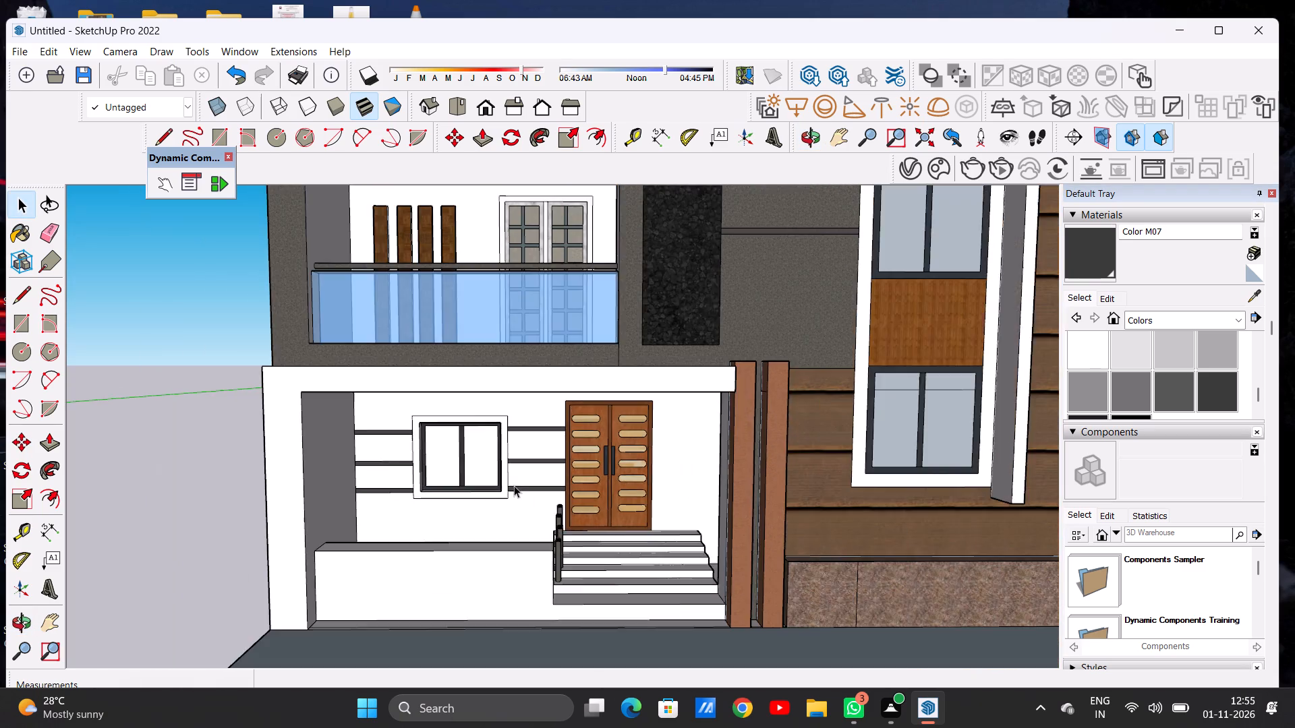
scroll(488, 478, down, 3)
scroll(635, 530, up, 7)
middle_drag(610, 551, 573, 598)
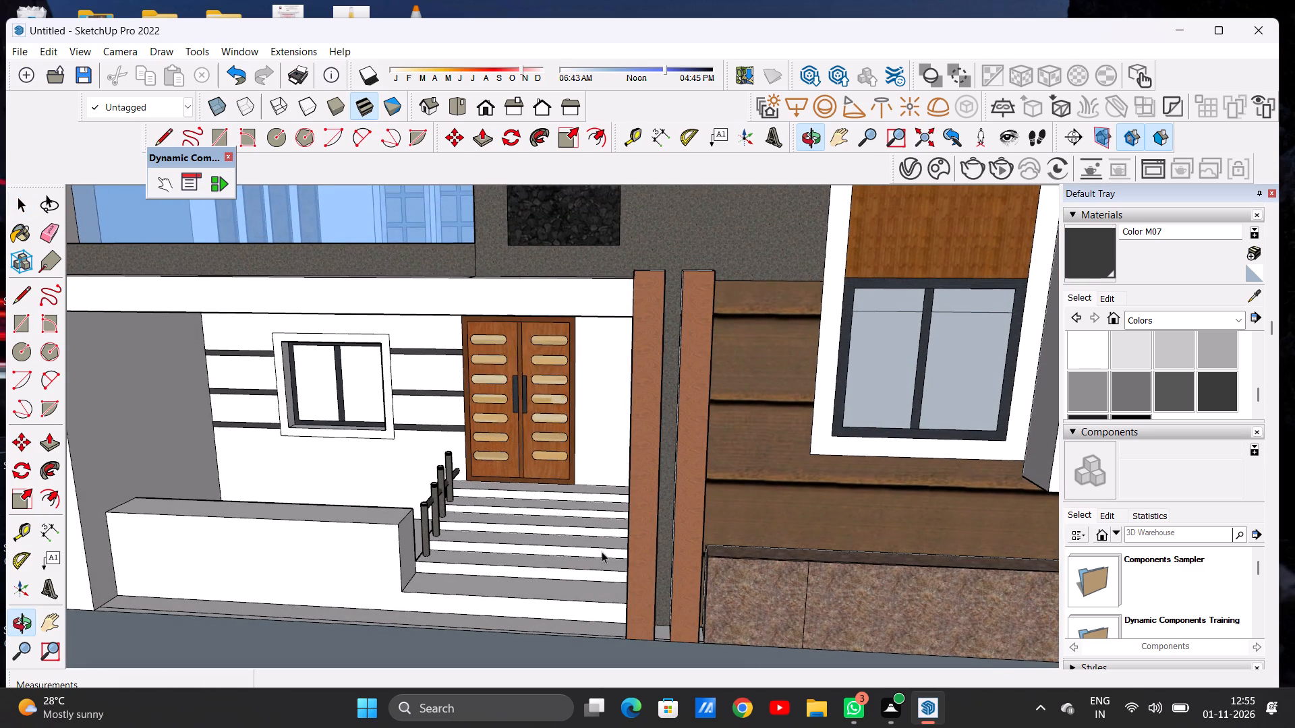
scroll(625, 489, down, 5)
scroll(546, 617, up, 6)
scroll(500, 528, up, 6)
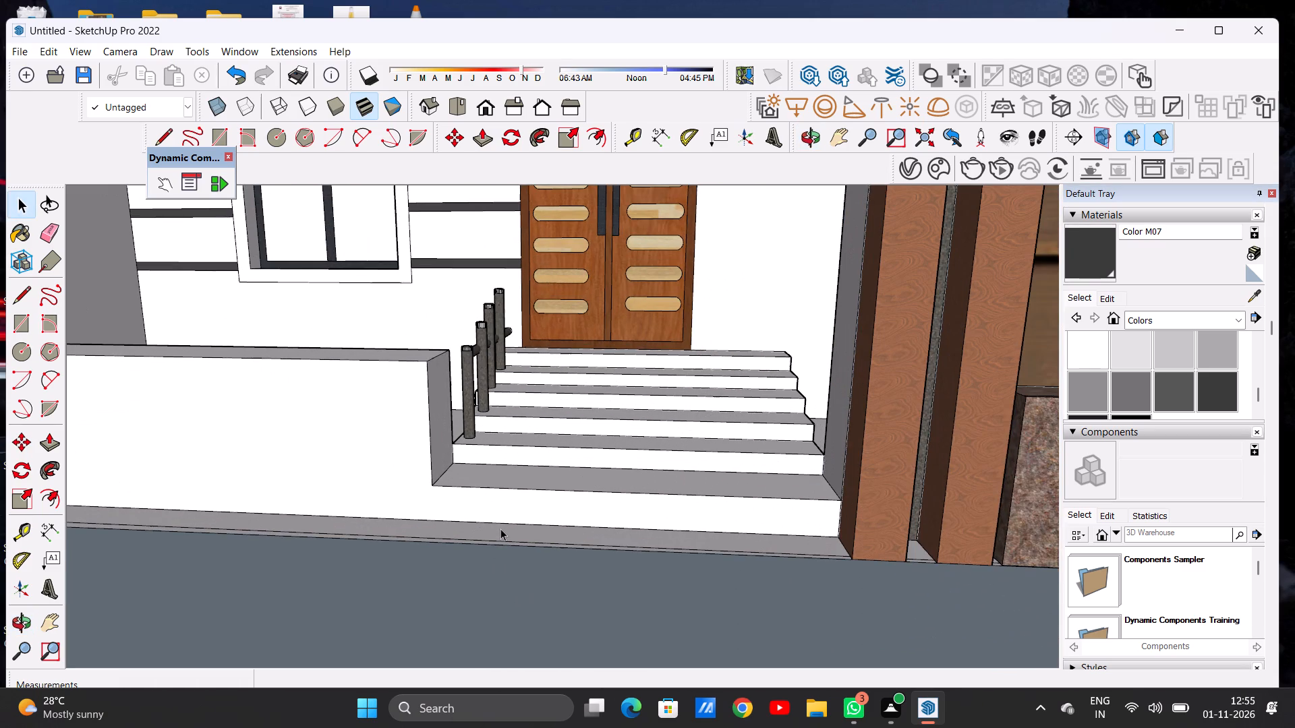
key(l)
scroll(479, 520, up, 5)
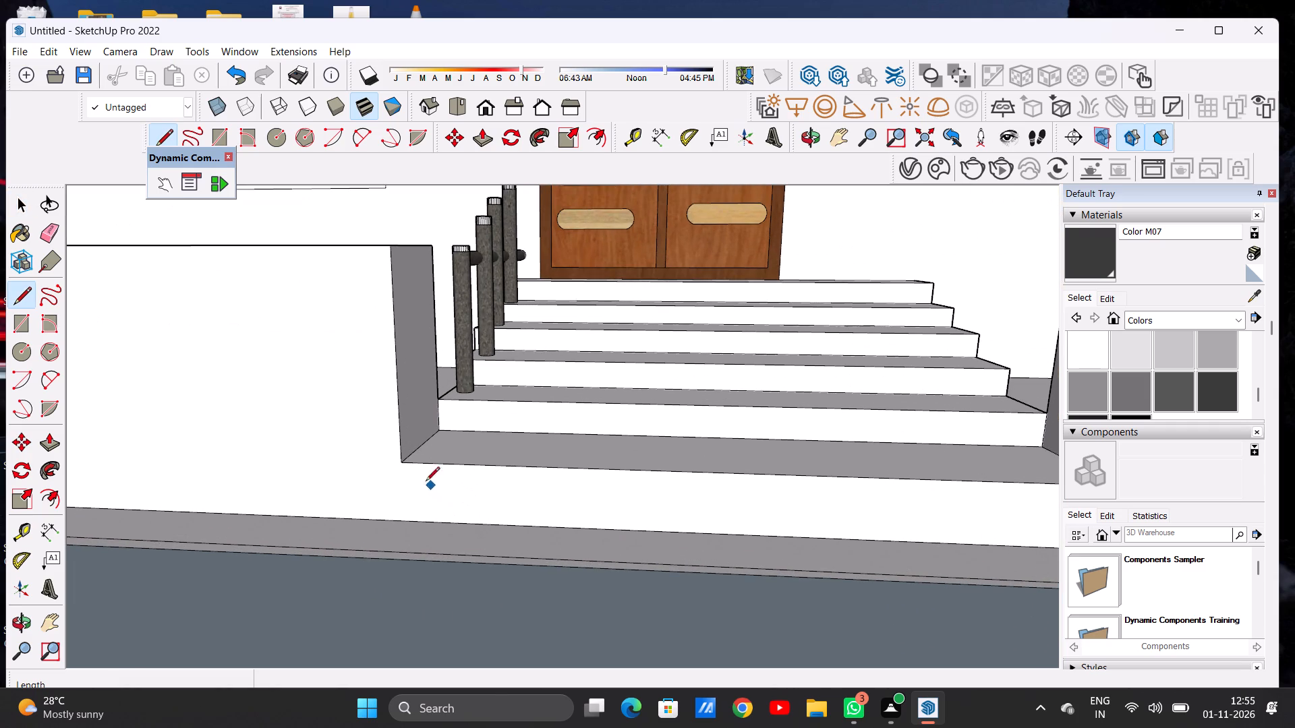
click(403, 465)
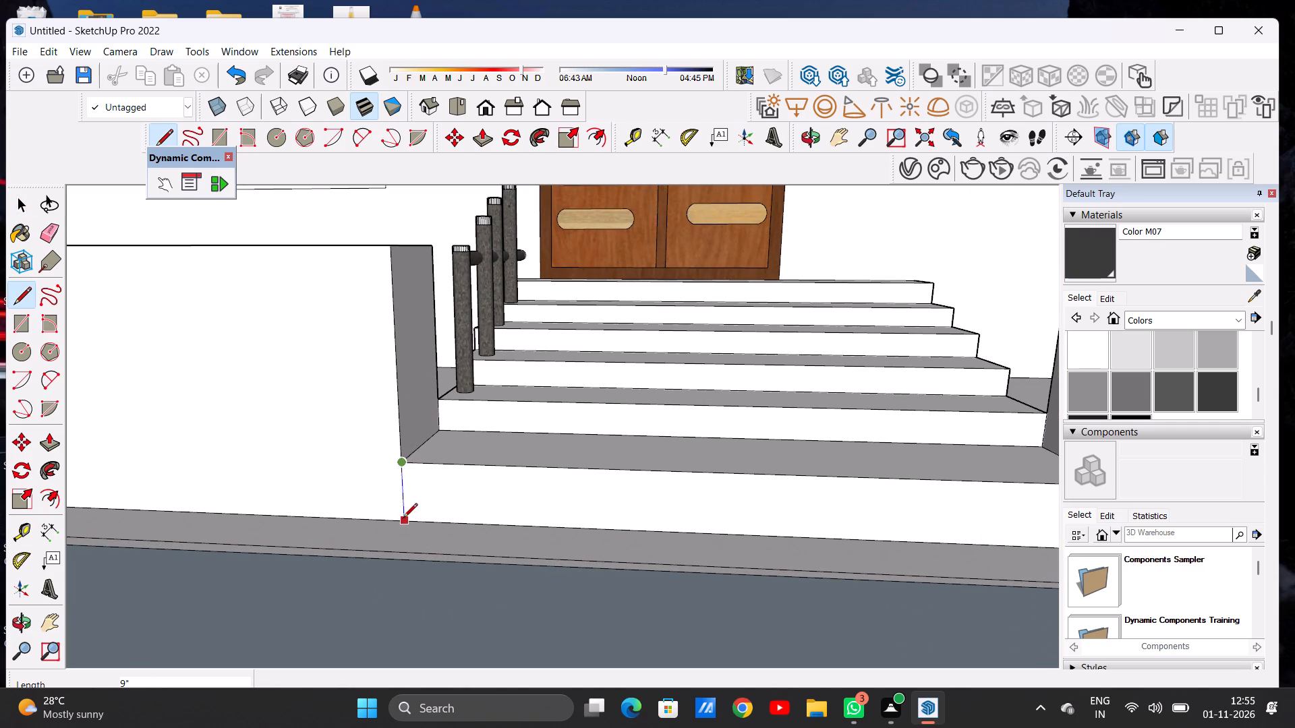
click(403, 518)
key(space)
Paint the treads and risers of the top two entrance steps with Stone Marble from the Stone material collection.
scroll(422, 505, down, 7)
click(1142, 315)
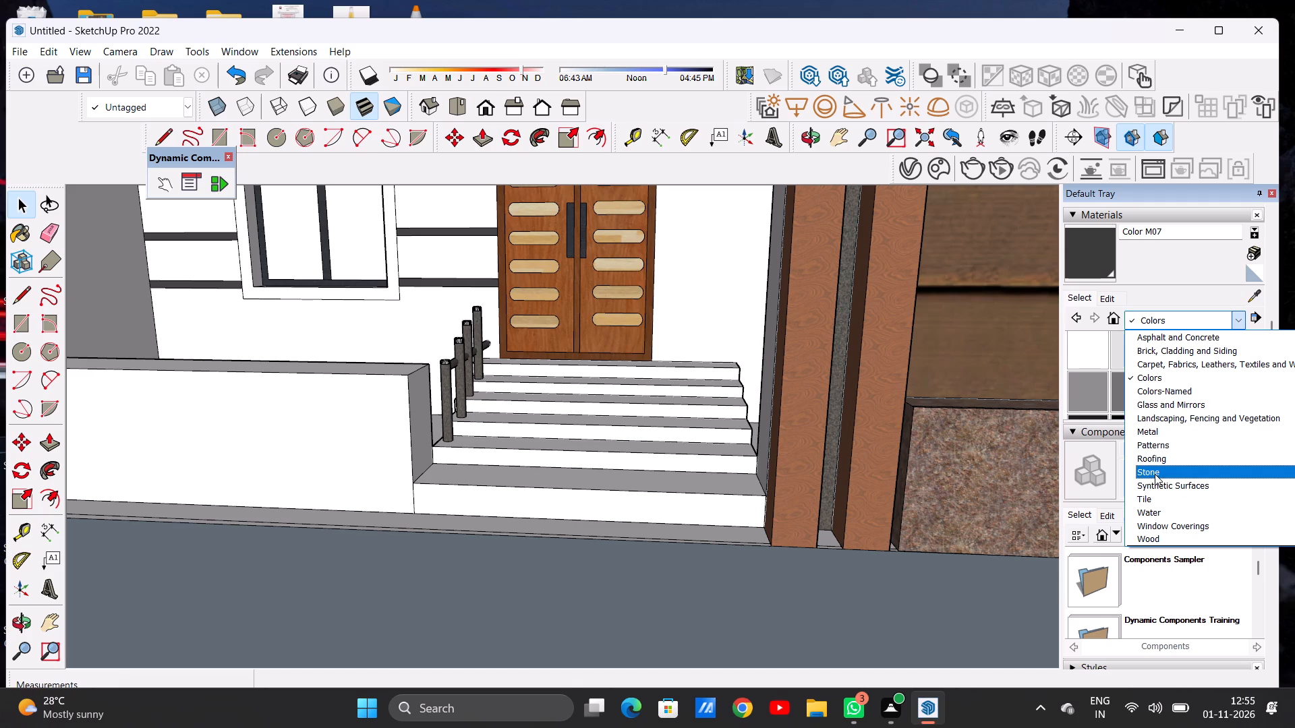
click(1155, 474)
click(1165, 395)
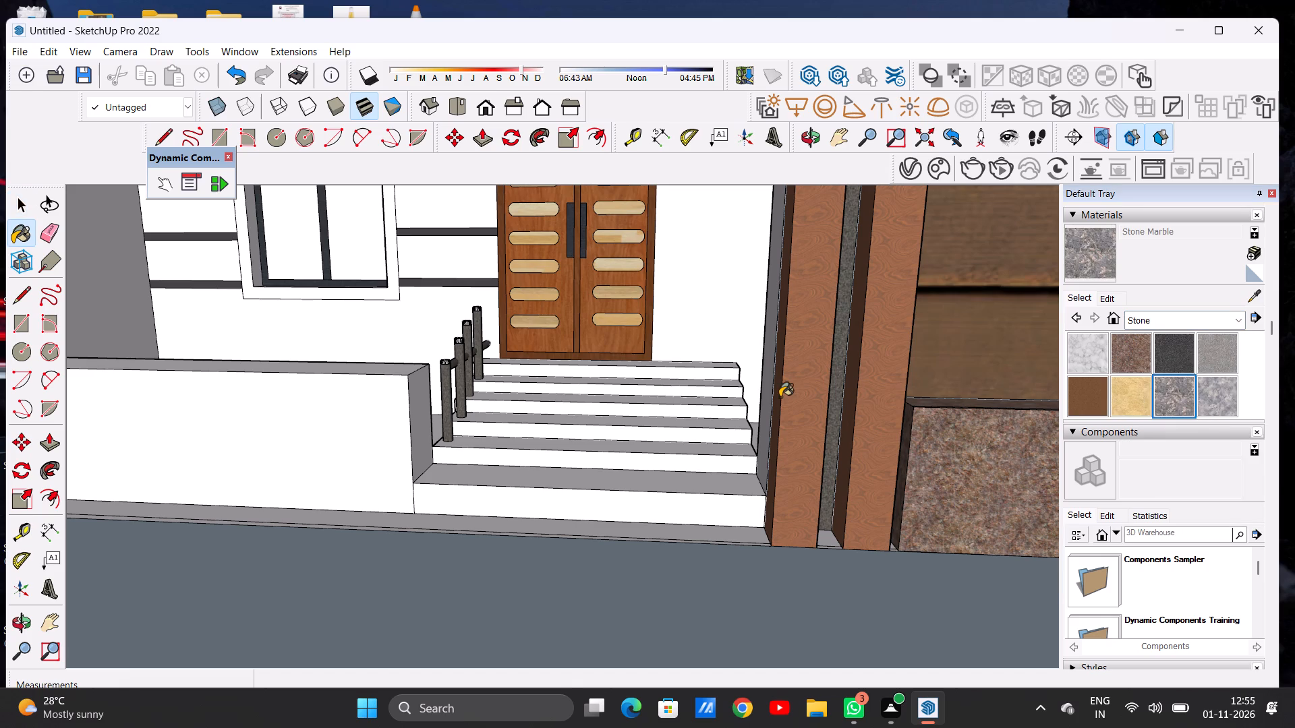
scroll(780, 397, up, 6)
click(681, 354)
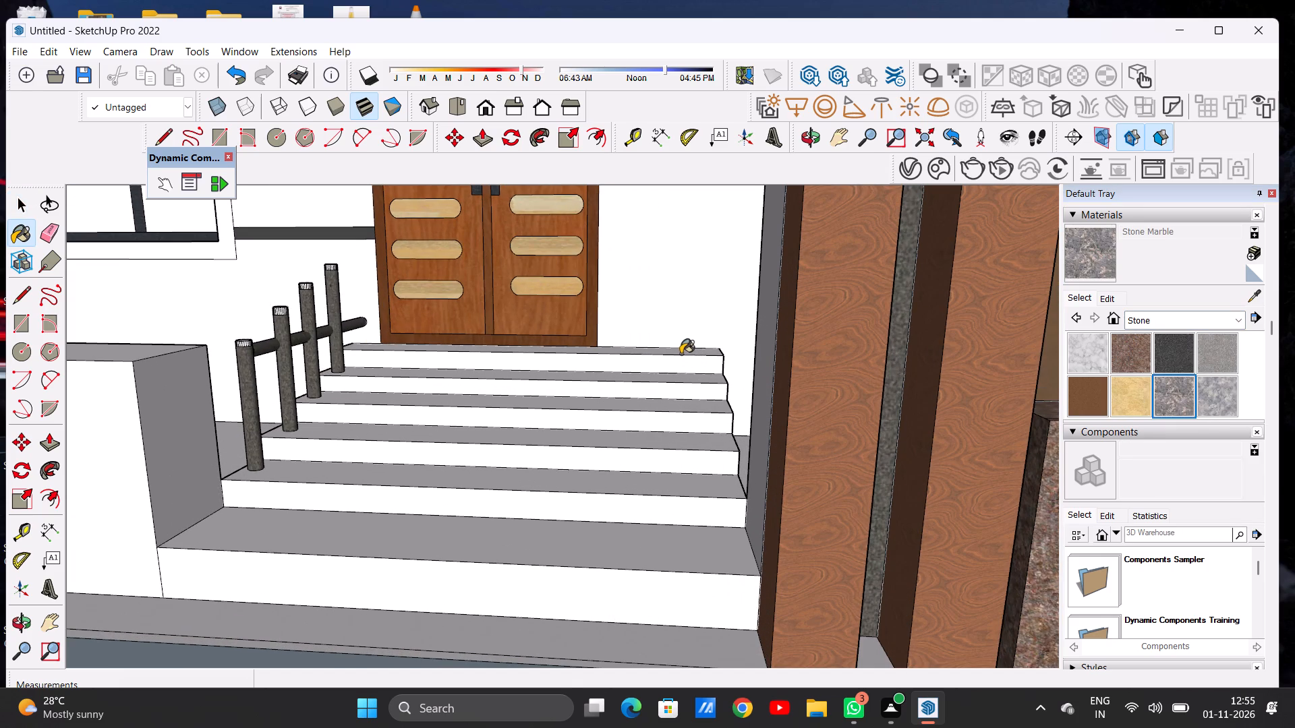
middle_drag(647, 430, 613, 533)
scroll(631, 353, up, 2)
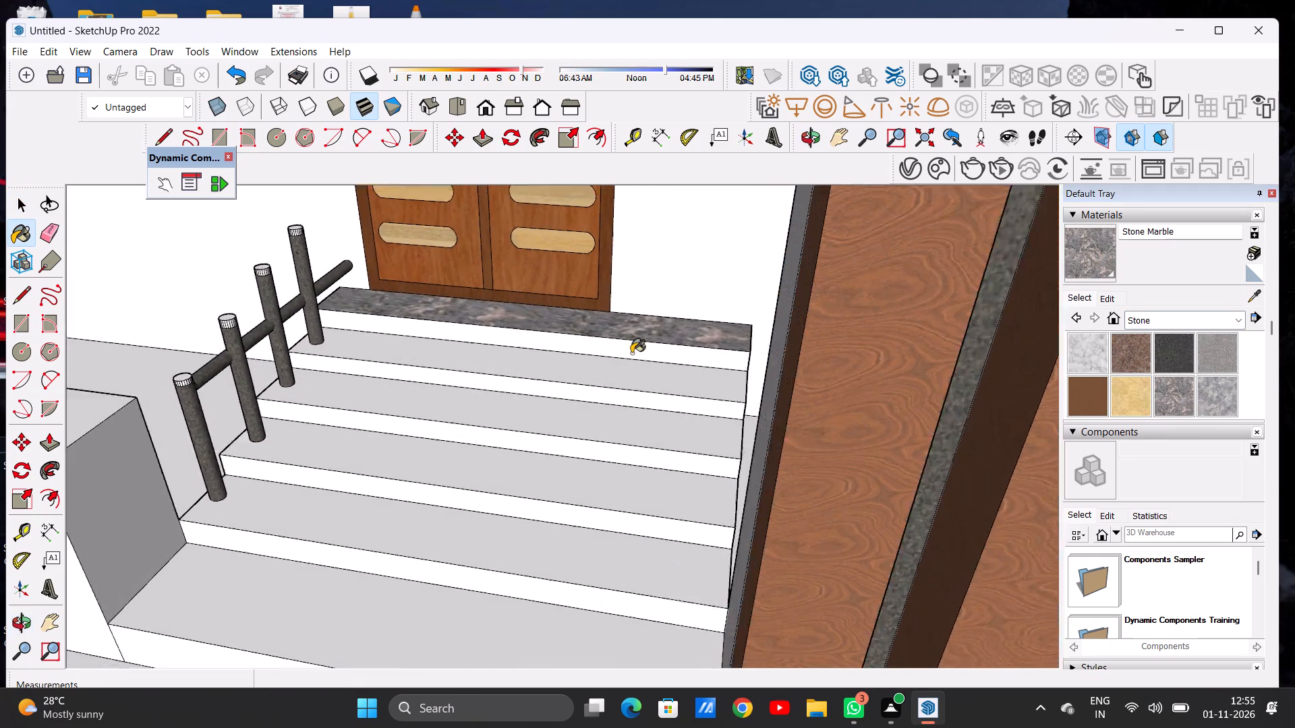
scroll(631, 353, up, 11)
click(639, 344)
click(622, 433)
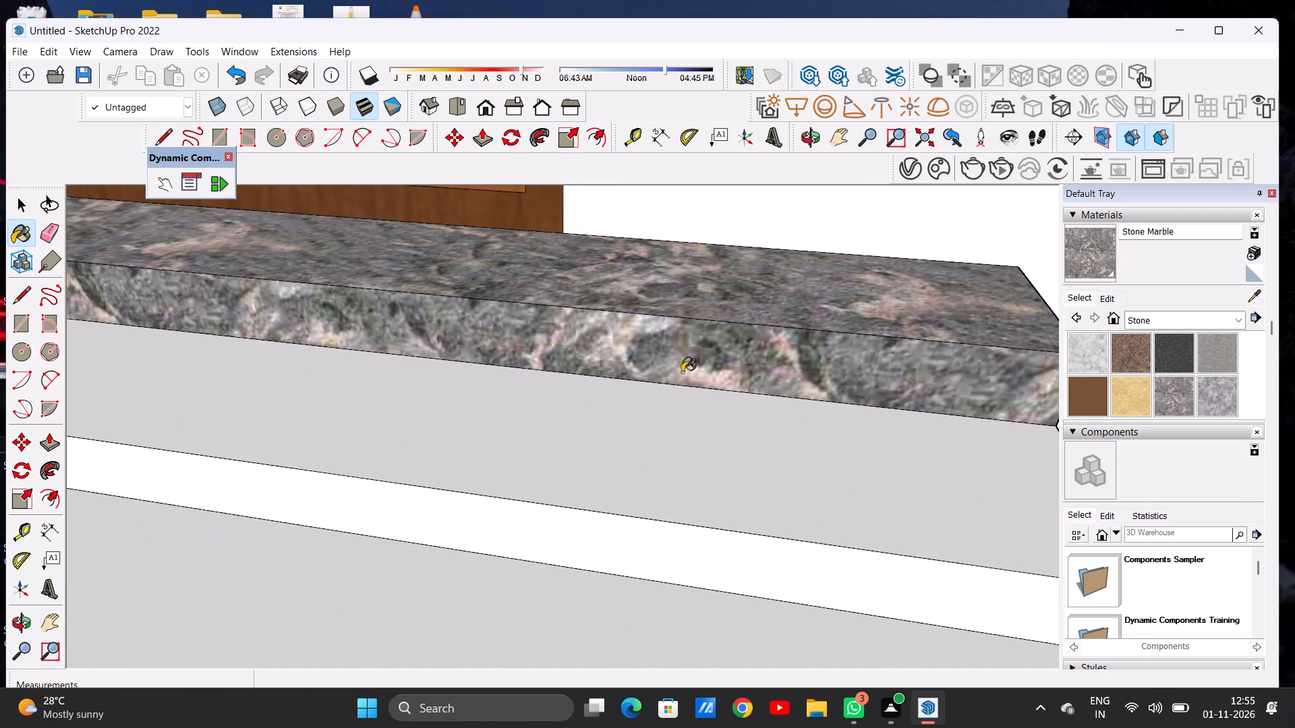
scroll(682, 372, down, 6)
scroll(644, 438, up, 6)
click(639, 448)
Paint the treads and risers of the third and fourth entrance steps from the top with Stone Marble.
scroll(650, 335, down, 2)
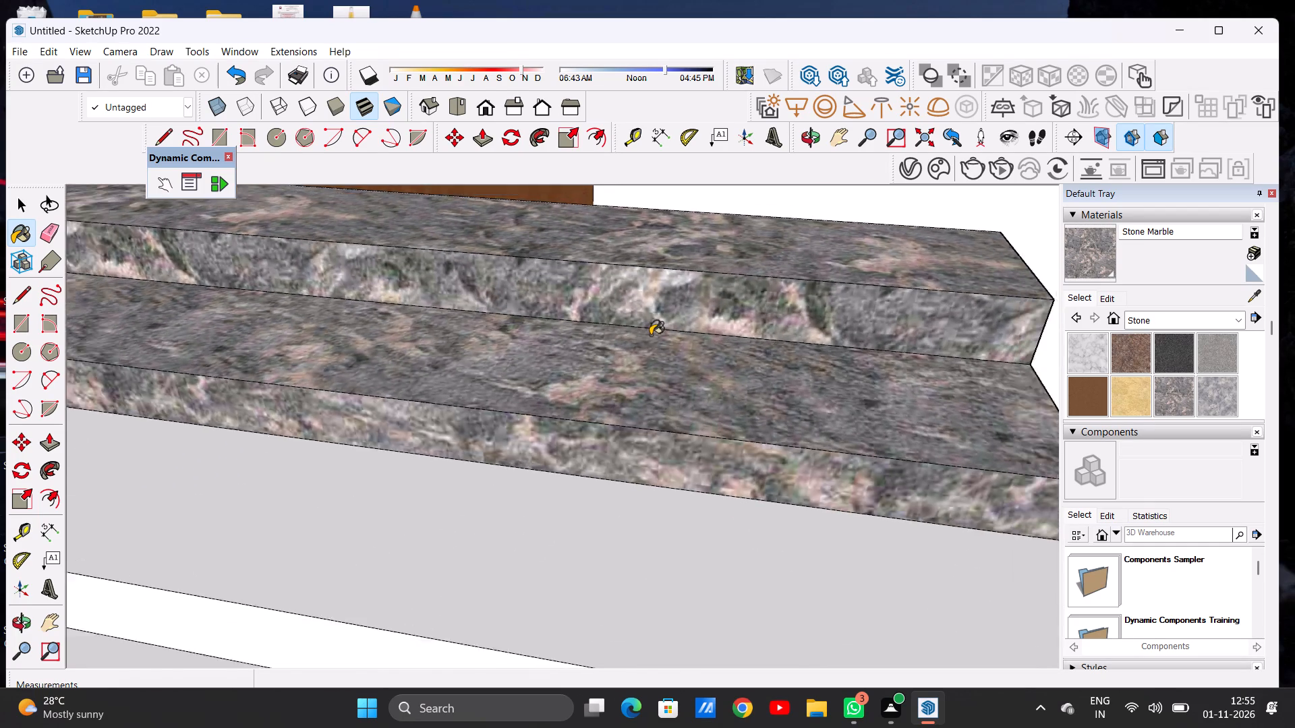
scroll(650, 335, down, 10)
scroll(636, 442, up, 8)
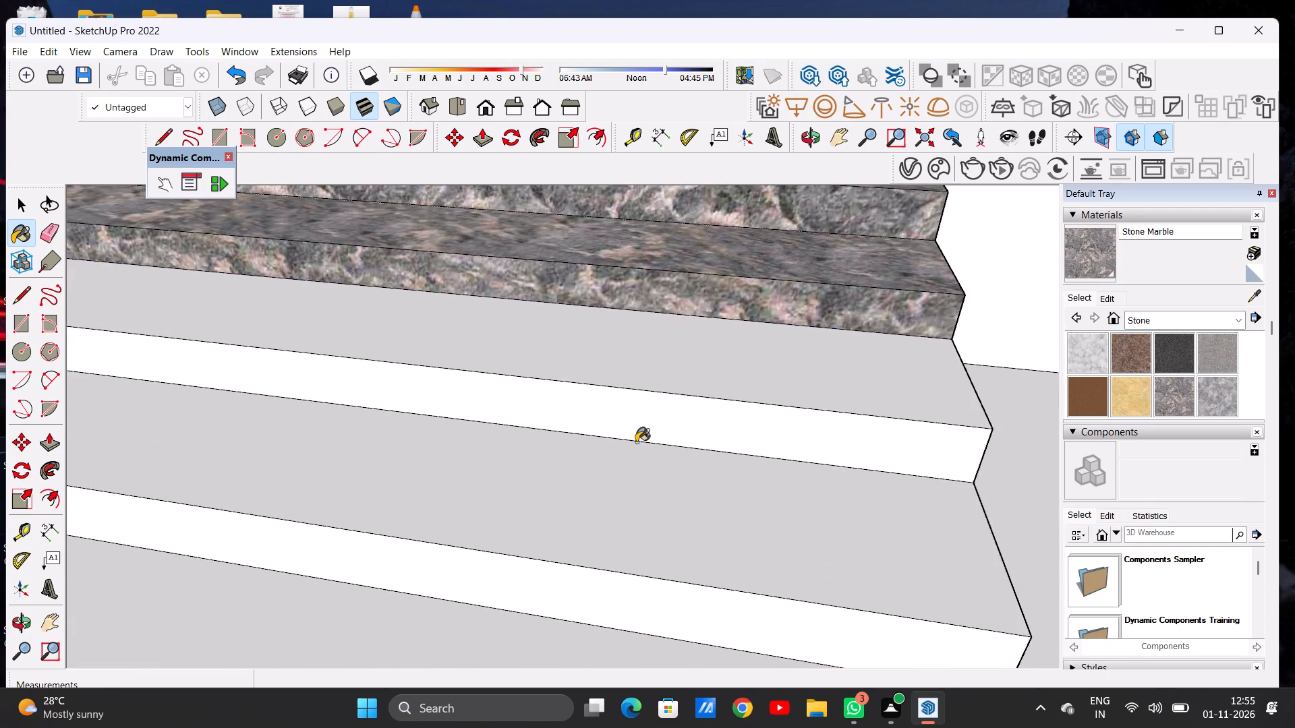
scroll(646, 406, up, 6)
click(646, 406)
click(659, 343)
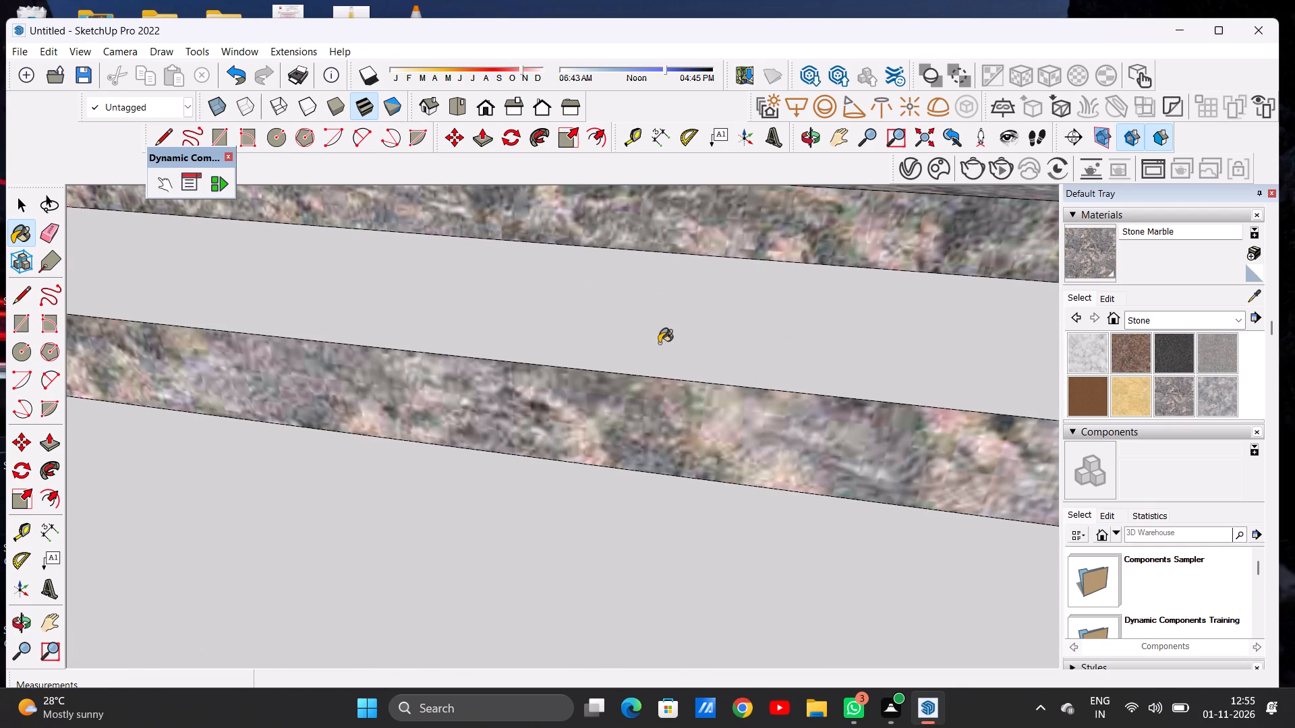
scroll(659, 343, down, 12)
scroll(659, 423, up, 5)
click(664, 433)
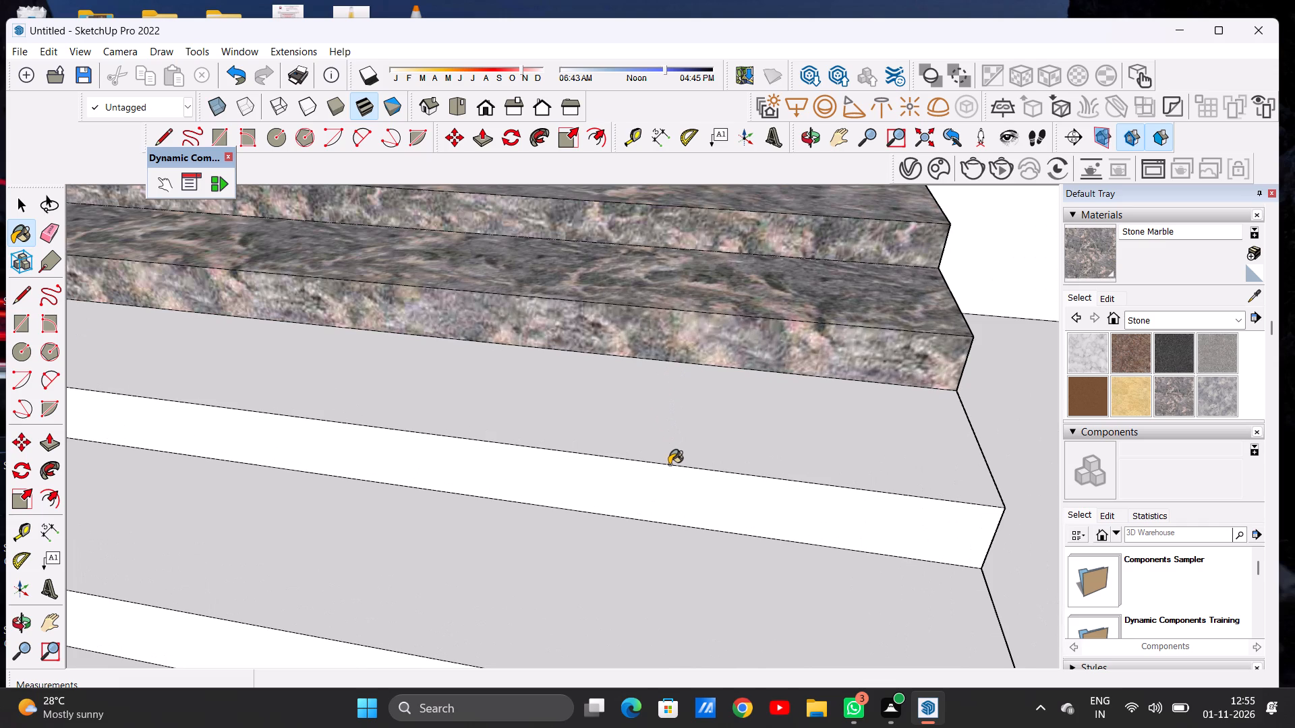
click(666, 479)
Paint the treads and risers of the two lowest entrance steps with Stone Marble.
scroll(660, 382, down, 9)
scroll(611, 453, up, 2)
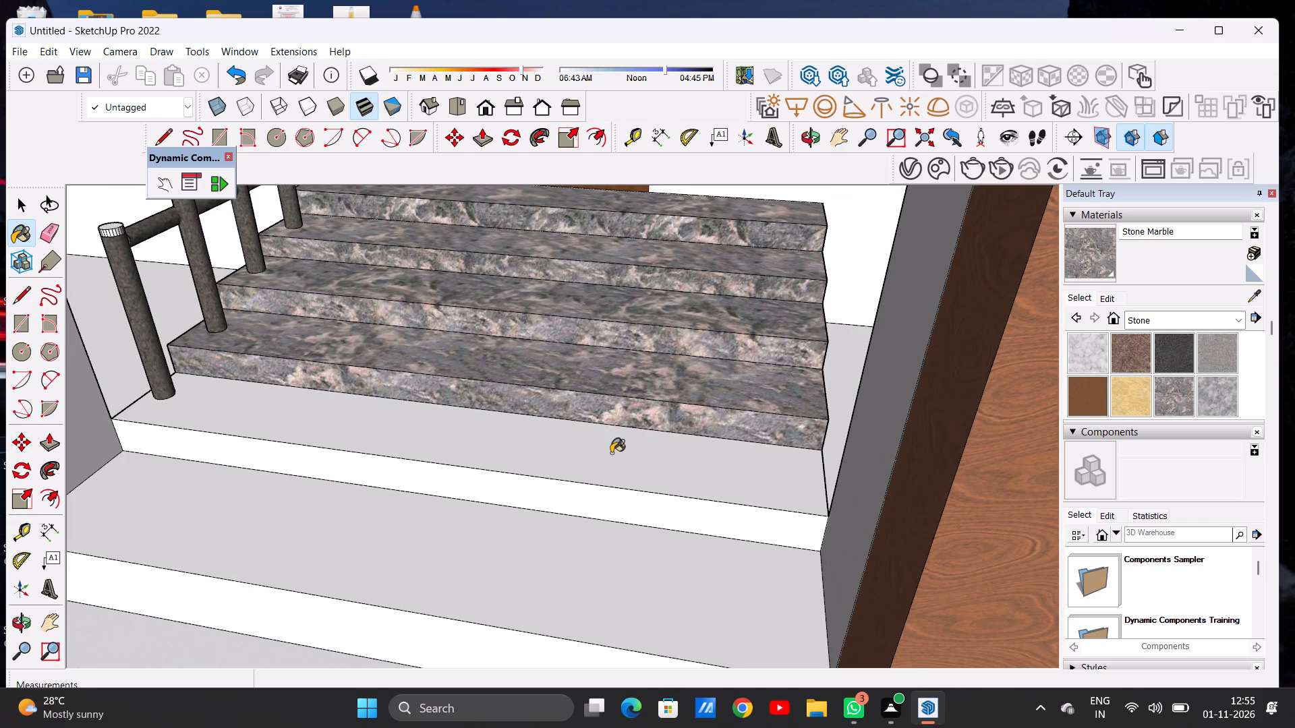
click(611, 453)
click(610, 493)
scroll(607, 384, down, 2)
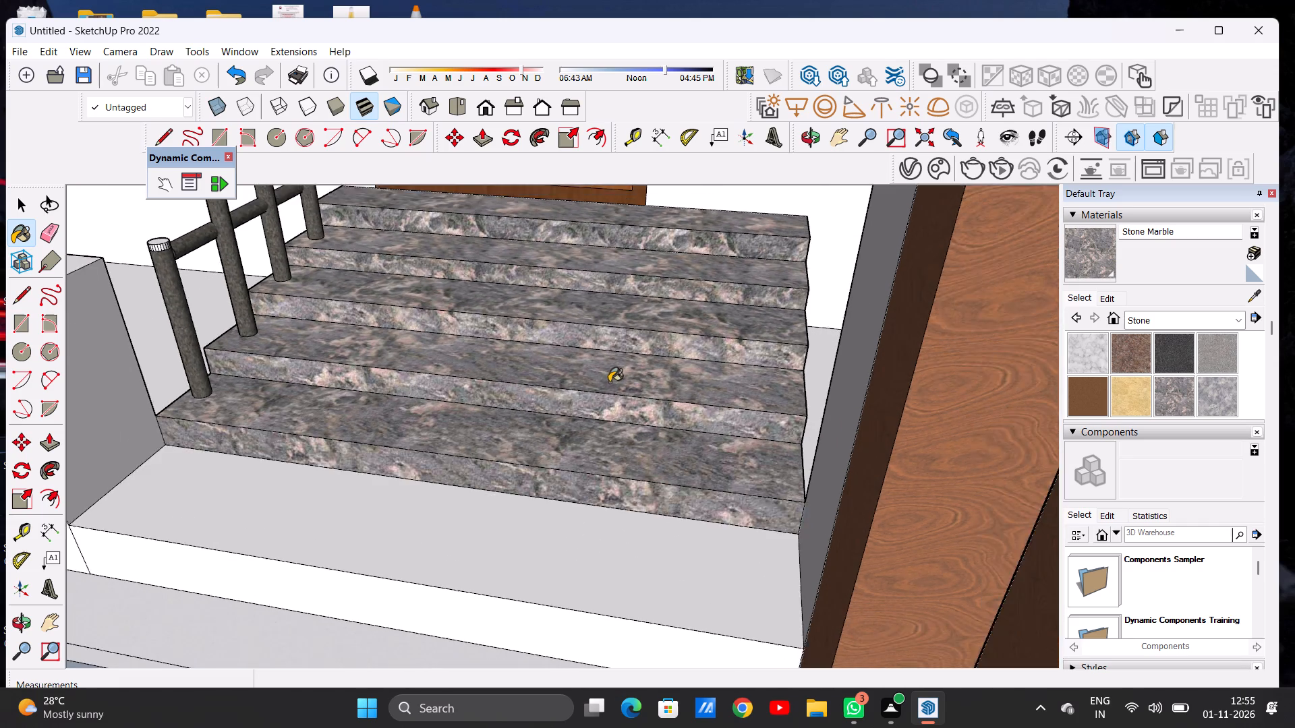
scroll(609, 382, down, 3)
scroll(606, 464, up, 6)
click(610, 484)
click(571, 594)
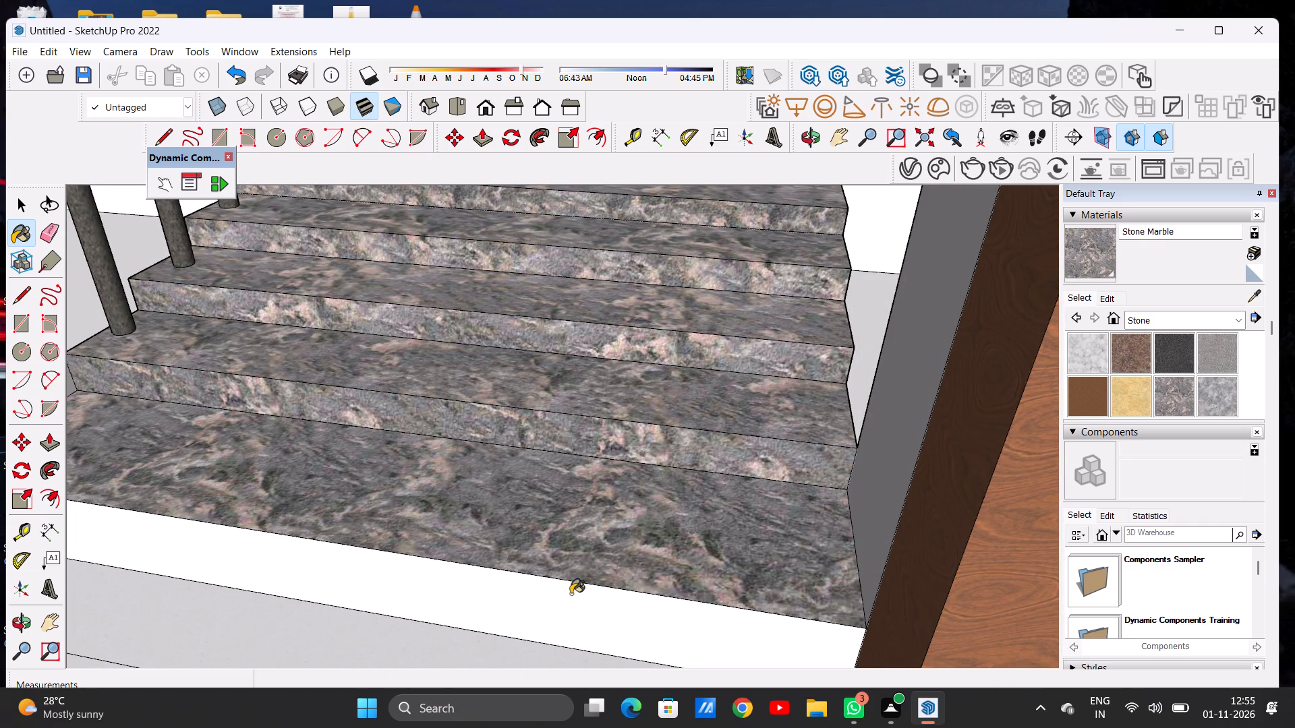
Paint the exposed side faces of the entrance steps on the handrail side with Stone Marble.
scroll(605, 530, down, 11)
middle_drag(566, 518, 615, 449)
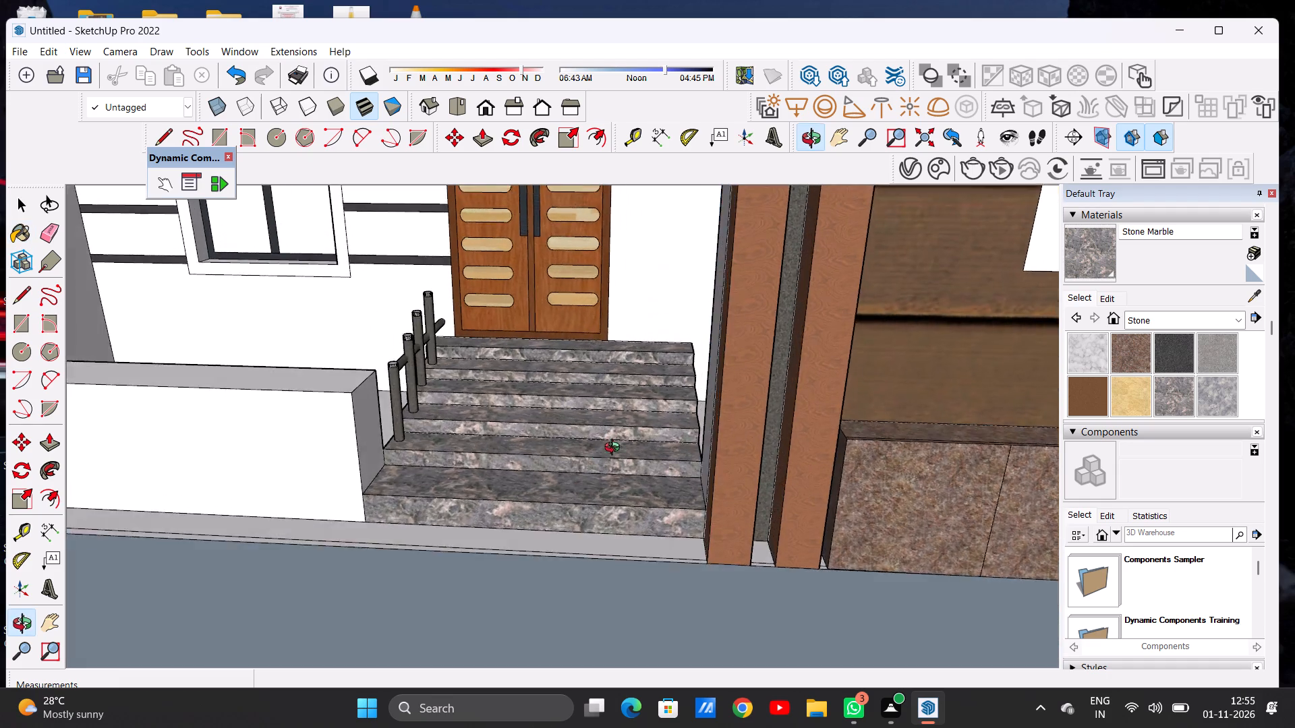
middle_drag(615, 449, 651, 411)
scroll(487, 442, down, 8)
middle_drag(561, 433, 411, 527)
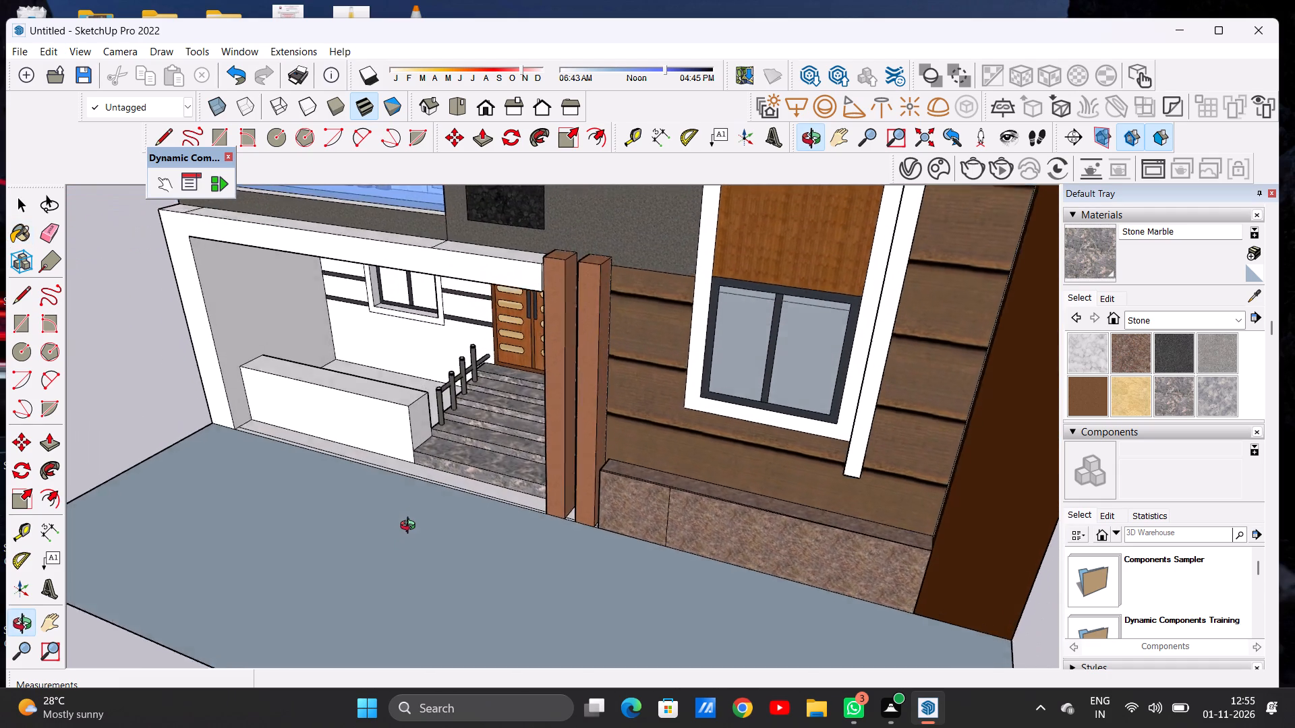
middle_drag(411, 527, 415, 543)
scroll(447, 394, up, 11)
middle_drag(449, 400, 657, 373)
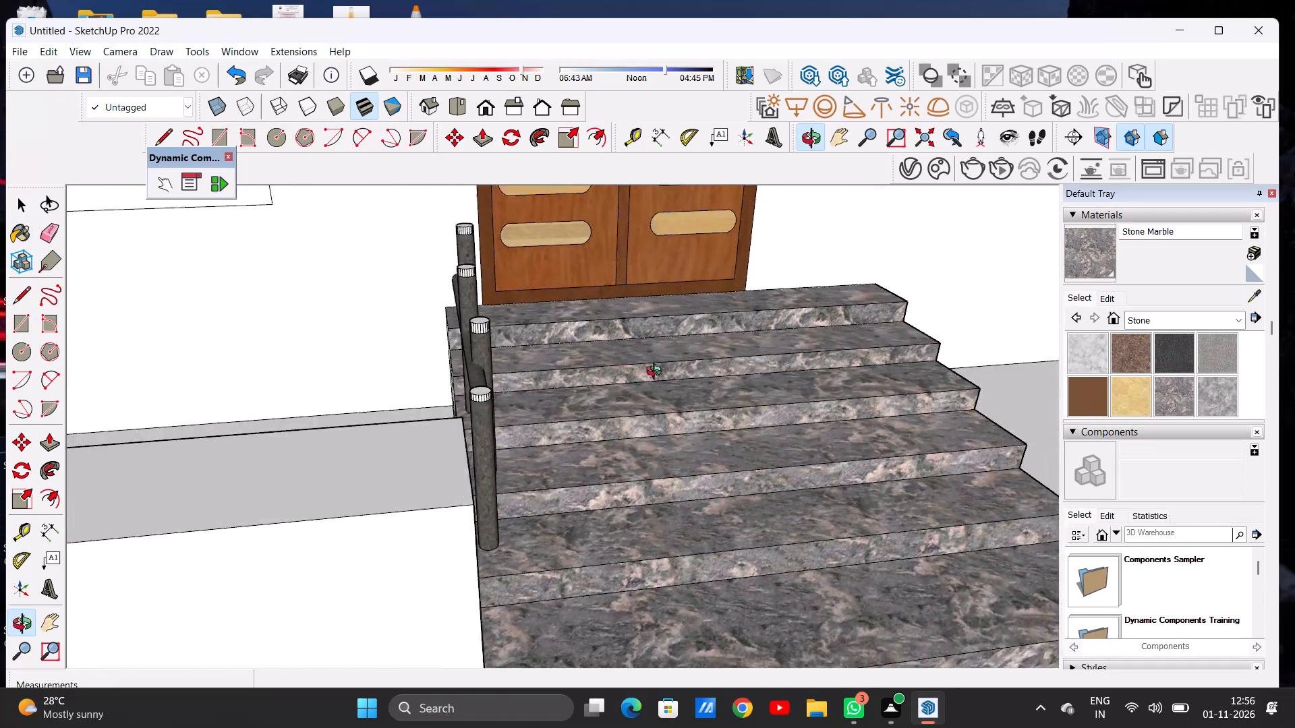
middle_drag(657, 373, 848, 368)
scroll(448, 491, up, 5)
middle_drag(438, 498, 573, 493)
click(747, 578)
click(647, 551)
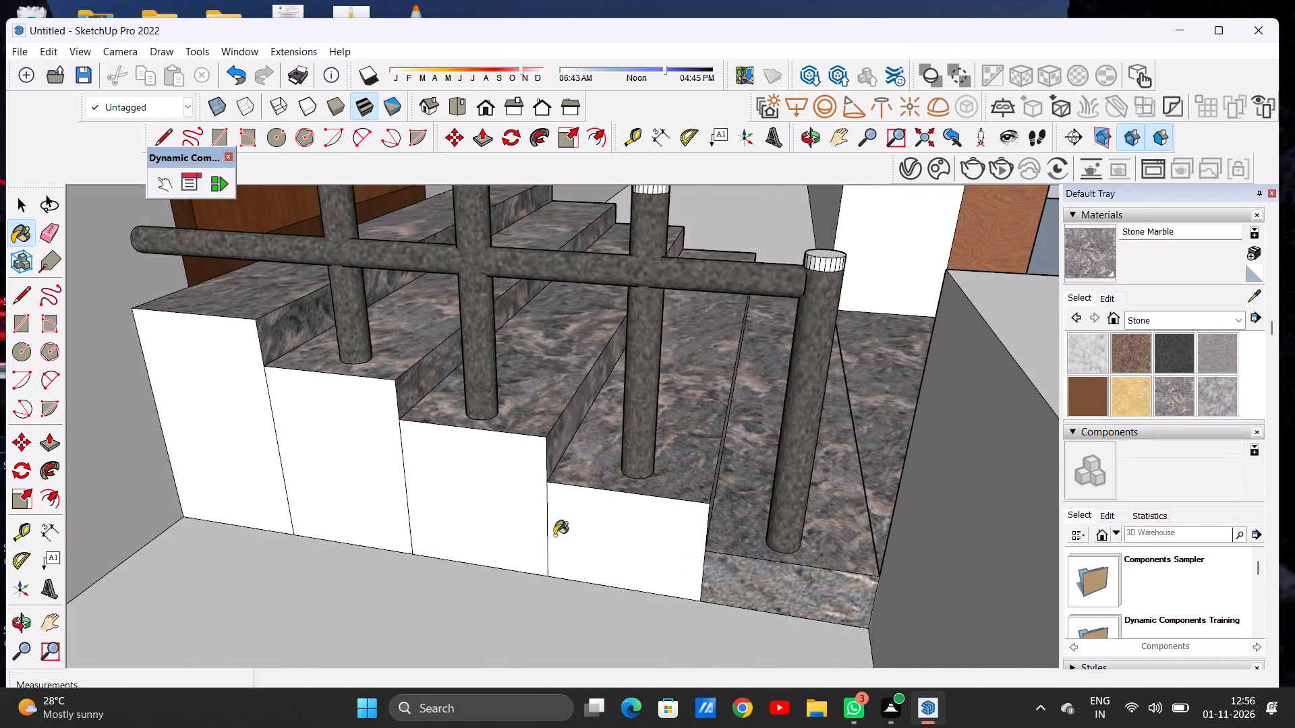
click(525, 524)
click(378, 497)
click(261, 469)
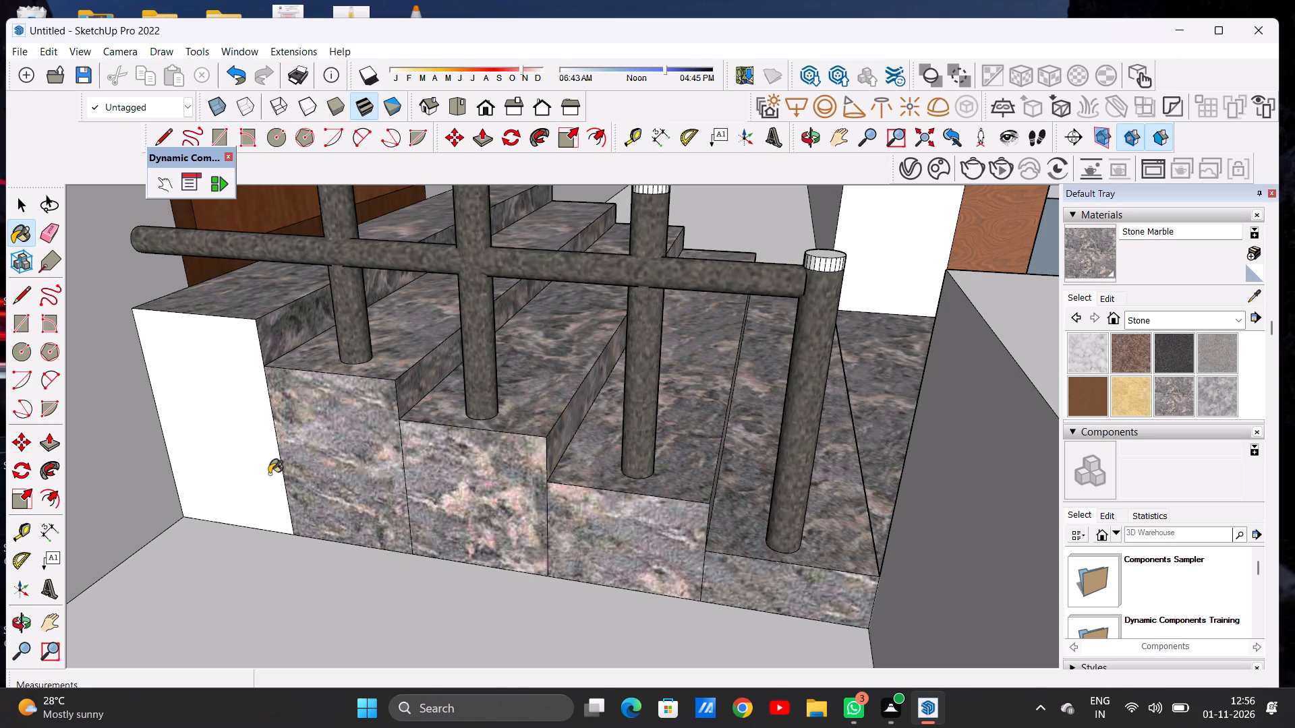
Paint the side faces of the upper entrance steps on the side facing the brown pillars with Stone Marble.
middle_drag(677, 474, 306, 462)
scroll(428, 466, down, 4)
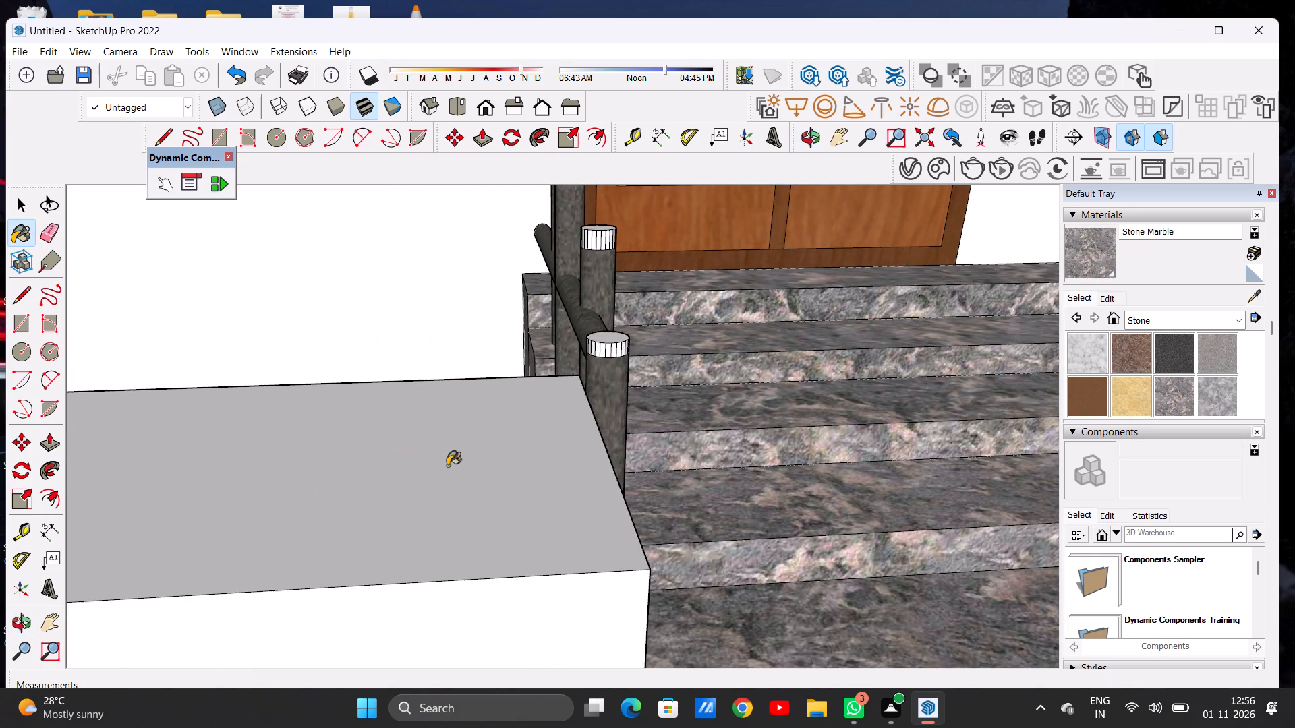
scroll(447, 466, down, 5)
scroll(388, 408, down, 12)
scroll(490, 412, down, 6)
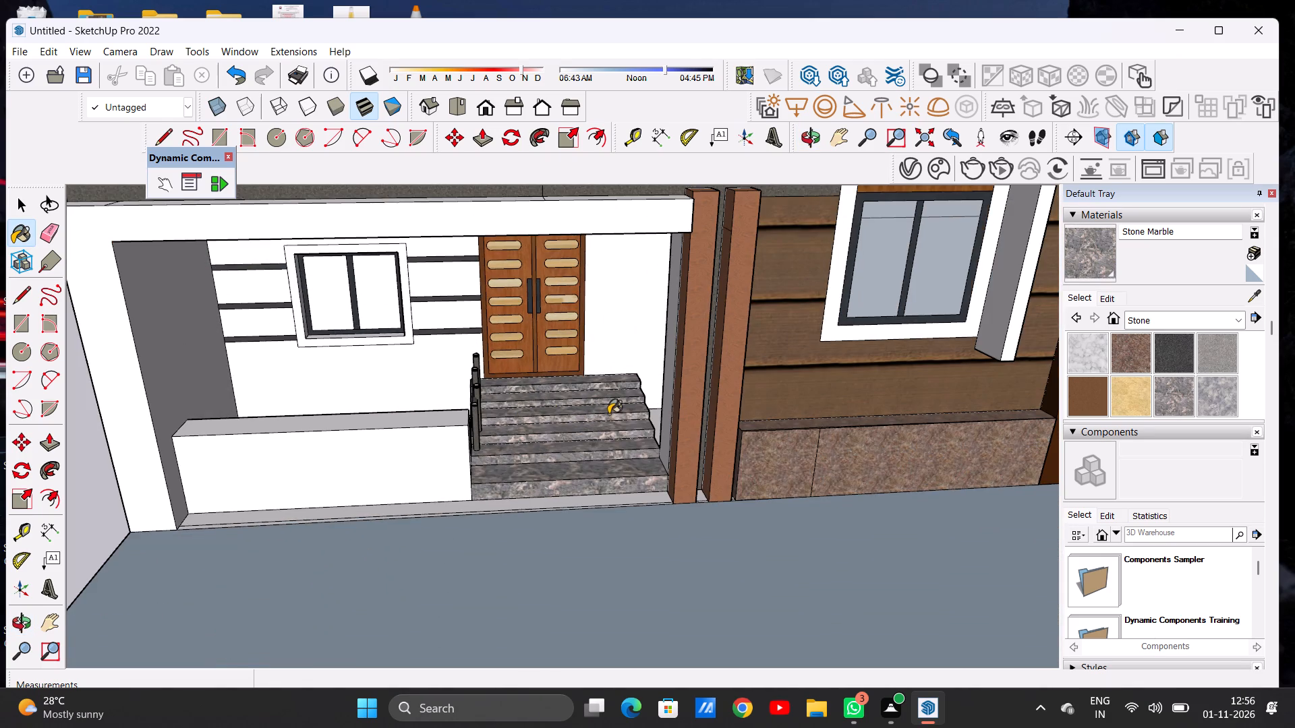
scroll(625, 392, up, 14)
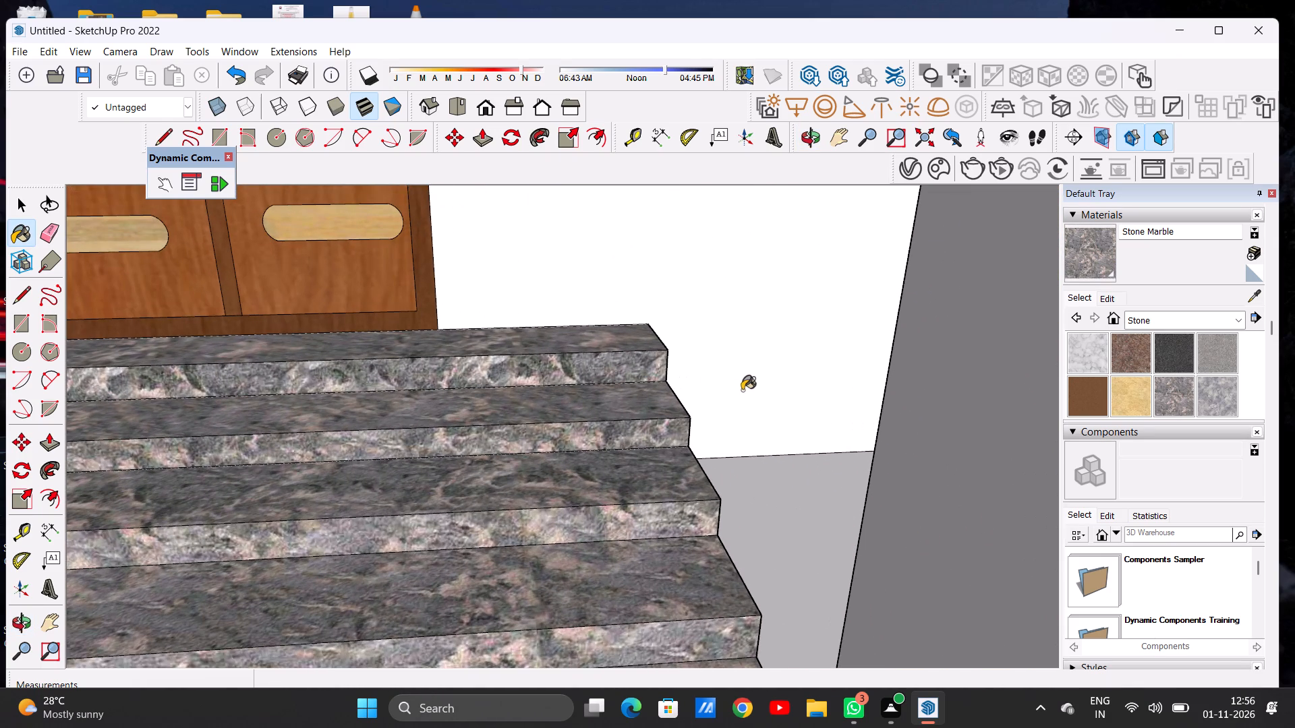
middle_drag(742, 390, 764, 400)
scroll(776, 384, up, 6)
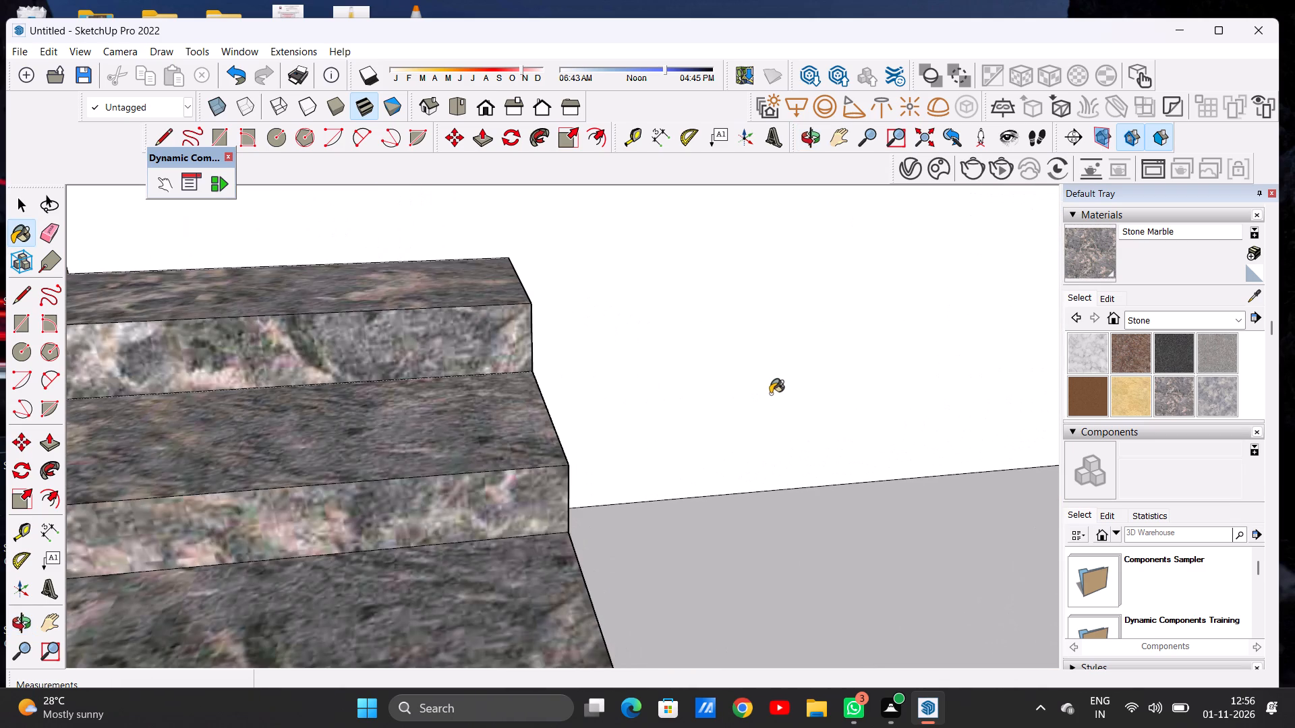
middle_drag(769, 395, 636, 394)
click(421, 601)
click(474, 531)
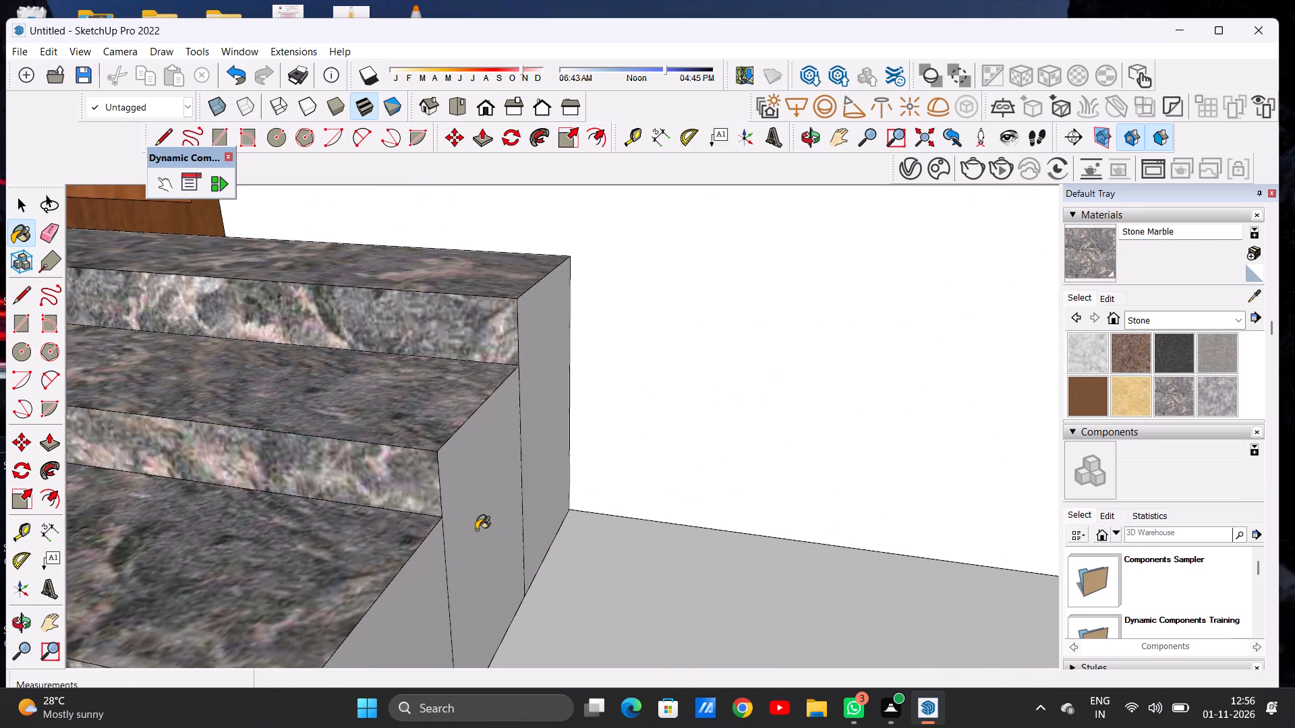
click(531, 451)
Examine the marble entrance steps from the front and both sides, and against the whole facade.
scroll(592, 426, down, 9)
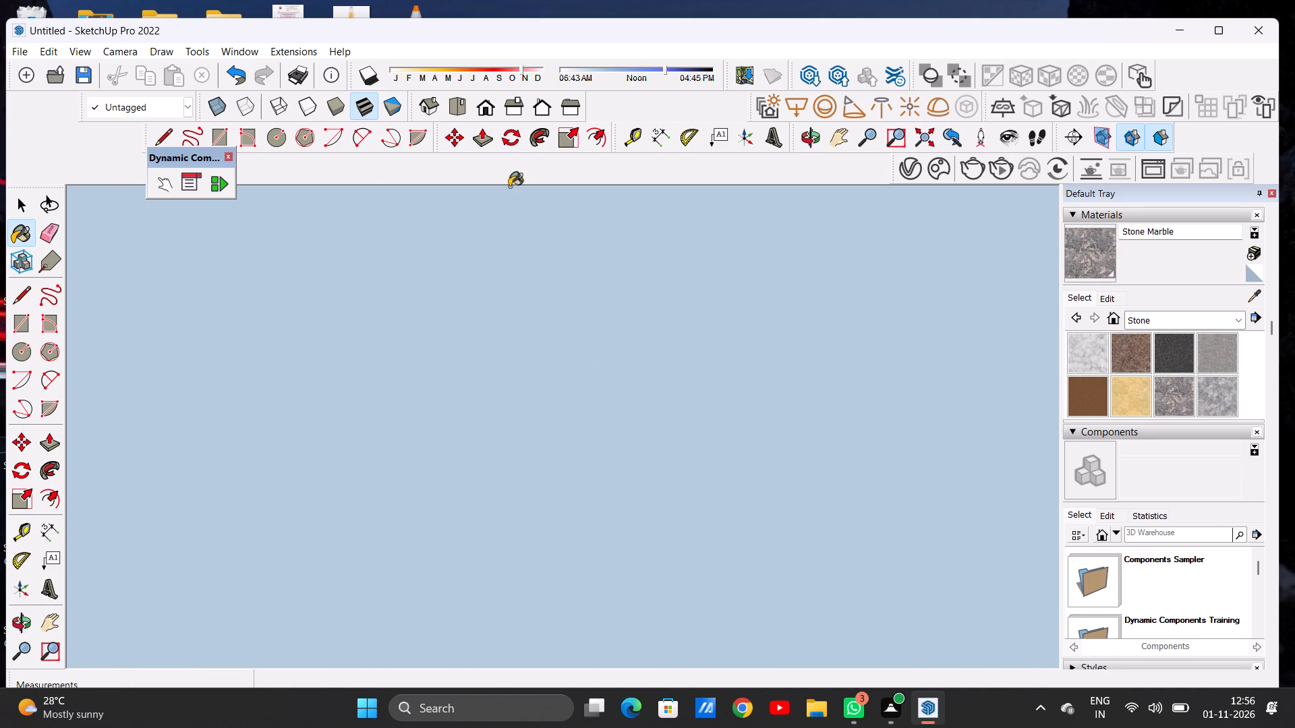
click(486, 102)
scroll(517, 384, down, 3)
scroll(519, 408, up, 2)
scroll(519, 409, down, 5)
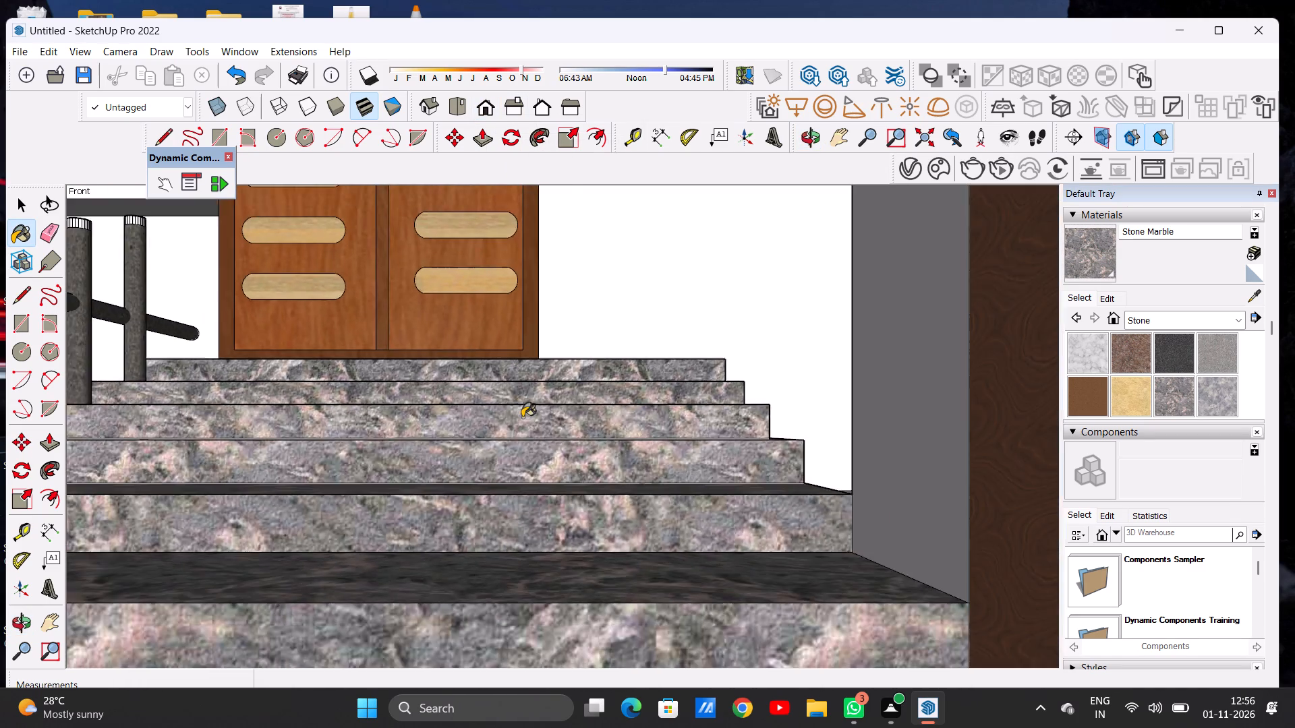
scroll(522, 417, down, 11)
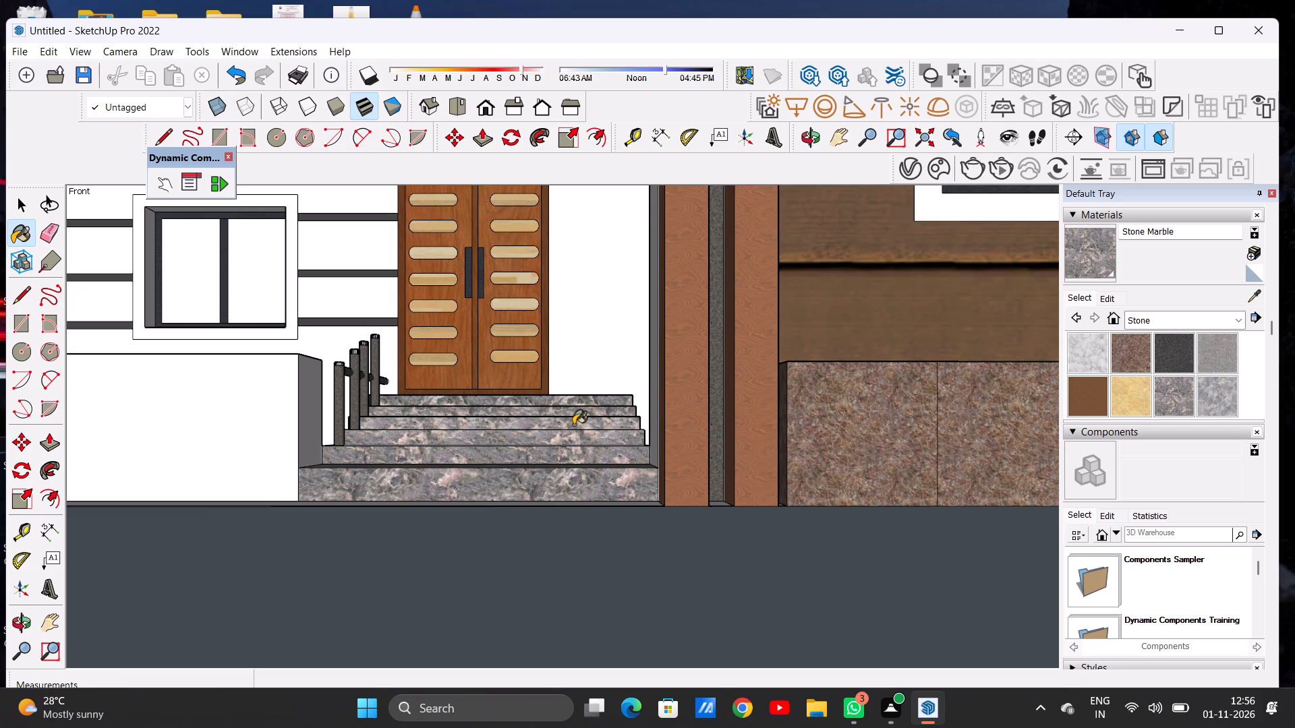
scroll(501, 398, down, 20)
scroll(501, 398, down, 12)
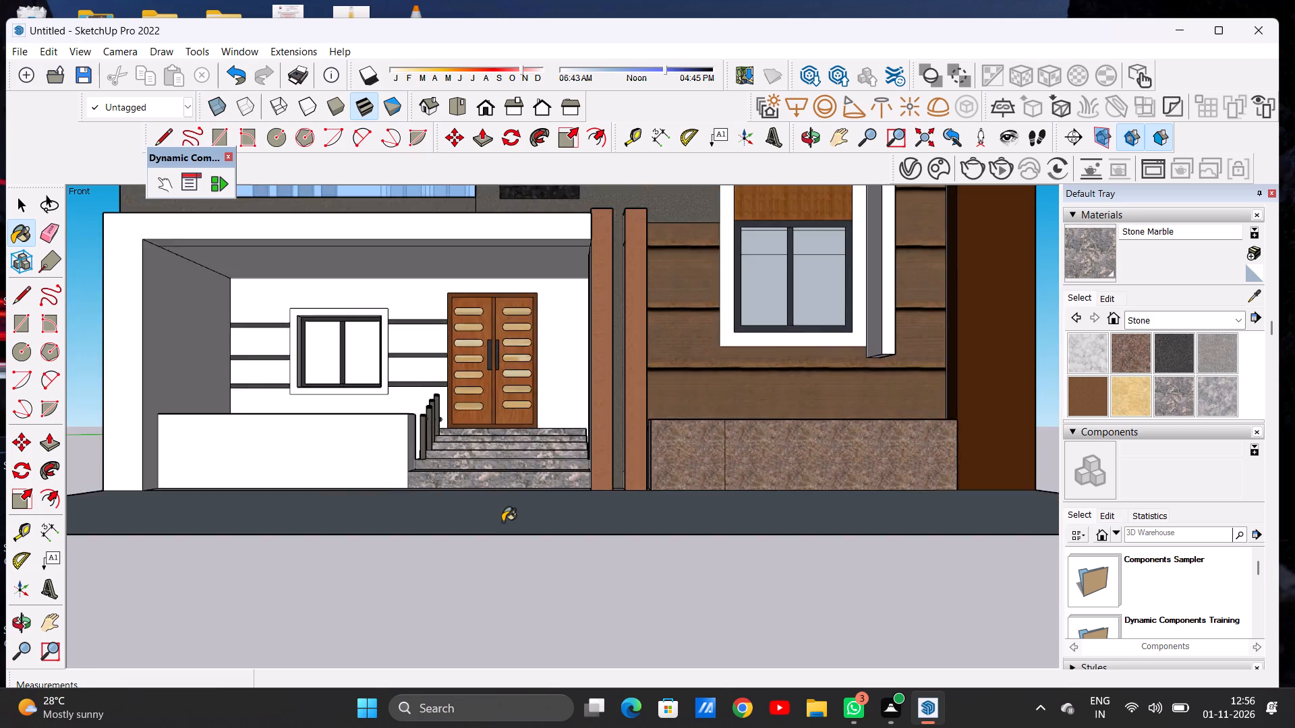
scroll(502, 522, down, 5)
scroll(498, 458, up, 4)
scroll(498, 458, down, 1)
scroll(498, 458, up, 2)
middle_drag(484, 450, 491, 606)
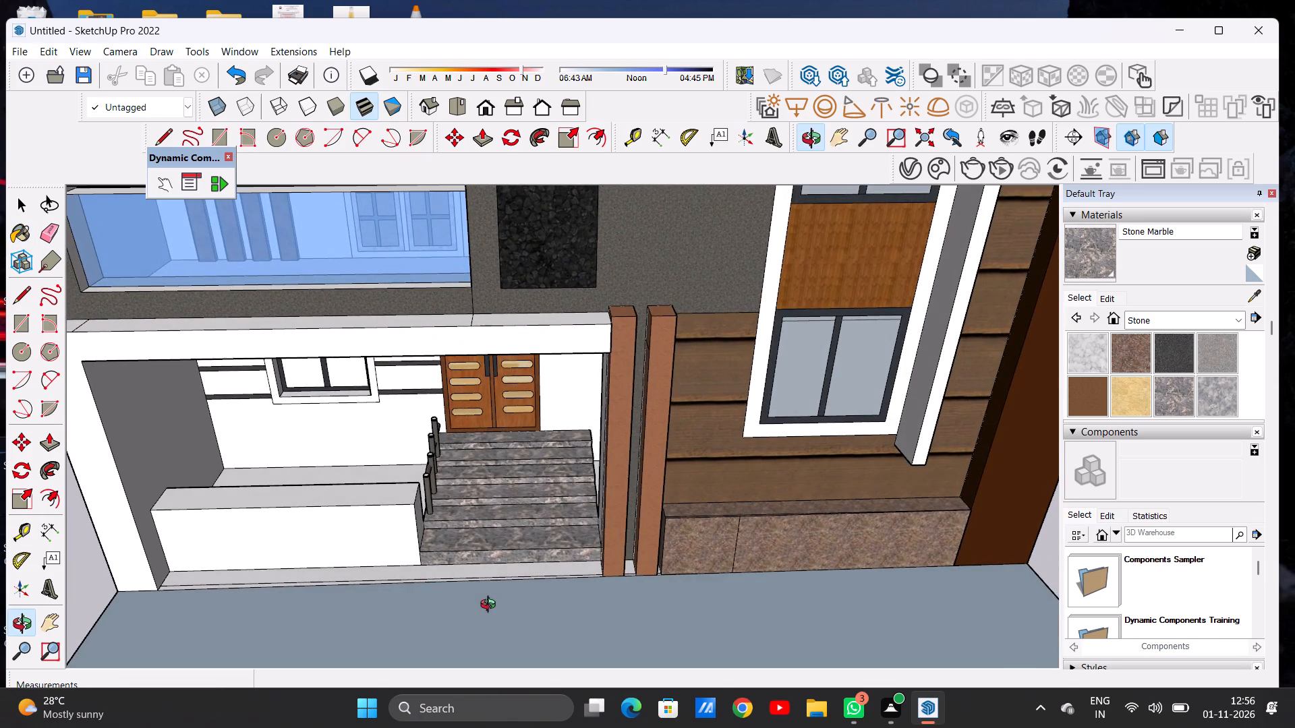
scroll(451, 452, up, 6)
middle_drag(400, 462, 632, 420)
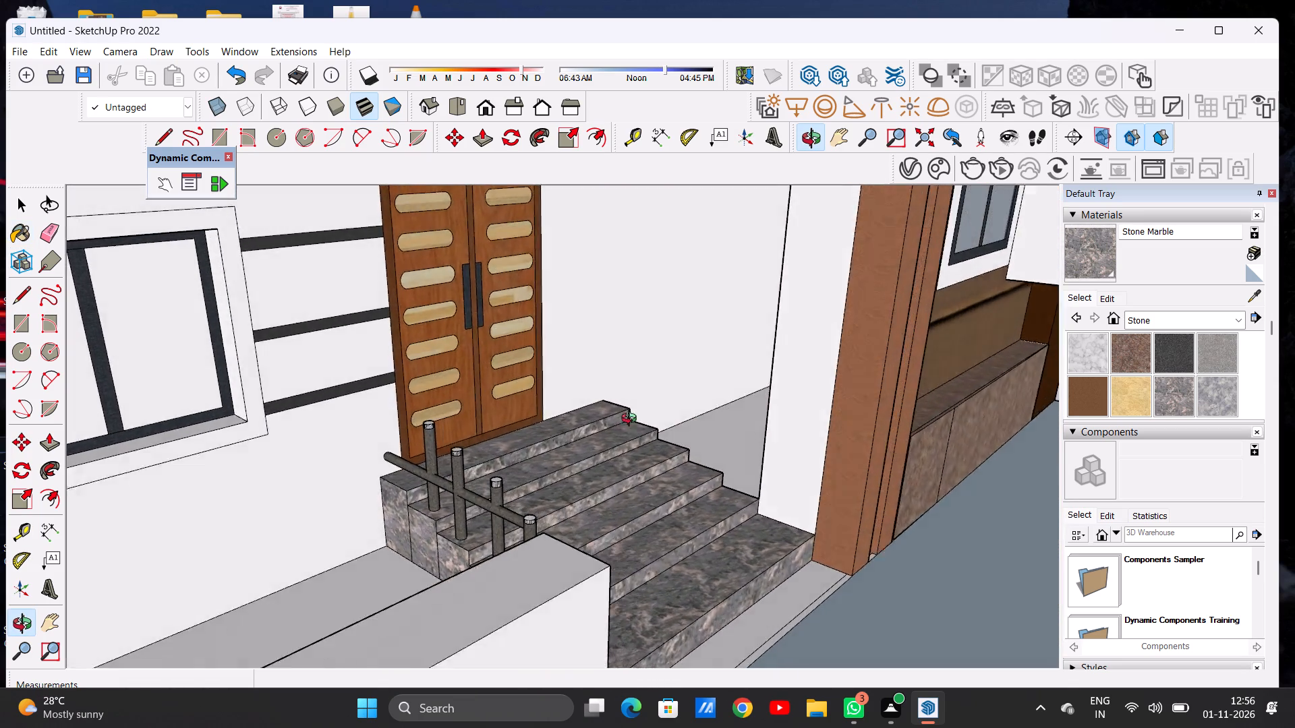
middle_drag(632, 420, 396, 429)
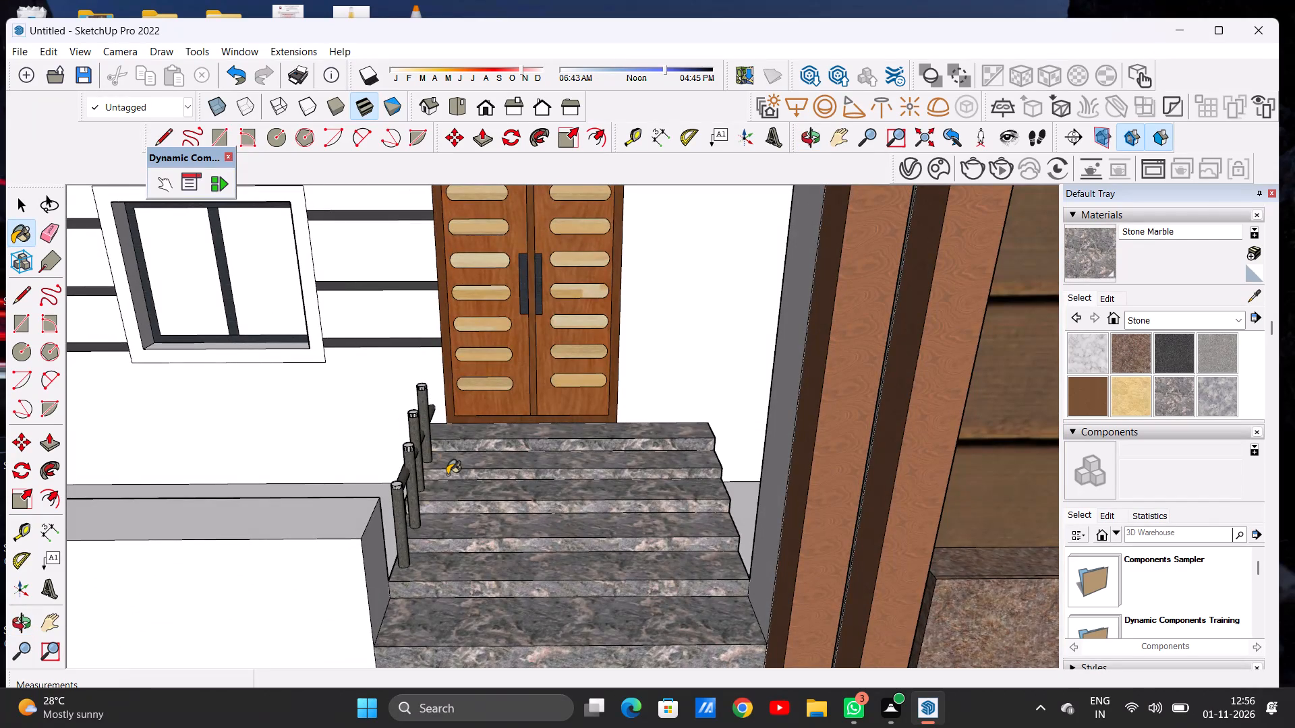
scroll(486, 542, down, 8)
scroll(486, 551, up, 1)
scroll(486, 551, down, 10)
scroll(476, 563, up, 7)
key(space)
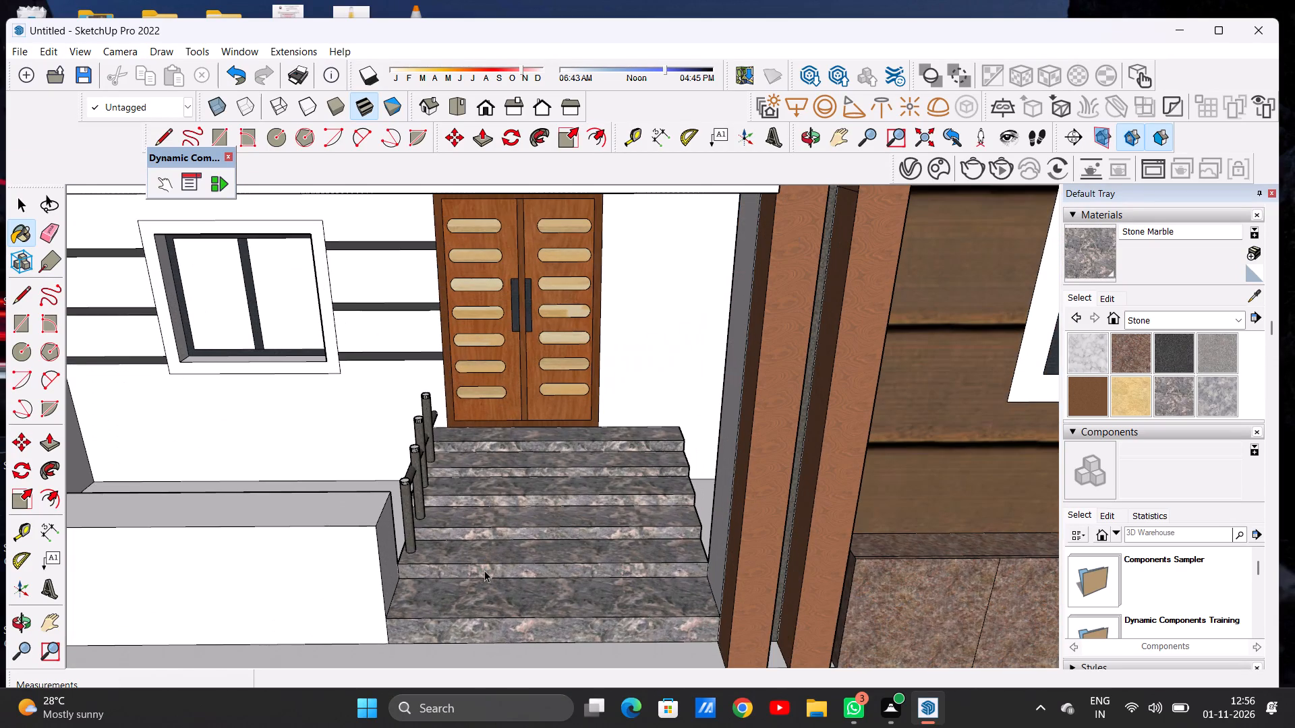
scroll(491, 585, down, 7)
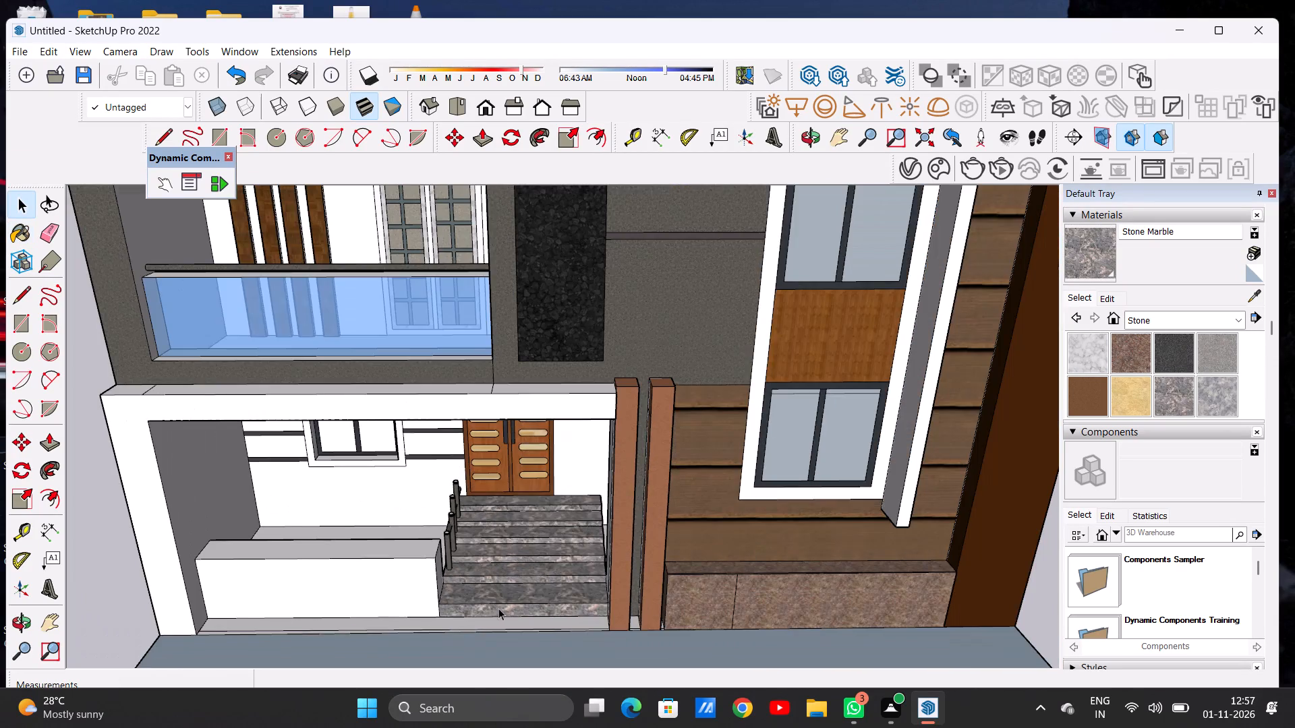
scroll(498, 608, down, 2)
middle_drag(509, 617, 722, 499)
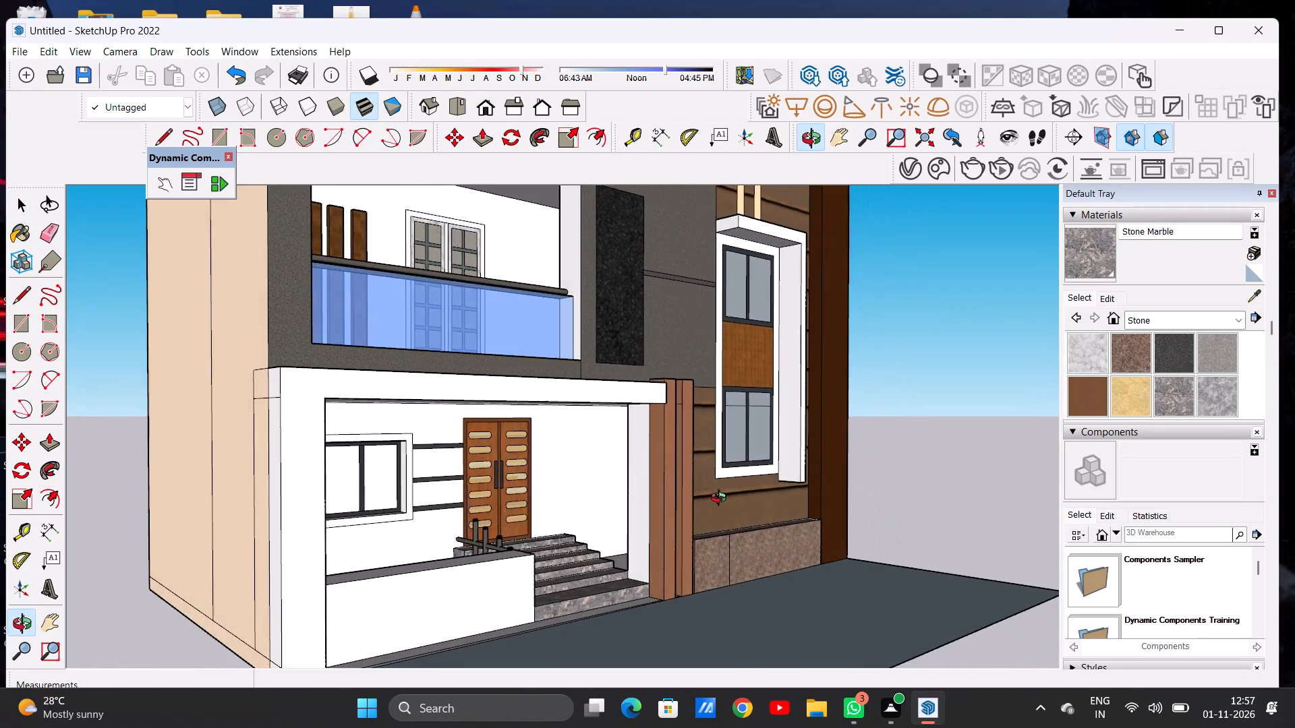
middle_drag(722, 499, 523, 502)
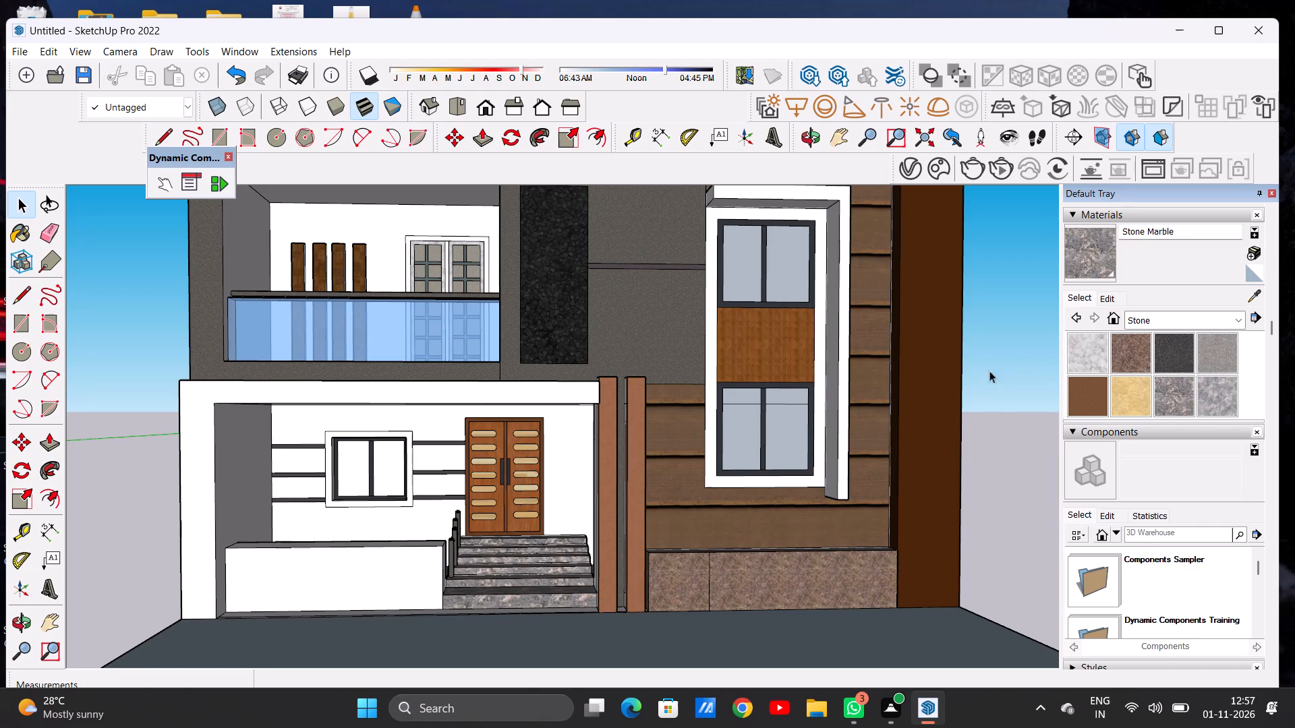
Paint the porch back wall around the door and above the window with Formica Graystone from the Synthetic Surfaces materials.
click(1127, 324)
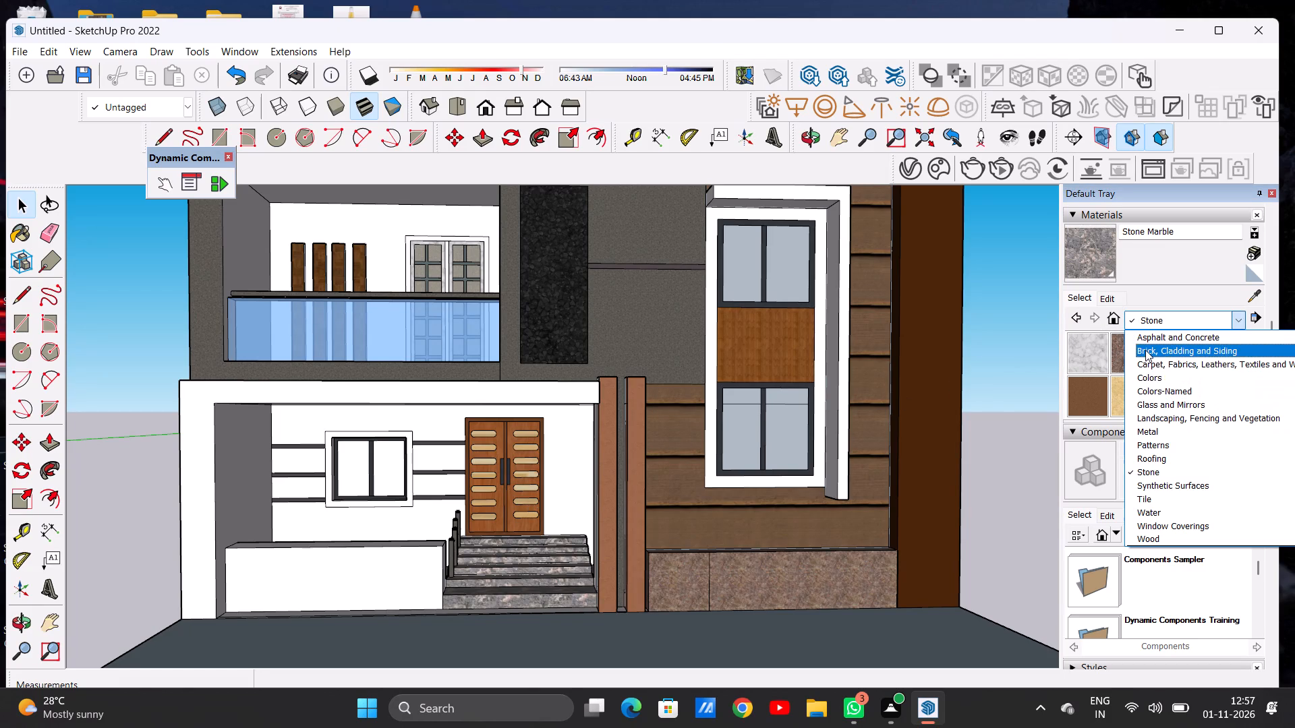
click(1174, 487)
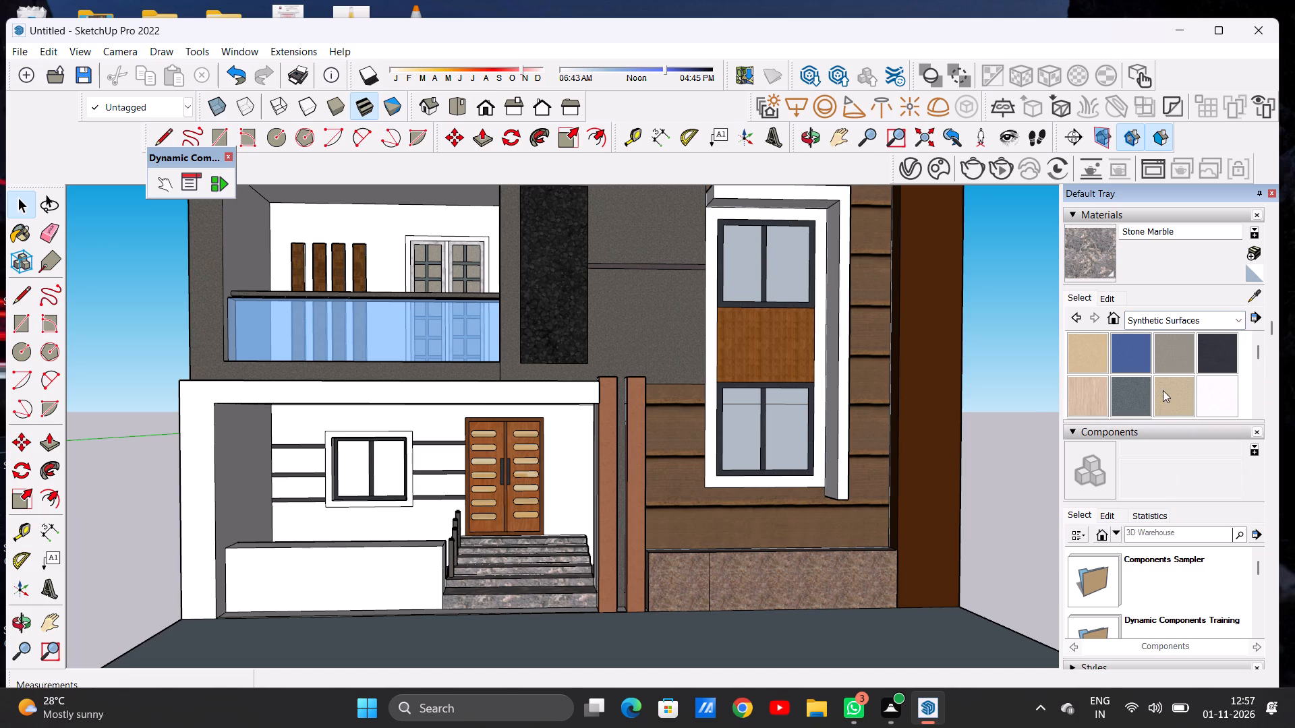
click(1161, 358)
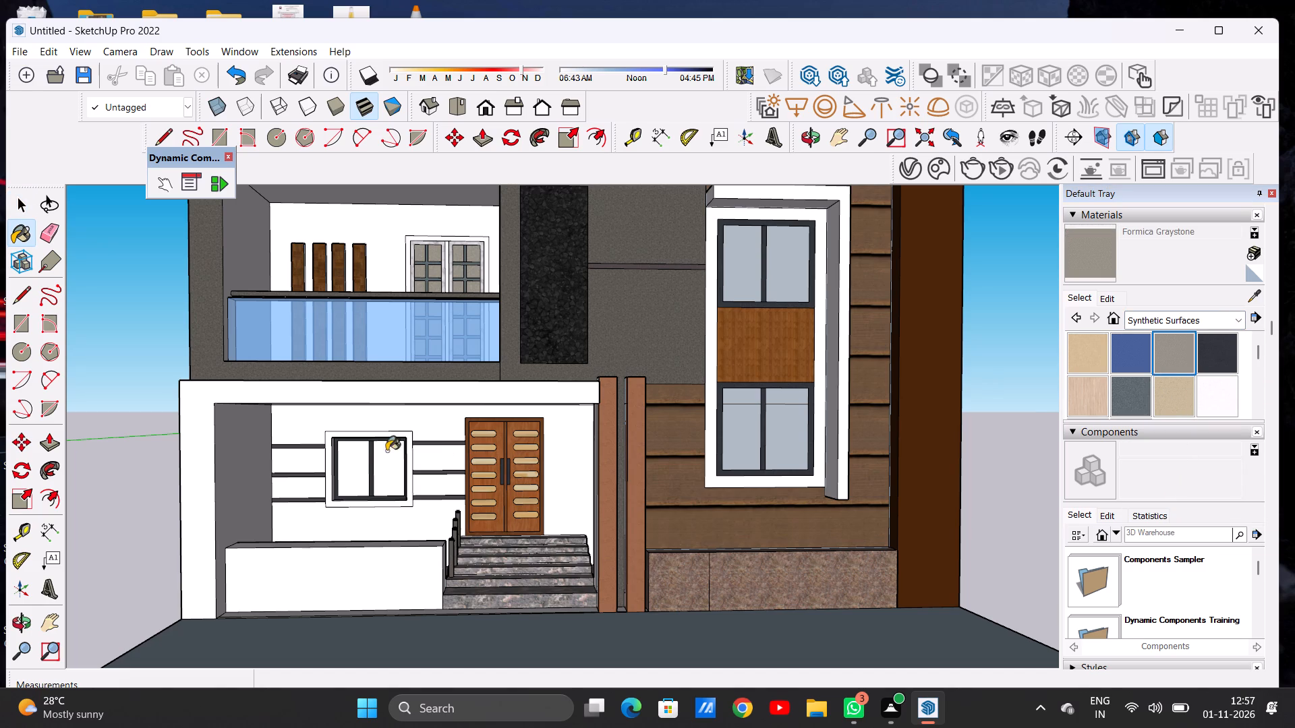
click(401, 423)
scroll(434, 437, up, 7)
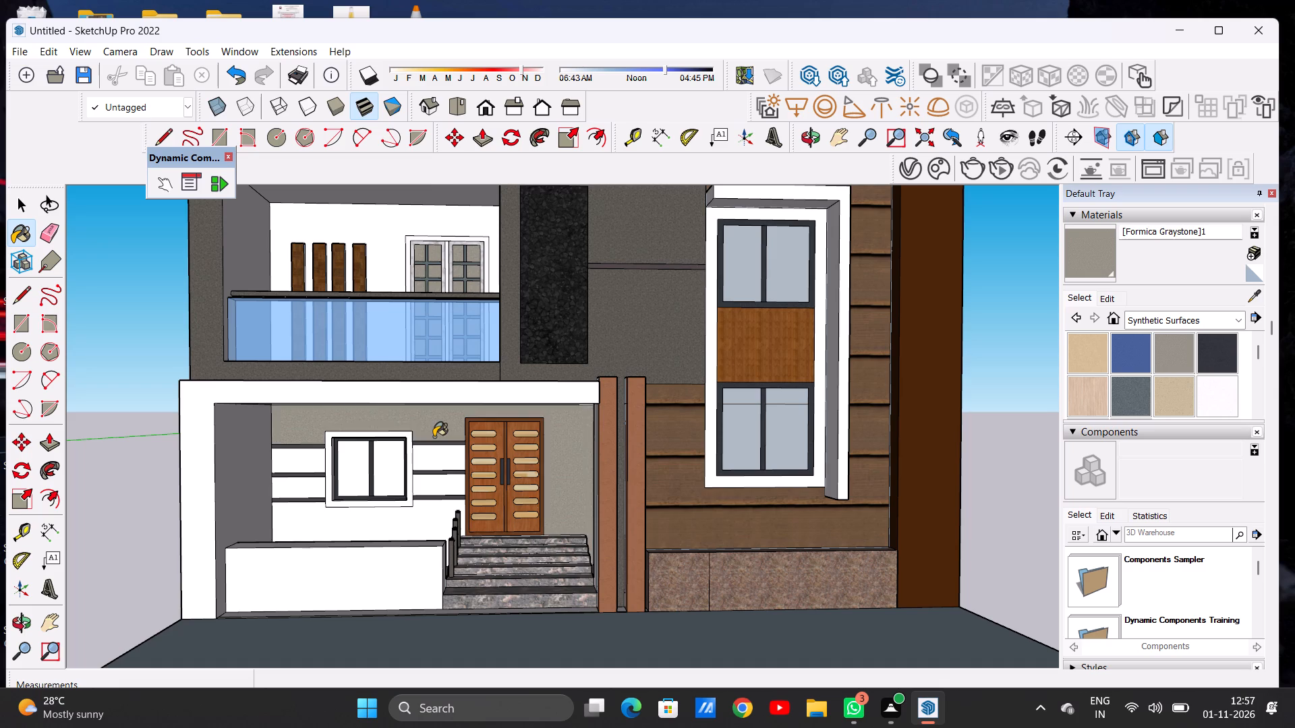
scroll(434, 437, up, 1)
scroll(434, 437, down, 8)
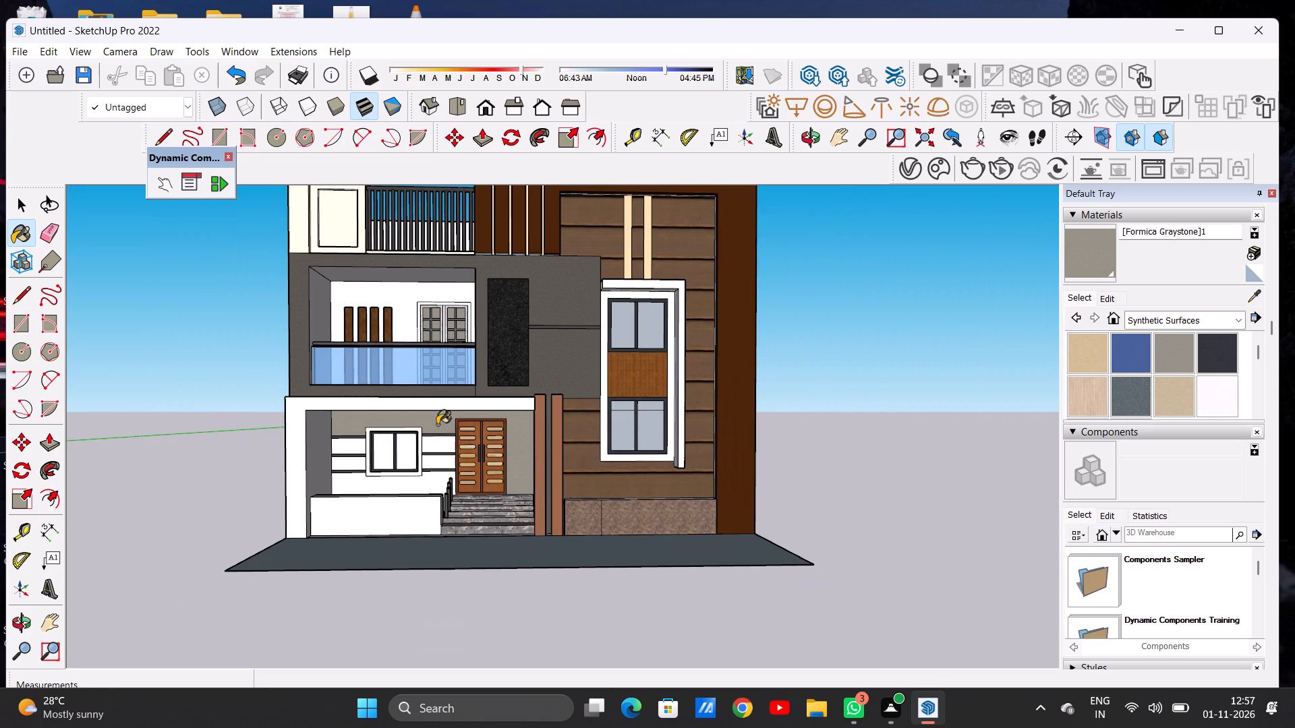
scroll(417, 472, up, 6)
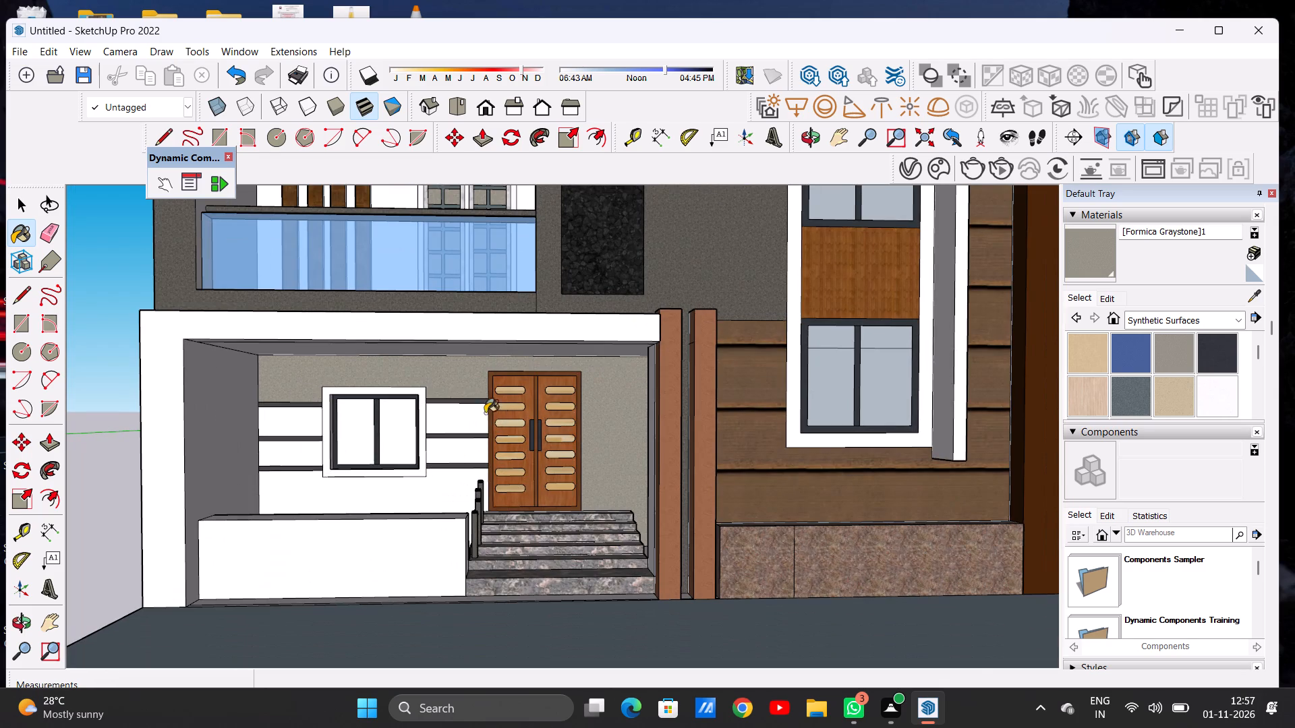
Paint the wall strips between the dark horizontal bands on both sides of the porch window with Formica Graystone.
click(465, 422)
click(288, 427)
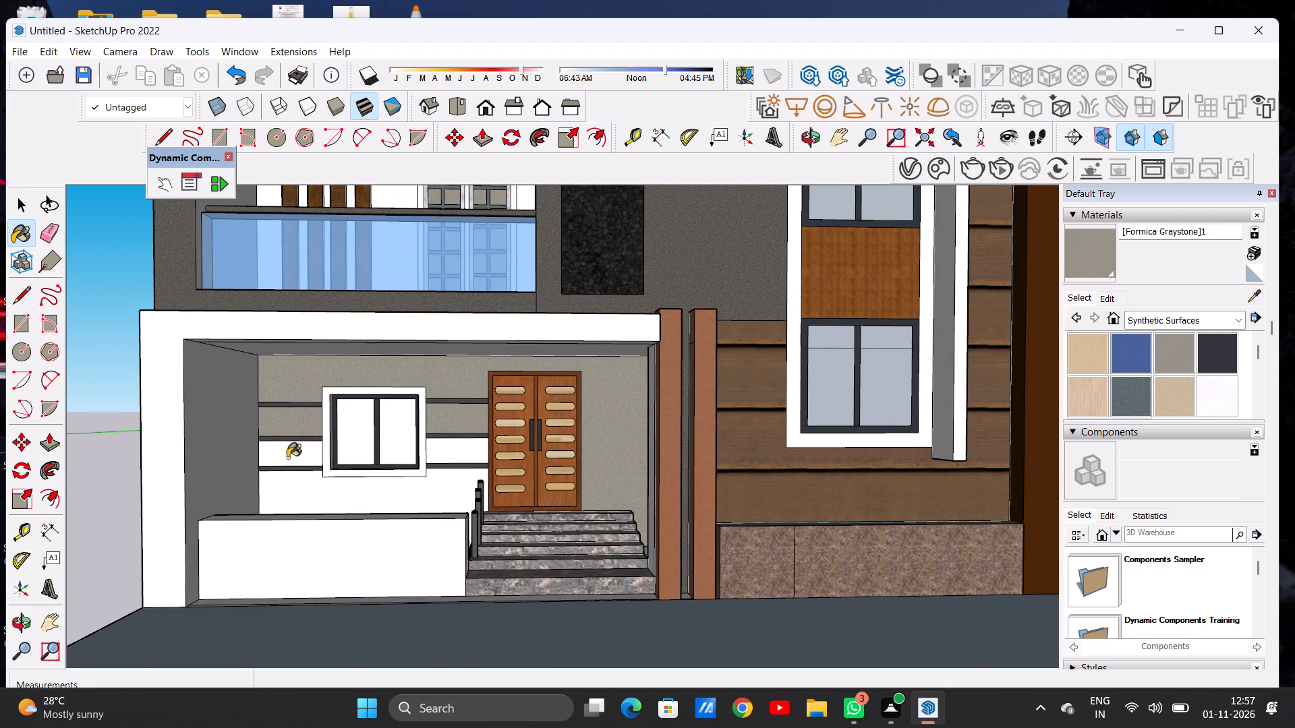
click(287, 458)
click(445, 452)
scroll(415, 473, down, 8)
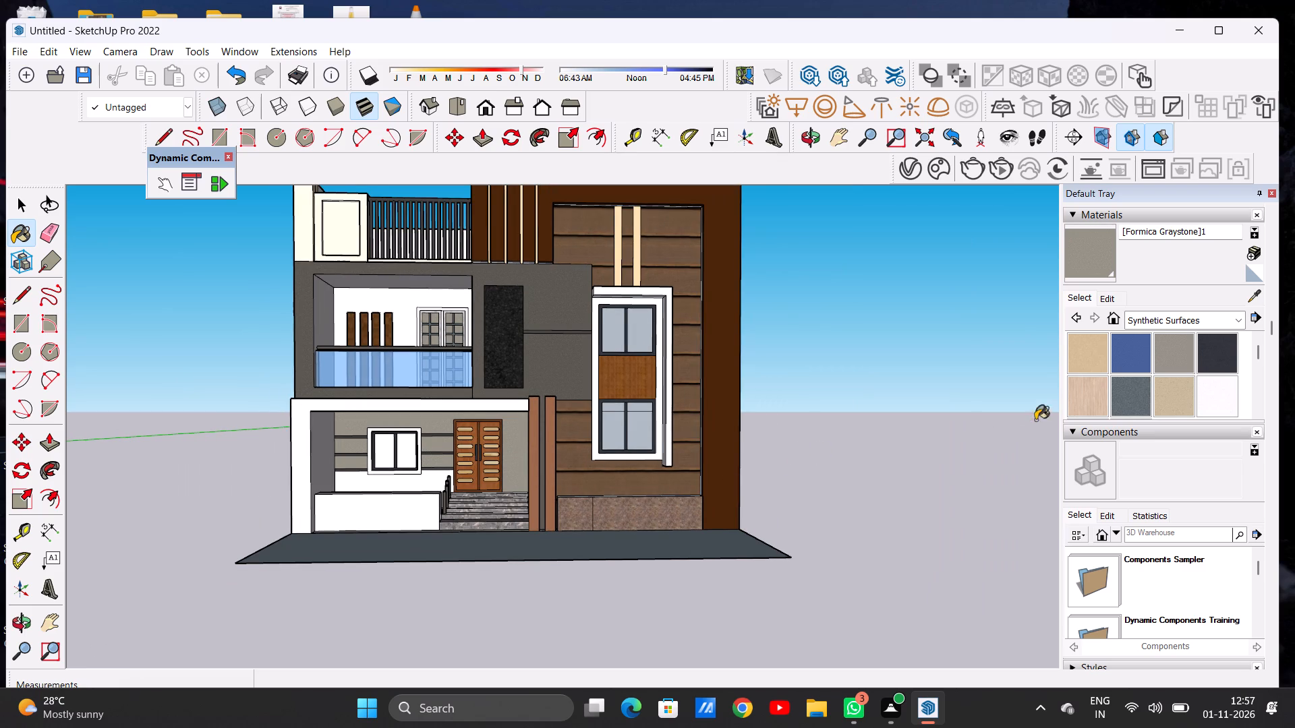
Edit the Formica Graystone material's color to a lighter shade.
click(1107, 297)
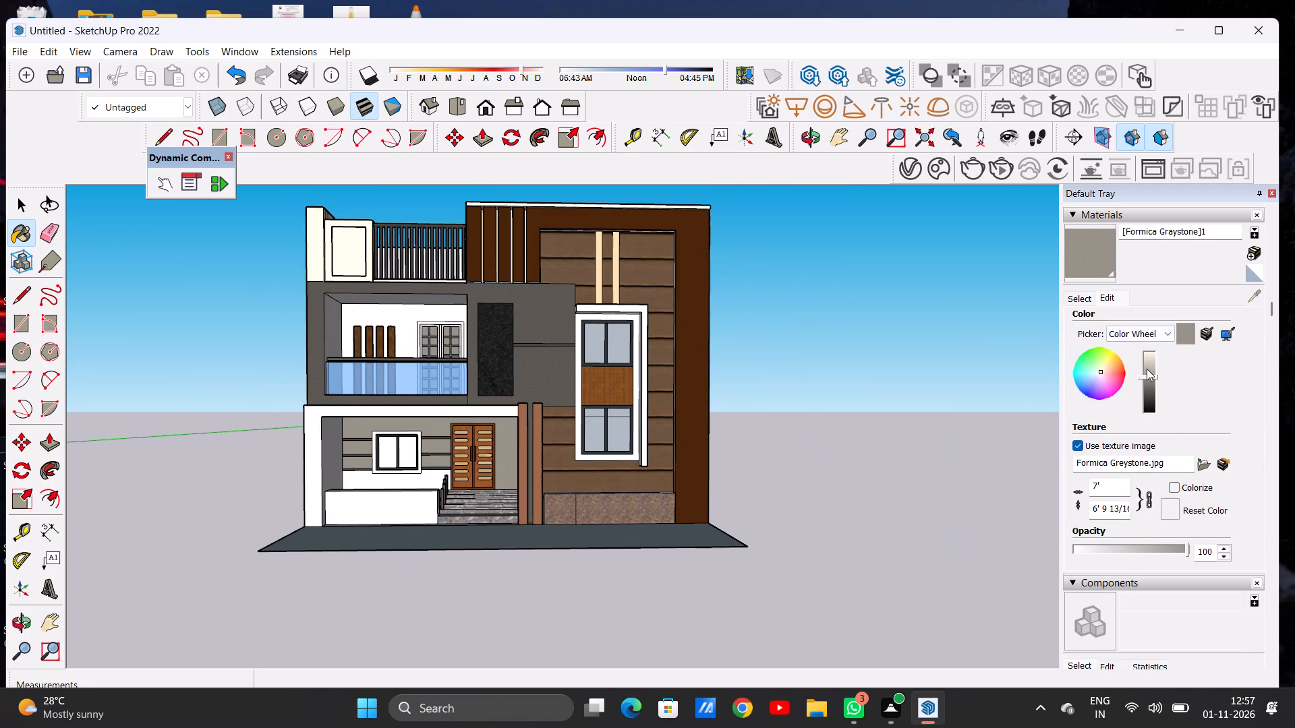
click(1149, 369)
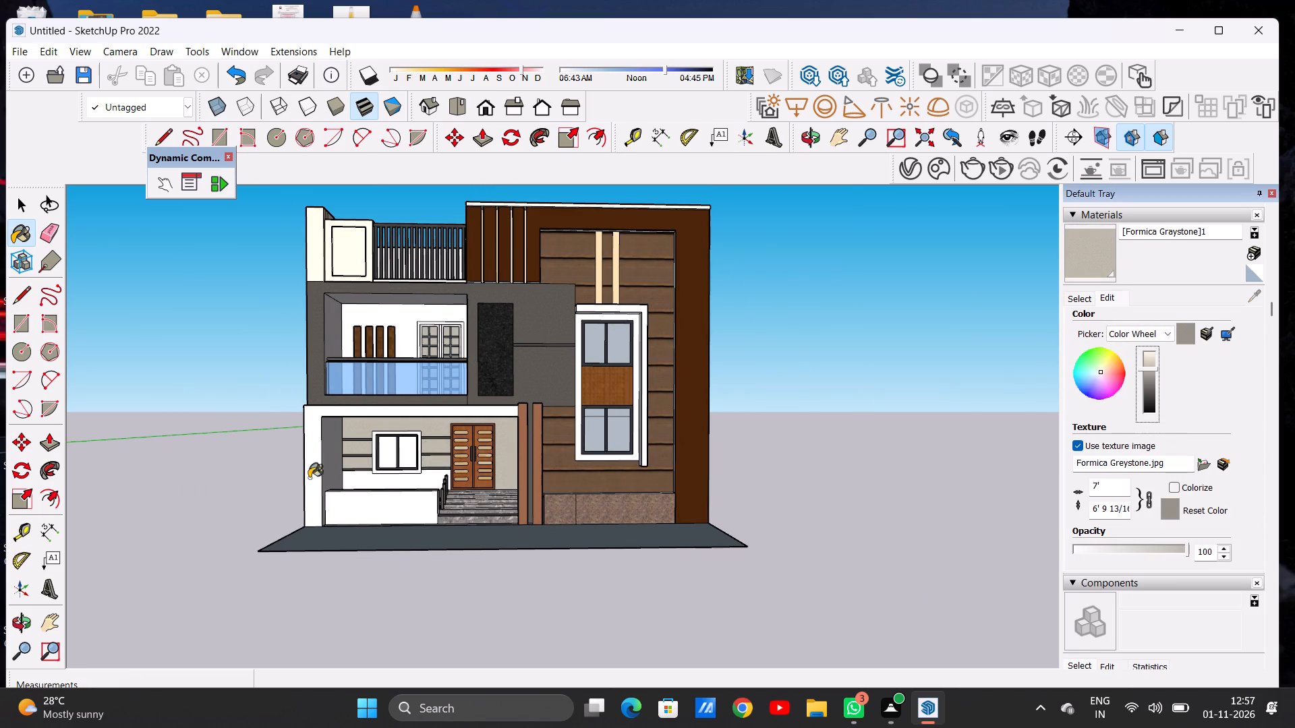
Paint the wall area below the porch window and the front face of the low porch wall with the lightened Formica Graystone.
scroll(374, 480, up, 14)
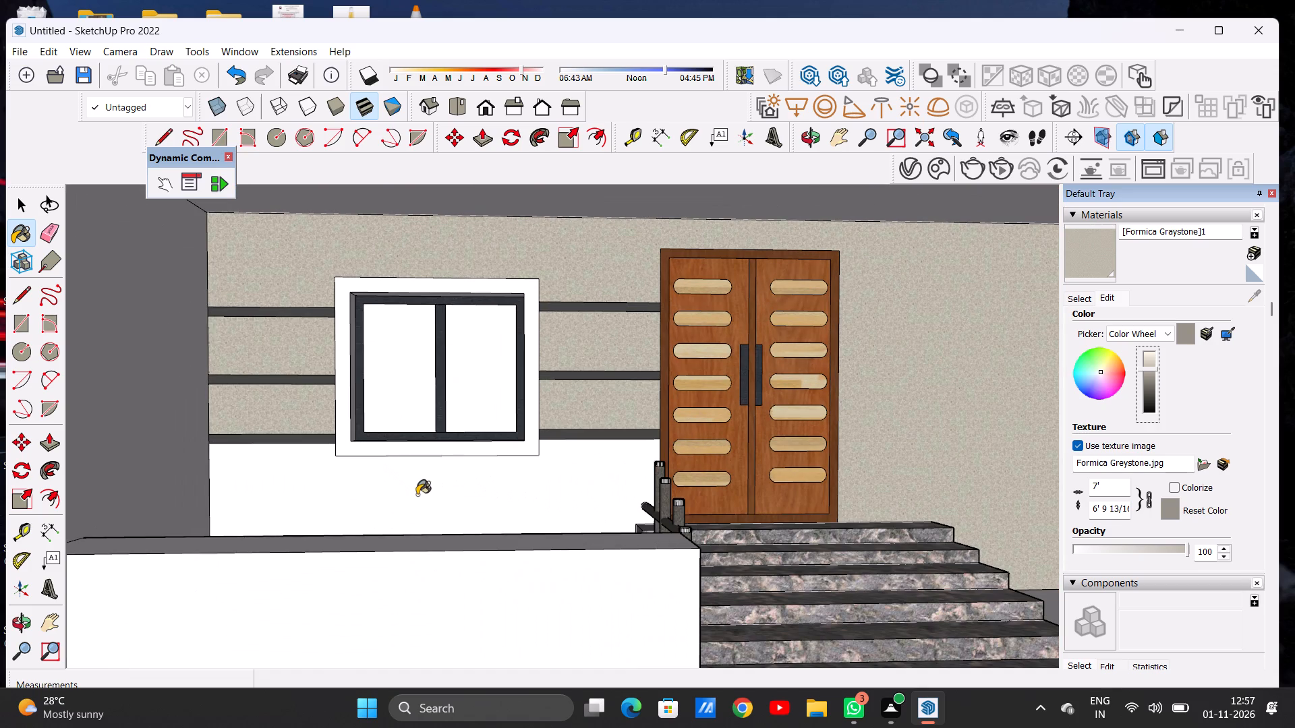
click(417, 495)
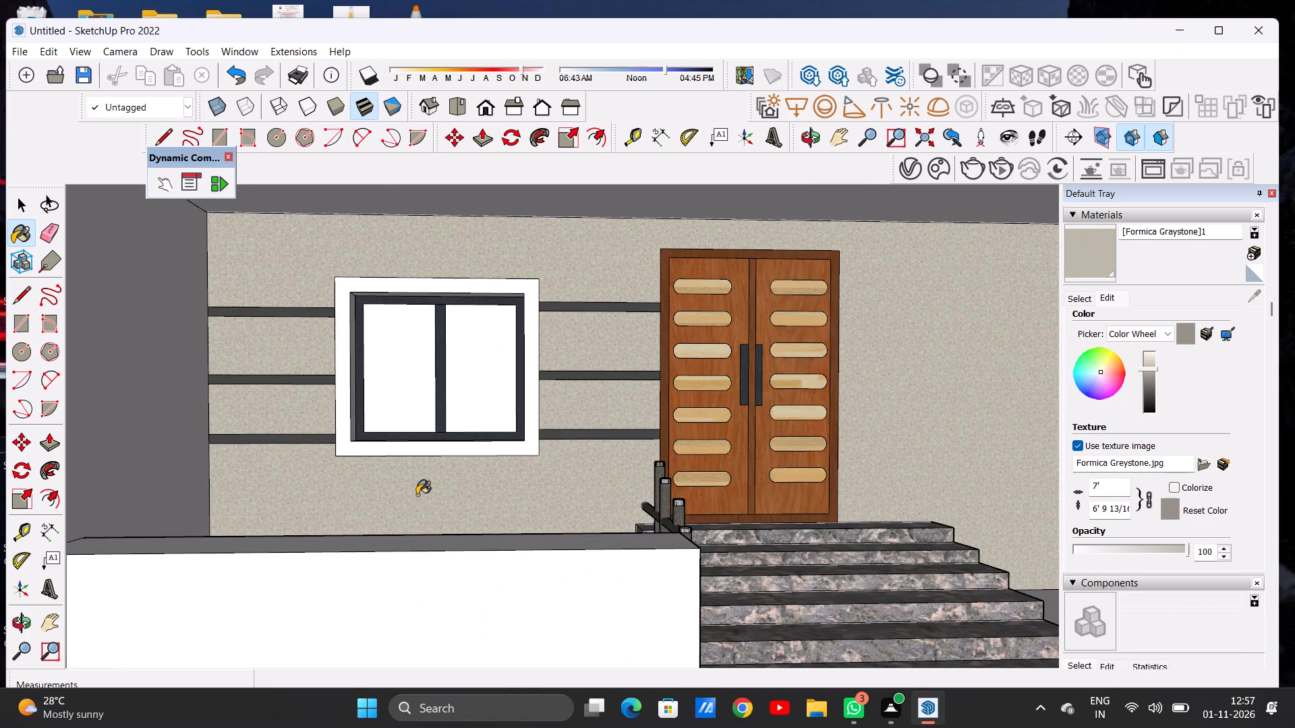
click(423, 578)
scroll(451, 473, down, 8)
Paint the top of the low porch wall and its end face beside the steps with Formica Graystone.
middle_drag(490, 499, 453, 549)
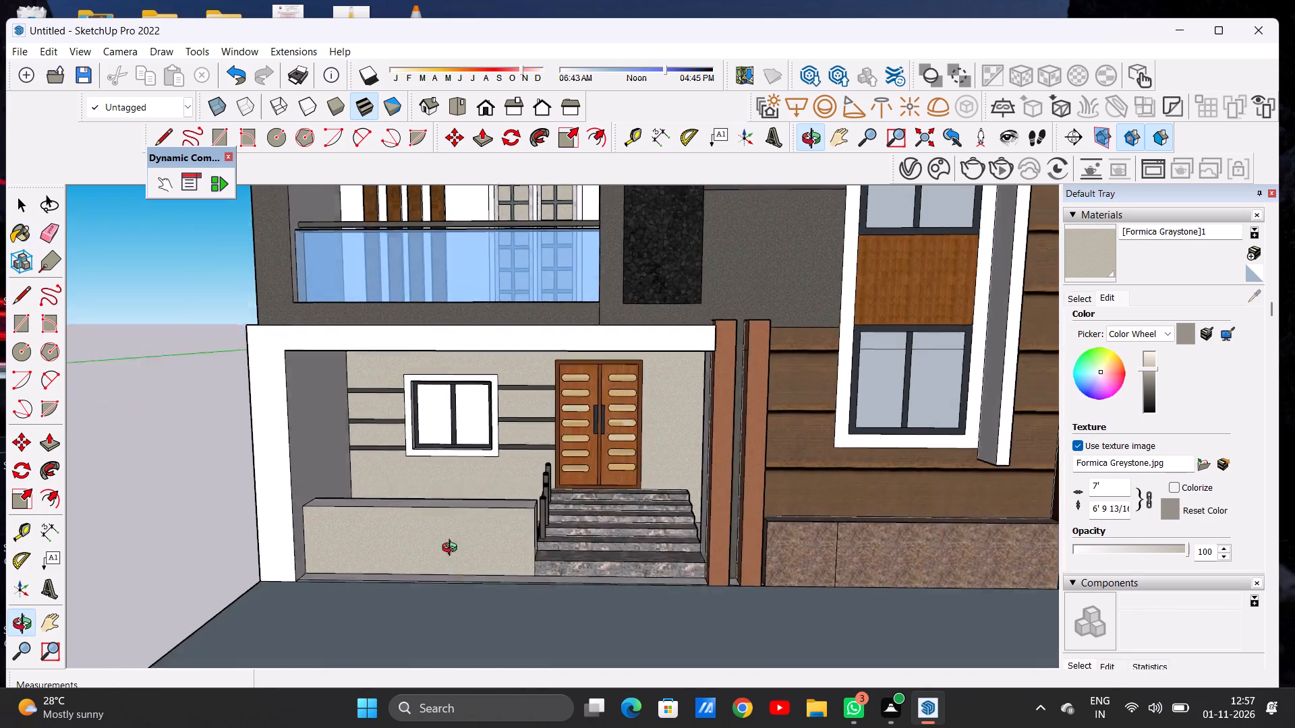
middle_drag(453, 549, 440, 632)
scroll(467, 520, up, 8)
click(471, 508)
scroll(471, 508, down, 4)
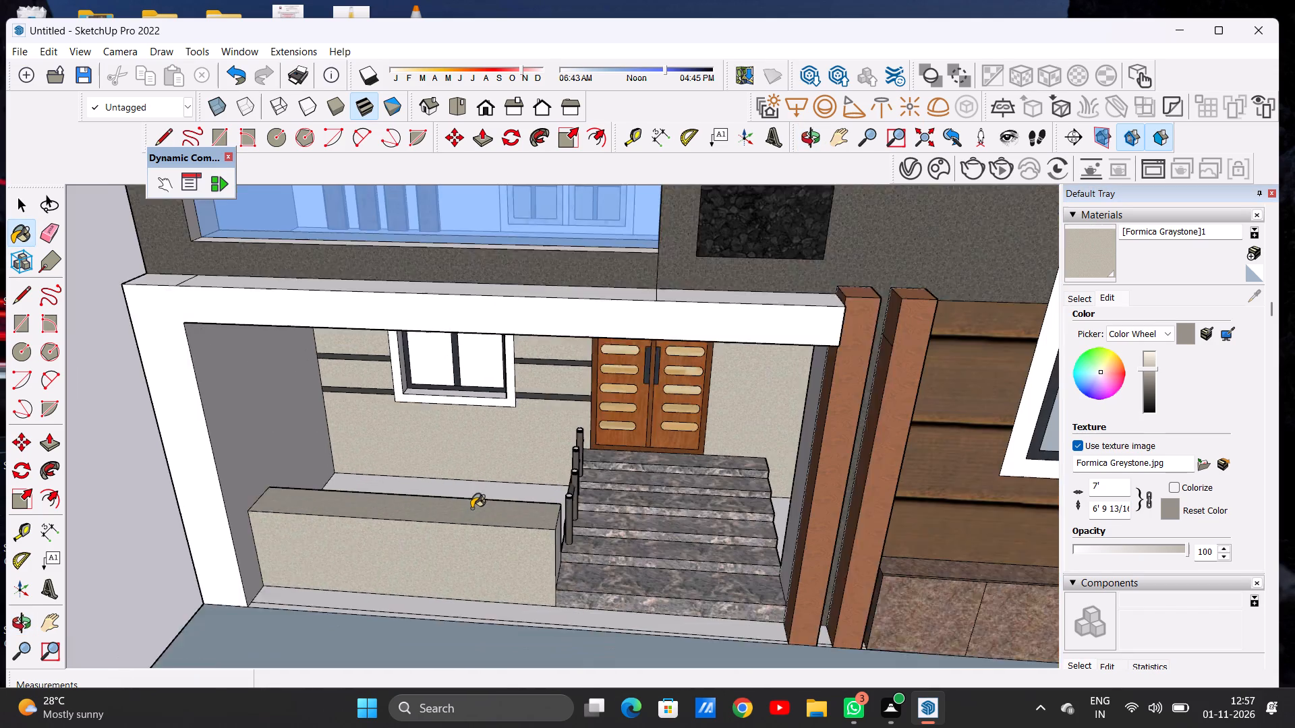
scroll(471, 508, down, 3)
middle_drag(524, 508, 396, 471)
scroll(498, 498, up, 9)
click(511, 522)
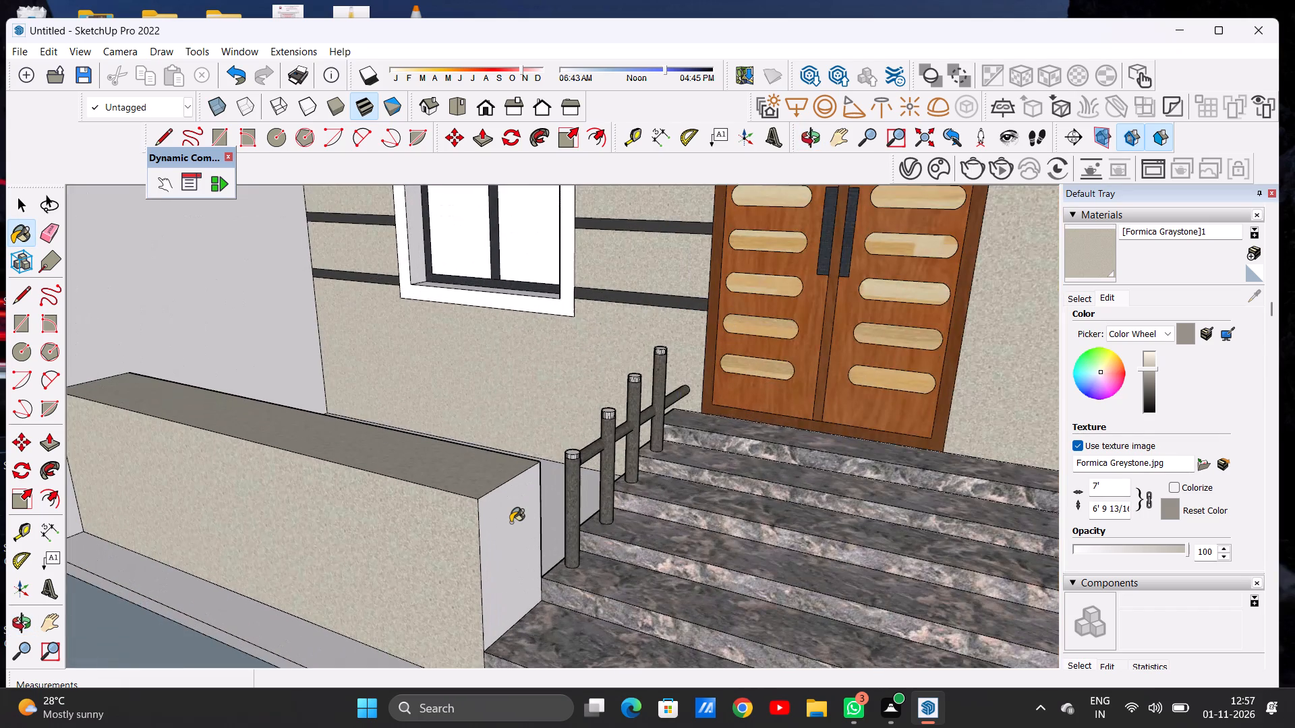
Try to paint the inner side of the low porch wall with Formica Graystone.
middle_drag(493, 415, 394, 426)
scroll(436, 410, up, 7)
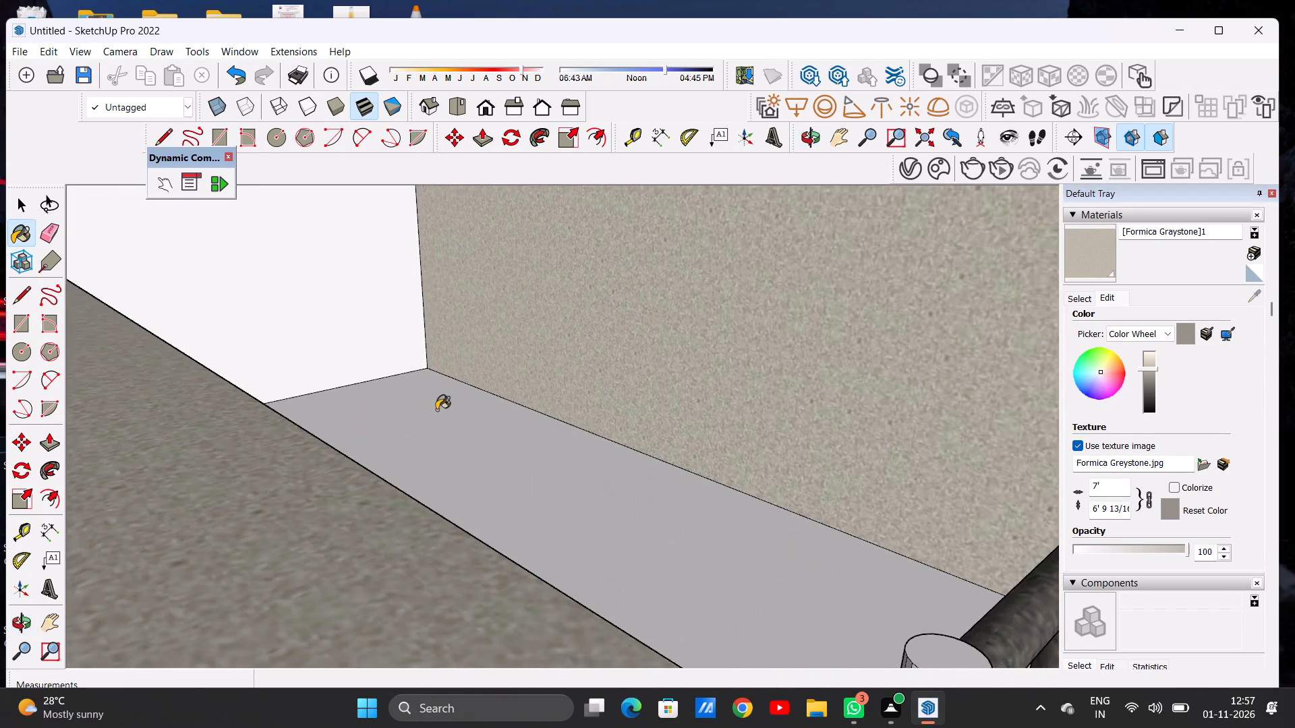
middle_drag(444, 432, 455, 404)
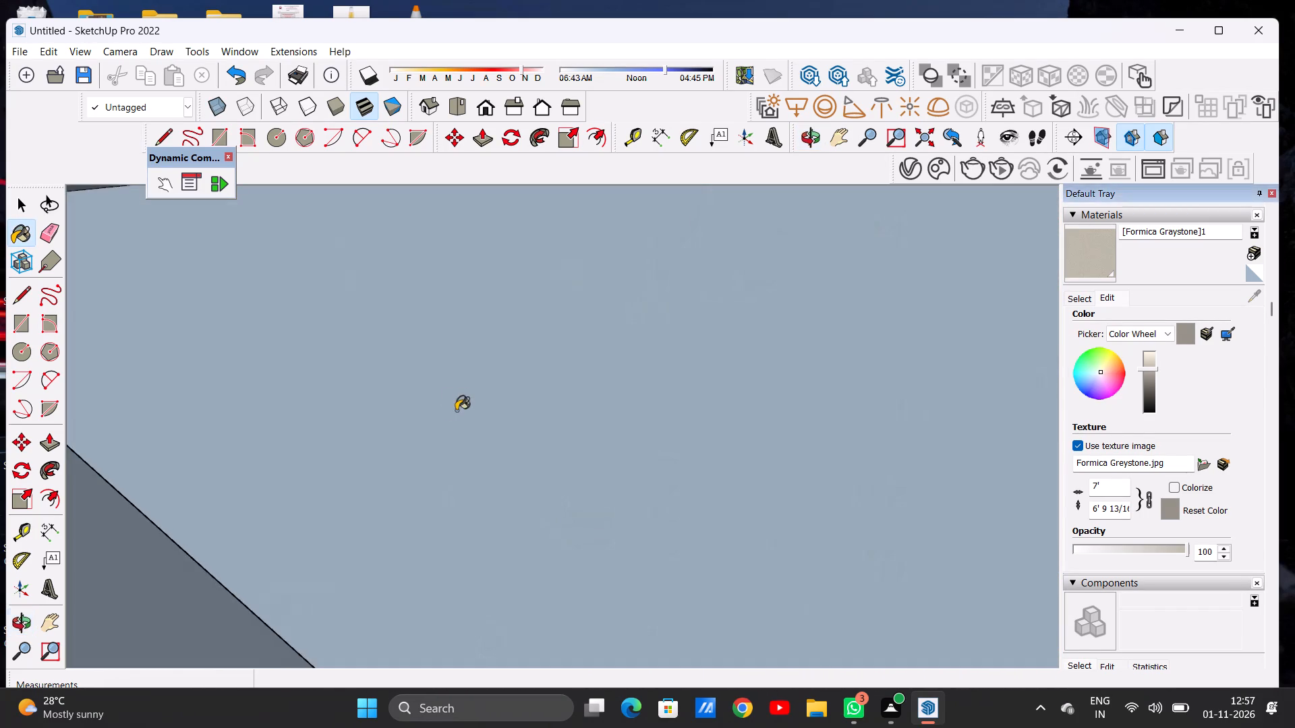
scroll(453, 415, up, 1)
scroll(441, 427, down, 20)
scroll(441, 427, down, 17)
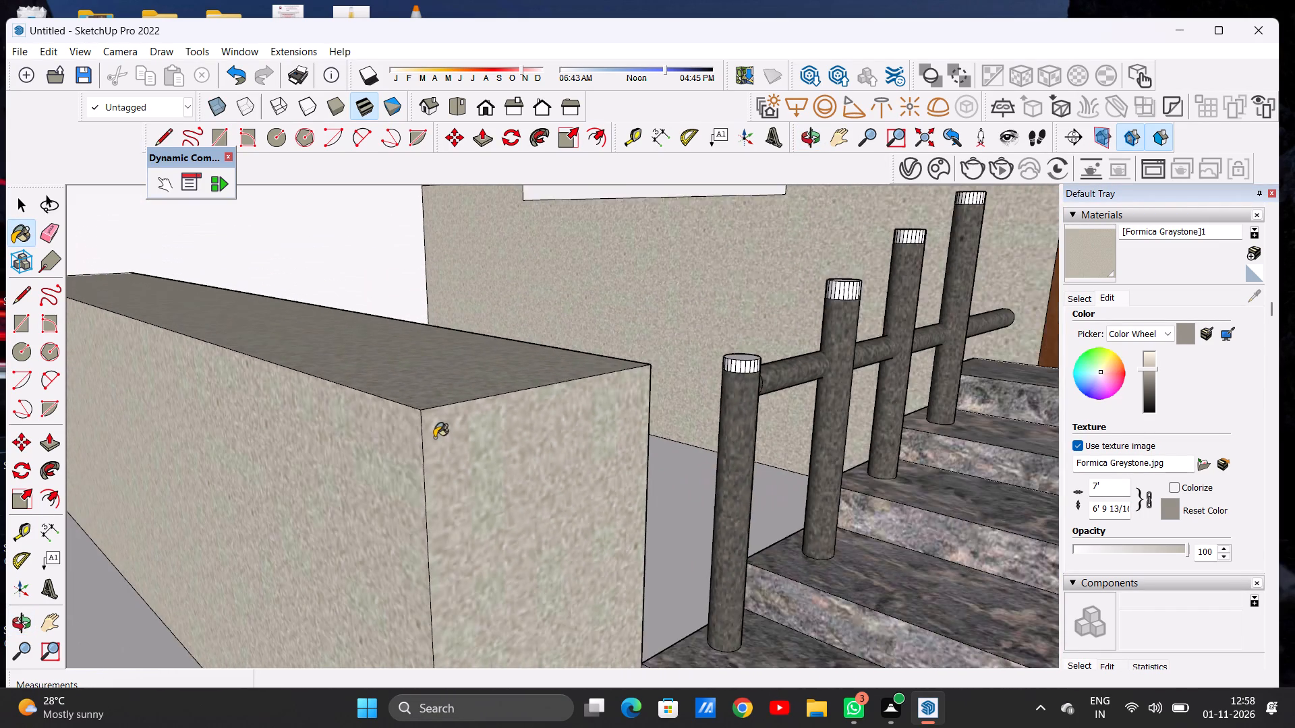
scroll(434, 437, down, 9)
scroll(541, 372, up, 6)
middle_drag(510, 384, 373, 402)
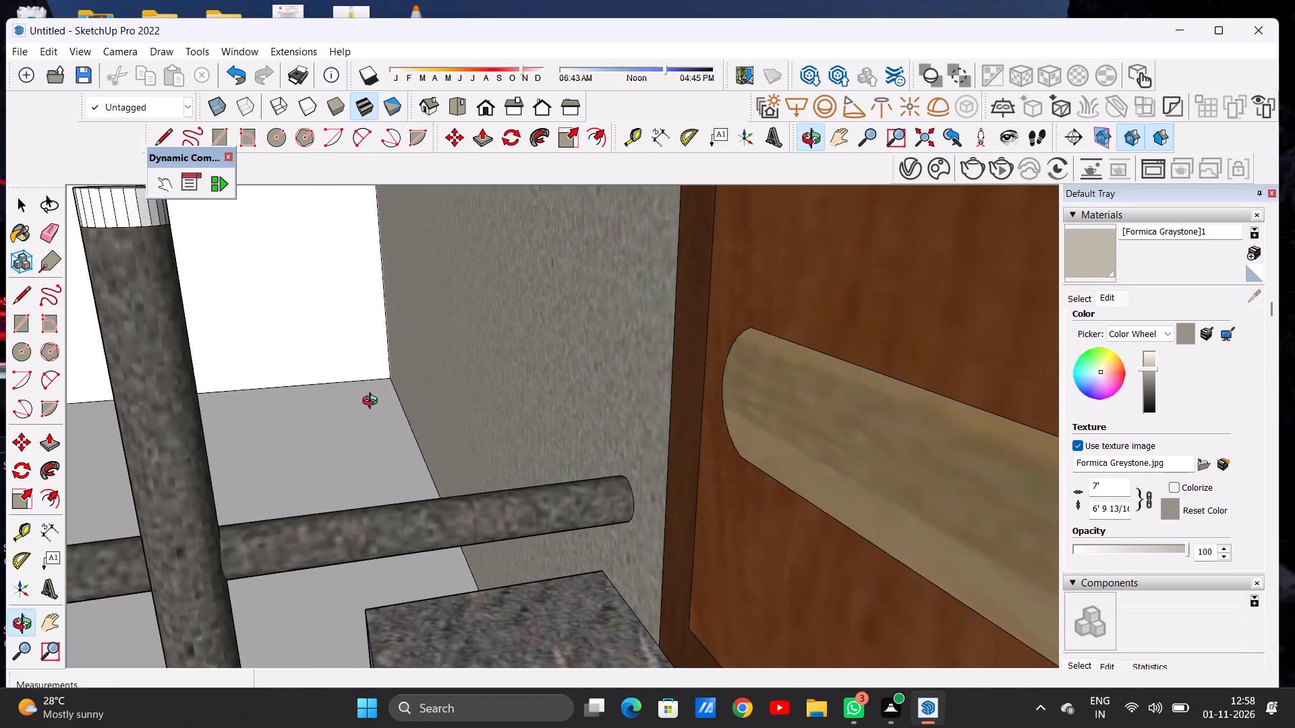
middle_drag(373, 402, 441, 402)
scroll(447, 404, up, 2)
scroll(473, 406, down, 16)
scroll(457, 407, down, 5)
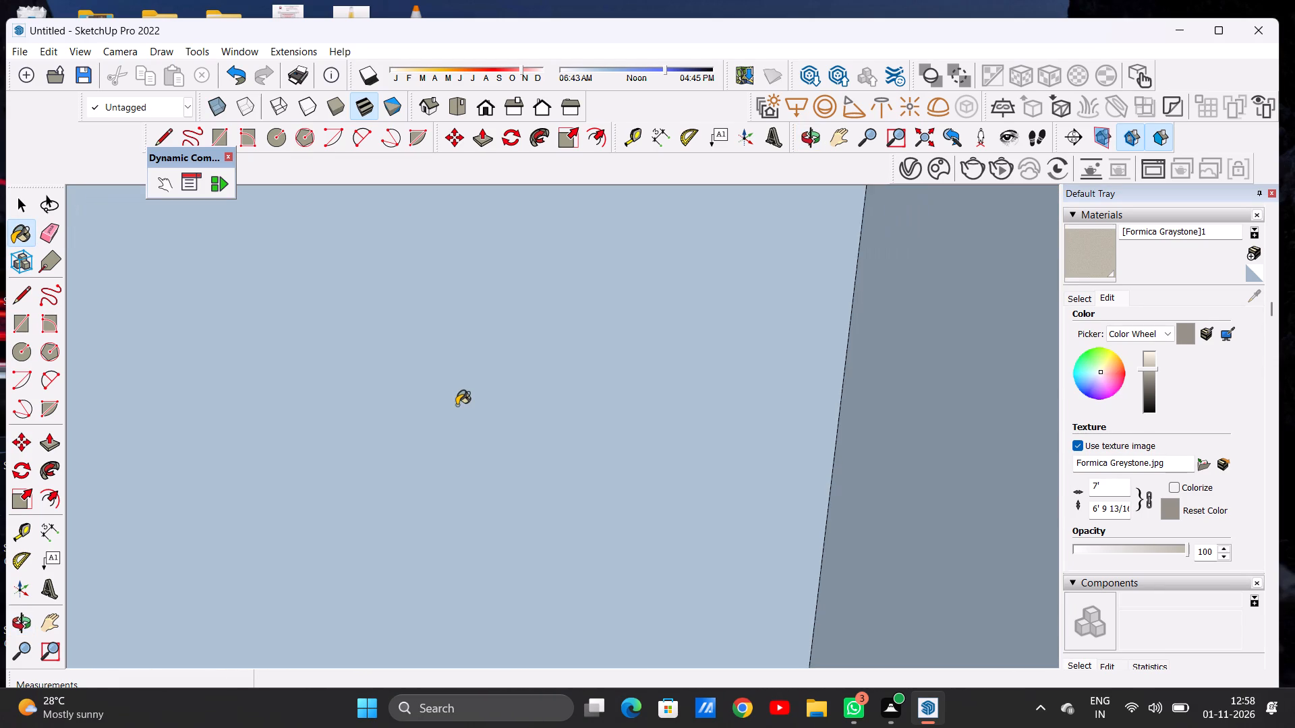
scroll(457, 405, down, 3)
scroll(456, 406, up, 1)
scroll(456, 406, down, 4)
click(485, 115)
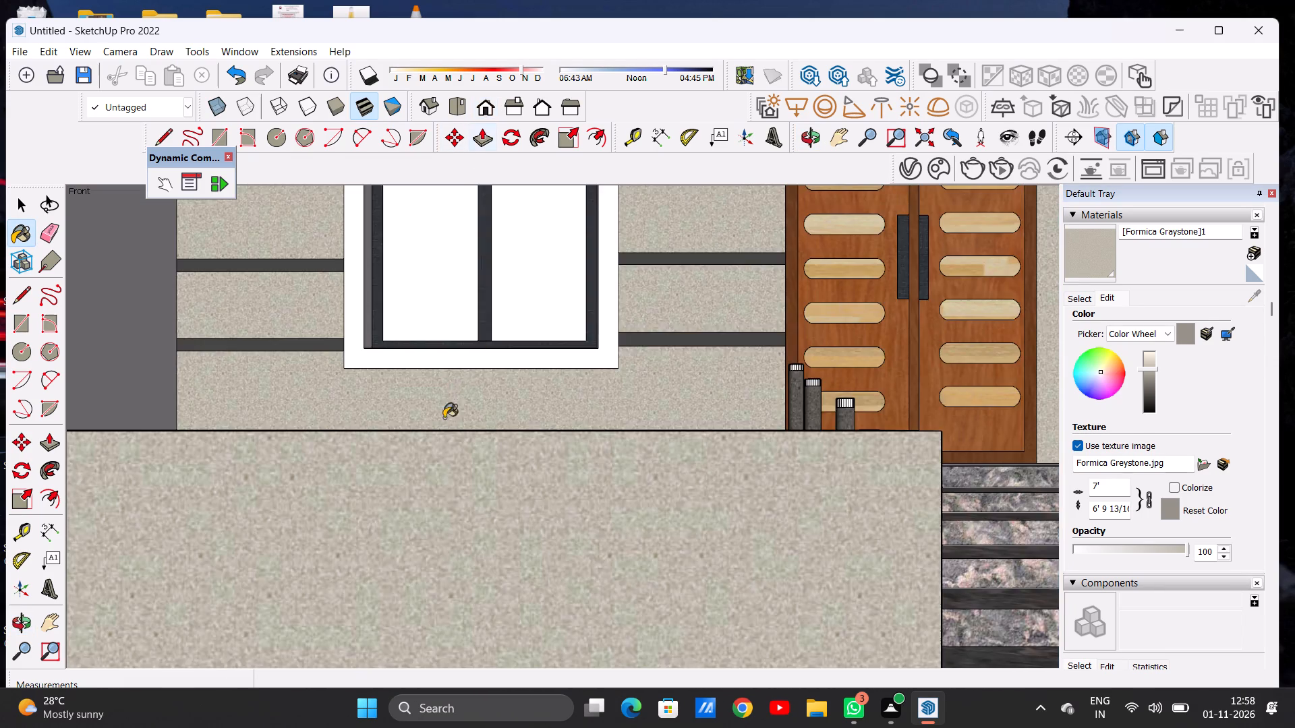
scroll(443, 425, down, 13)
middle_drag(434, 459, 434, 574)
scroll(448, 454, up, 6)
middle_drag(405, 478, 418, 487)
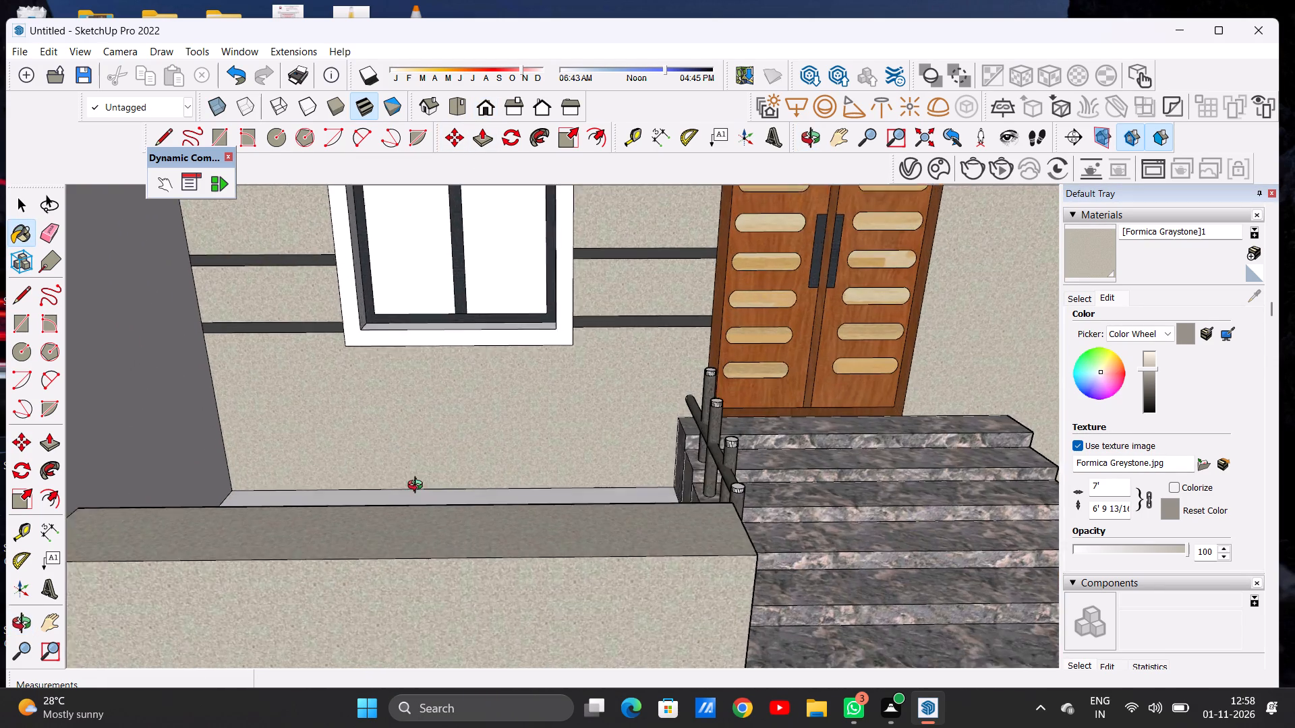
middle_drag(418, 487, 258, 526)
scroll(293, 435, up, 5)
middle_drag(309, 439, 195, 437)
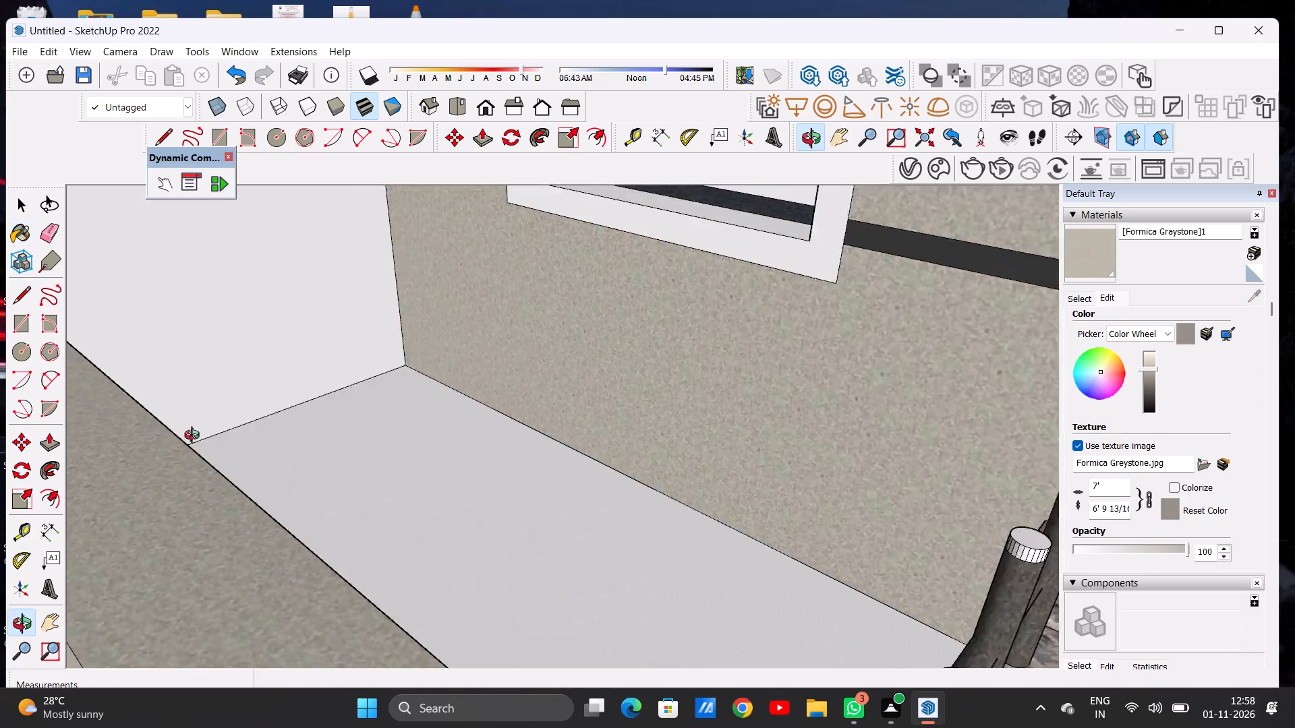
middle_drag(195, 437, 118, 444)
click(118, 444)
middle_drag(125, 449, 313, 411)
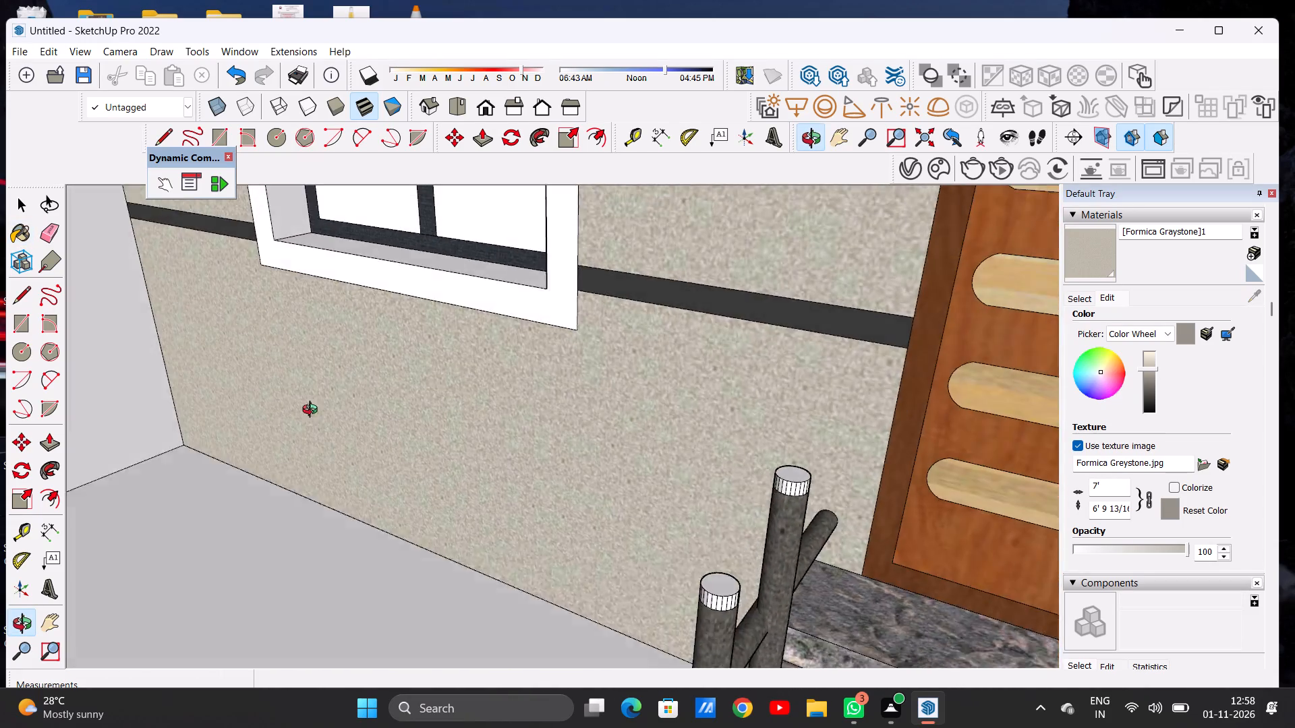
middle_drag(313, 411, 325, 406)
Paint the porch side wall at the window end, behind the low wall, with Formica Graystone.
scroll(378, 414, down, 18)
middle_drag(318, 479, 444, 396)
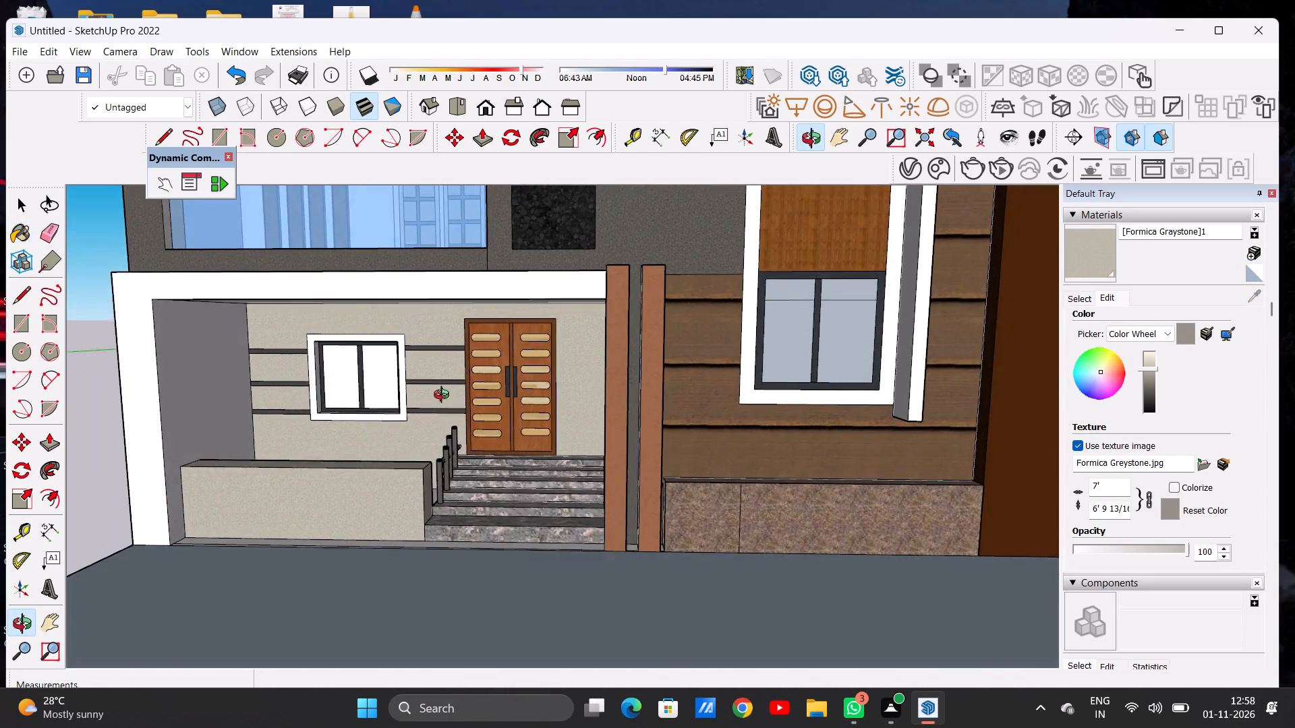
middle_drag(444, 396, 451, 390)
scroll(444, 431, down, 3)
scroll(446, 435, up, 1)
scroll(446, 435, down, 2)
middle_drag(426, 467, 358, 479)
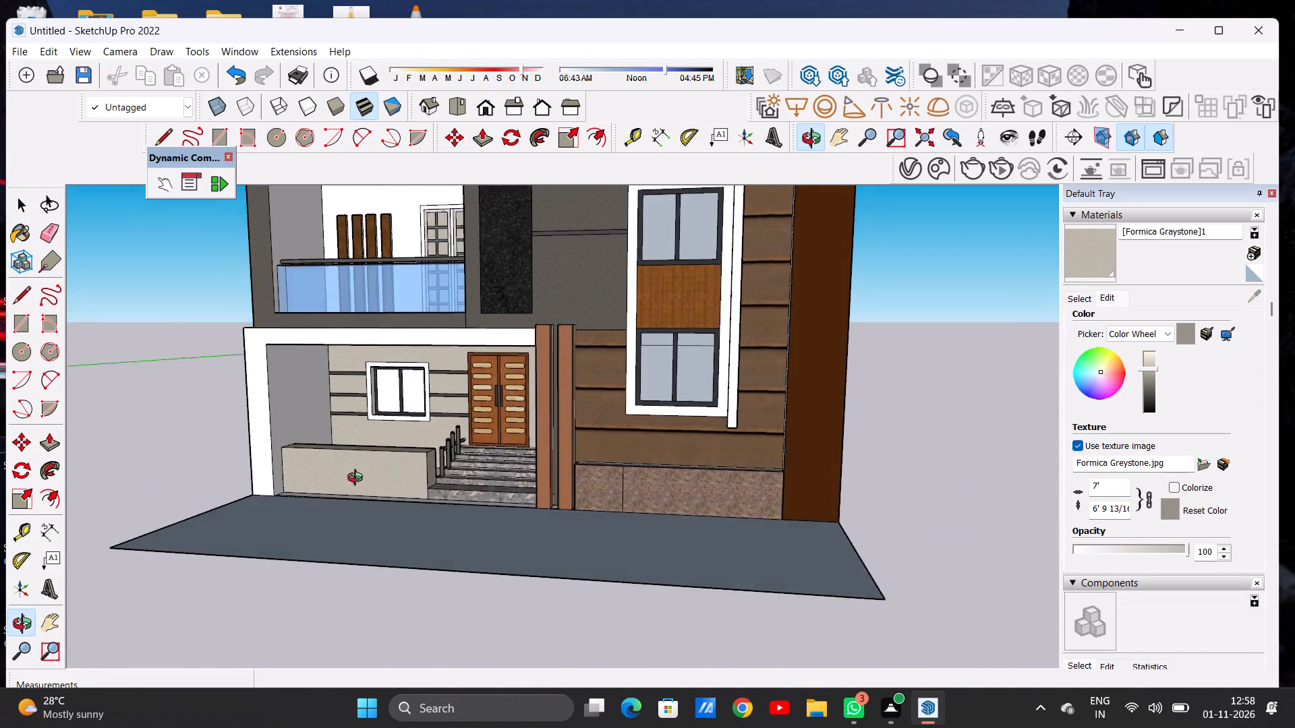
middle_drag(358, 479, 328, 519)
scroll(287, 397, up, 8)
click(287, 396)
scroll(376, 413, down, 6)
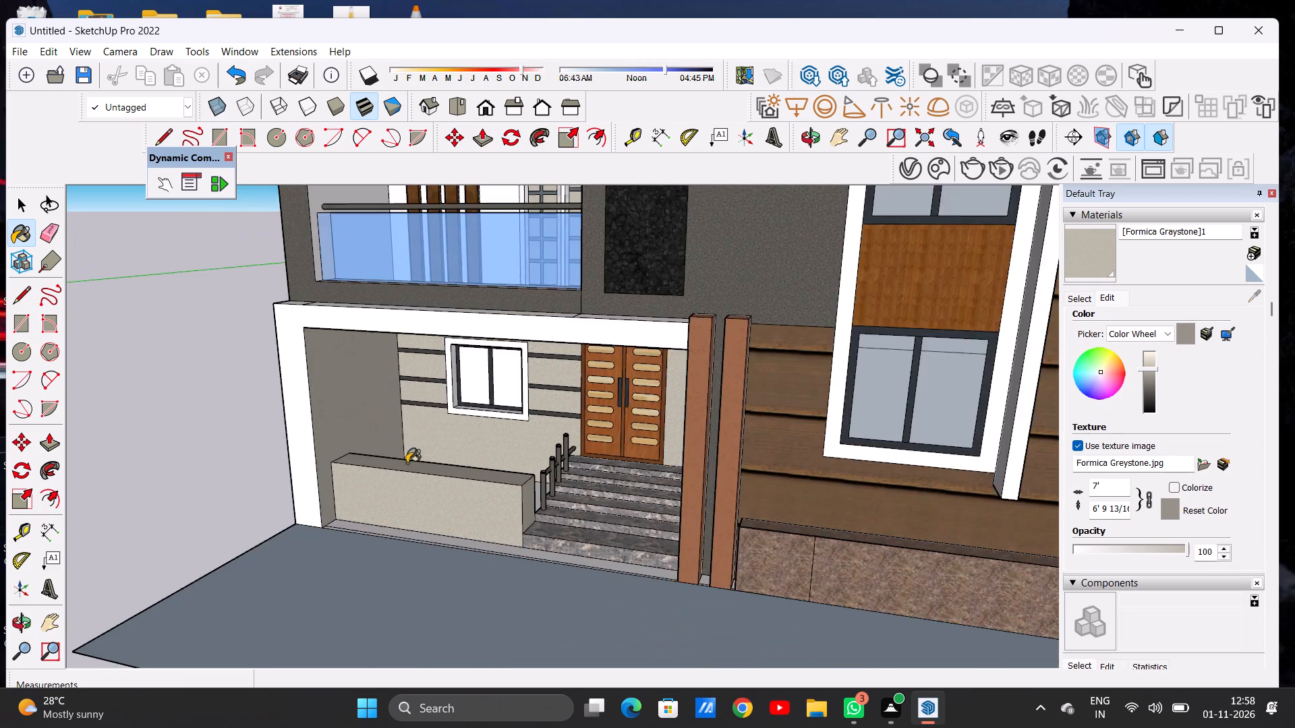
Paint the porch pillar face beside the brown pillars, facing the steps, with Formica Graystone.
middle_drag(407, 463, 695, 392)
scroll(637, 396, up, 3)
scroll(654, 419, down, 1)
scroll(654, 421, up, 1)
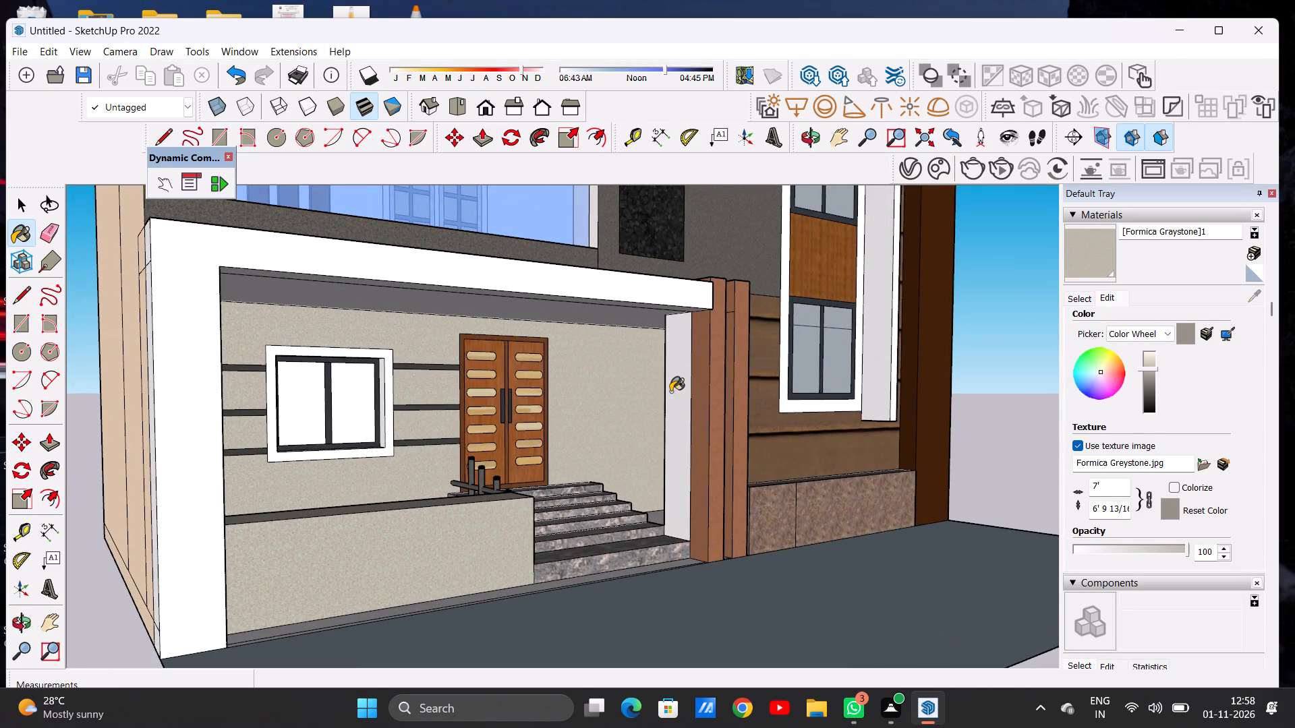
click(667, 394)
Paint the end wall of the porch recess, on the door side beyond the steps, with Formica Graystone.
middle_drag(619, 399, 684, 418)
scroll(614, 392, up, 7)
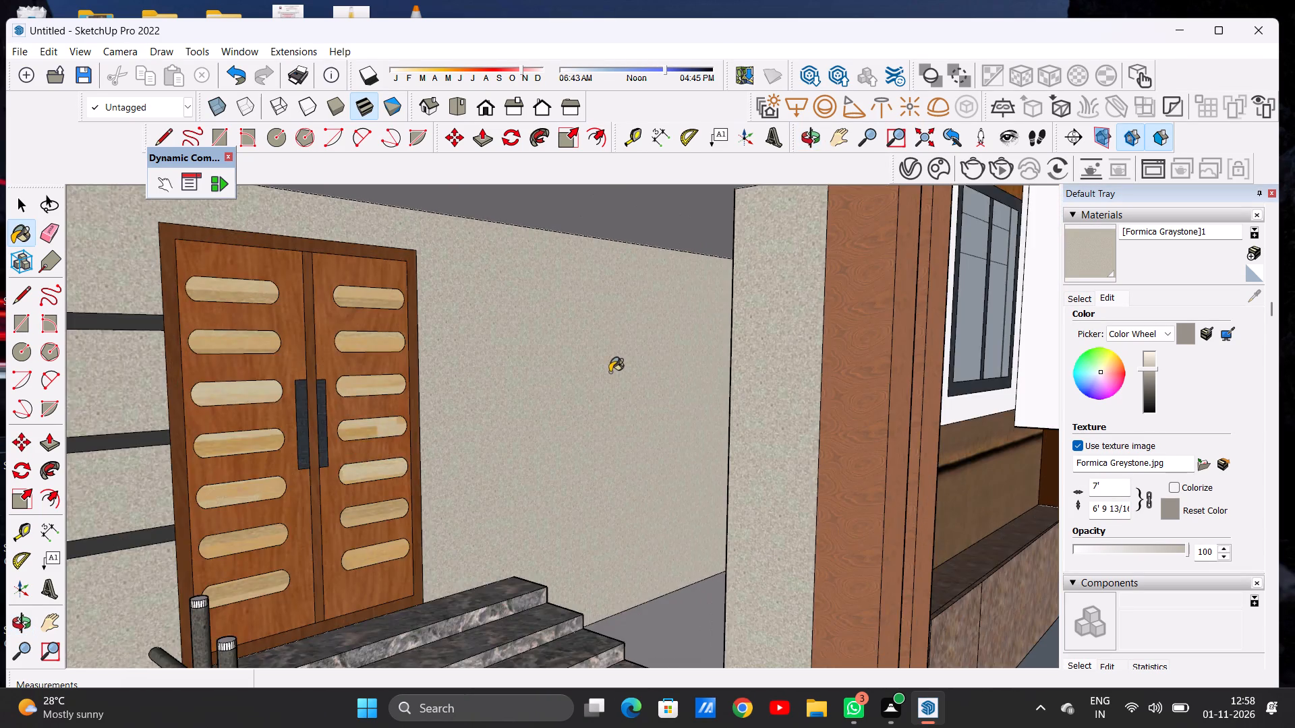
scroll(602, 356, up, 7)
middle_drag(598, 362, 643, 368)
click(900, 372)
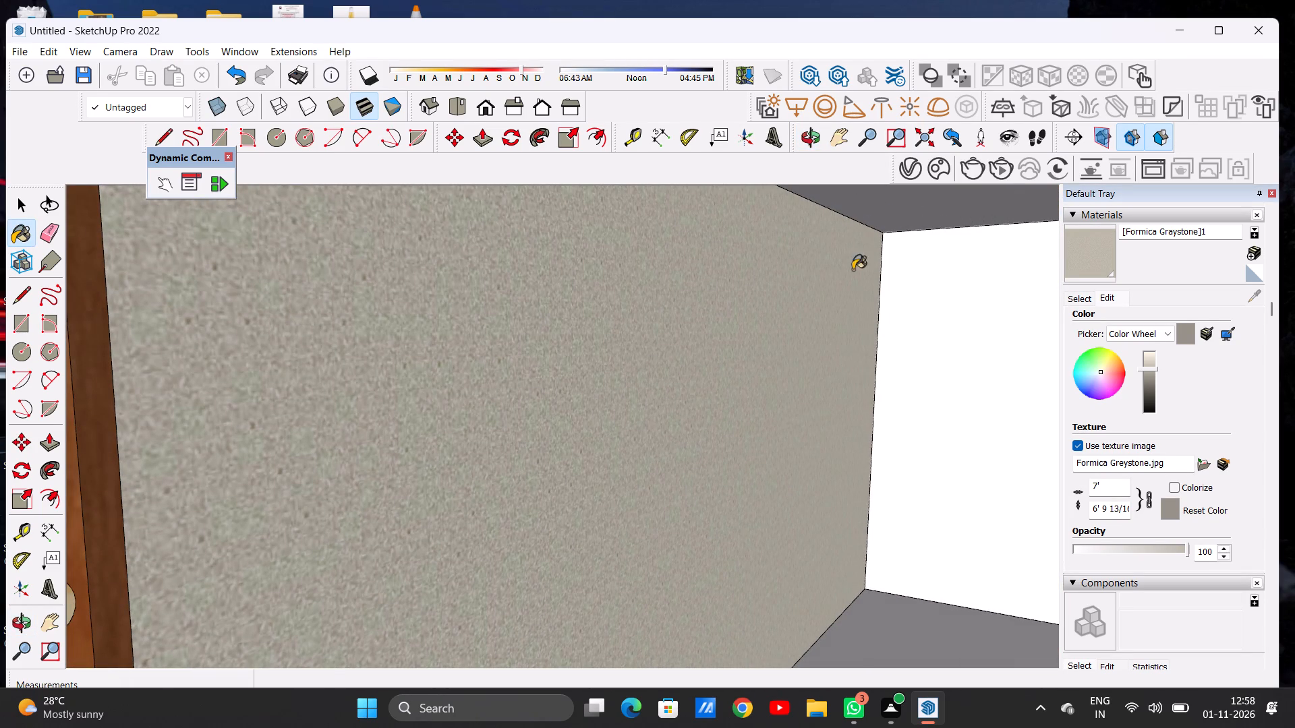
click(863, 214)
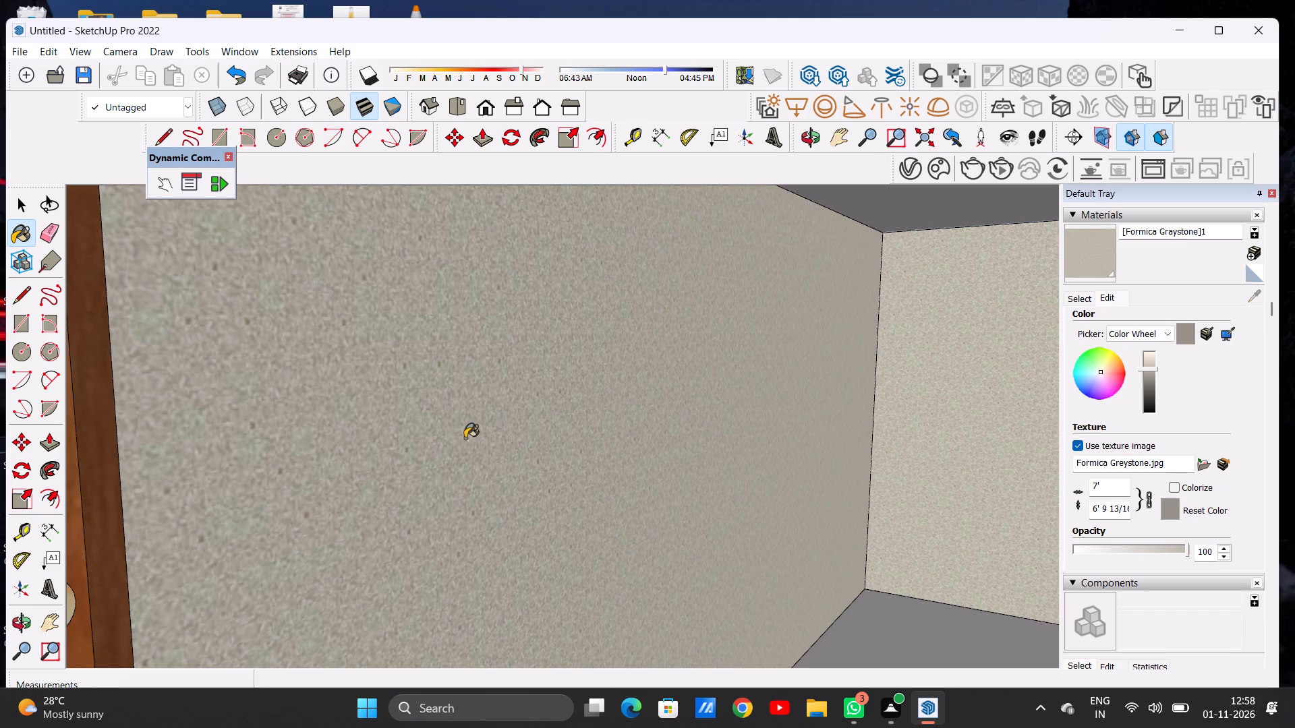
Paint the rear face of the porch pillar, inside the recess beyond the steps, with Formica Graystone.
scroll(454, 433, down, 13)
middle_drag(436, 424, 552, 433)
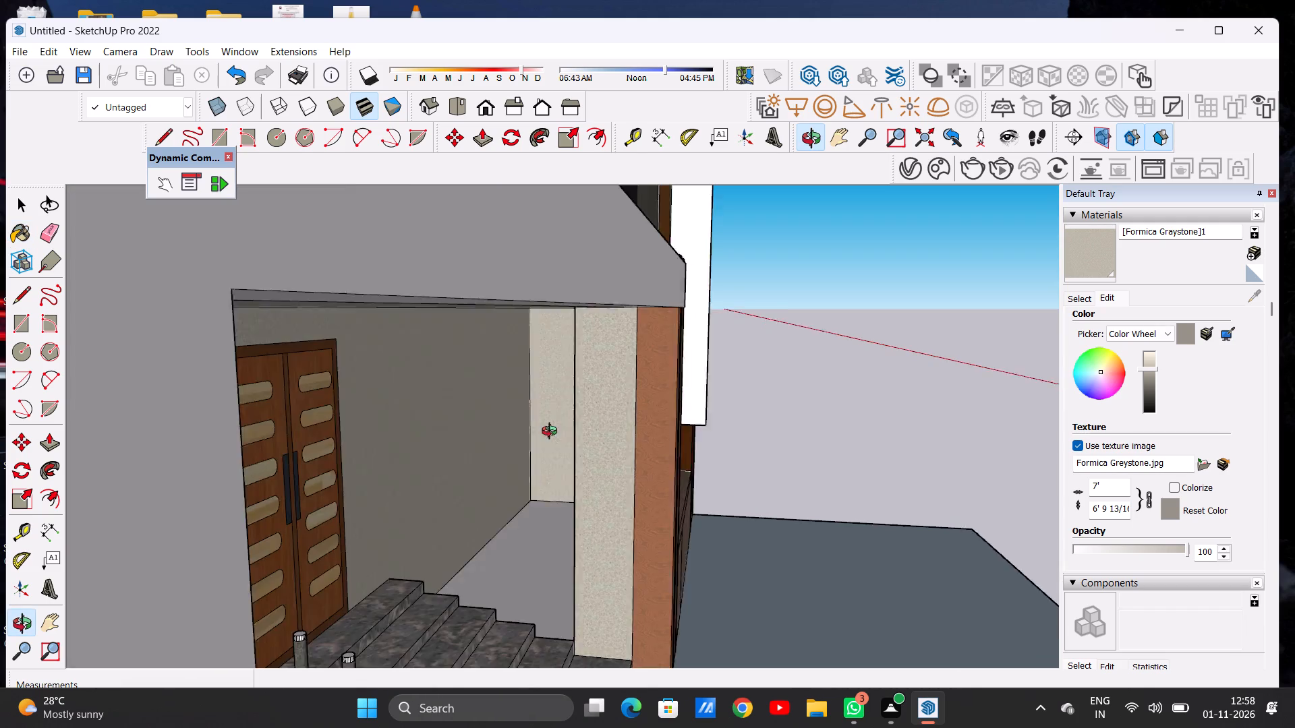
middle_drag(552, 433, 544, 433)
scroll(554, 427, up, 7)
middle_drag(541, 428, 569, 427)
click(842, 387)
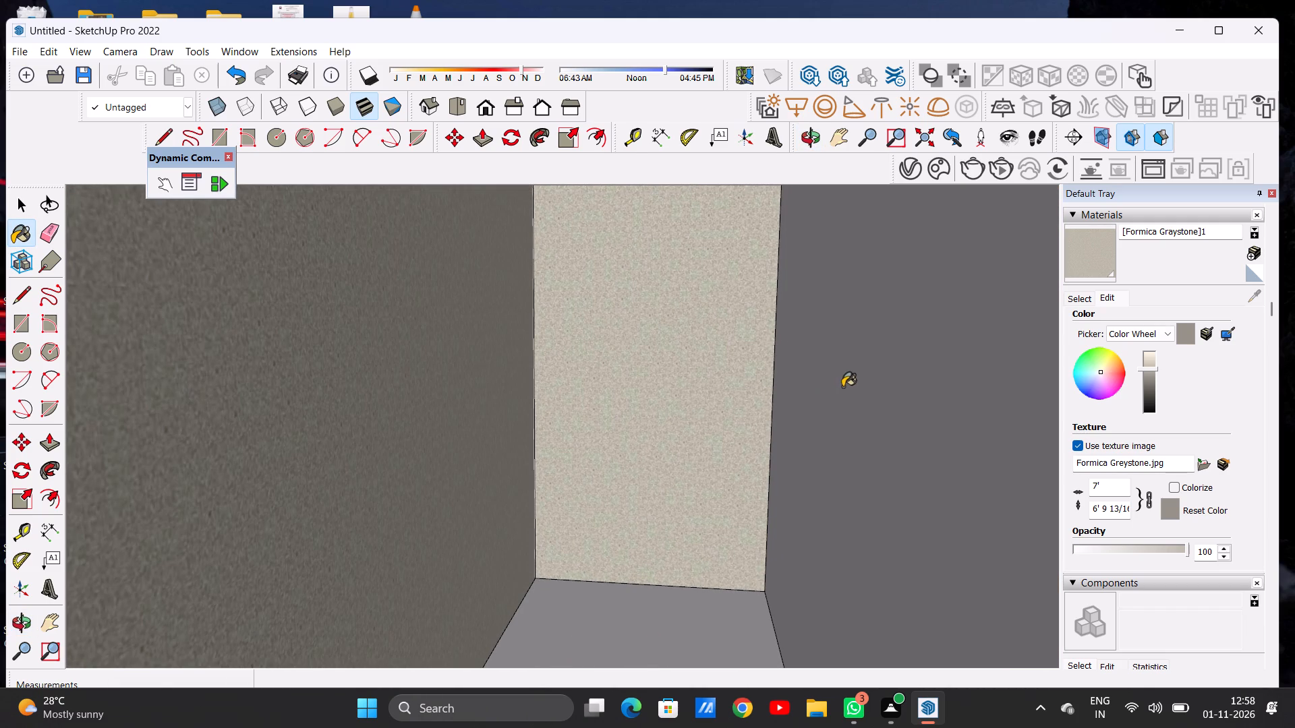
middle_drag(727, 398, 366, 388)
scroll(521, 417, down, 11)
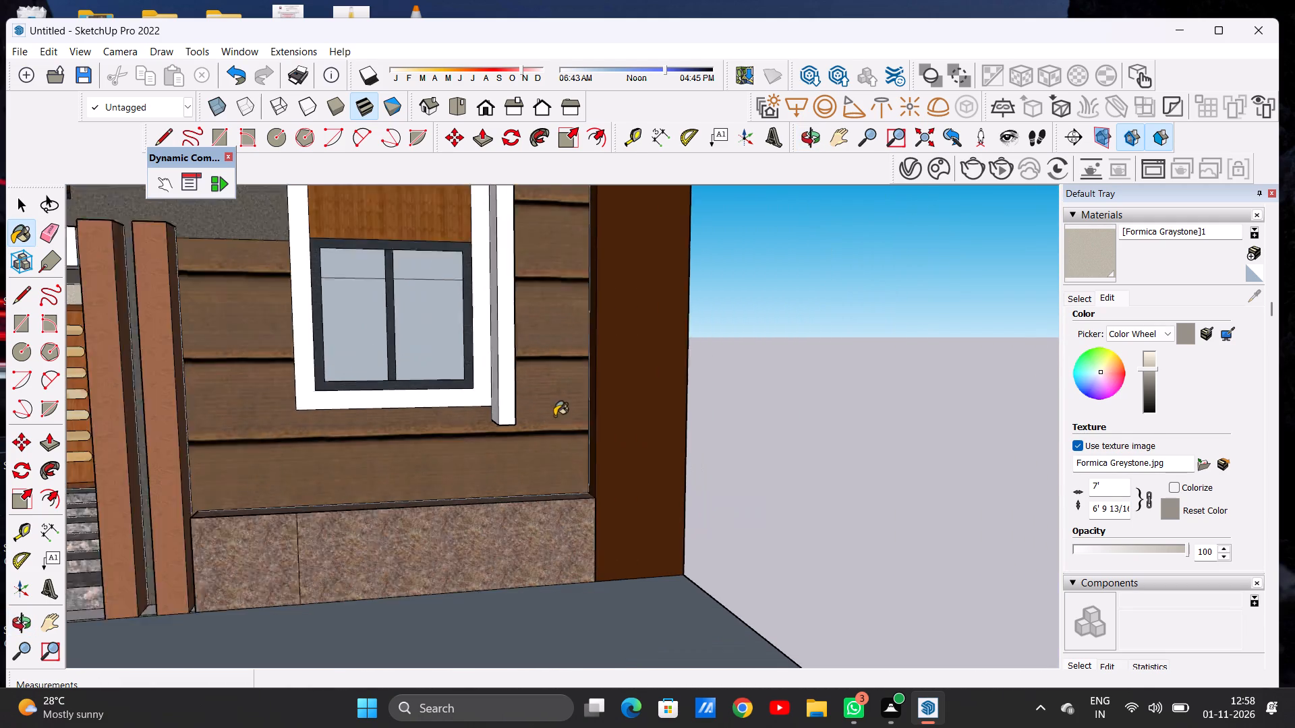
scroll(554, 416, down, 9)
scroll(648, 414, down, 12)
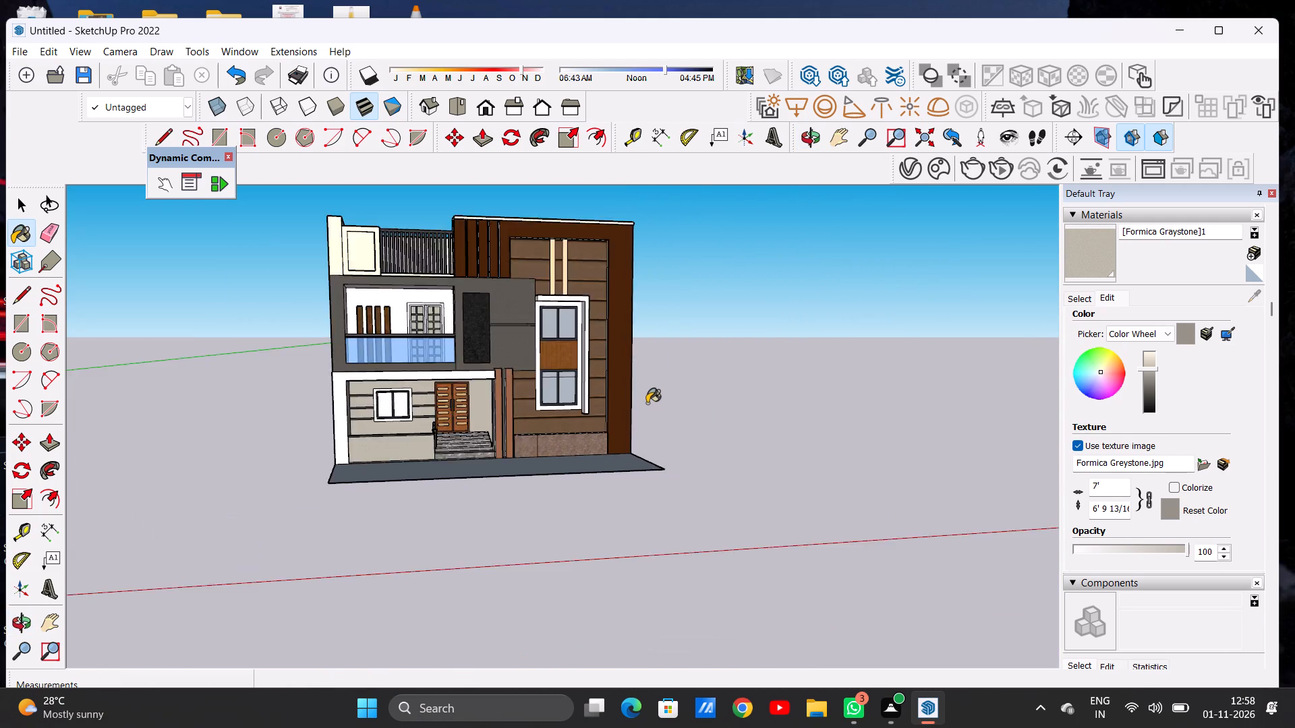
Examine the painted porch walls, low wall and steps up close and within the whole front facade.
scroll(647, 403, down, 4)
middle_drag(578, 417, 498, 413)
scroll(561, 415, up, 2)
scroll(558, 415, down, 2)
scroll(556, 417, up, 14)
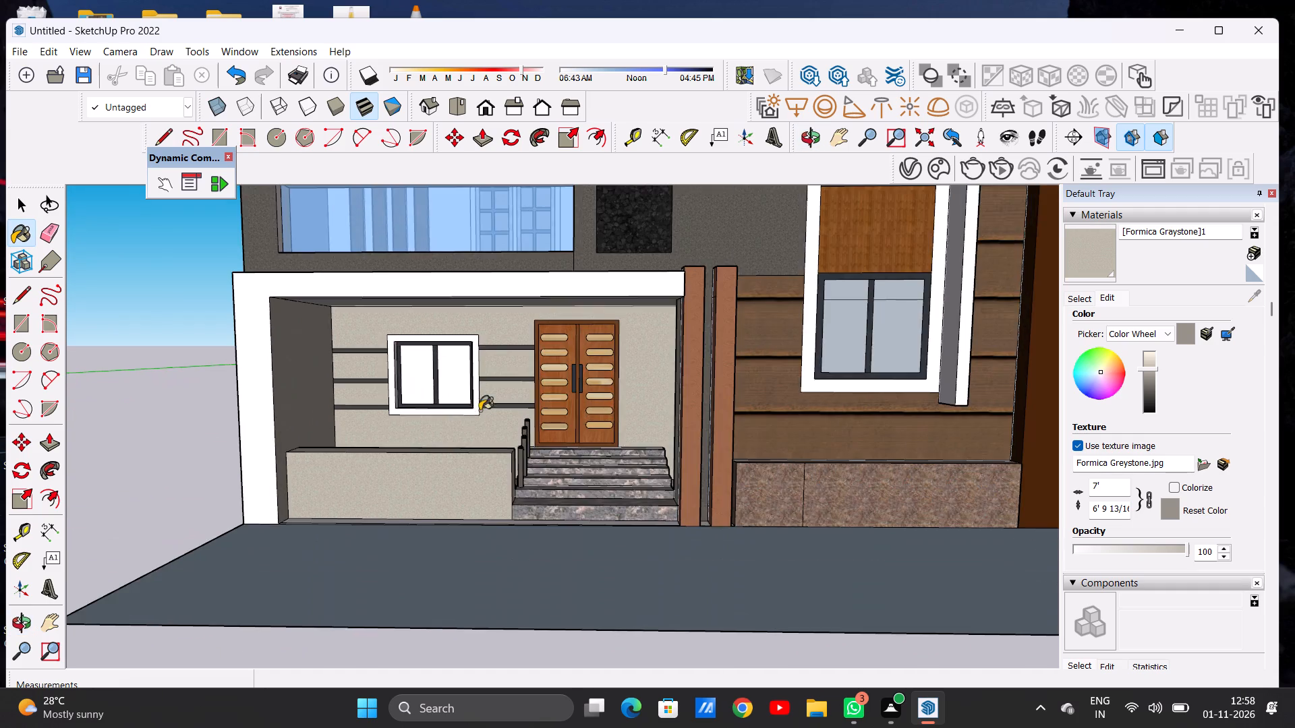
middle_drag(474, 421, 509, 416)
scroll(428, 429, down, 4)
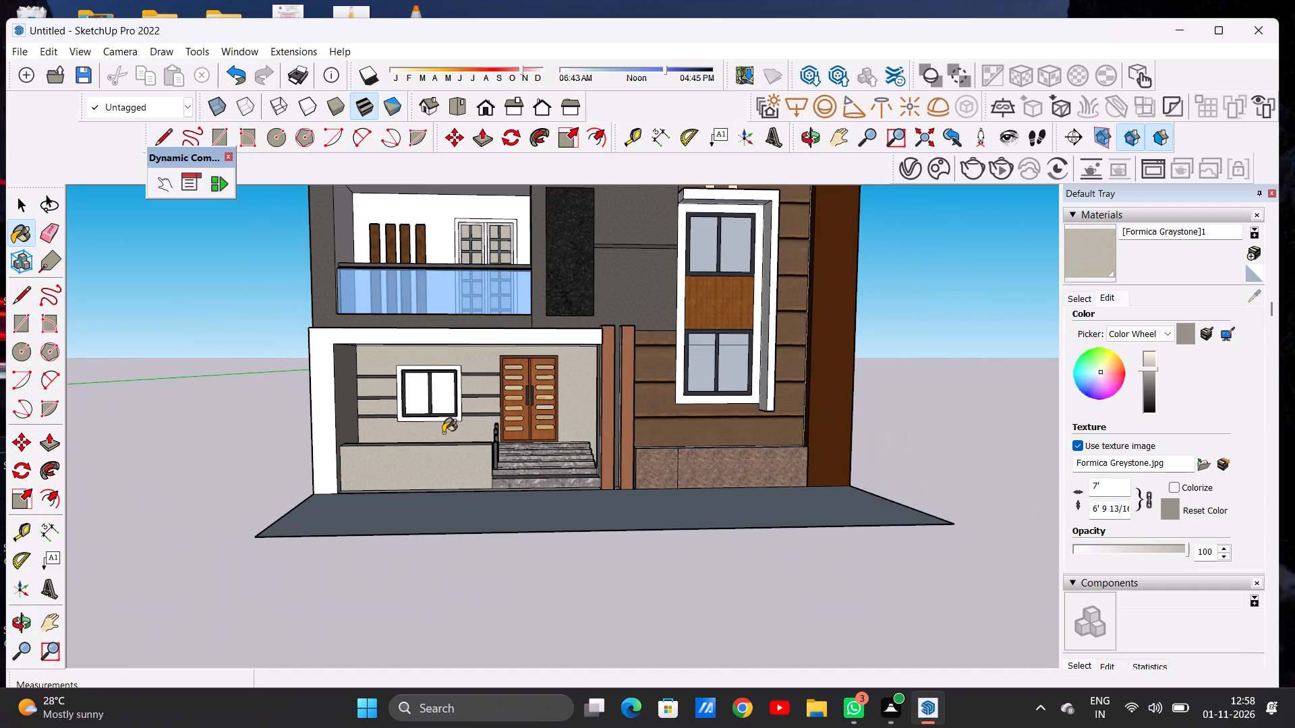
scroll(455, 444, down, 6)
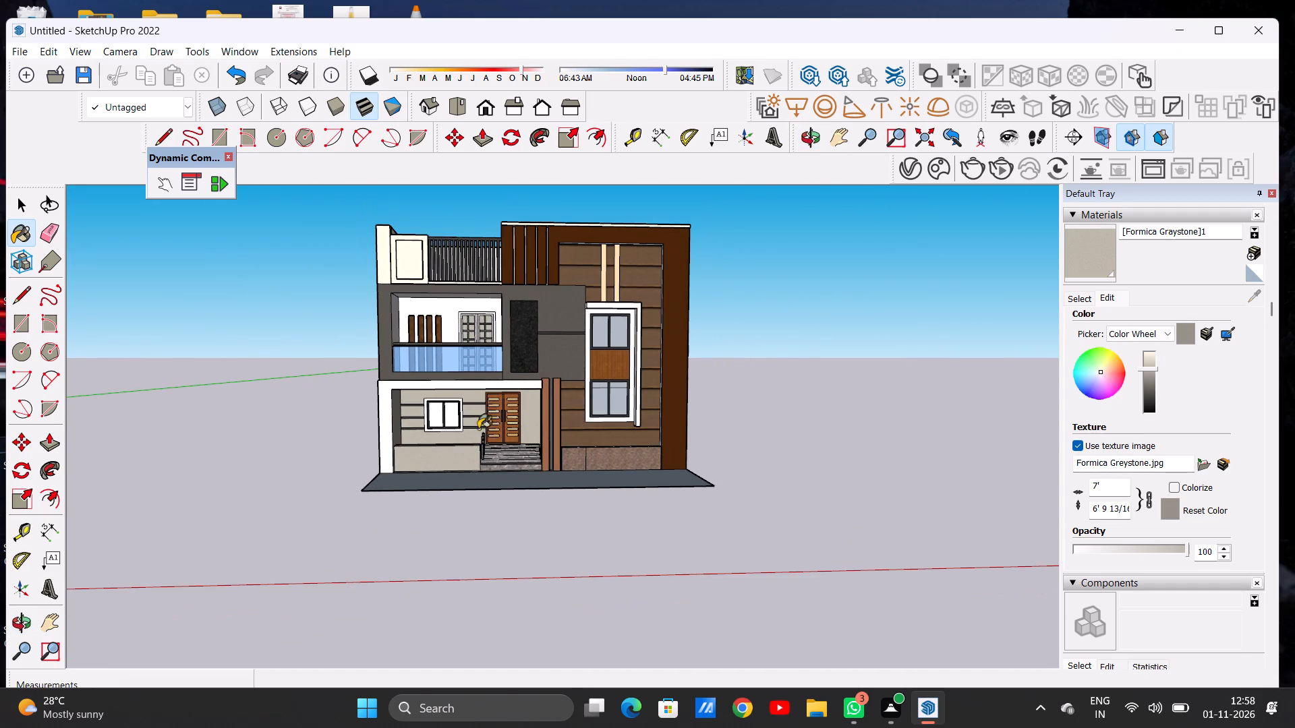
Paint the upper balcony's back wall, around the door and wooden strips, with 0035_Tan from the Colors-Named collection.
scroll(465, 332, up, 12)
key(space)
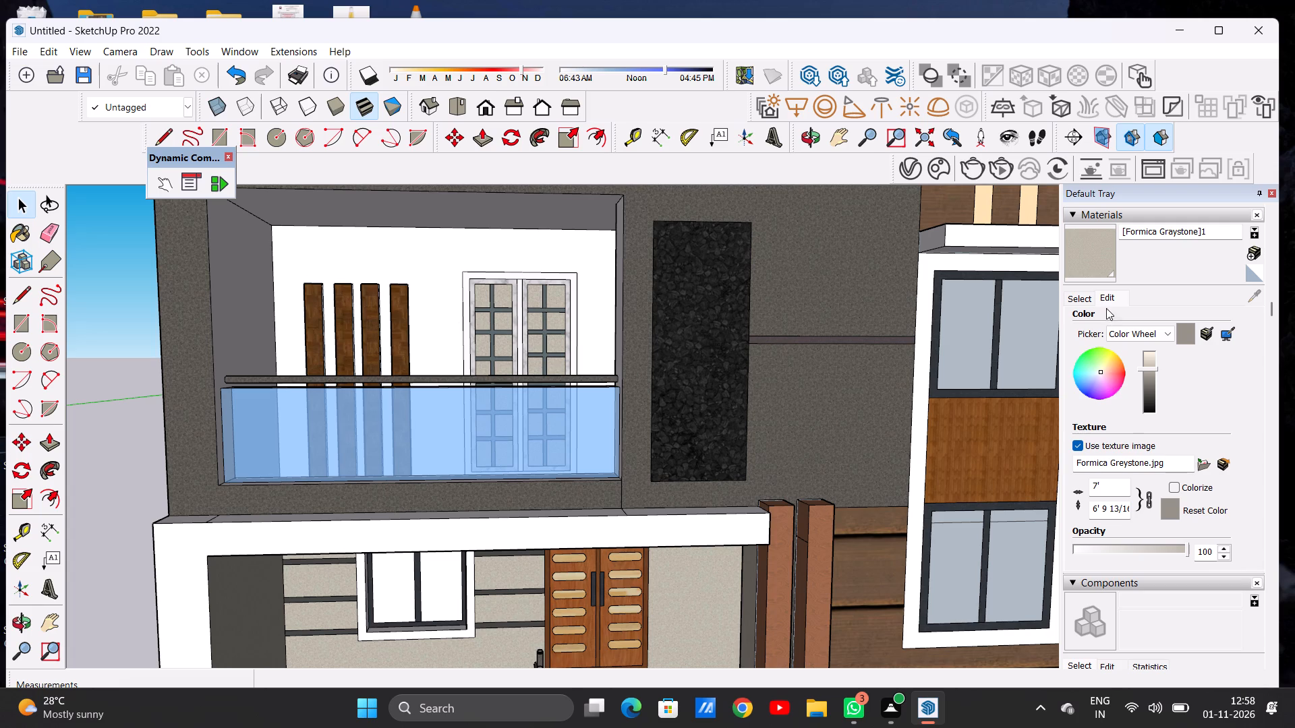
click(1078, 298)
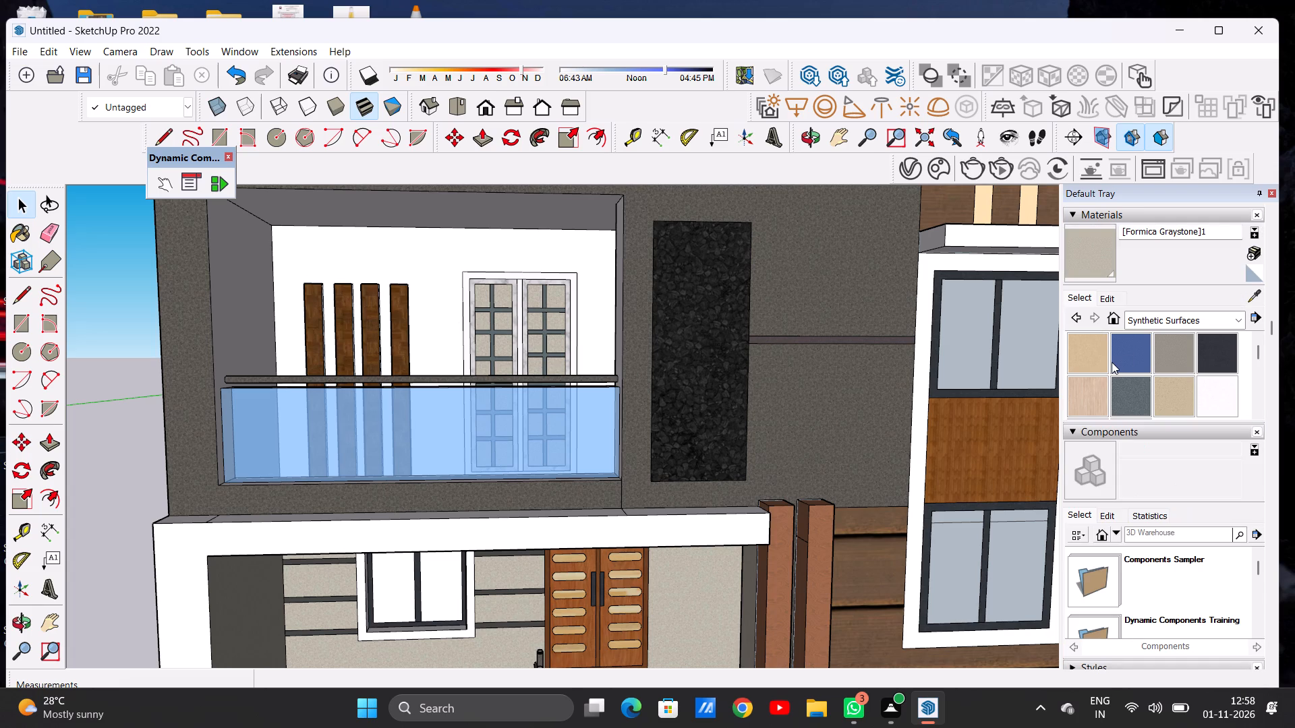
click(1139, 317)
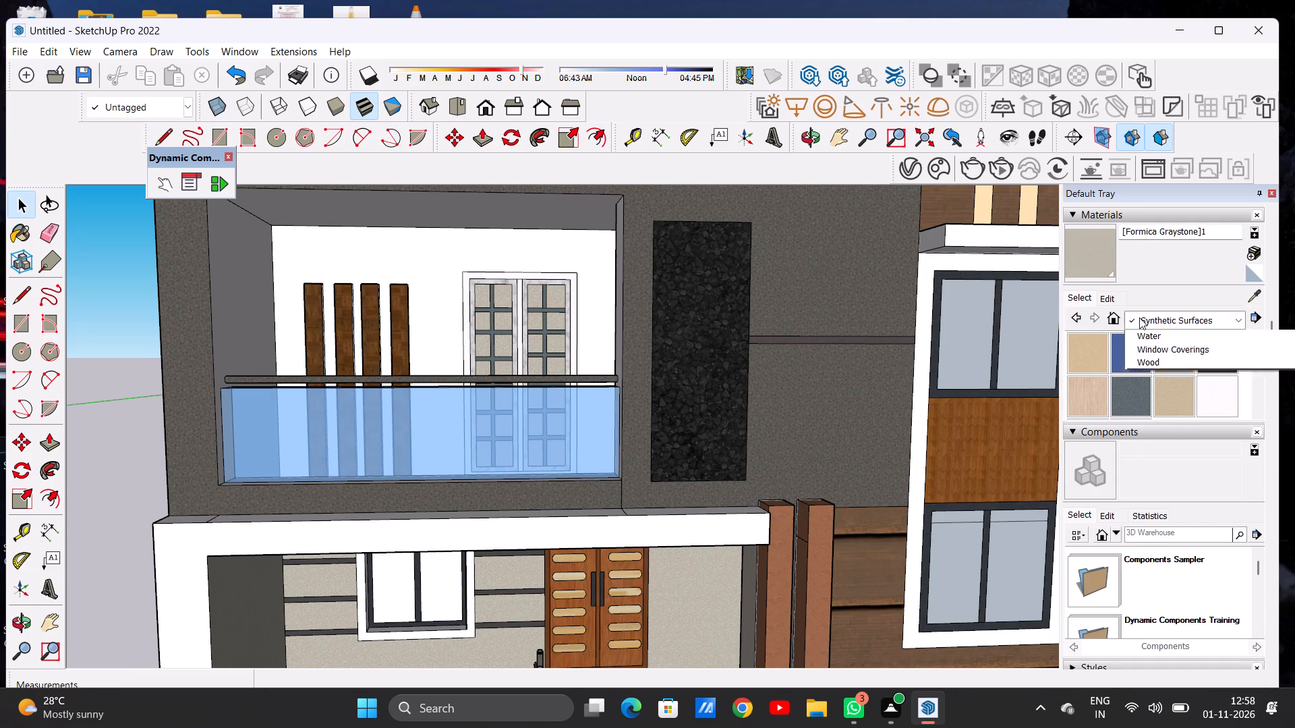
click(1165, 391)
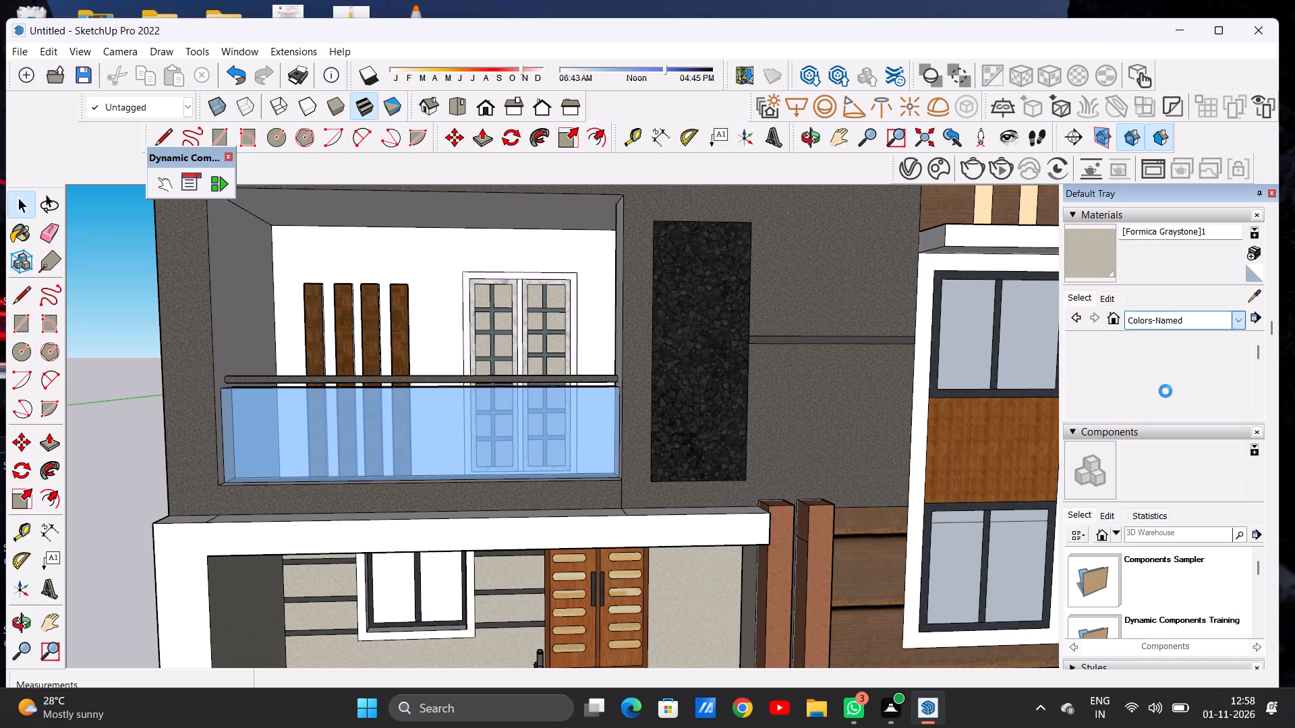
scroll(1165, 391, down, 4)
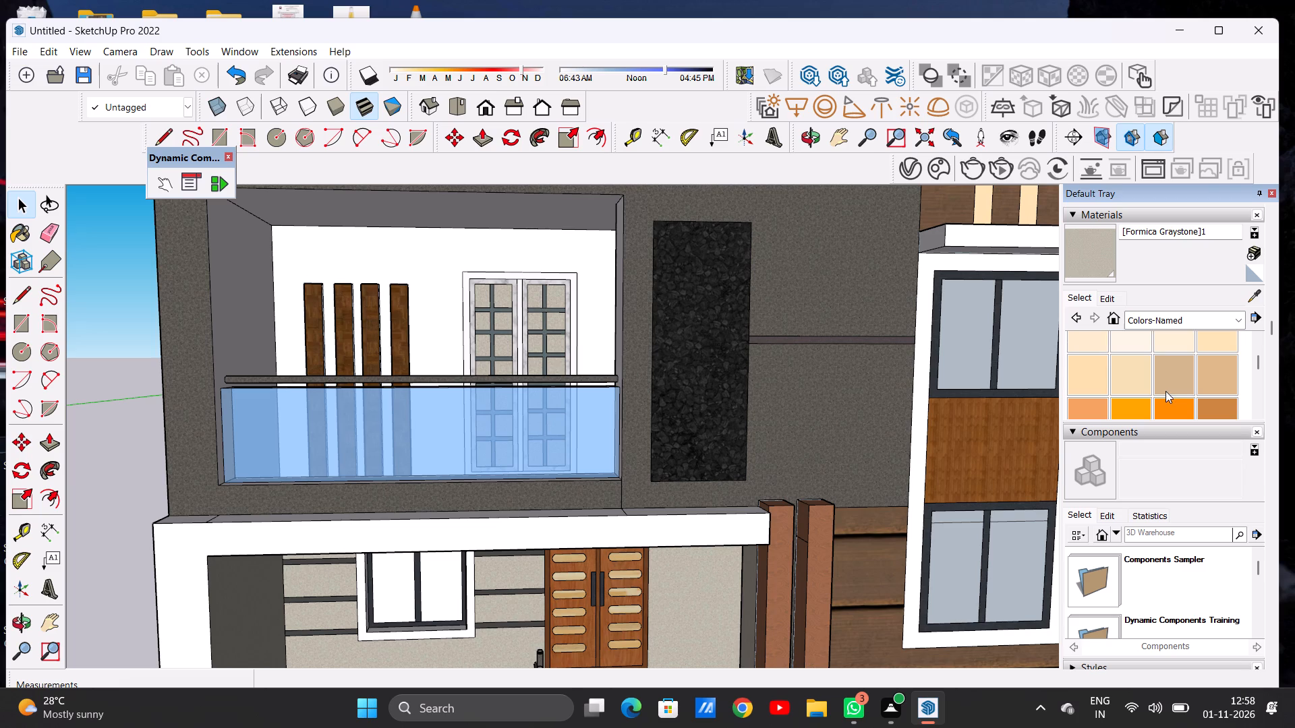
click(1177, 373)
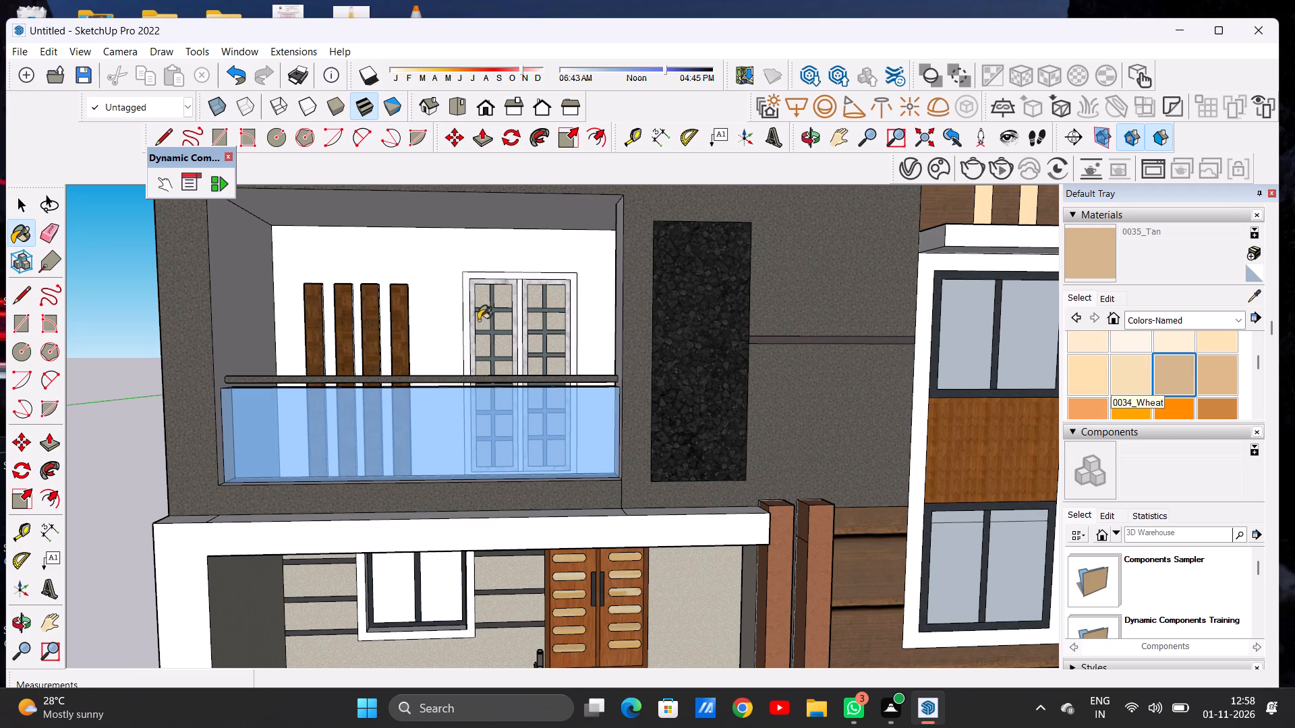
scroll(436, 268, up, 4)
scroll(433, 266, down, 1)
scroll(433, 266, up, 1)
click(433, 266)
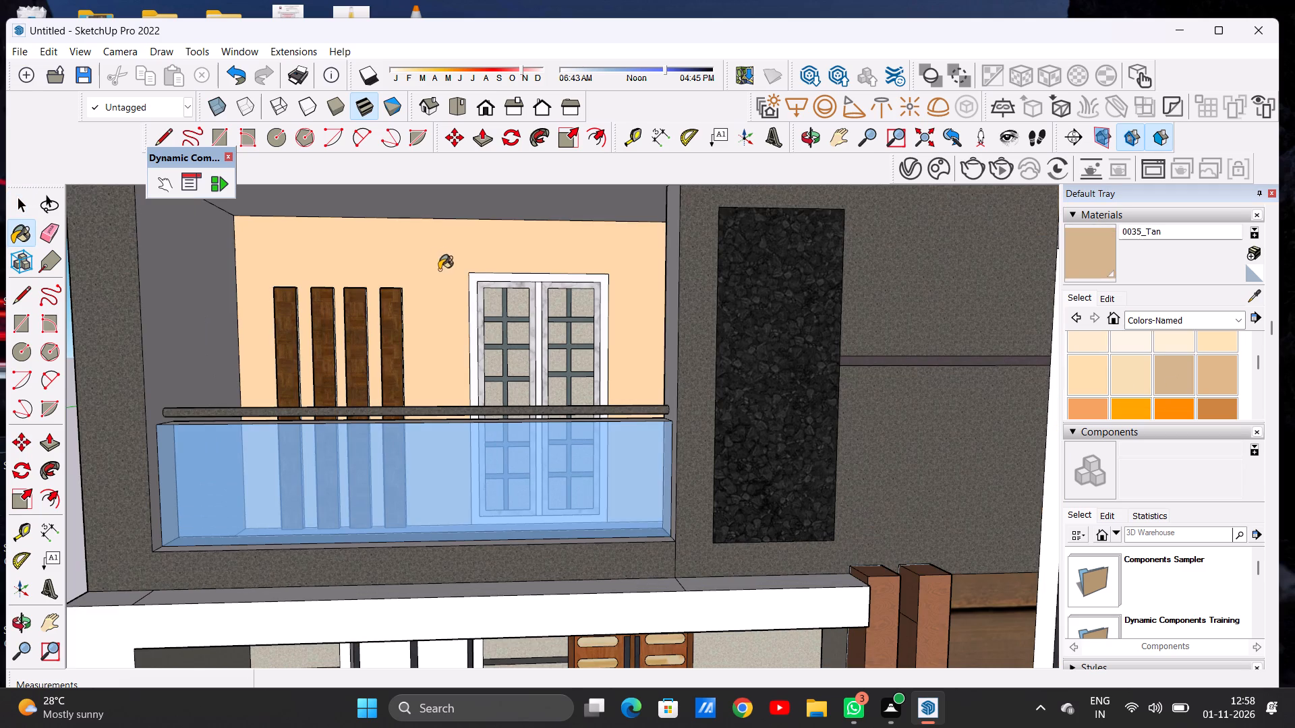
Paint the upper balcony's inner side wall nearest the wooden strips with 0035_Tan.
scroll(449, 254, down, 8)
middle_drag(439, 290, 365, 297)
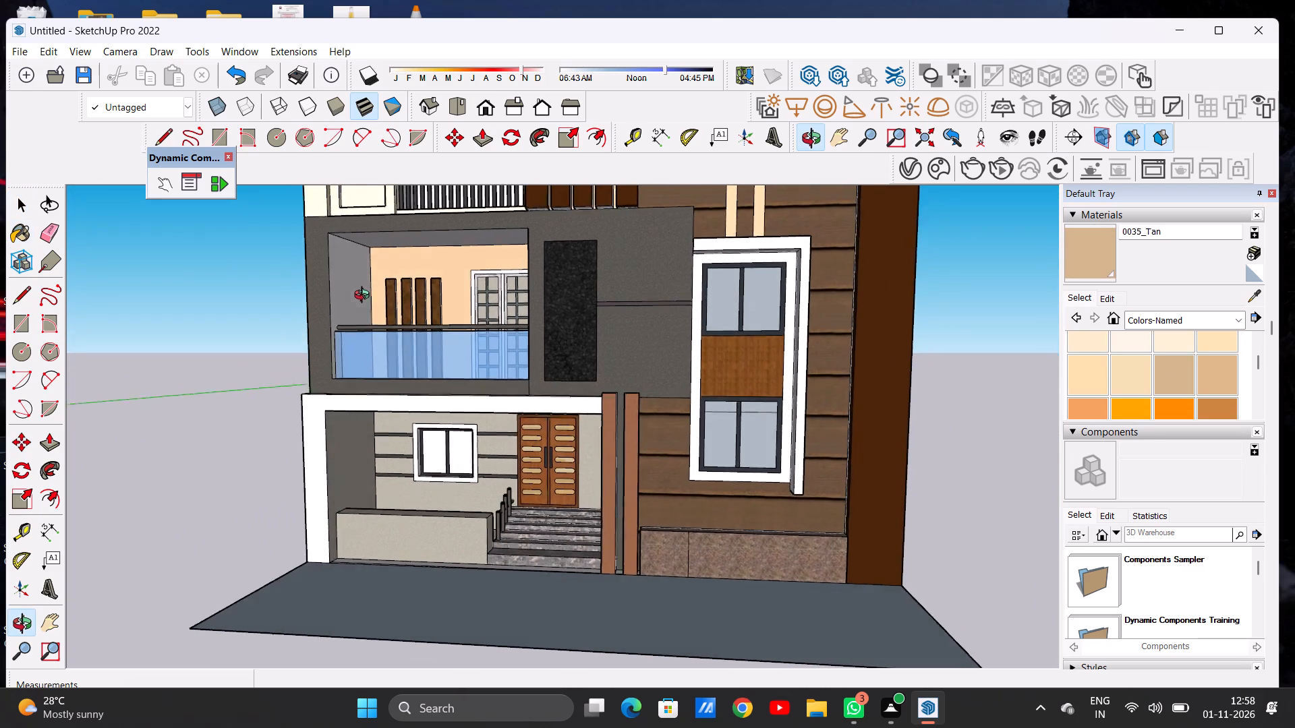
middle_drag(365, 297, 366, 320)
scroll(360, 256, up, 4)
scroll(360, 256, down, 1)
scroll(360, 256, up, 1)
click(339, 267)
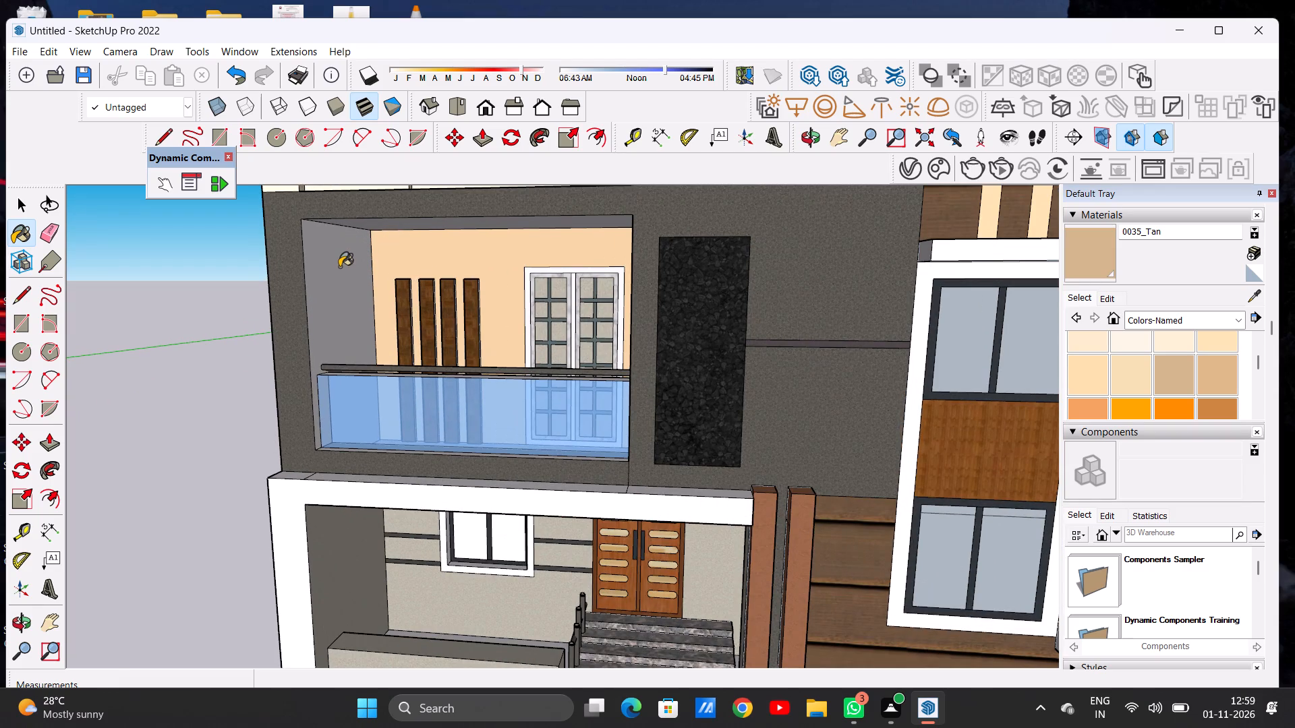
Paint the upper balcony's ceiling with 0035_Tan.
scroll(404, 301, down, 1)
scroll(404, 302, up, 1)
scroll(405, 305, down, 6)
middle_drag(419, 316, 537, 210)
scroll(487, 244, up, 5)
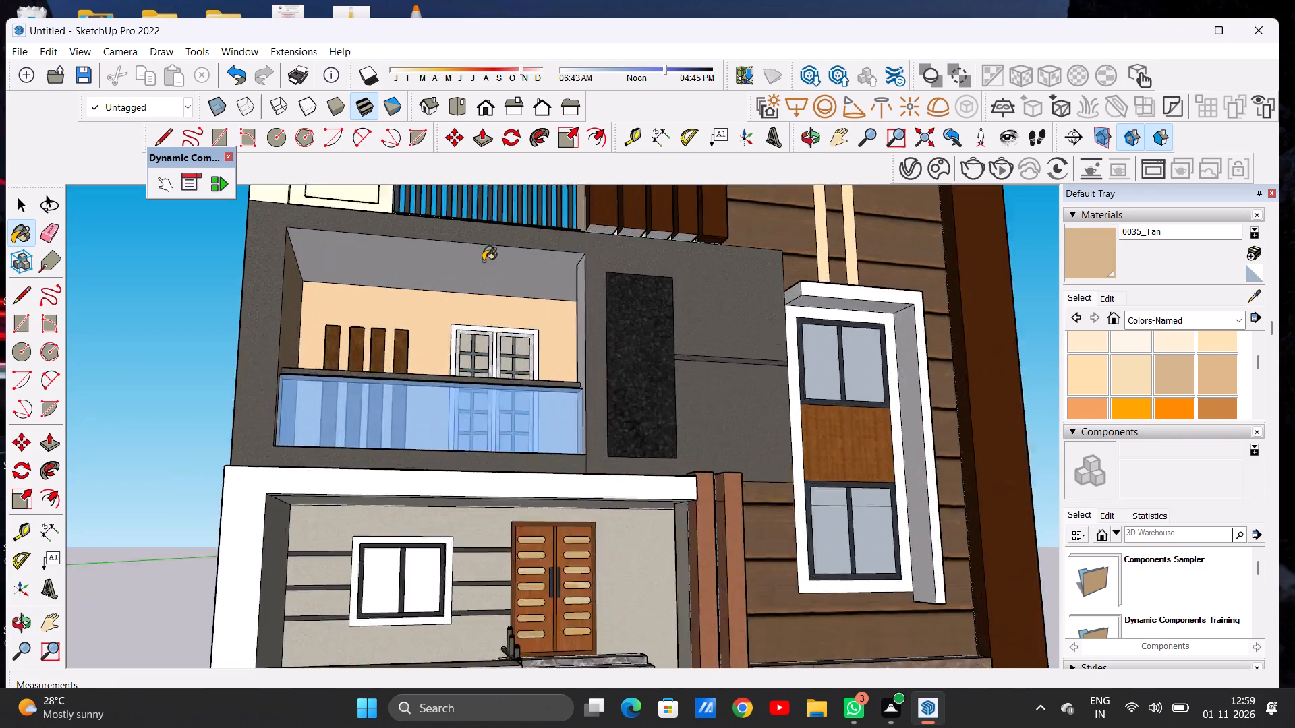
scroll(483, 261, up, 5)
scroll(485, 263, down, 1)
click(488, 254)
Paint the balcony's inner side wall on the door side, next to the black stone panel, with 0035_Tan.
scroll(452, 272, down, 9)
middle_drag(471, 293, 478, 303)
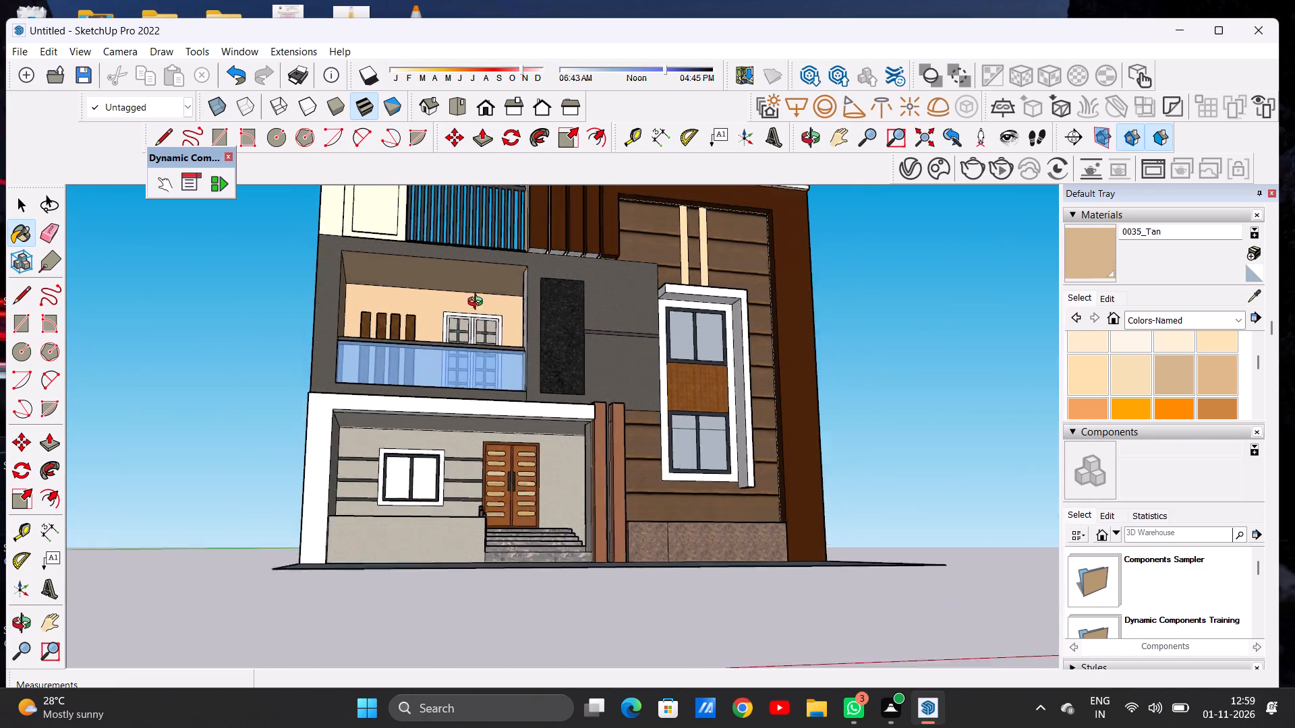
middle_drag(478, 303, 561, 439)
scroll(542, 365, up, 5)
click(534, 352)
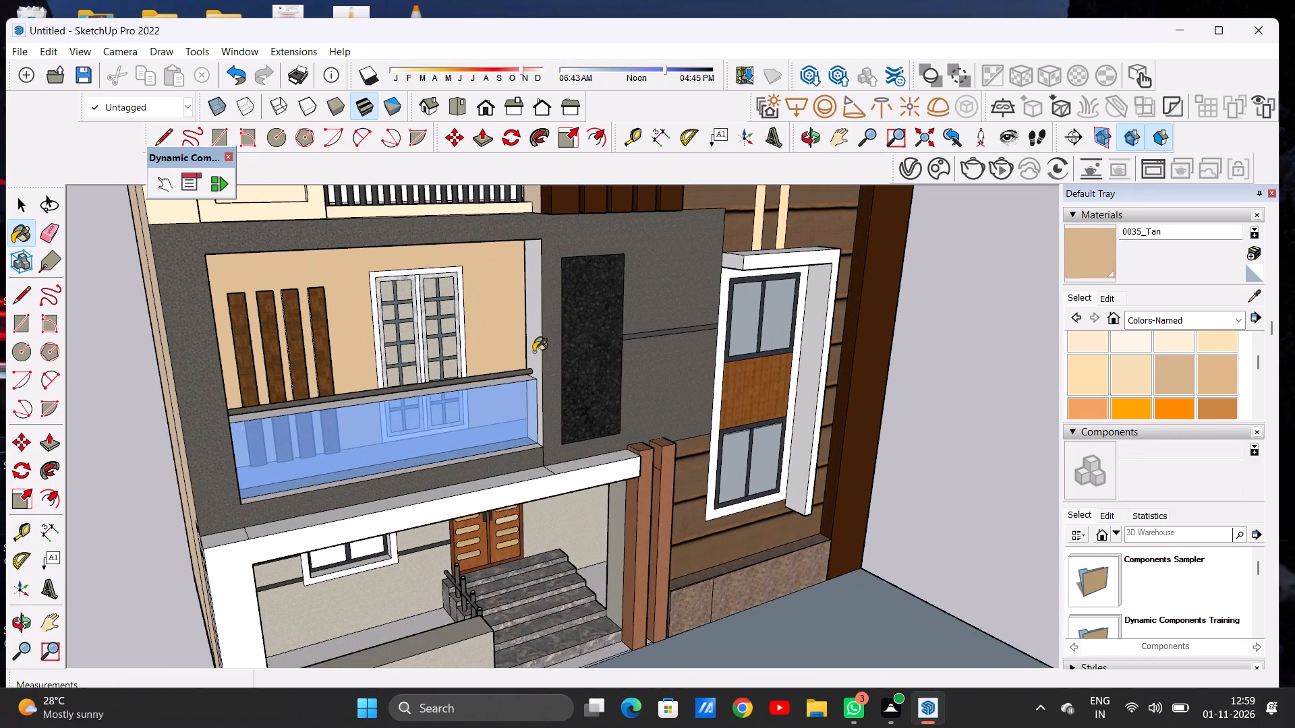
Try to paint two more inner faces around the balcony's door-side end with 0035_Tan.
scroll(479, 333, down, 5)
middle_drag(442, 326, 506, 324)
scroll(463, 322, up, 3)
scroll(465, 319, down, 1)
scroll(465, 319, up, 2)
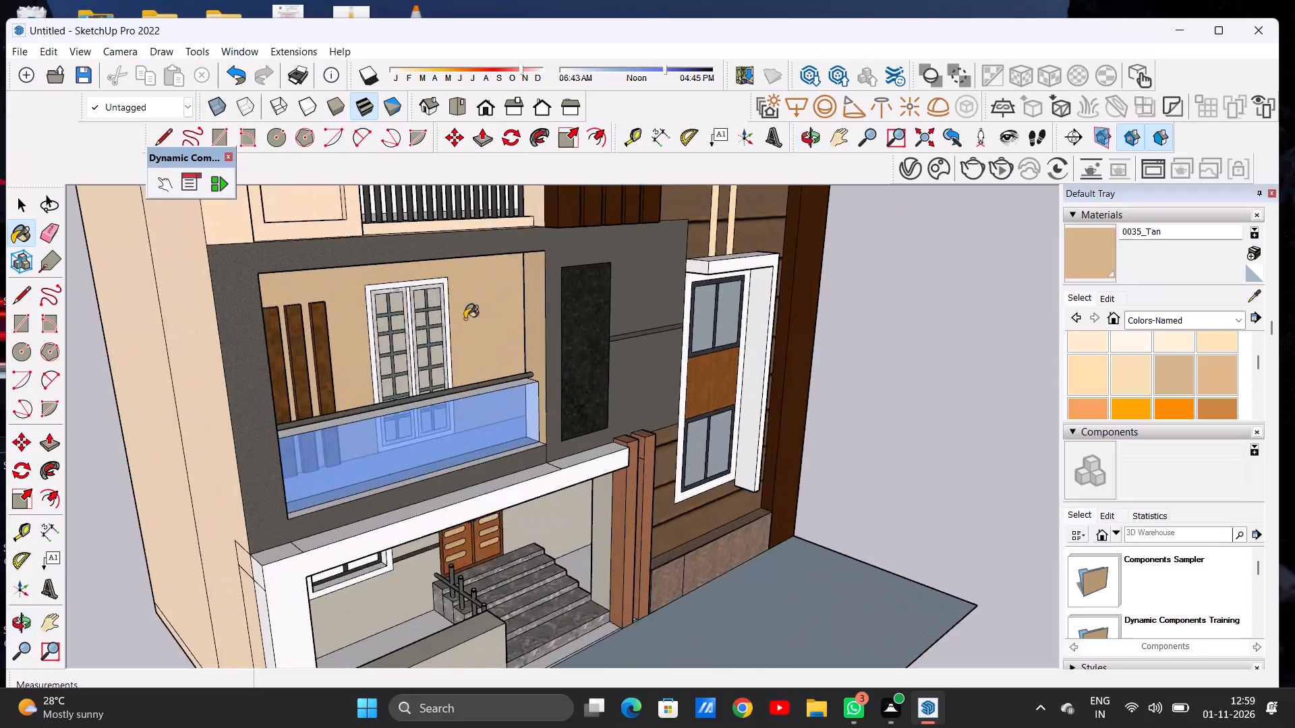
scroll(465, 319, up, 8)
middle_drag(459, 303, 609, 291)
scroll(688, 295, up, 6)
click(686, 295)
click(936, 339)
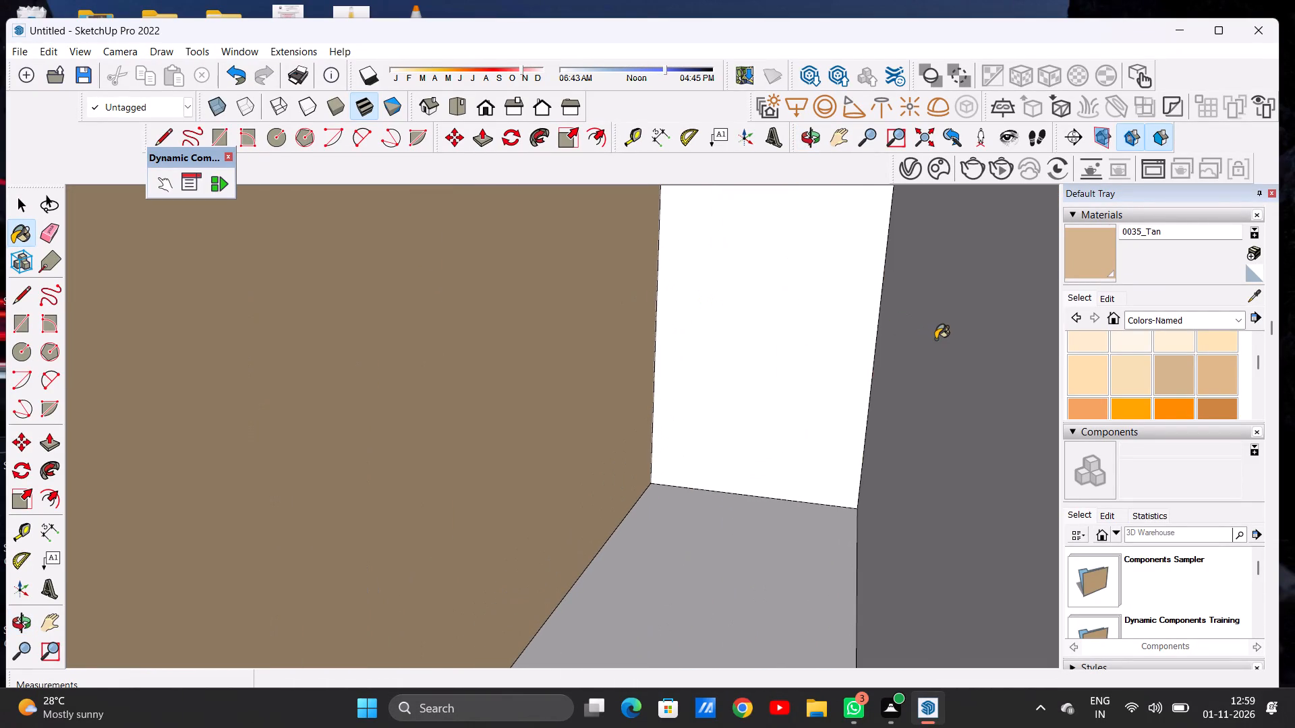
Apply 0035_Tan to the balcony ceiling once more.
middle_drag(793, 355, 577, 334)
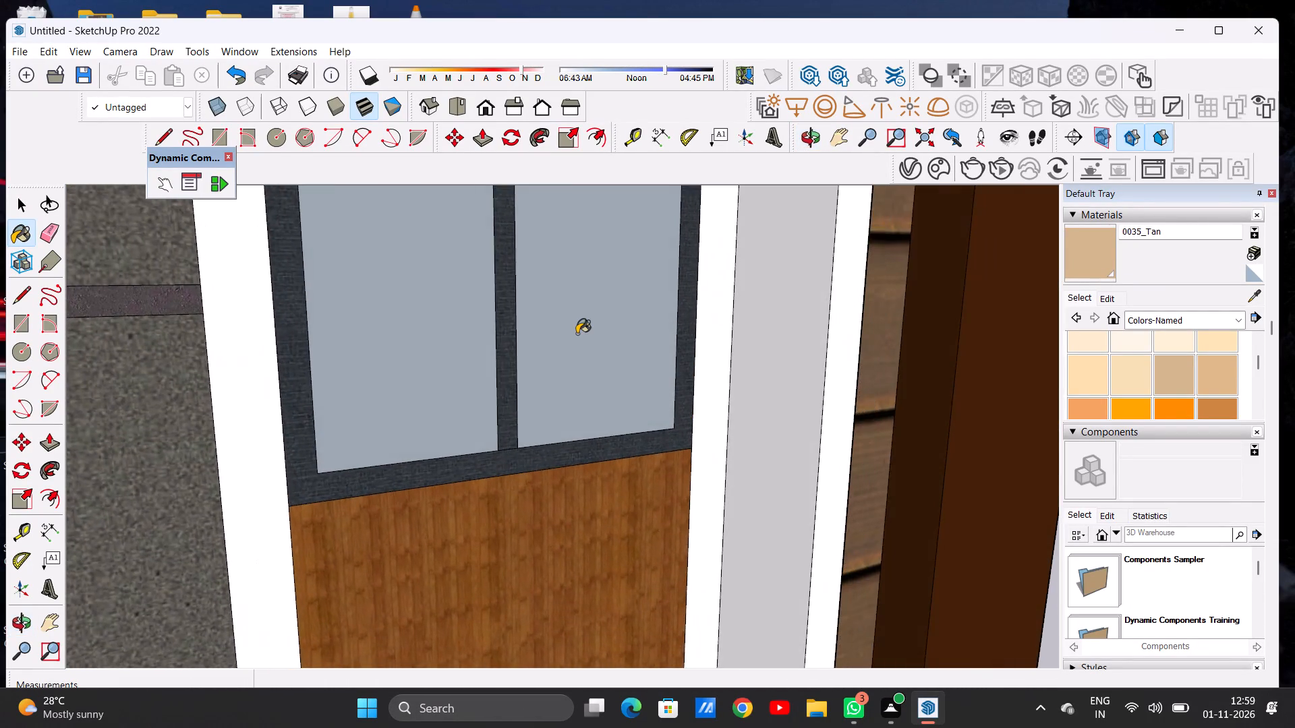
scroll(577, 334, down, 5)
scroll(622, 349, down, 20)
scroll(622, 349, down, 2)
middle_drag(600, 330, 494, 315)
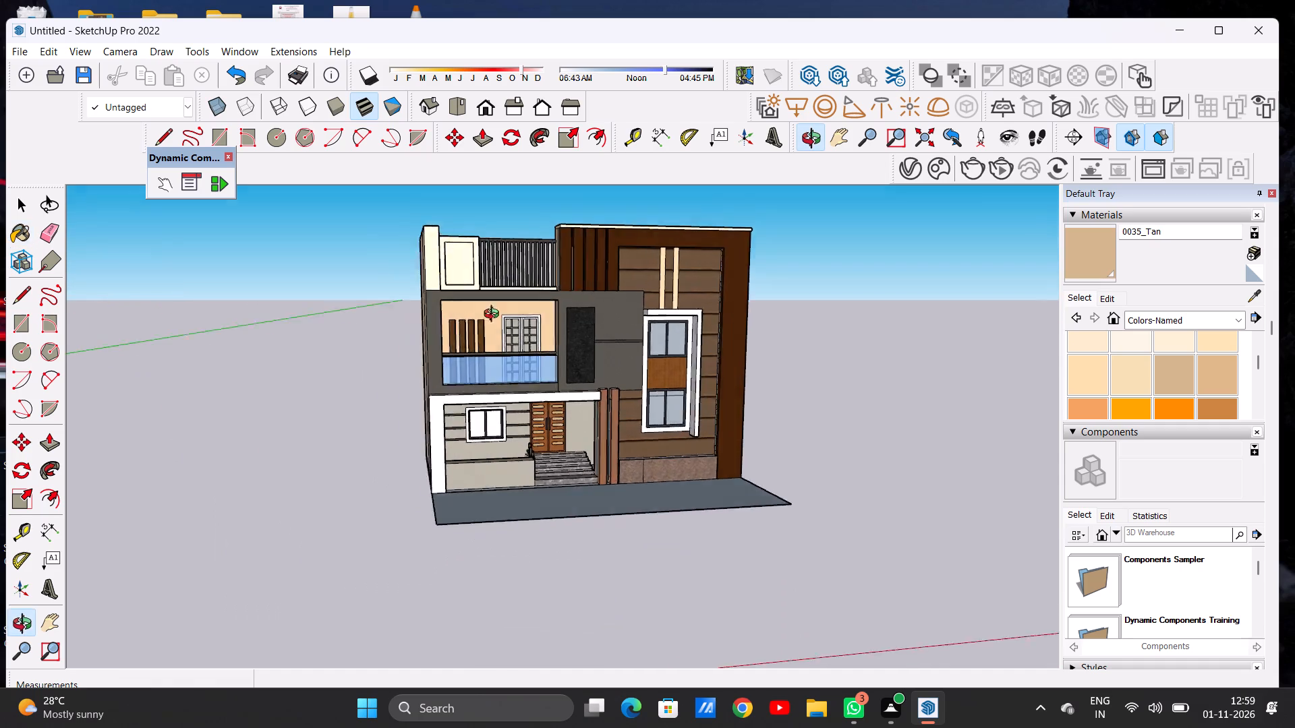
middle_drag(494, 315, 406, 335)
scroll(501, 308, up, 5)
scroll(502, 307, down, 1)
scroll(502, 307, up, 8)
middle_drag(517, 342, 544, 264)
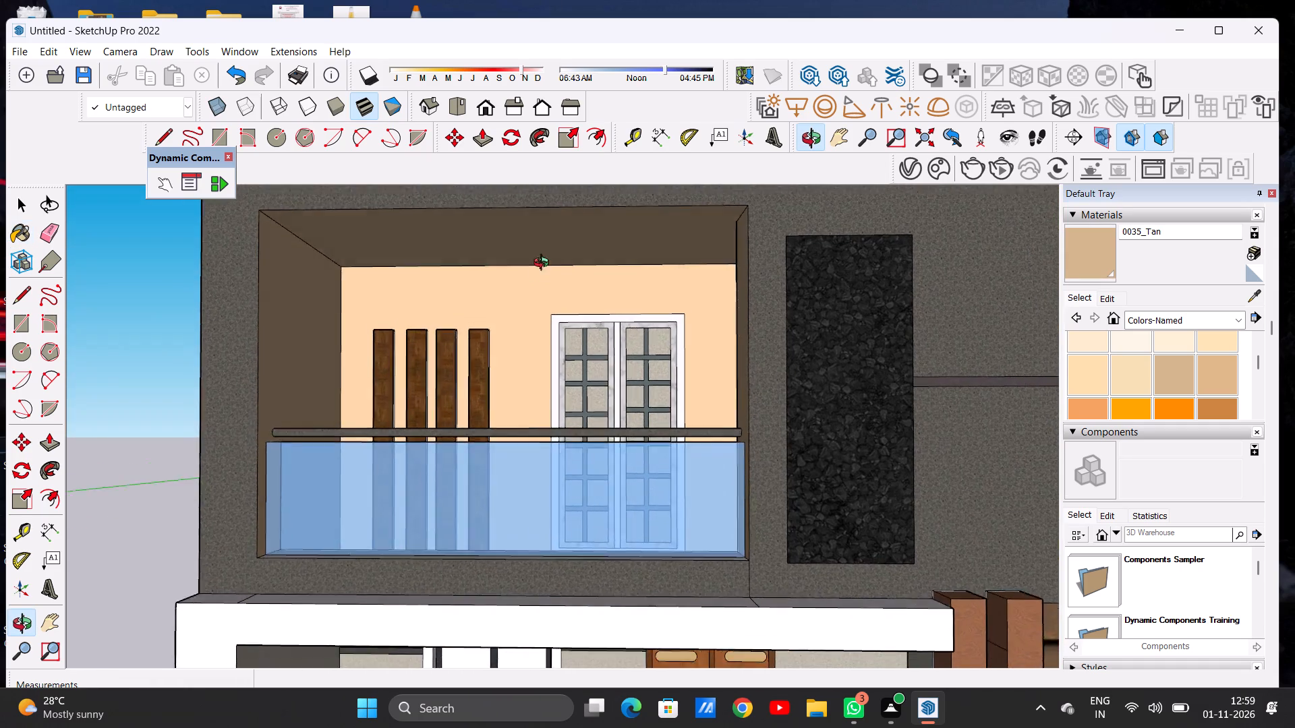
middle_drag(544, 264, 548, 237)
click(549, 233)
Review the tan balcony recess and the entire front facade from above, below and both sides.
scroll(561, 284, down, 6)
middle_drag(548, 301, 415, 369)
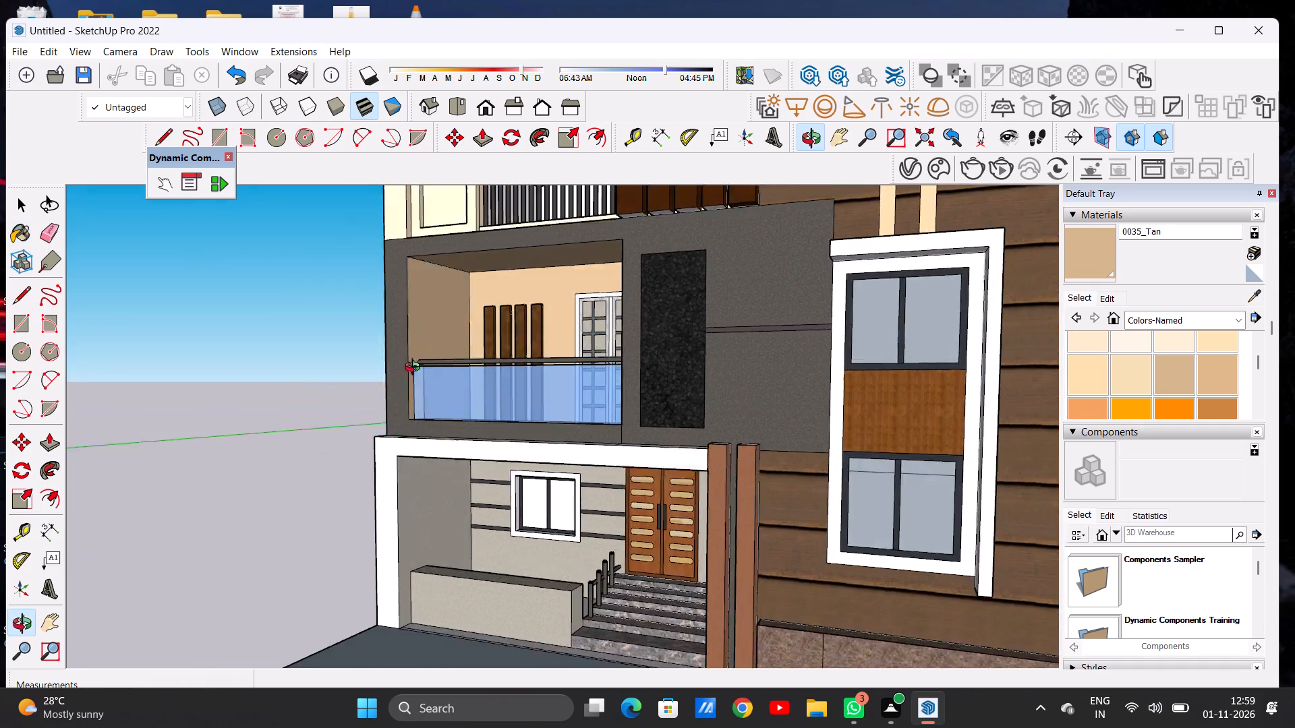
middle_drag(415, 369, 548, 427)
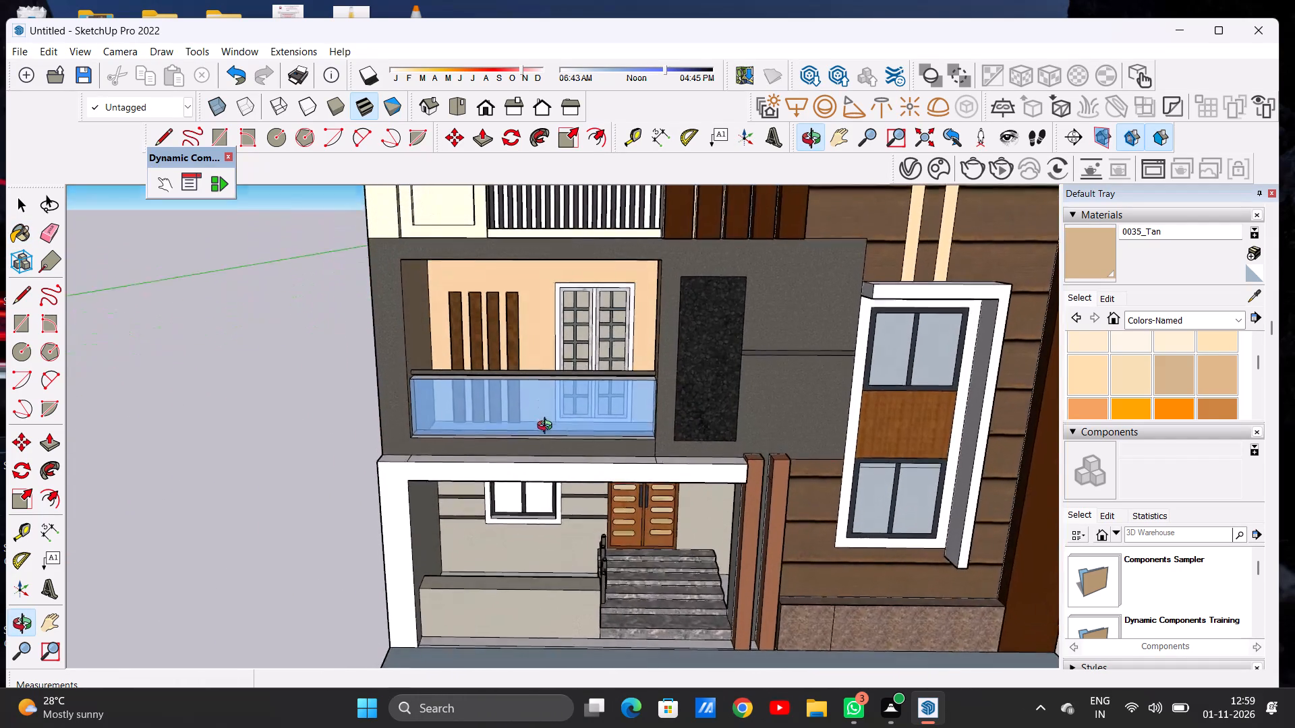
middle_drag(548, 427, 548, 429)
scroll(547, 388, down, 8)
middle_drag(560, 422, 569, 511)
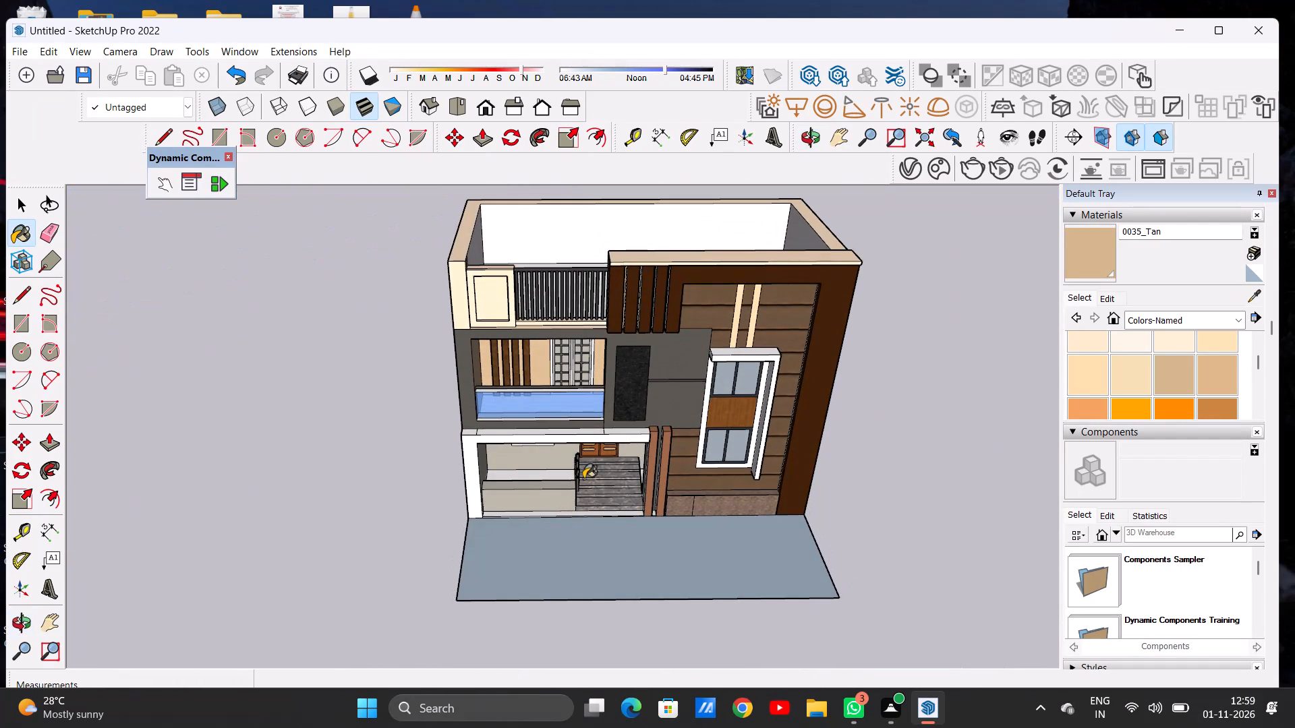
scroll(583, 477, up, 5)
scroll(525, 439, down, 1)
scroll(525, 439, up, 1)
scroll(525, 439, down, 6)
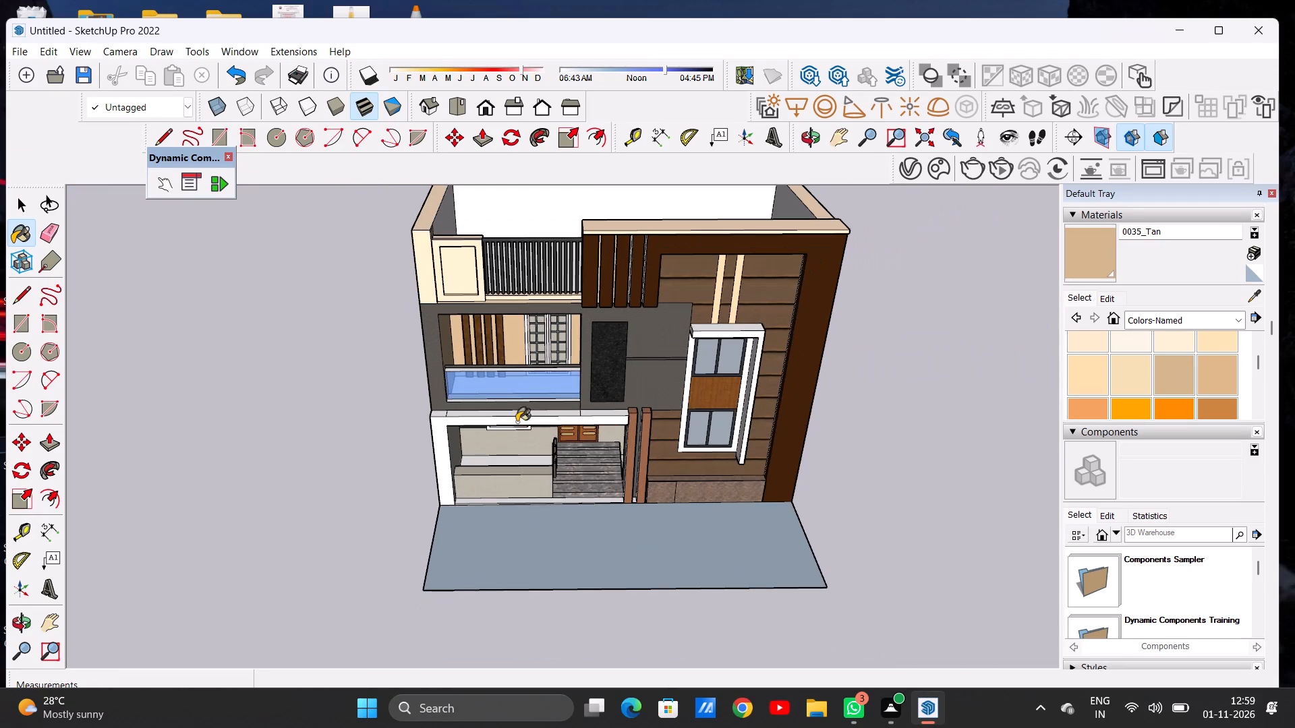
middle_drag(500, 391, 484, 277)
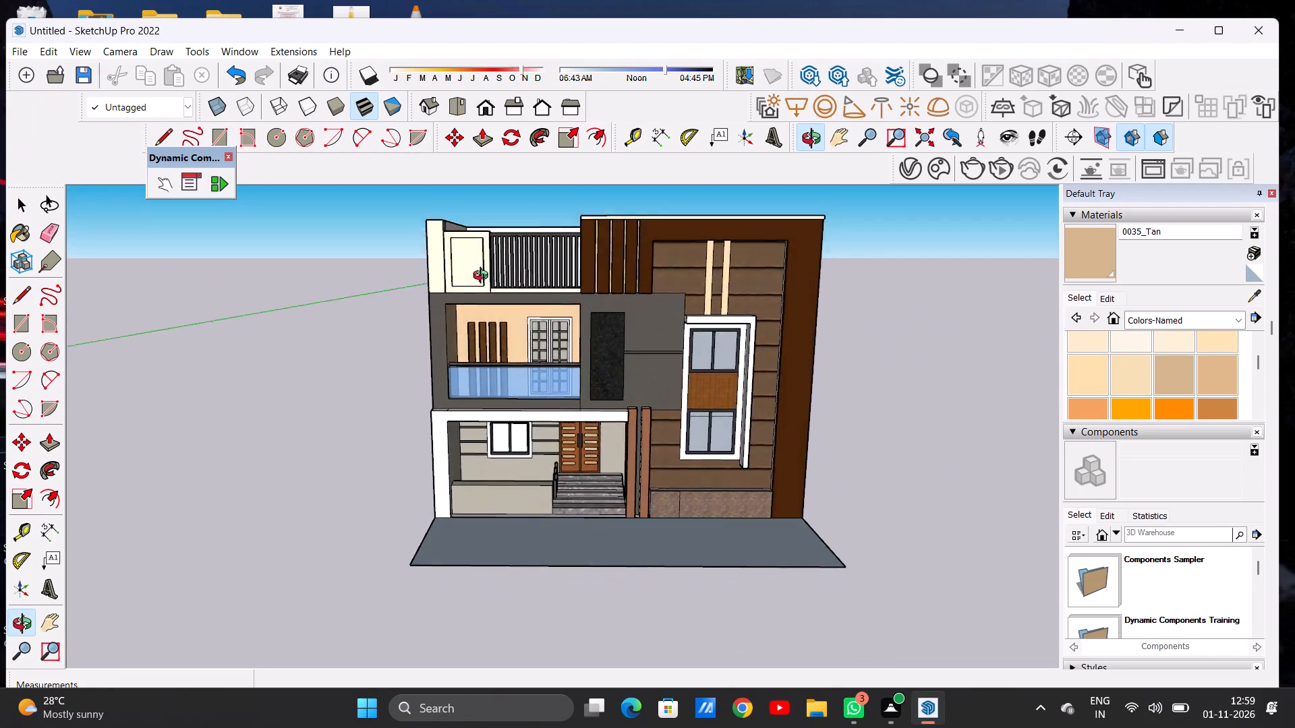
middle_drag(484, 277, 569, 315)
middle_drag(476, 297, 434, 270)
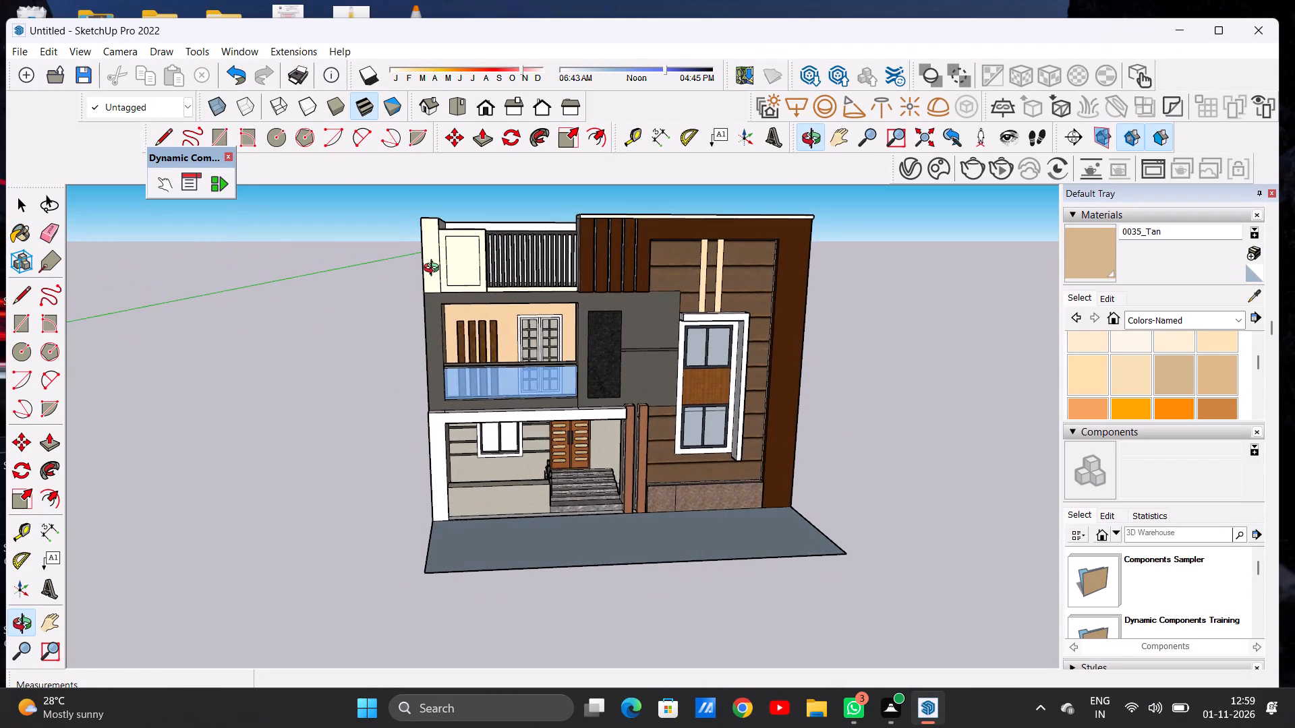
middle_drag(434, 270, 412, 272)
scroll(490, 384, down, 4)
scroll(517, 365, up, 3)
scroll(517, 365, down, 1)
scroll(517, 365, up, 3)
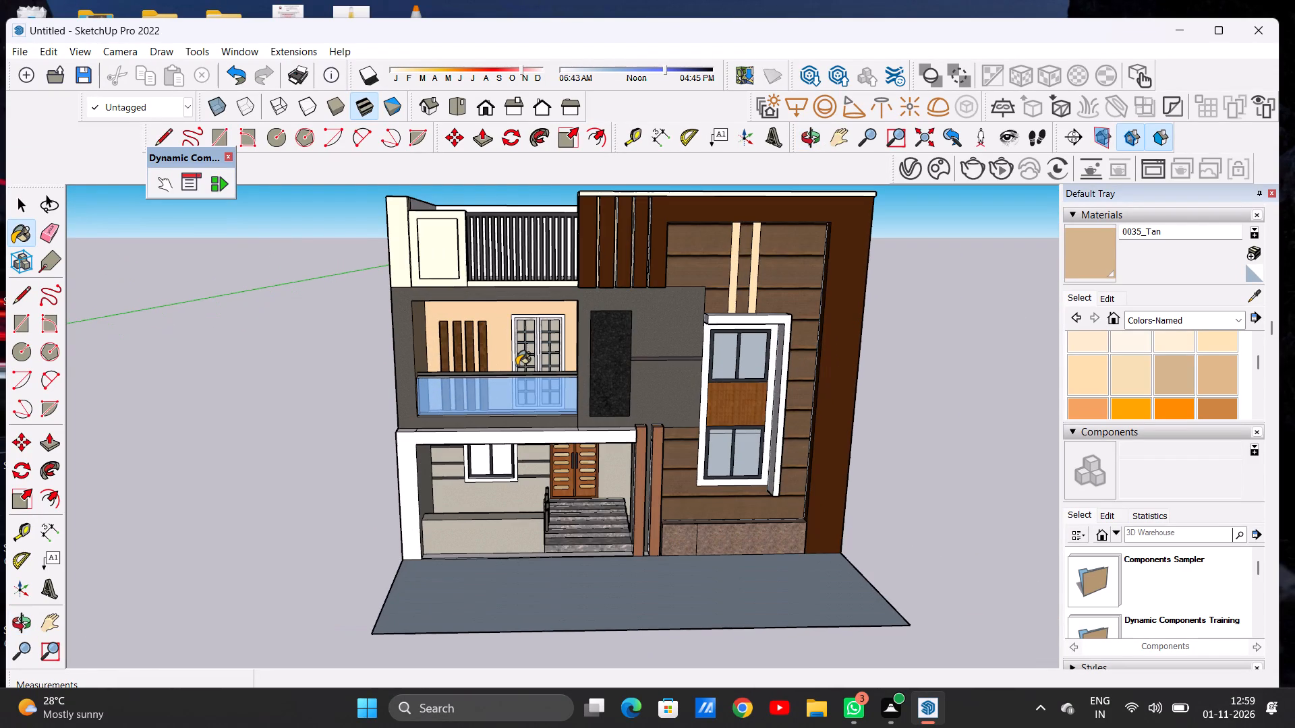
key(space)
scroll(423, 384, down, 1)
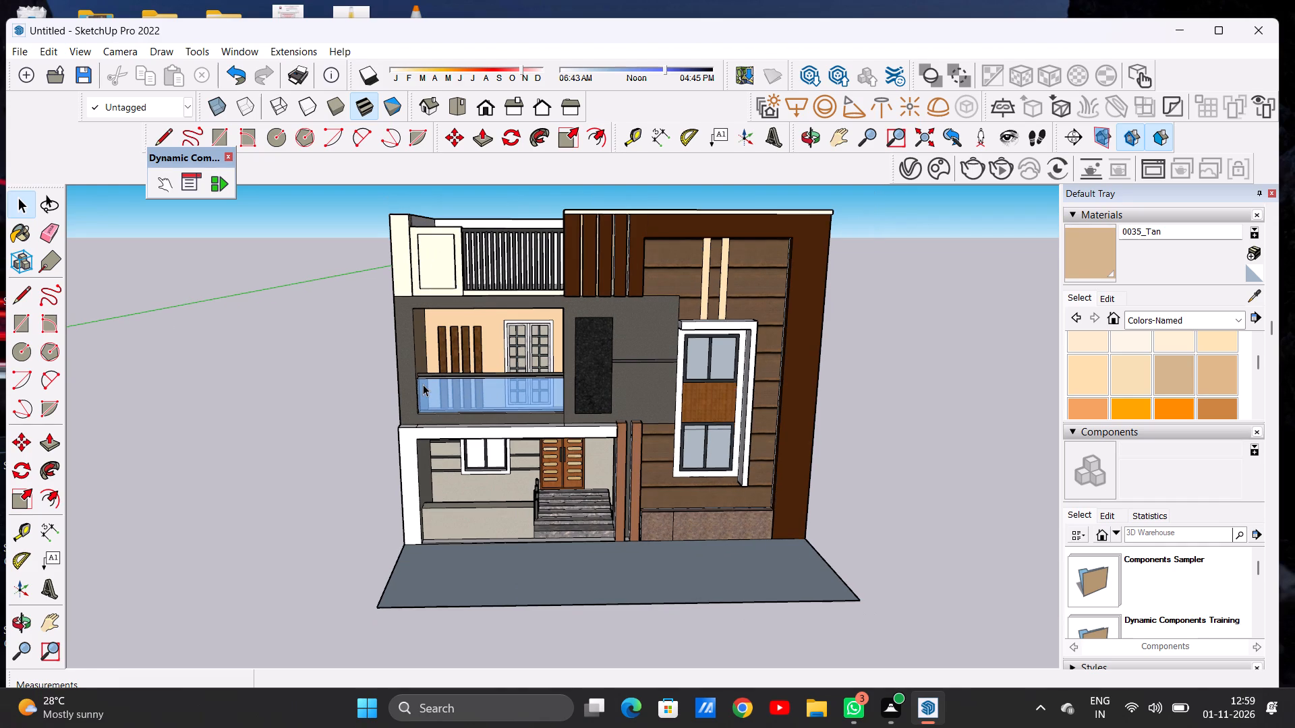
scroll(446, 395, down, 4)
middle_drag(450, 394, 472, 394)
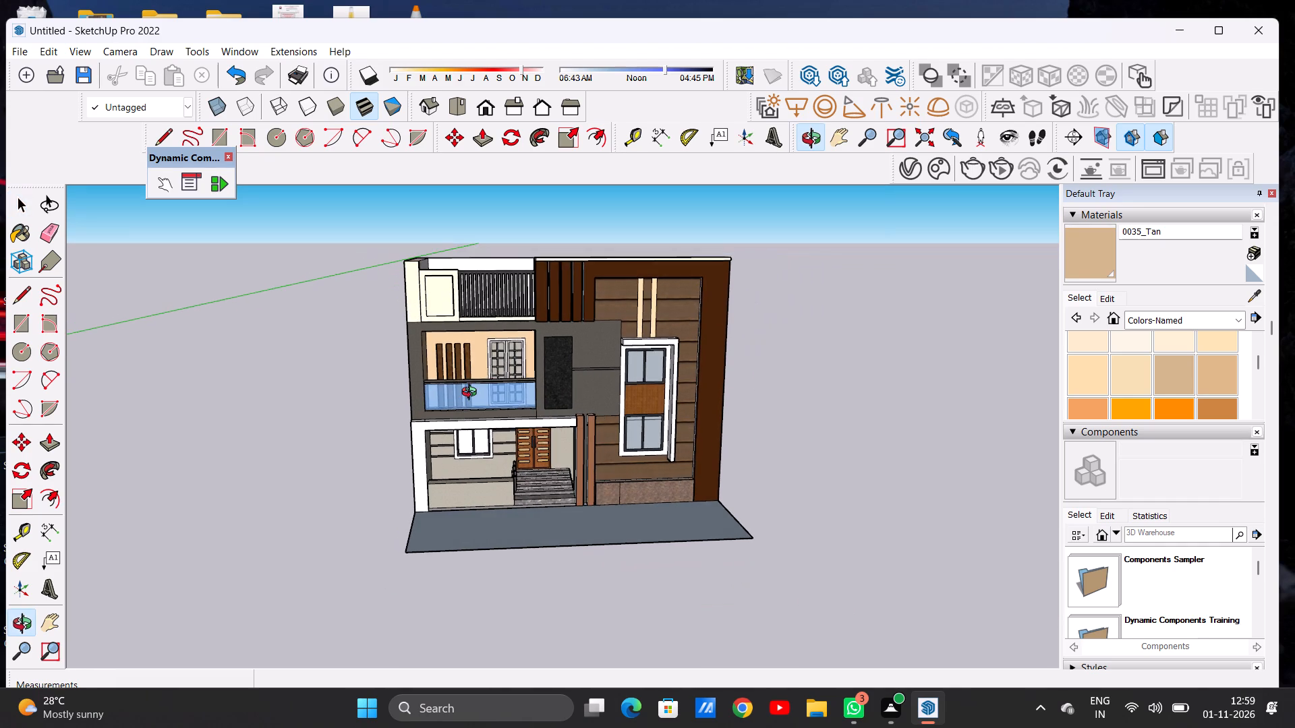
middle_drag(472, 394, 468, 390)
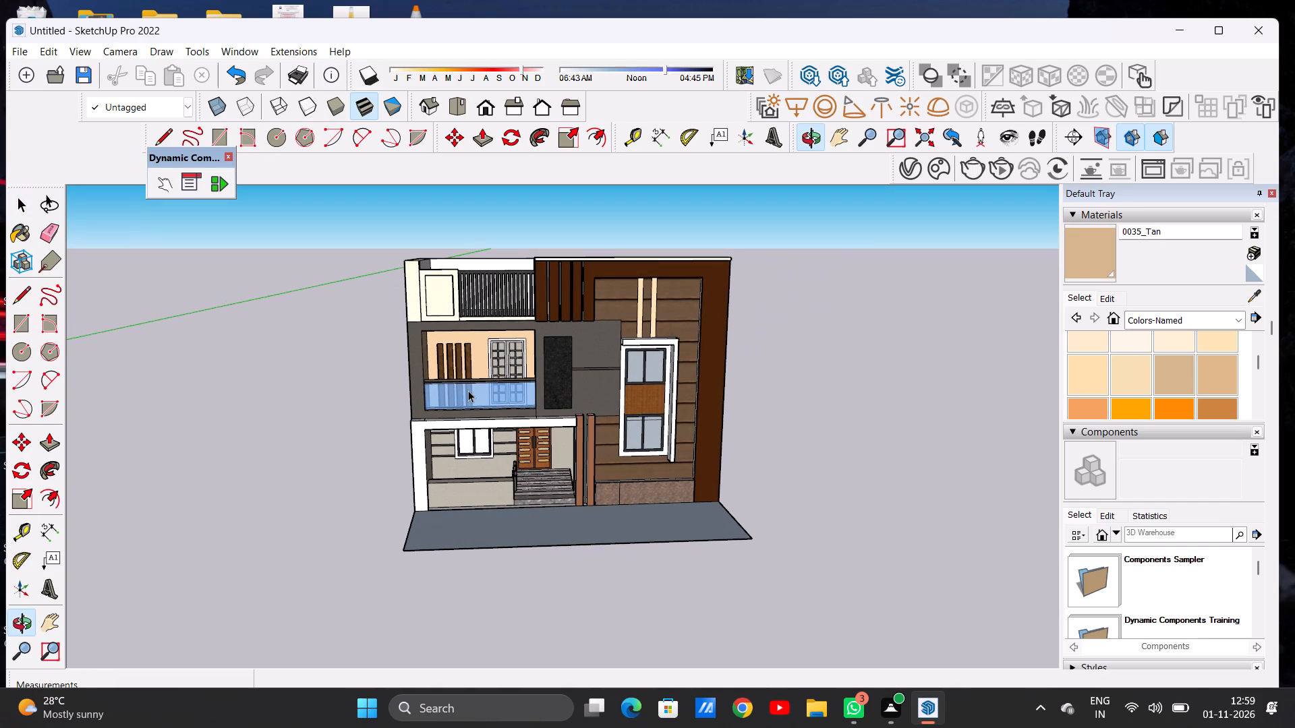
scroll(628, 359, up, 2)
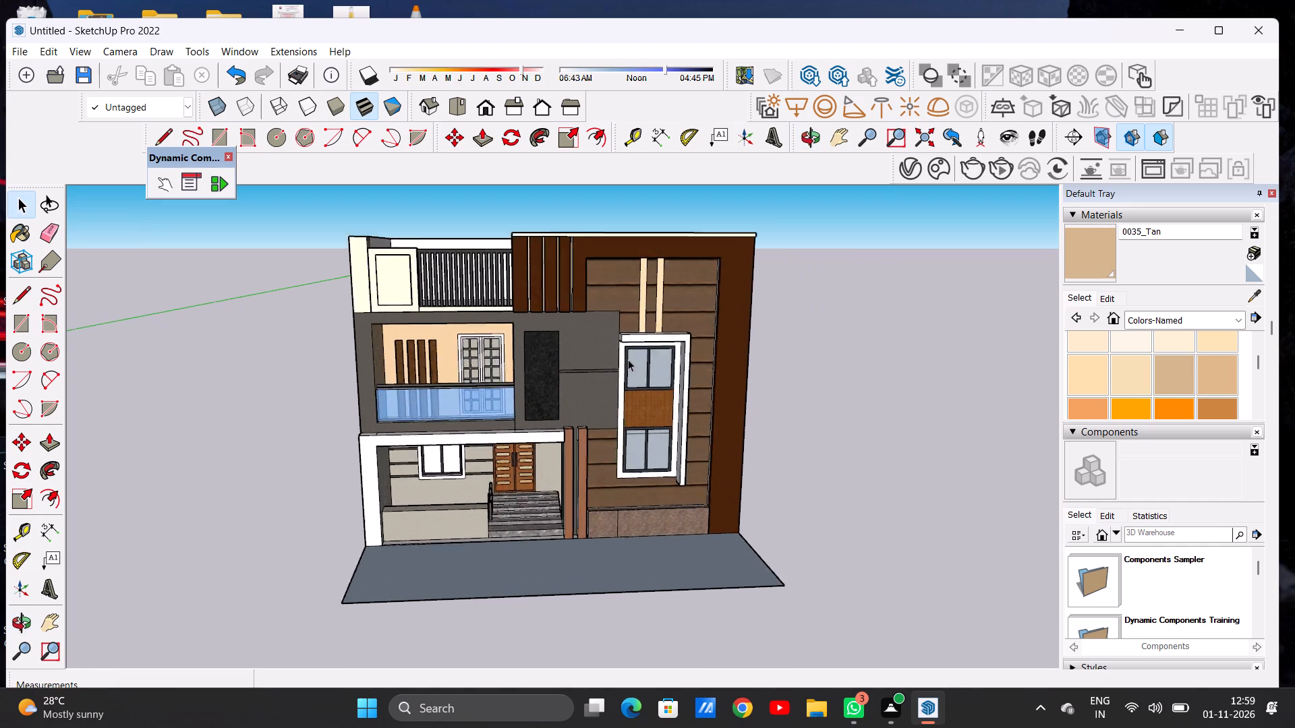
Extend the free end of the tall window's white top bar outward over the dark grey wall with Push/Pull.
scroll(628, 359, up, 4)
middle_drag(646, 355, 382, 373)
scroll(382, 373, up, 1)
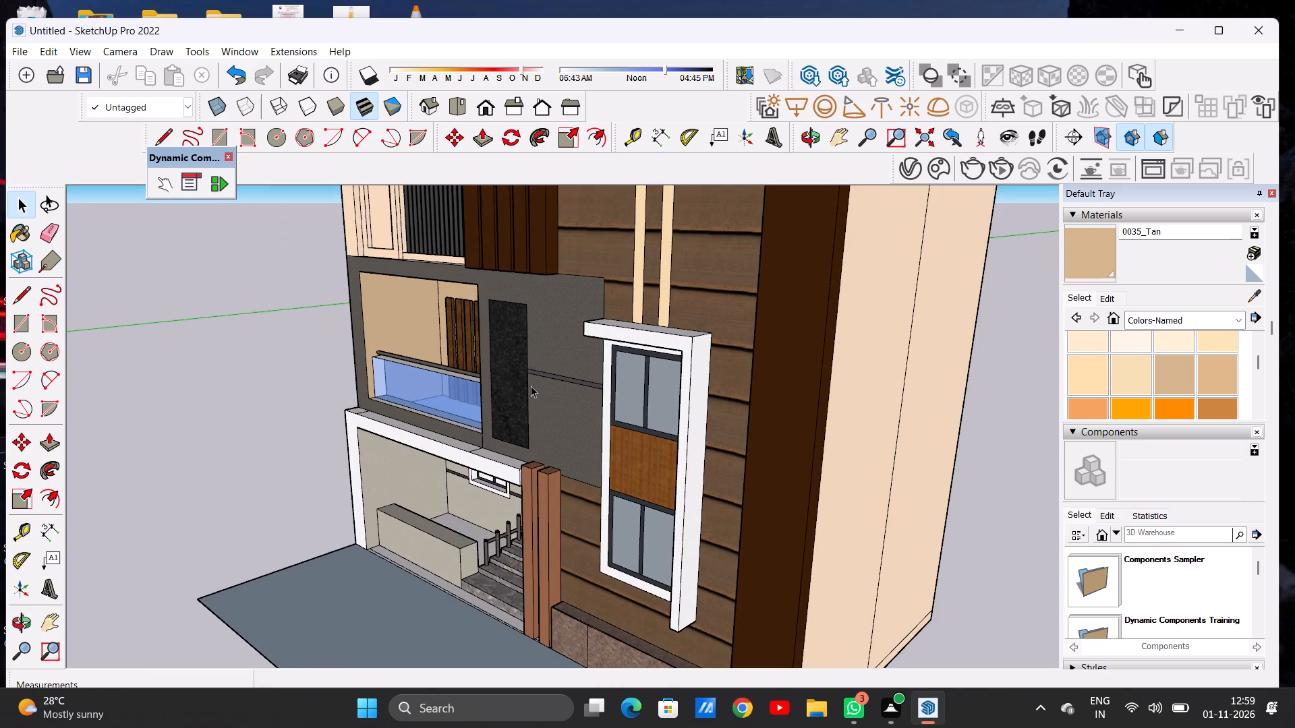
scroll(585, 355, down, 6)
middle_drag(590, 349, 788, 349)
middle_drag(618, 353, 792, 355)
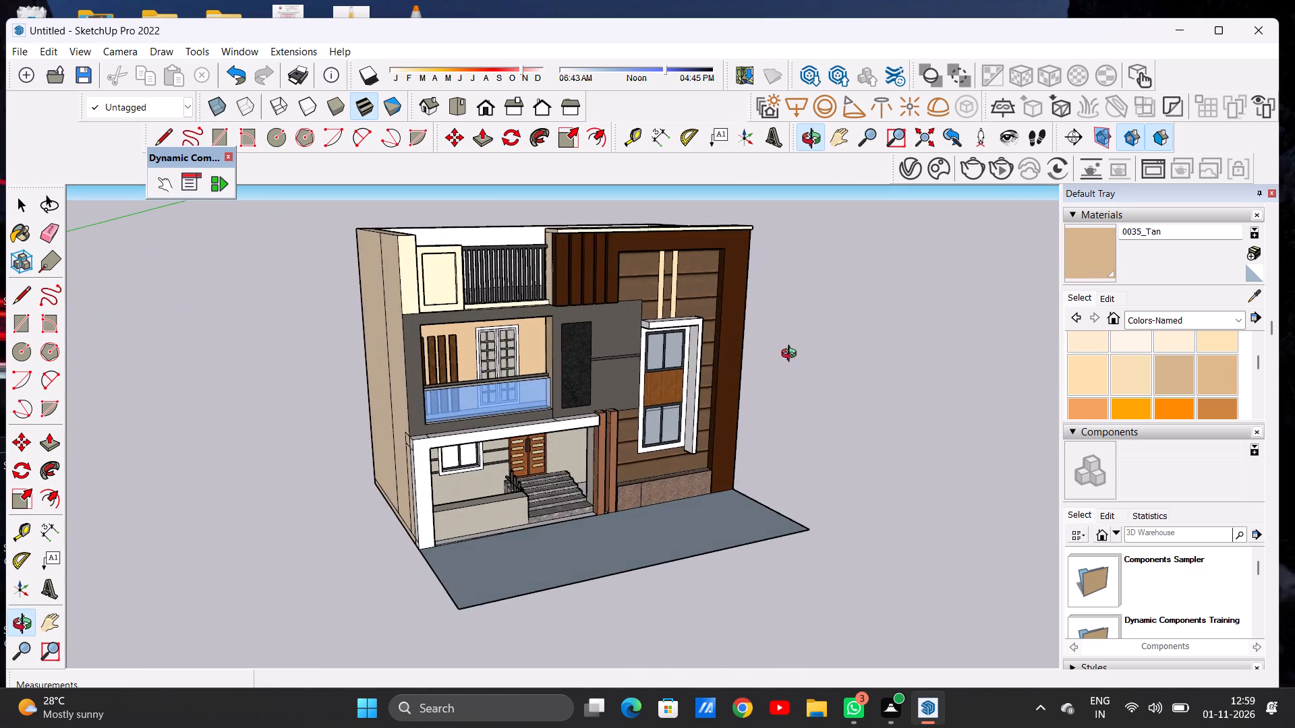
middle_drag(792, 355, 795, 353)
scroll(643, 303, up, 3)
scroll(643, 303, down, 1)
scroll(643, 306, up, 8)
key(p)
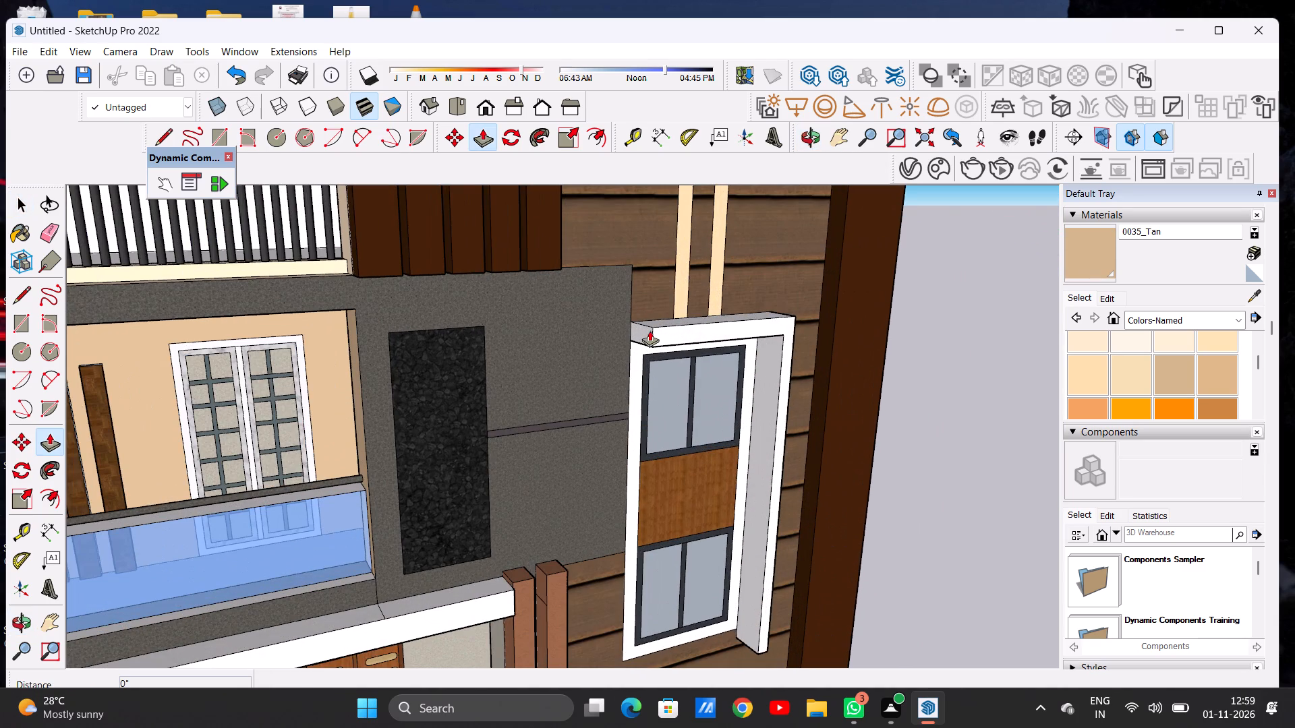
scroll(657, 304, up, 7)
click(637, 349)
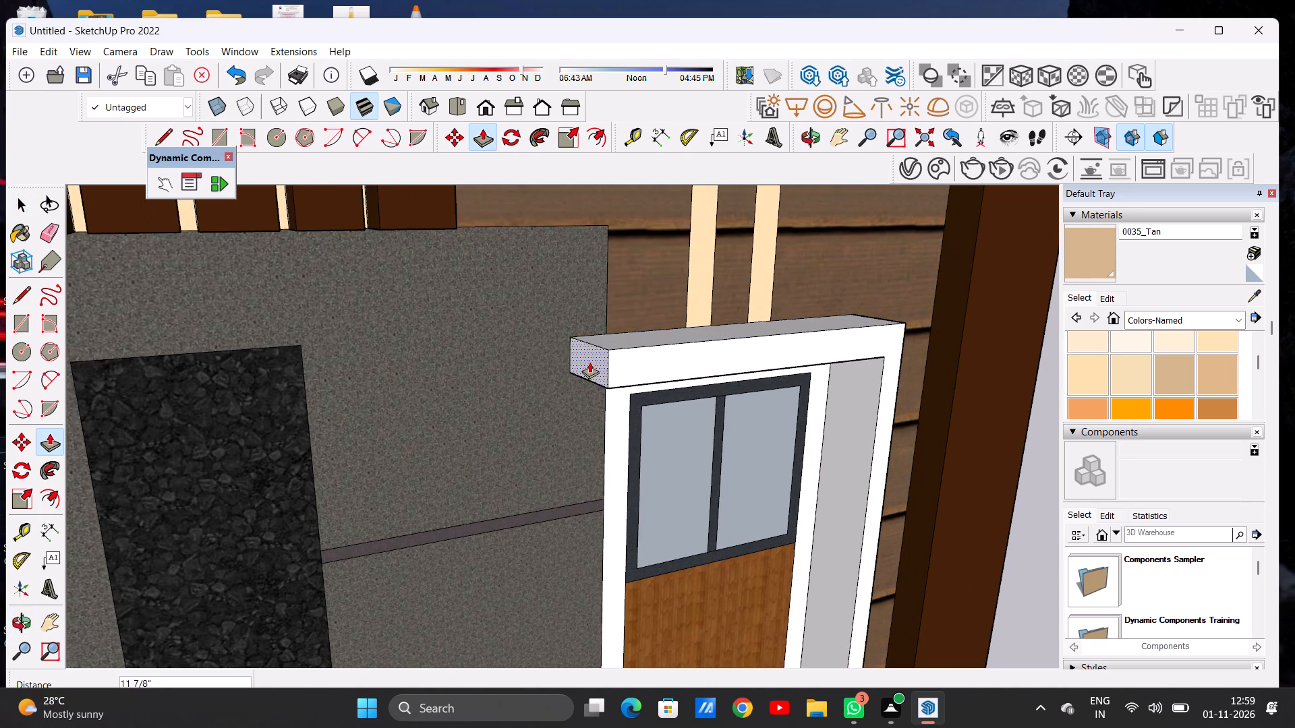
click(541, 375)
key(space)
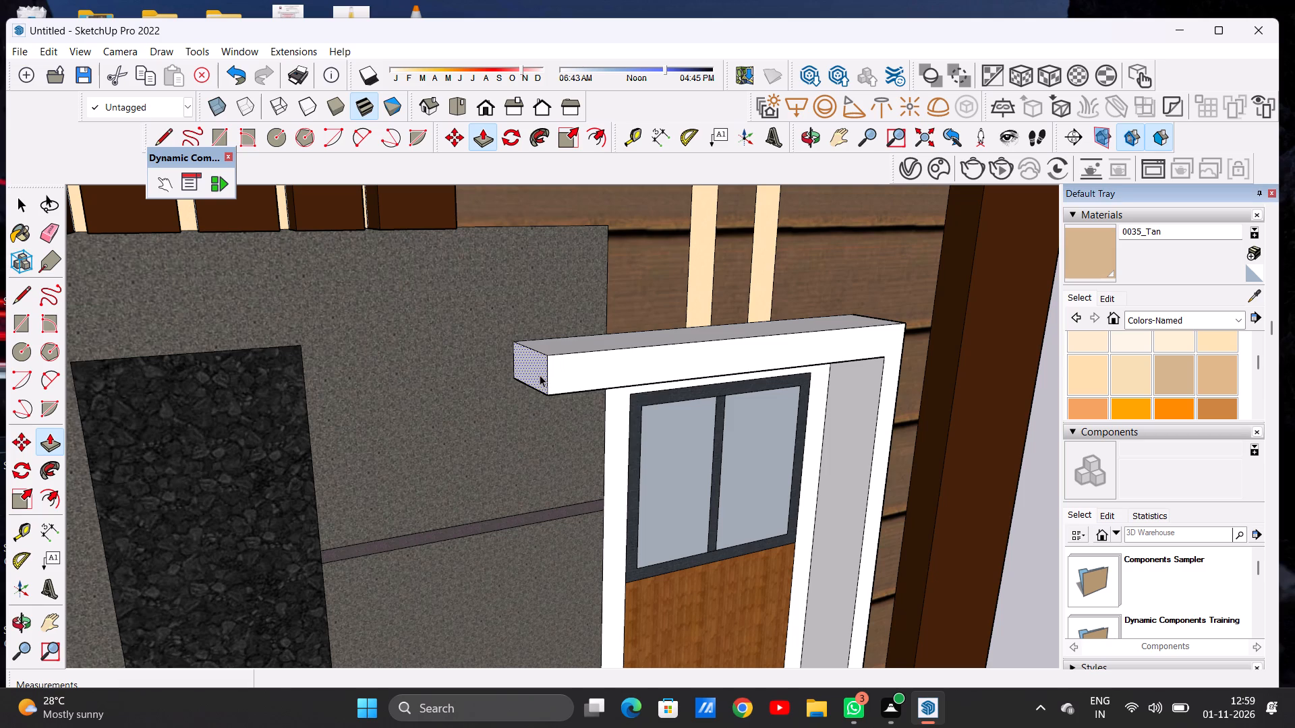
Review the extended white window frame and the whole front facade from several angles and distances.
scroll(544, 371, down, 6)
scroll(599, 315, down, 13)
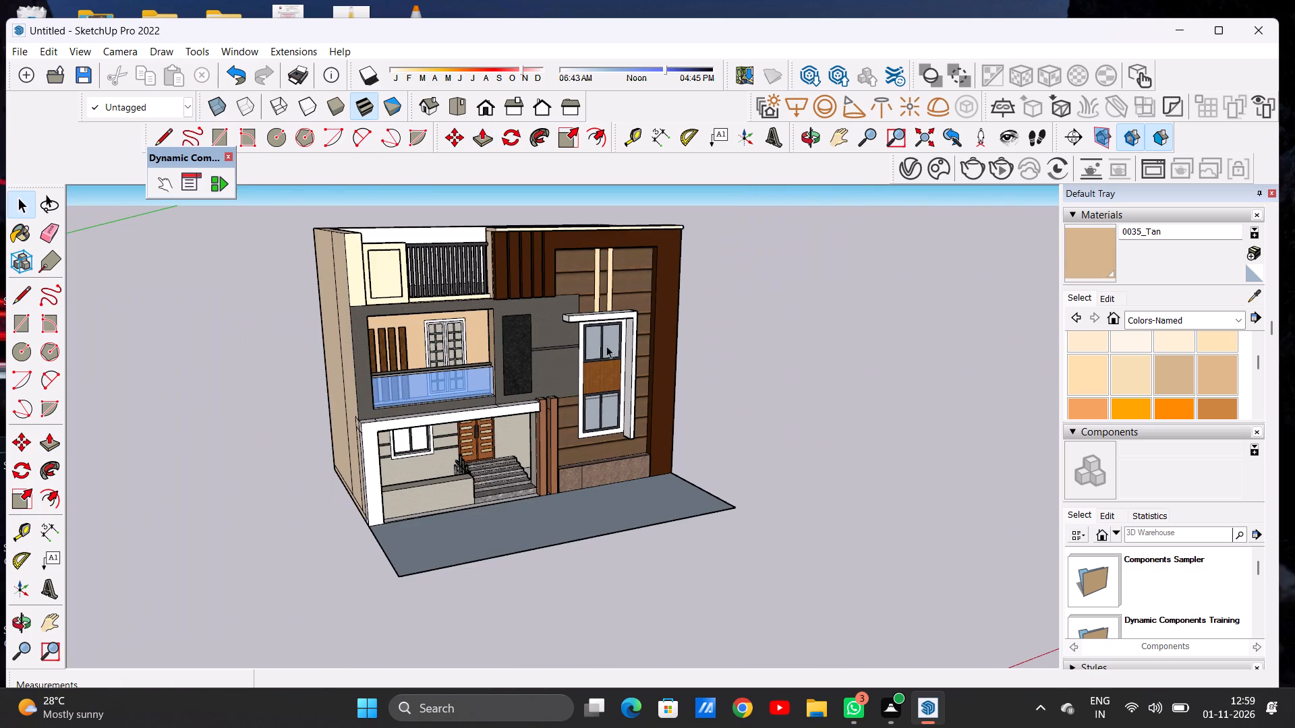
middle_drag(591, 334, 582, 309)
scroll(588, 326, up, 10)
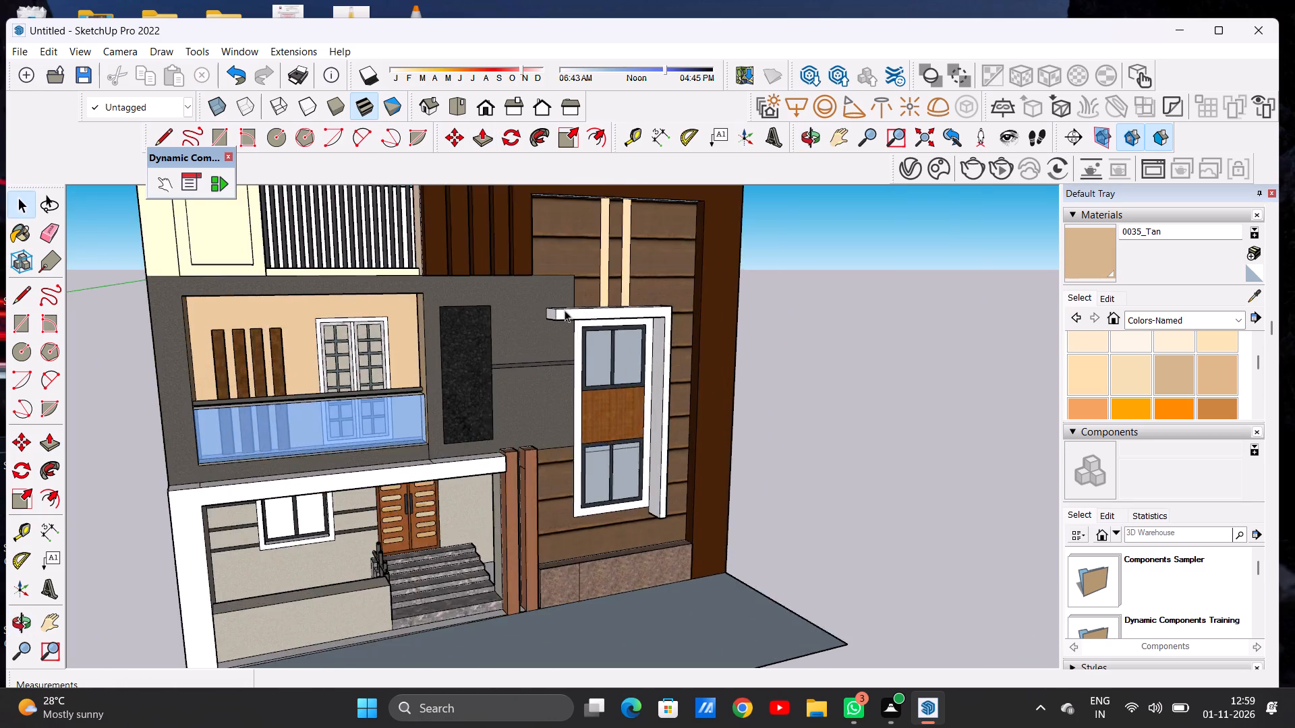
scroll(565, 310, up, 5)
middle_drag(589, 337, 530, 335)
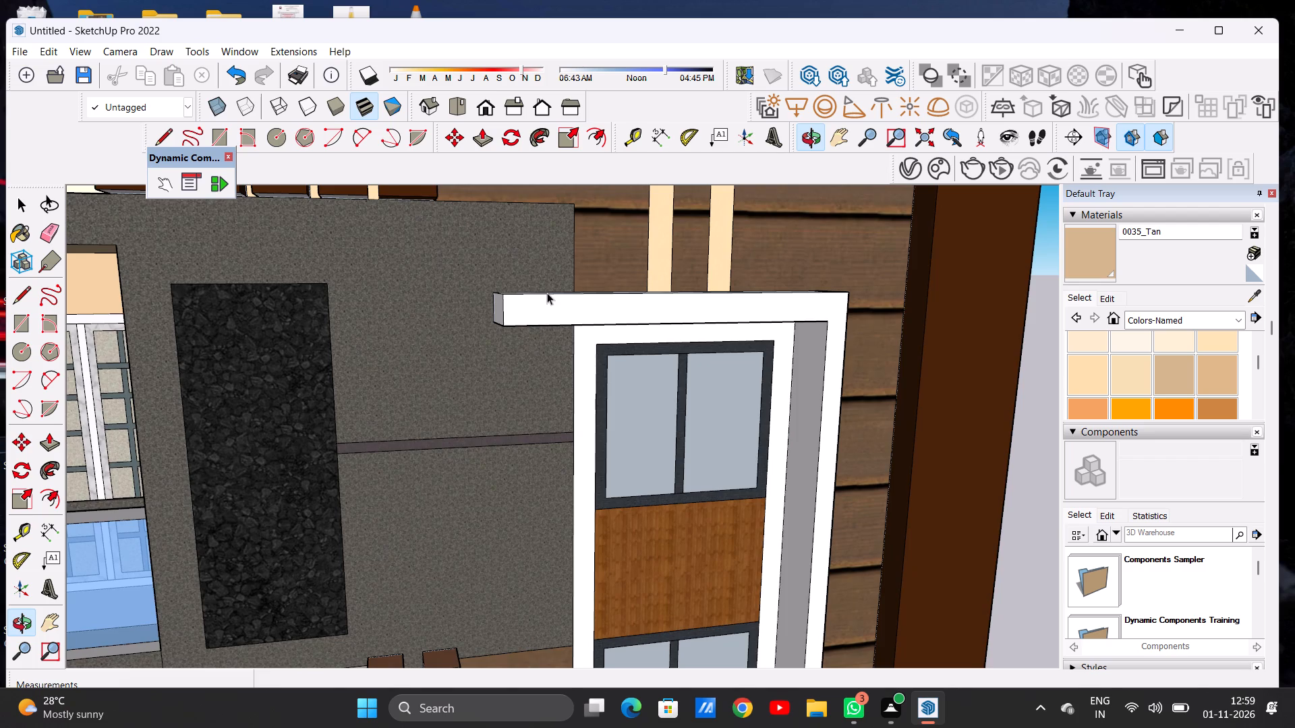
scroll(547, 293, down, 15)
middle_drag(594, 311, 522, 302)
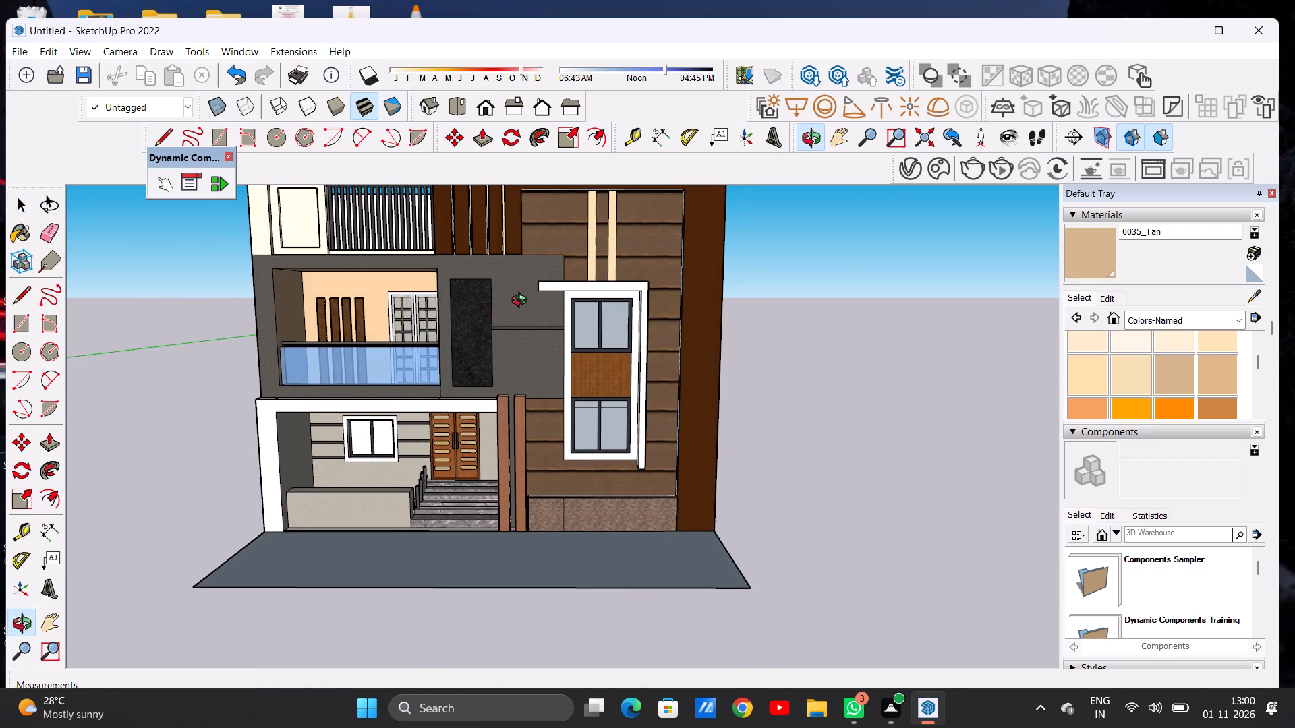
middle_drag(522, 302, 535, 308)
scroll(582, 430, down, 11)
middle_drag(571, 450, 571, 435)
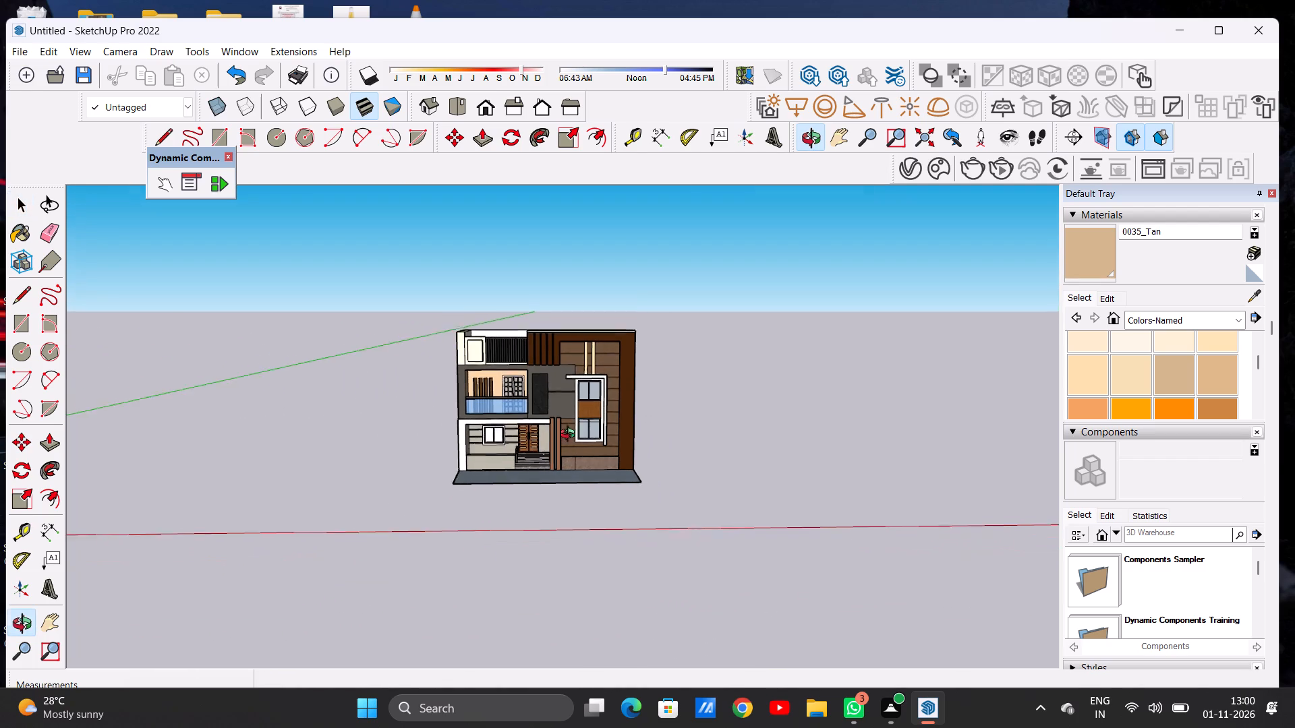
middle_drag(571, 435, 573, 429)
scroll(552, 431, up, 7)
scroll(546, 438, down, 1)
scroll(546, 439, up, 11)
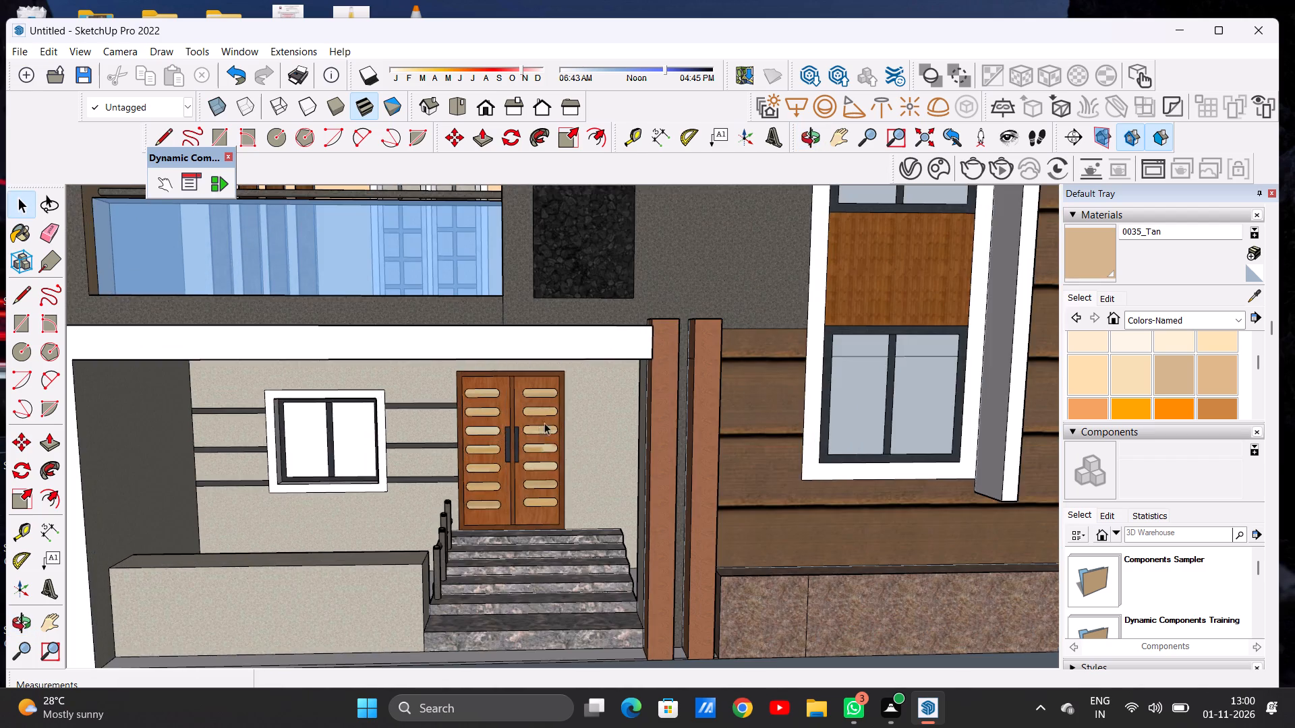
scroll(563, 404, down, 9)
middle_drag(511, 423, 525, 408)
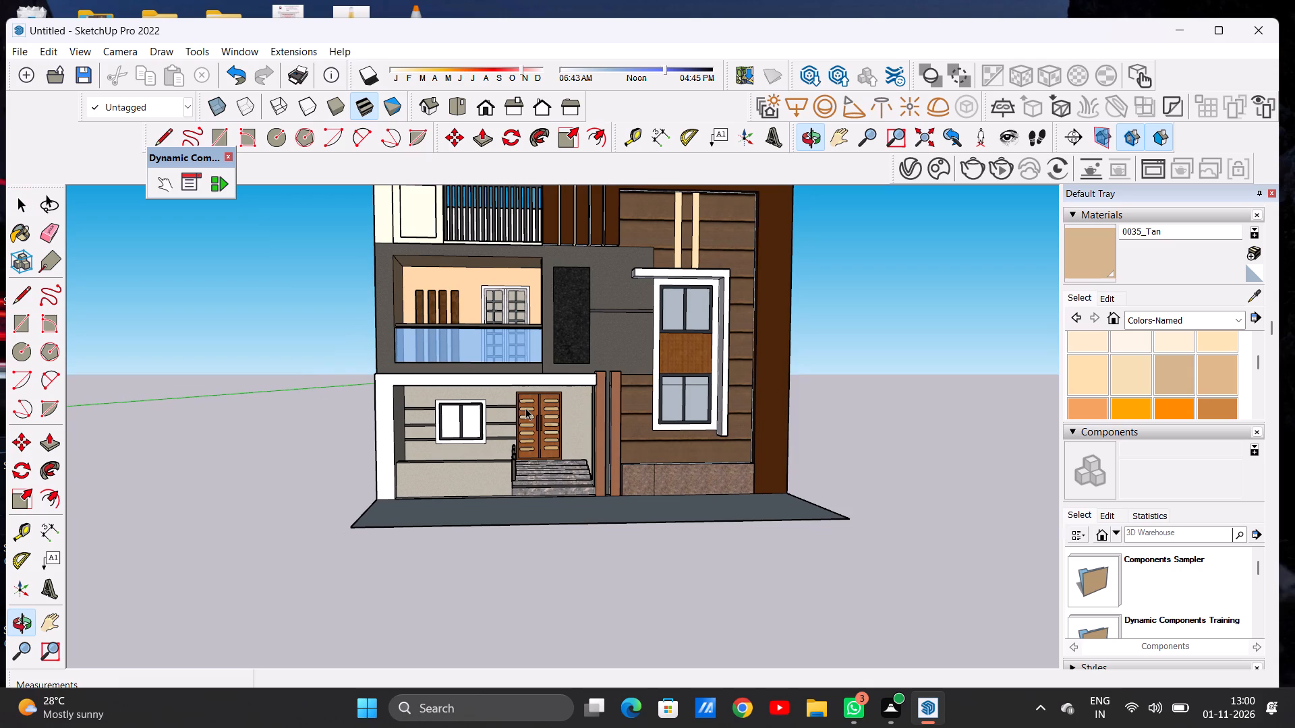
scroll(514, 409, down, 3)
scroll(515, 411, up, 1)
scroll(517, 413, down, 5)
scroll(482, 394, up, 1)
scroll(482, 394, down, 2)
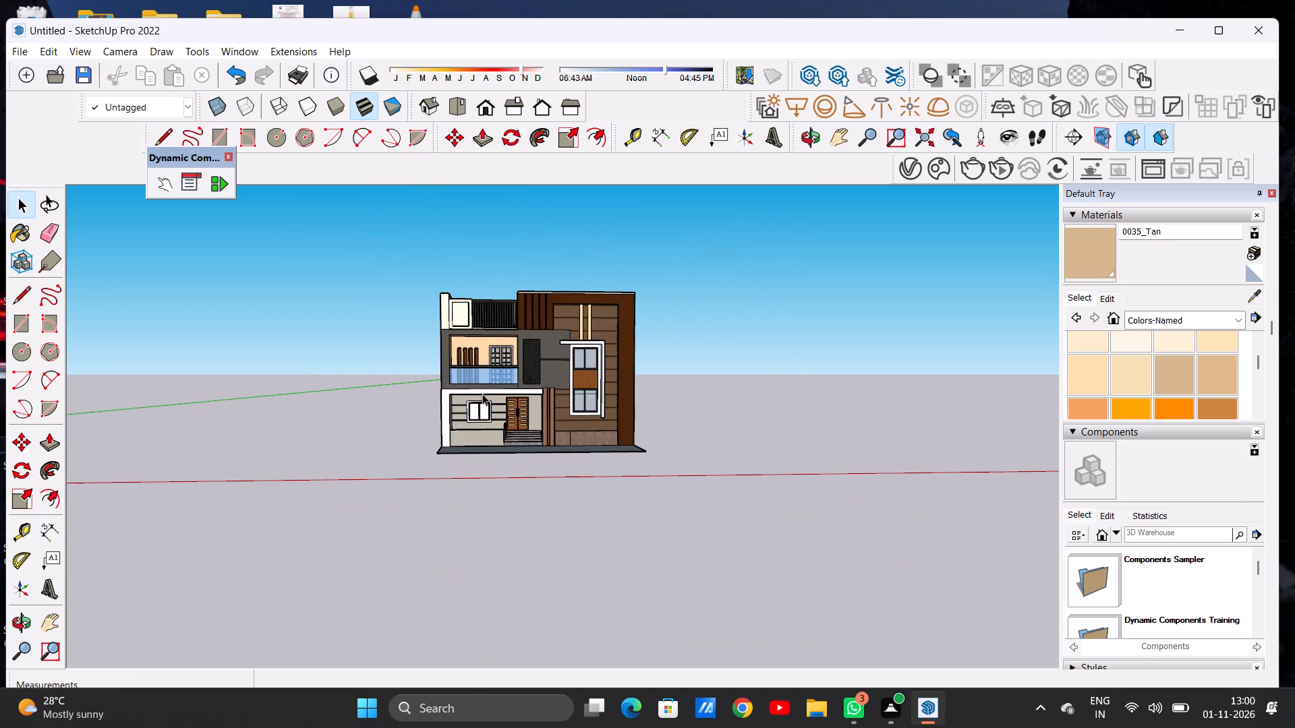
scroll(569, 379, up, 12)
scroll(577, 347, down, 4)
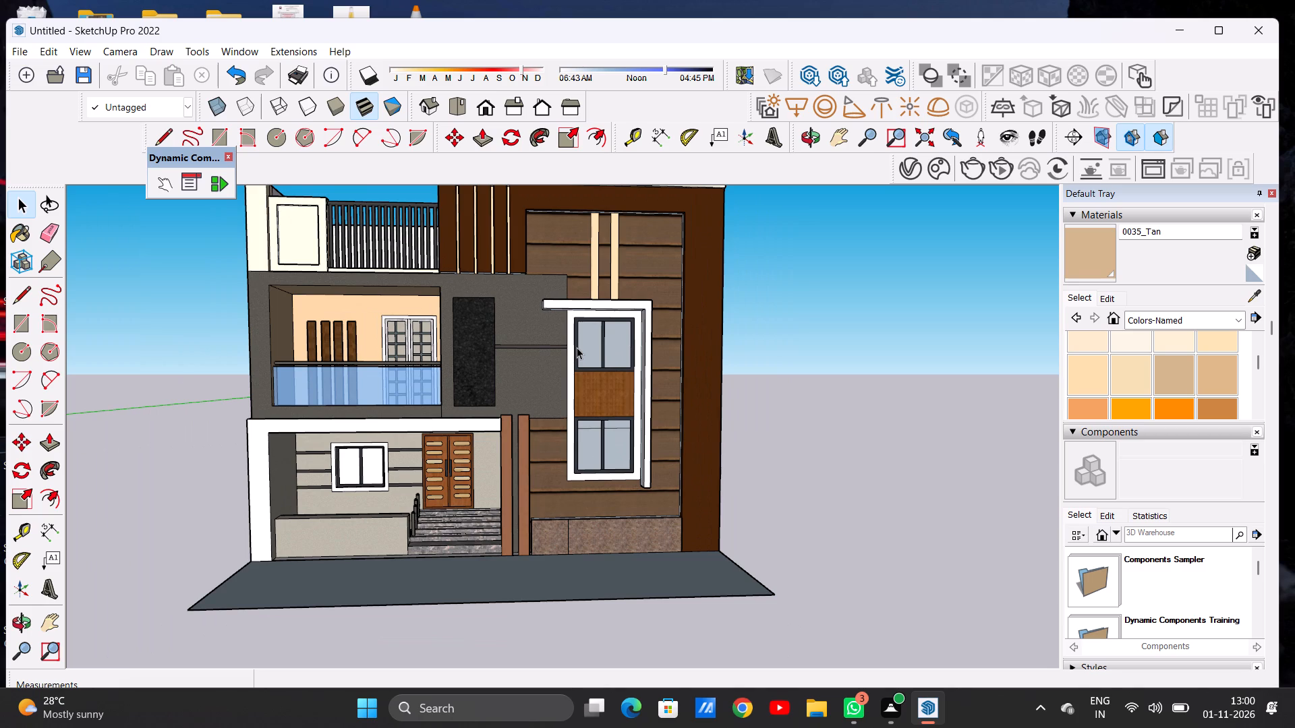
scroll(540, 401, down, 9)
scroll(490, 426, up, 7)
Paint both panes of the ground-floor porch window with Translucent Glass Gray from the Glass and Mirrors collection.
scroll(443, 448, up, 5)
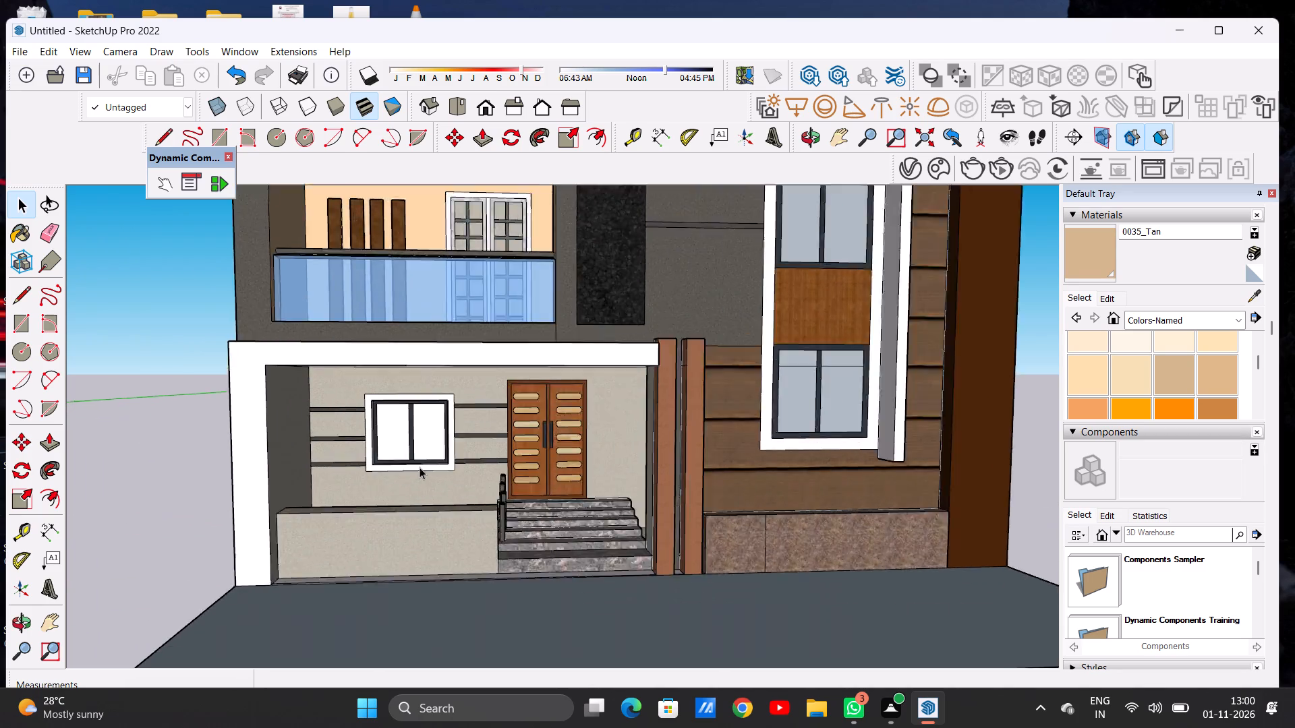
scroll(420, 467, up, 11)
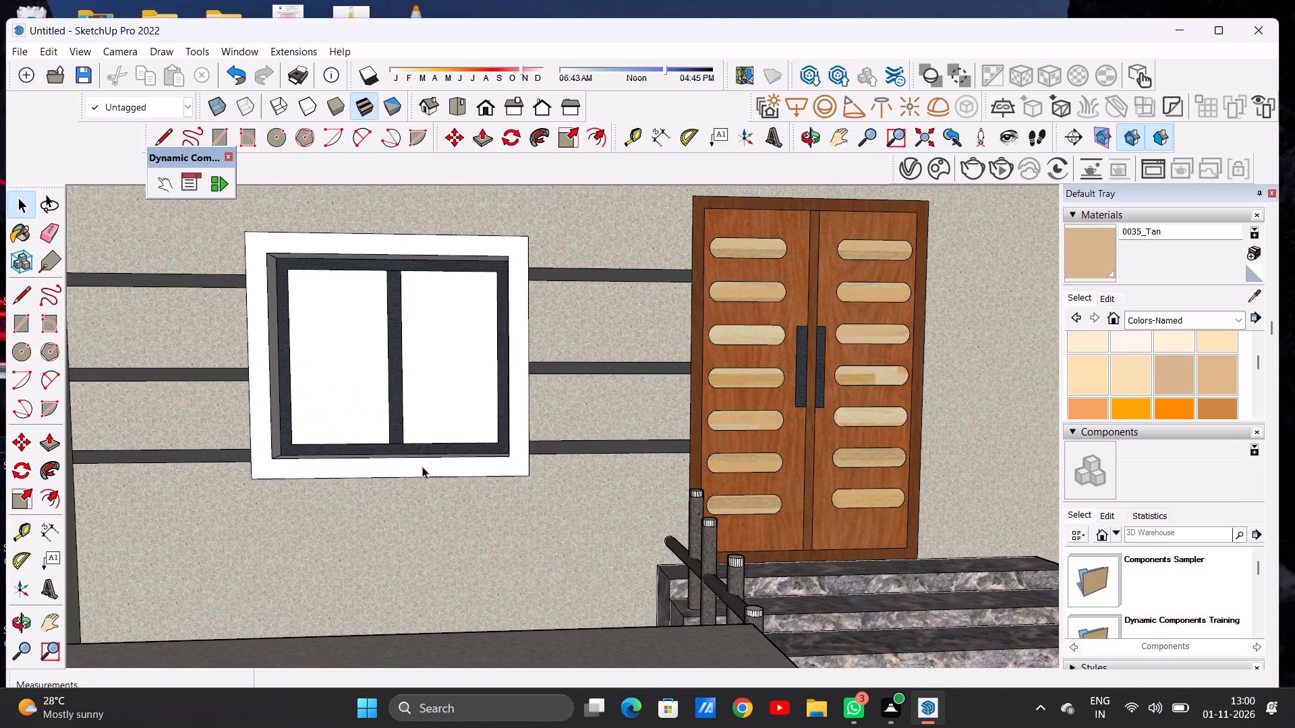
click(1139, 317)
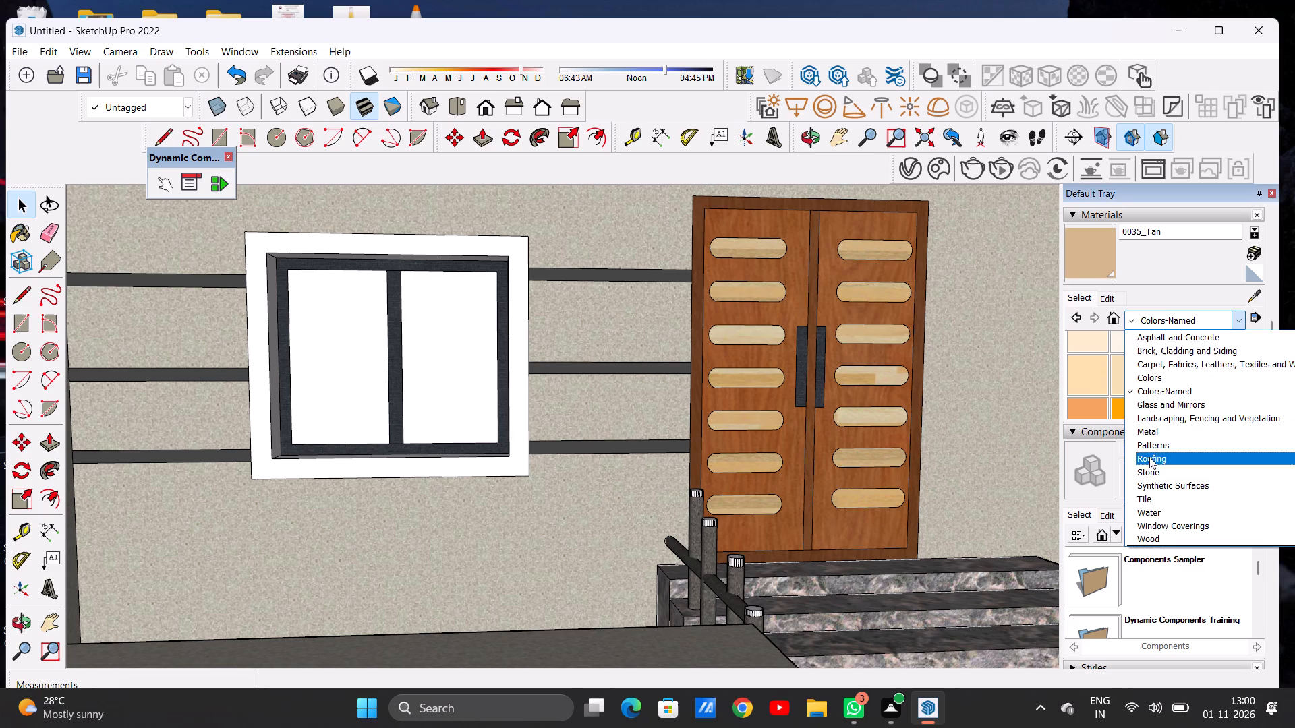
click(1151, 404)
click(1213, 396)
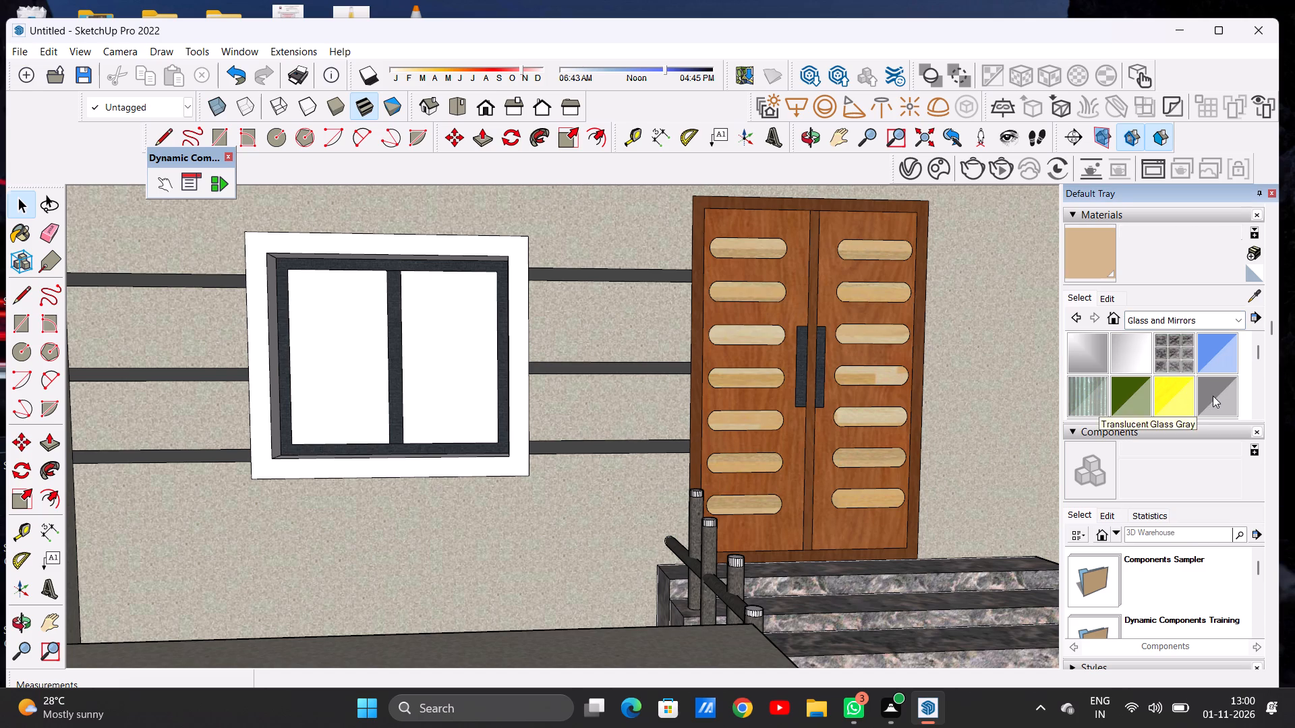
scroll(371, 379, up, 3)
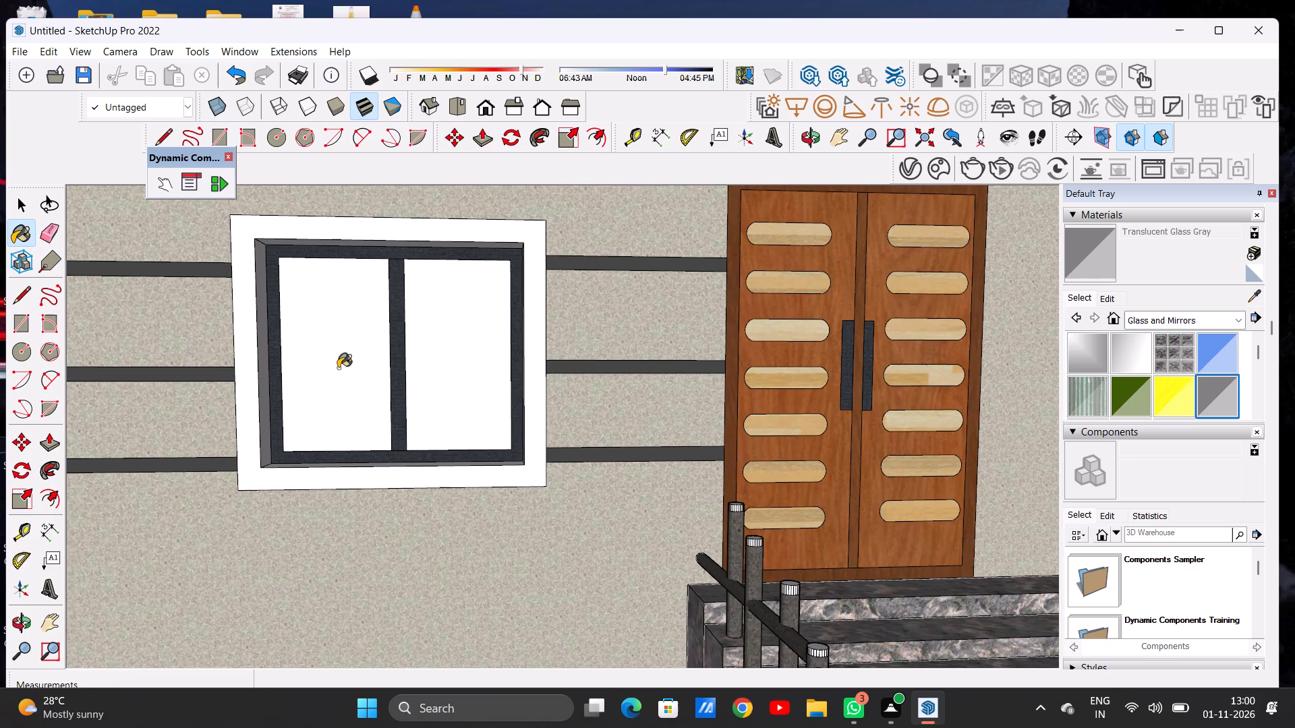
click(338, 368)
click(451, 357)
scroll(409, 396, down, 12)
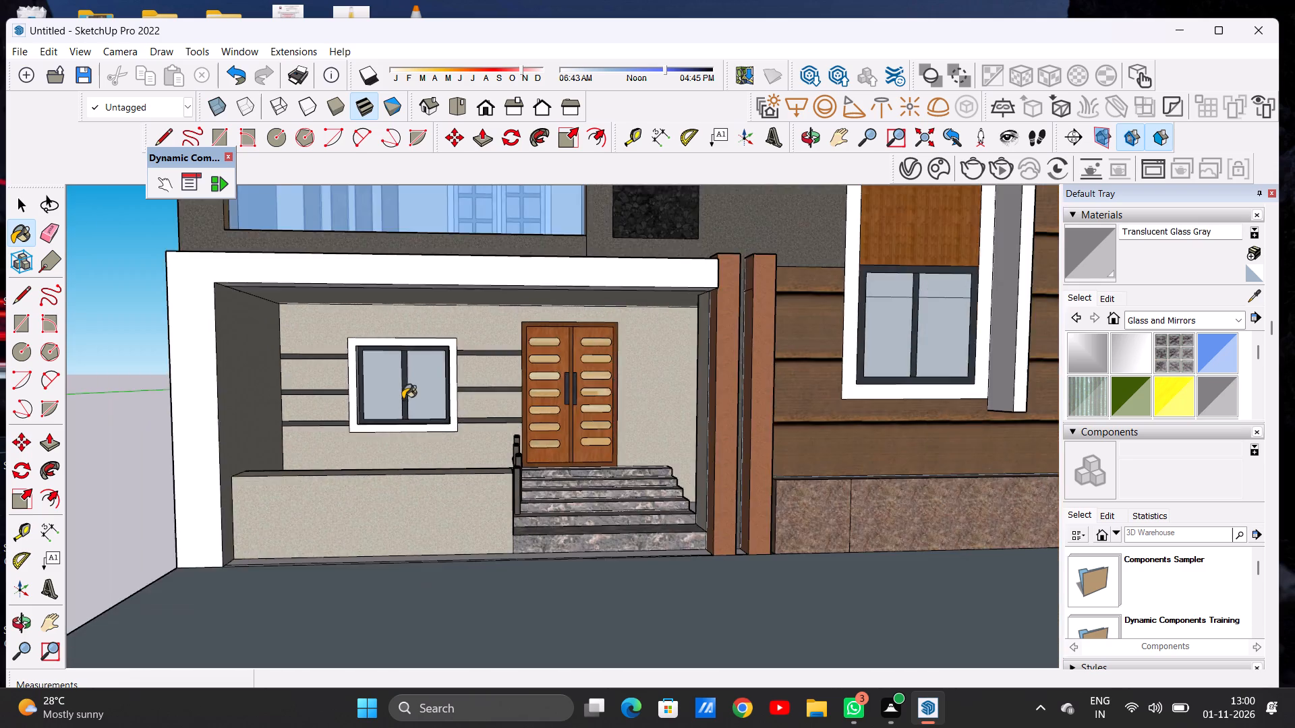
scroll(403, 399, down, 6)
middle_drag(419, 399, 433, 415)
key(space)
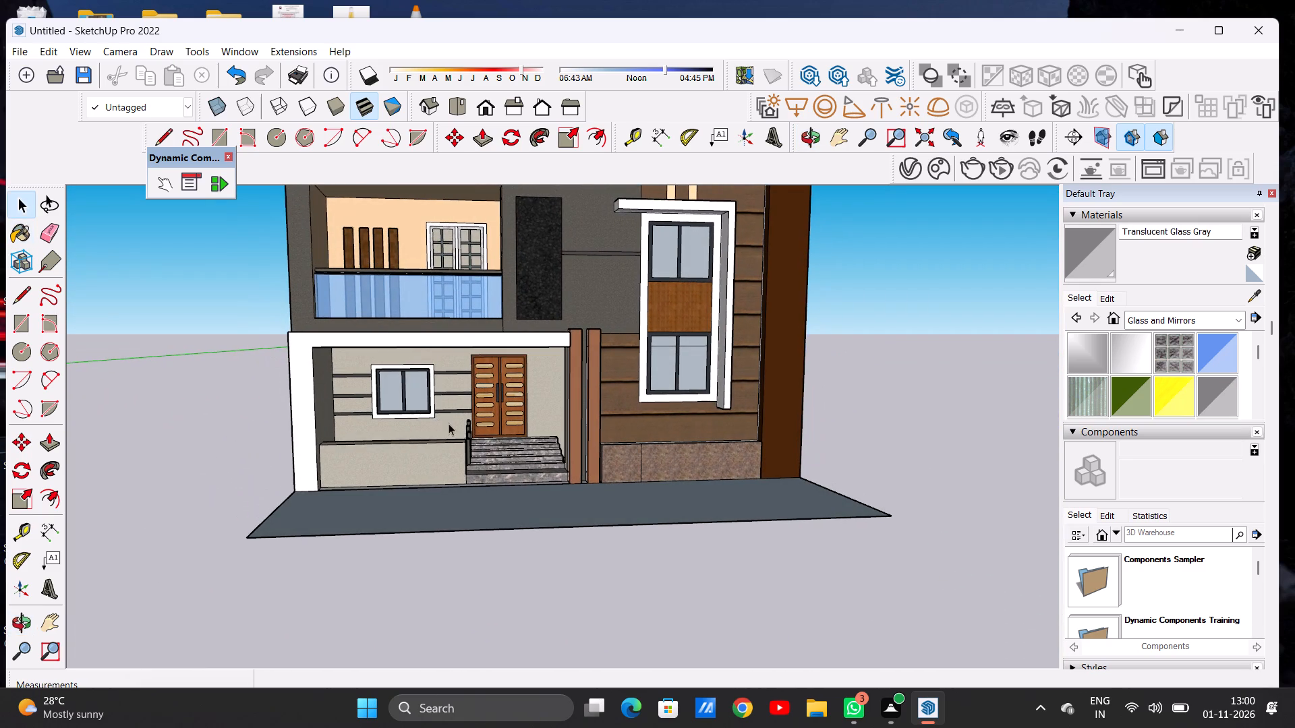
Paint the undersides of the first four brown vertical fins beside the roof railing with Color B08 from the Colors collection.
scroll(409, 412, down, 8)
middle_drag(455, 410, 422, 431)
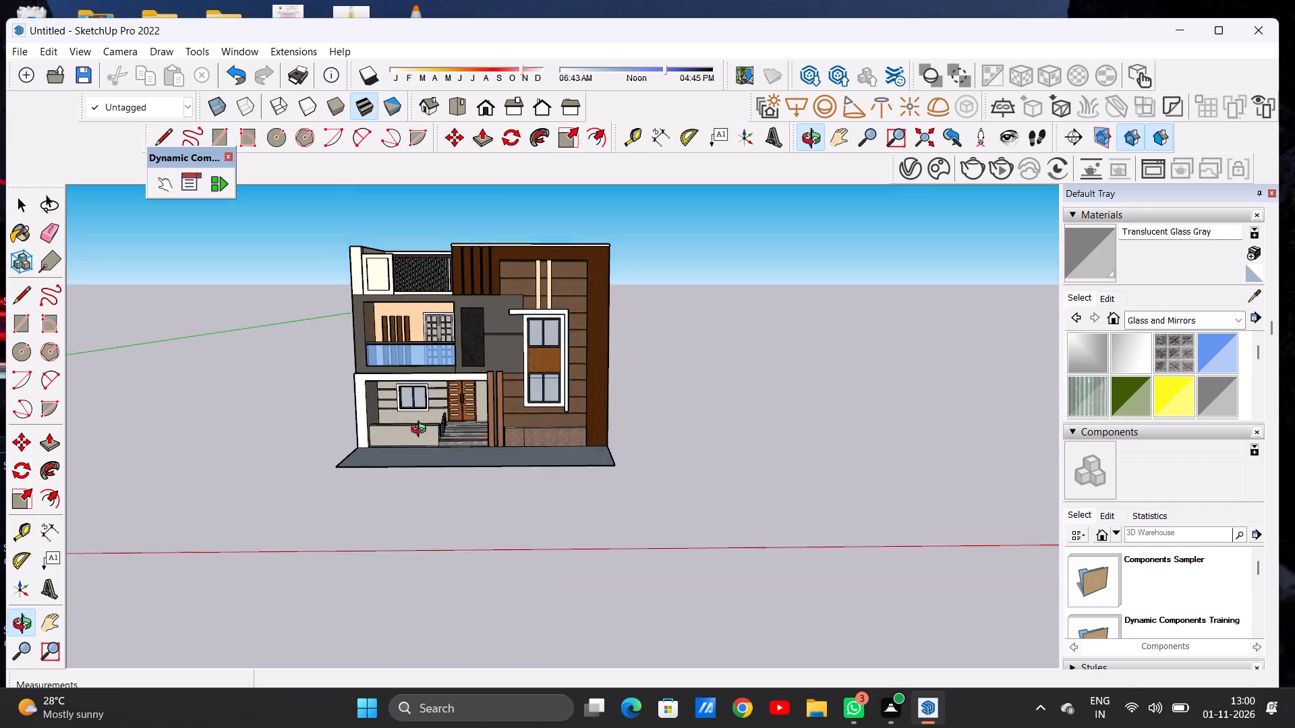
middle_drag(422, 431, 409, 429)
scroll(452, 297, up, 5)
scroll(457, 289, down, 1)
scroll(457, 289, up, 10)
middle_drag(477, 327, 482, 208)
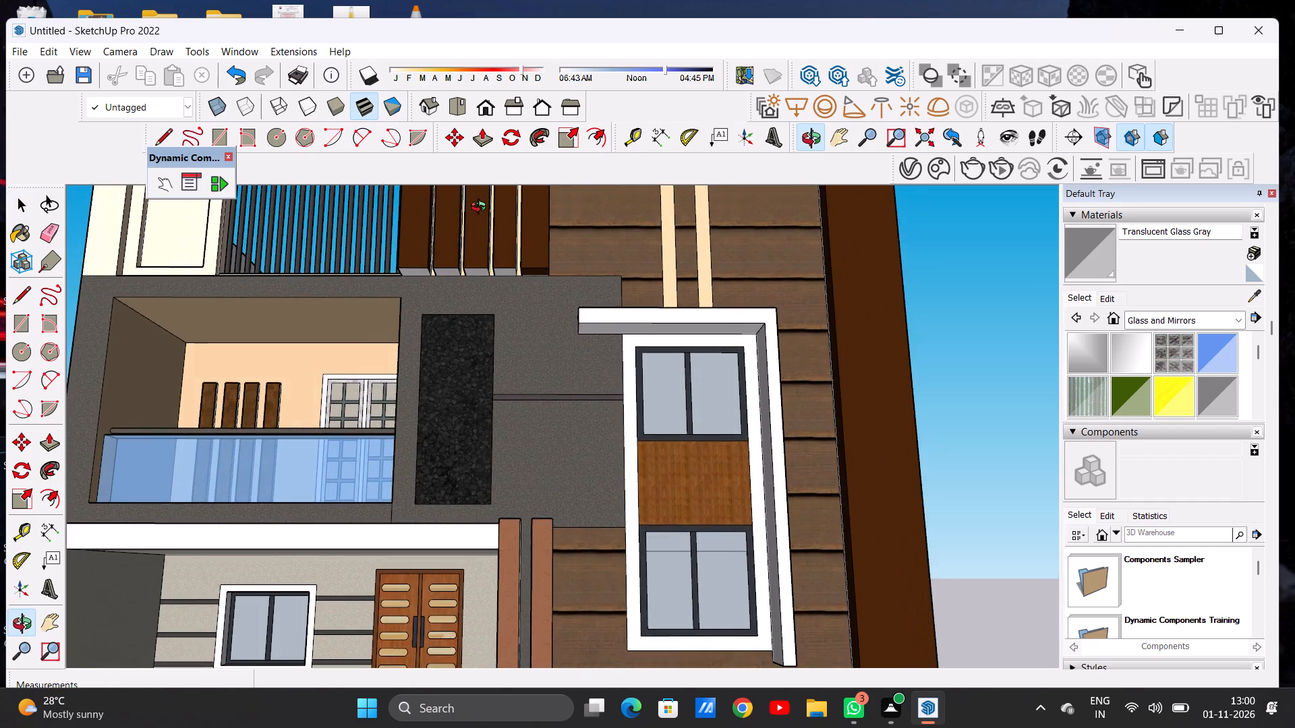
middle_drag(482, 208, 480, 203)
scroll(498, 260, down, 2)
scroll(498, 262, up, 5)
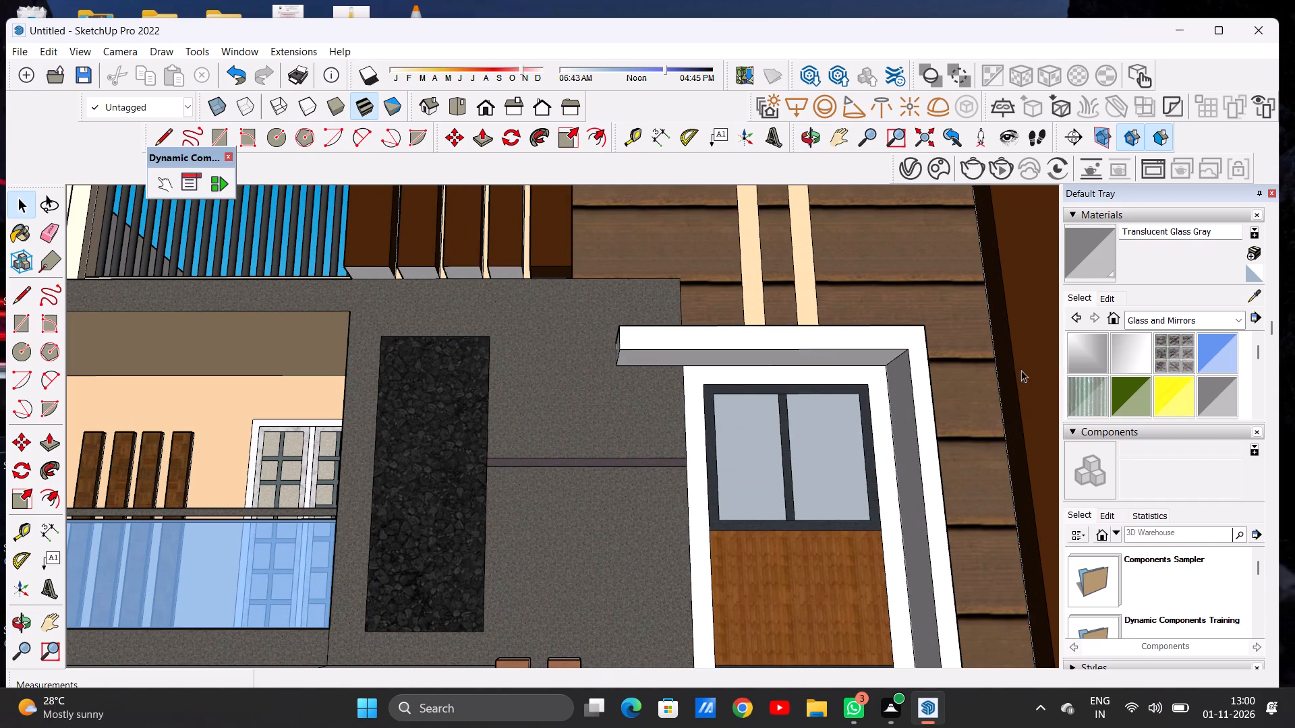
click(1159, 323)
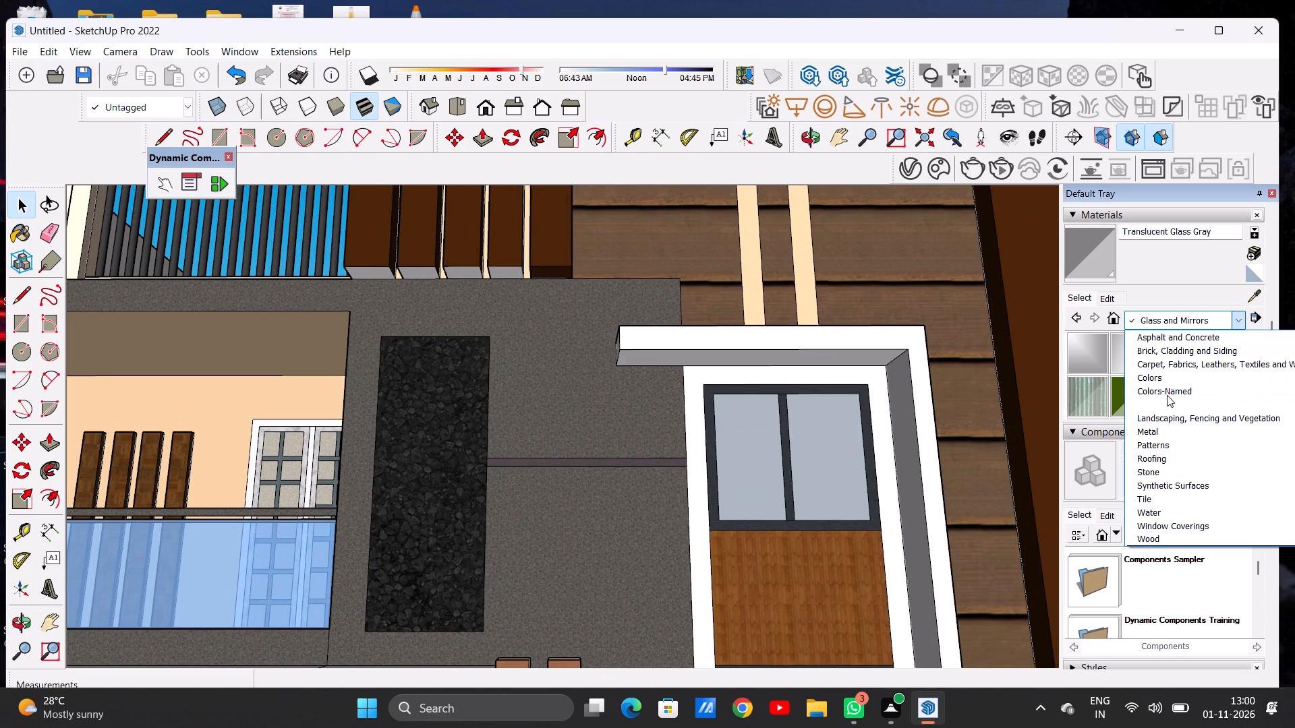
click(1164, 376)
scroll(1164, 376, down, 1)
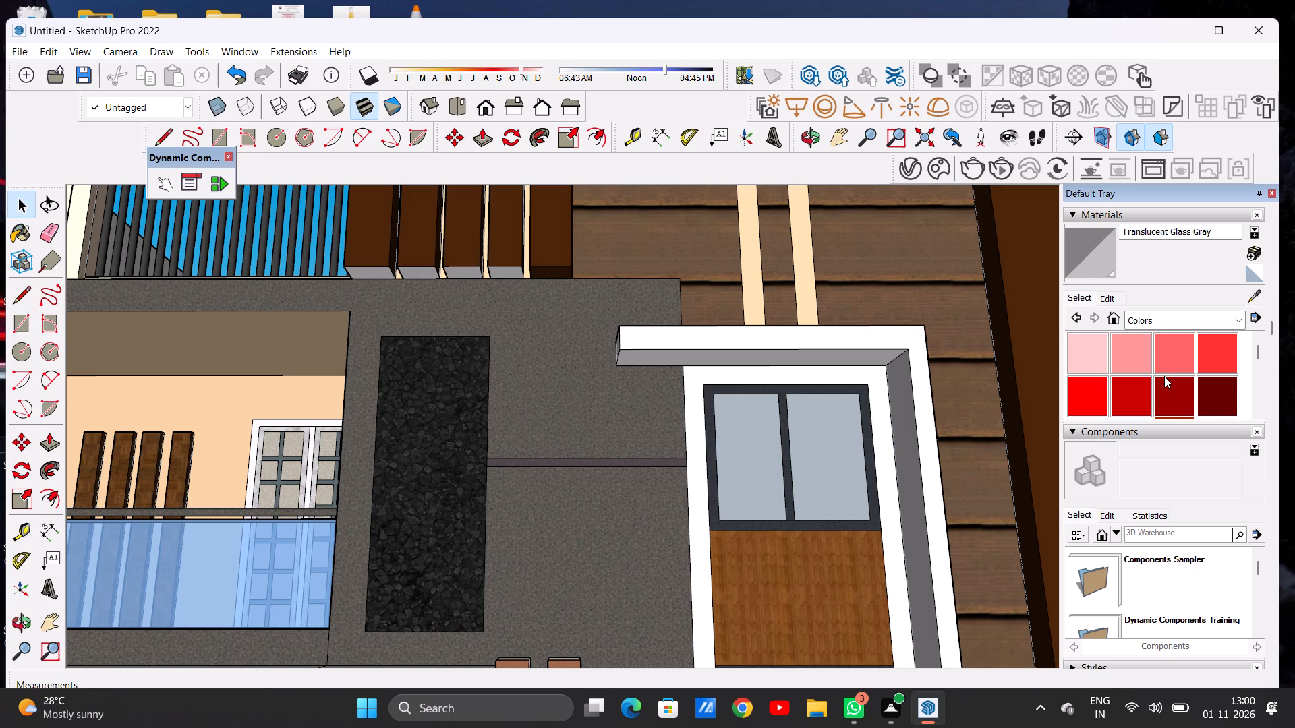
click(1213, 402)
scroll(489, 304, up, 6)
scroll(481, 294, down, 1)
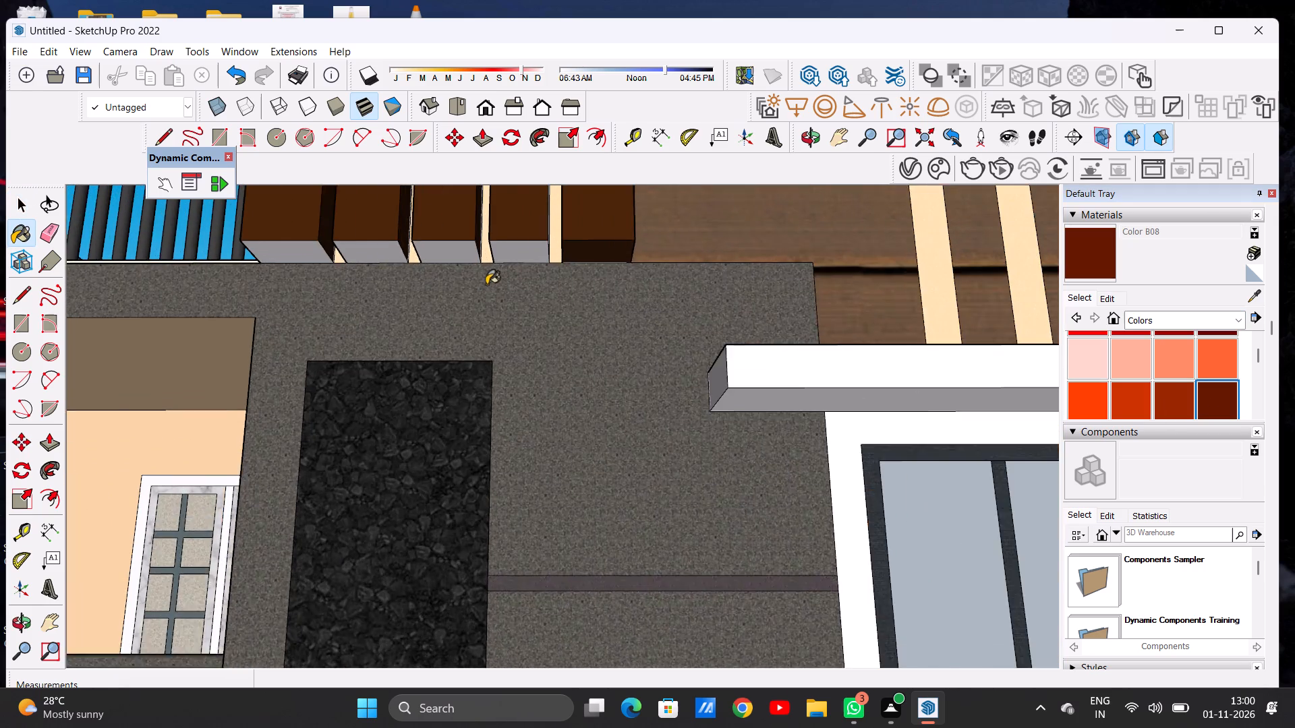
scroll(530, 255, up, 3)
click(521, 242)
click(446, 252)
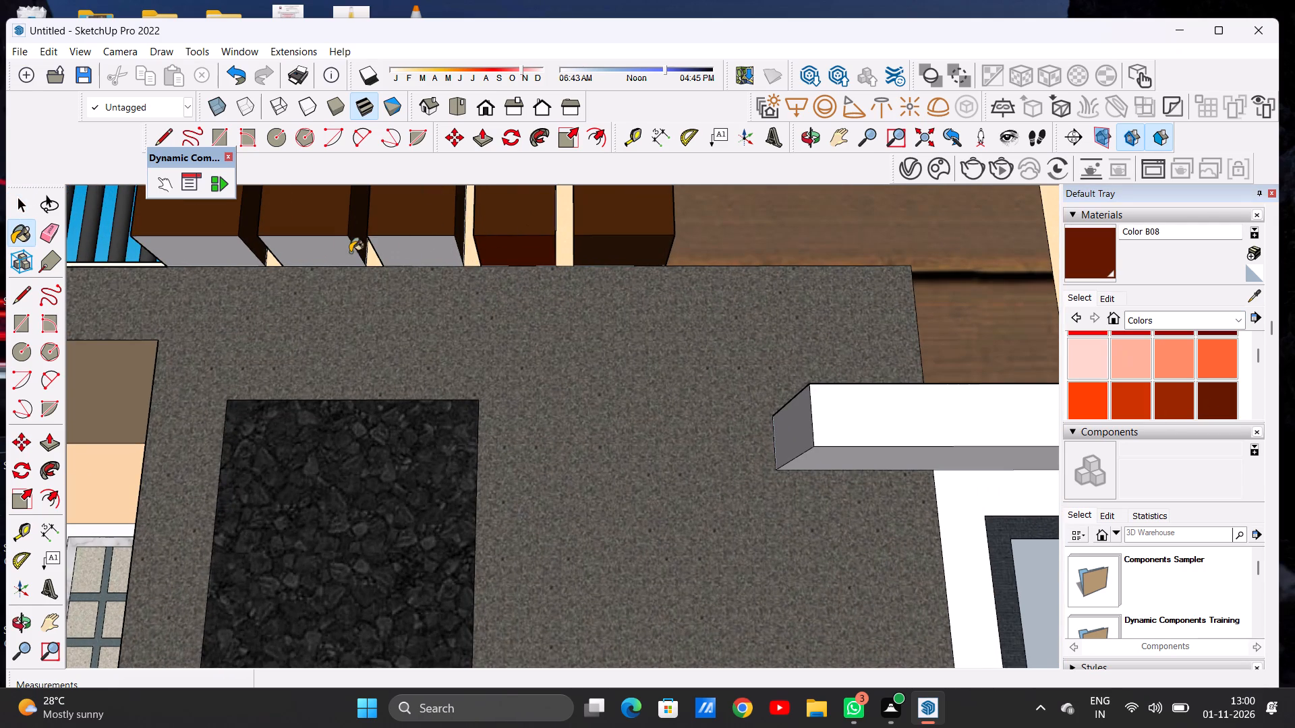
click(336, 252)
click(240, 249)
Apply Color B08 to the underside of the remaining brown fin, next to the wood cladding.
scroll(423, 292, down, 12)
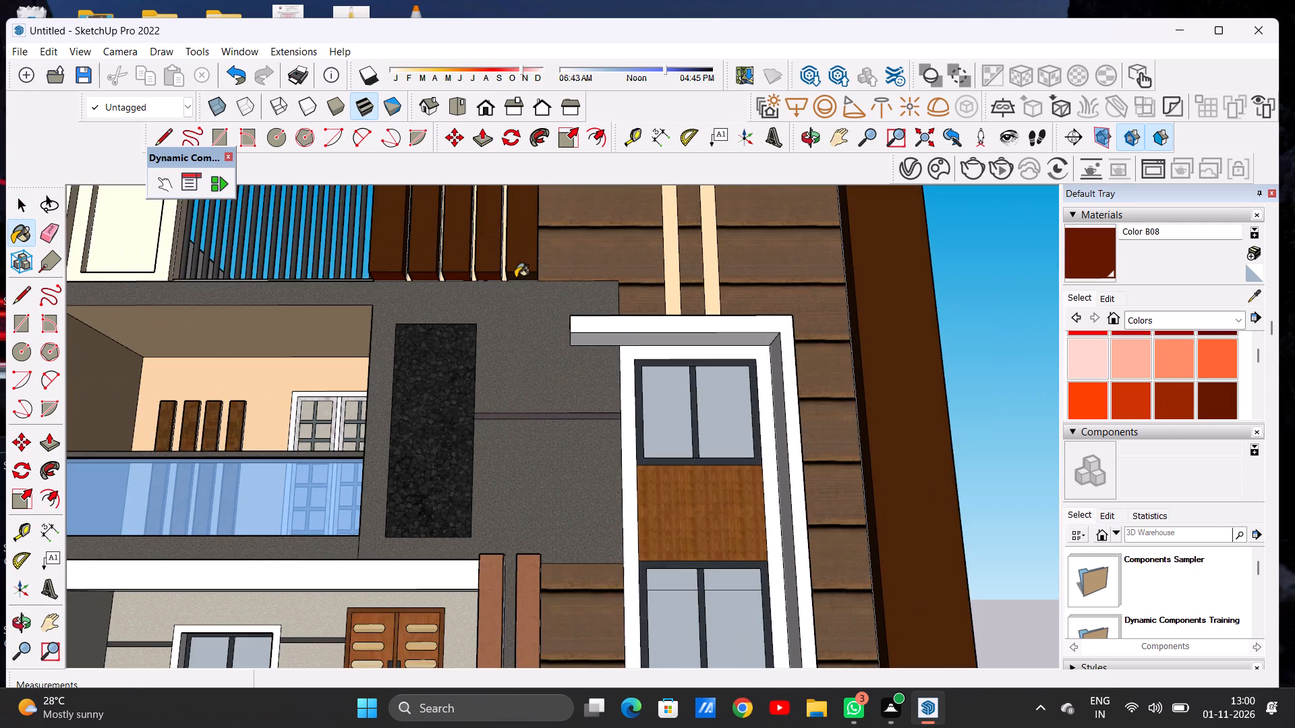
scroll(515, 278, down, 2)
scroll(515, 278, up, 6)
scroll(518, 283, down, 1)
scroll(534, 277, up, 6)
click(534, 274)
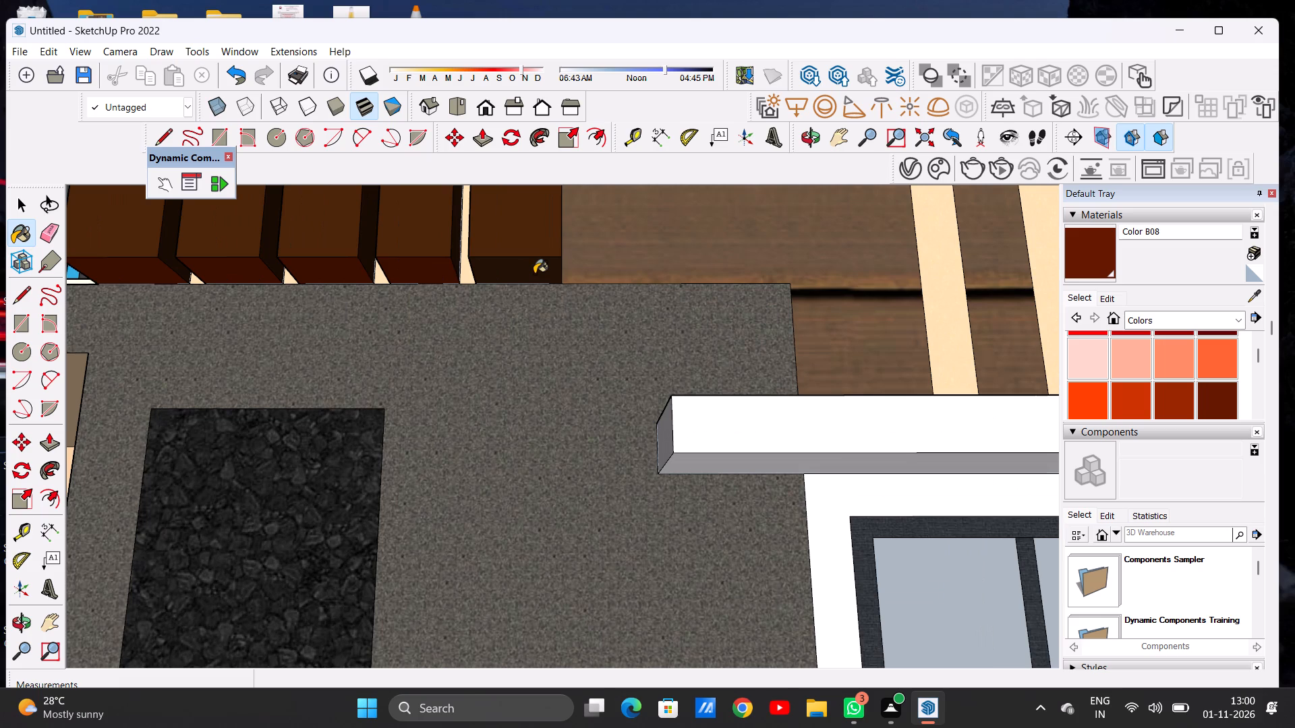
key(space)
Examine the whole house from the front, the side and above, including the roof parapet.
scroll(556, 334, down, 7)
scroll(594, 301, down, 14)
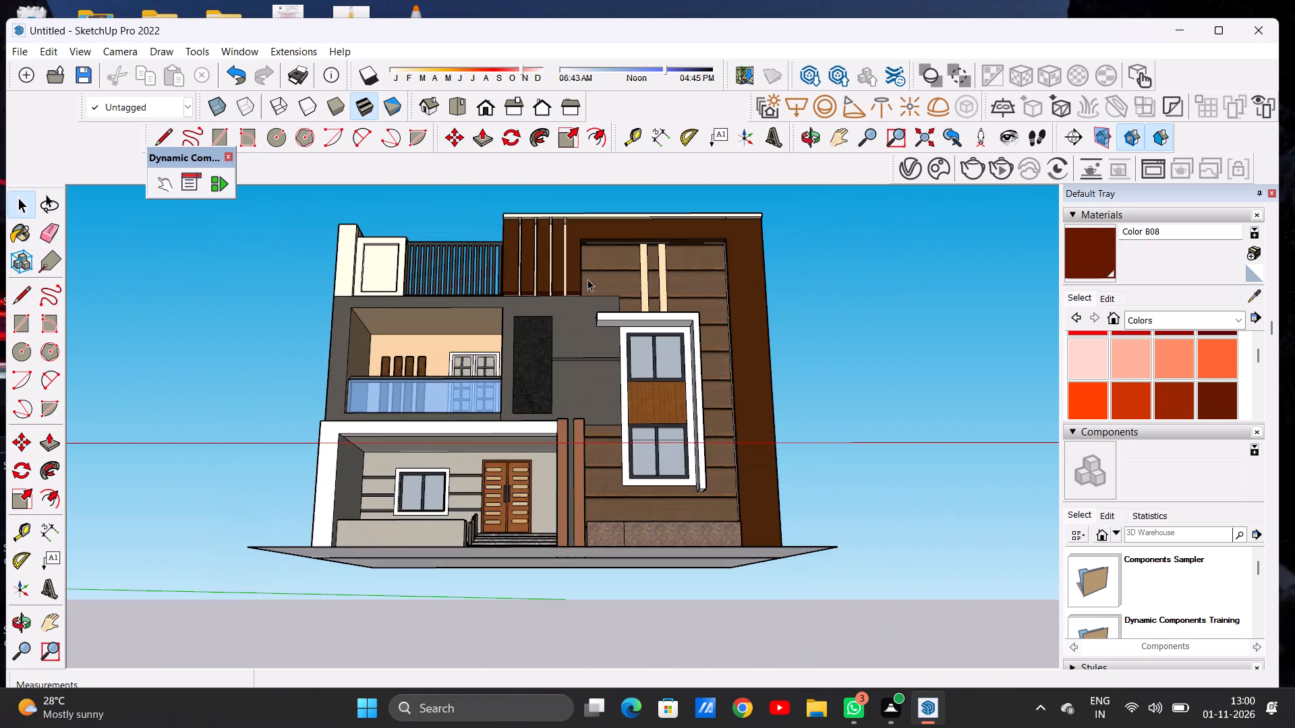
middle_drag(585, 291, 578, 409)
scroll(604, 315, down, 8)
middle_drag(689, 324, 596, 313)
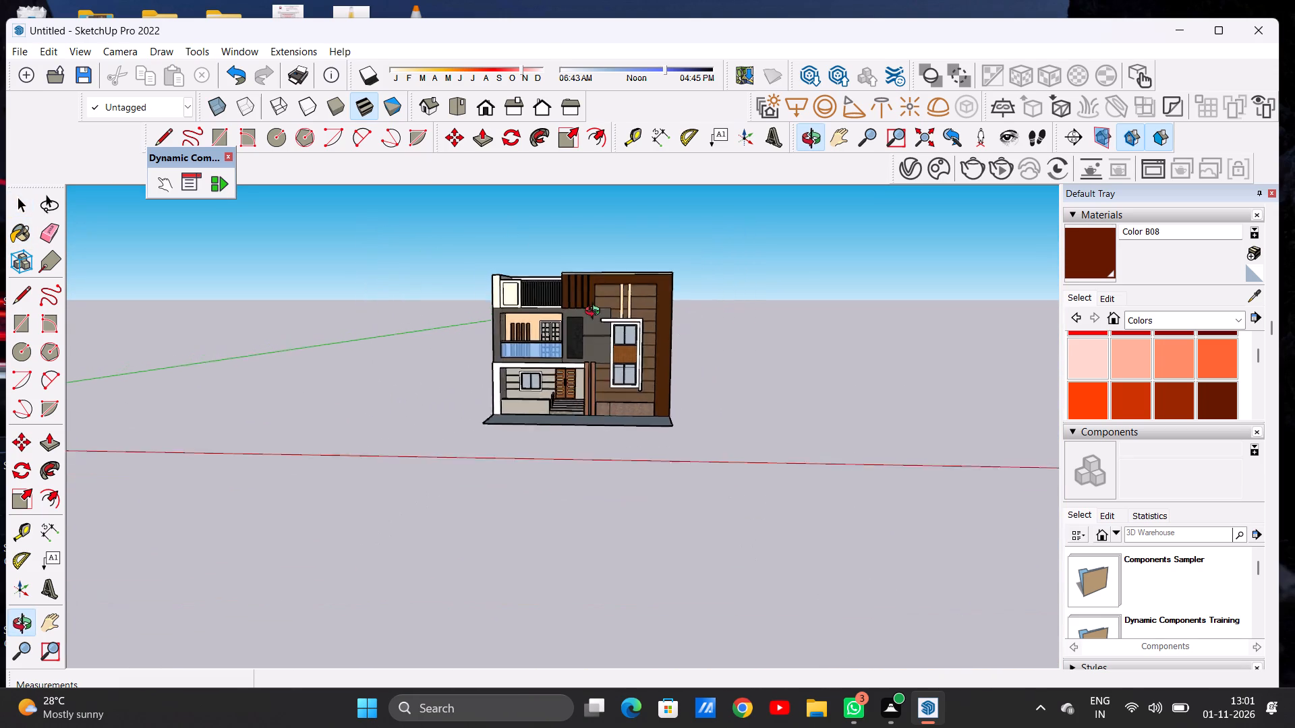
middle_drag(596, 313, 900, 324)
middle_drag(534, 350, 808, 357)
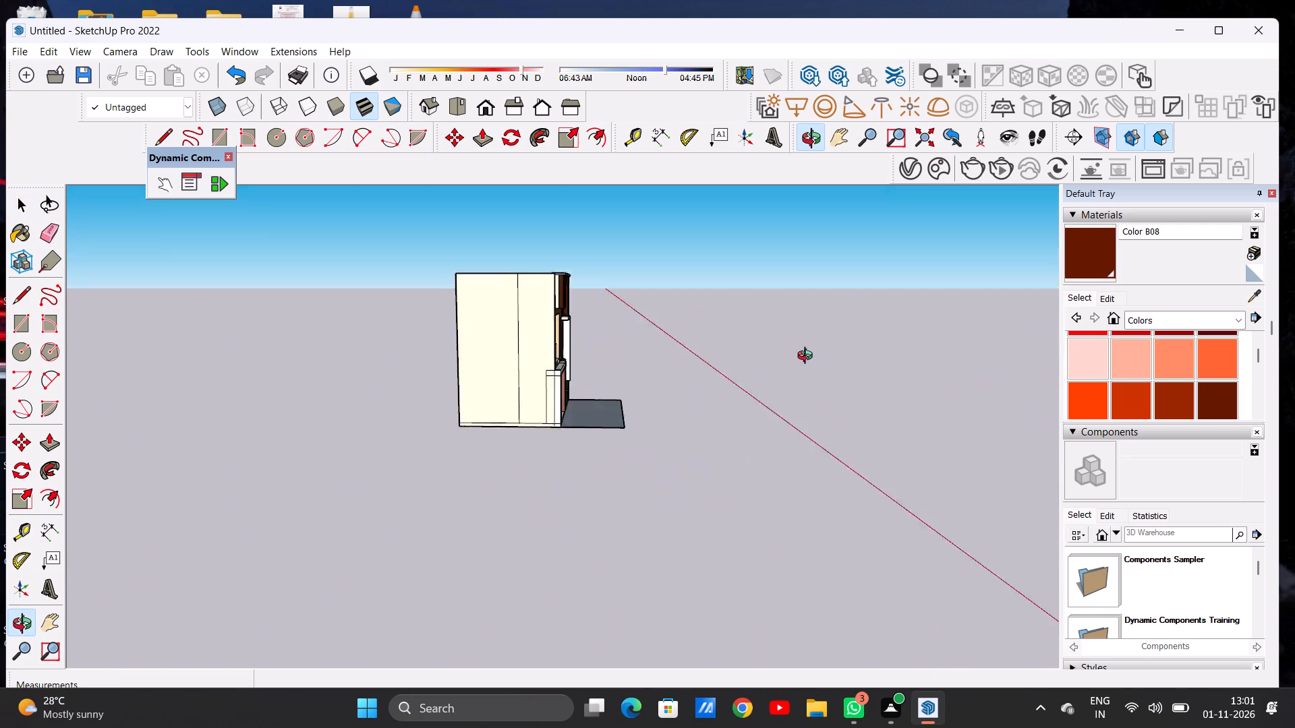
middle_drag(808, 357, 312, 483)
scroll(553, 263, up, 7)
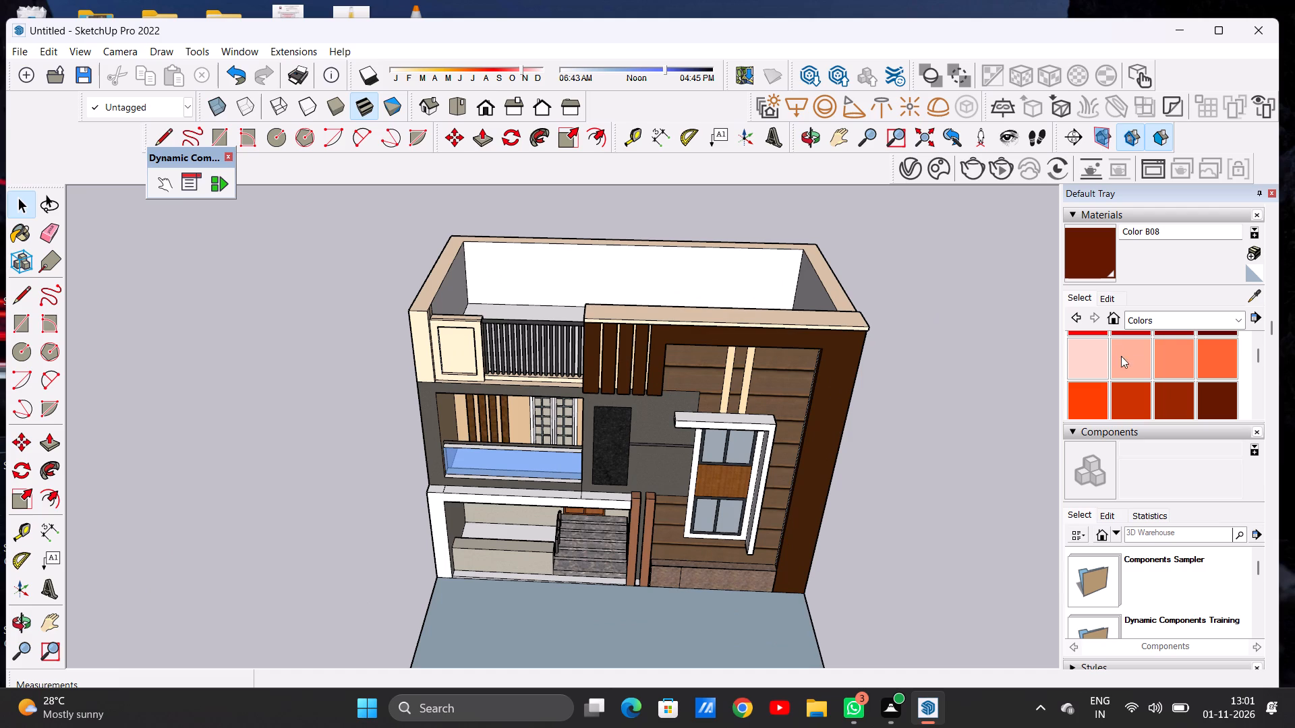
Paint the inner faces of the roof's rear parapet and the side parapet near the railing with Terrazzo Tile Light from Synthetic Surfaces.
click(1157, 317)
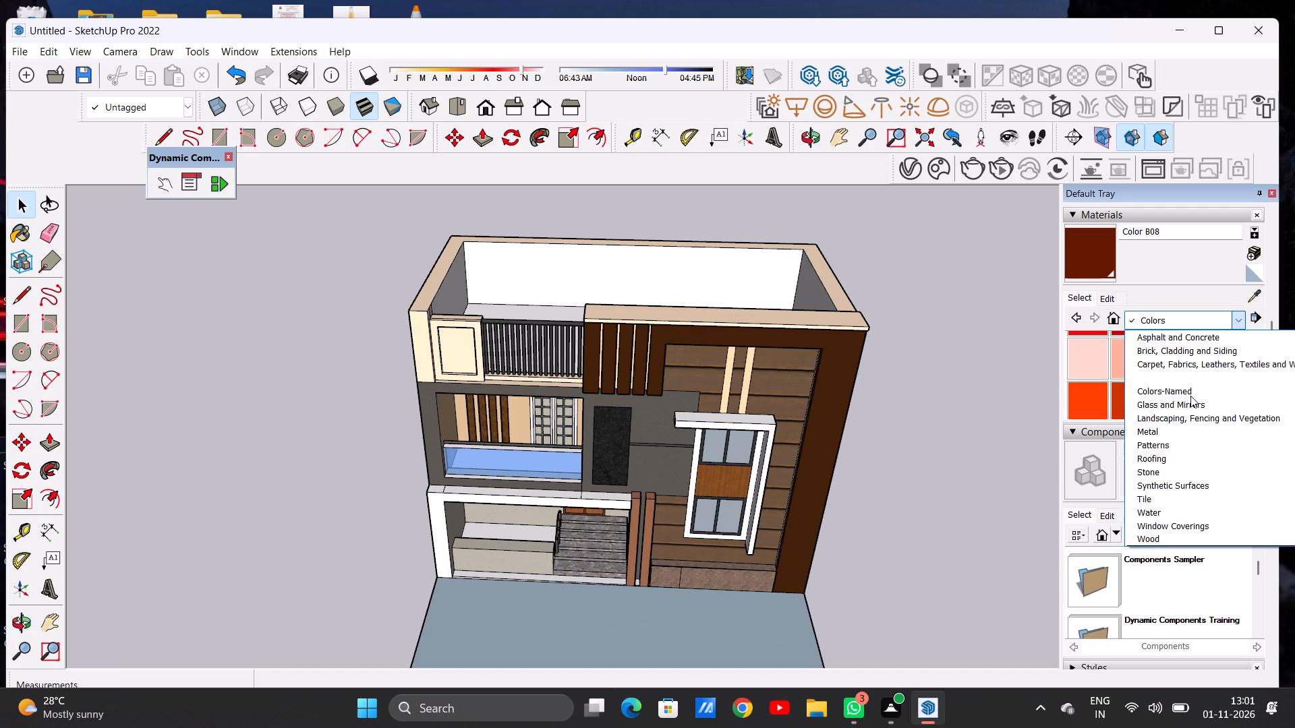
click(1207, 489)
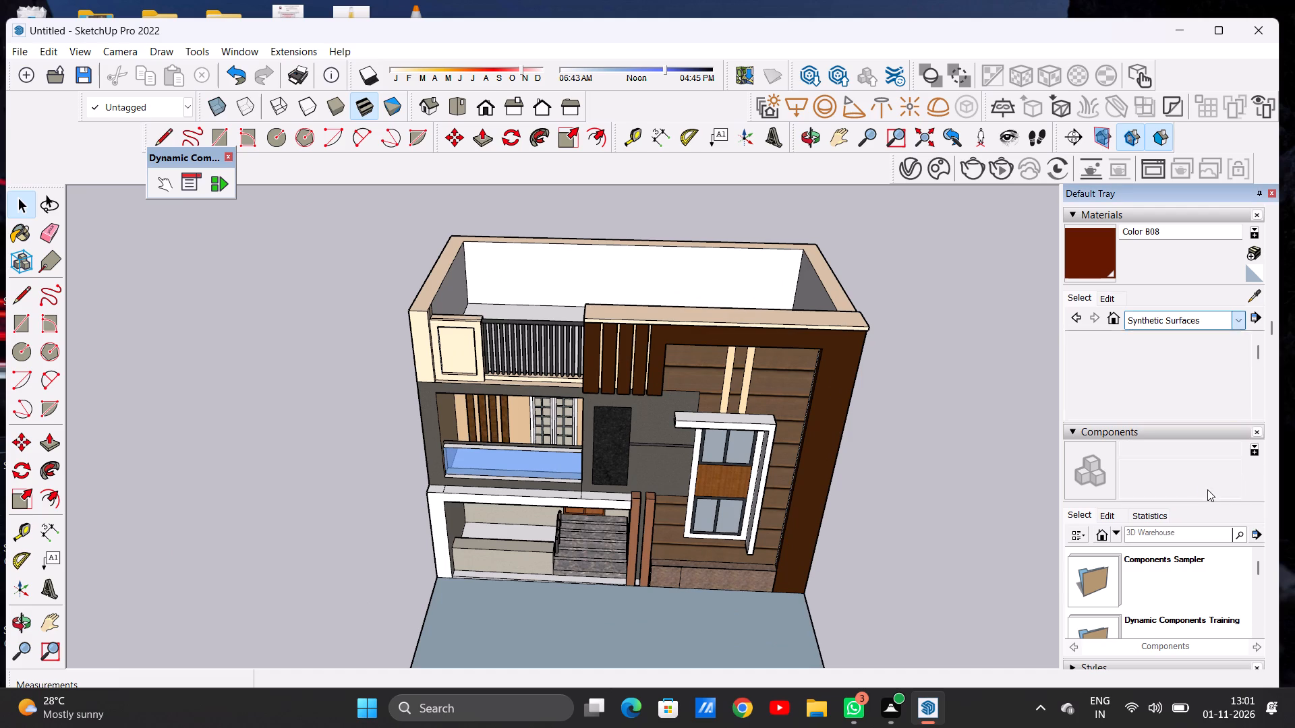
scroll(1161, 387, down, 1)
click(1123, 363)
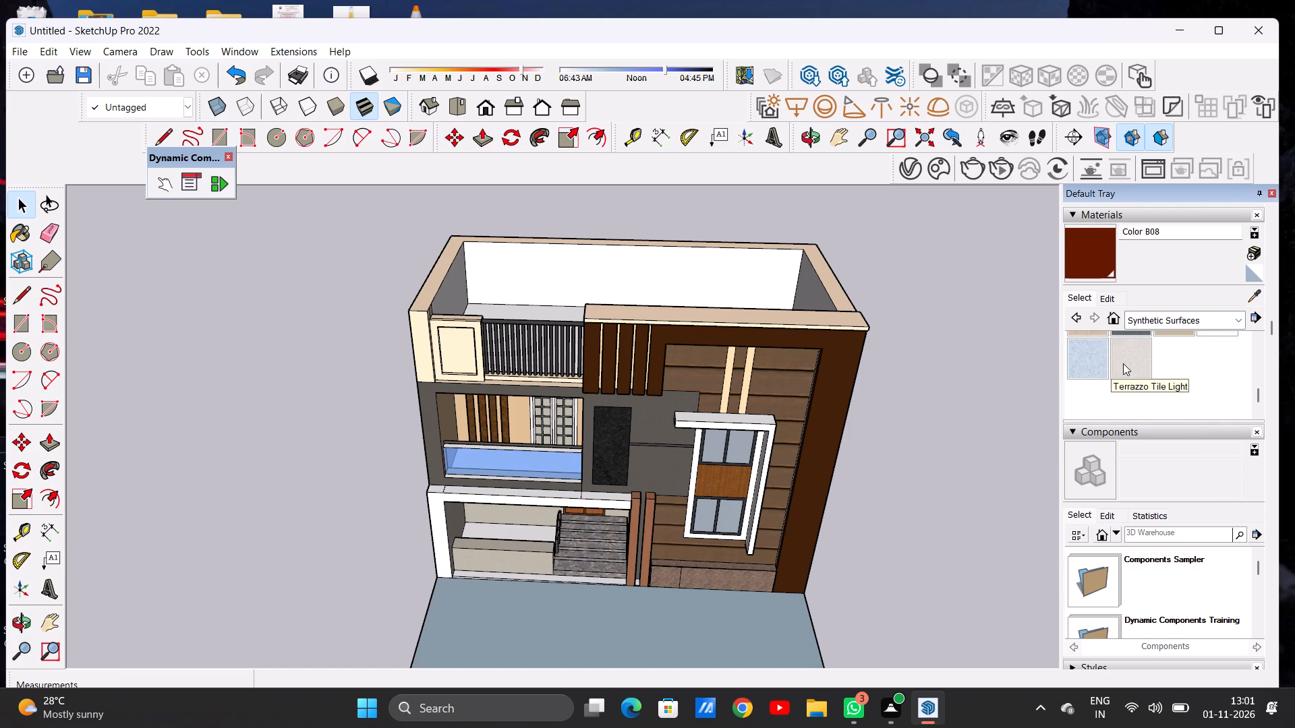
scroll(669, 370, down, 4)
middle_drag(569, 307, 343, 323)
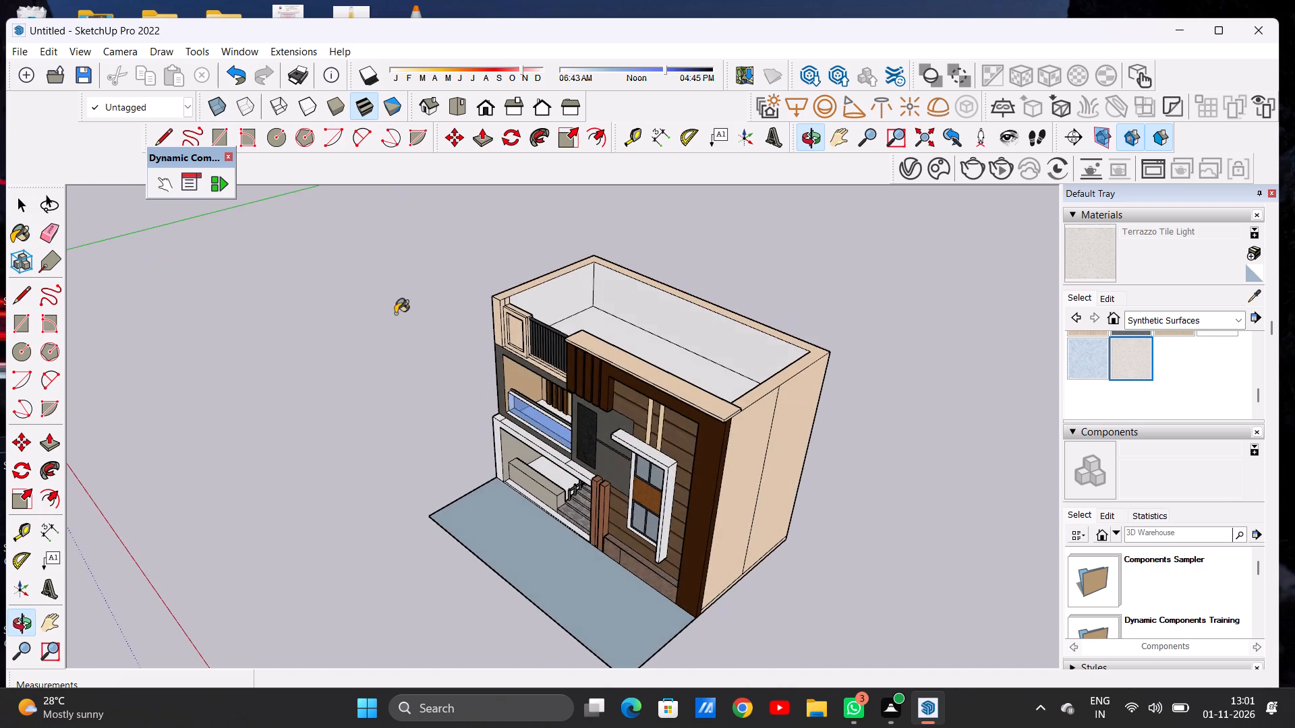
scroll(546, 297, up, 16)
scroll(546, 297, down, 1)
click(538, 298)
click(786, 268)
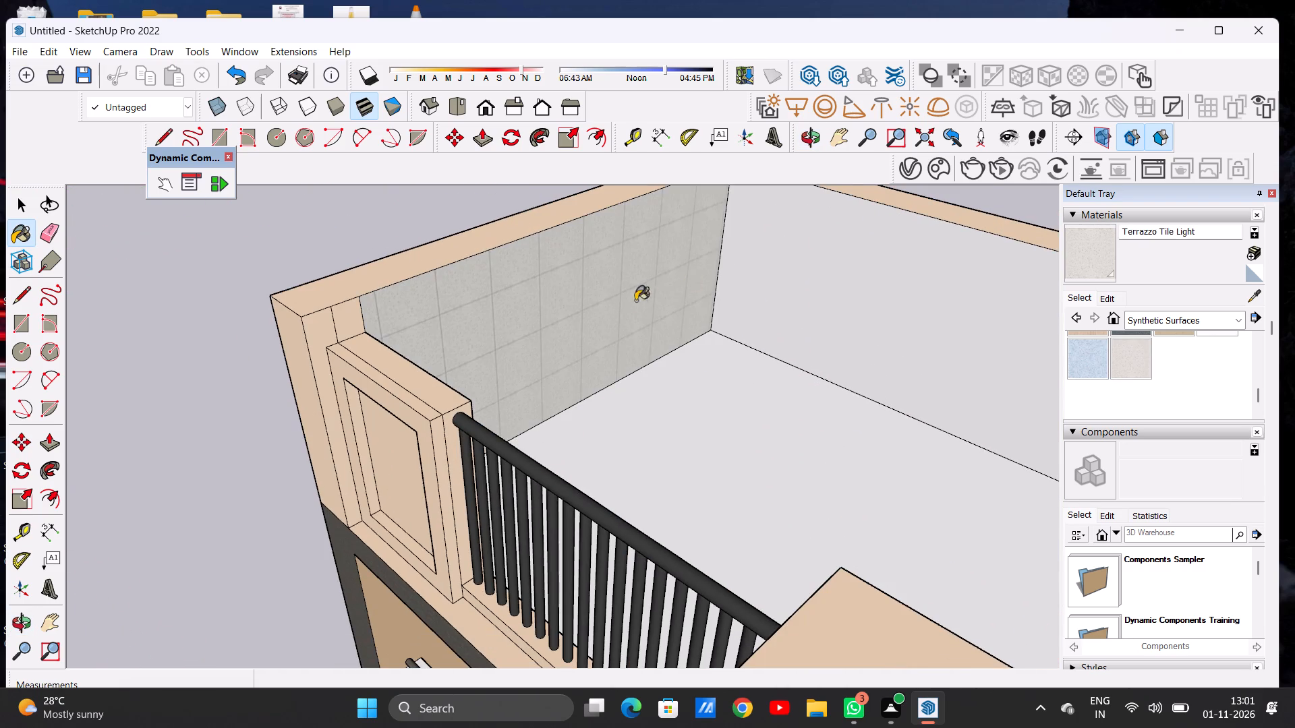
Apply Terrazzo Tile Light to the inner faces of the roof's opposite side parapet and raised front parapet.
scroll(598, 317, down, 7)
middle_drag(581, 342, 823, 370)
scroll(552, 343, down, 7)
middle_drag(550, 355, 581, 355)
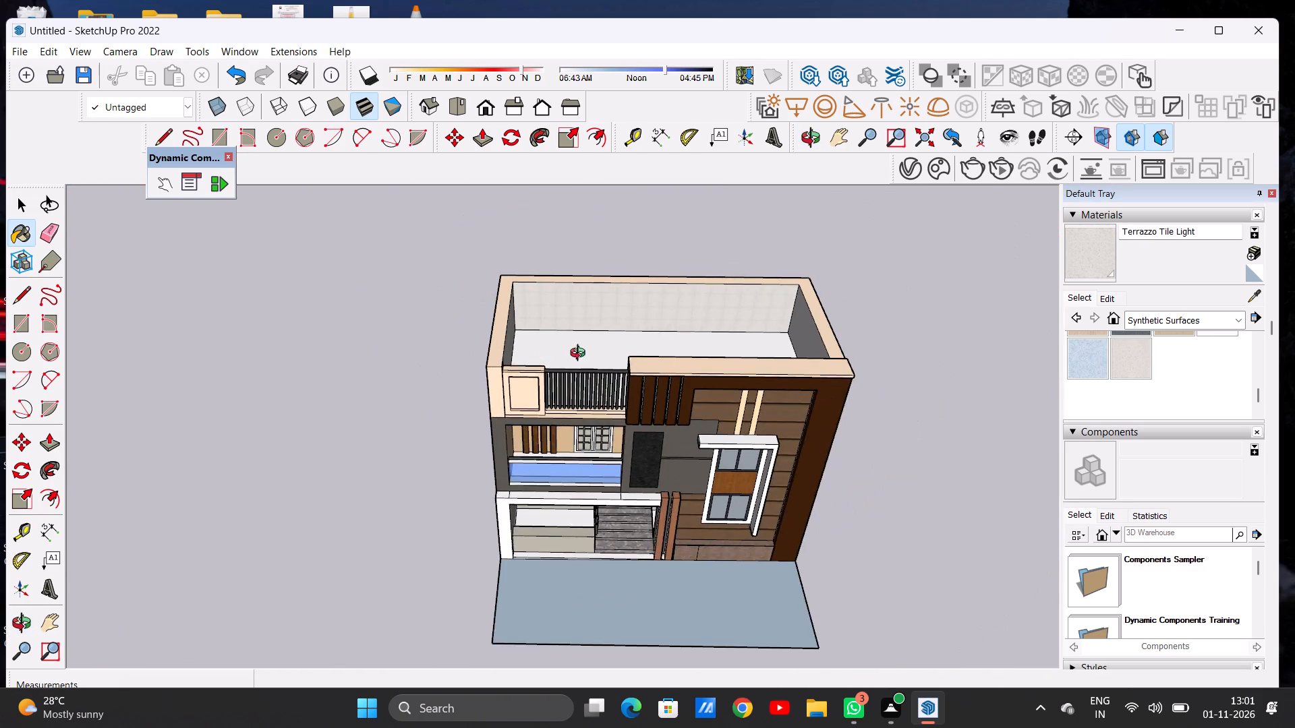
middle_drag(581, 355, 915, 278)
scroll(607, 287, up, 10)
click(592, 291)
middle_drag(487, 311, 602, 303)
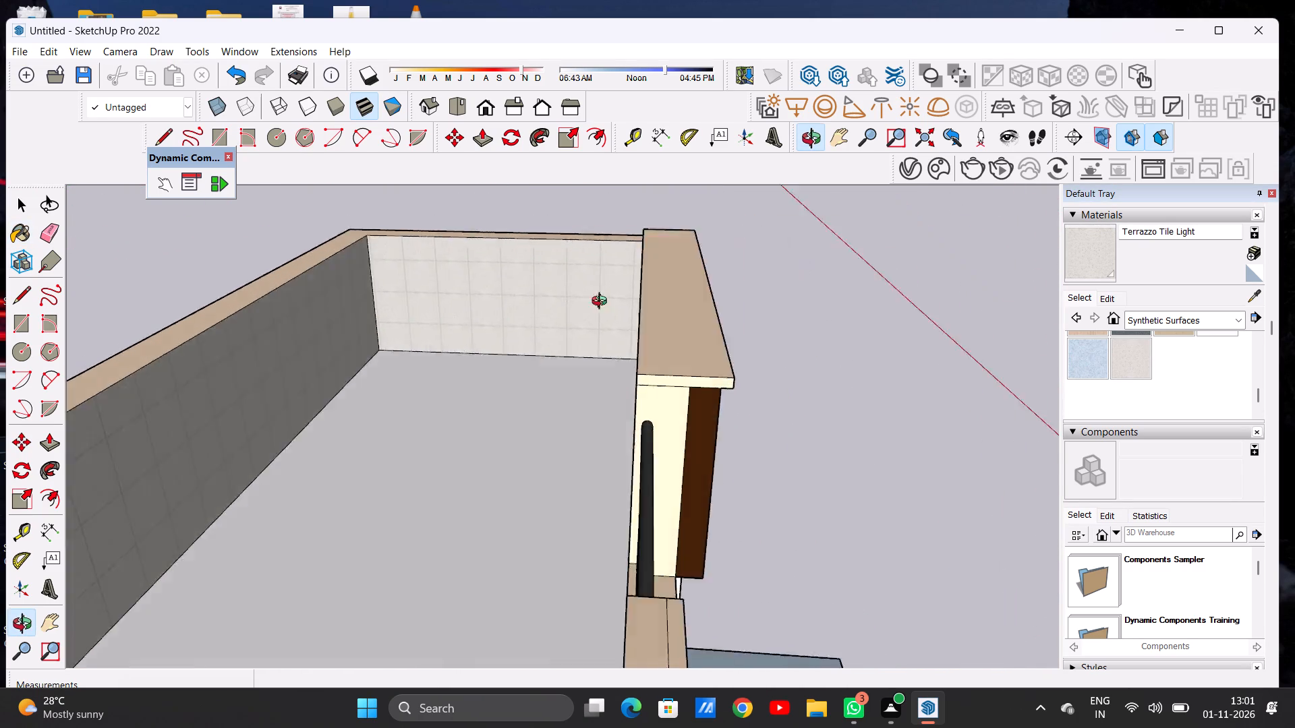
middle_drag(602, 303, 750, 282)
click(611, 386)
Apply Terrazzo Tile Light to the inner panel beside the roof railing, the curb below the railing and the roof floor.
scroll(556, 299, down, 12)
middle_drag(525, 324, 841, 365)
scroll(669, 367, up, 14)
click(652, 351)
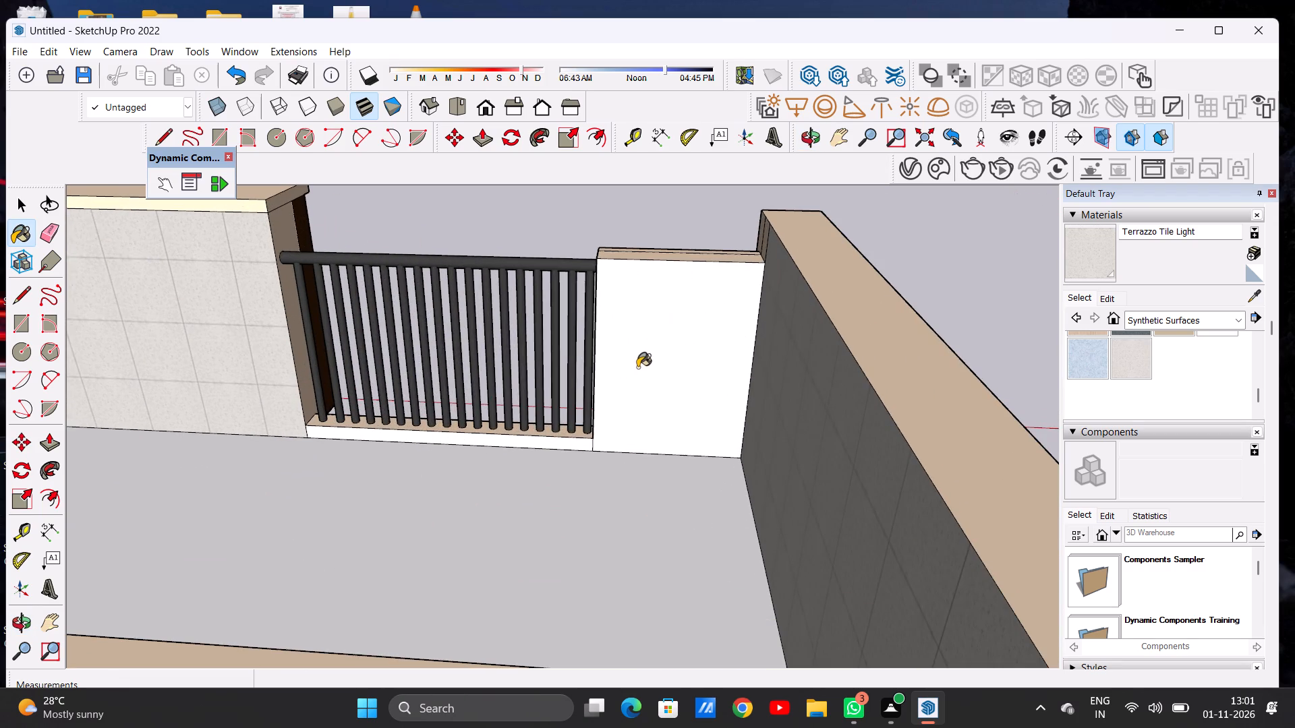
scroll(583, 445, down, 1)
scroll(583, 445, up, 7)
click(569, 445)
click(568, 495)
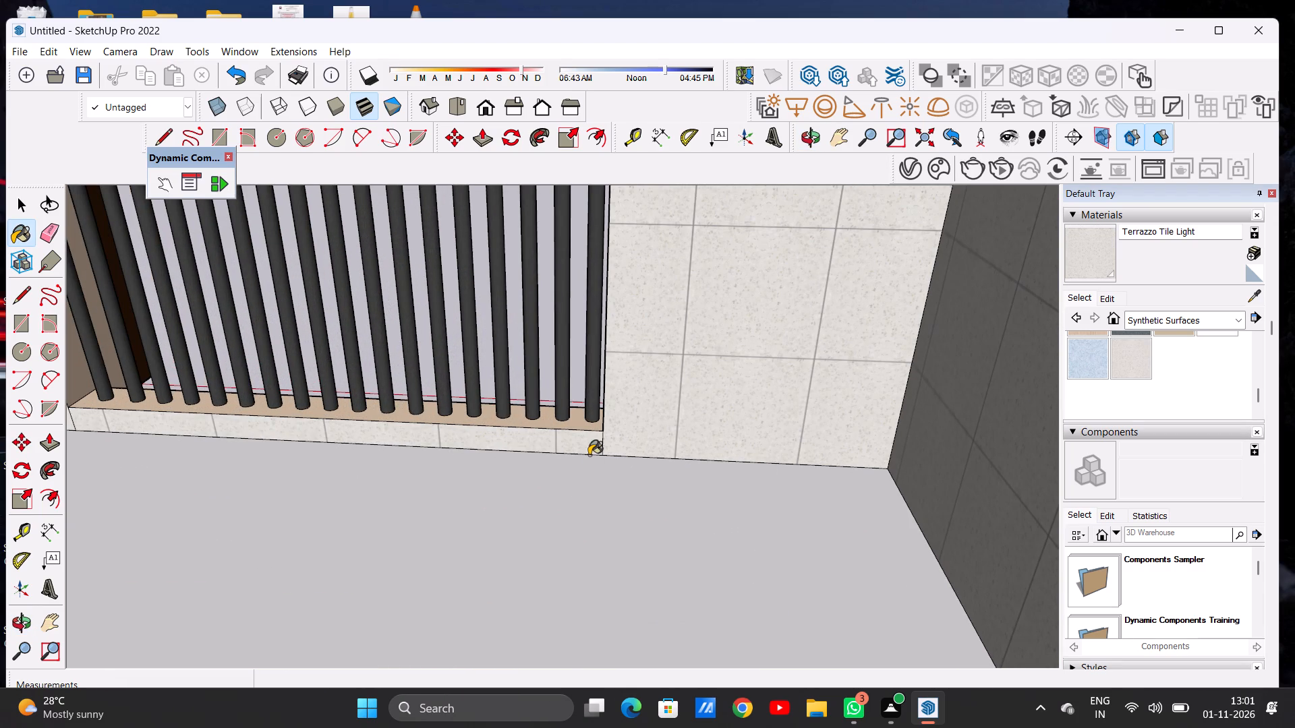
Examine the tiled roof terrace and the whole house from the sides, the front and above.
scroll(589, 454, down, 9)
middle_drag(591, 400, 386, 402)
middle_drag(657, 376, 606, 376)
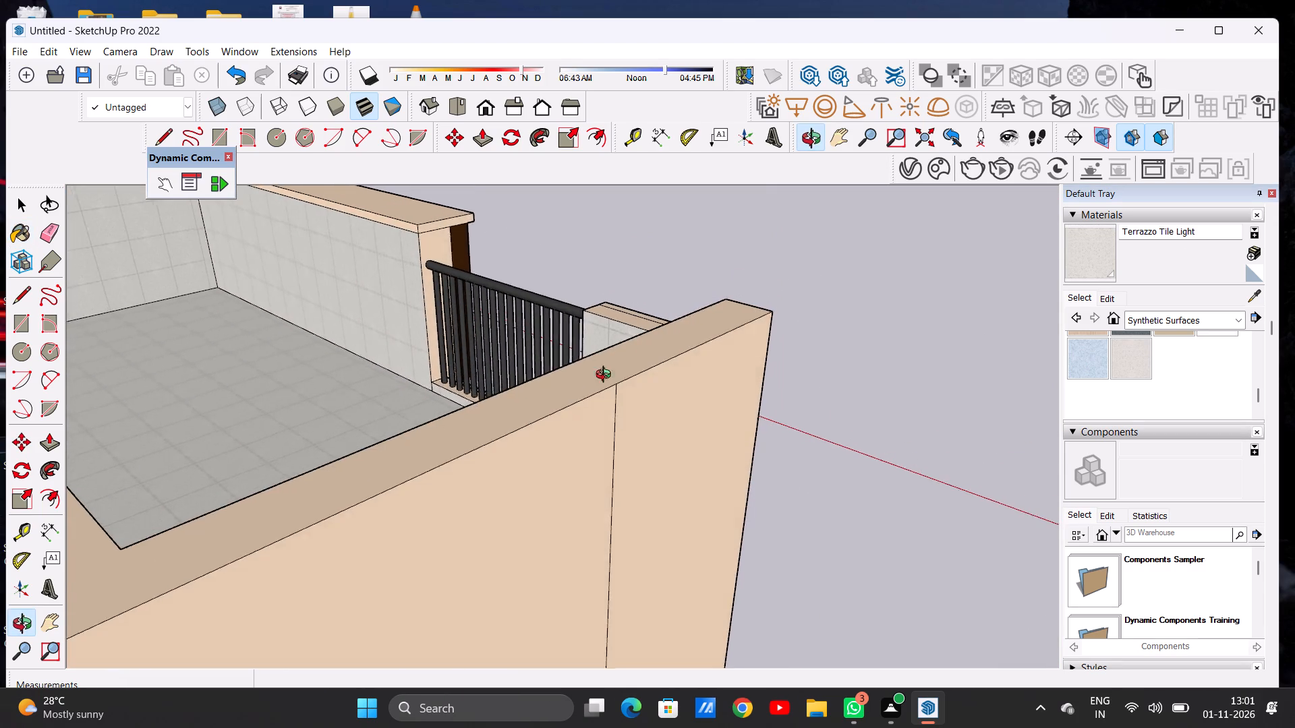
middle_drag(606, 376, 465, 383)
scroll(465, 384, up, 1)
scroll(548, 375, down, 5)
middle_drag(734, 364, 381, 299)
scroll(544, 338, down, 5)
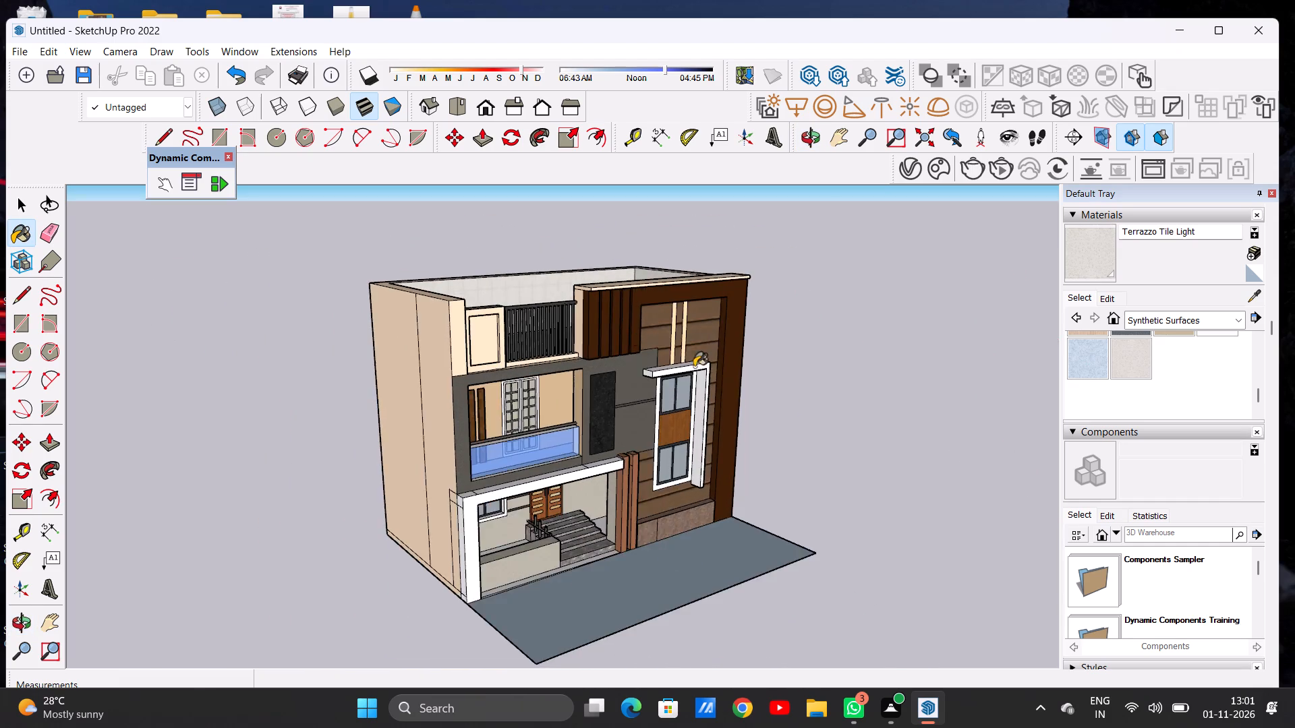
middle_drag(687, 370, 484, 314)
scroll(558, 309, down, 6)
scroll(544, 393, up, 2)
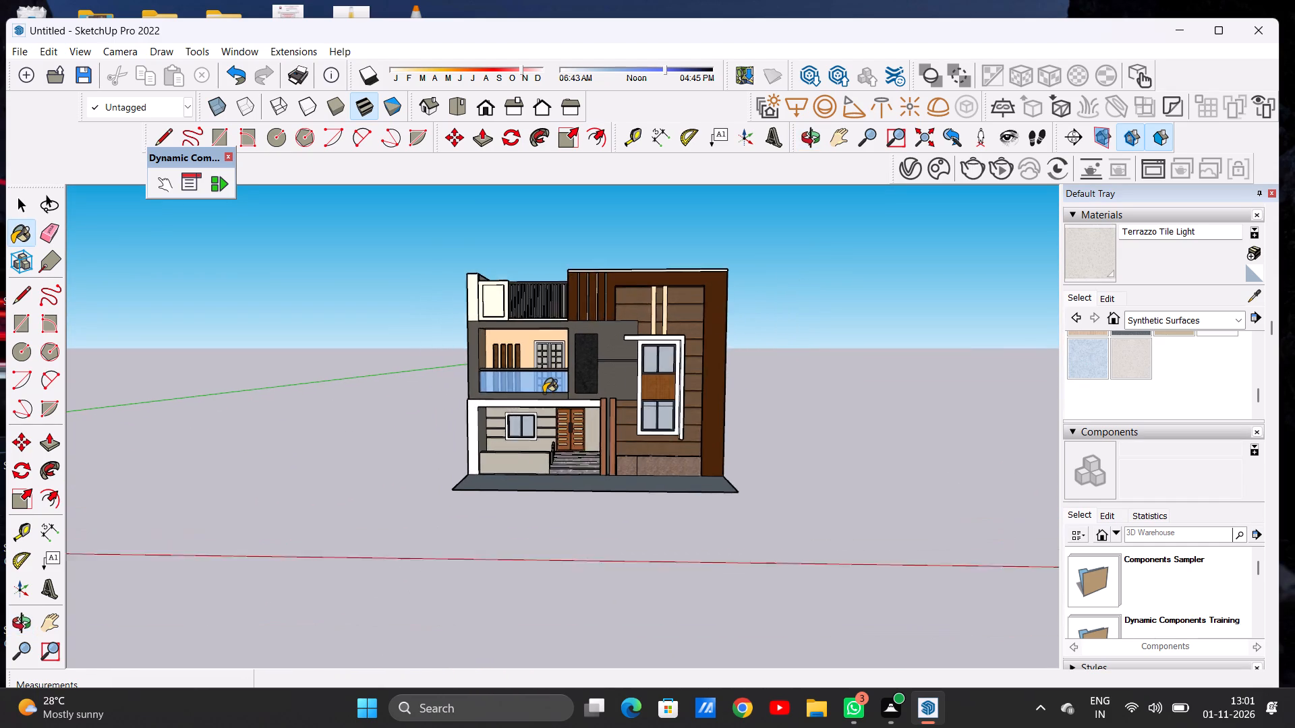
scroll(544, 393, up, 1)
key(space)
scroll(558, 273, up, 5)
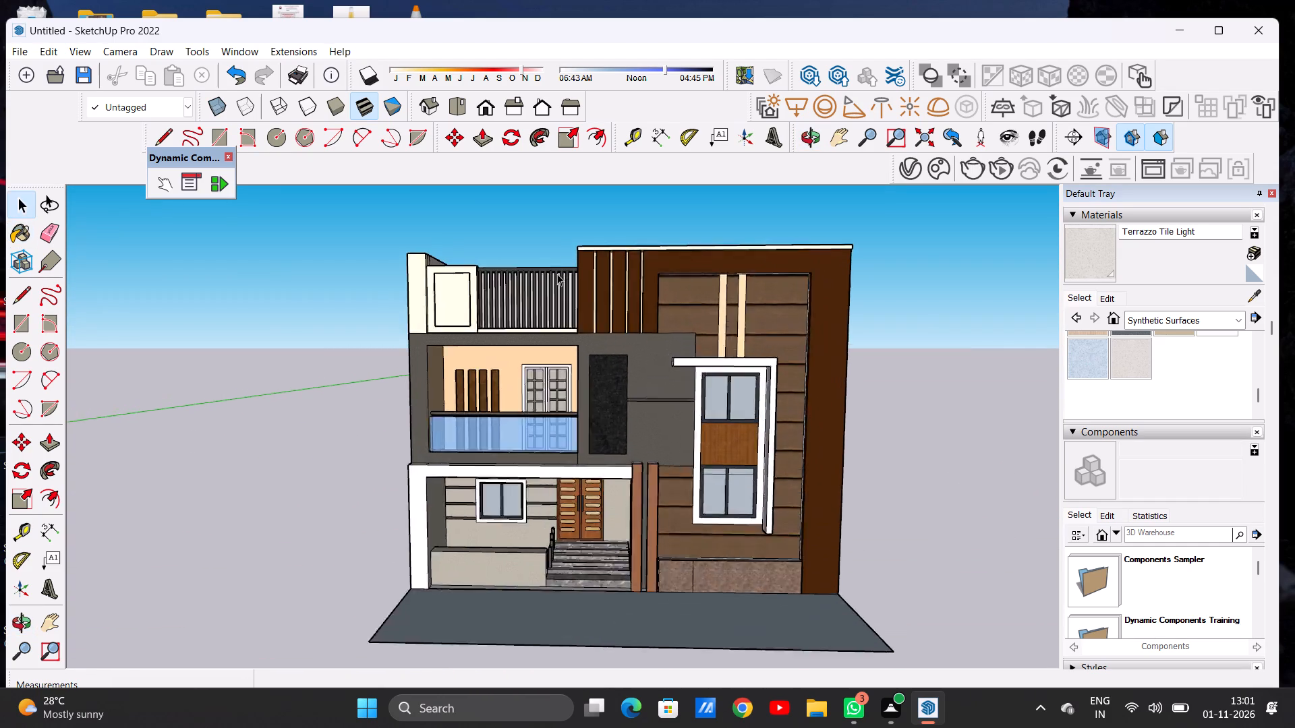
scroll(557, 274, up, 2)
middle_drag(537, 257, 536, 413)
middle_drag(559, 293, 766, 388)
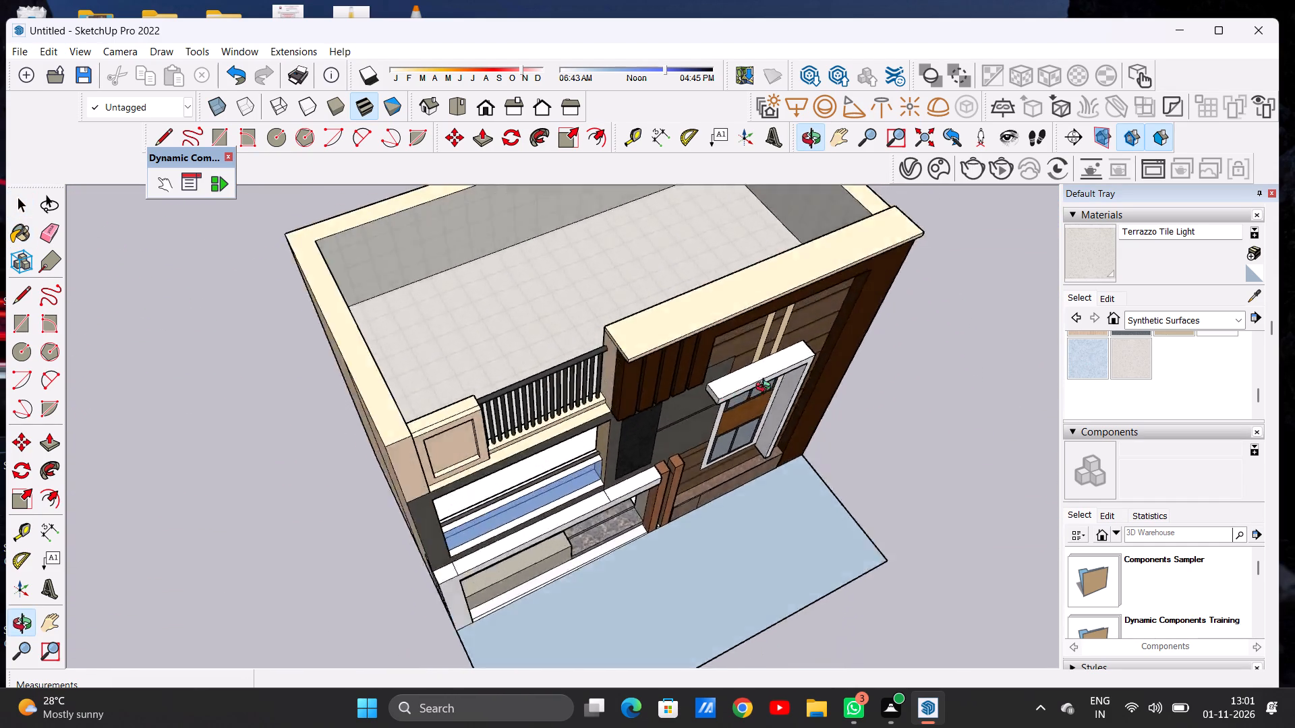
middle_drag(766, 388, 655, 260)
middle_drag(574, 266, 533, 247)
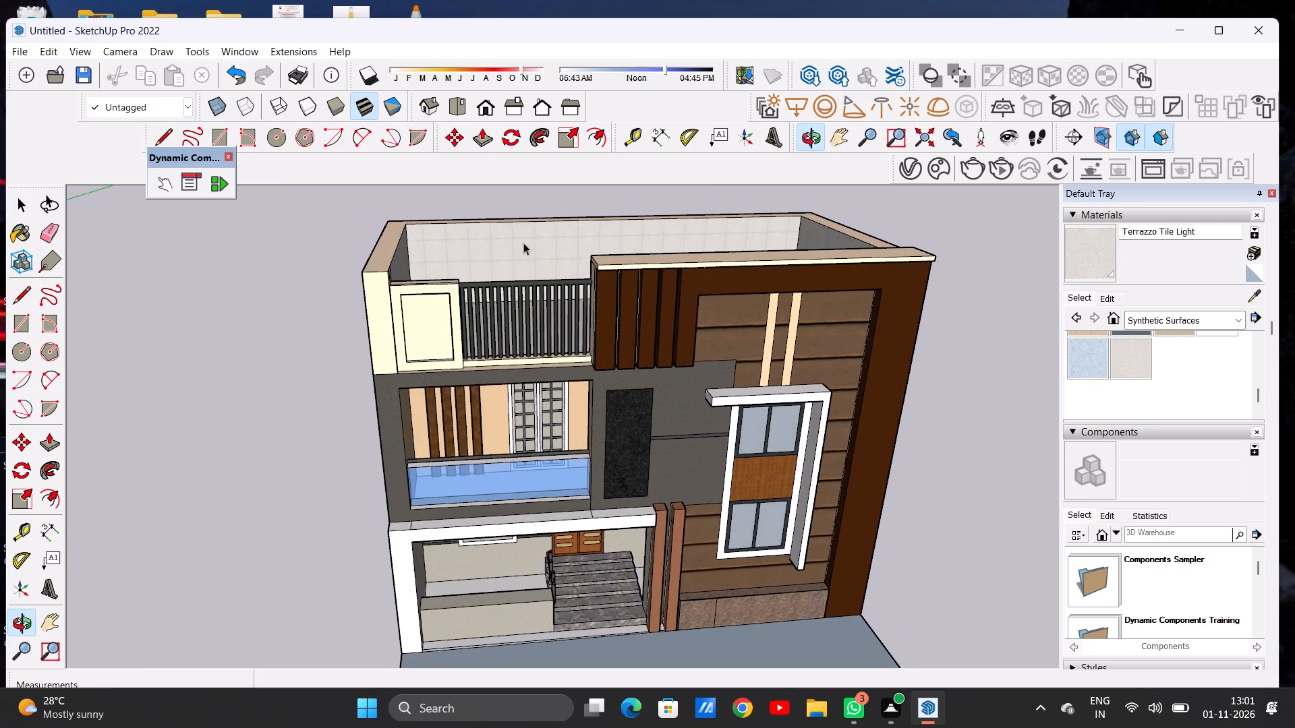
scroll(490, 284, down, 12)
scroll(565, 377, up, 6)
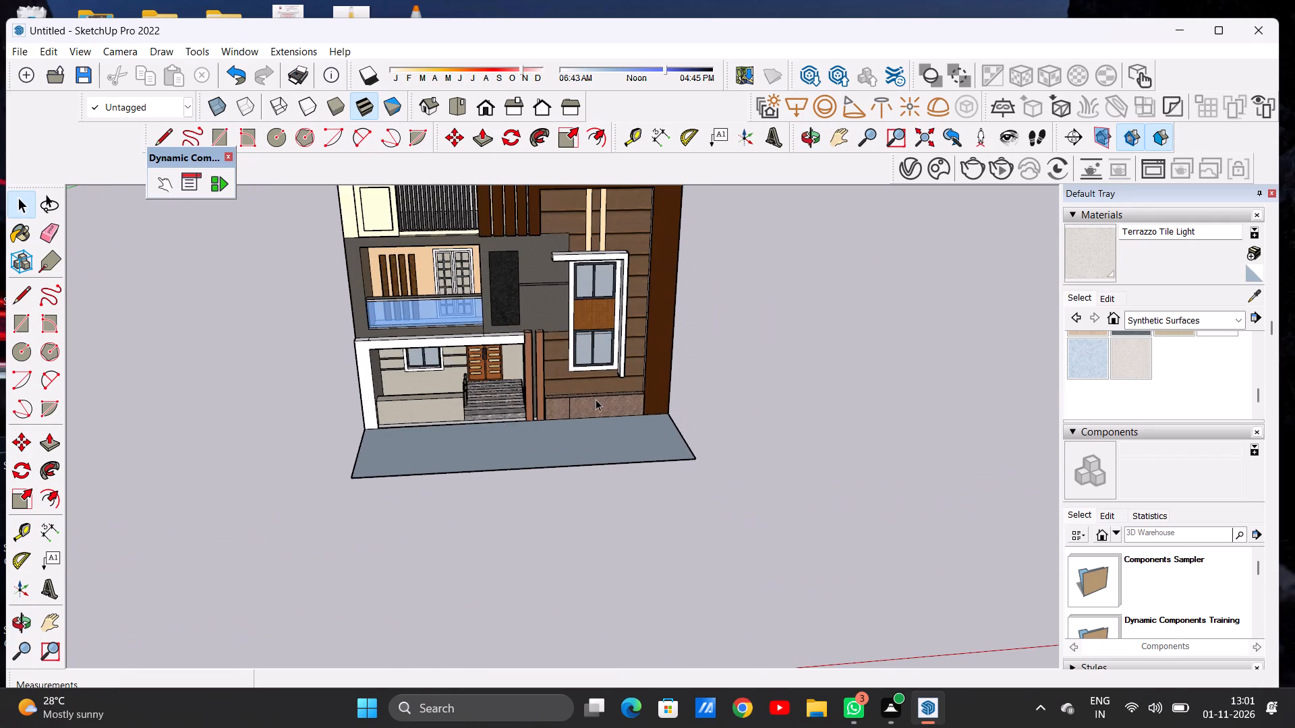
middle_drag(596, 401, 583, 337)
scroll(581, 402, down, 5)
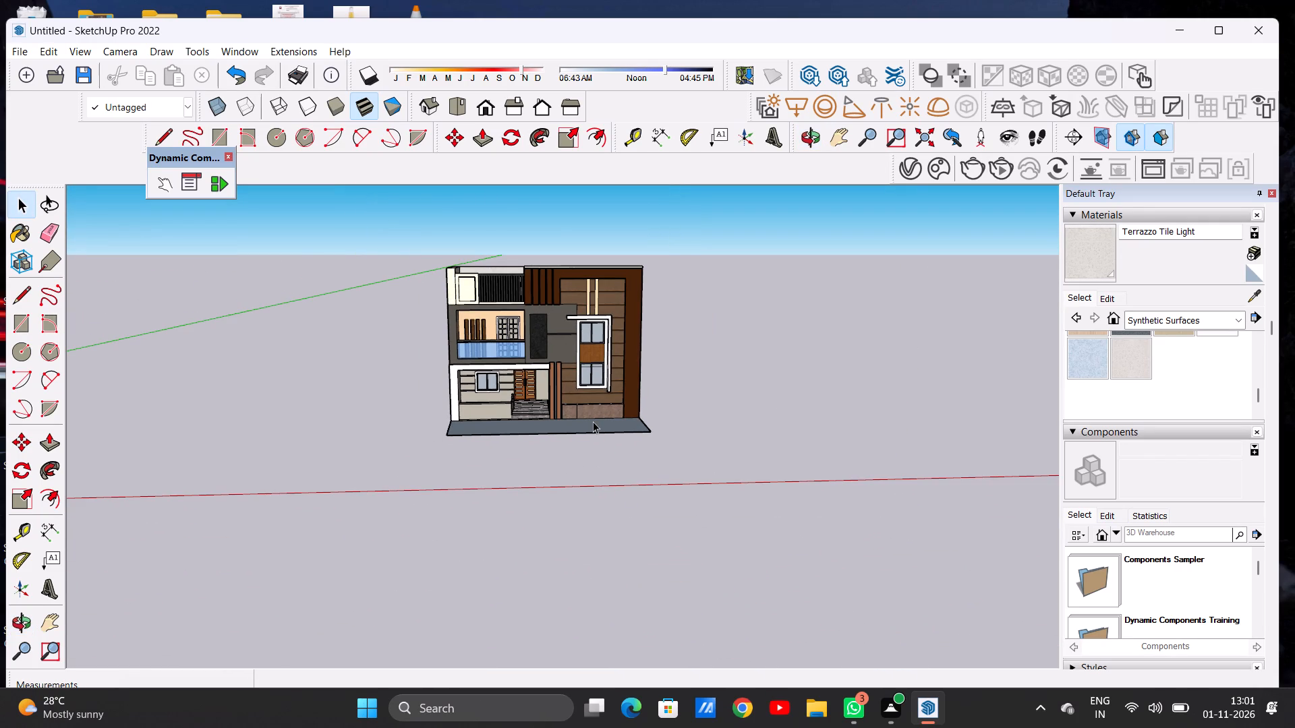
Paint the large ground face in front of the house with Field Square Tile from the Tile collection.
middle_drag(593, 421, 571, 523)
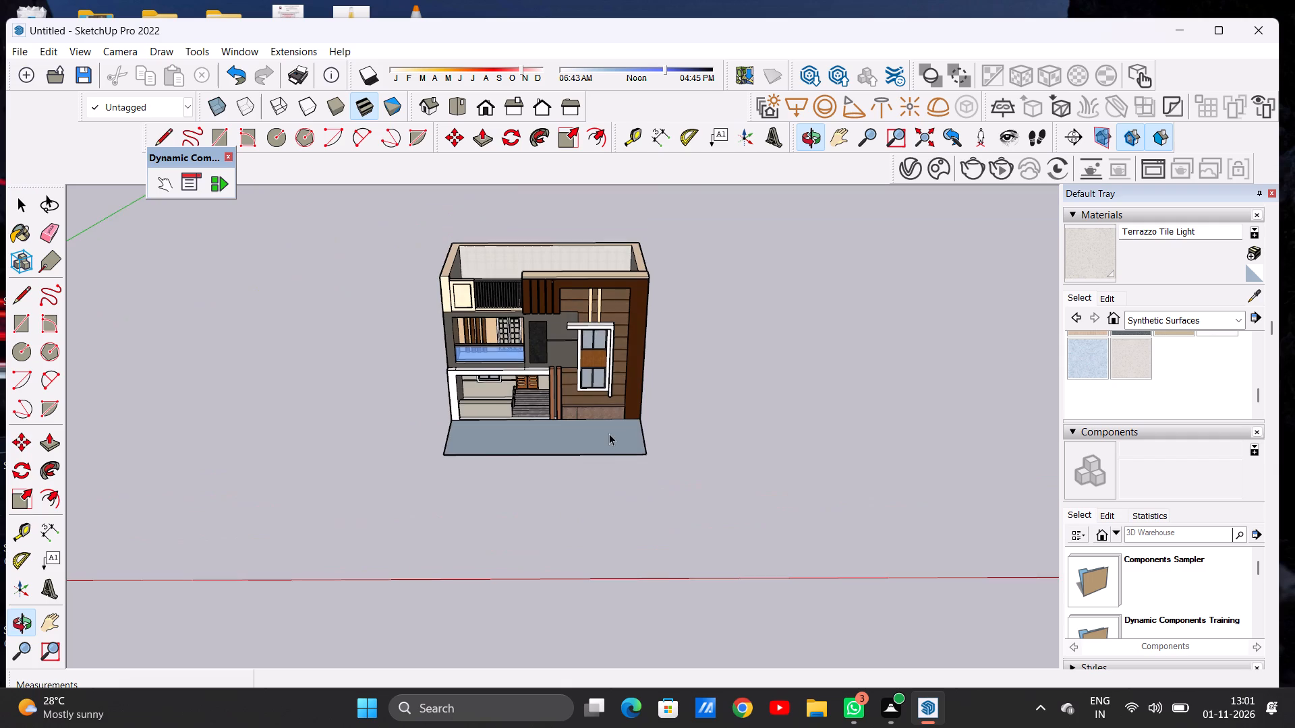
scroll(609, 429, up, 7)
middle_drag(631, 417, 625, 471)
scroll(618, 481, up, 5)
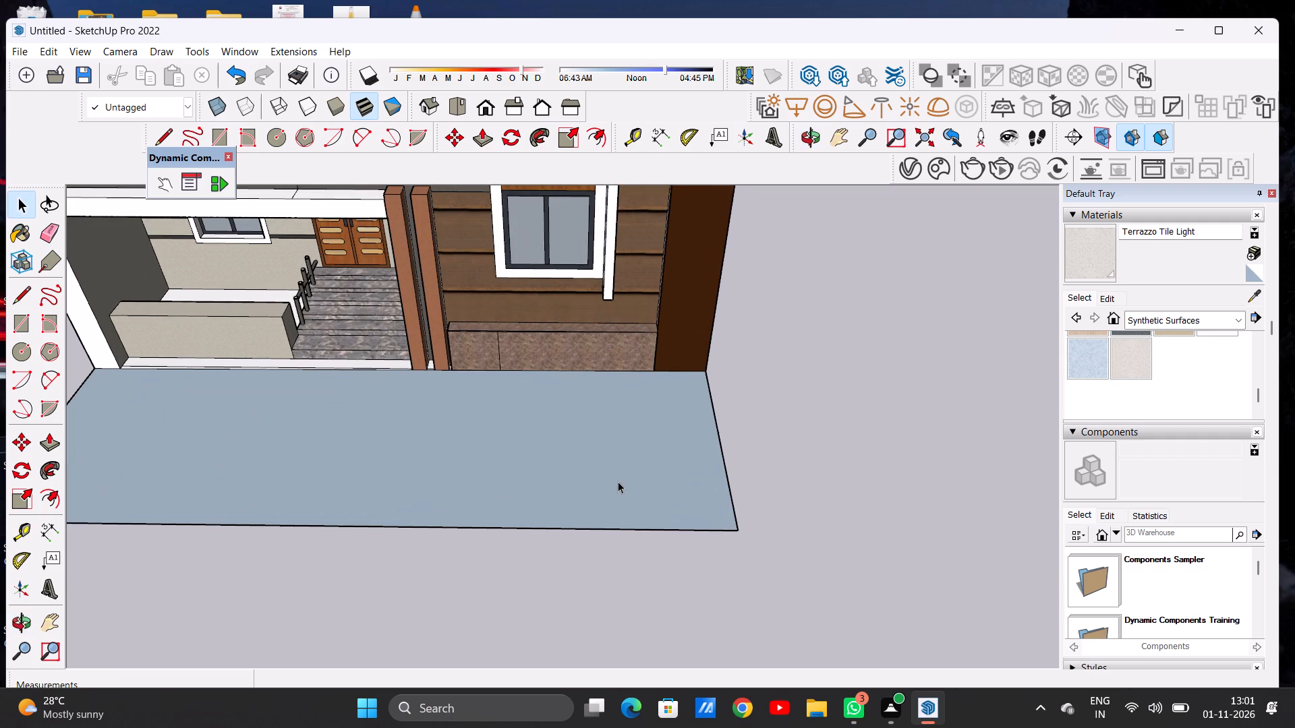
click(1135, 317)
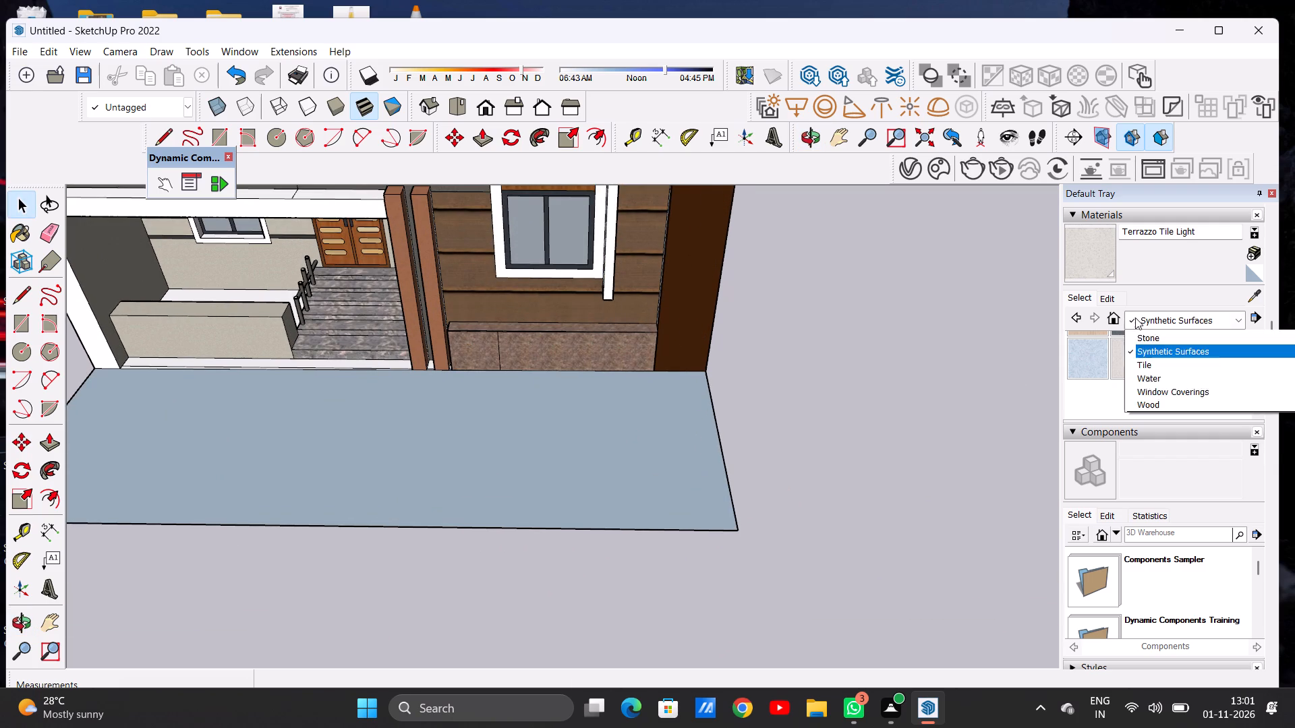
click(1141, 495)
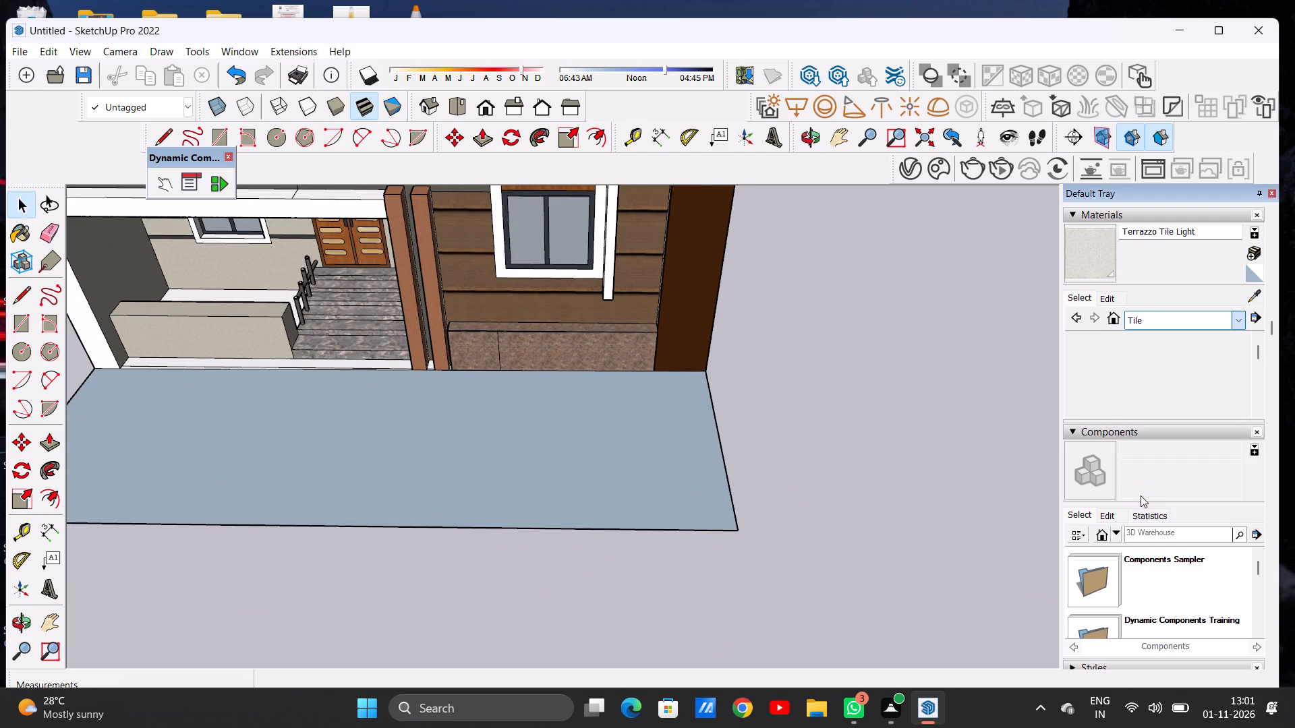
click(1172, 387)
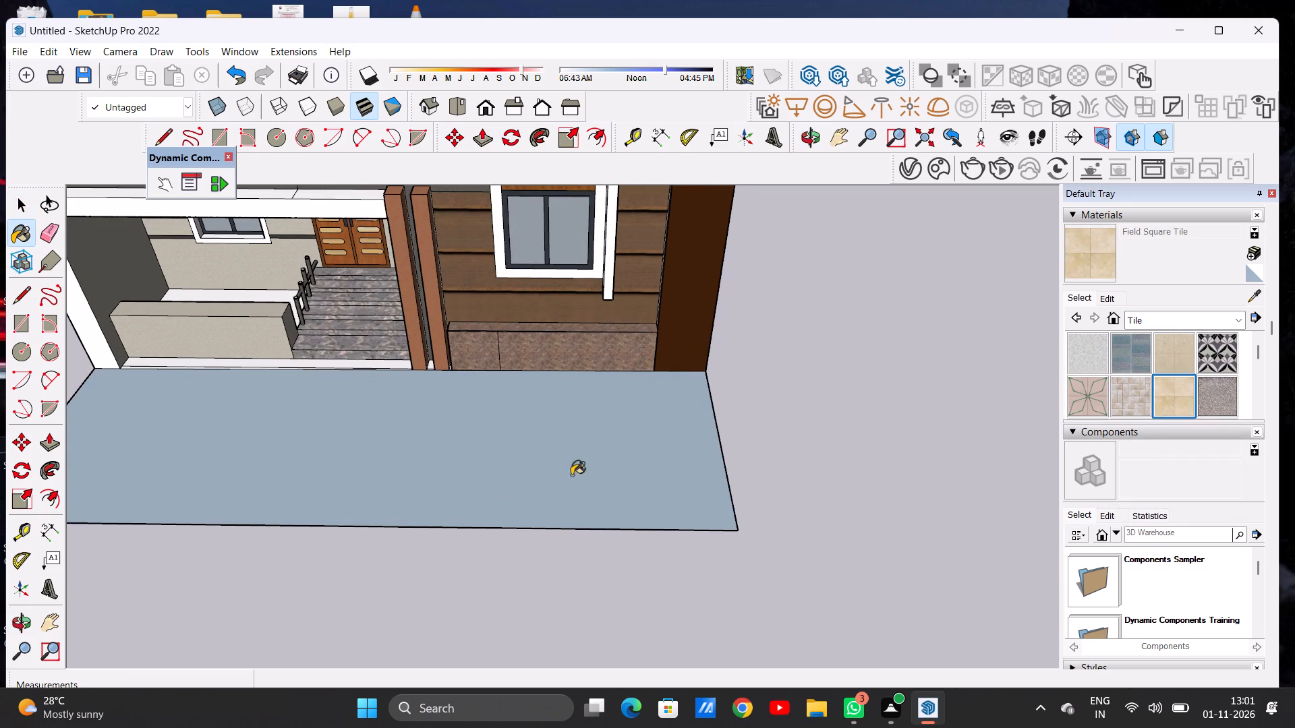
click(526, 480)
Apply Field Square Tile to the two narrow white floor strips at the foot of the entrance steps.
scroll(747, 443, down, 5)
scroll(468, 406, up, 11)
scroll(478, 374, down, 1)
scroll(478, 373, up, 4)
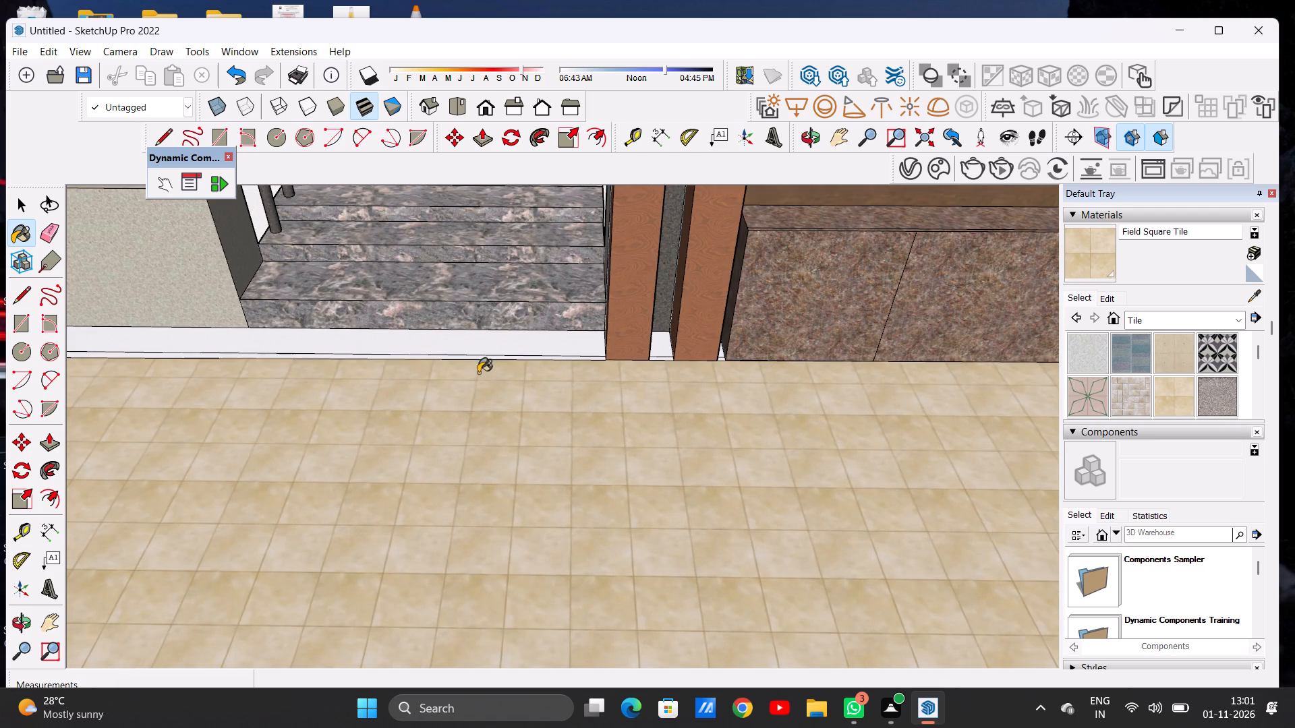
middle_drag(507, 415, 505, 481)
scroll(534, 359, up, 7)
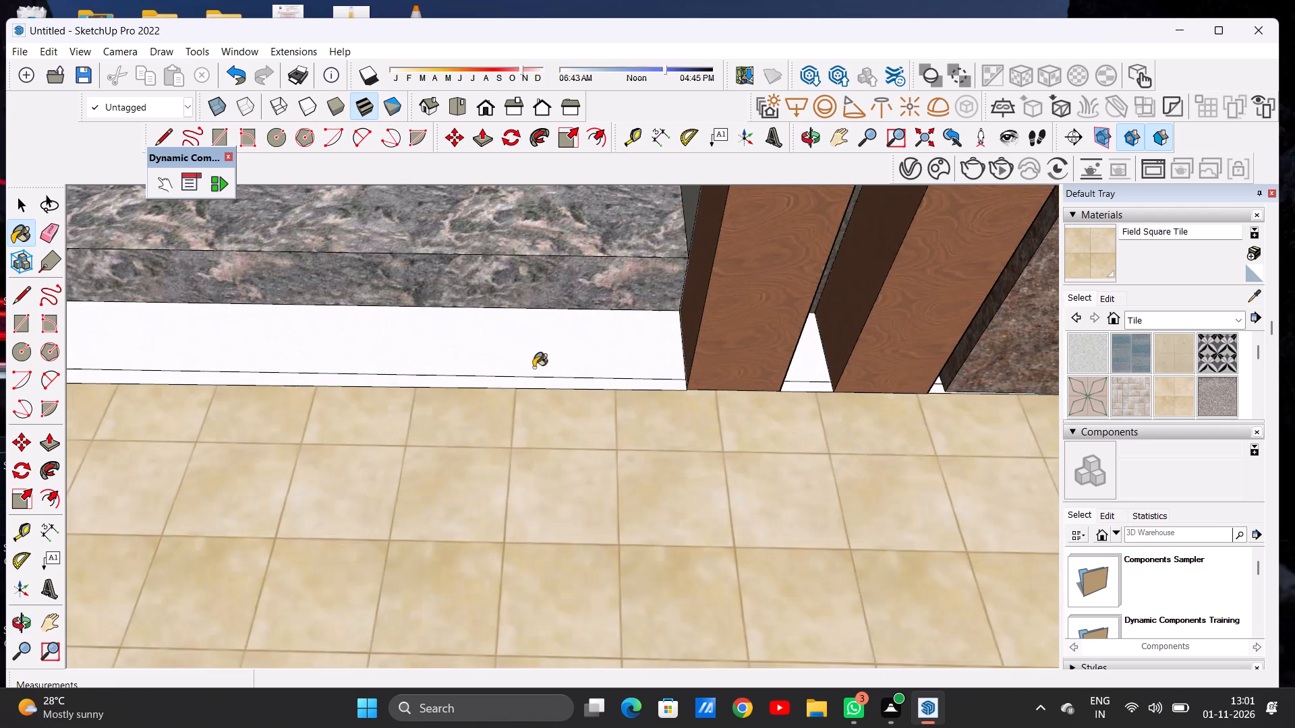
click(534, 367)
click(538, 385)
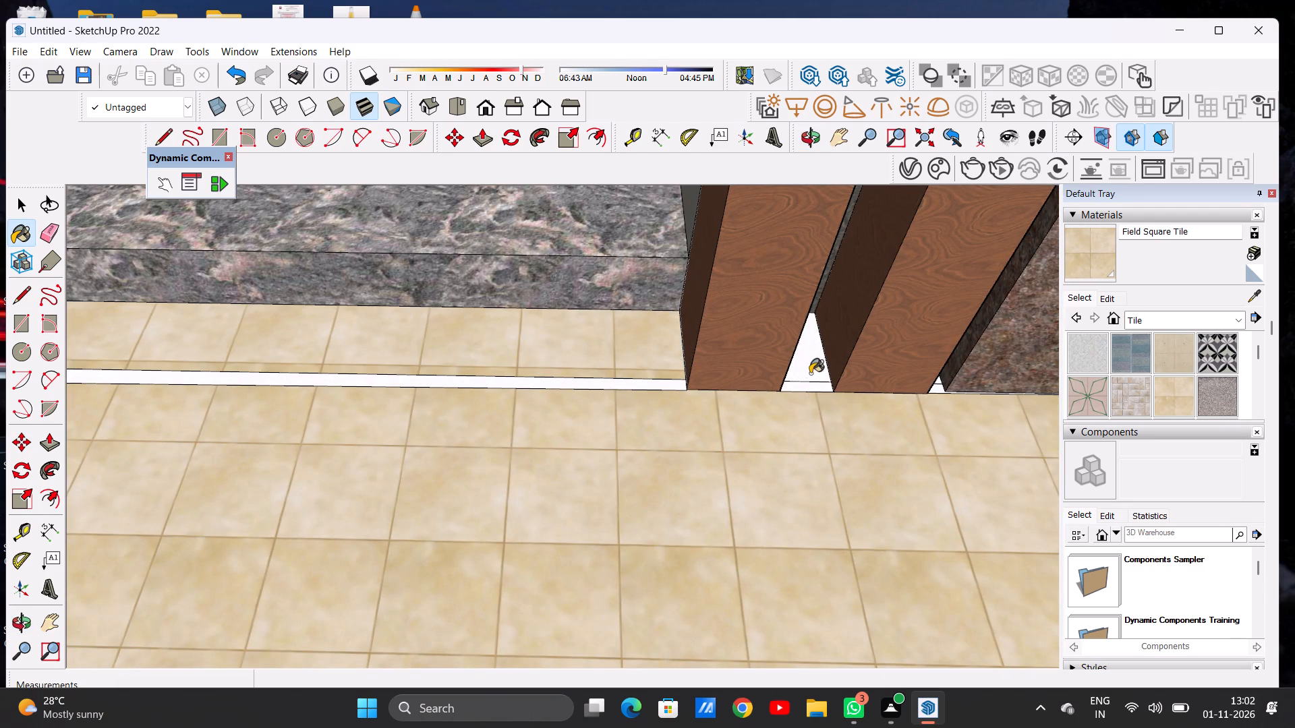
Apply Field Square Tile to the small white floor pieces between the two wooden posts and beside the stone plinth.
click(810, 373)
click(809, 388)
scroll(362, 347, down, 18)
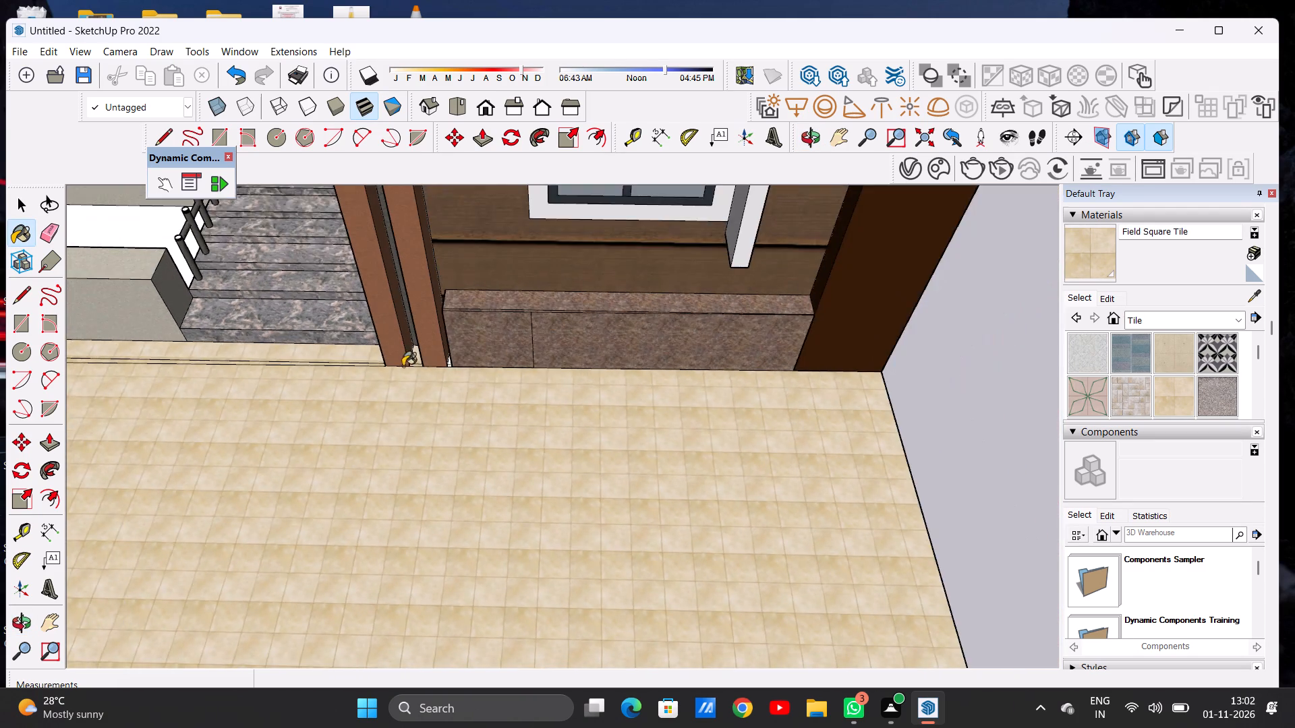
scroll(432, 388, up, 4)
scroll(434, 391, down, 1)
scroll(434, 391, up, 4)
scroll(450, 340, down, 1)
scroll(450, 340, up, 13)
click(454, 335)
click(463, 317)
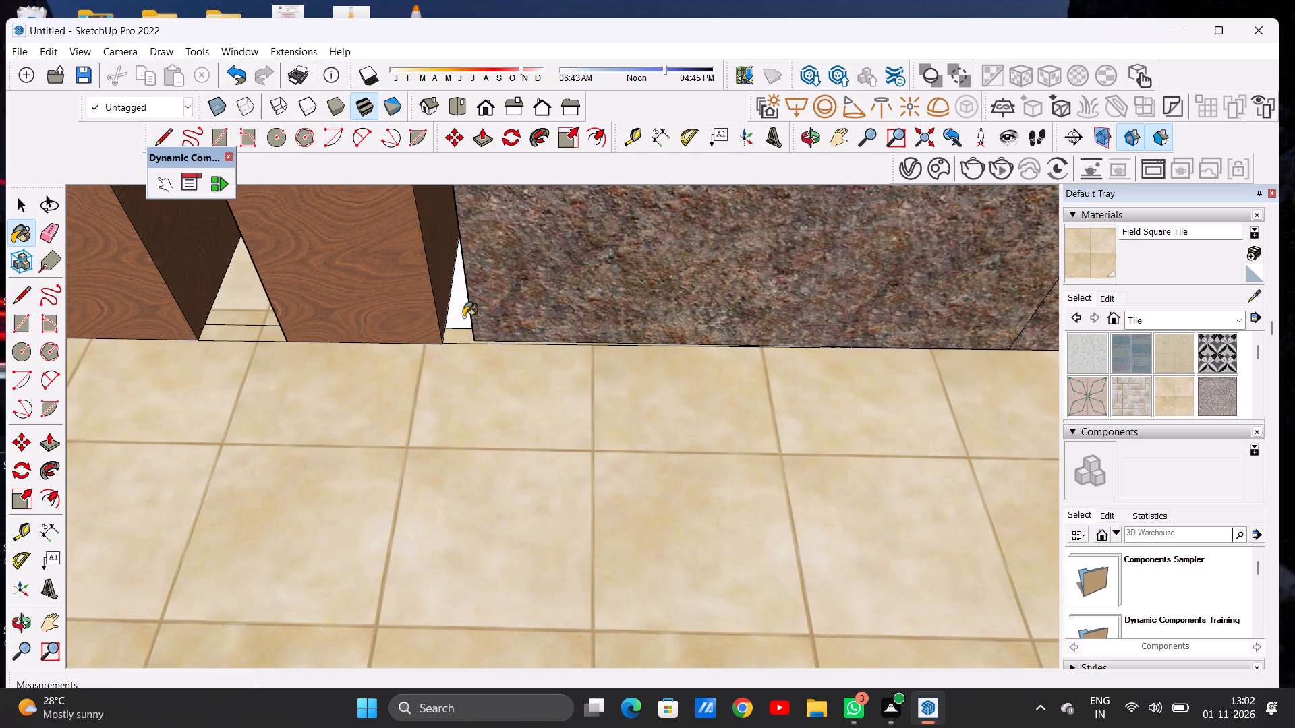
Examine the tiled forecourt and its edge along the porch for remaining unpainted faces.
scroll(495, 363, down, 20)
scroll(495, 363, down, 12)
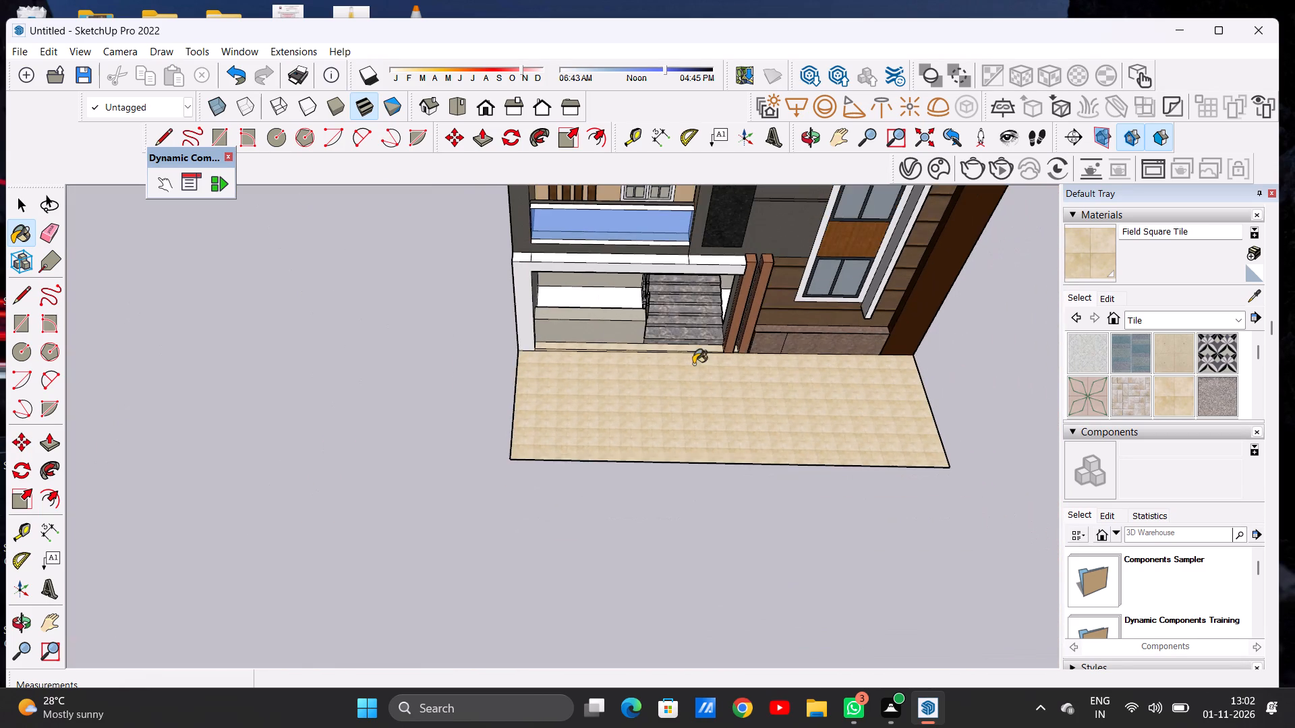
middle_drag(567, 380, 507, 388)
scroll(537, 357, up, 15)
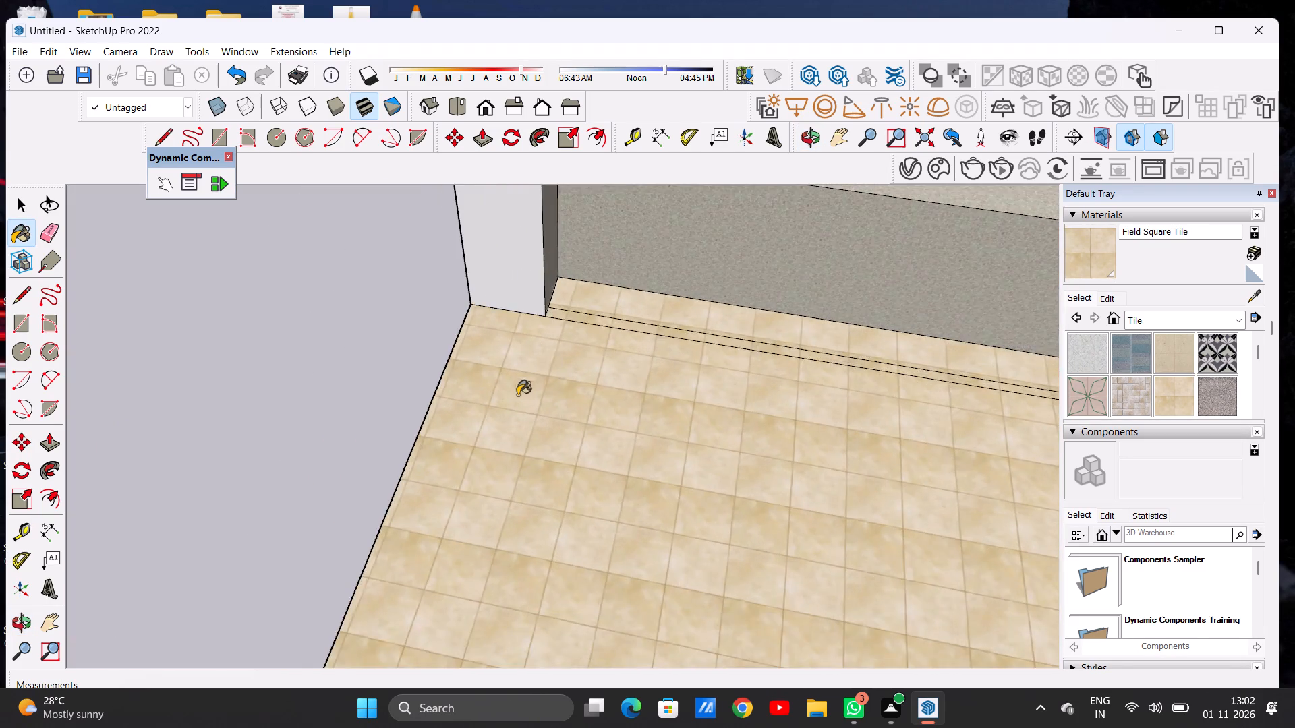
scroll(459, 398, down, 15)
scroll(462, 377, up, 1)
scroll(464, 376, down, 3)
middle_drag(534, 462, 595, 332)
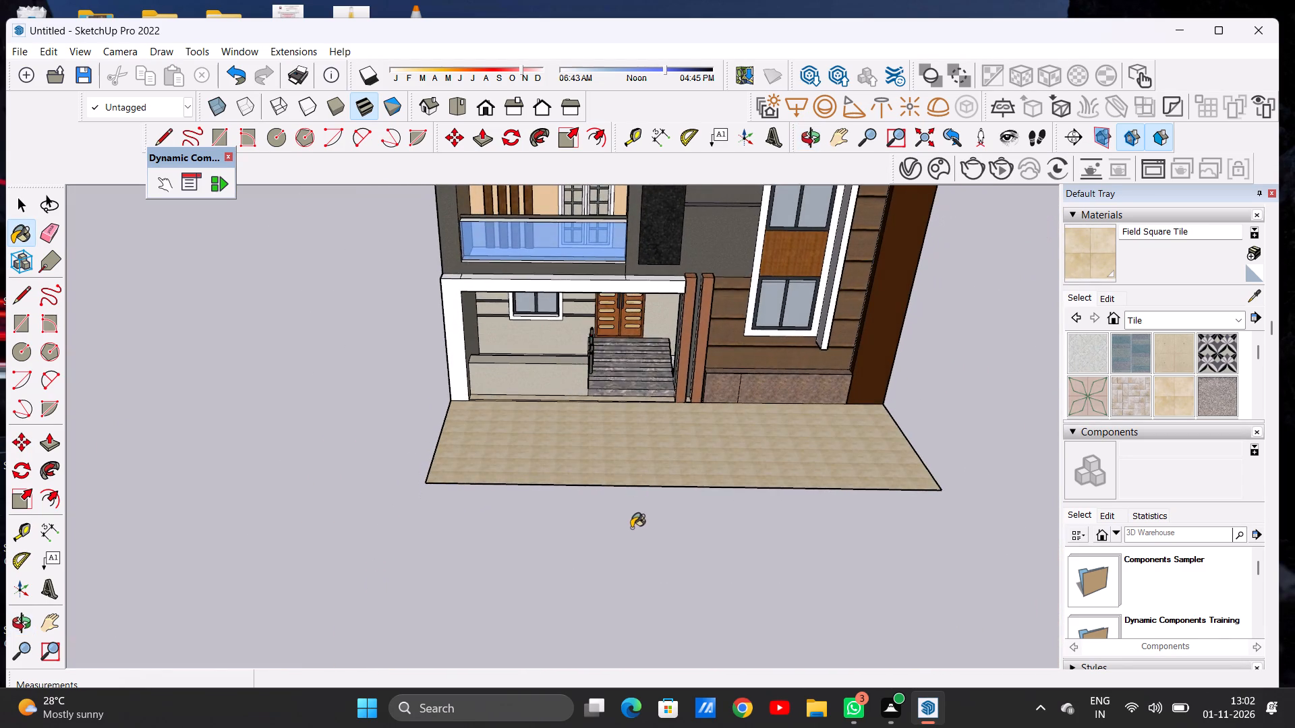
scroll(631, 531, up, 6)
middle_drag(489, 390, 490, 545)
scroll(490, 545, up, 1)
scroll(467, 483, down, 5)
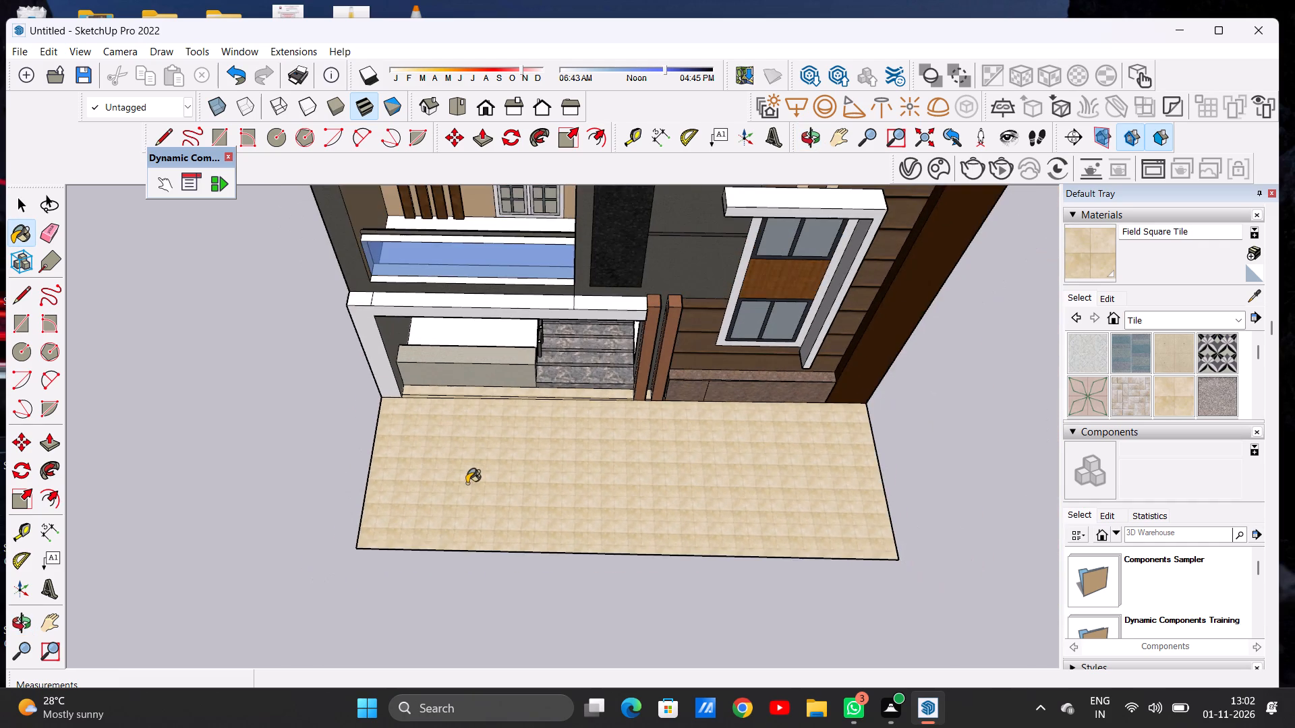
scroll(619, 484, up, 8)
middle_drag(610, 502, 602, 415)
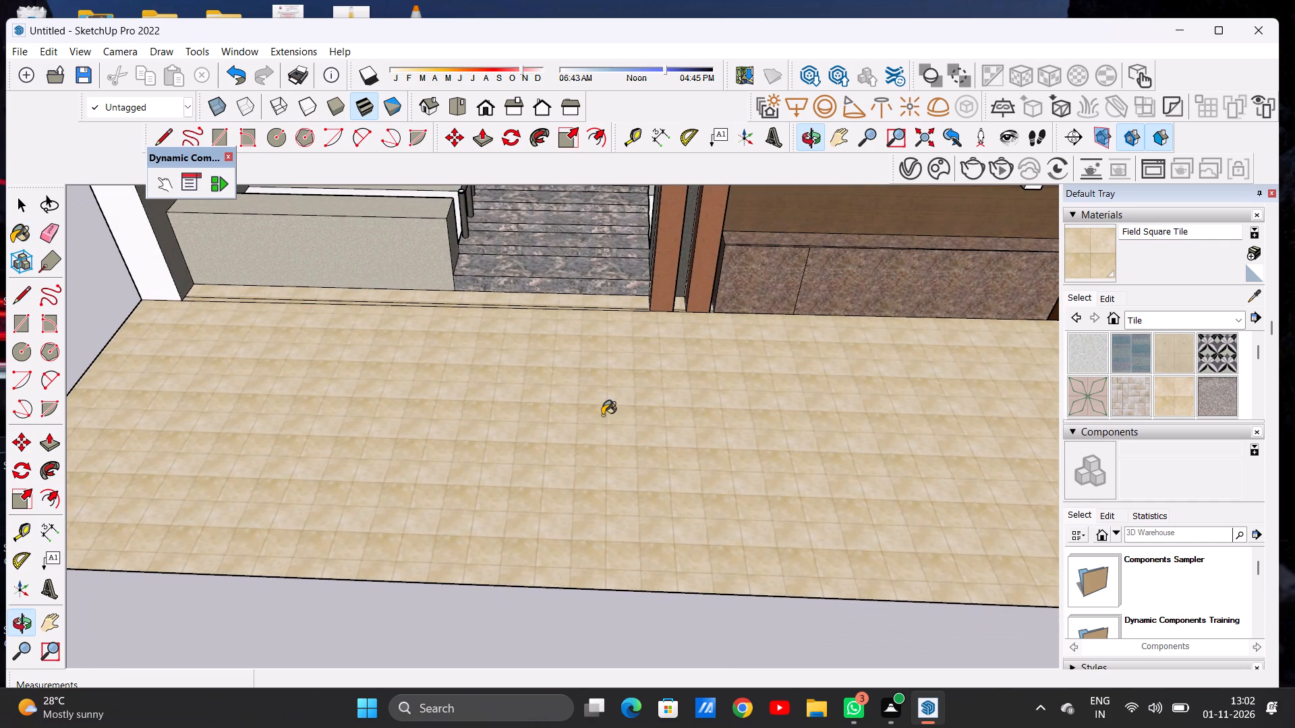
Paint the porch floor behind the low wall, beside the entrance steps, with Field Rectangle Tile.
click(1128, 394)
middle_drag(701, 375, 701, 394)
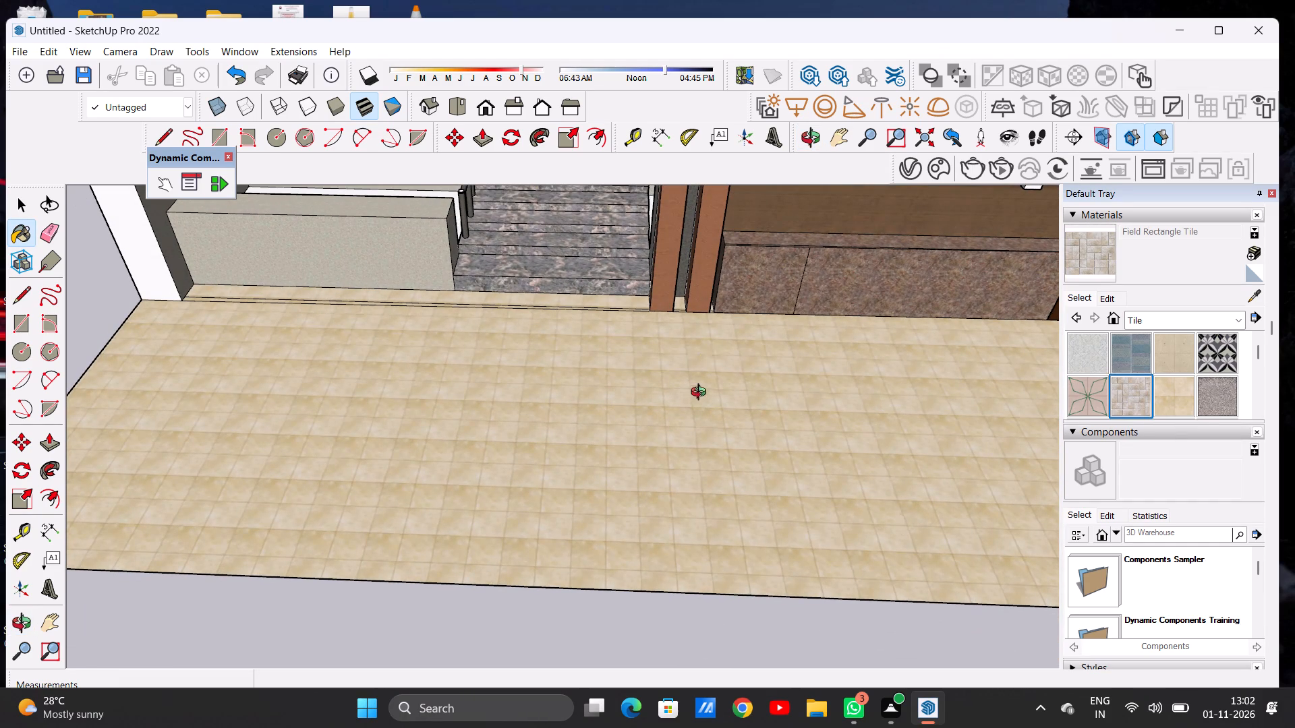
middle_drag(701, 394, 709, 489)
scroll(699, 385, down, 9)
scroll(537, 308, up, 5)
scroll(537, 308, down, 1)
scroll(537, 308, up, 9)
scroll(537, 308, down, 1)
scroll(537, 308, up, 3)
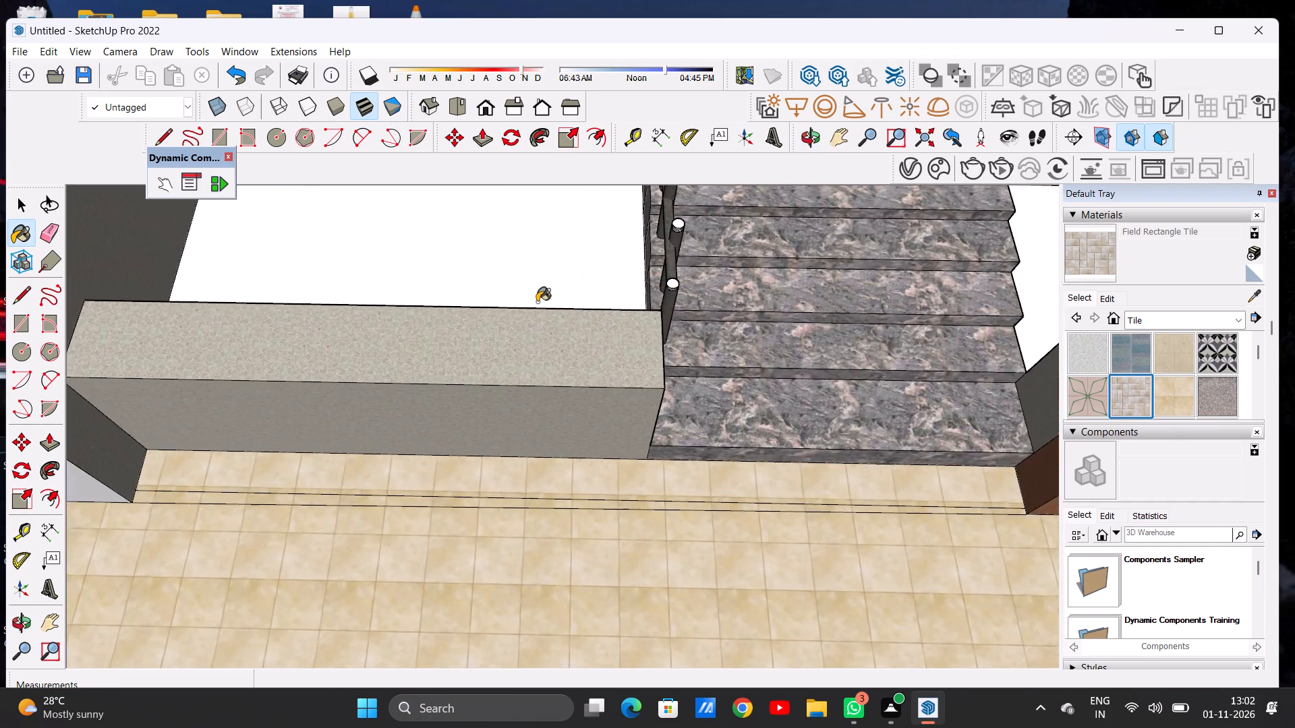
scroll(537, 302, up, 2)
click(544, 277)
scroll(497, 314, down, 6)
scroll(492, 325, up, 1)
scroll(492, 325, down, 1)
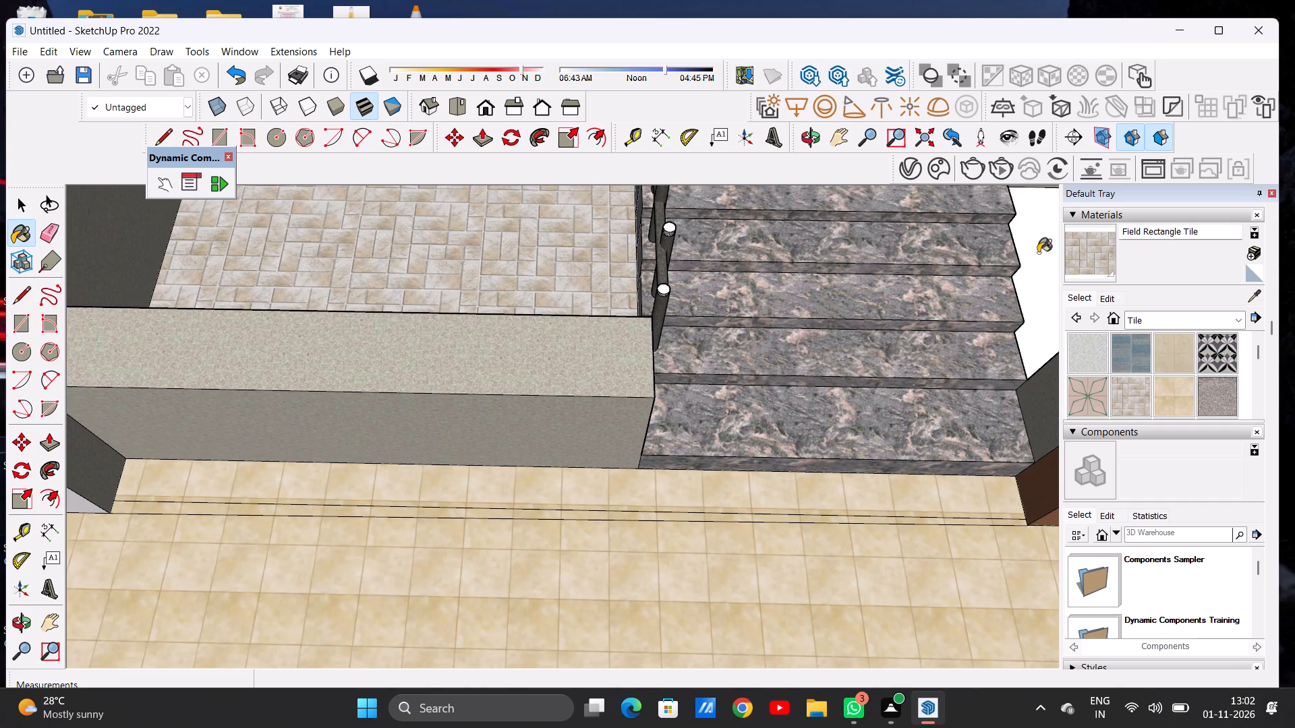
Paint the remaining white porch floor on the far side of the entrance steps with Field Rectangle Tile.
scroll(1038, 253, up, 6)
click(998, 267)
scroll(597, 313, down, 16)
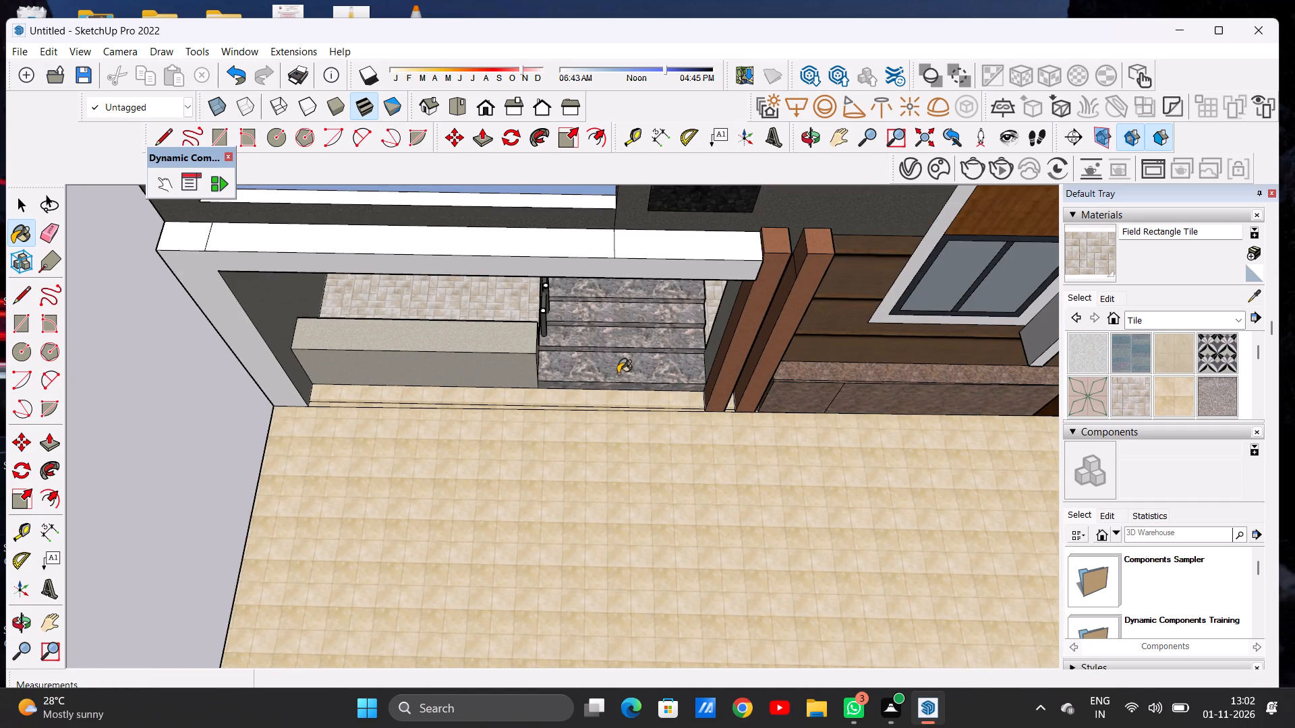
Examine the tiled porch and the whole front facade for remaining unpainted faces.
middle_drag(618, 373, 637, 194)
scroll(631, 398, up, 6)
middle_drag(593, 369, 579, 506)
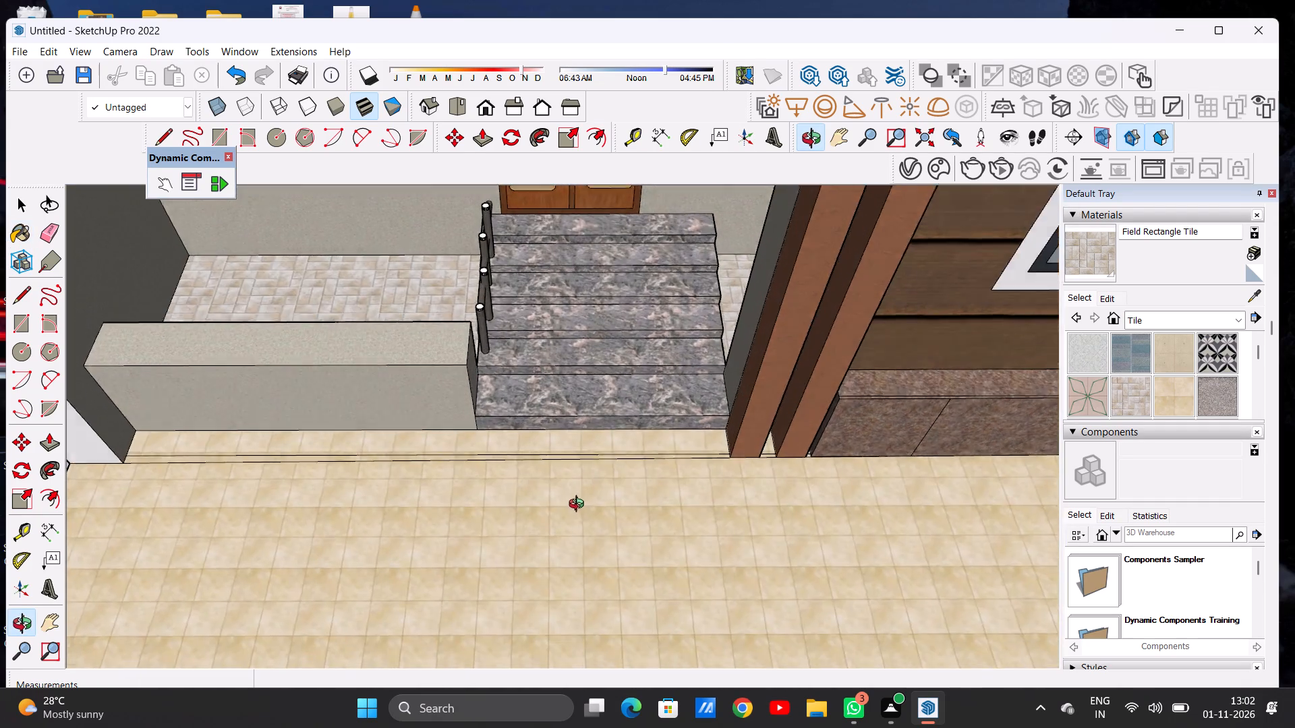
middle_drag(579, 506, 579, 361)
scroll(579, 361, up, 1)
scroll(573, 404, down, 17)
middle_drag(587, 411, 595, 322)
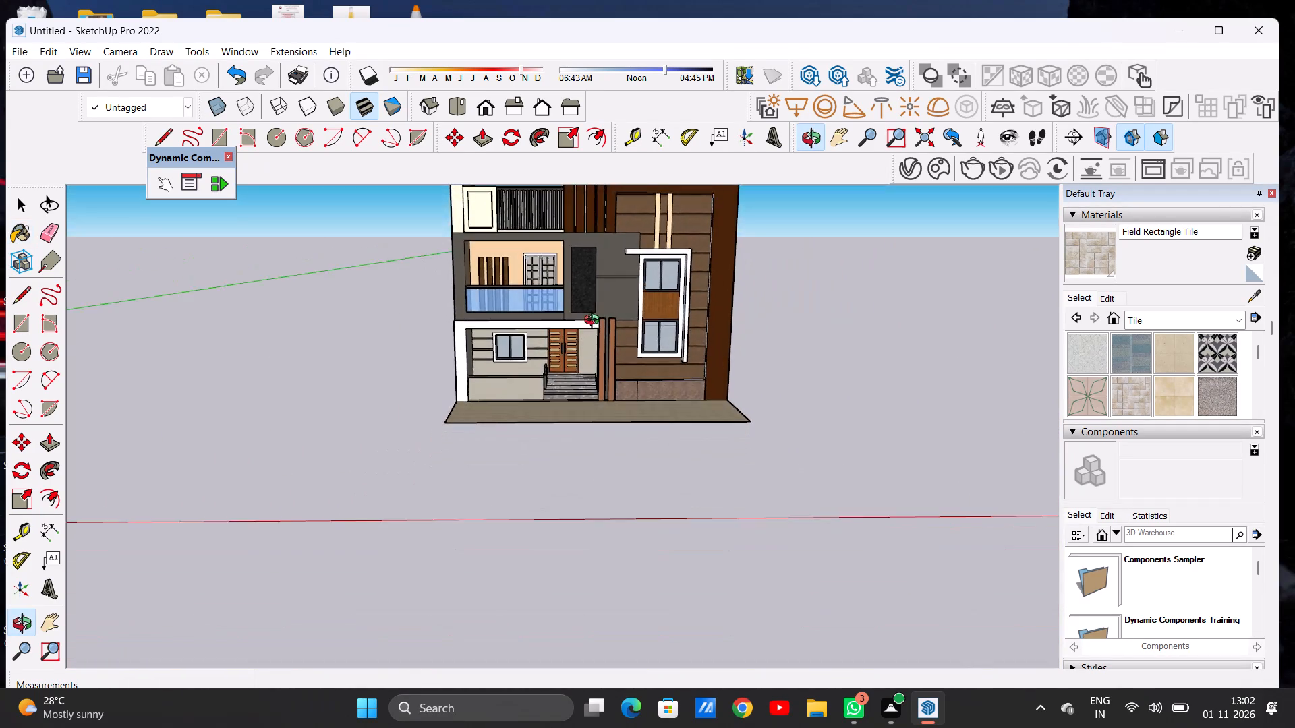
middle_drag(595, 322, 589, 360)
scroll(480, 377, down, 4)
scroll(509, 301, up, 4)
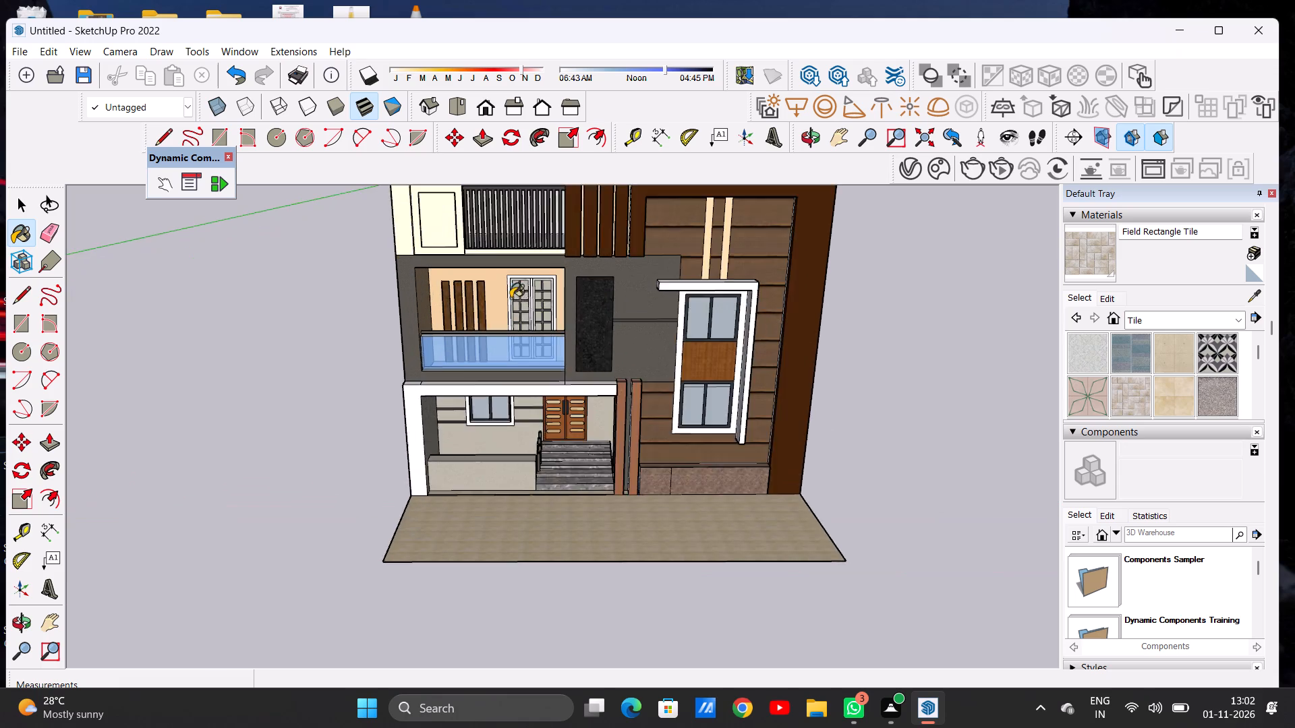
Paint the white first-floor balcony floor behind the glass railing with Concrete Pavers Block Multi.
scroll(511, 298, up, 4)
scroll(517, 355, down, 1)
scroll(518, 355, up, 4)
middle_drag(521, 326, 529, 457)
scroll(529, 457, up, 1)
scroll(533, 360, up, 7)
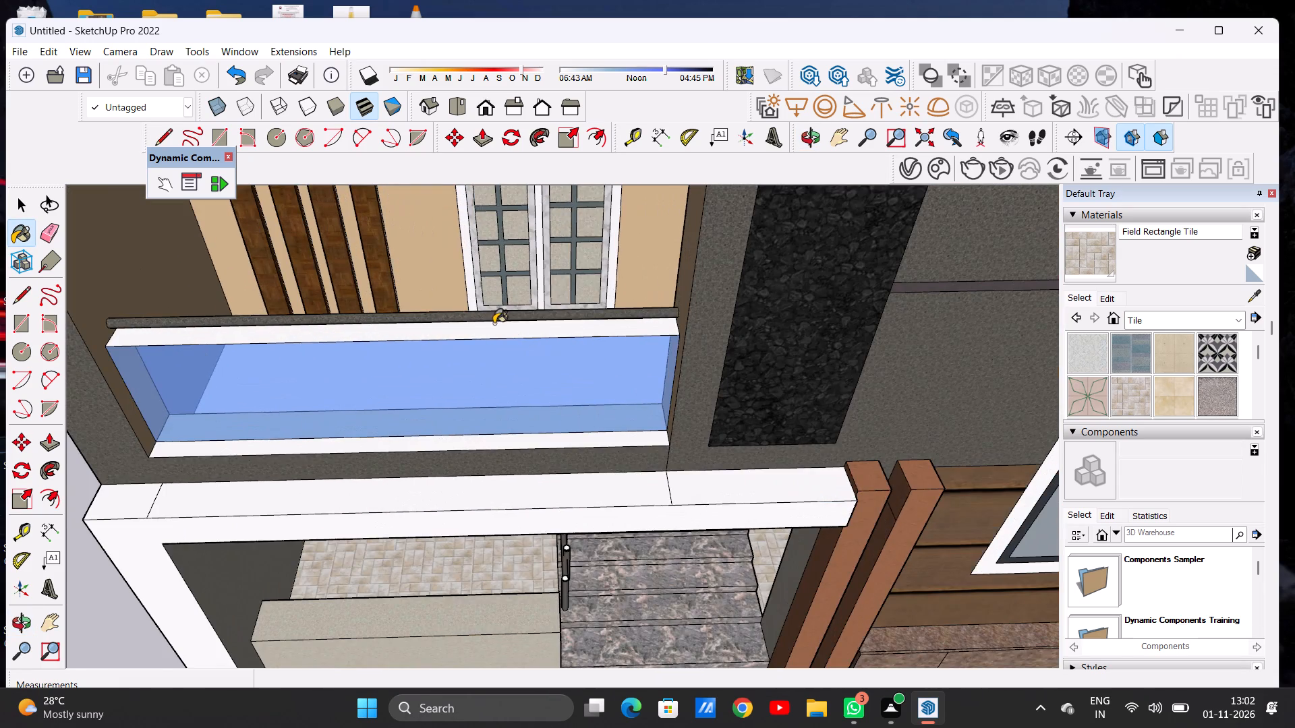
middle_drag(494, 324, 489, 417)
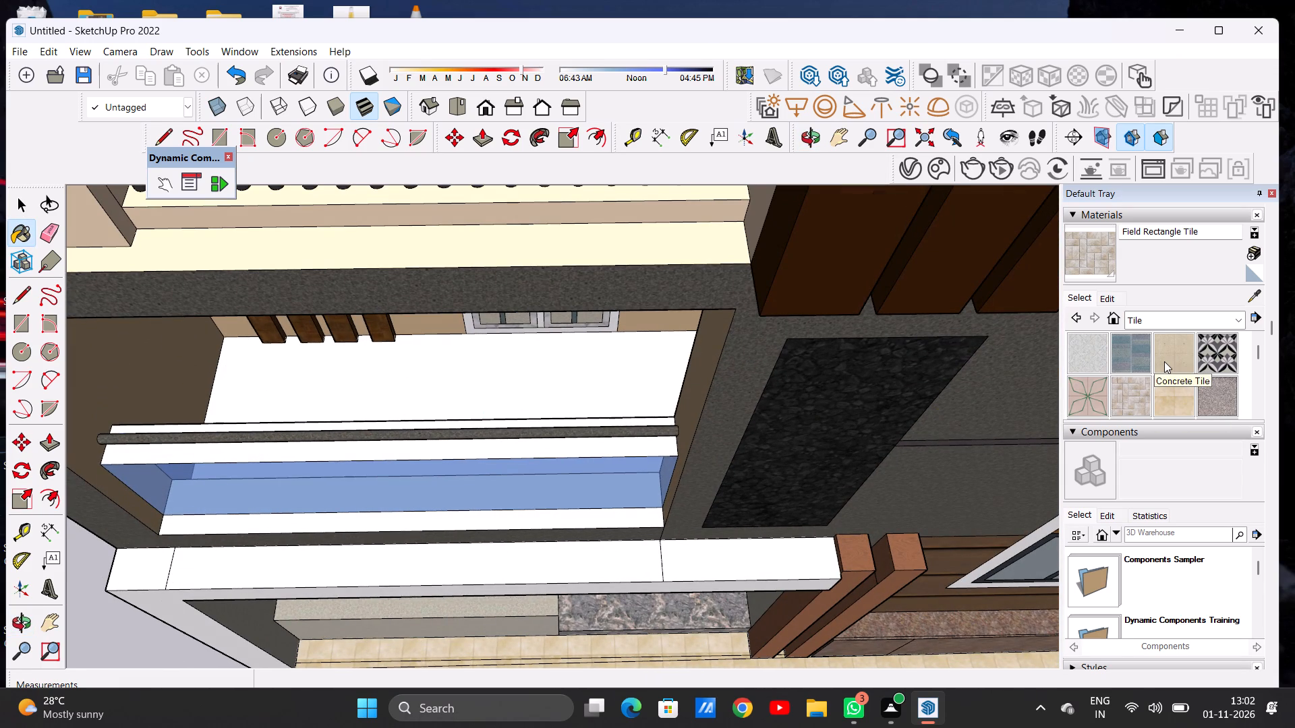
scroll(1164, 361, down, 1)
scroll(1164, 361, up, 1)
click(1132, 358)
click(602, 367)
scroll(608, 381, up, 6)
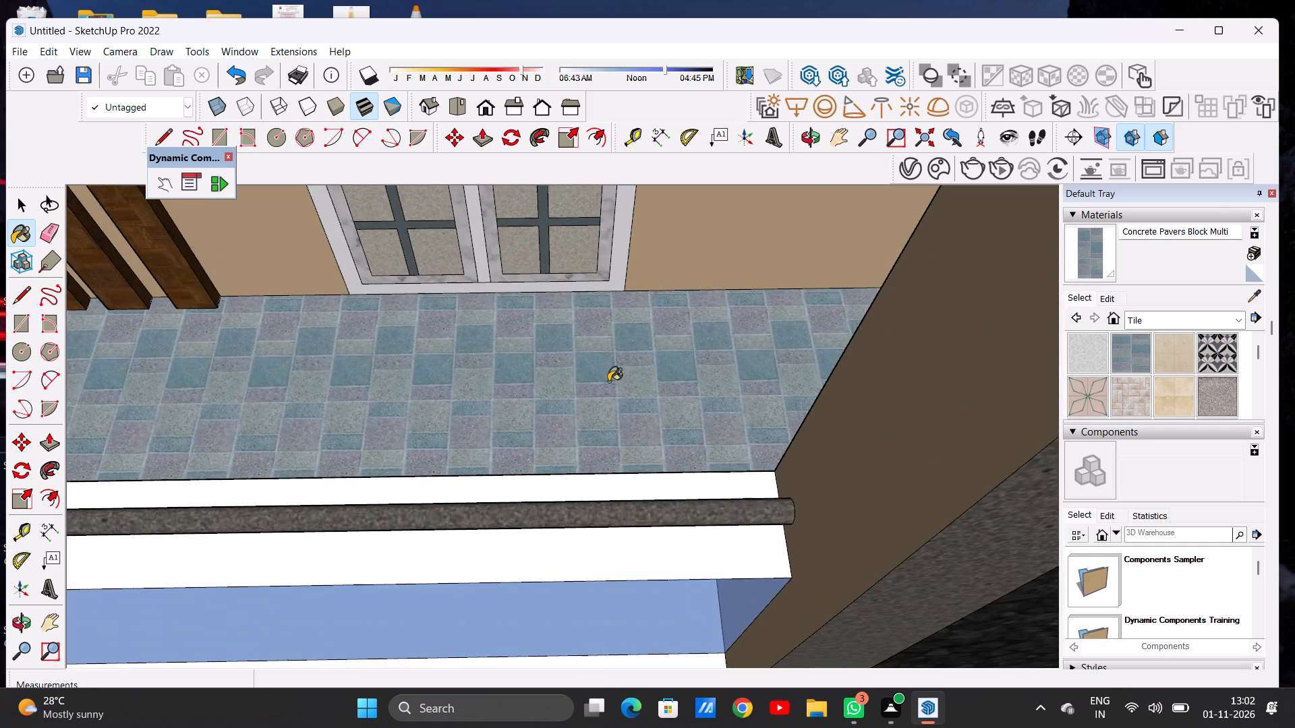
Set the texture height of Concrete Pavers Block Multi on the balcony floor to 5', keeping its proportions linked.
scroll(608, 382, down, 20)
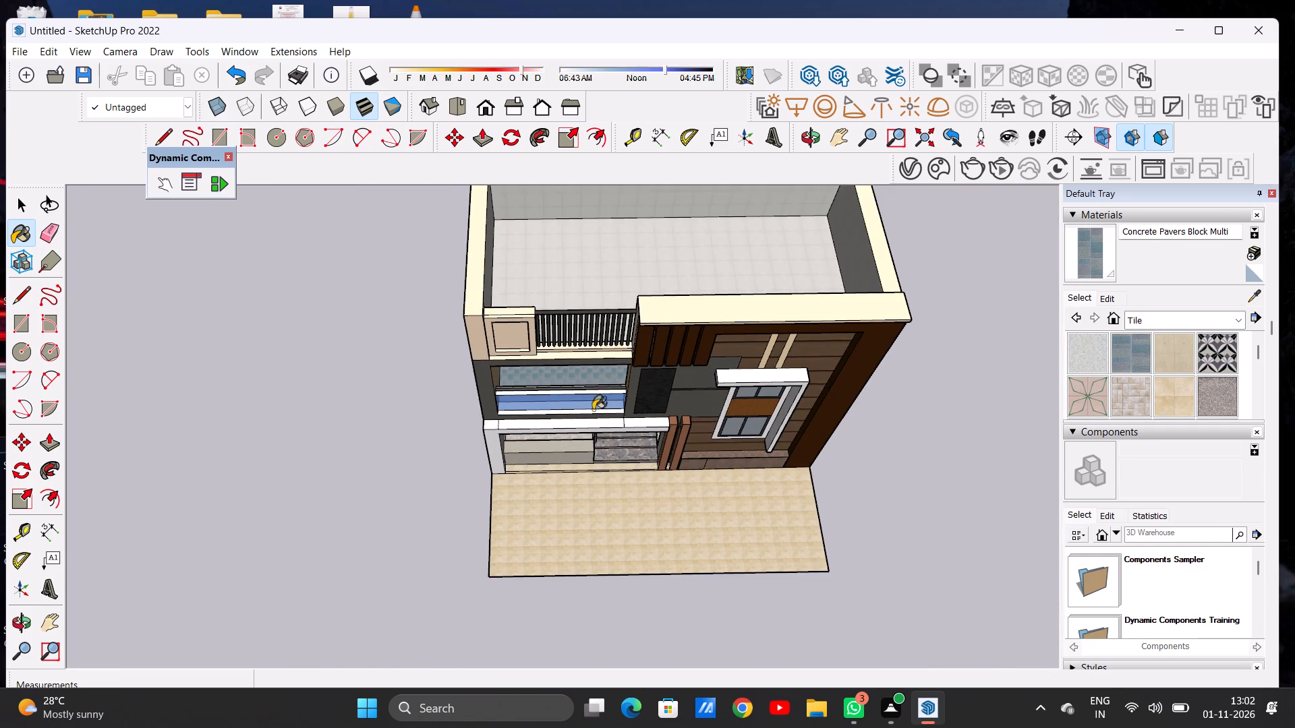
middle_drag(593, 417, 601, 311)
scroll(578, 397, up, 7)
scroll(587, 344, up, 1)
middle_drag(582, 360, 552, 473)
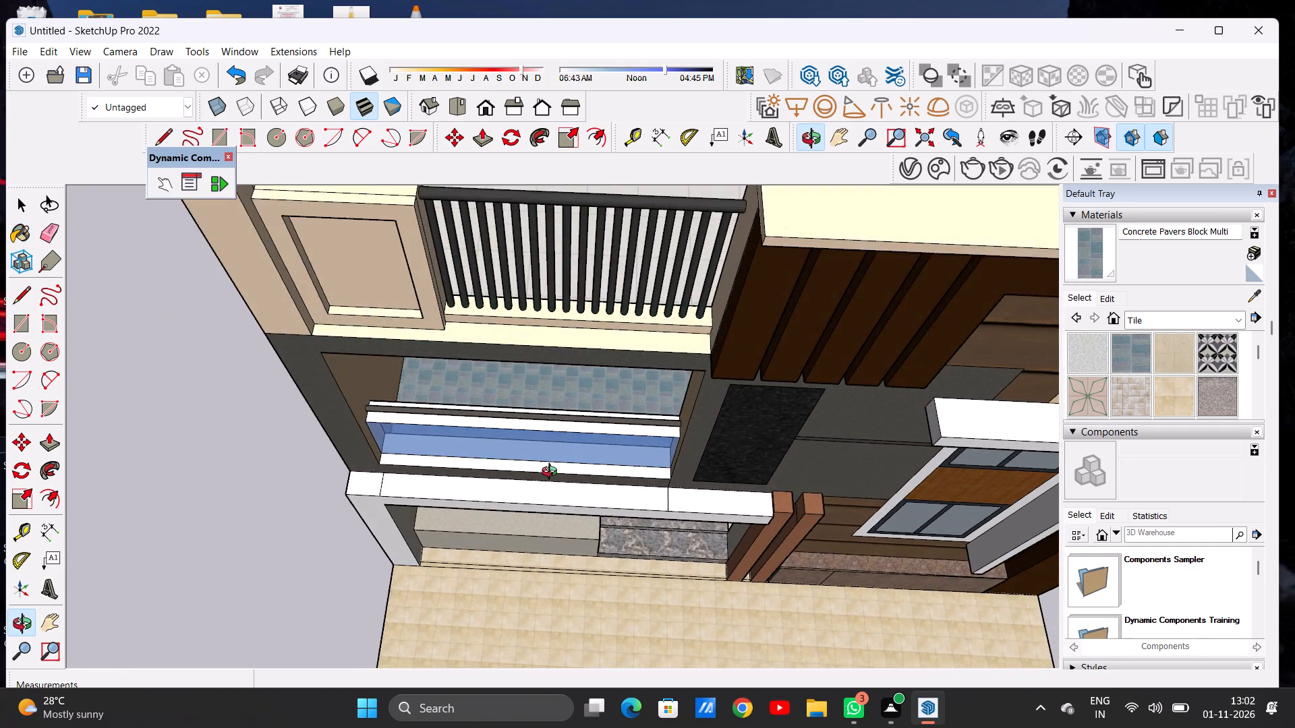
middle_drag(552, 473, 571, 458)
scroll(602, 436, up, 19)
middle_drag(629, 309, 627, 336)
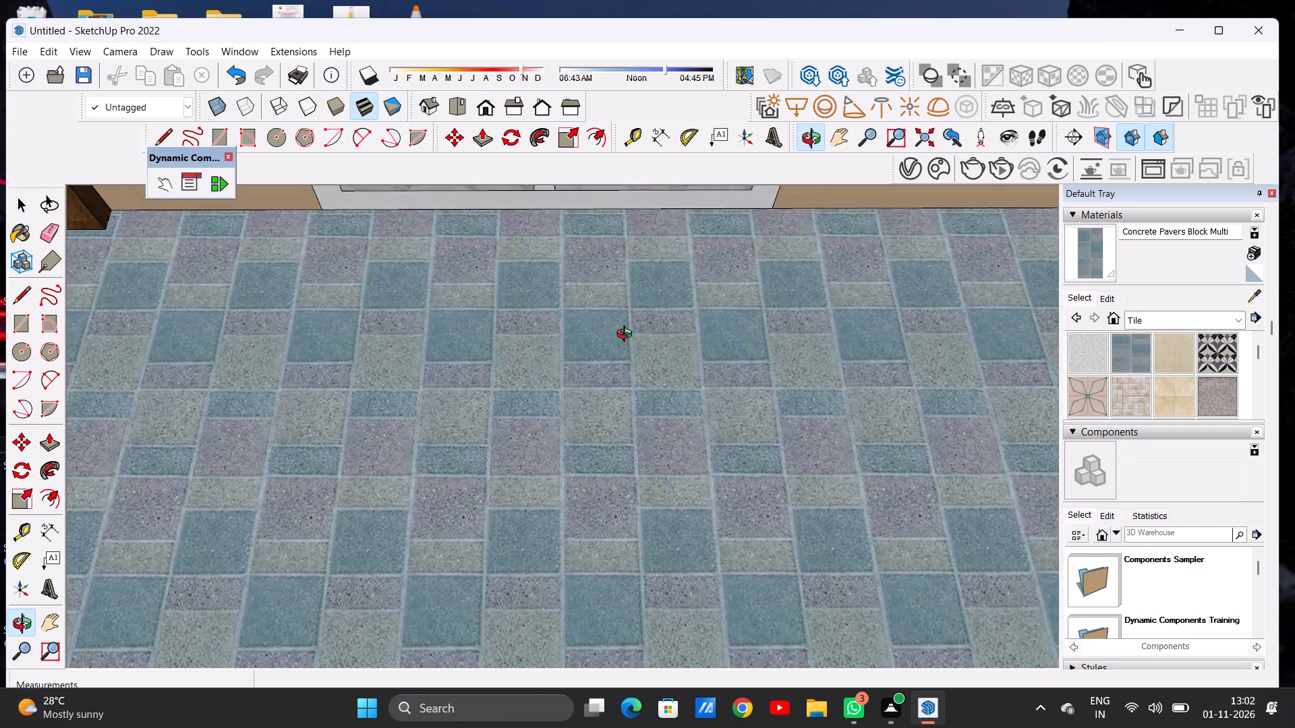
middle_drag(627, 336, 629, 330)
scroll(629, 330, up, 1)
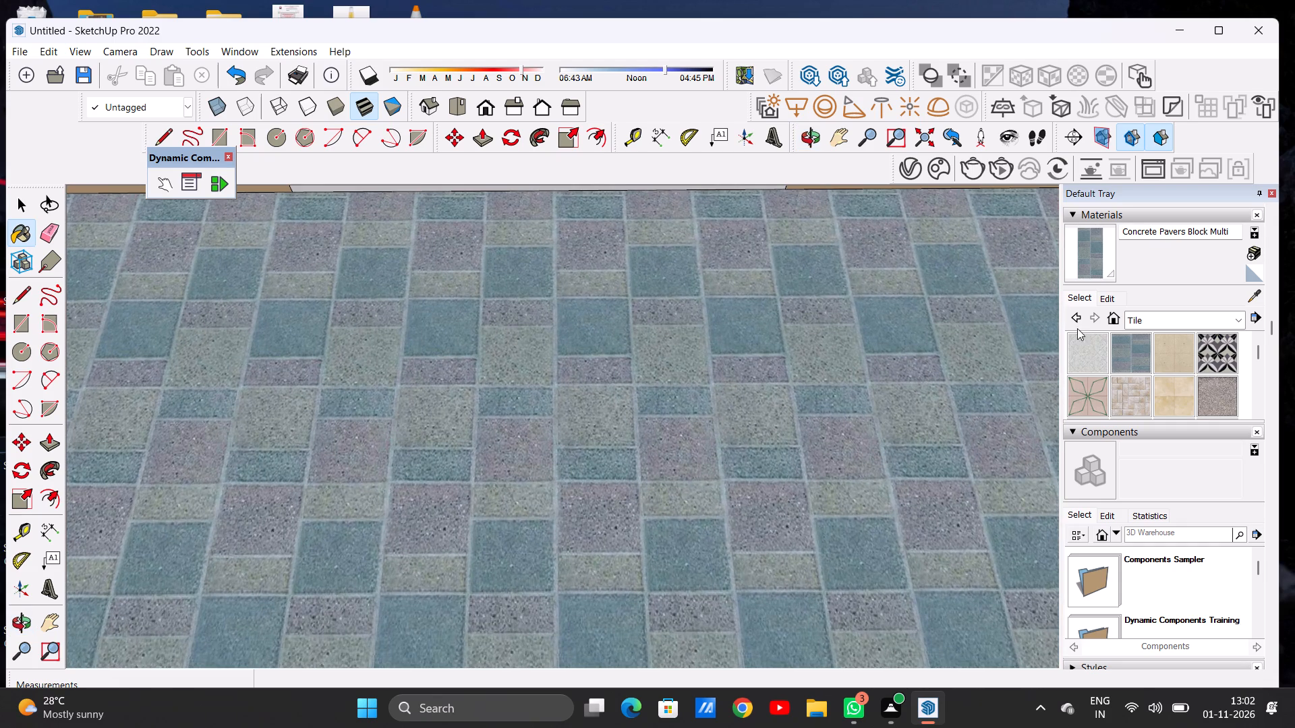
click(1109, 295)
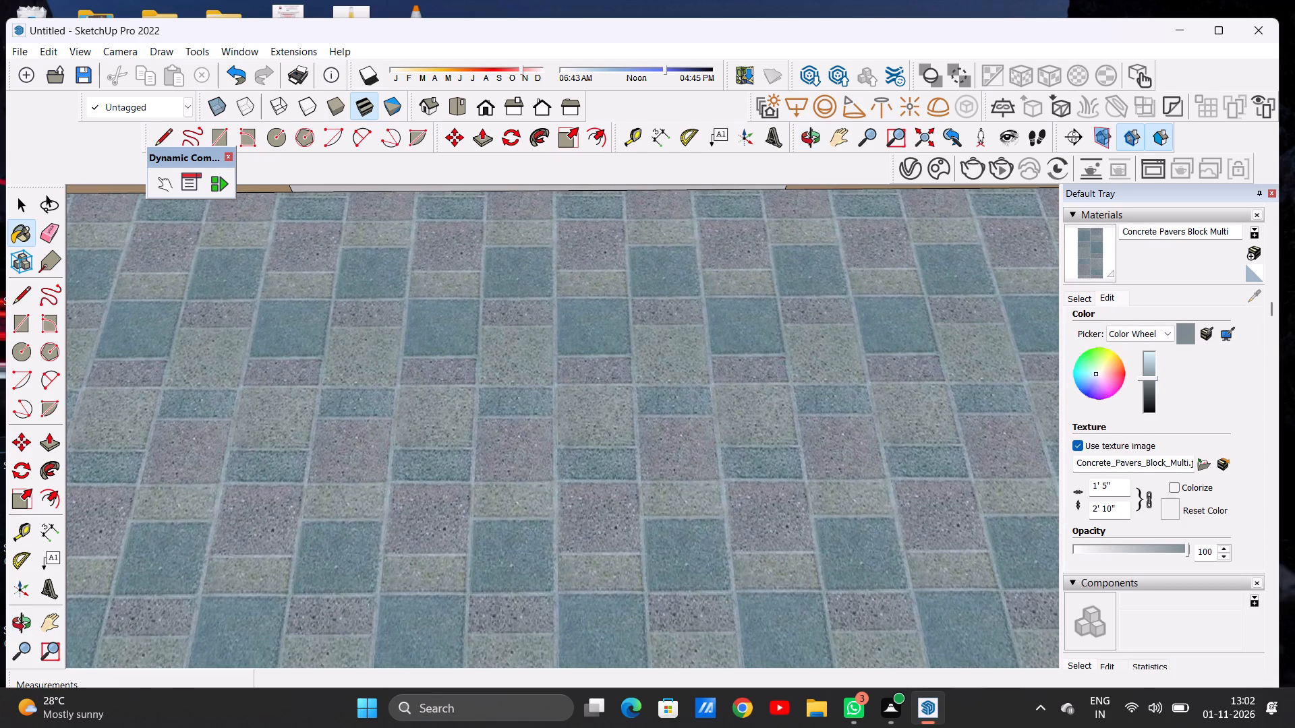
click(1122, 508)
key(BackSpace)
key(BackSpace)
key(BackSpace)
key(BackSpace)
key(BackSpace)
key(BackSpace)
key(BackSpace)
key(BackSpace)
key(BackSpace)
key(BackSpace)
key(BackSpace)
key(BackSpace)
key(BackSpace)
key(BackSpace)
key(BackSpace)
key(BackSpace)
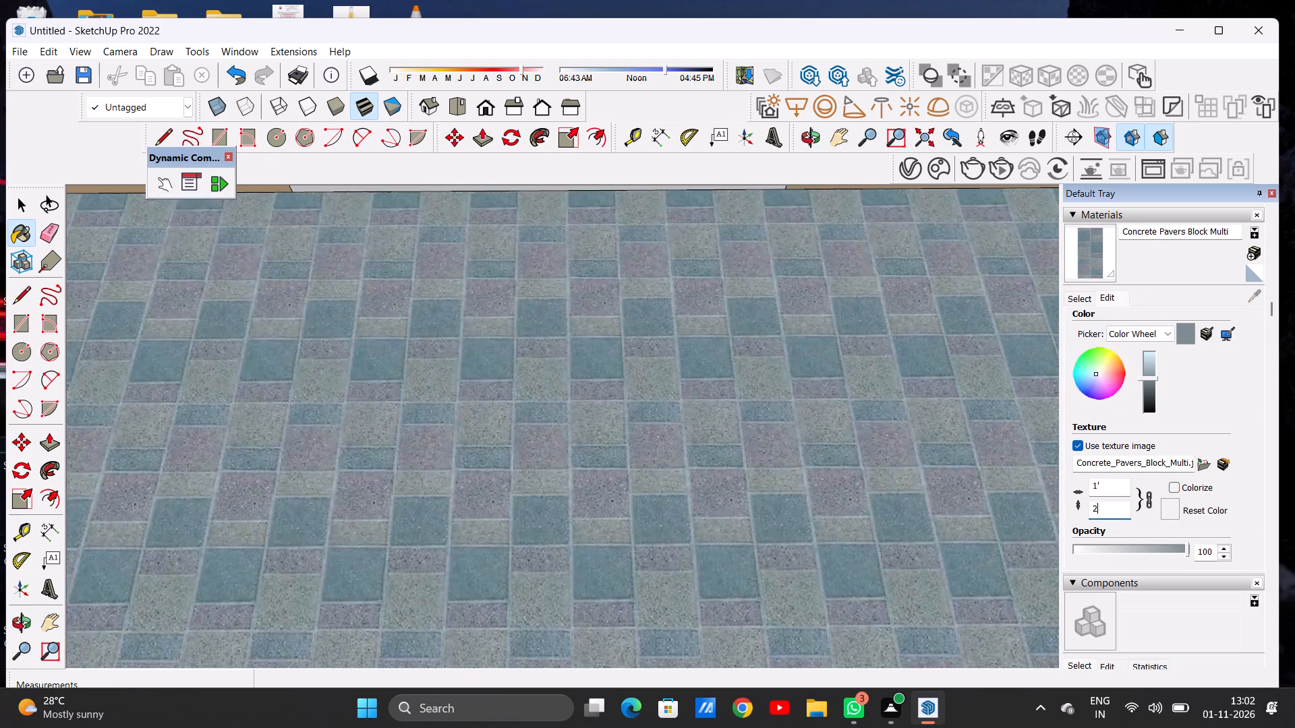
key(5)
key(apostrophe)
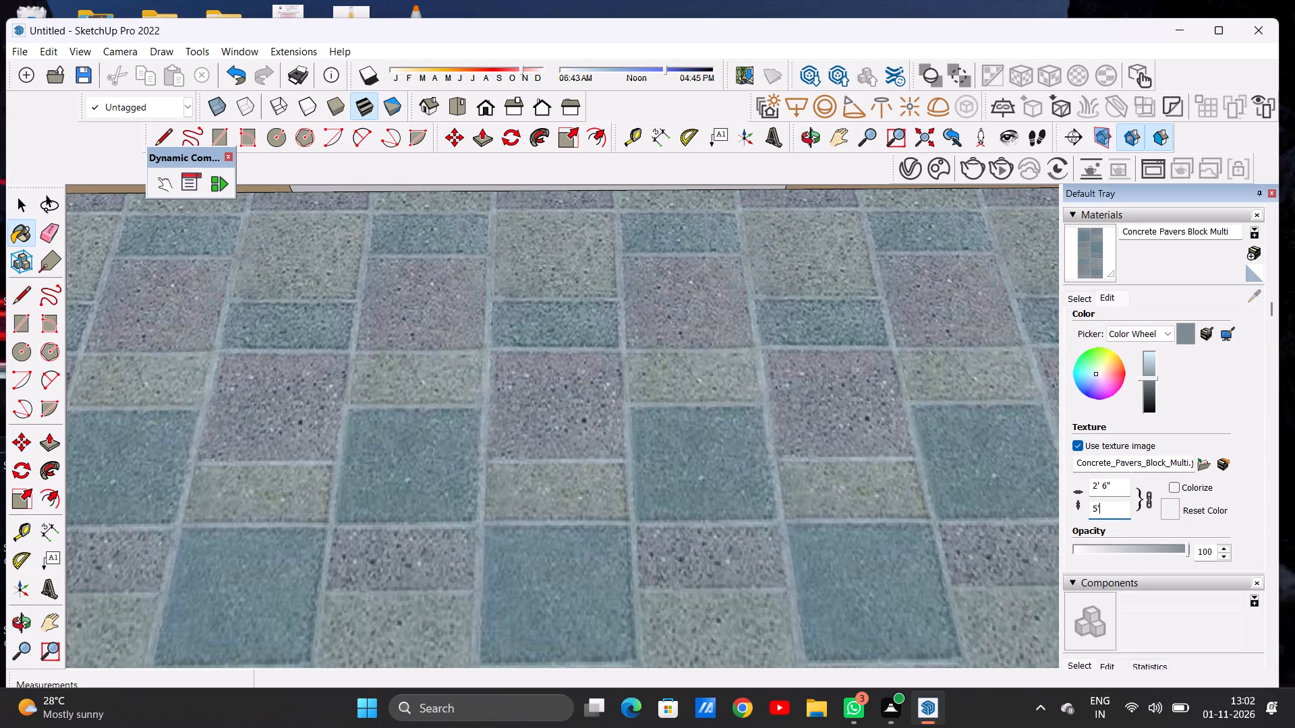
key(Return)
Examine the whole house facade from above and from the front after the floor tiling.
scroll(602, 458, down, 20)
scroll(602, 458, down, 10)
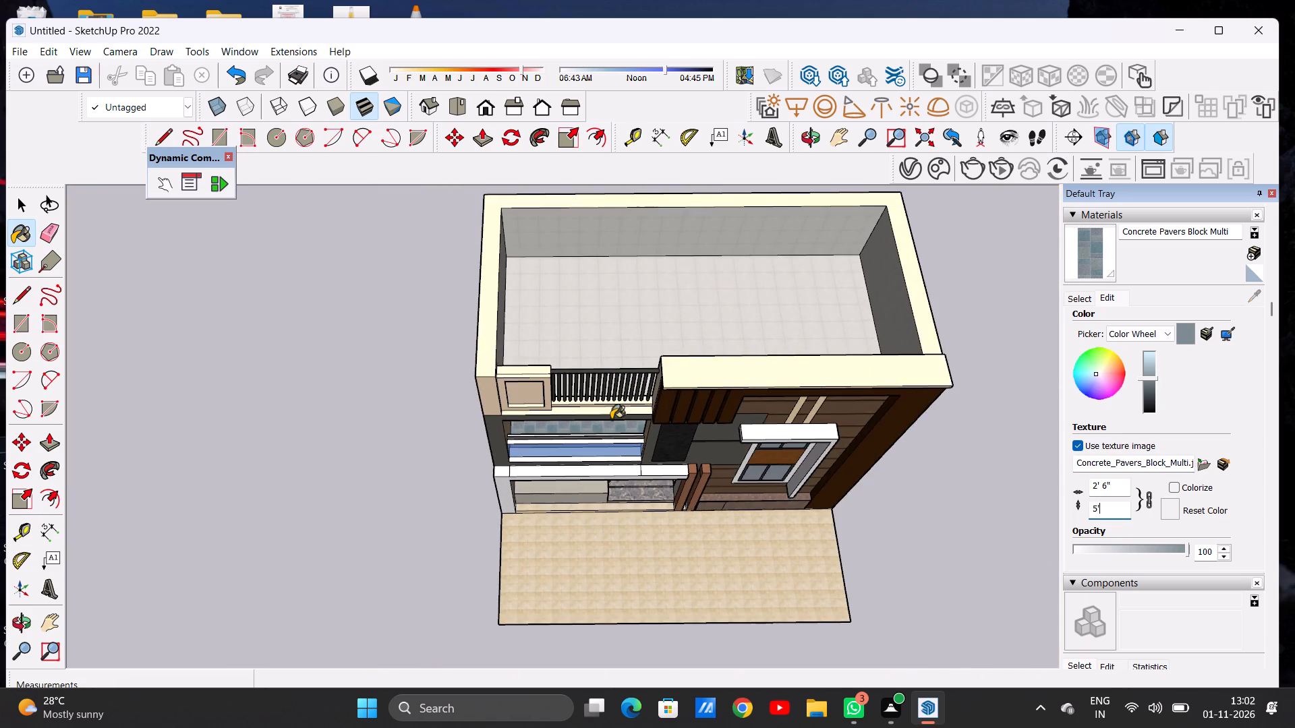
middle_drag(637, 475, 650, 292)
middle_drag(660, 471, 608, 384)
scroll(547, 382, down, 5)
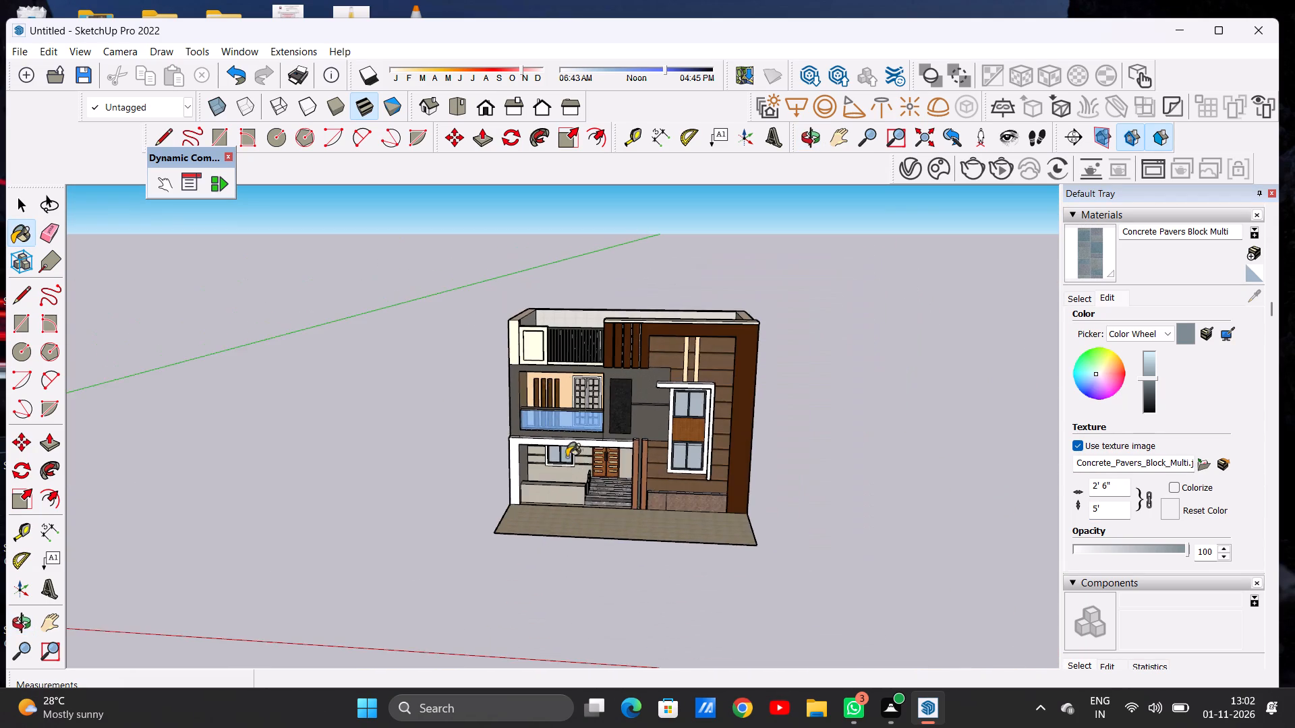
middle_drag(577, 464, 625, 454)
scroll(617, 453, up, 1)
scroll(617, 453, down, 1)
scroll(617, 453, up, 1)
scroll(617, 453, down, 1)
scroll(617, 453, up, 2)
key(space)
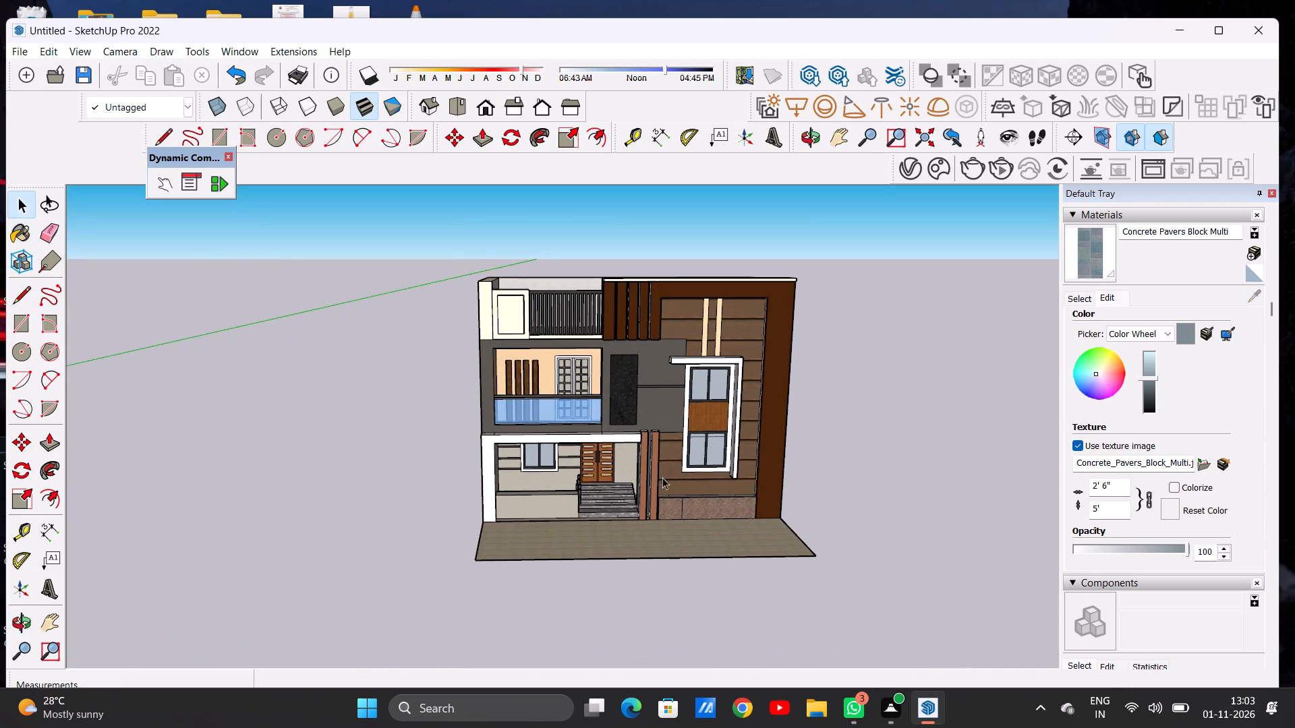
middle_drag(660, 475, 634, 473)
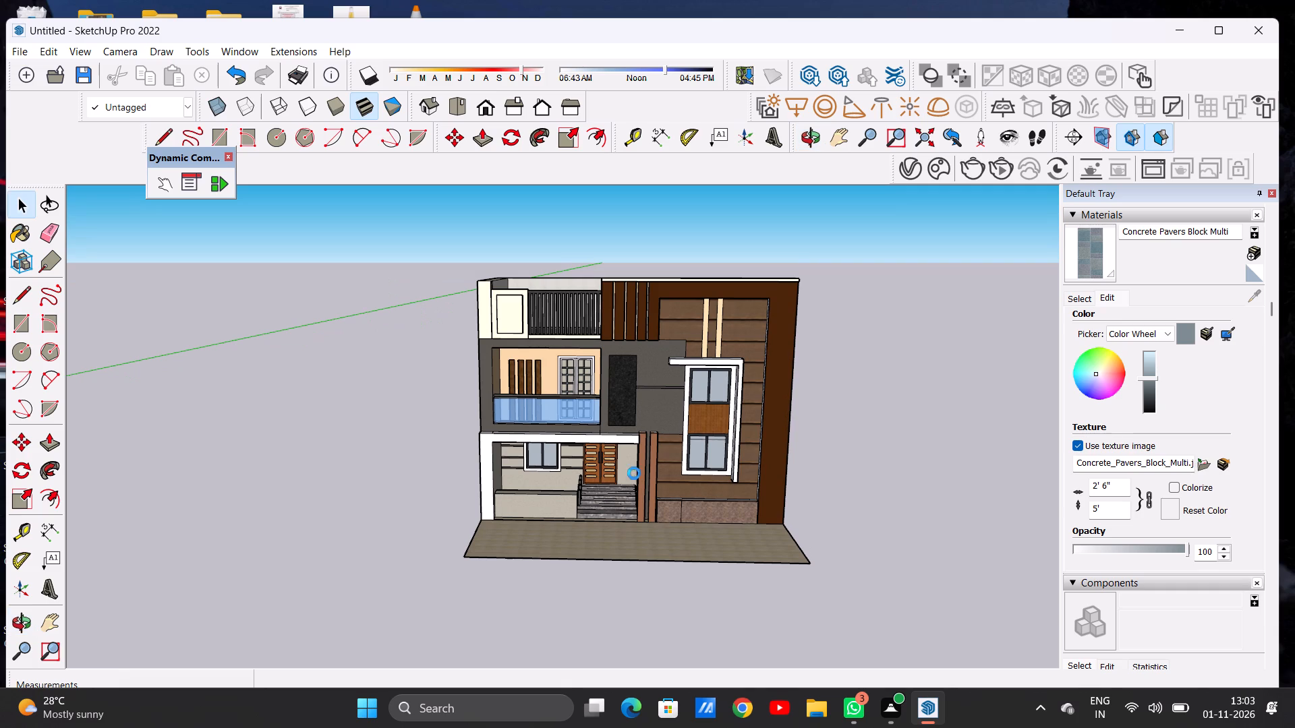
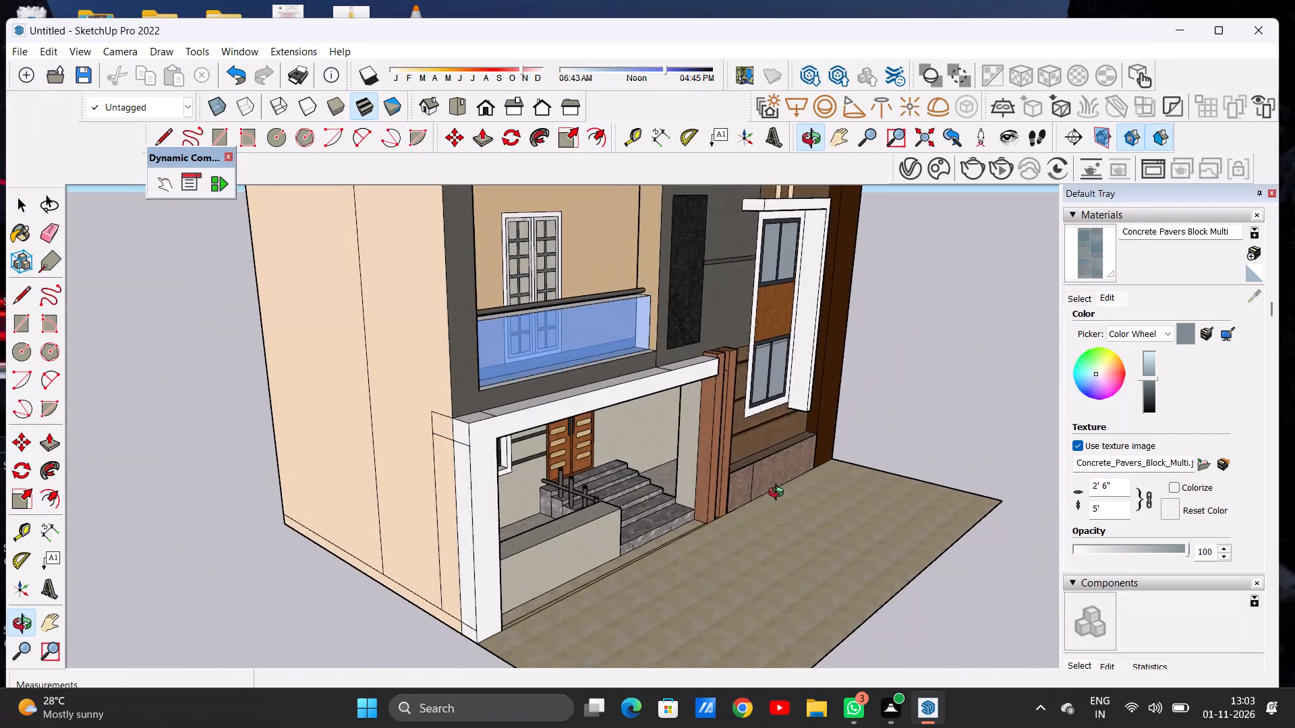
Examine the porch, roof terrace and whole front facade for faces that still need a material.
scroll(645, 430, up, 7)
middle_drag(578, 444, 699, 408)
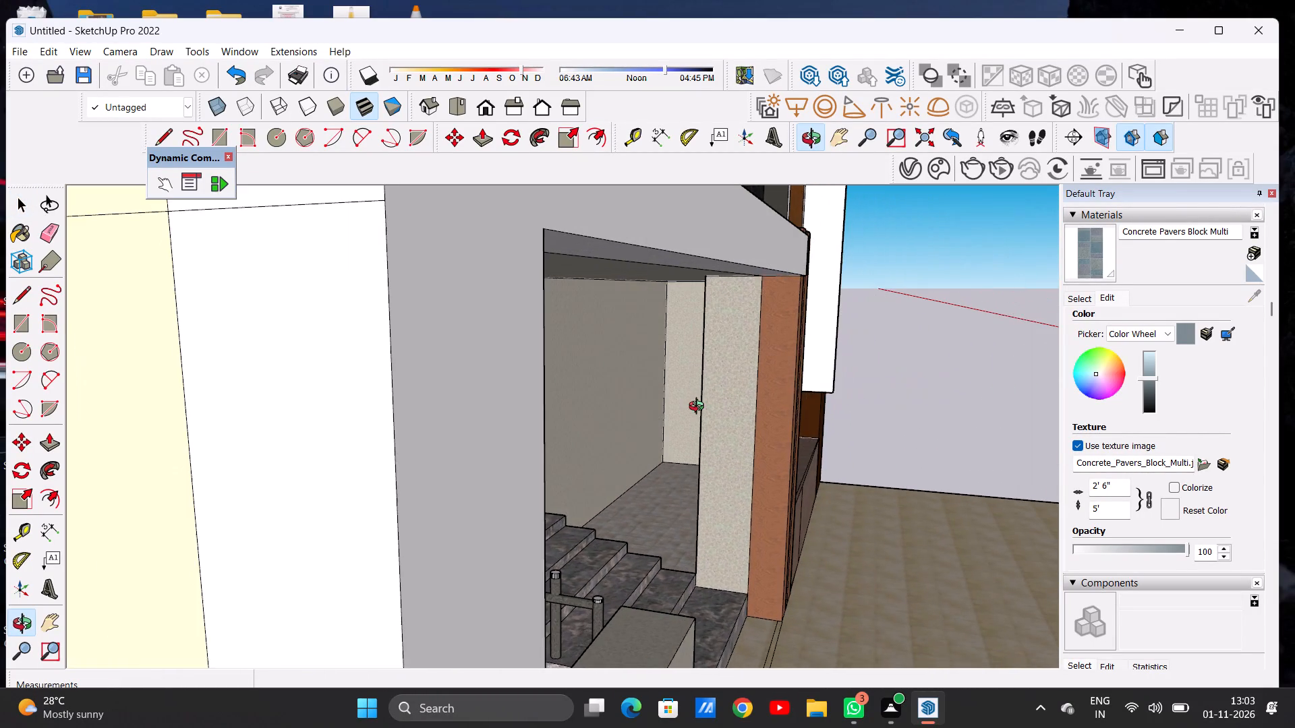
middle_drag(699, 408, 419, 396)
scroll(633, 405, down, 7)
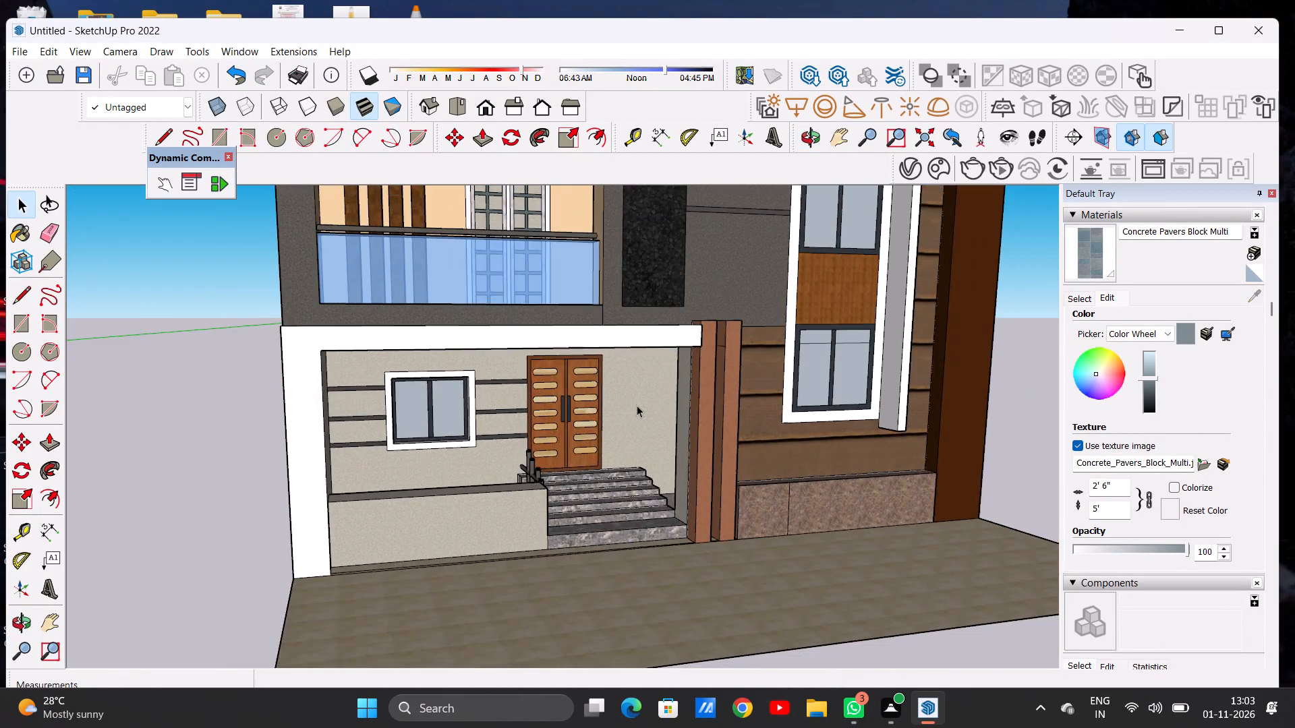
scroll(627, 408, down, 6)
middle_drag(633, 448, 711, 427)
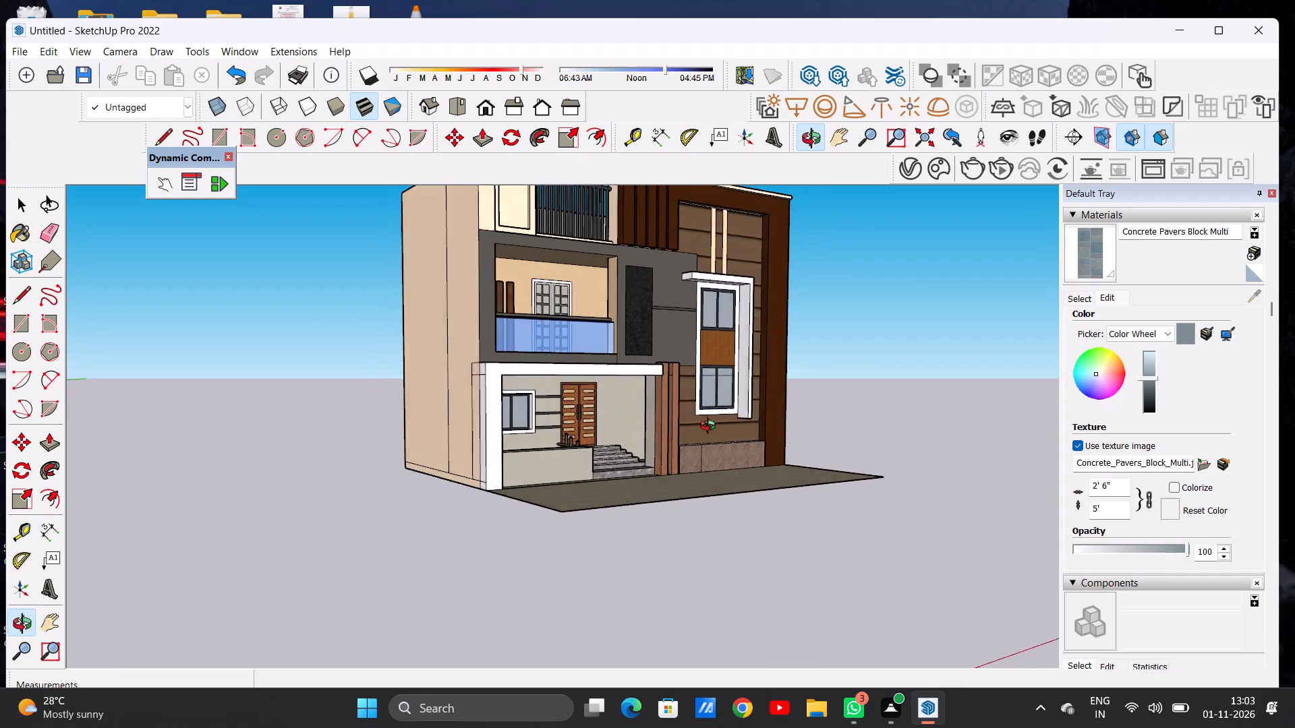
middle_drag(711, 427, 550, 460)
scroll(550, 461, down, 10)
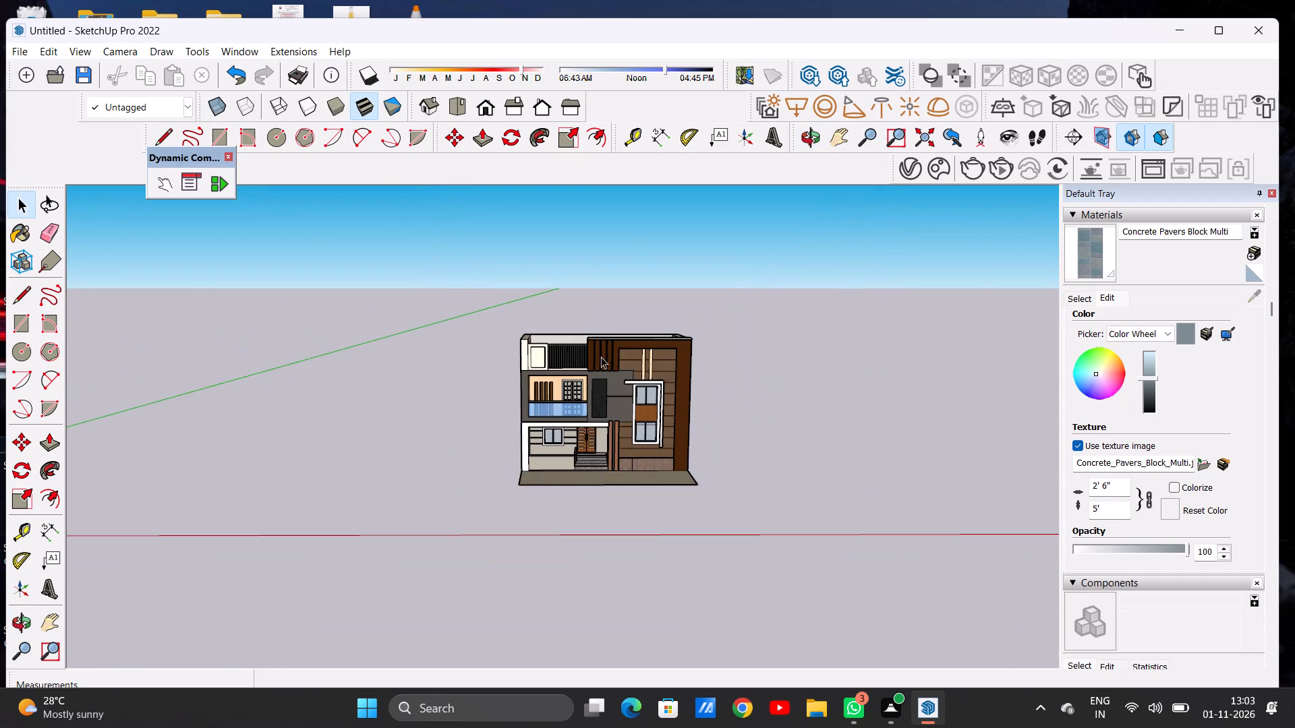
scroll(594, 345, up, 13)
middle_drag(560, 382, 565, 513)
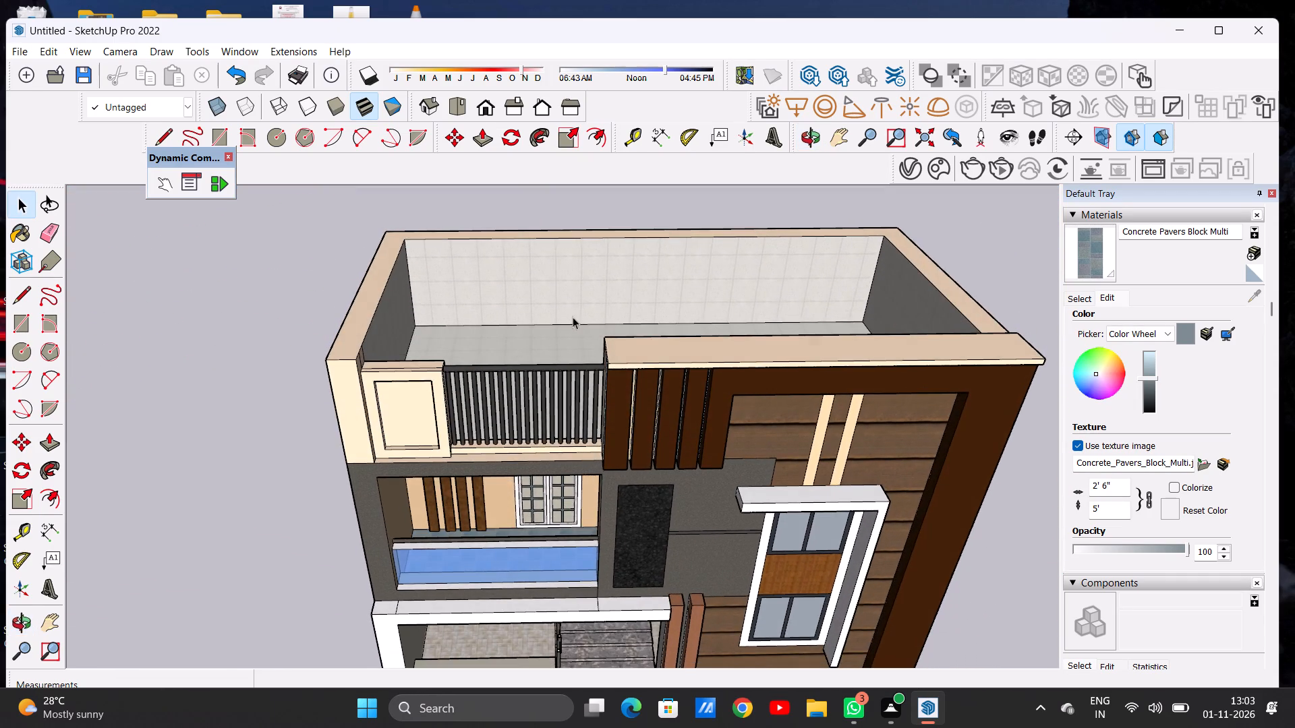
middle_drag(575, 329, 571, 295)
middle_drag(584, 336, 825, 345)
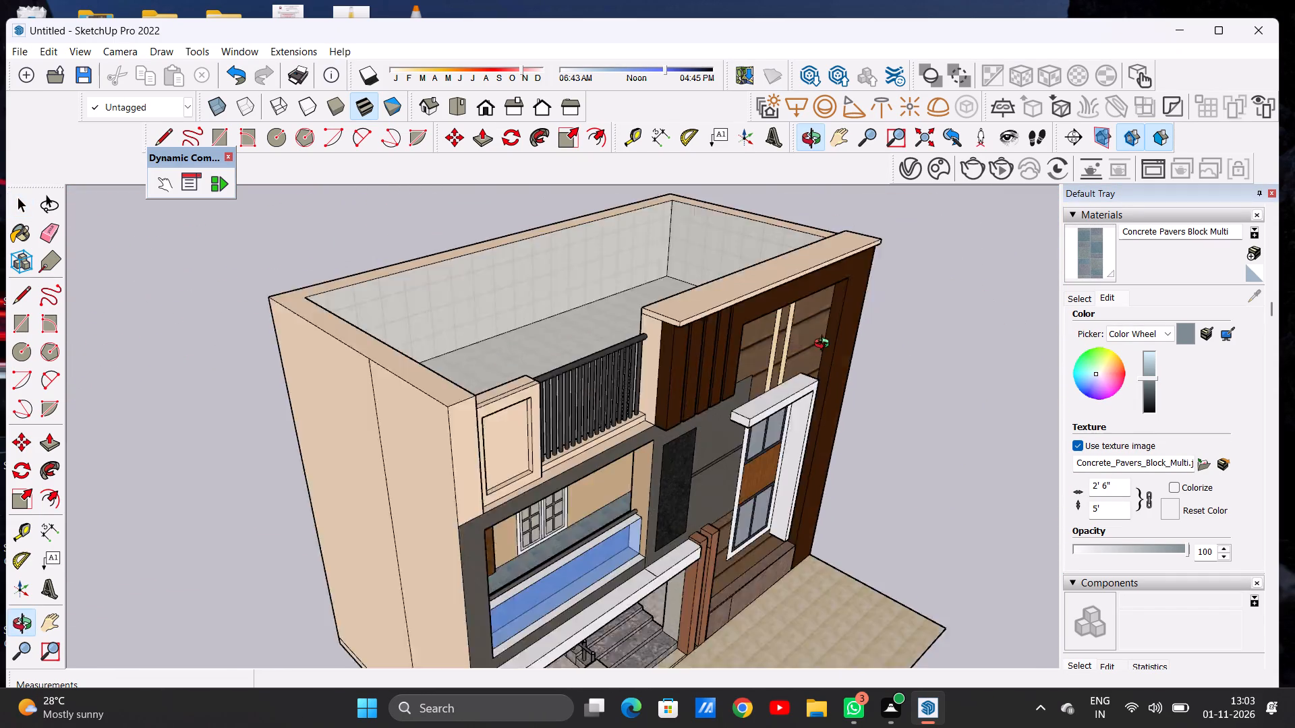
middle_drag(825, 345, 880, 327)
middle_drag(655, 328, 460, 286)
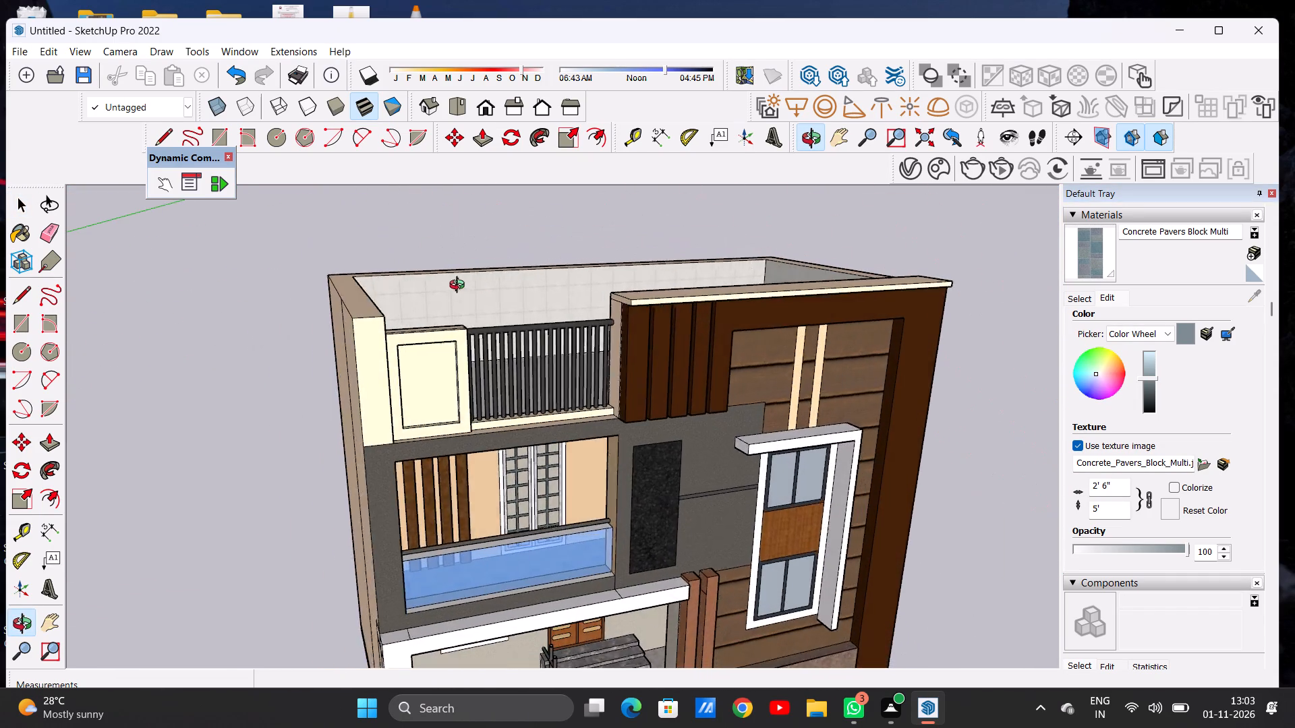
middle_drag(460, 286, 453, 288)
scroll(478, 342, down, 8)
scroll(479, 347, up, 1)
scroll(495, 353, down, 4)
middle_drag(577, 394, 508, 363)
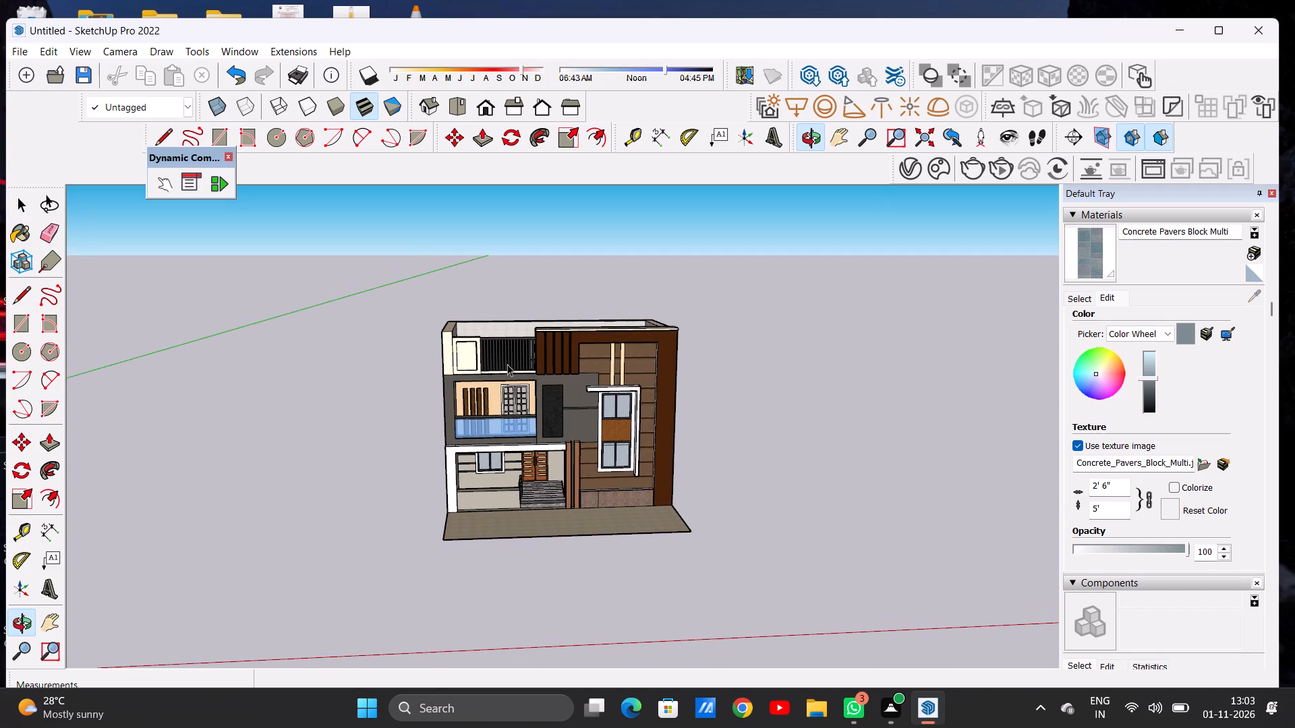
scroll(420, 342, down, 2)
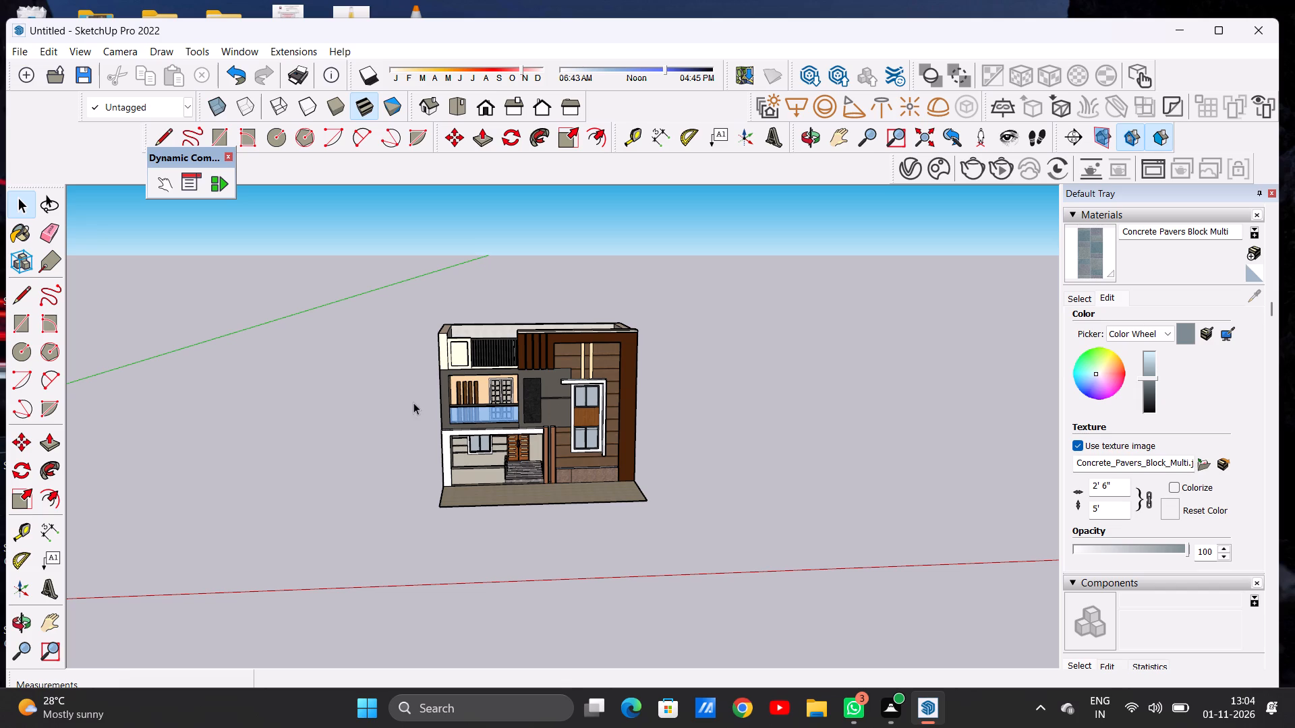
scroll(453, 450, down, 16)
scroll(453, 471, up, 6)
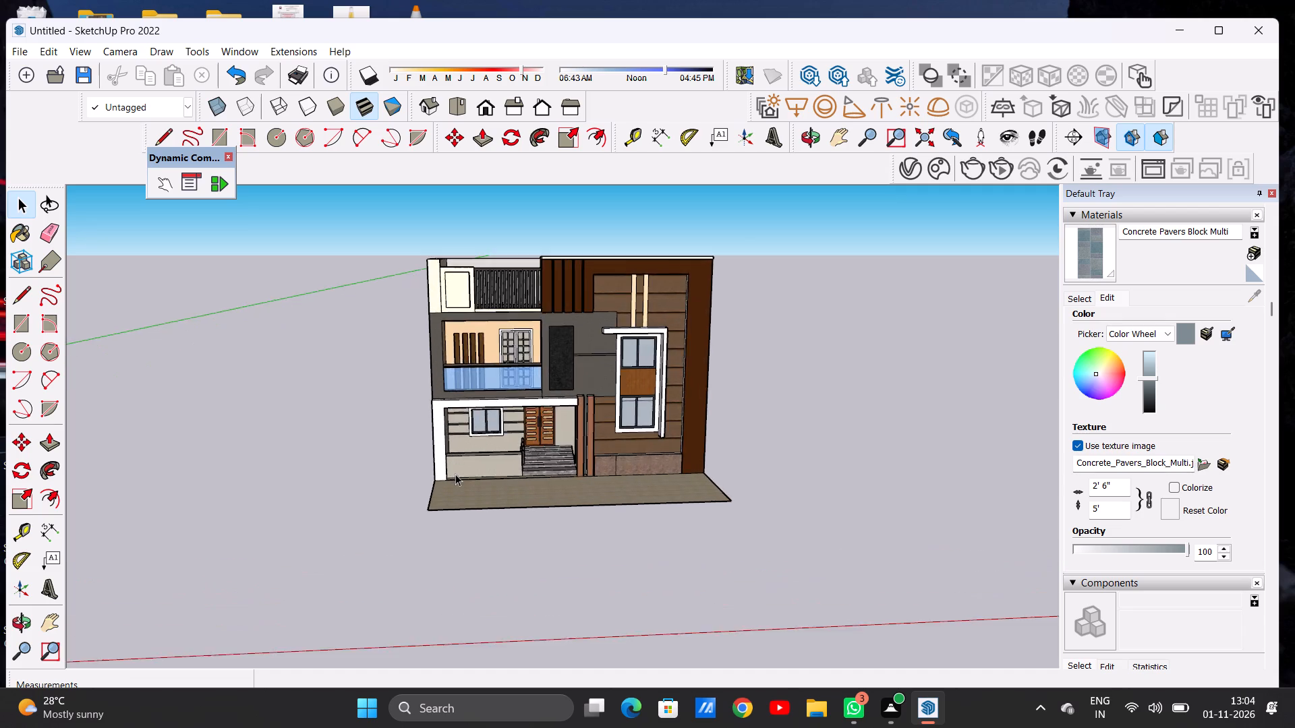
scroll(455, 474, up, 8)
middle_drag(448, 454, 577, 429)
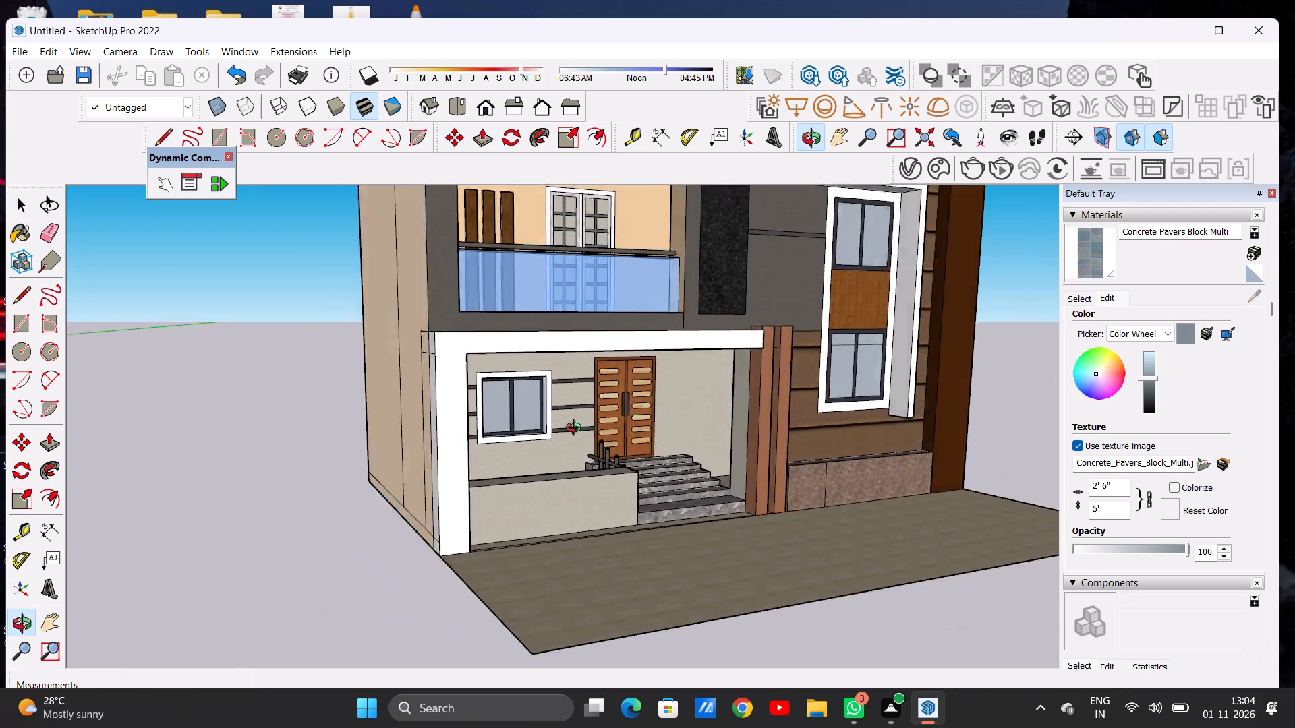
middle_drag(577, 429, 426, 419)
scroll(430, 431, down, 5)
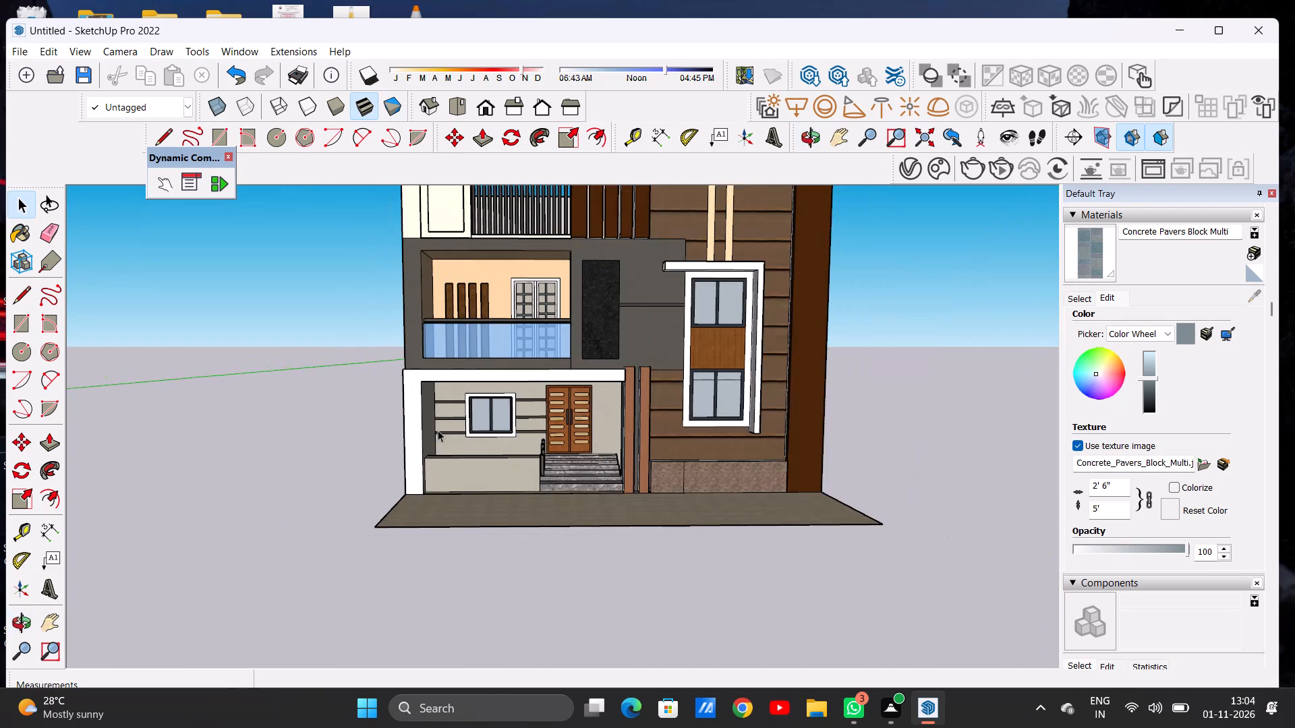
Paint the front face of the white porch frame with Blinds Vertical Pattern from the Window Coverings materials.
click(1078, 299)
click(1135, 322)
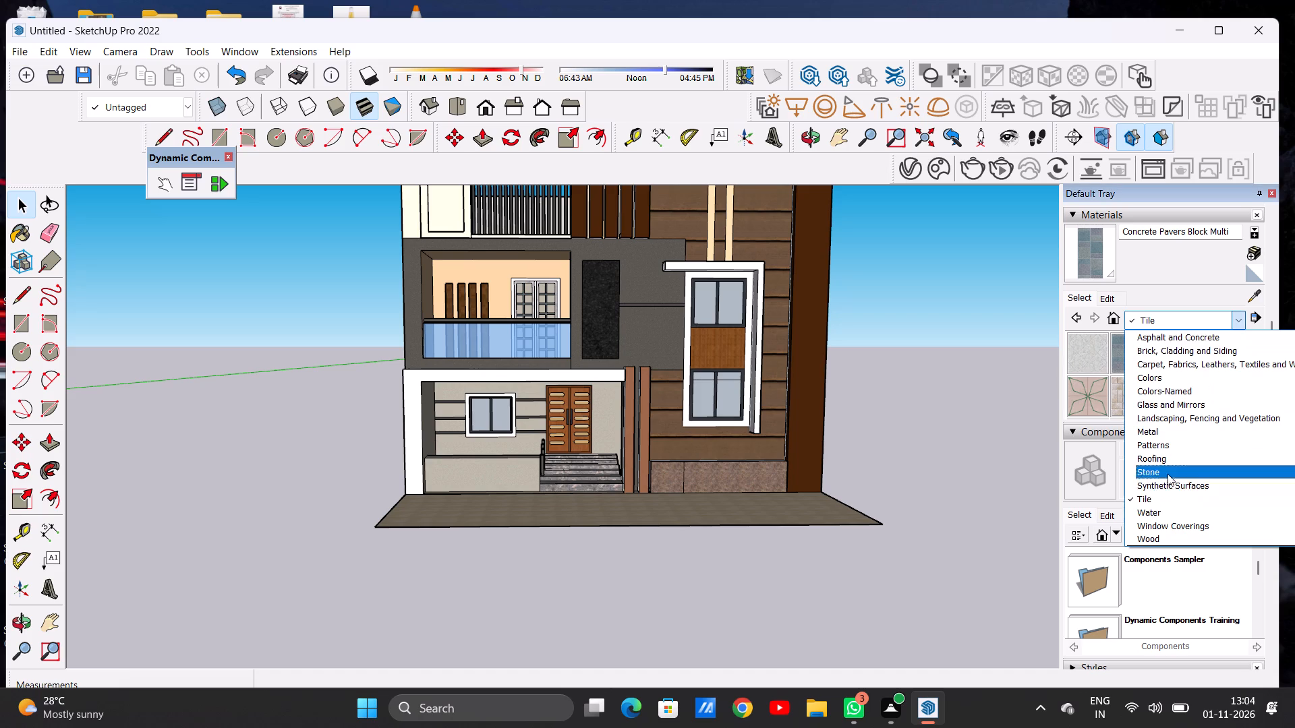
click(1172, 481)
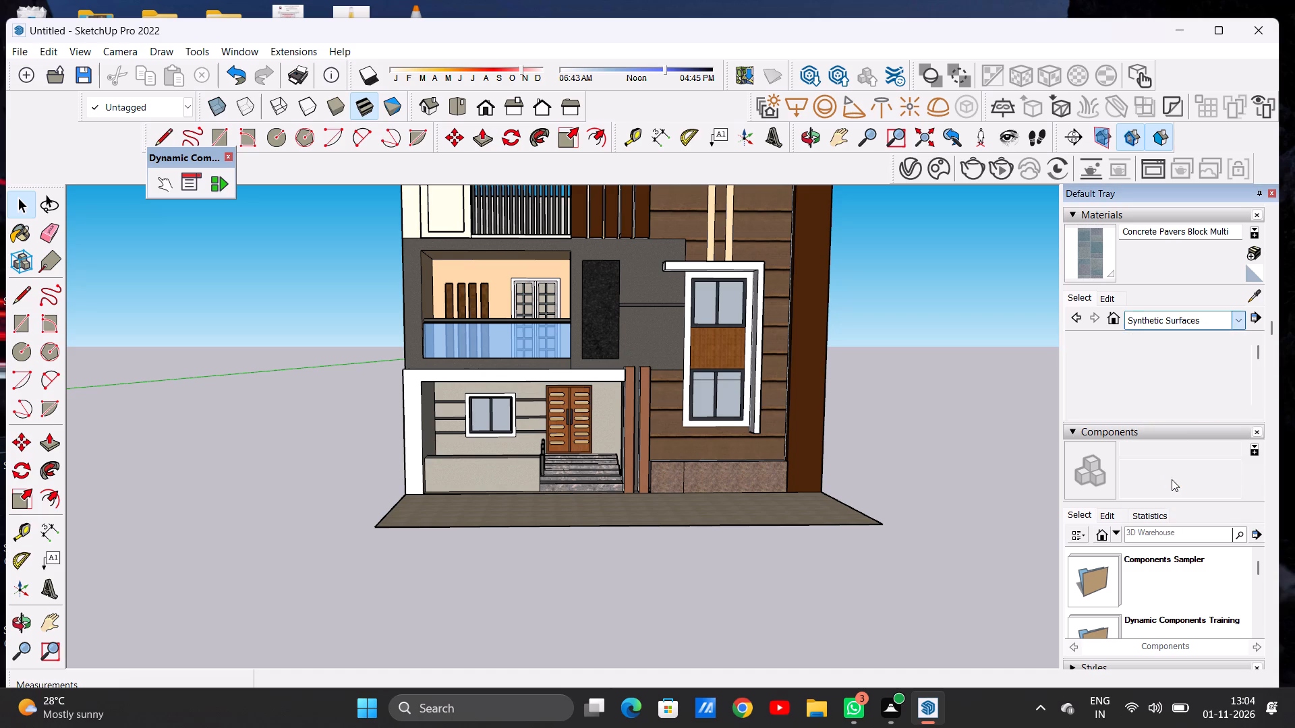
click(1152, 318)
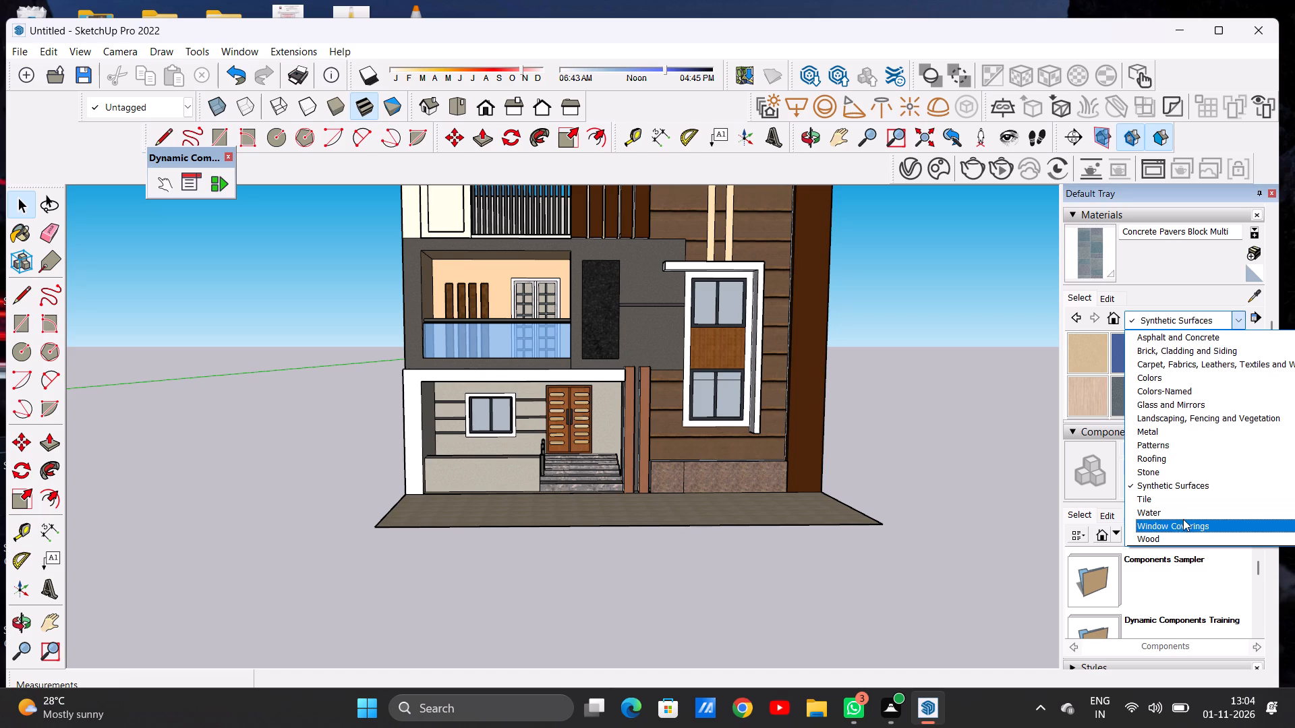
click(1183, 521)
click(1211, 356)
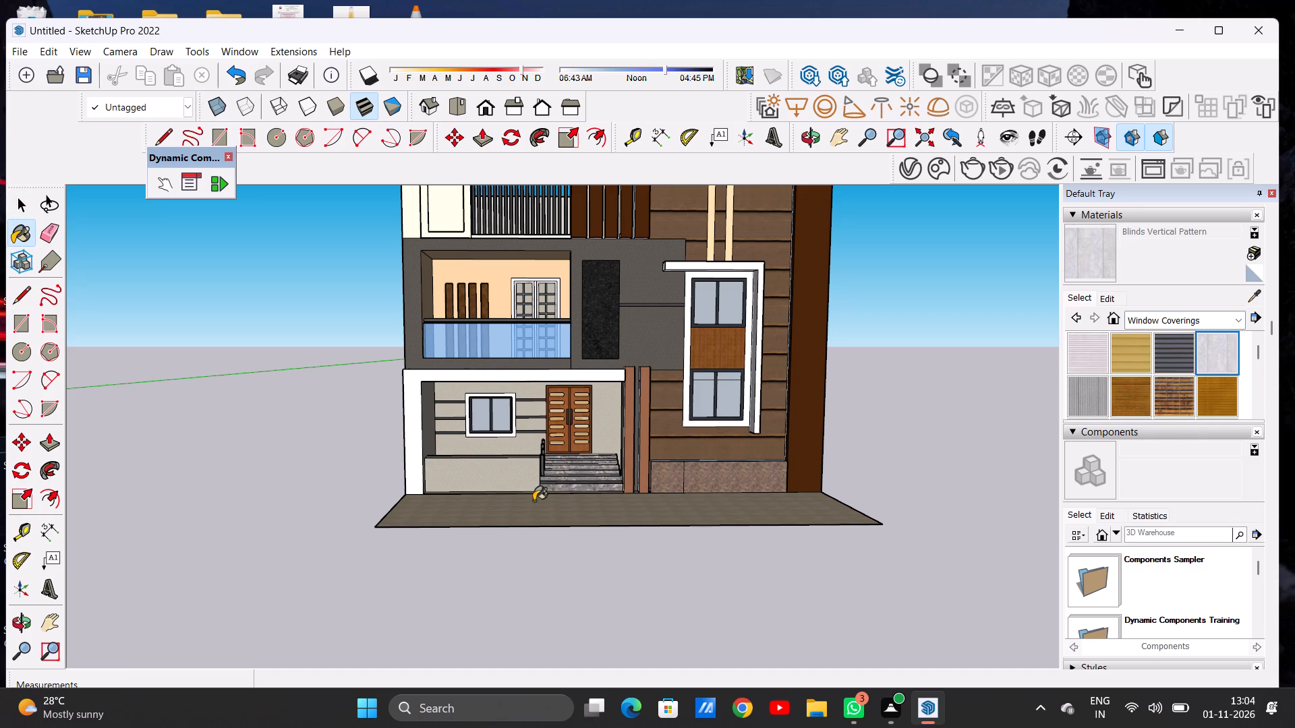
scroll(531, 541, down, 5)
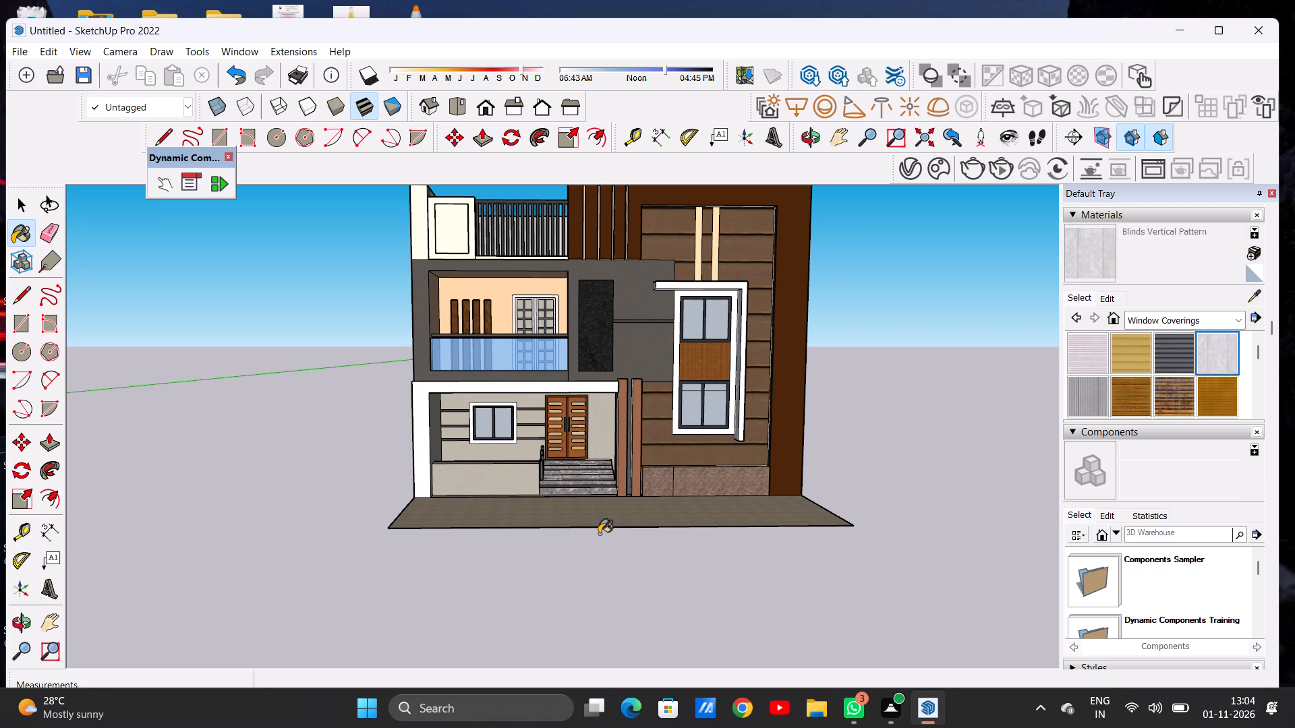
scroll(442, 494, up, 3)
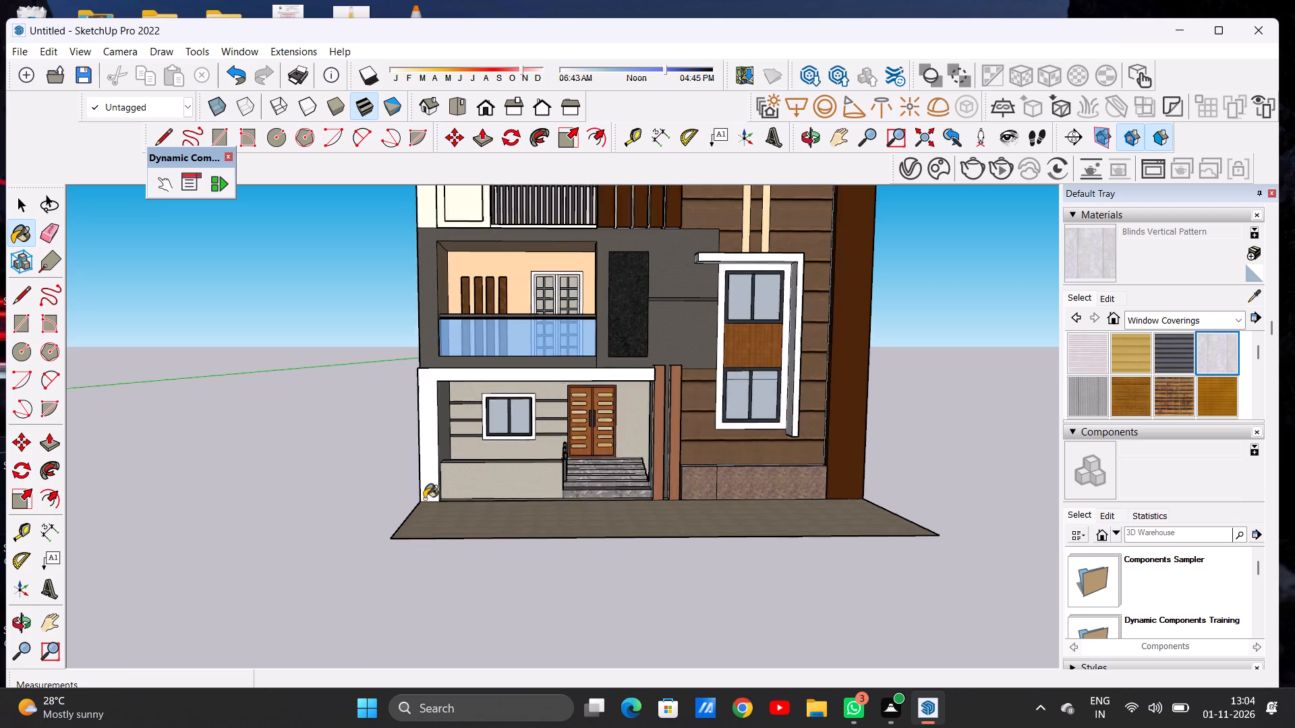
scroll(424, 499, up, 3)
middle_drag(440, 489, 574, 566)
scroll(494, 539, up, 6)
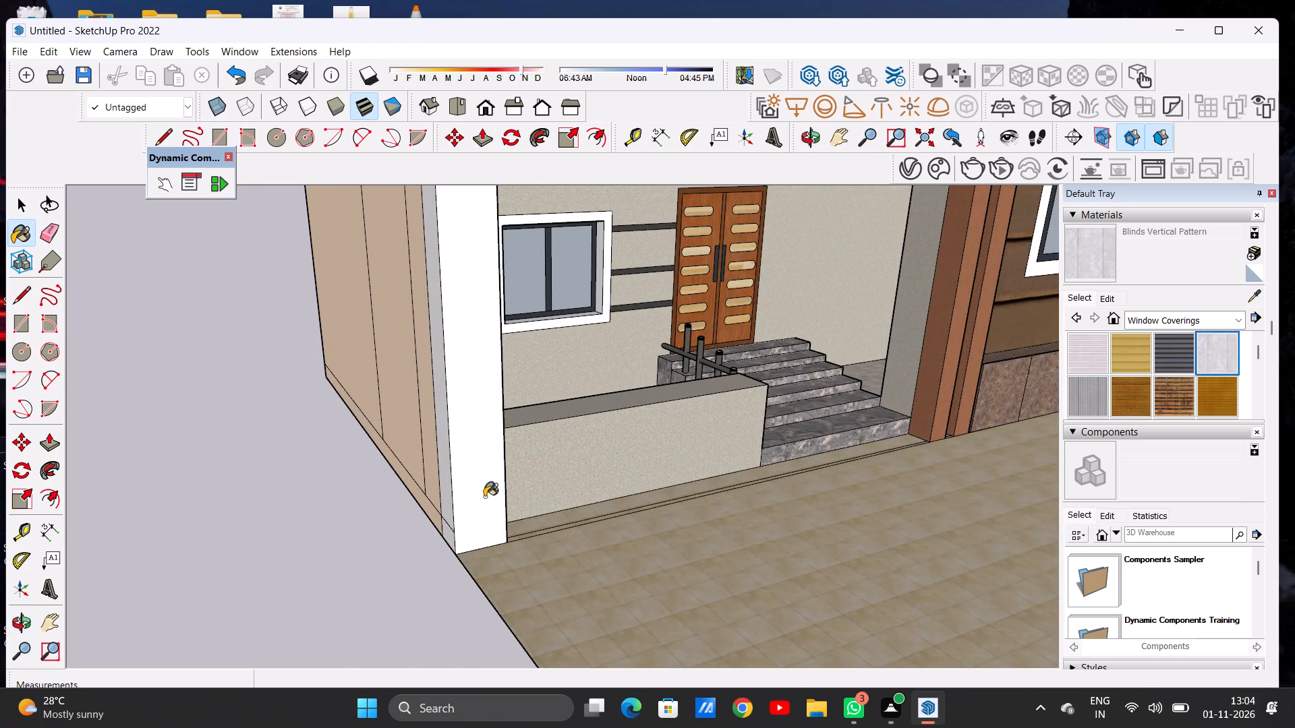
click(484, 497)
scroll(441, 499, down, 11)
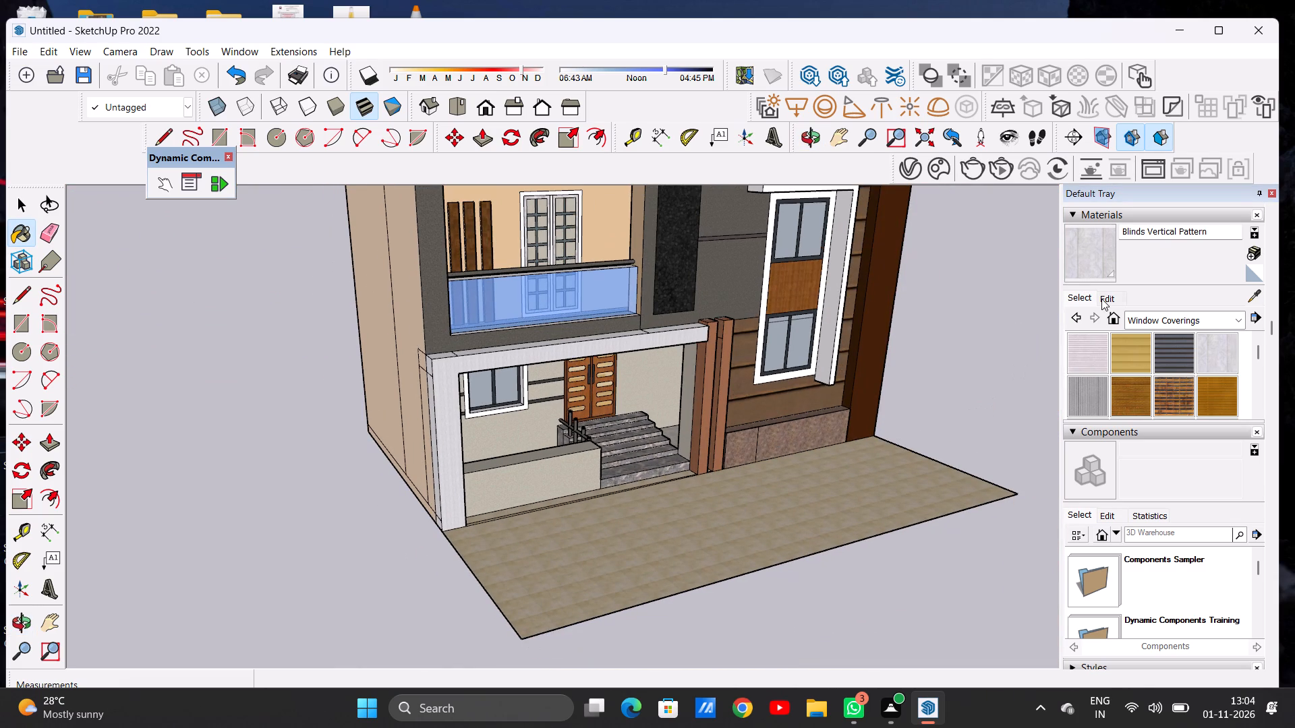
Brighten the colour of the Blinds Vertical Pattern material.
click(1101, 297)
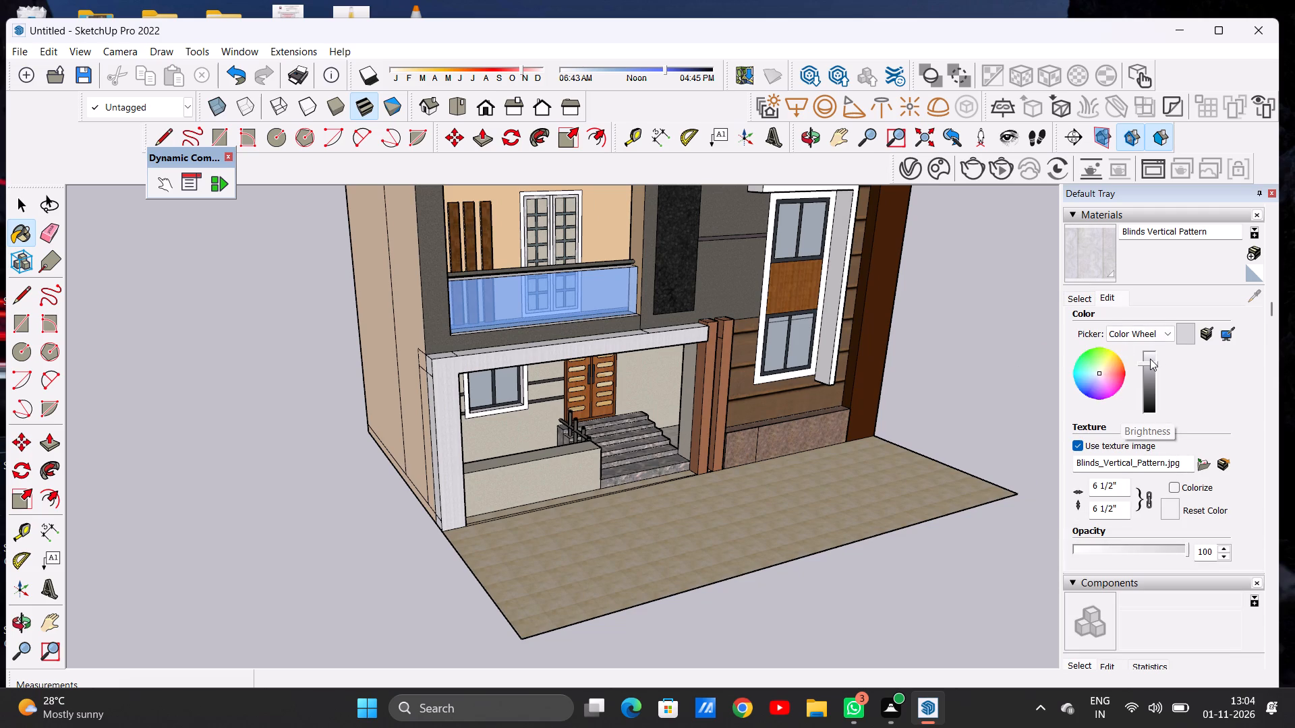
click(1150, 359)
Paint the porch frame's outer side faces, top corner and long top face with Blinds Vertical Pattern.
middle_drag(403, 388, 525, 463)
scroll(510, 443, up, 14)
click(488, 437)
click(484, 497)
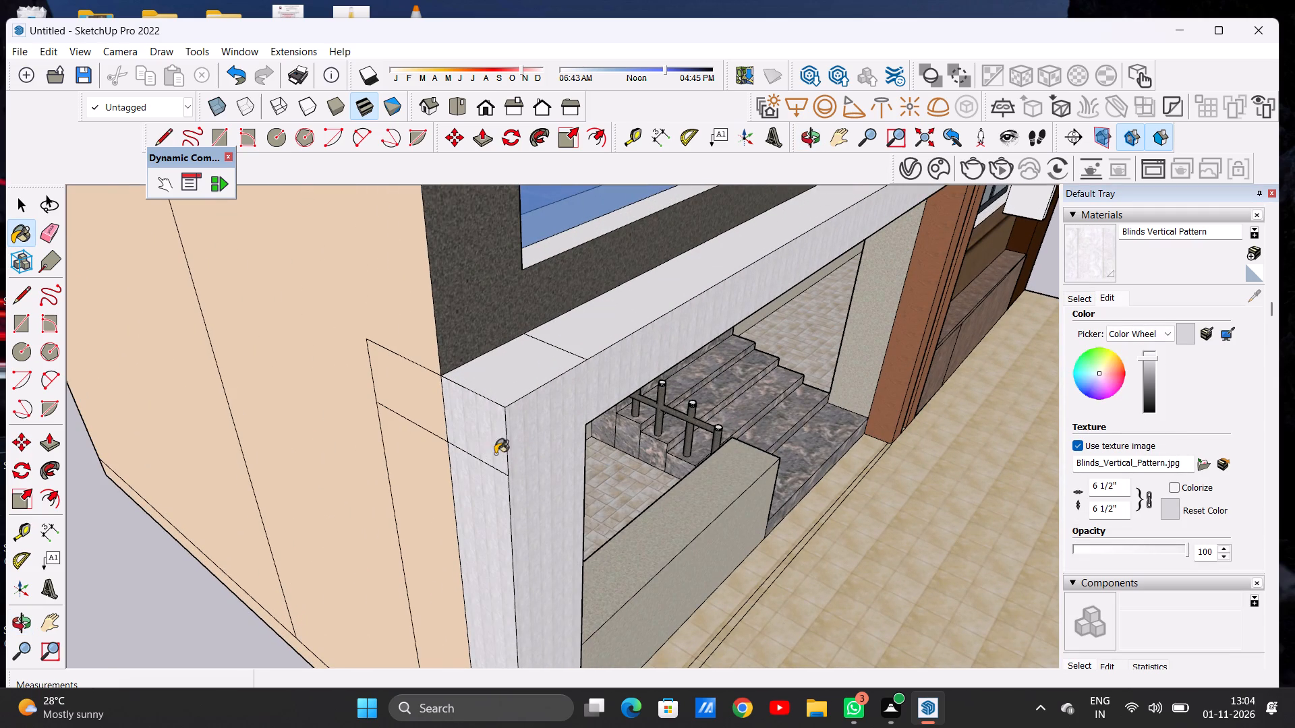
click(517, 366)
click(566, 344)
scroll(409, 423, down, 13)
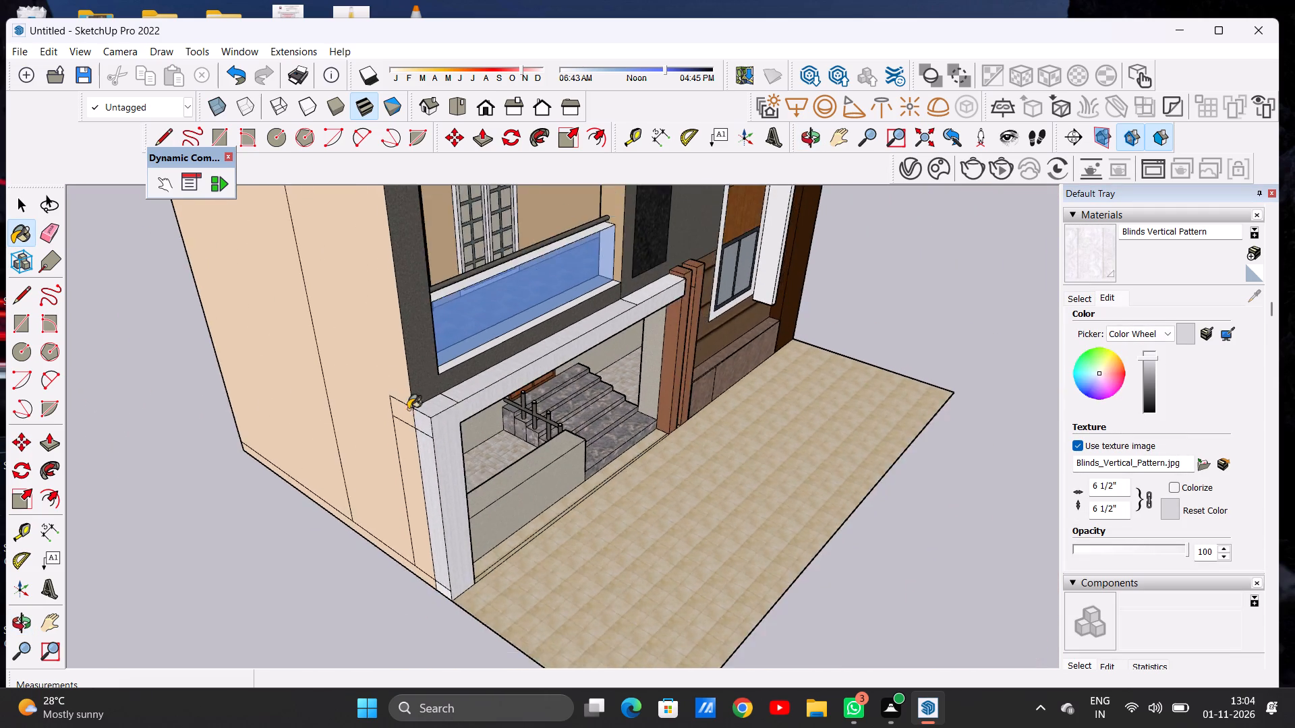
Paint the remaining top face of the porch beam, next to the brown columns, with Blinds Vertical Pattern.
scroll(408, 409, down, 5)
middle_drag(641, 392, 259, 355)
scroll(596, 382, up, 5)
scroll(596, 382, down, 1)
scroll(668, 347, up, 4)
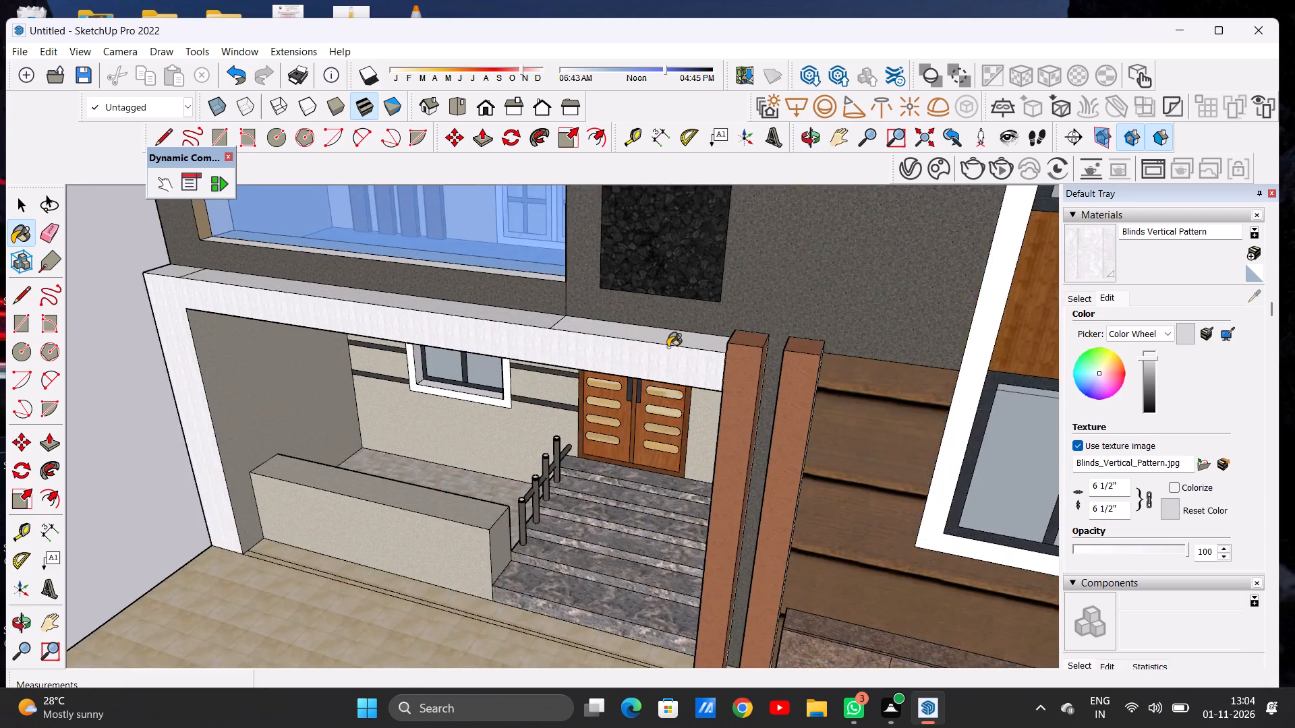
scroll(668, 347, up, 4)
scroll(668, 347, down, 1)
scroll(668, 347, up, 7)
click(664, 328)
scroll(623, 382, down, 9)
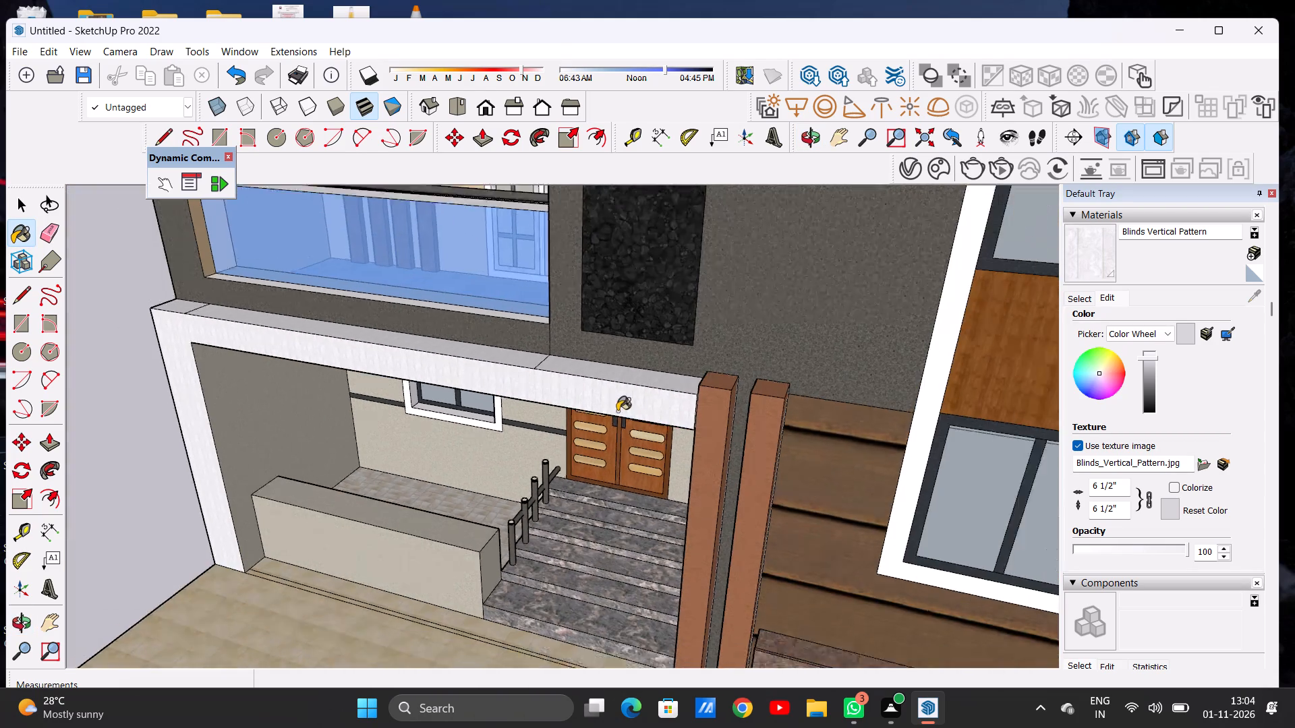
Paint the underside of the porch frame's front beam with Blinds Vertical Pattern.
scroll(617, 411, down, 4)
middle_drag(504, 488, 615, 289)
middle_drag(601, 350, 600, 303)
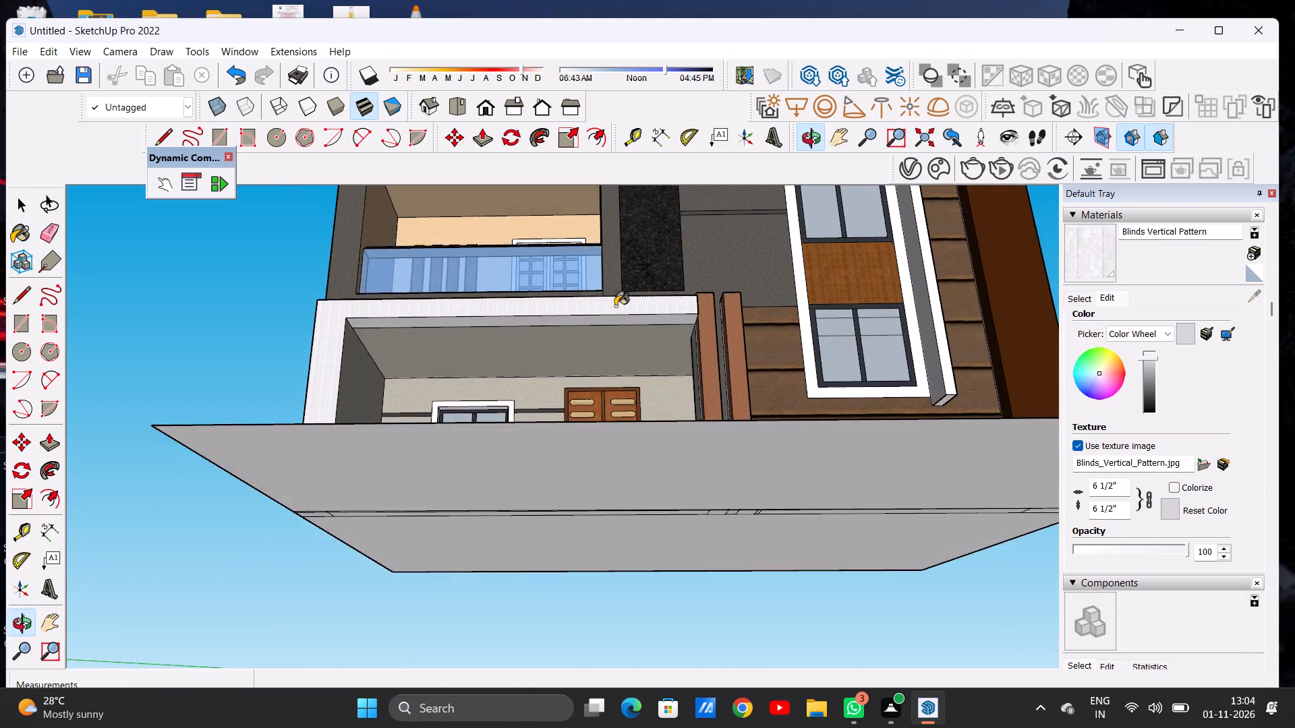
scroll(615, 306, up, 1)
scroll(615, 306, down, 1)
scroll(615, 306, up, 14)
click(618, 330)
scroll(620, 360, down, 15)
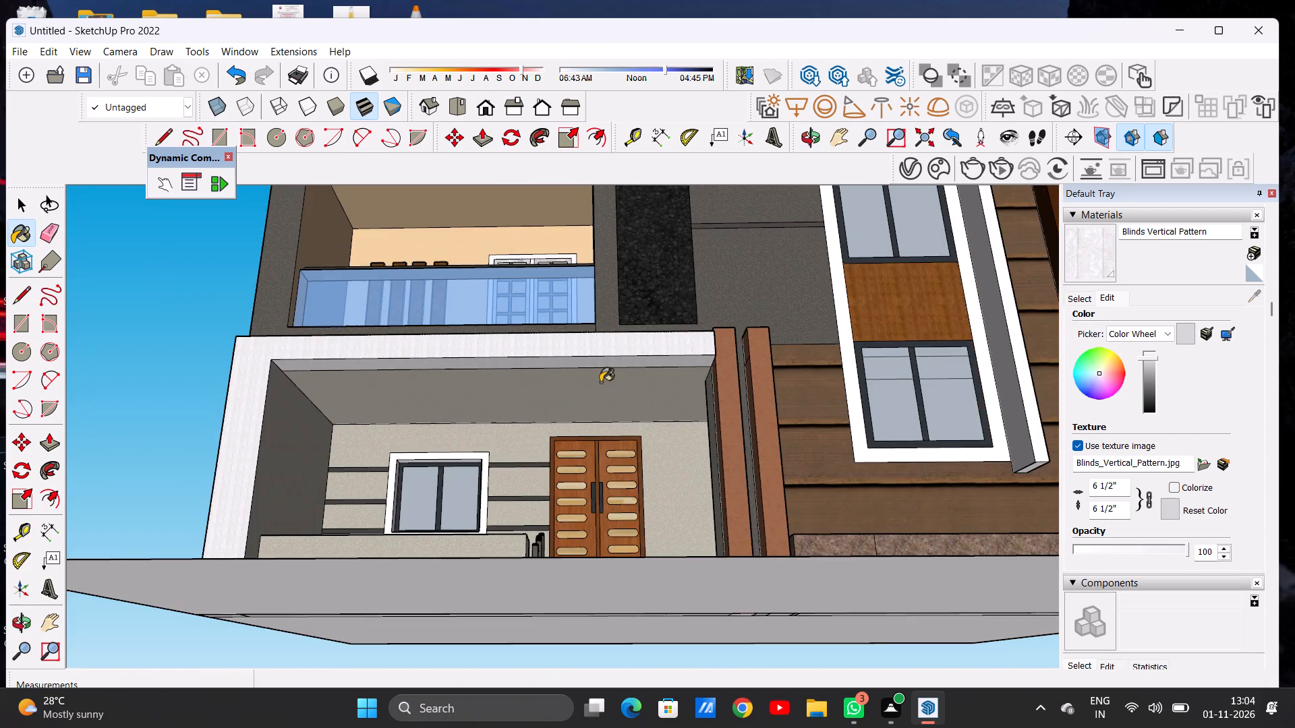
Examine the painted porch frame, the whole facade and the tall white window surround for unfinished faces.
middle_drag(516, 387, 521, 497)
scroll(396, 454, down, 14)
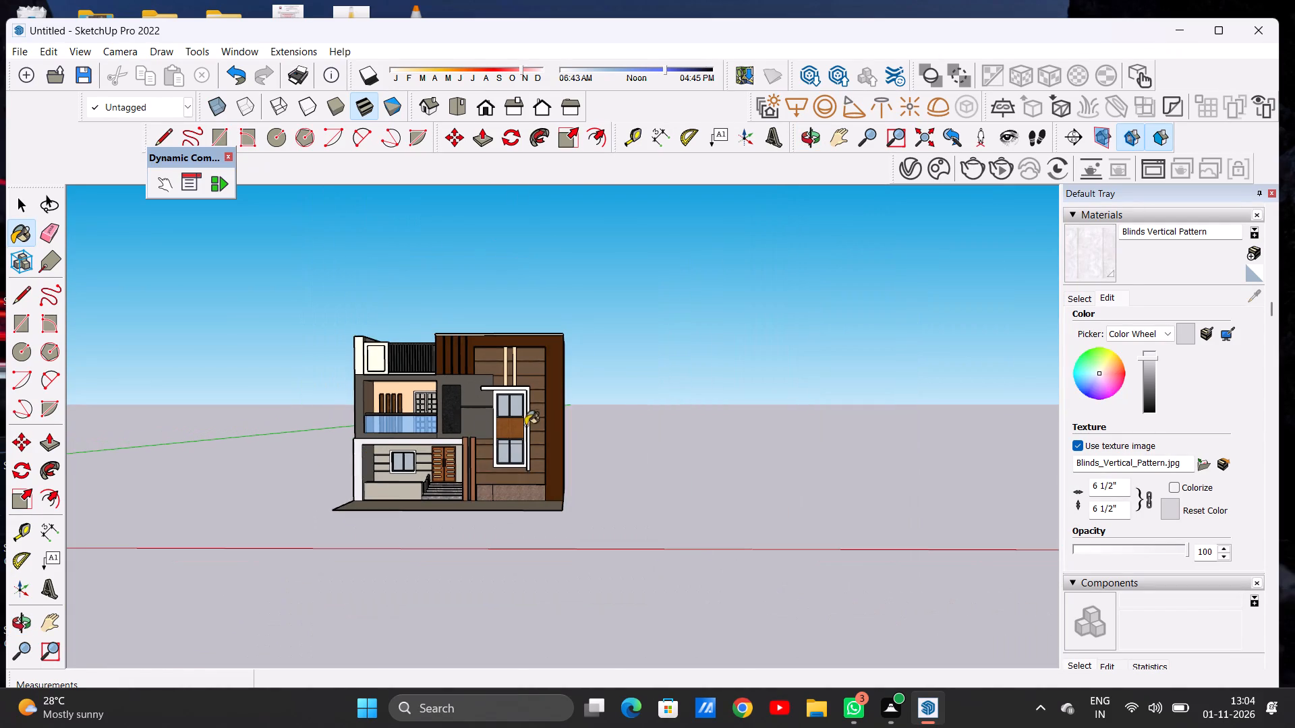
scroll(467, 473, up, 6)
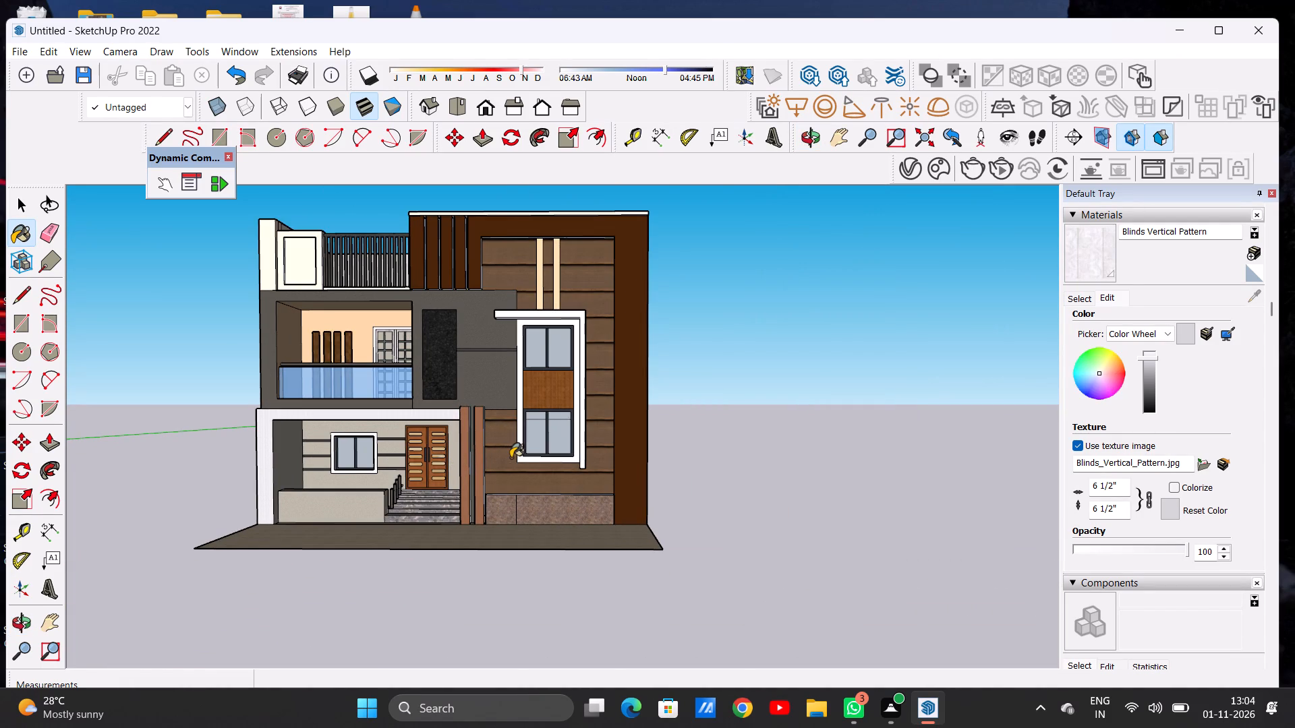
scroll(512, 458, up, 4)
scroll(512, 458, down, 1)
scroll(512, 458, up, 3)
scroll(482, 376, down, 5)
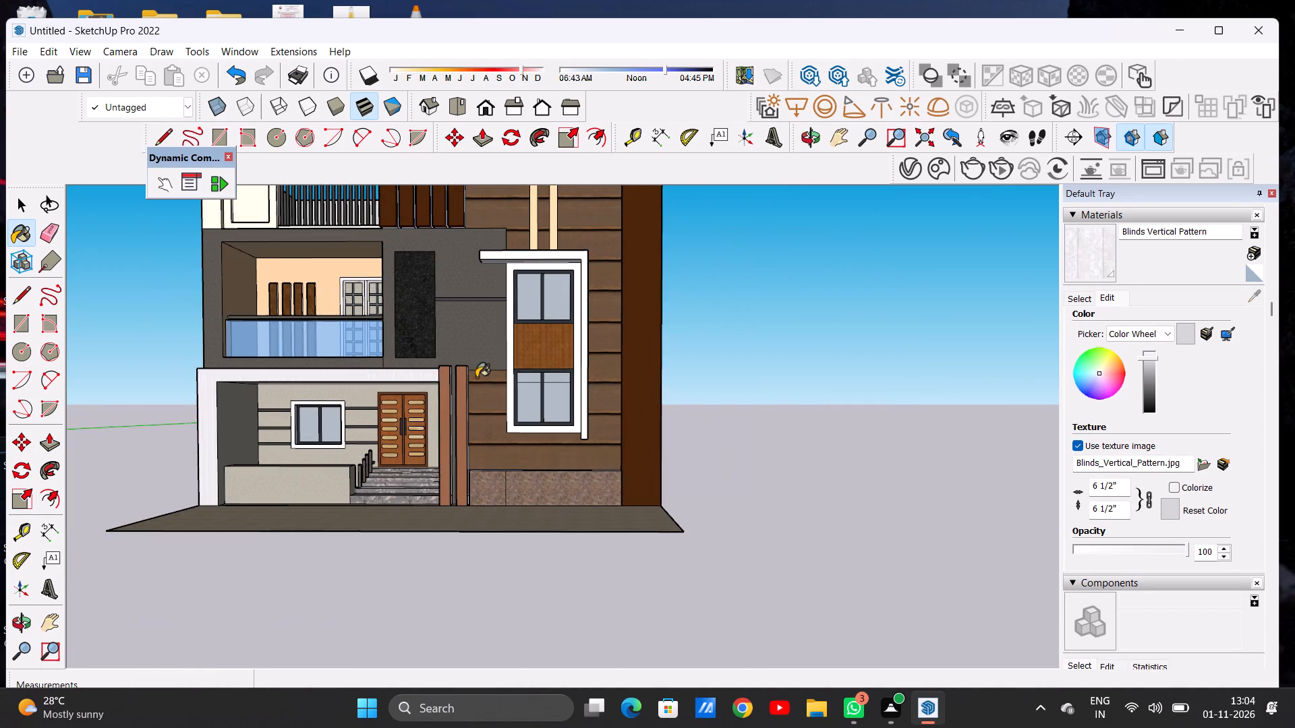
middle_drag(472, 377, 632, 471)
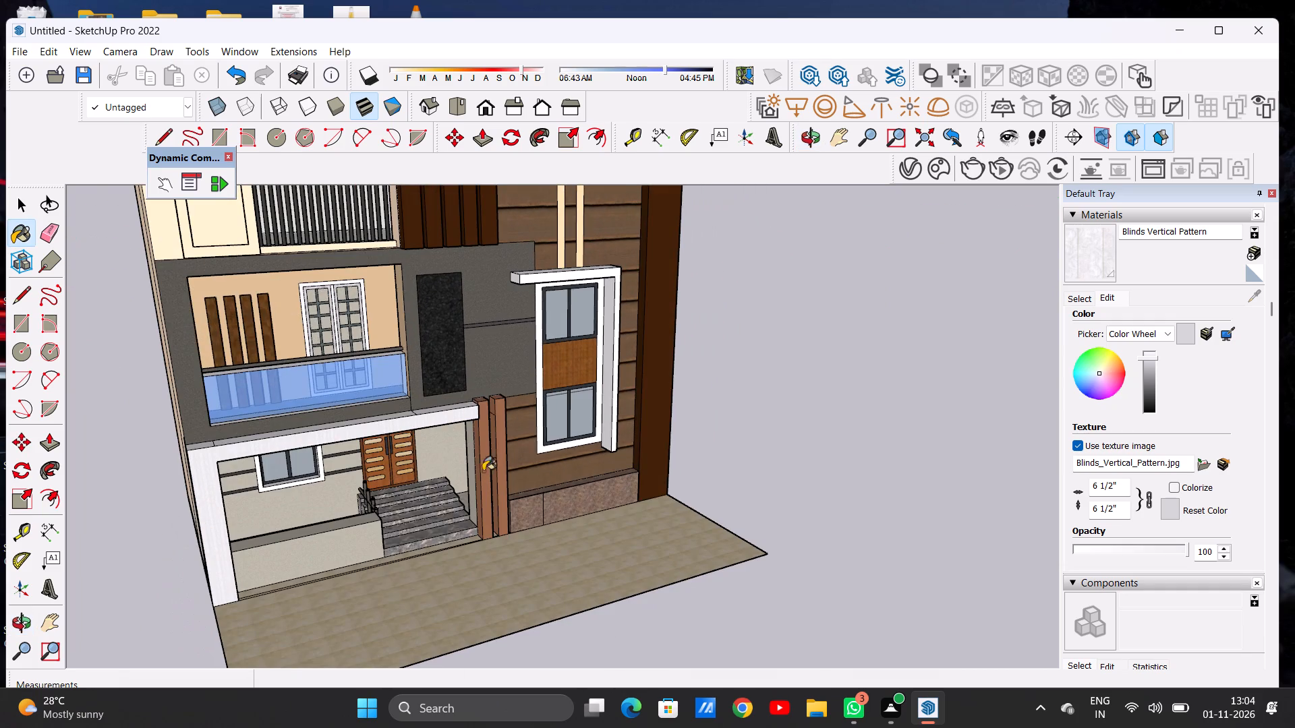
middle_drag(429, 502, 203, 440)
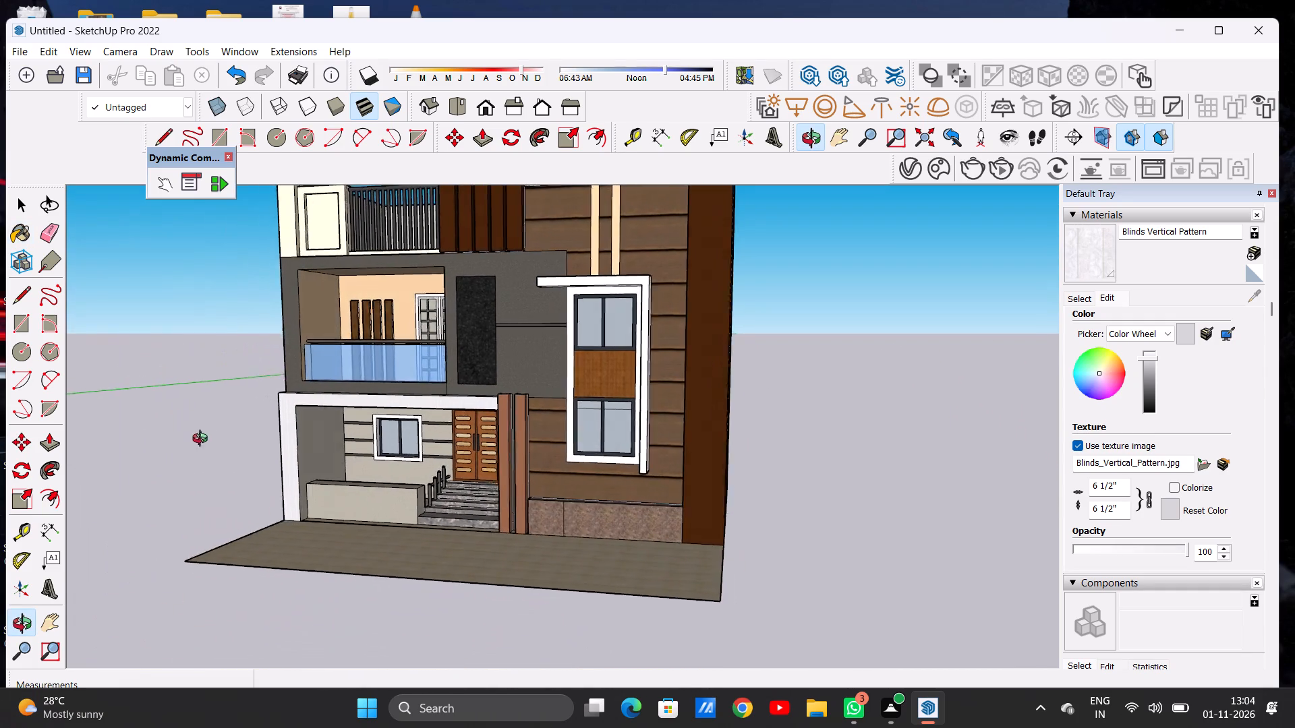
middle_drag(203, 440, 279, 430)
key(space)
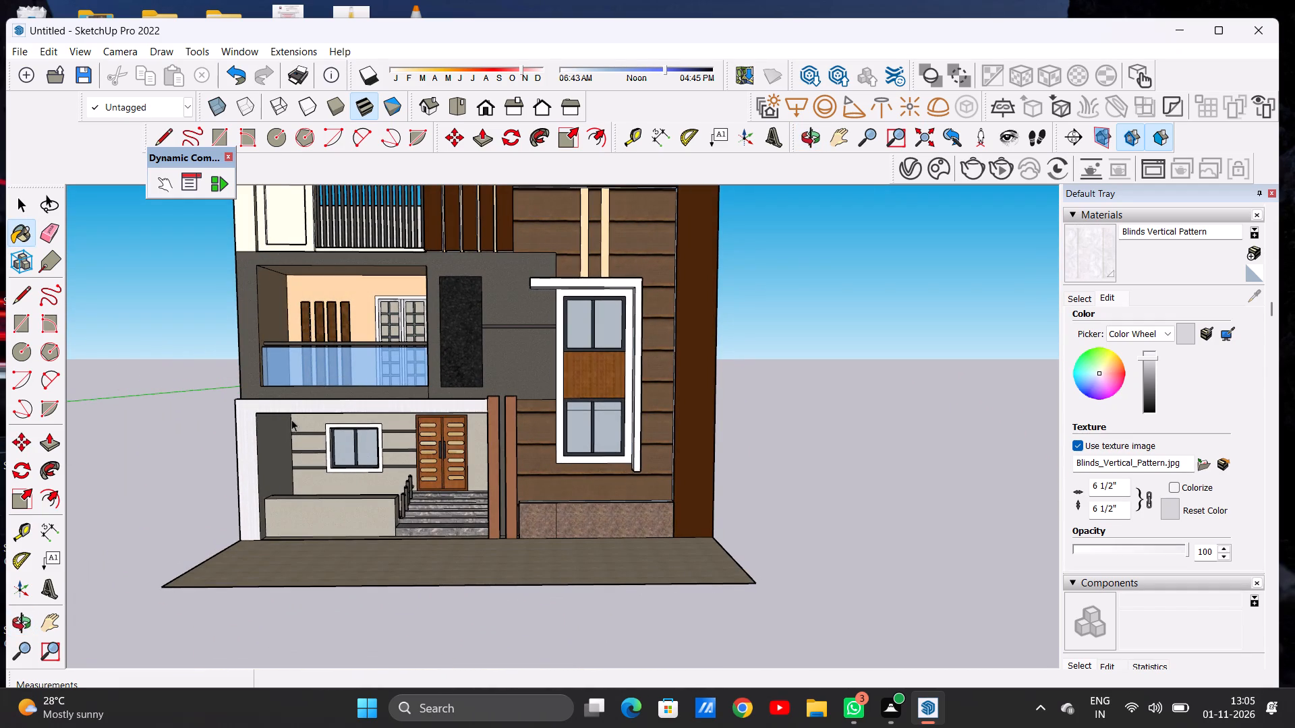
scroll(567, 443, up, 6)
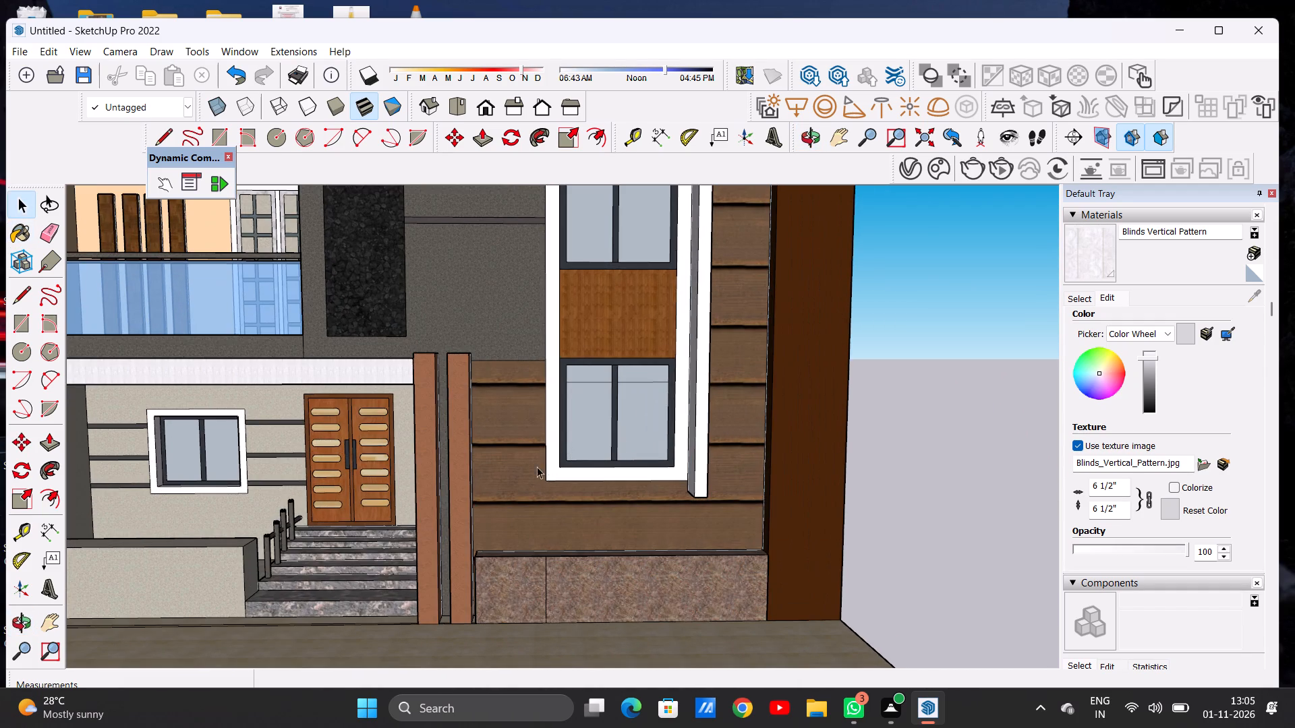
scroll(549, 466, up, 3)
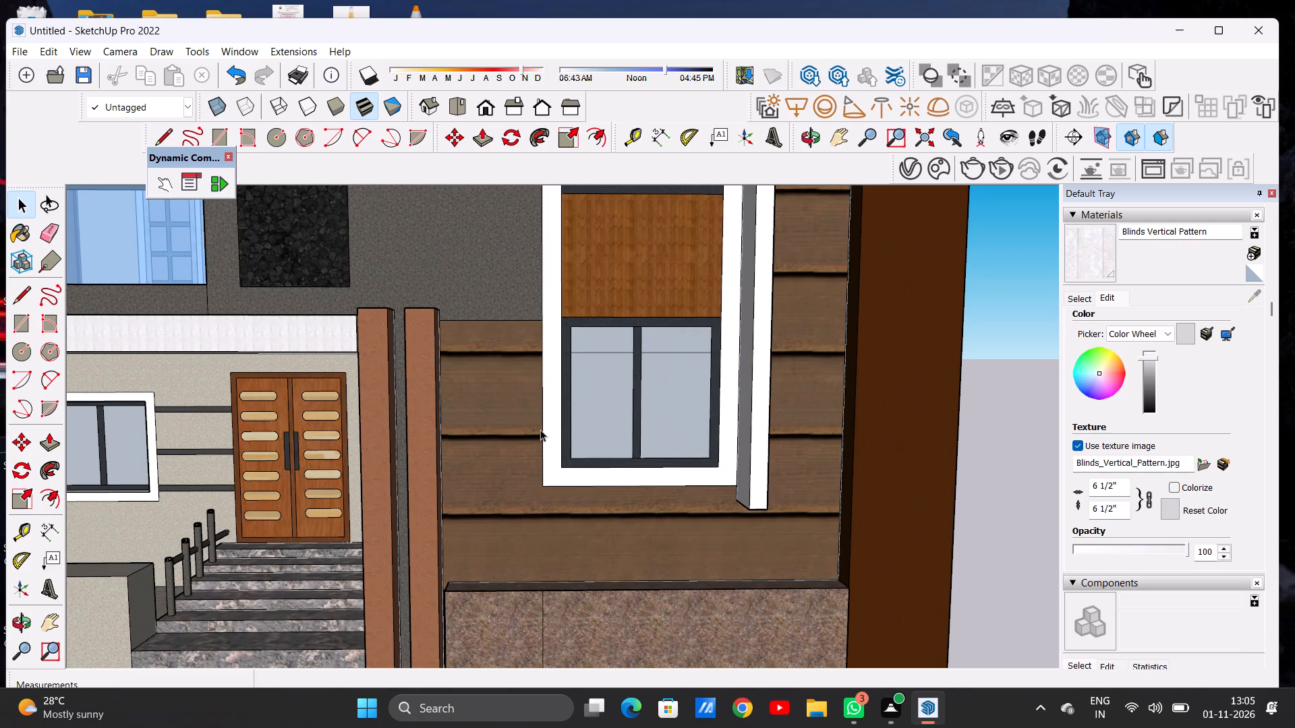
Paint the front face of the tall window surround with Formica Graystone from the Synthetic Surfaces collection.
scroll(538, 424, down, 5)
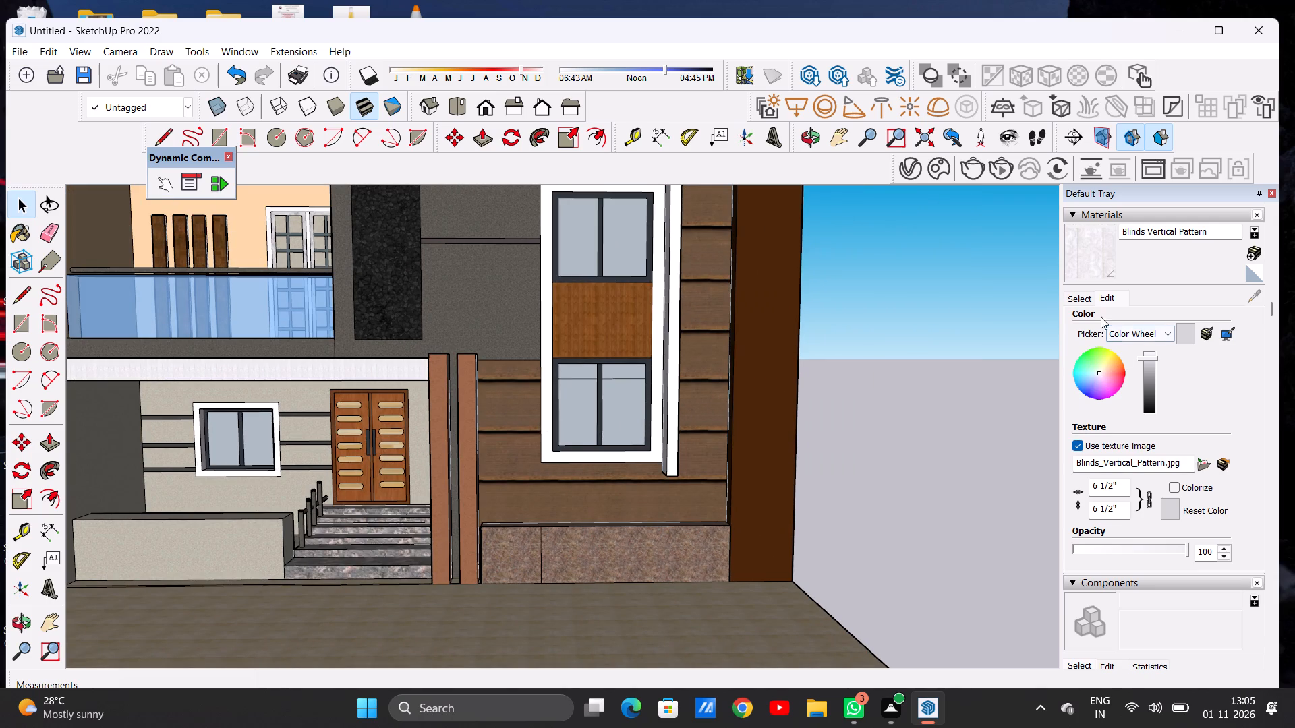
click(1083, 295)
click(1139, 315)
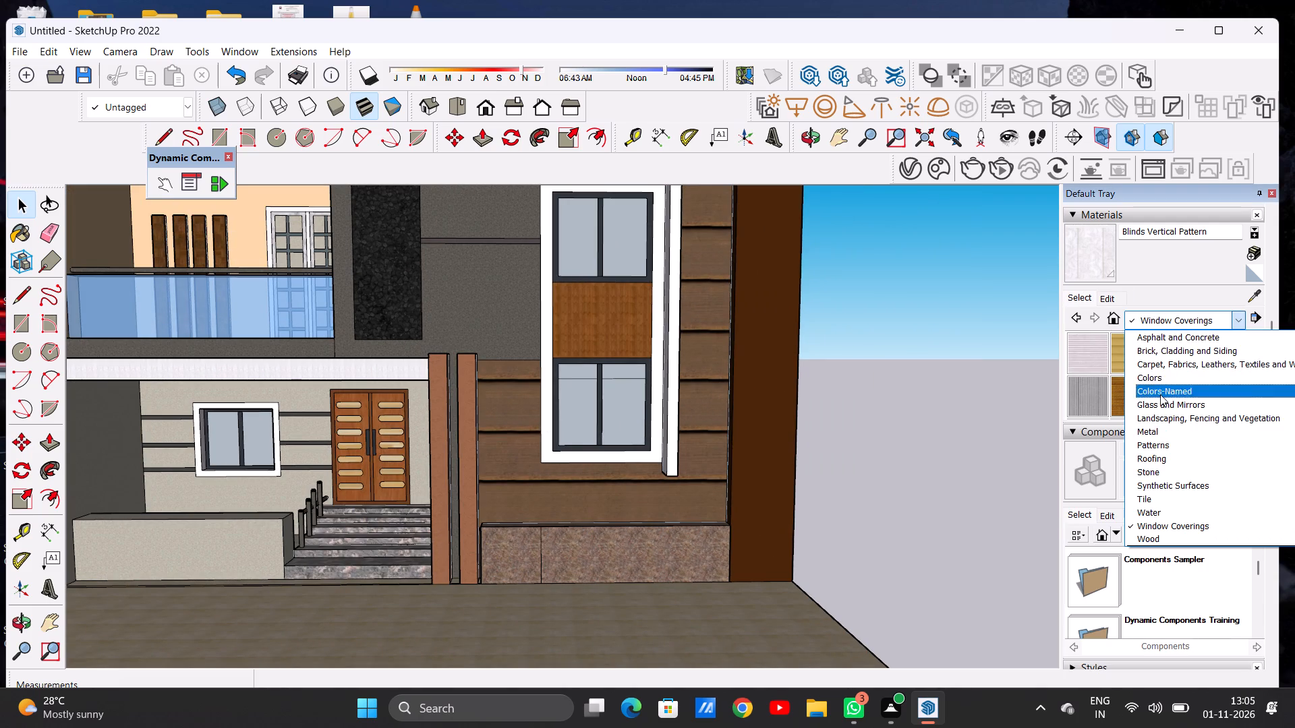
click(1176, 484)
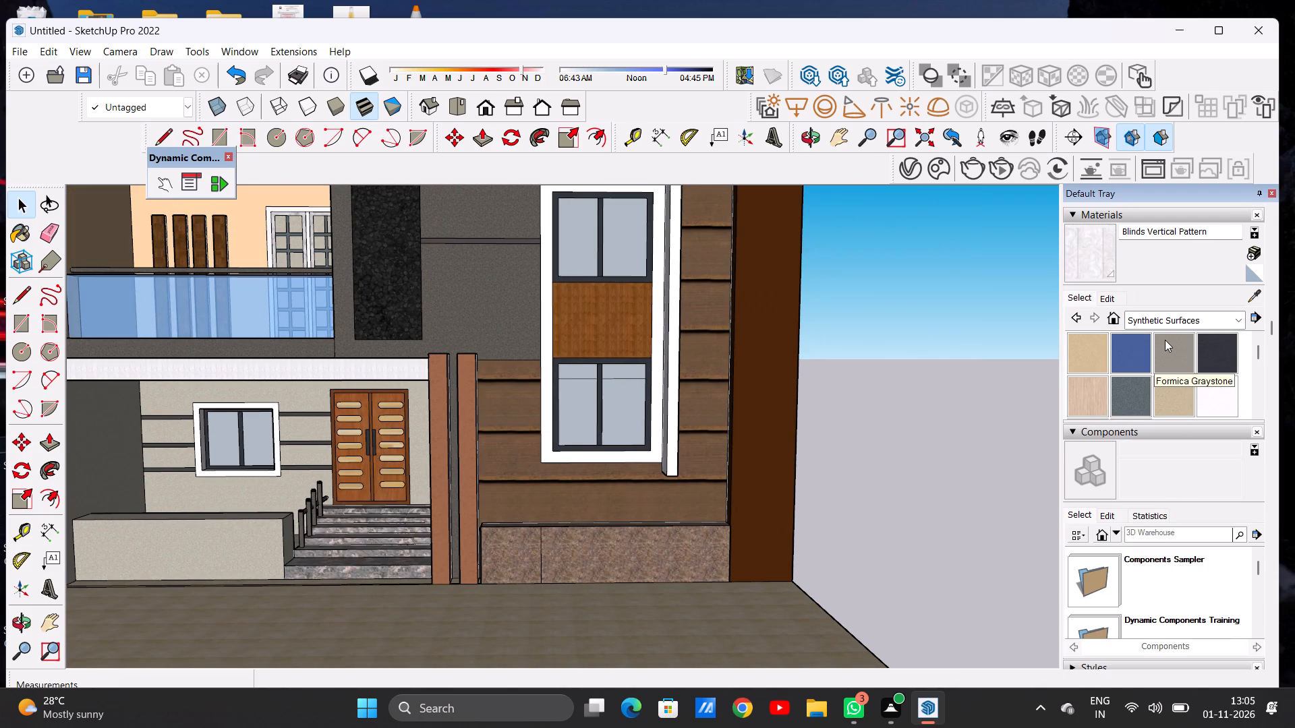
click(1170, 351)
scroll(565, 402, up, 6)
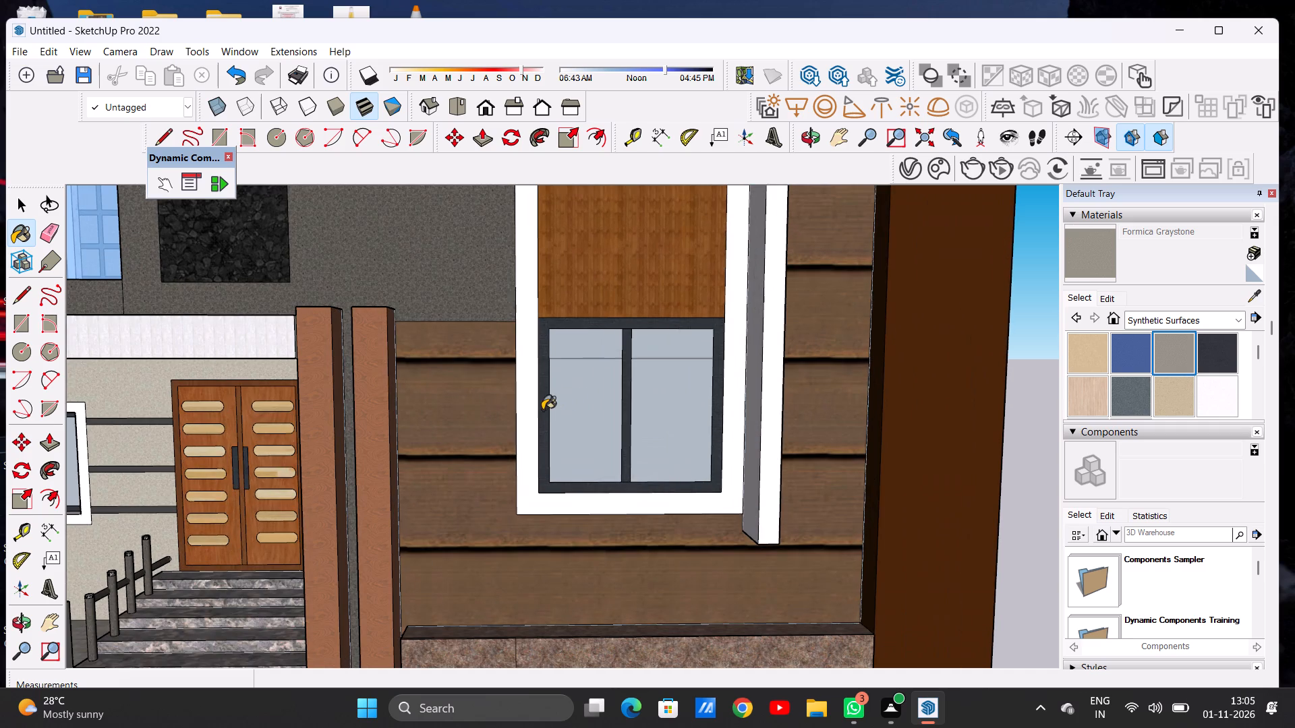
click(530, 413)
scroll(530, 413, down, 13)
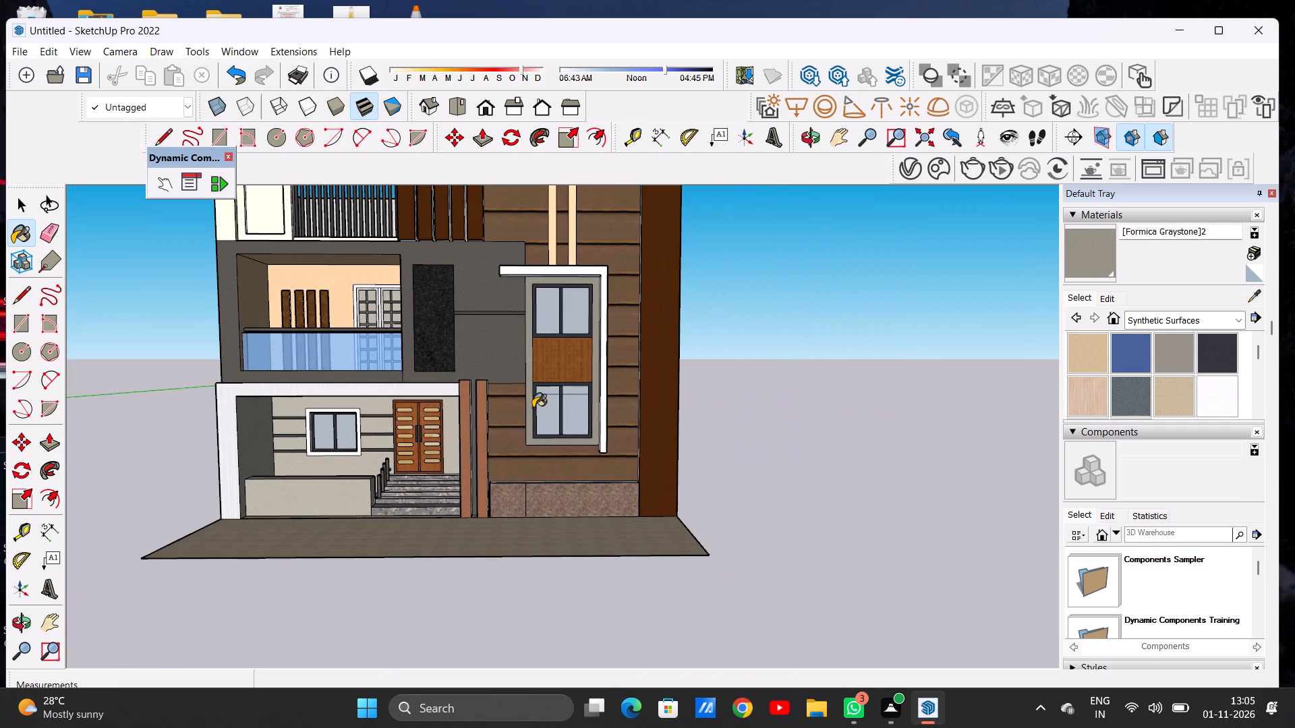
Darken the Formica Graystone material on the tall window surround to a deep grey-brown shade.
middle_drag(526, 411, 509, 408)
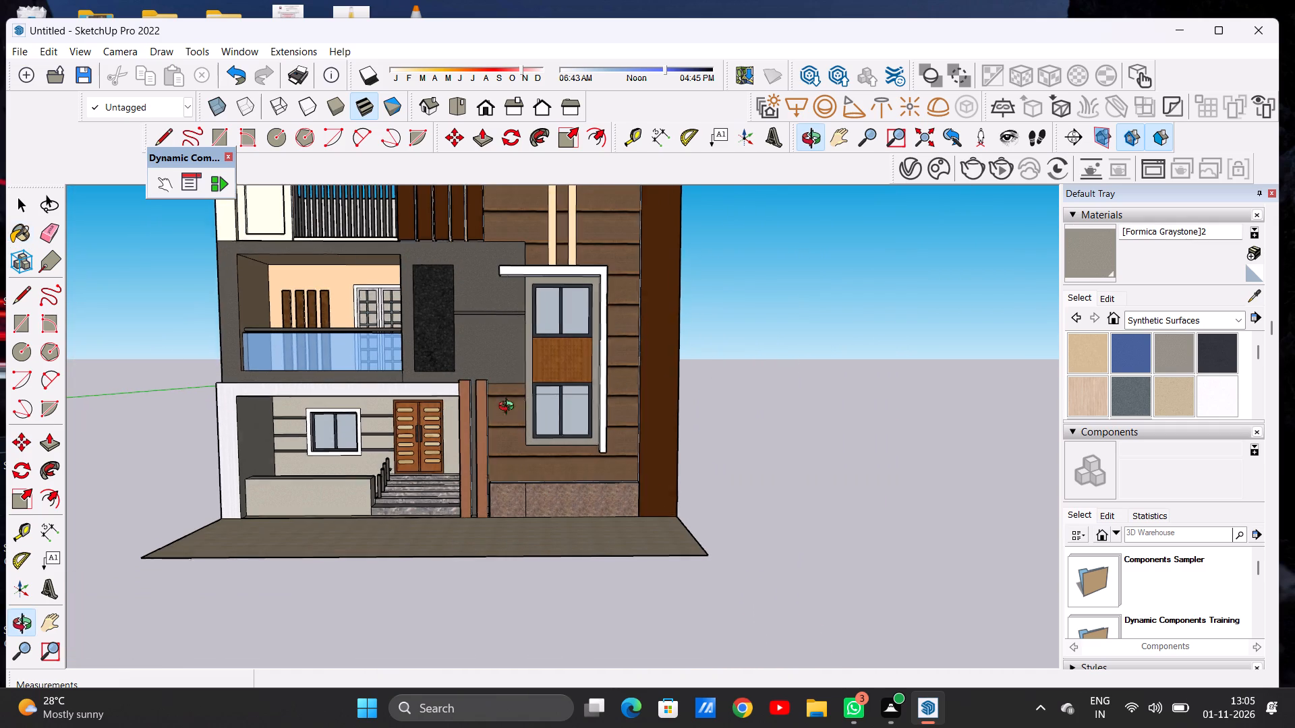
middle_drag(509, 408, 675, 435)
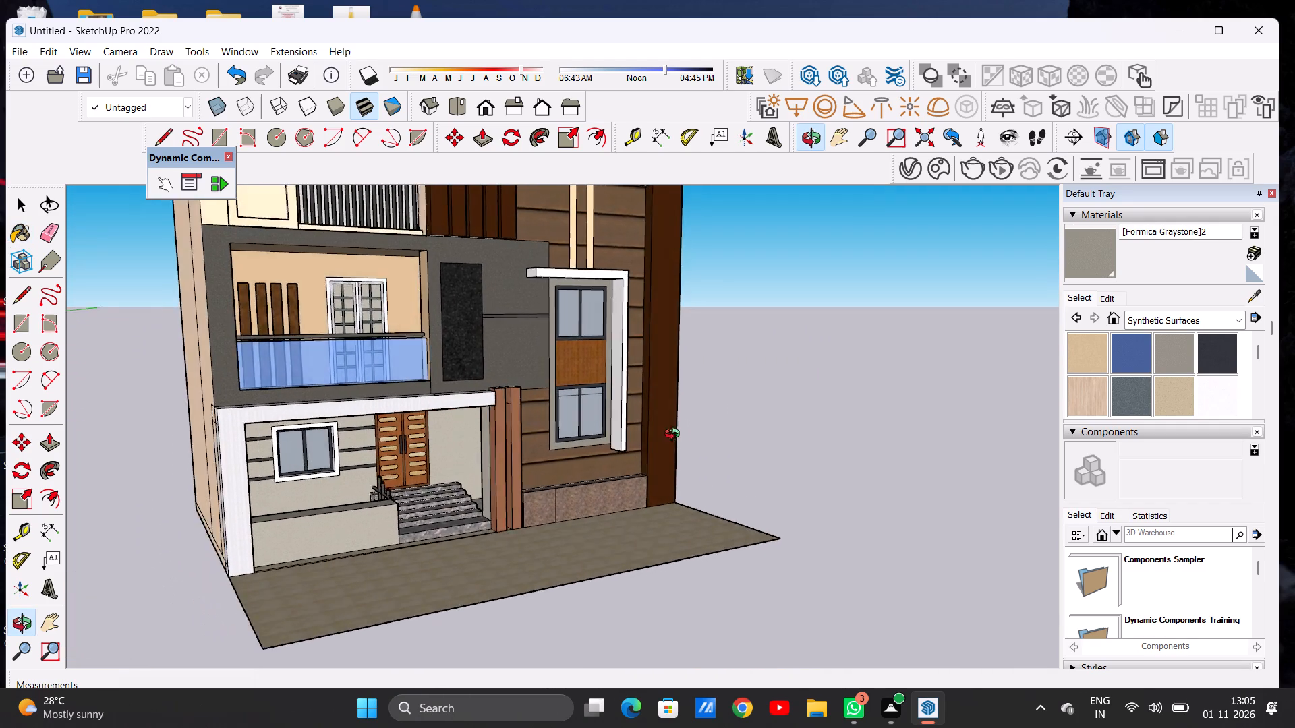
middle_drag(675, 435, 536, 427)
scroll(536, 427, up, 1)
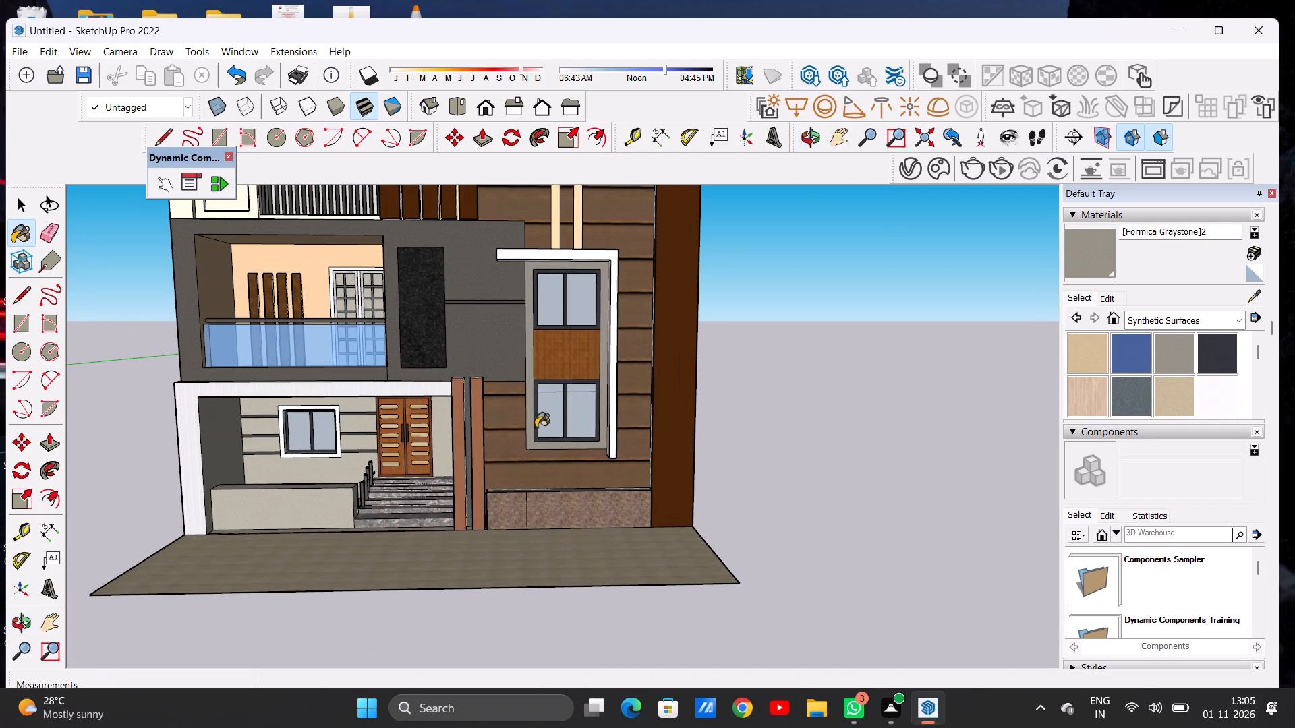
middle_drag(491, 318, 360, 326)
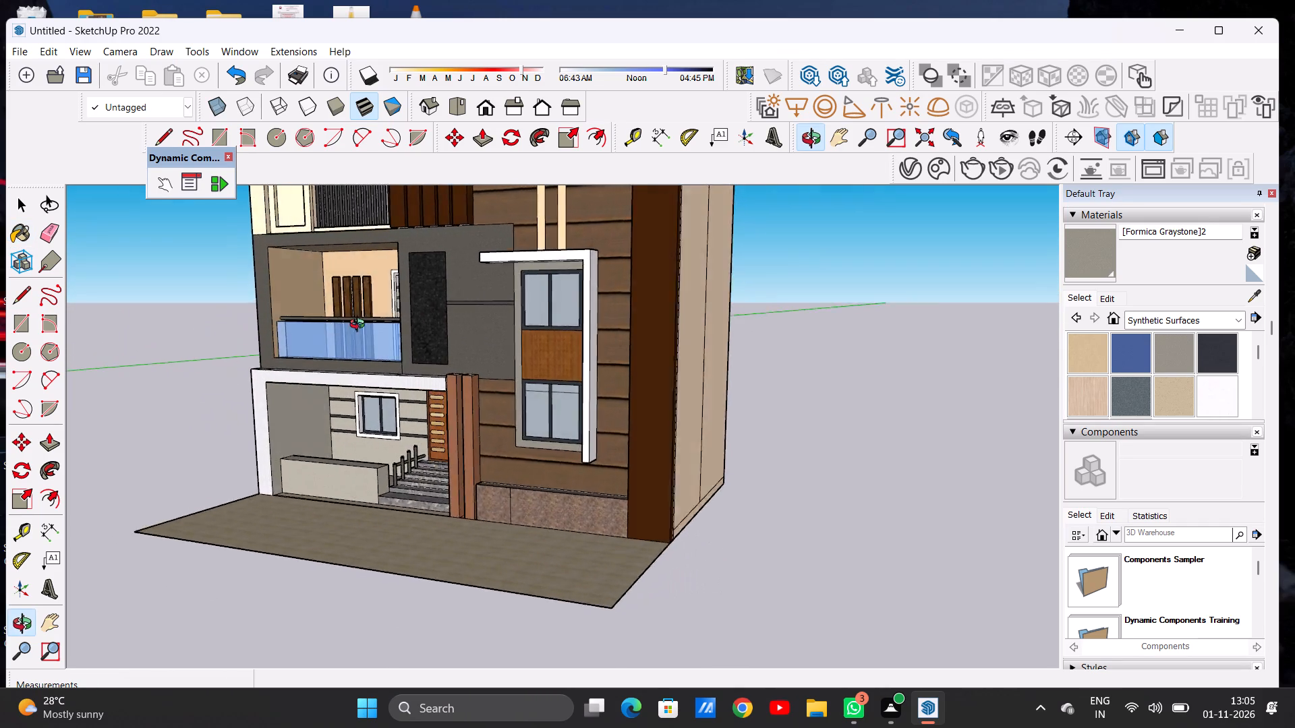
middle_drag(360, 326, 465, 307)
middle_drag(465, 307, 484, 309)
click(1107, 292)
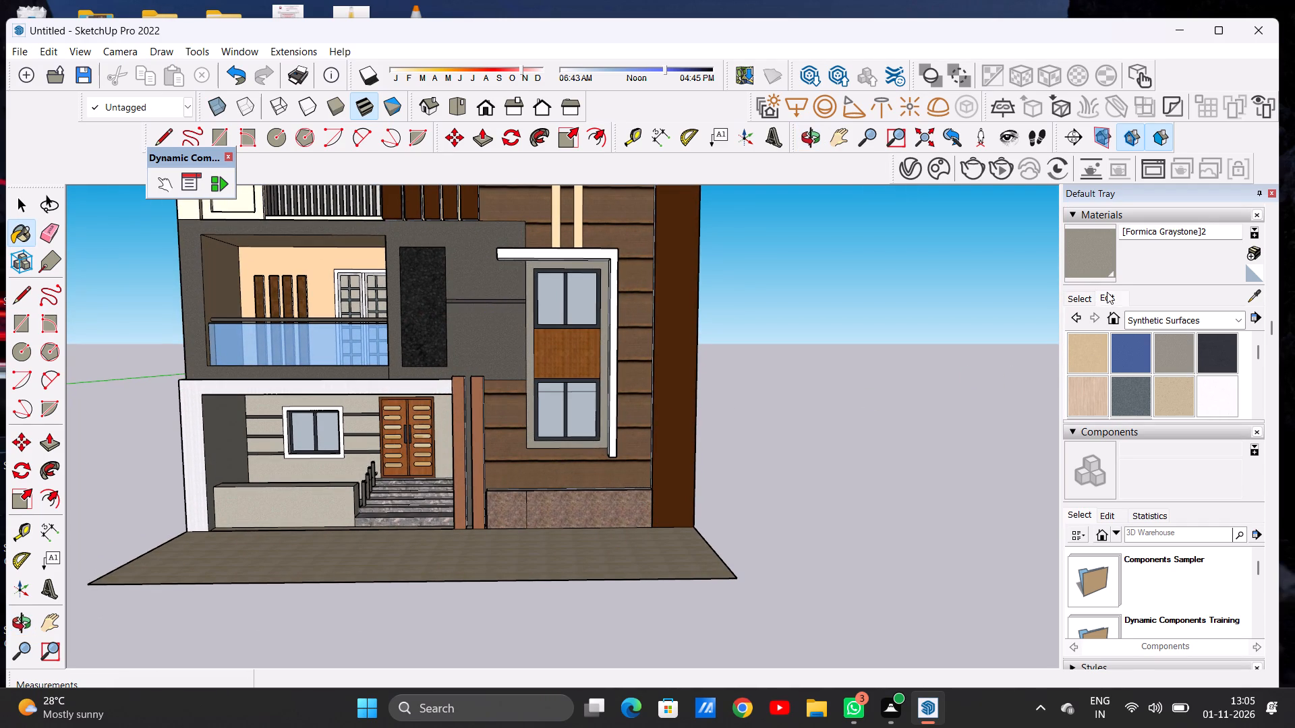
click(1149, 383)
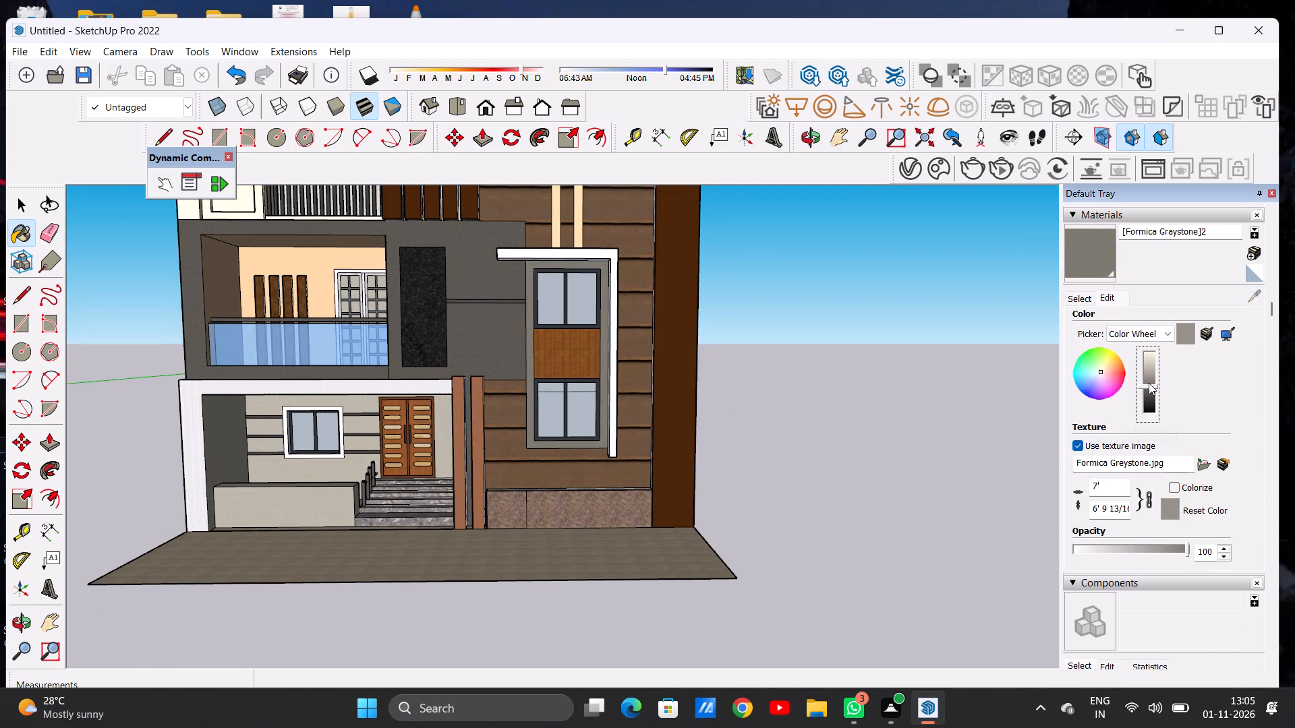
click(1149, 388)
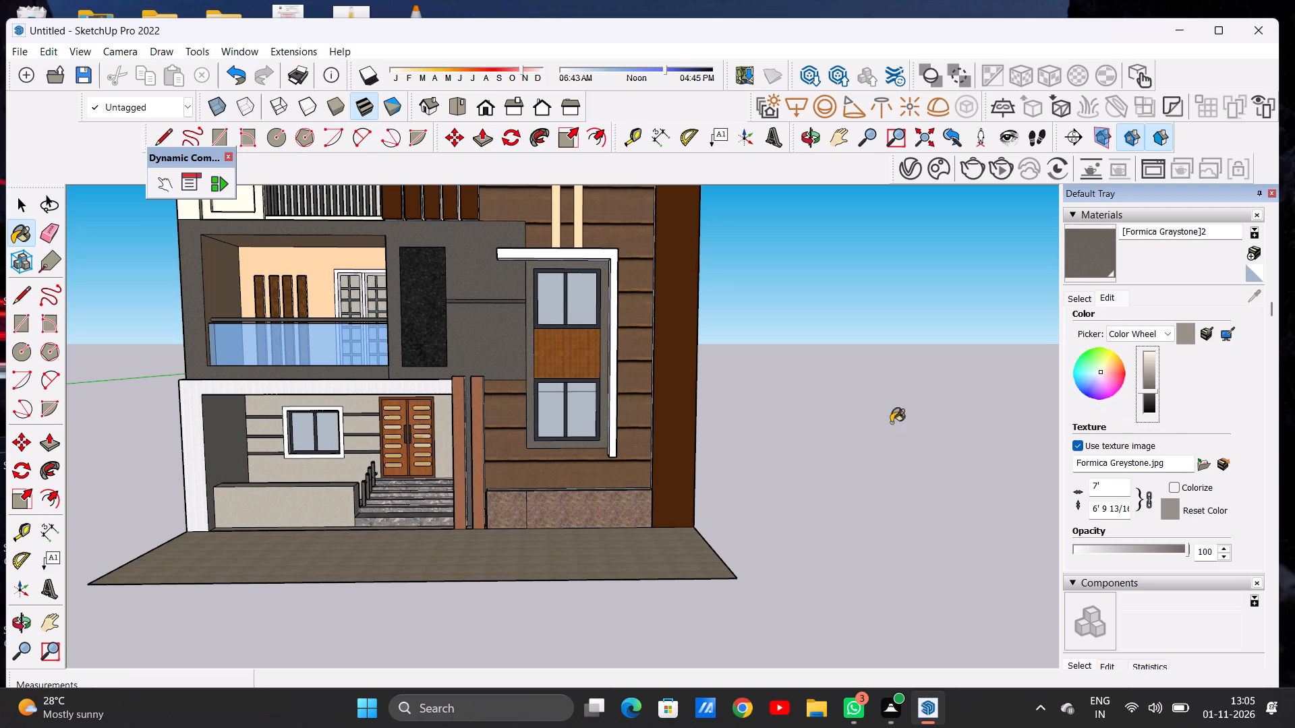
Examine the darkened window surround up close and against the whole facade.
scroll(628, 444, down, 6)
middle_drag(614, 445, 612, 435)
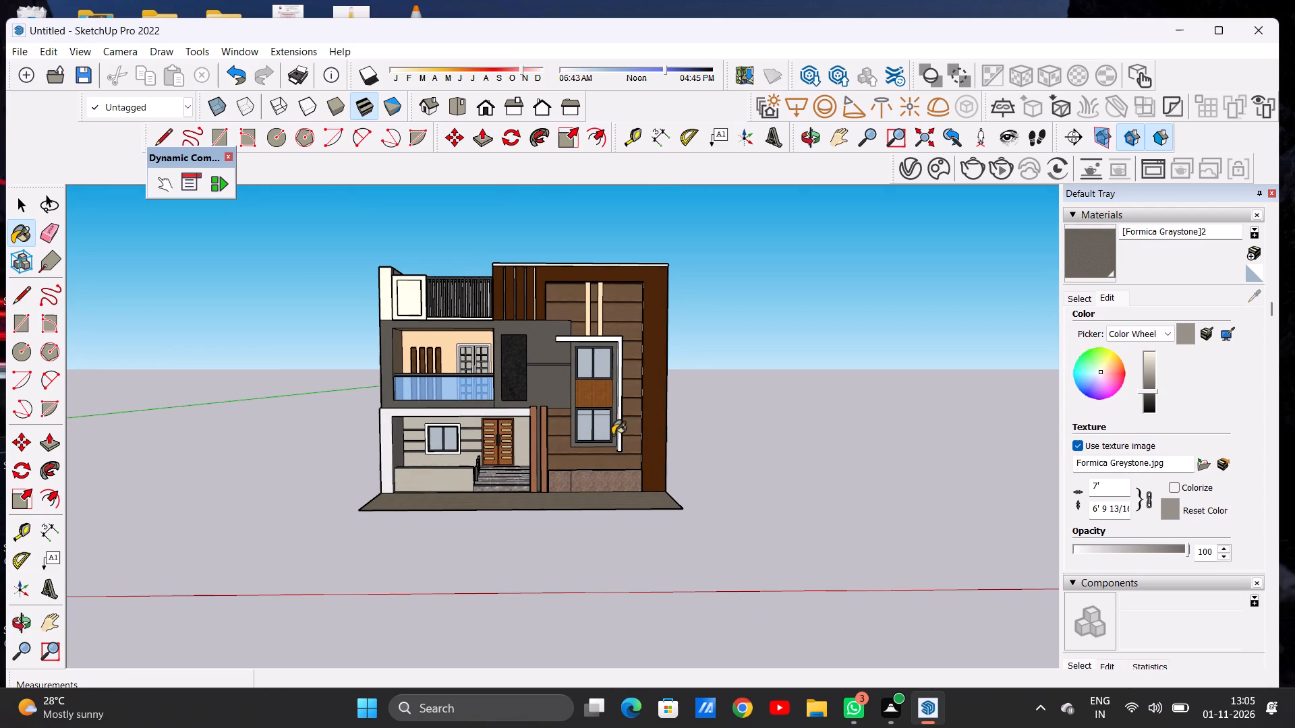
key(space)
scroll(593, 371, up, 15)
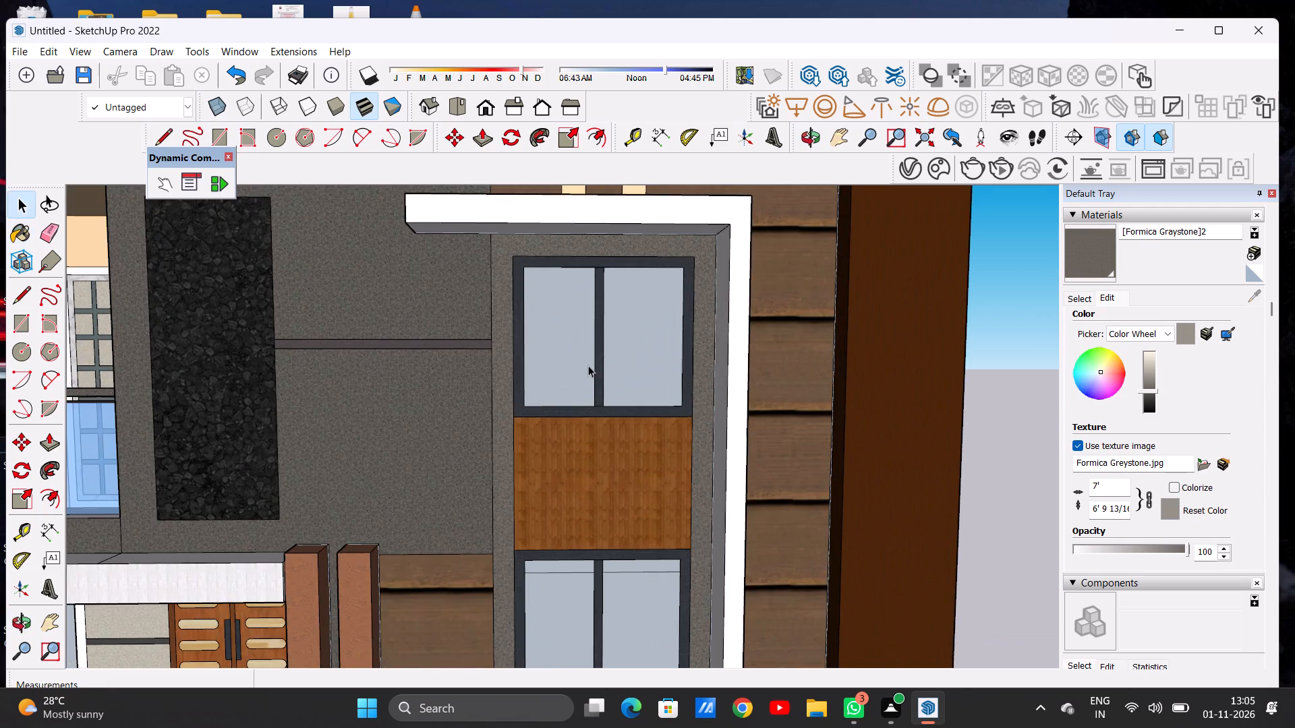
middle_drag(591, 367, 724, 358)
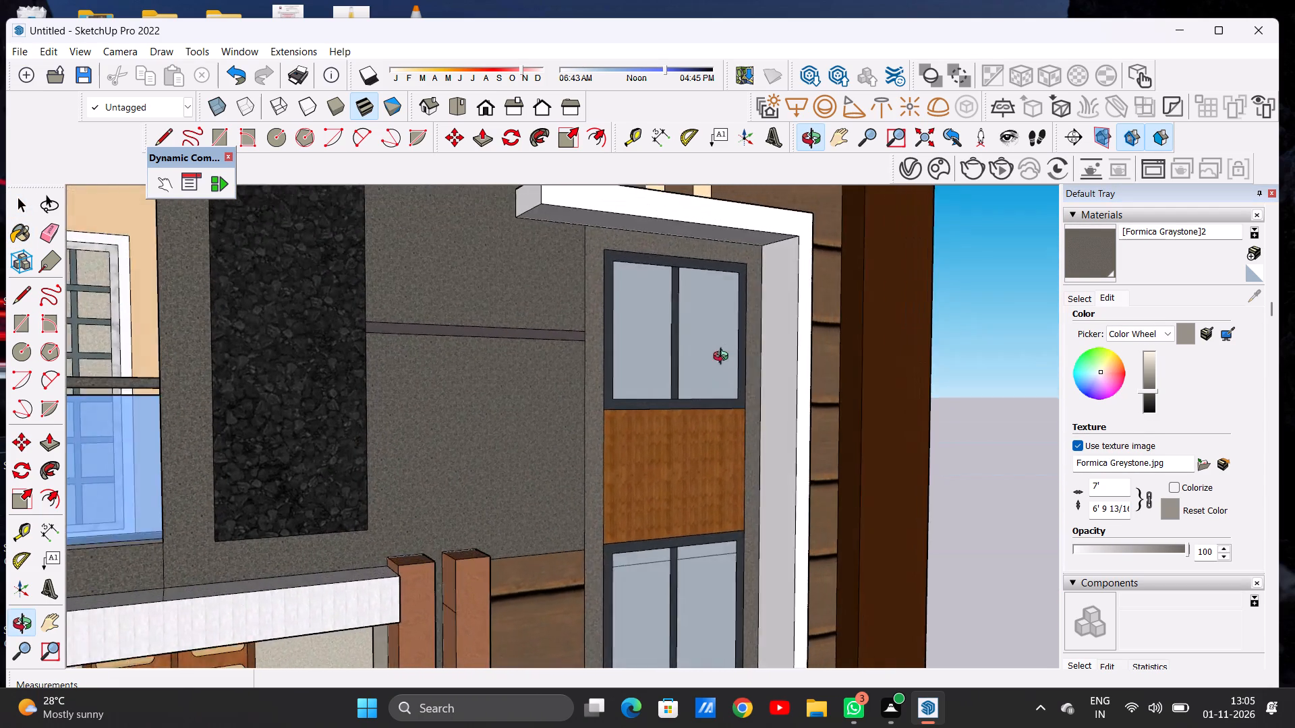
middle_drag(724, 358, 699, 380)
scroll(633, 386, down, 13)
middle_drag(602, 413, 471, 447)
scroll(544, 402, down, 8)
middle_drag(531, 479, 538, 444)
scroll(502, 449, up, 3)
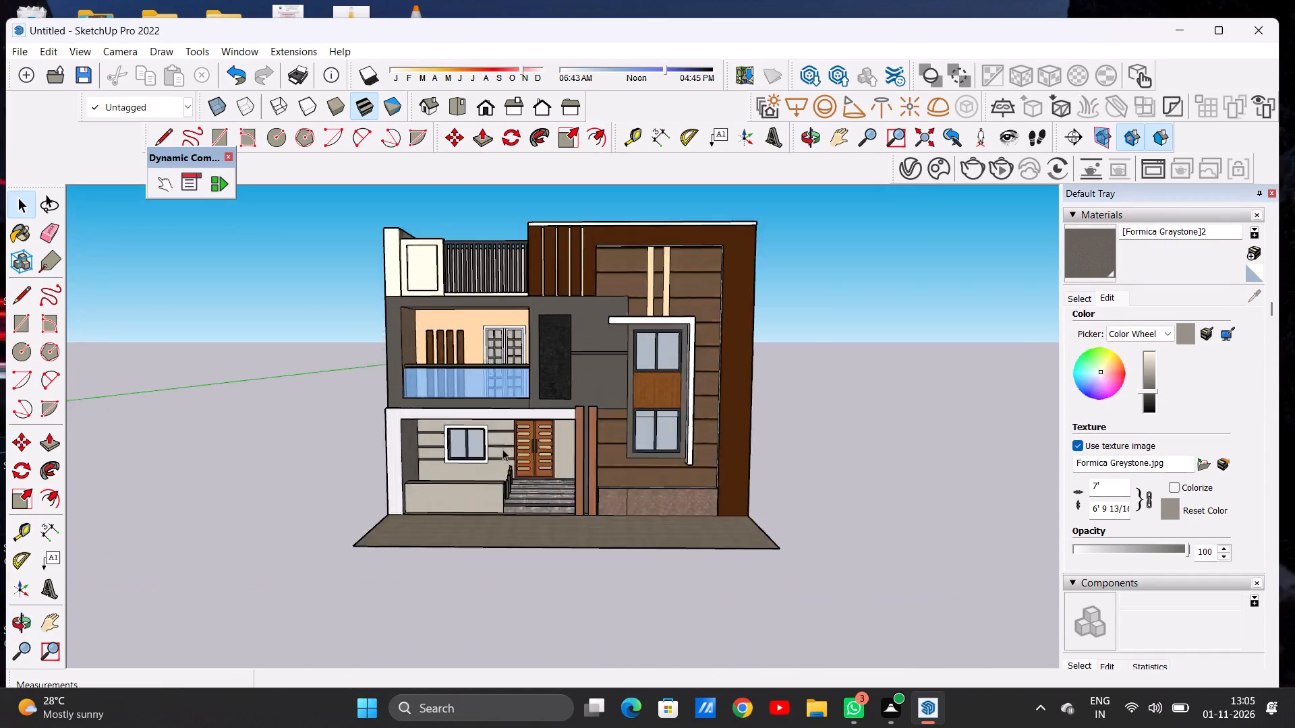
Examine the porch interior, entrance steps, stone plinth and front paving for unfinished faces.
scroll(502, 449, up, 10)
scroll(494, 442, down, 1)
scroll(494, 442, up, 4)
middle_drag(513, 442, 307, 392)
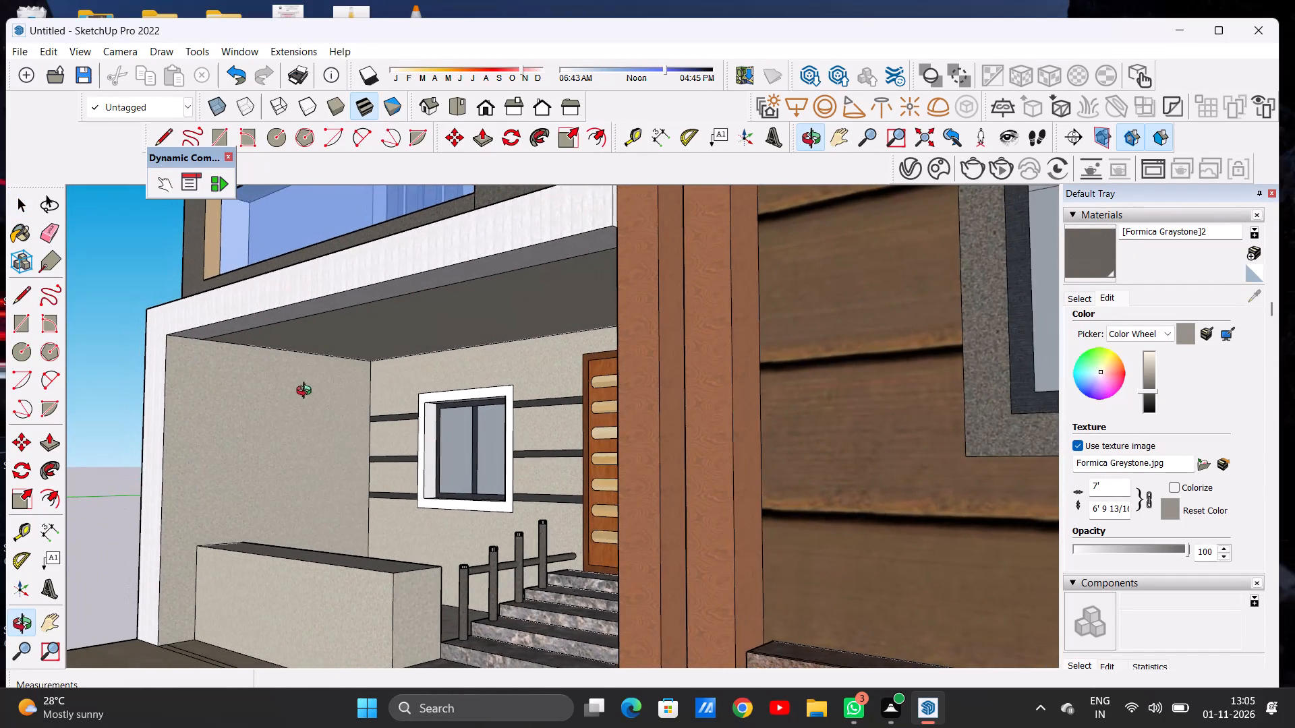
middle_drag(307, 392, 775, 480)
scroll(765, 486, up, 11)
middle_drag(743, 495, 674, 453)
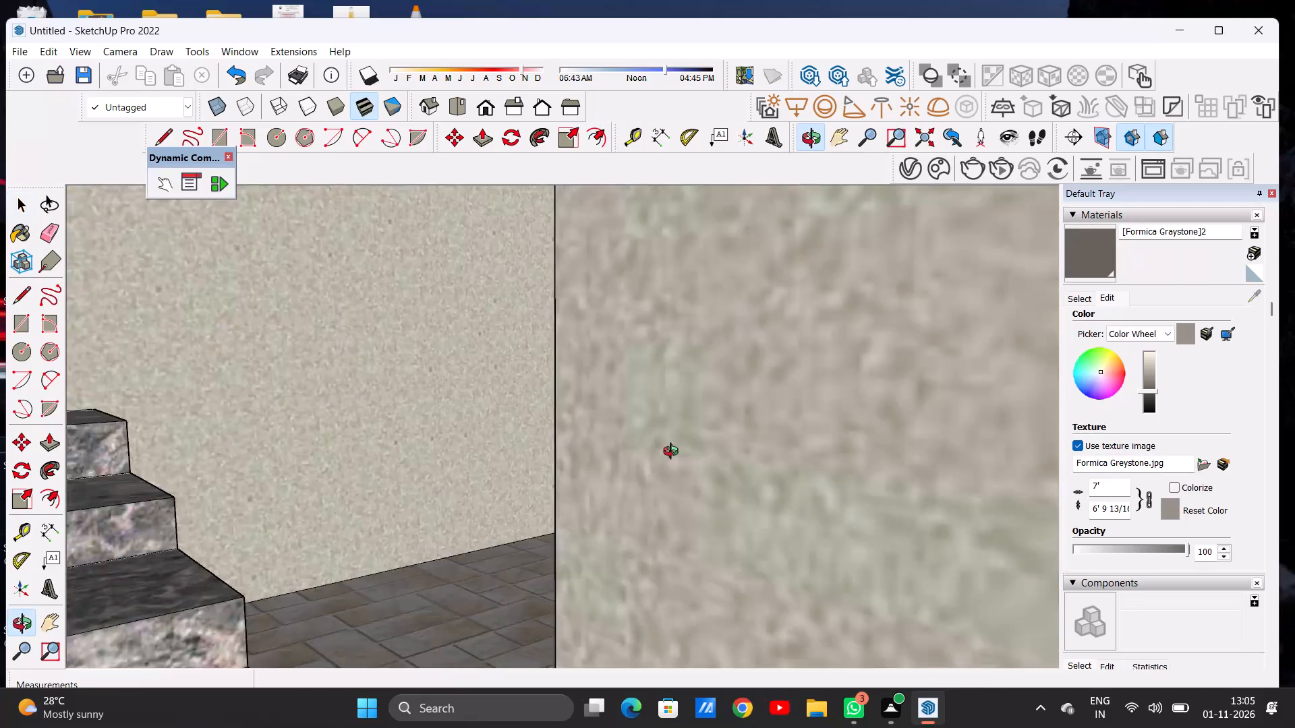
middle_drag(674, 453, 589, 440)
scroll(589, 440, down, 20)
scroll(589, 440, down, 5)
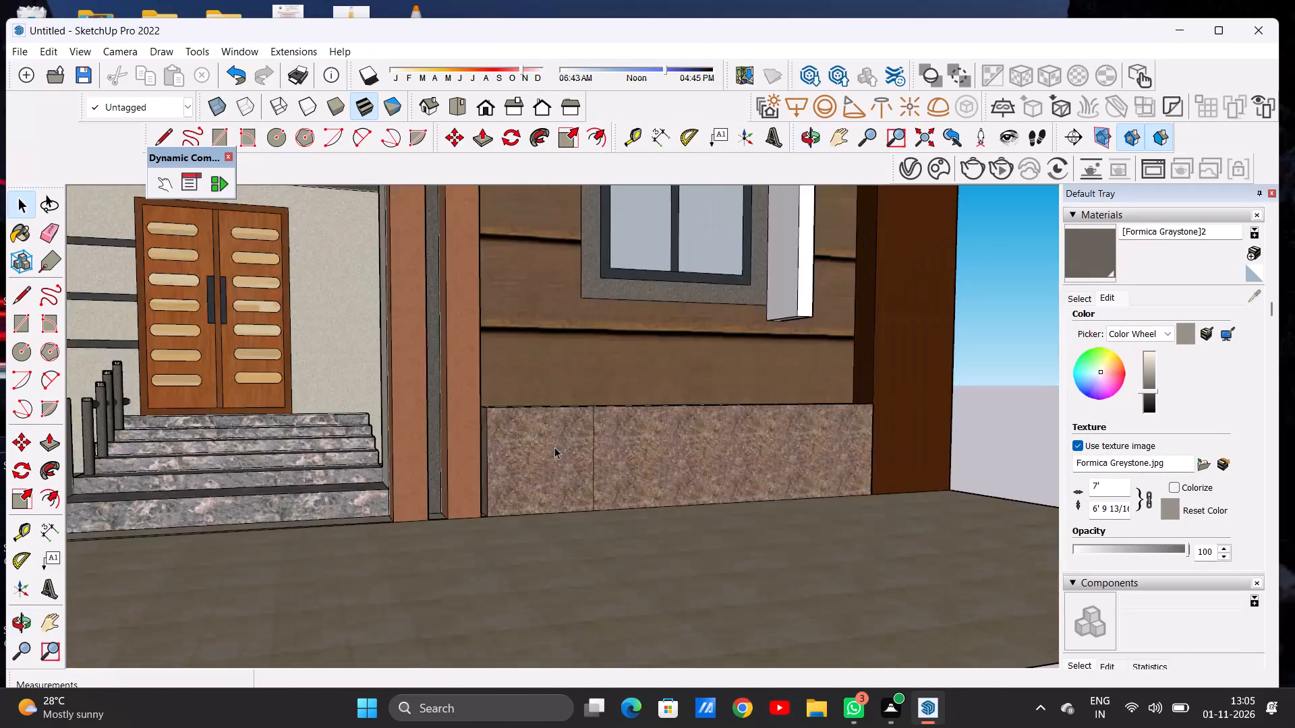
scroll(589, 452, up, 1)
scroll(591, 454, down, 20)
middle_drag(548, 456, 467, 539)
scroll(562, 456, up, 11)
scroll(571, 445, down, 2)
scroll(571, 445, up, 3)
middle_drag(558, 433, 542, 578)
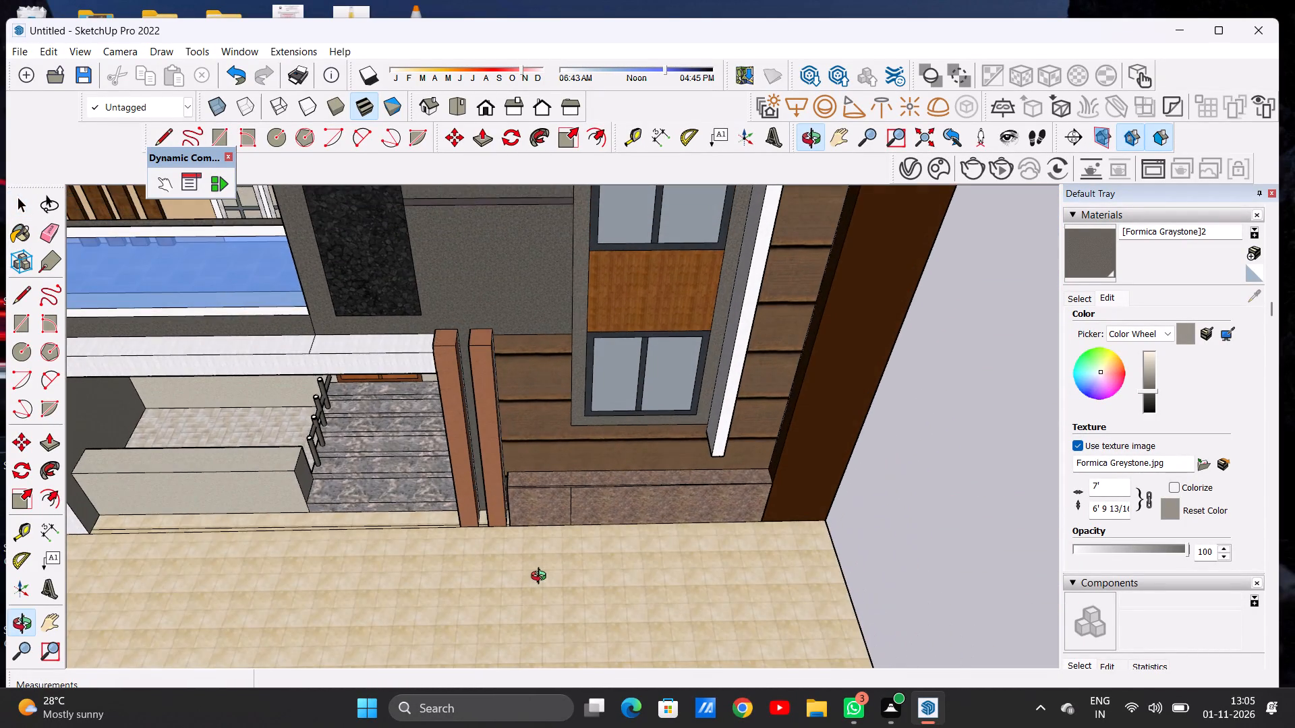
middle_drag(542, 578, 622, 450)
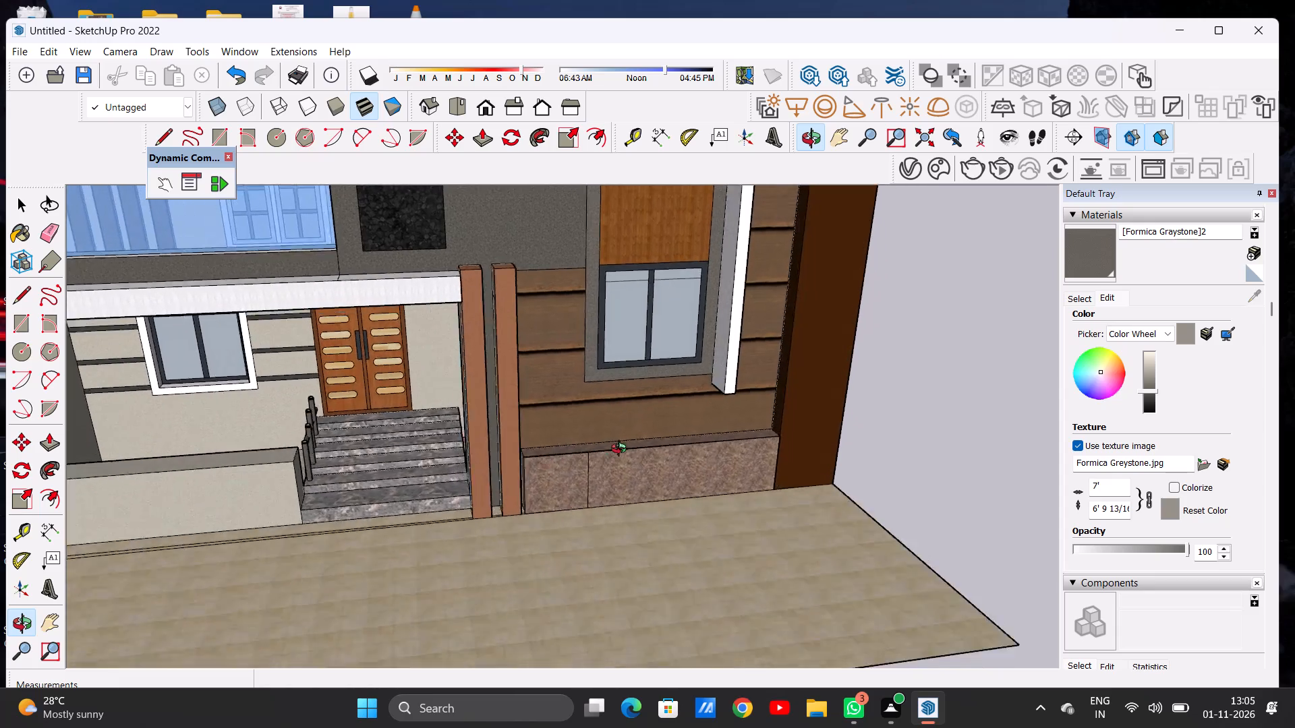
middle_drag(622, 450, 588, 439)
scroll(586, 442, down, 5)
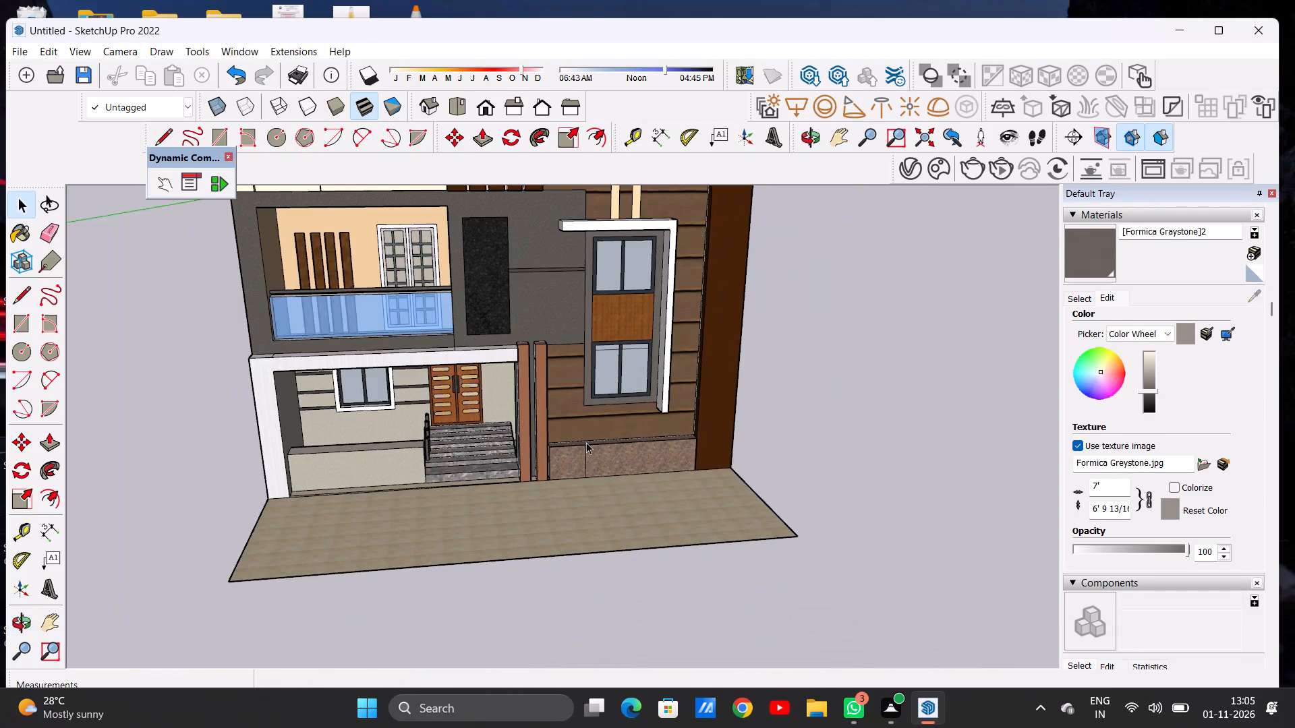
scroll(586, 442, down, 17)
middle_drag(450, 458, 398, 404)
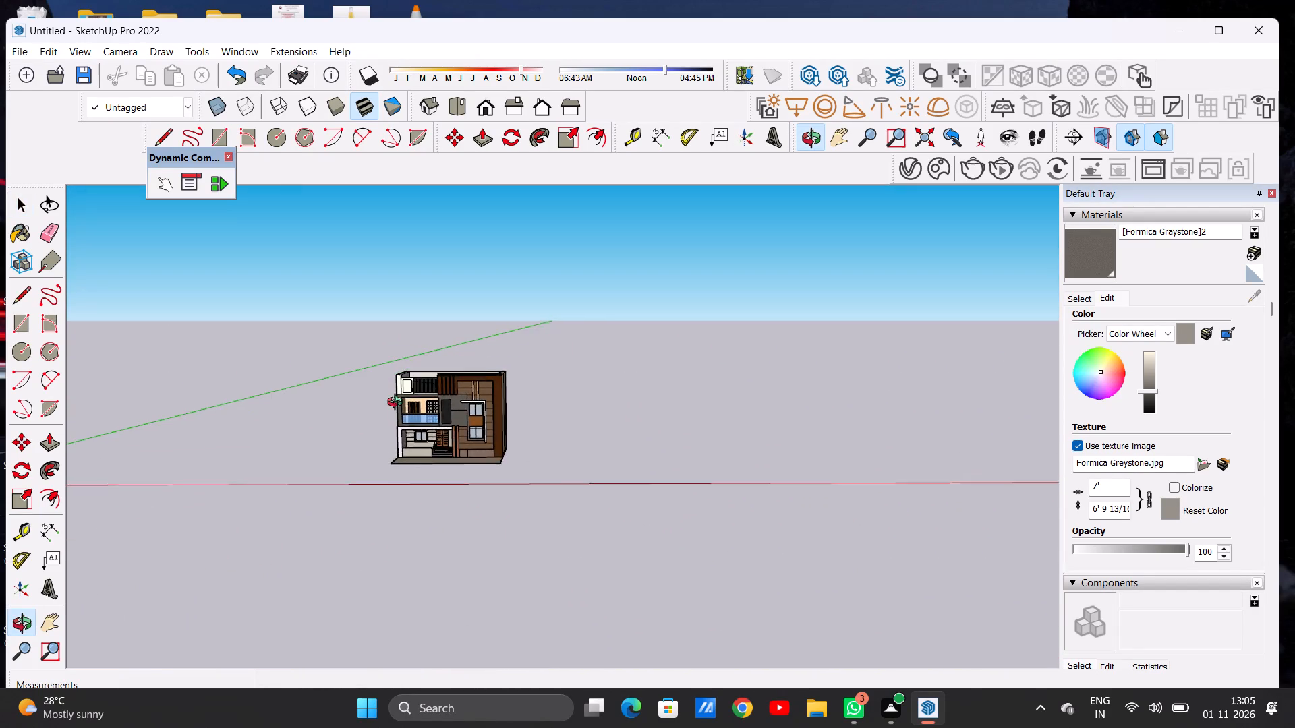
Examine the roof terrace's railing, parapet walls and tiled floor, along with the upper facade, for unfinished faces.
middle_drag(398, 404, 396, 405)
scroll(414, 382, up, 11)
scroll(422, 380, down, 1)
scroll(422, 380, up, 11)
middle_drag(451, 365, 447, 448)
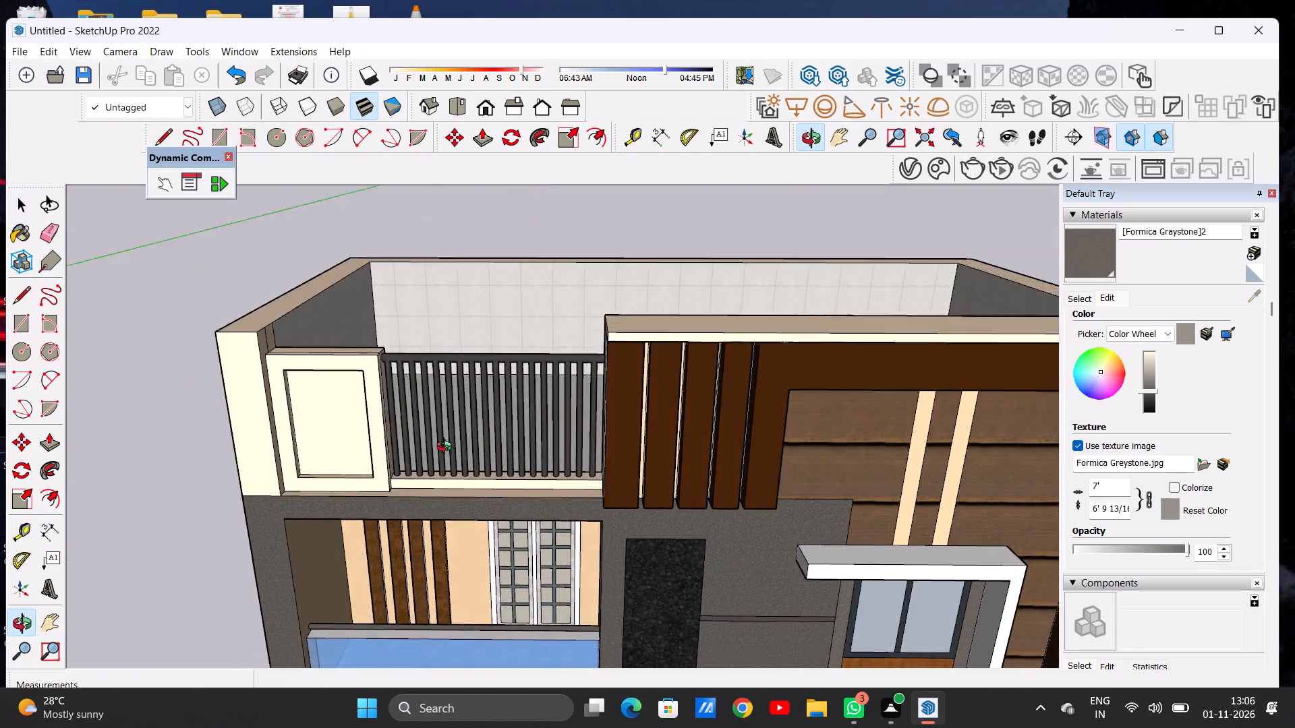
middle_drag(447, 448, 435, 497)
scroll(444, 413, up, 6)
middle_drag(599, 343, 314, 382)
middle_drag(583, 340, 111, 315)
middle_click(111, 315)
middle_drag(243, 388, 262, 390)
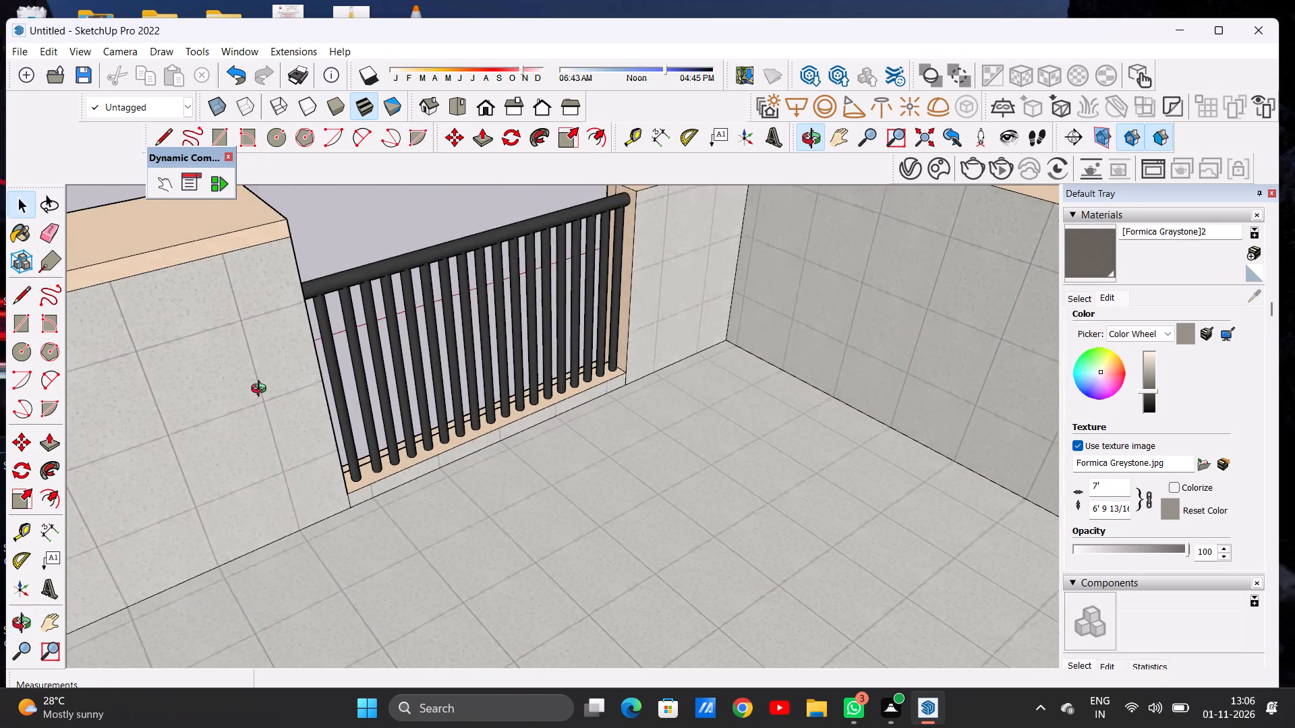
middle_drag(262, 390, 592, 357)
middle_drag(333, 411, 697, 344)
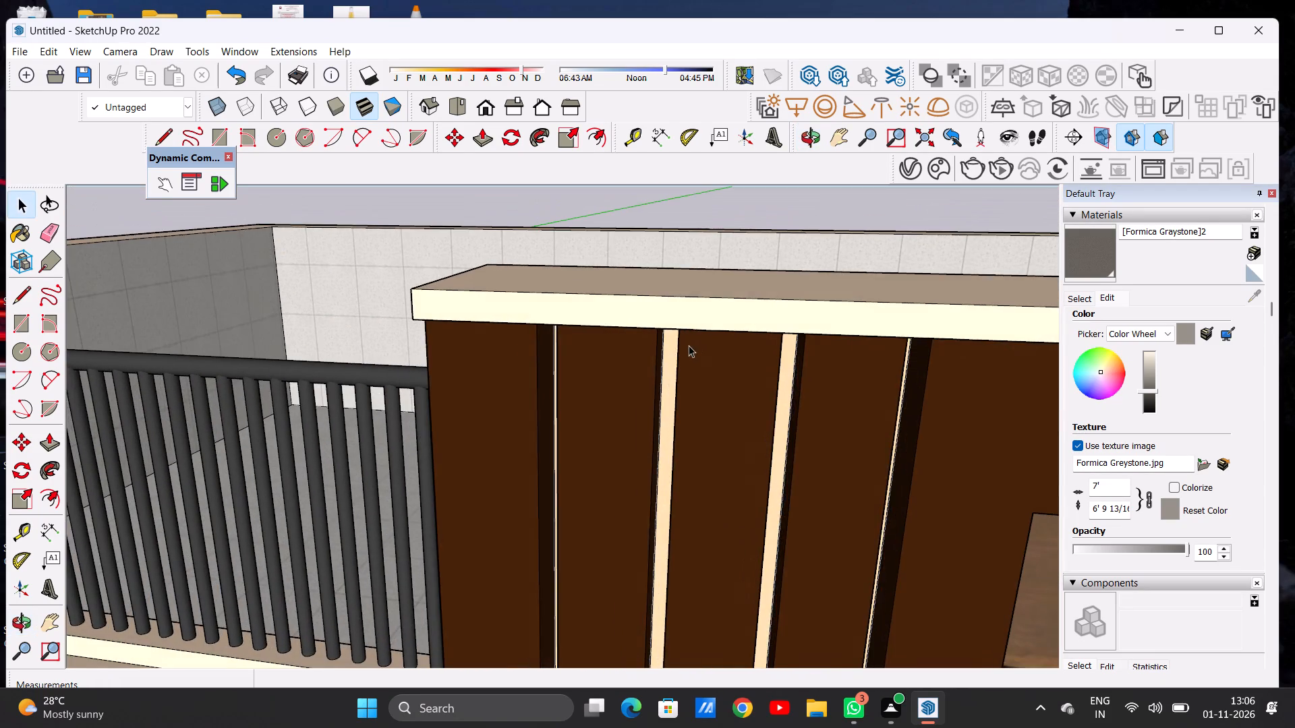
scroll(592, 366, down, 19)
middle_drag(509, 451, 567, 411)
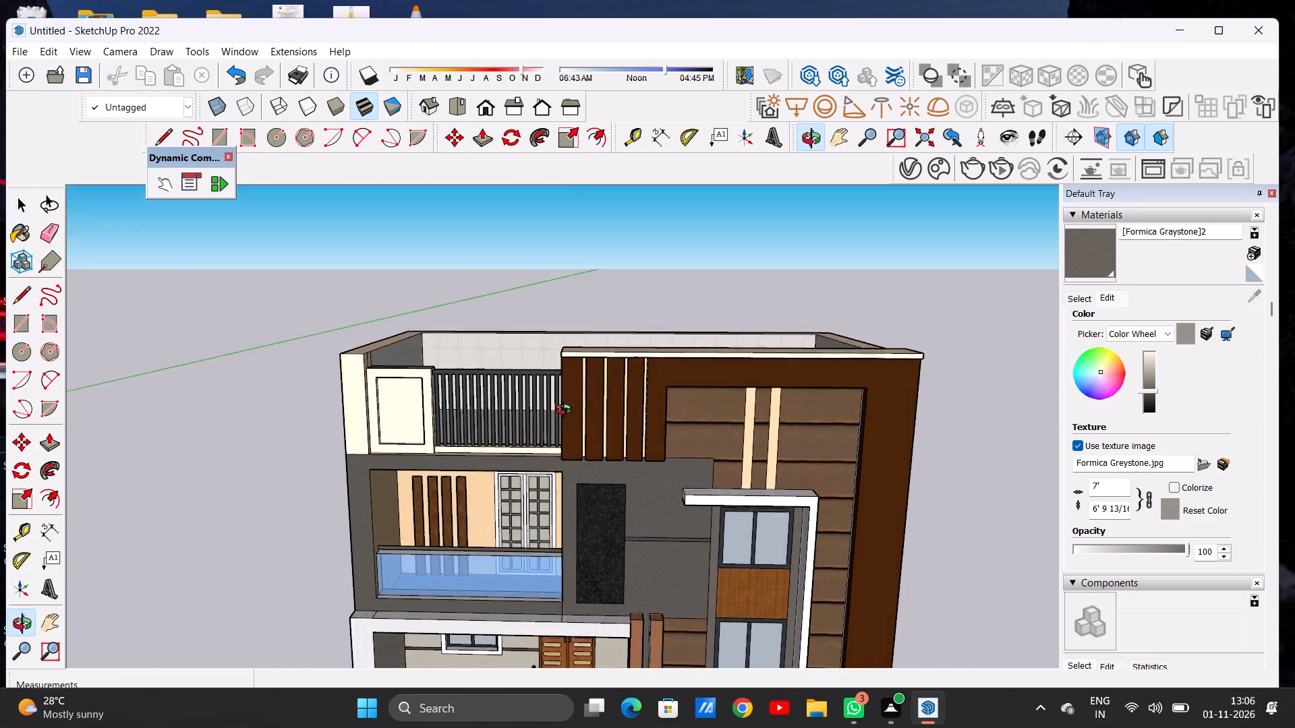
middle_drag(567, 411, 569, 375)
scroll(509, 380, down, 9)
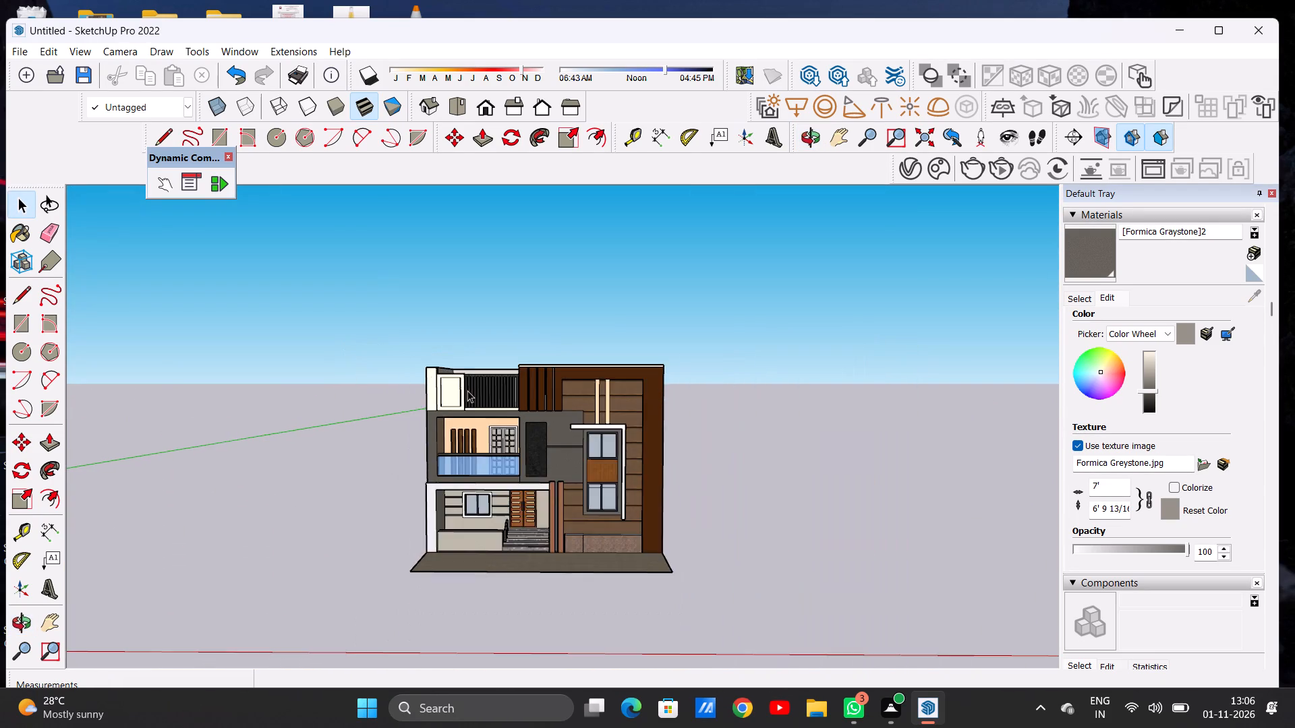
Examine the ground floor frontage, front paving and the entrance steps from above.
scroll(467, 390, down, 3)
scroll(515, 526, up, 15)
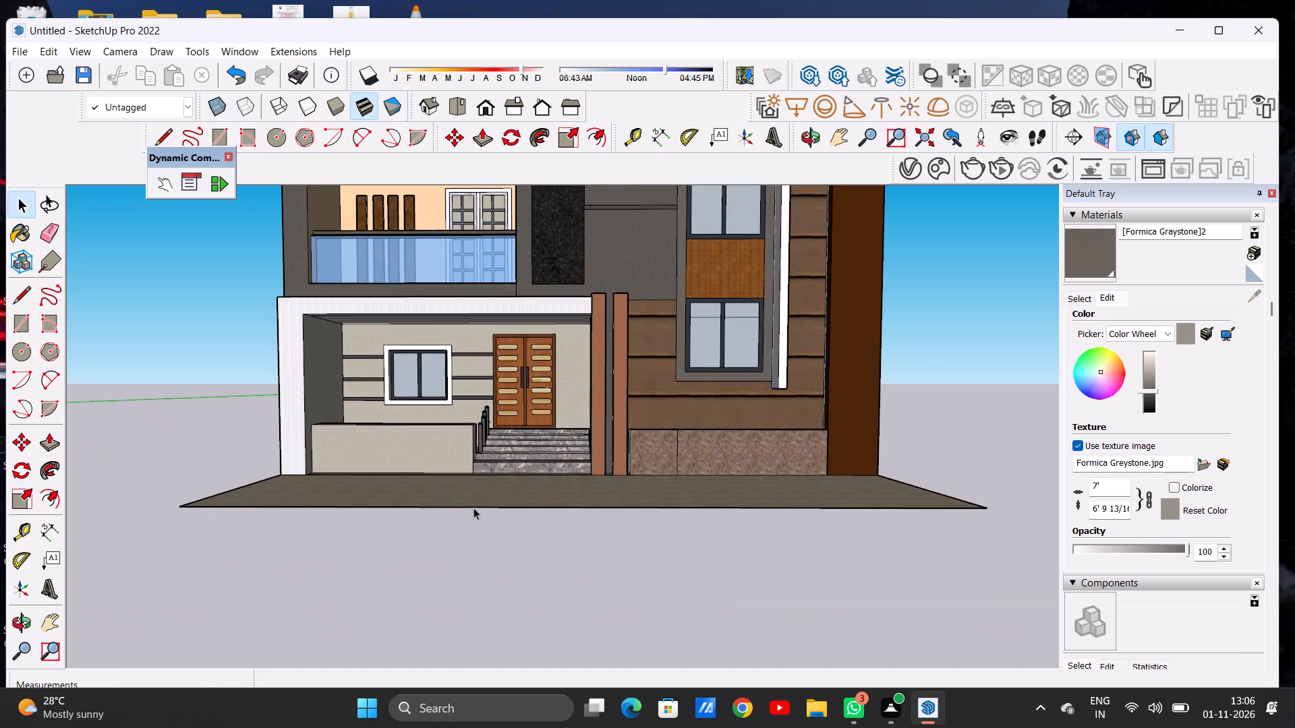
middle_drag(471, 478, 458, 611)
middle_click(458, 611)
scroll(572, 513, up, 4)
scroll(572, 513, down, 1)
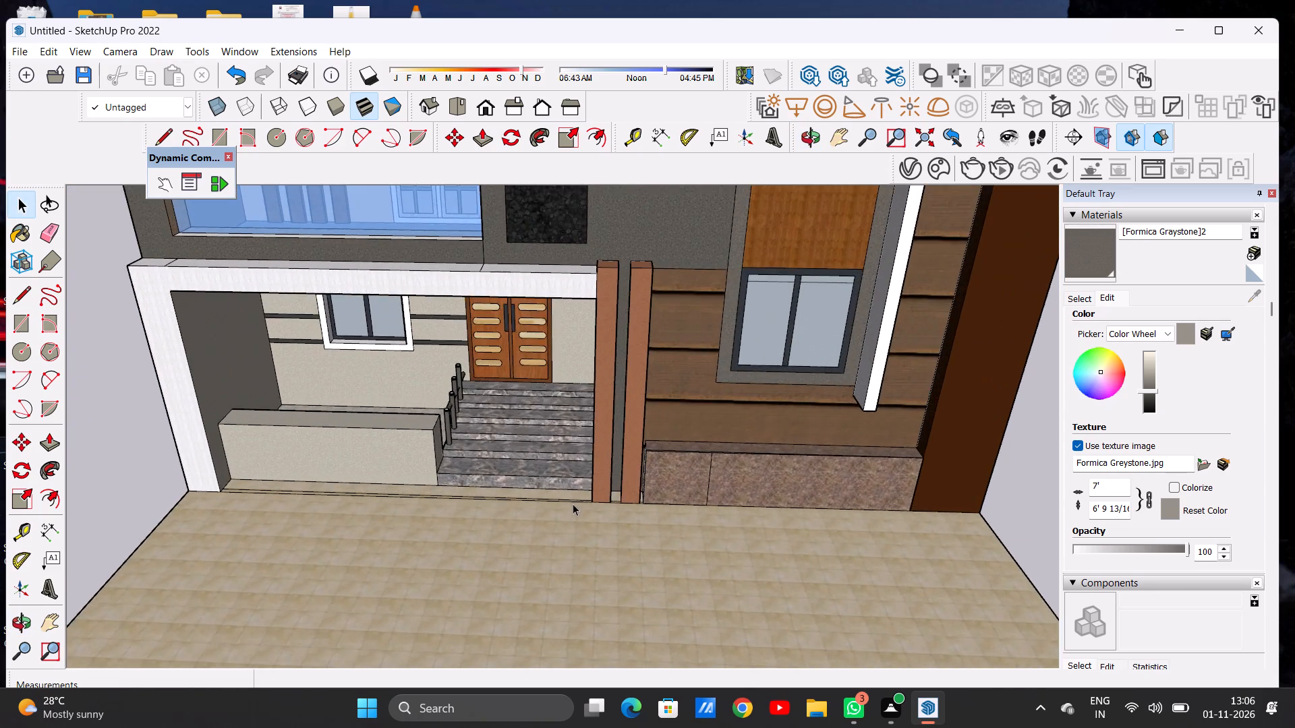
scroll(574, 499, up, 6)
middle_drag(581, 495, 571, 593)
middle_click(571, 593)
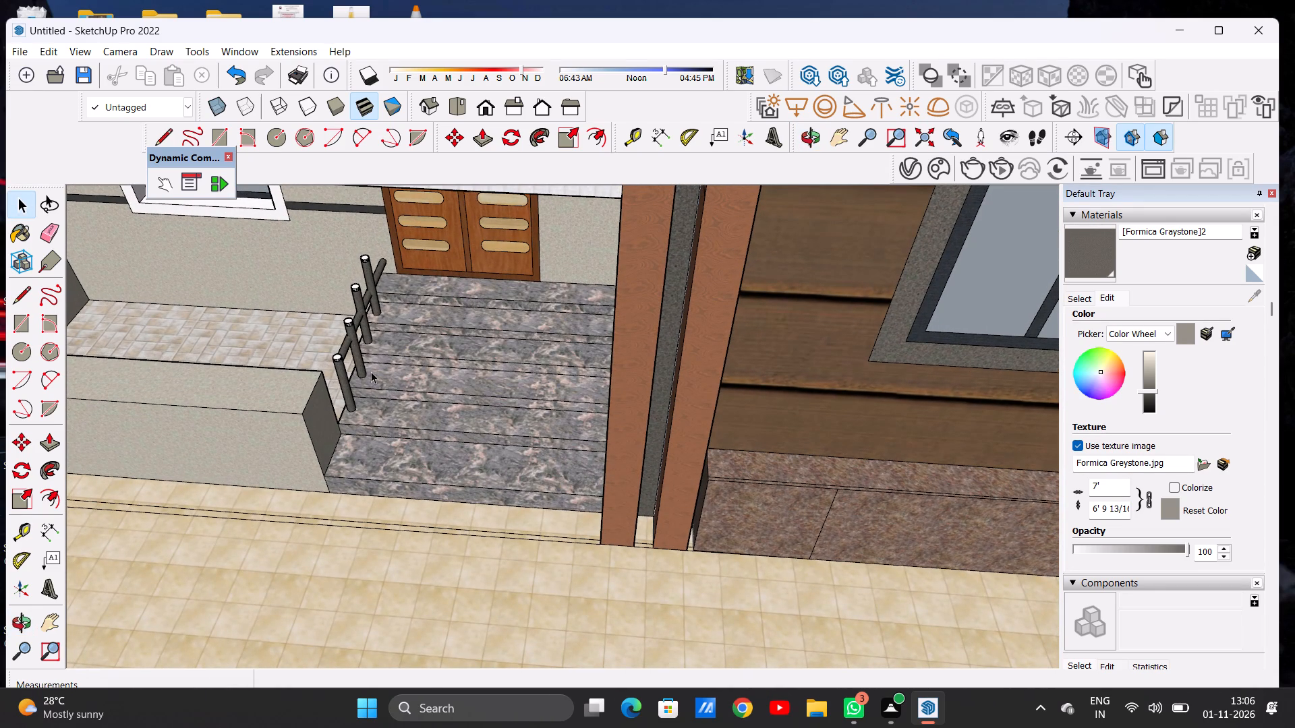
Paint the bare side face of the entrance steps, beside the tiled porch floor, with Stone Marble from the Stone collection.
middle_drag(375, 393, 647, 334)
middle_click(647, 334)
scroll(571, 342, up, 7)
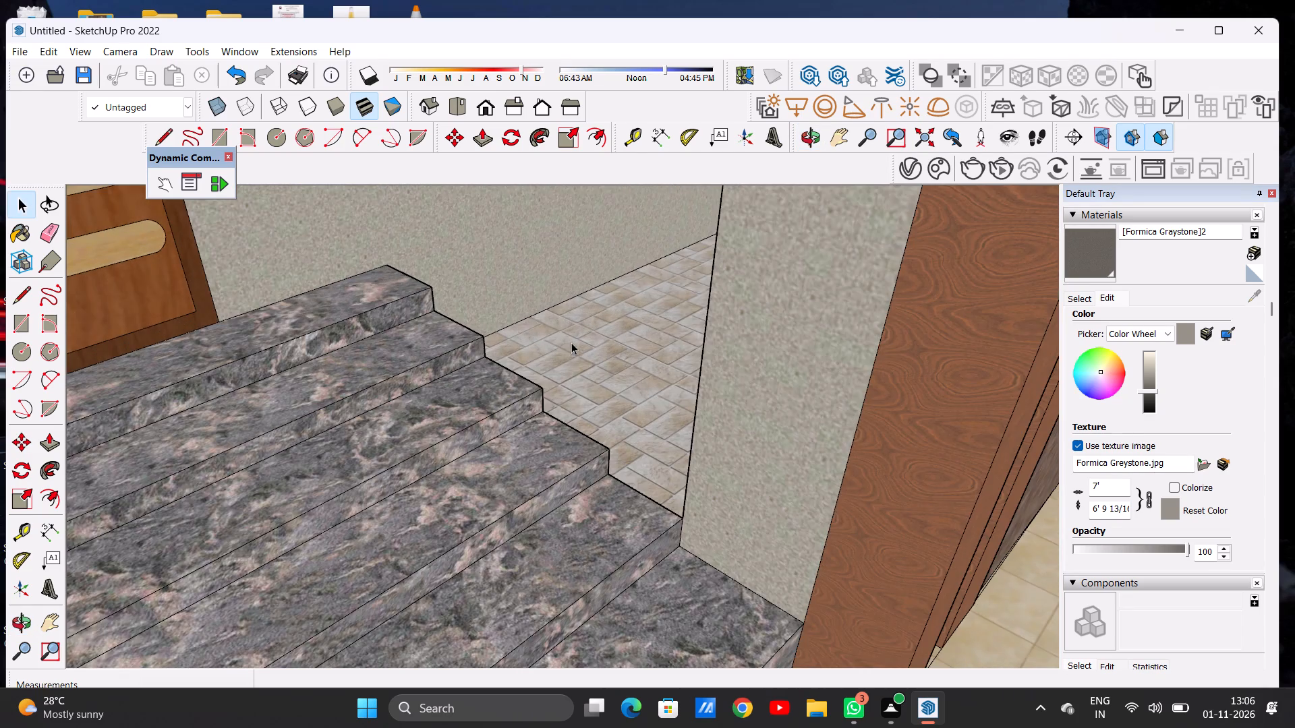
middle_drag(553, 363, 395, 371)
scroll(521, 353, up, 7)
middle_drag(685, 366, 591, 359)
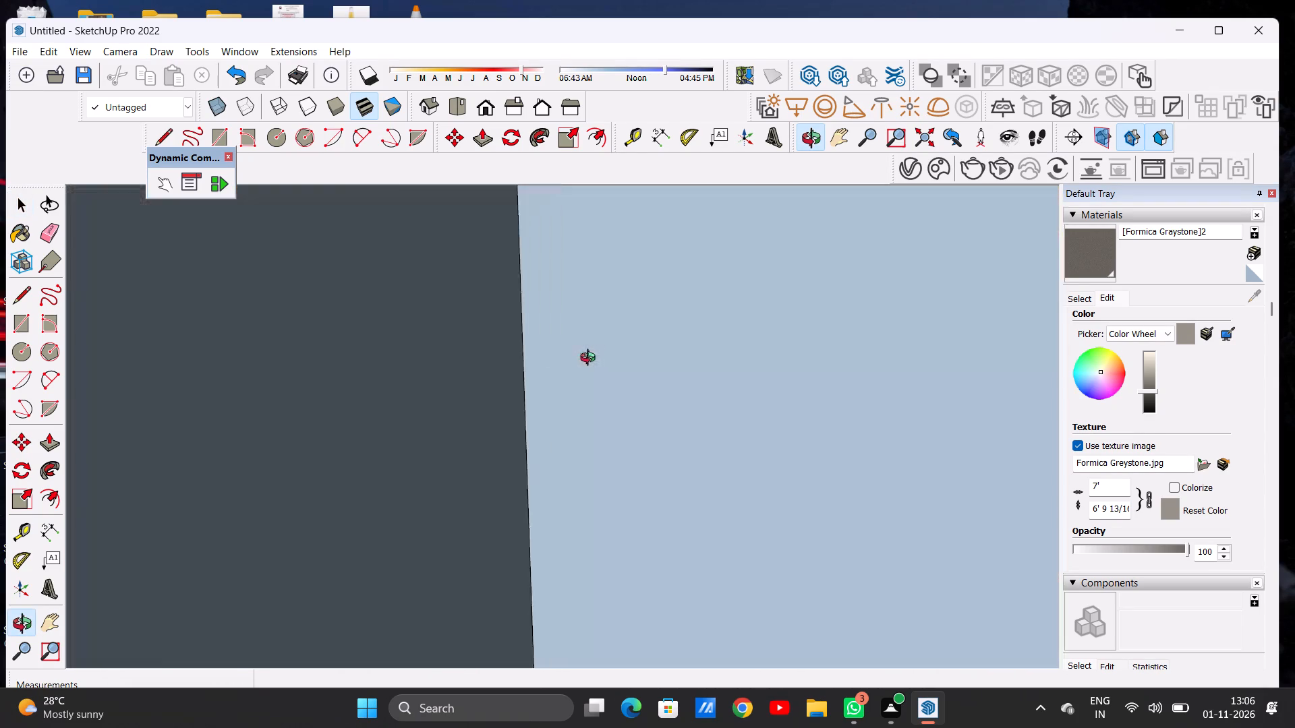
middle_drag(591, 359, 666, 362)
scroll(665, 363, up, 3)
middle_drag(666, 377, 426, 376)
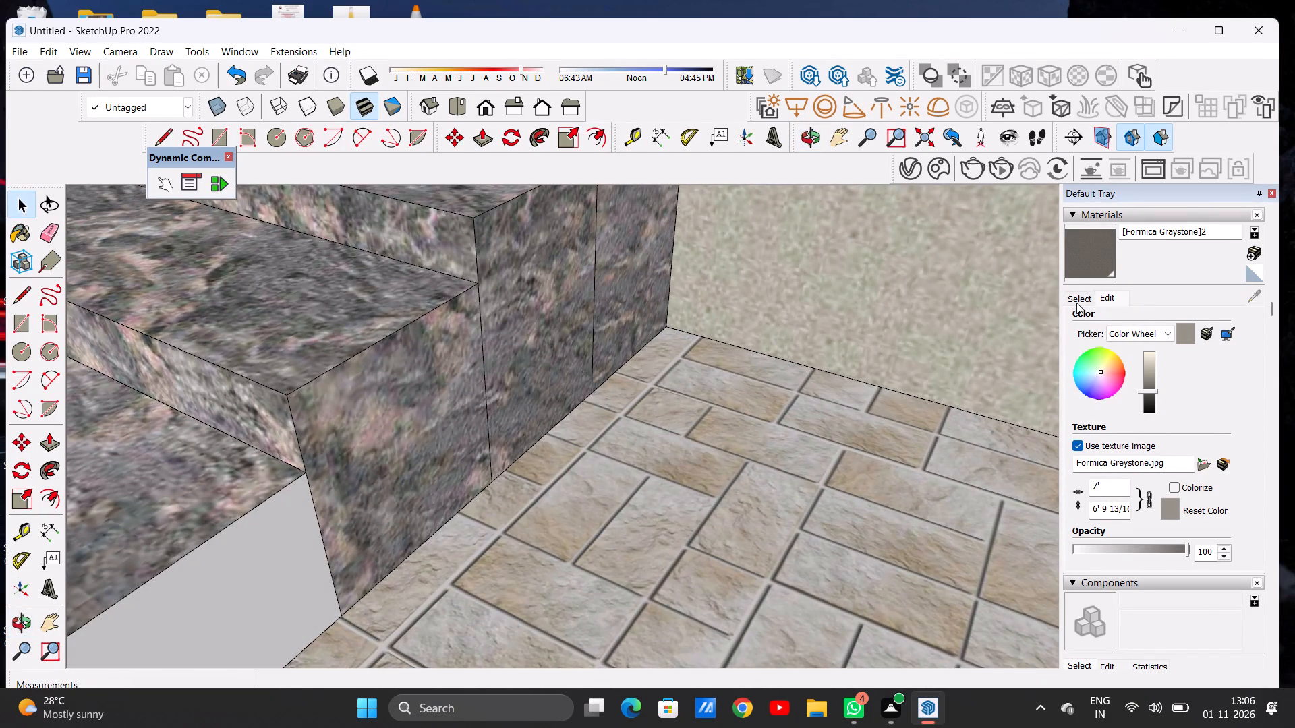
click(1074, 303)
click(1138, 322)
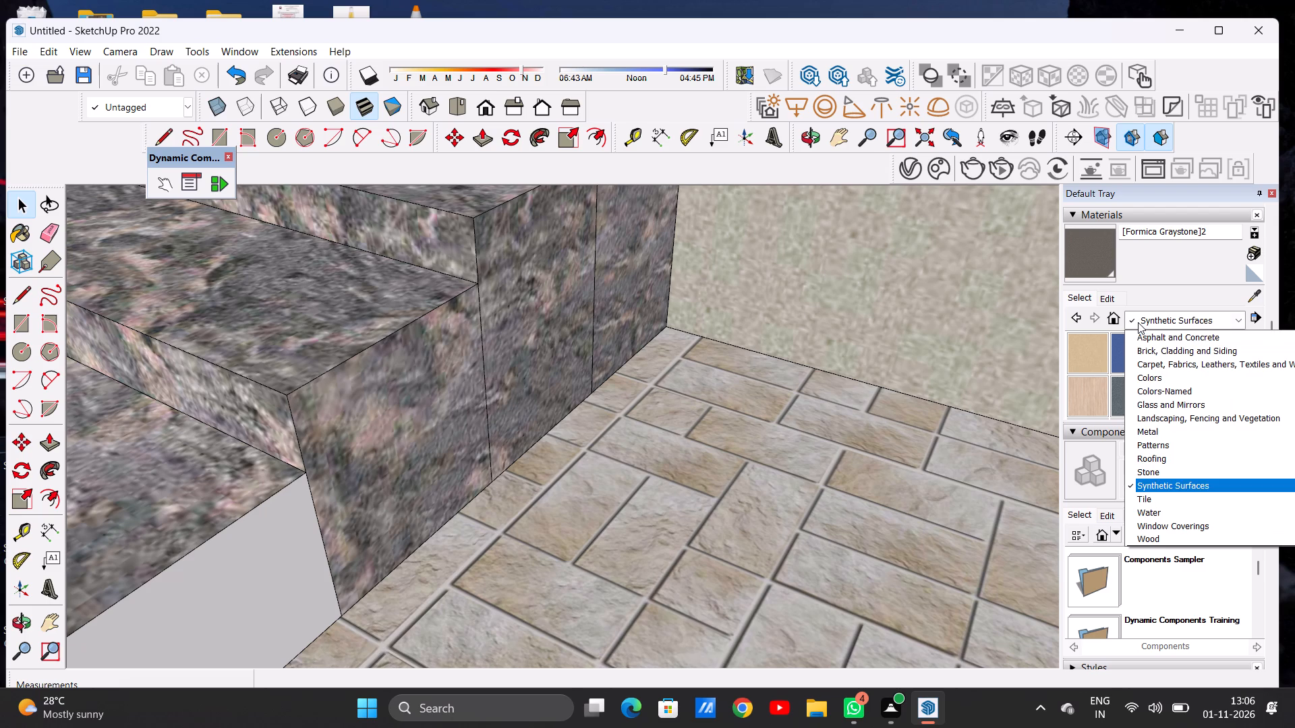
click(1178, 470)
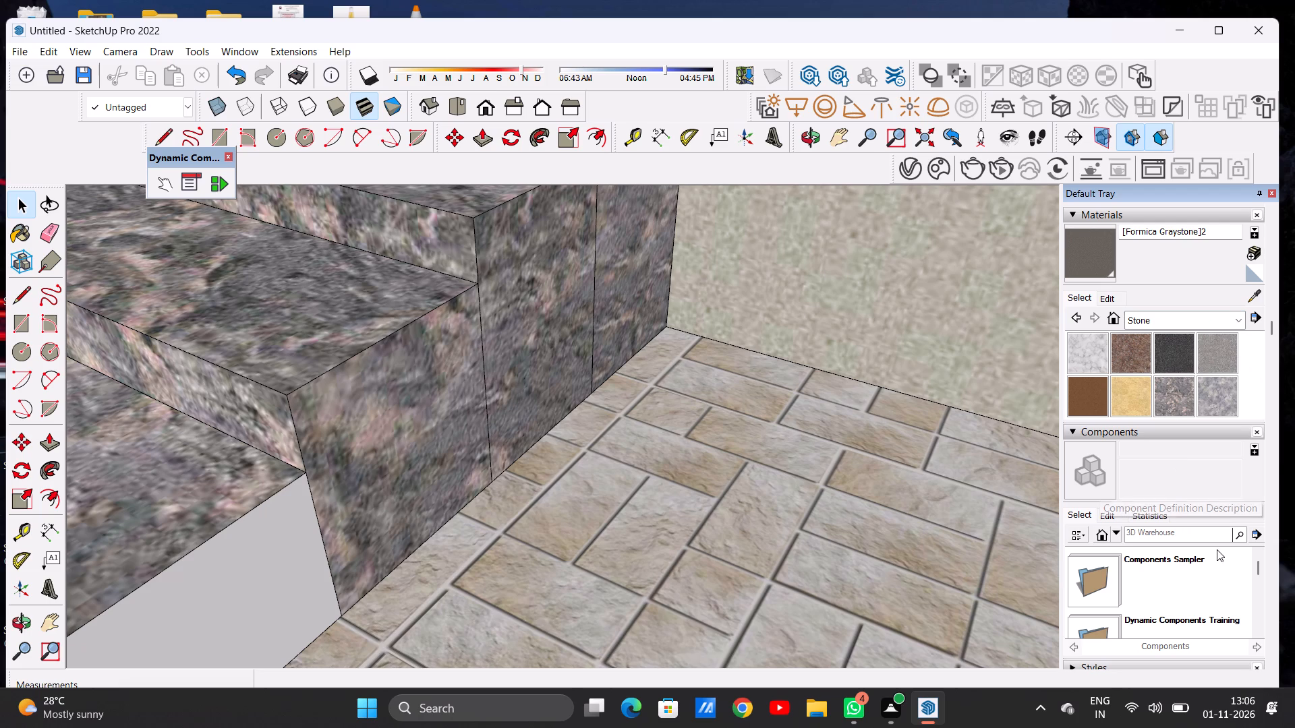
click(1176, 396)
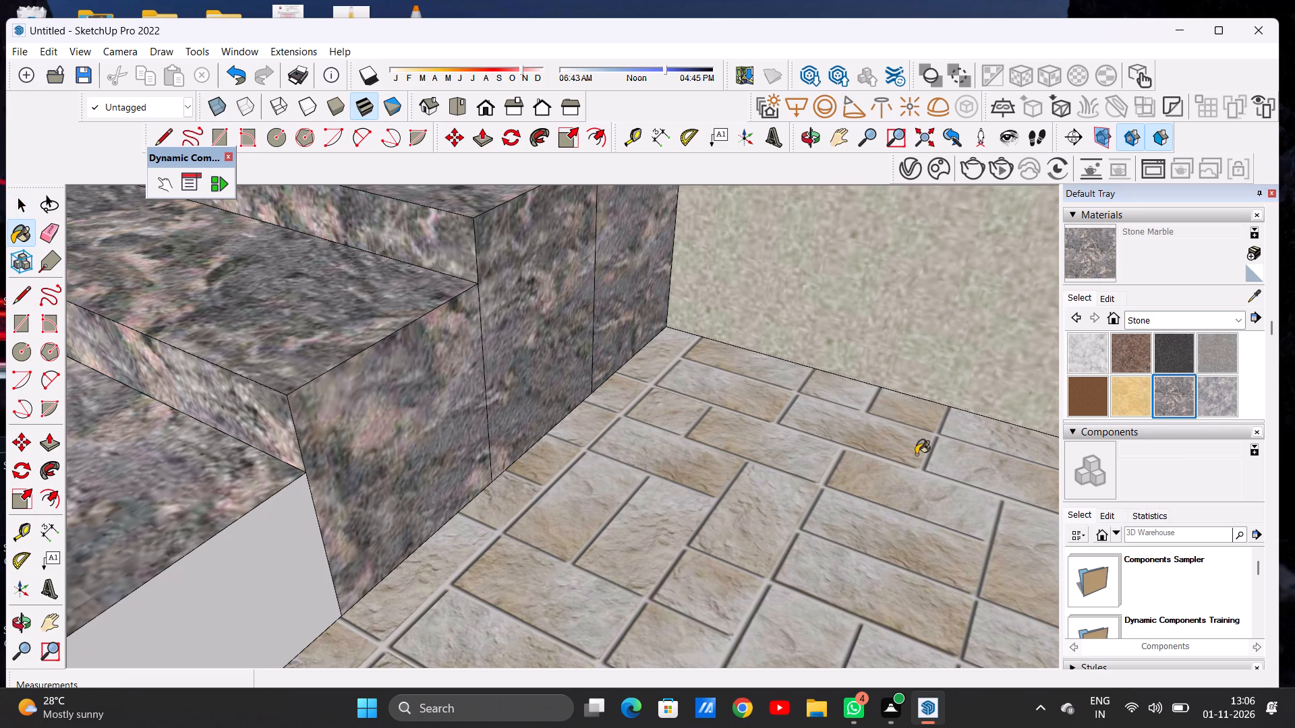
click(269, 582)
key(space)
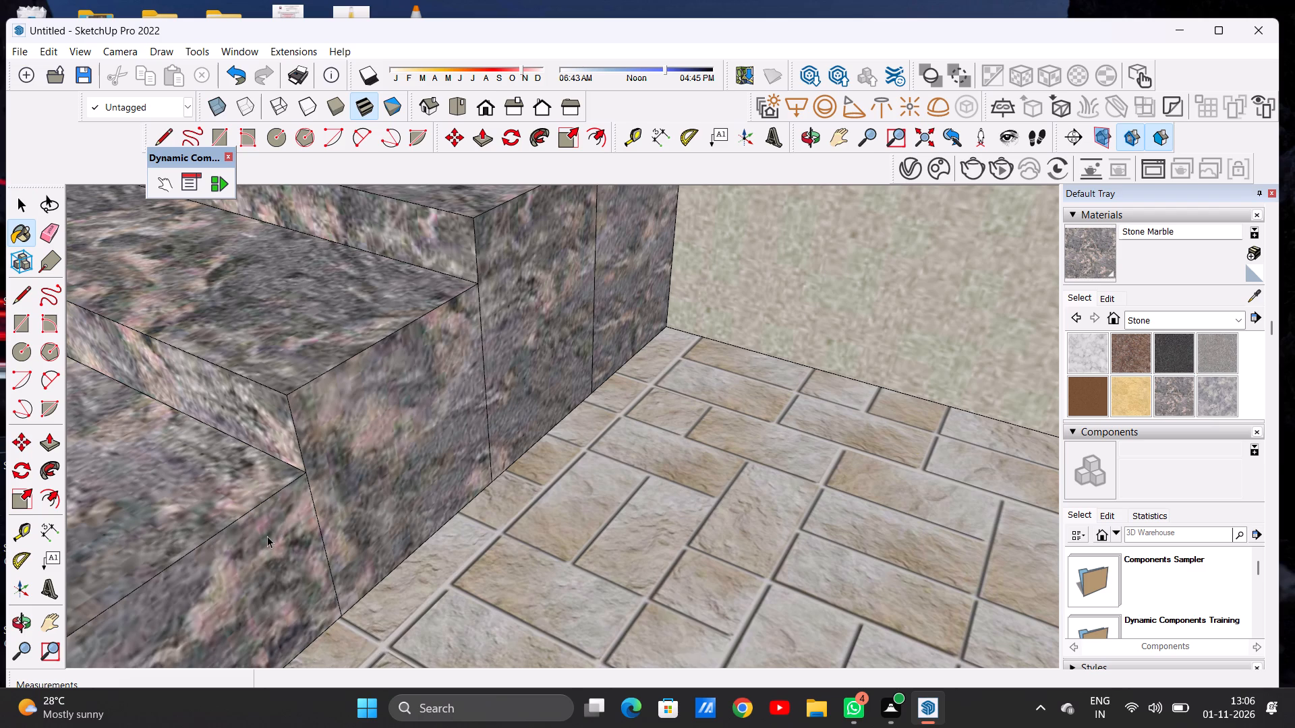
key(space)
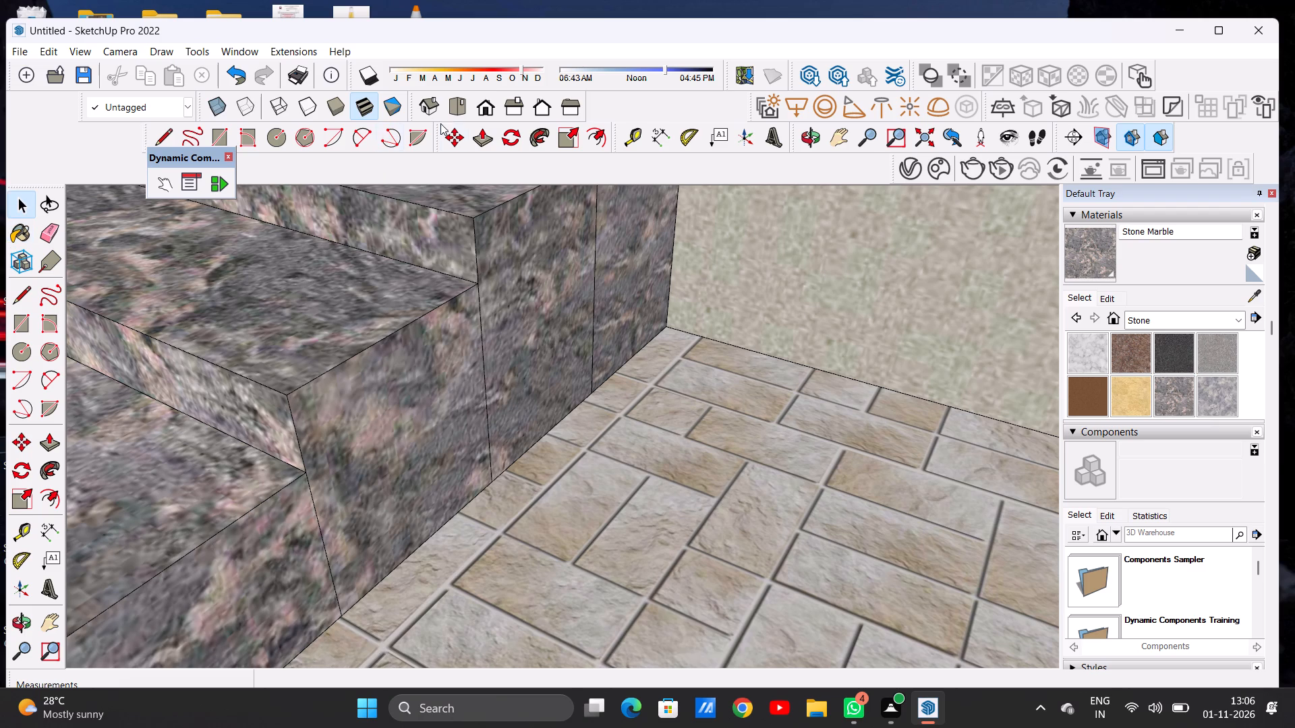
Examine the facade in front view, then inspect the entrance steps and front paving from above.
click(485, 117)
scroll(522, 425, down, 17)
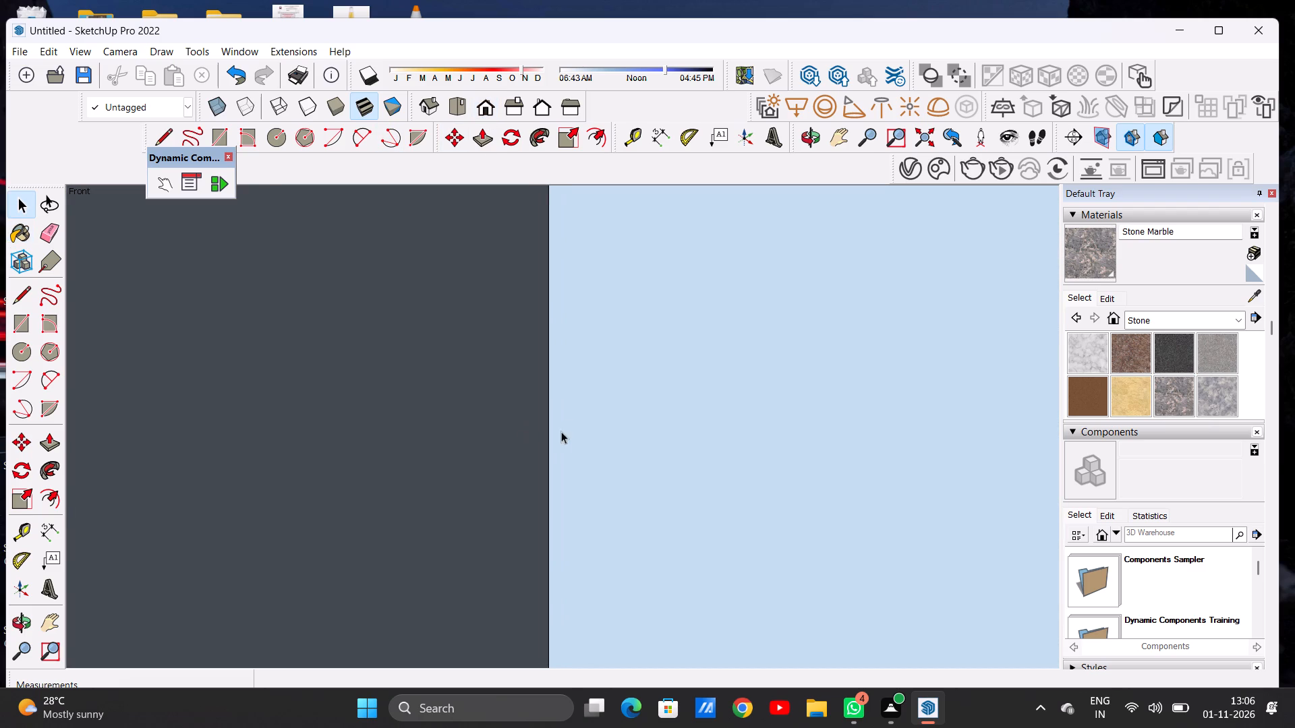
scroll(561, 431, down, 20)
scroll(561, 431, down, 1)
scroll(593, 427, up, 1)
scroll(606, 423, down, 16)
scroll(621, 394, up, 1)
scroll(621, 394, down, 6)
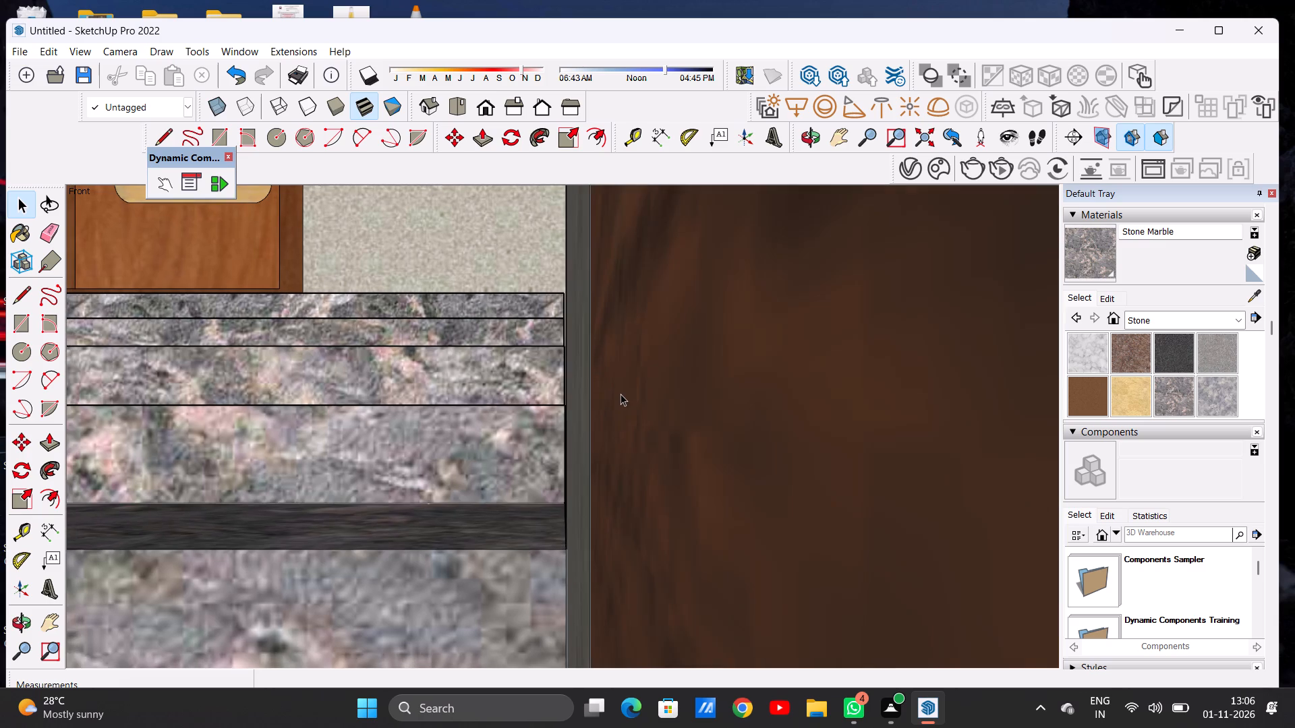
scroll(621, 394, down, 20)
scroll(621, 394, down, 20)
scroll(621, 394, down, 9)
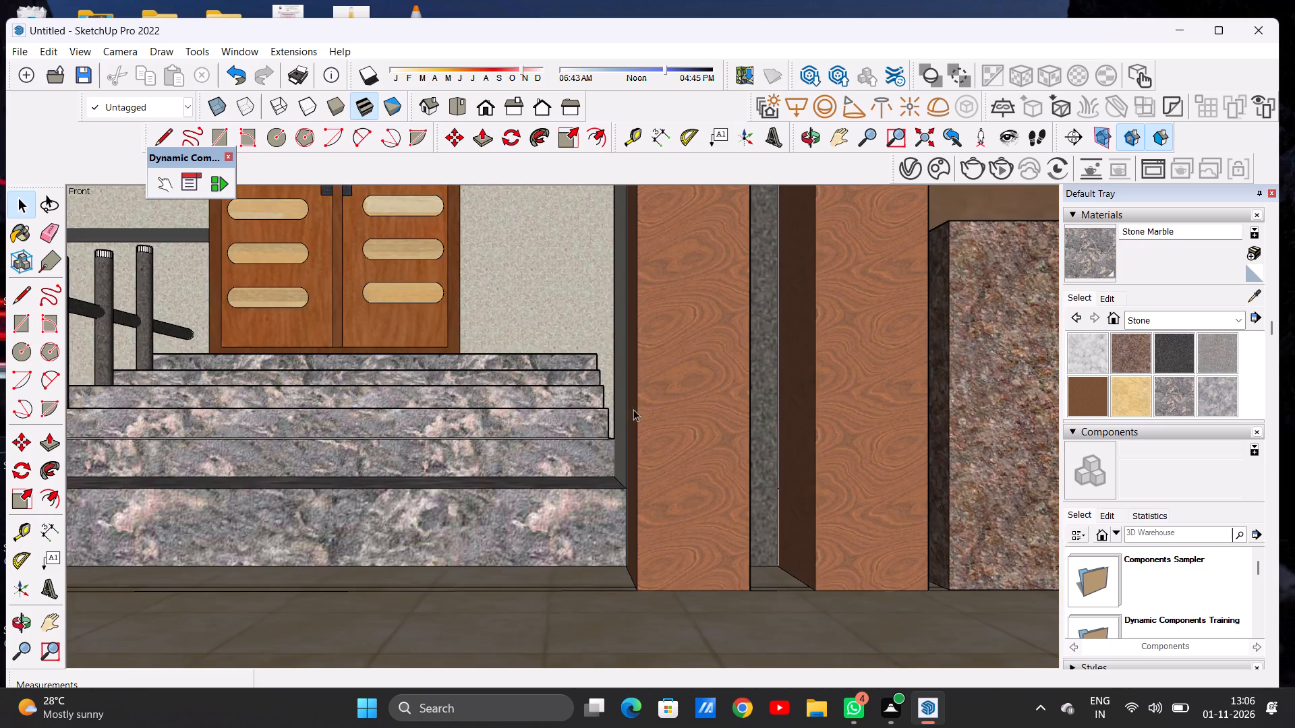
scroll(633, 409, down, 20)
scroll(633, 409, down, 15)
scroll(569, 464, up, 1)
scroll(569, 464, down, 3)
middle_drag(585, 425, 587, 468)
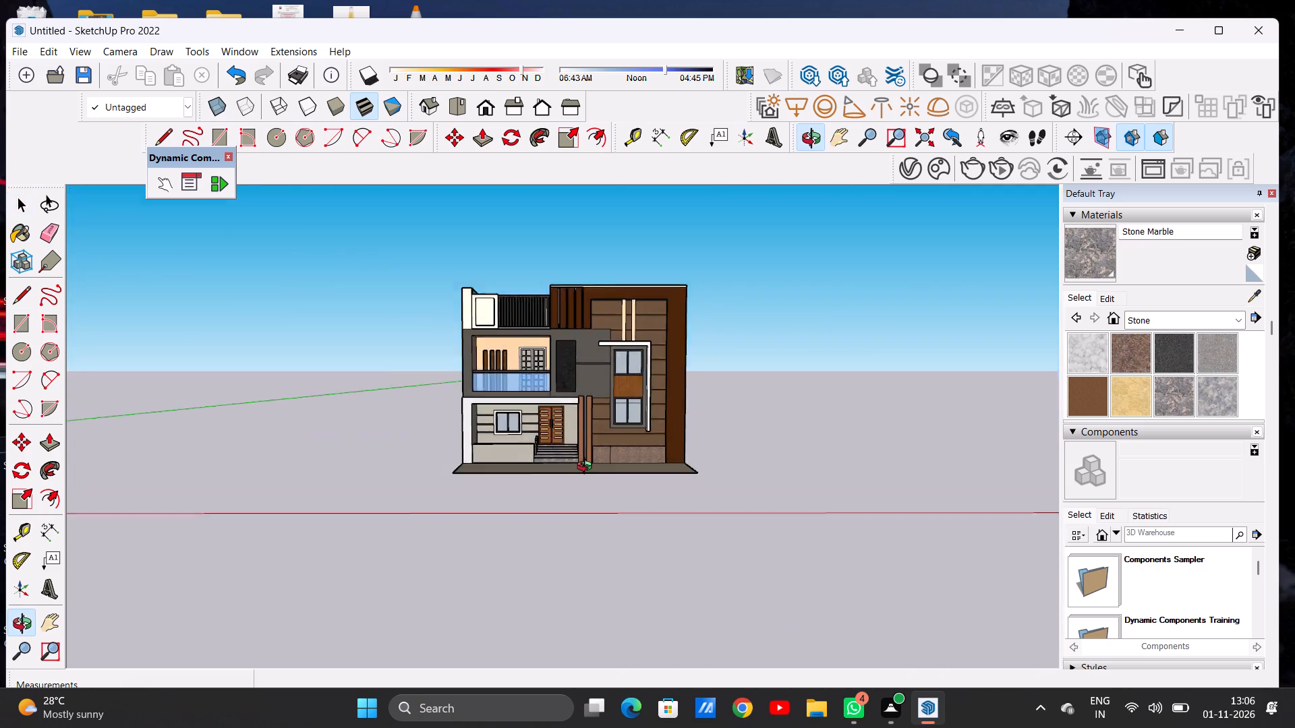
middle_drag(587, 468, 582, 578)
scroll(579, 559, up, 3)
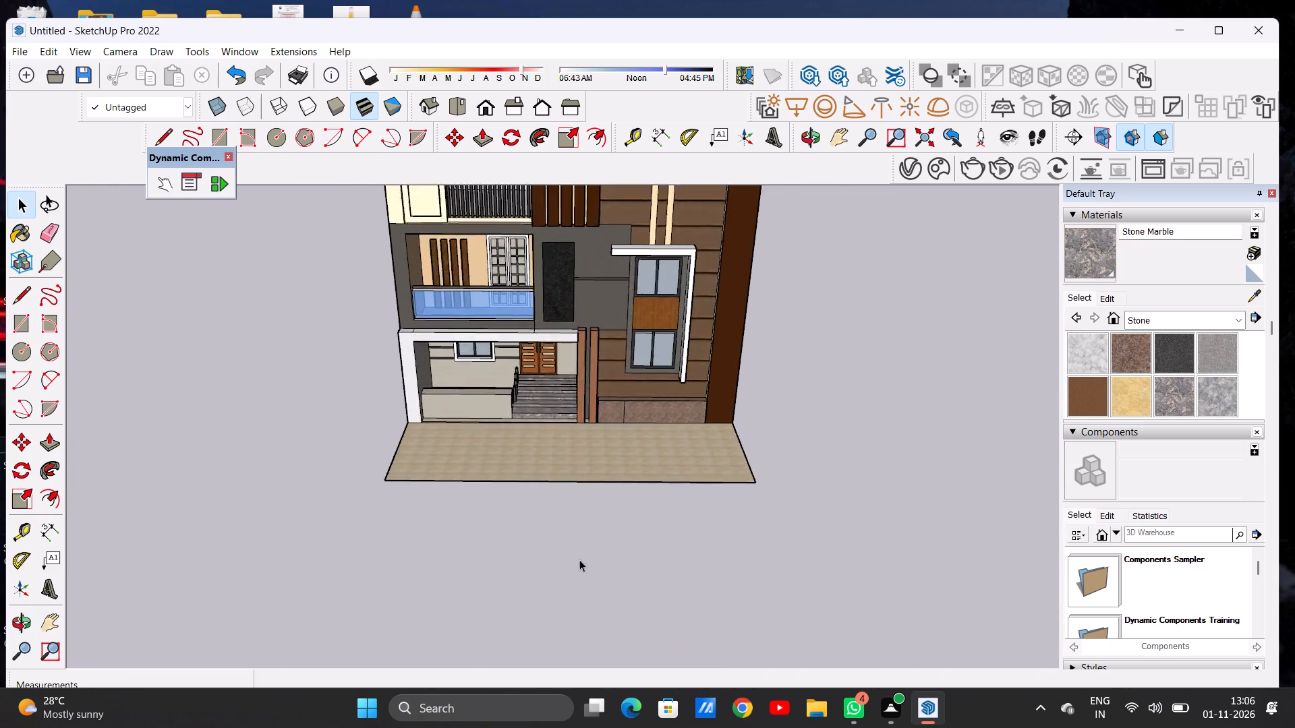
scroll(579, 559, up, 8)
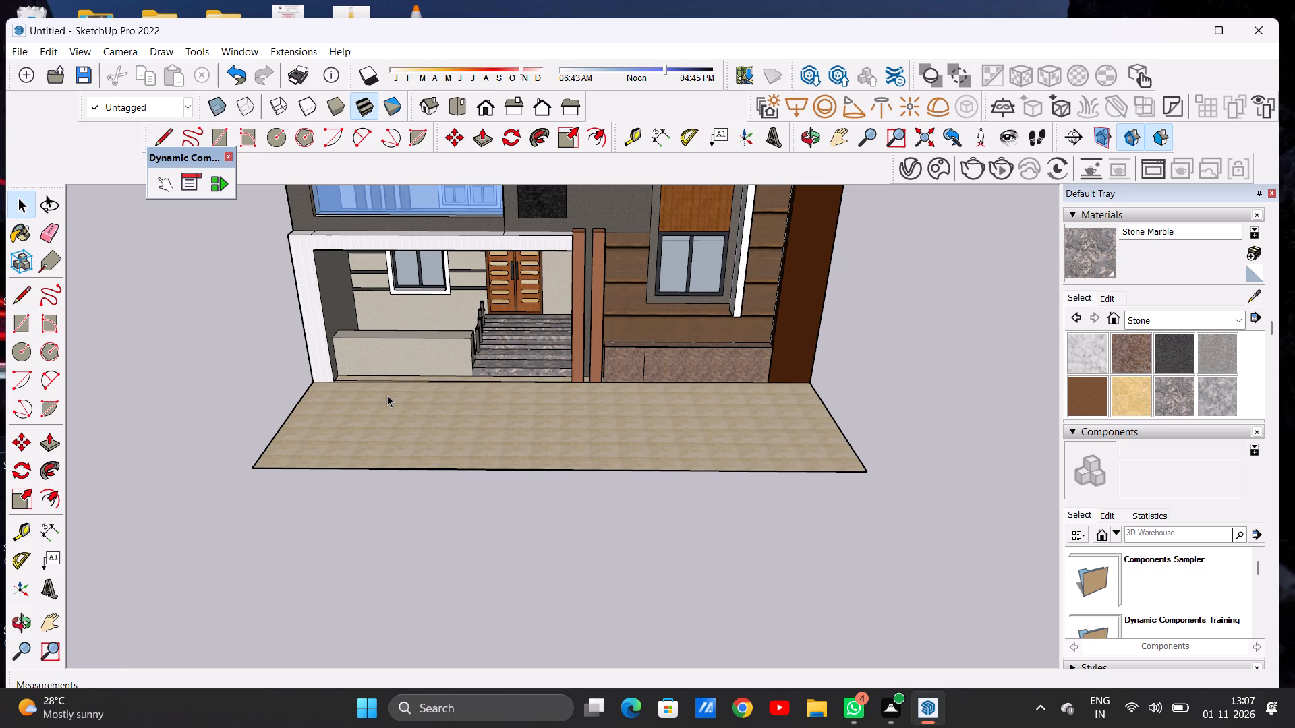
Examine the whole house from the side and front to check the finished facade.
scroll(387, 395, down, 5)
scroll(431, 444, down, 19)
scroll(455, 465, up, 1)
scroll(455, 465, down, 8)
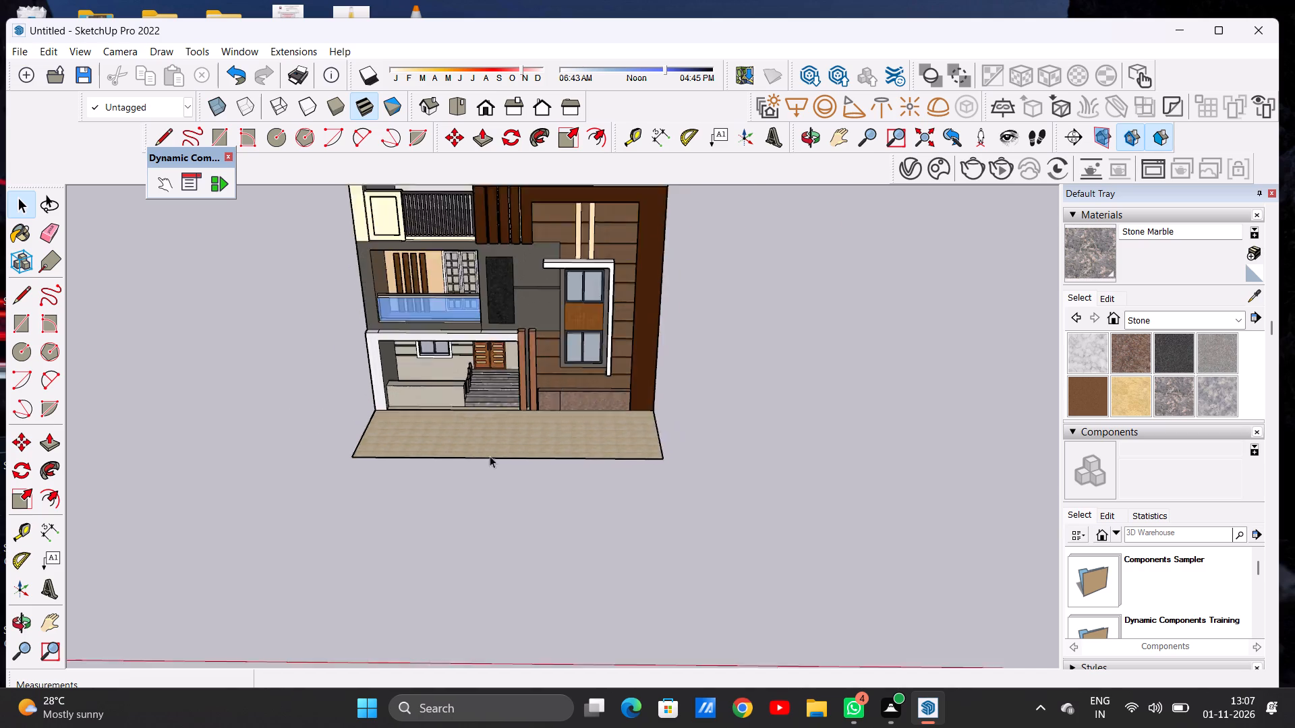
scroll(490, 456, down, 7)
scroll(476, 395, up, 9)
scroll(454, 384, down, 1)
scroll(454, 384, up, 6)
middle_drag(359, 438, 661, 374)
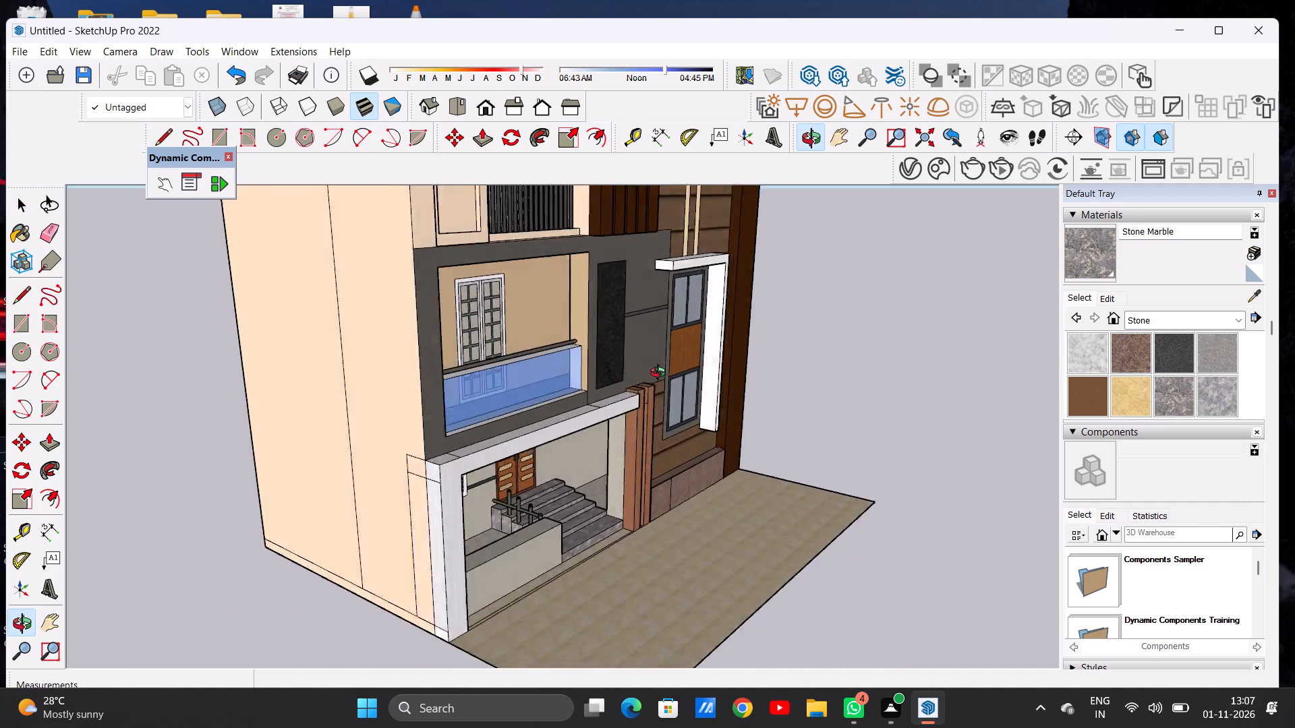
middle_drag(661, 374, 383, 390)
scroll(383, 390, up, 1)
scroll(471, 413, down, 11)
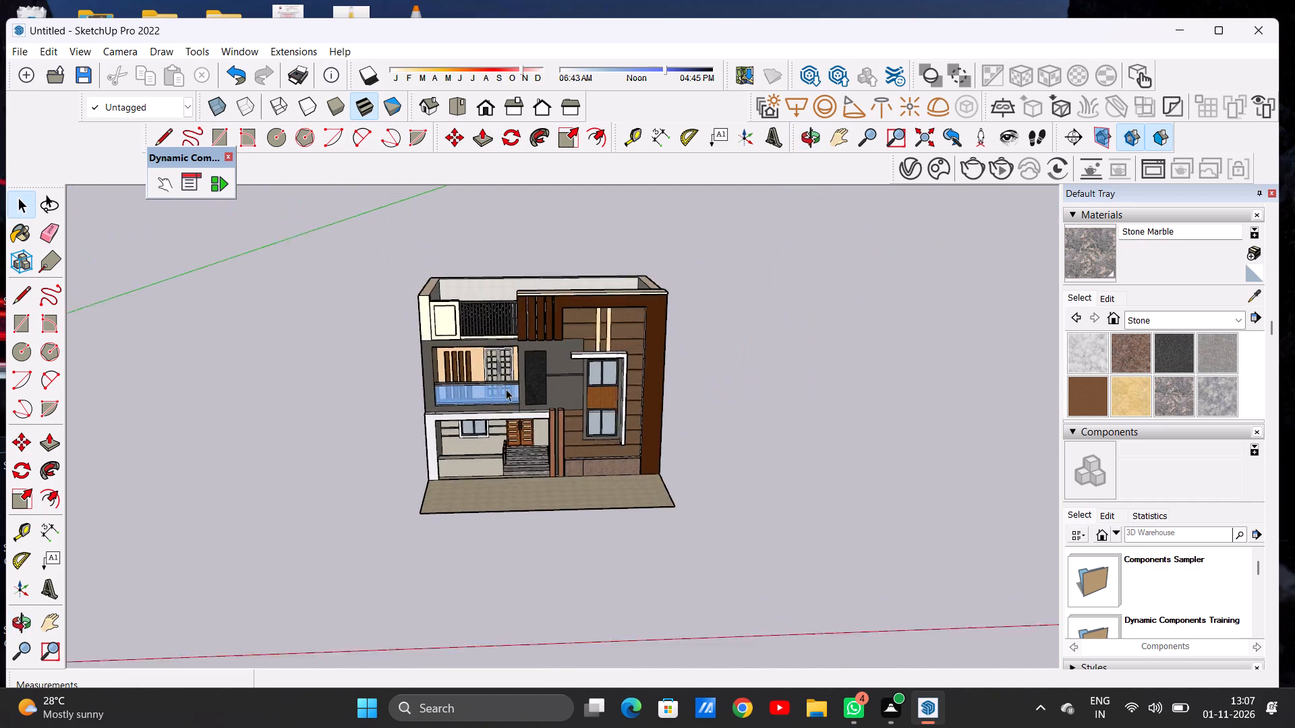
scroll(506, 389, down, 3)
scroll(546, 404, up, 7)
scroll(584, 434, down, 5)
middle_drag(616, 452, 592, 430)
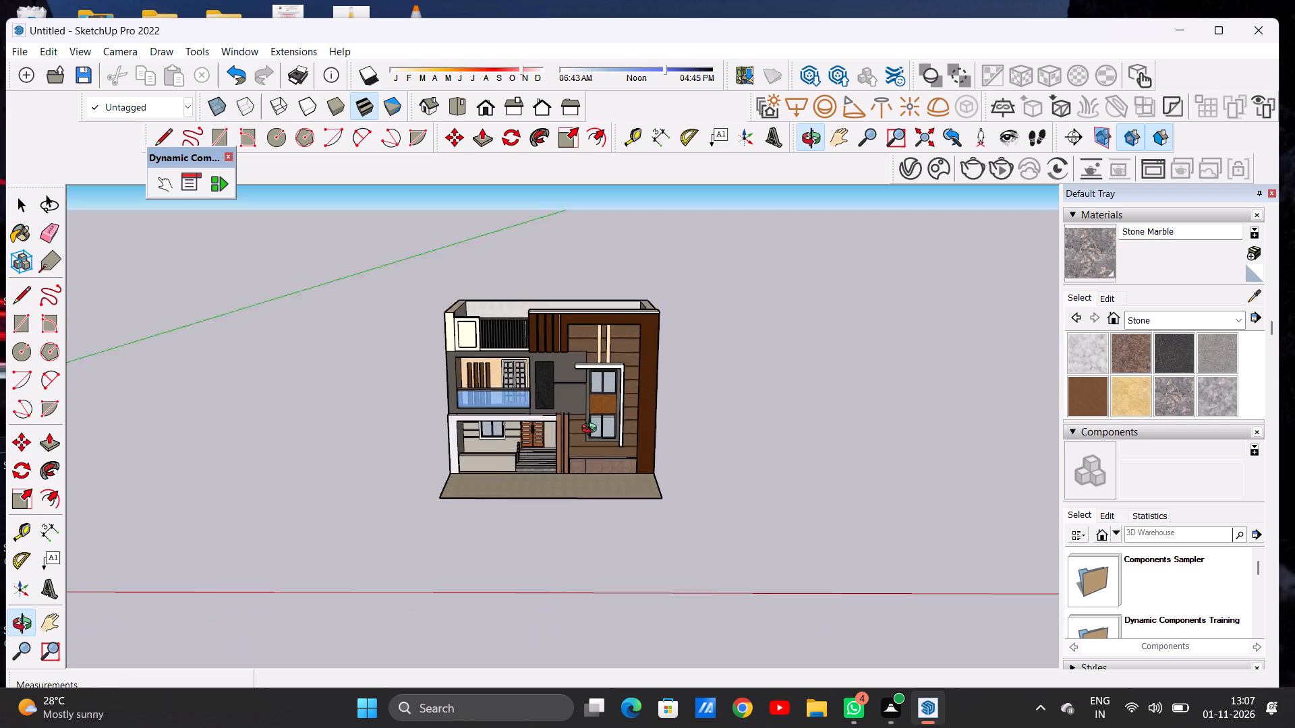
middle_drag(592, 430, 571, 439)
scroll(571, 439, up, 6)
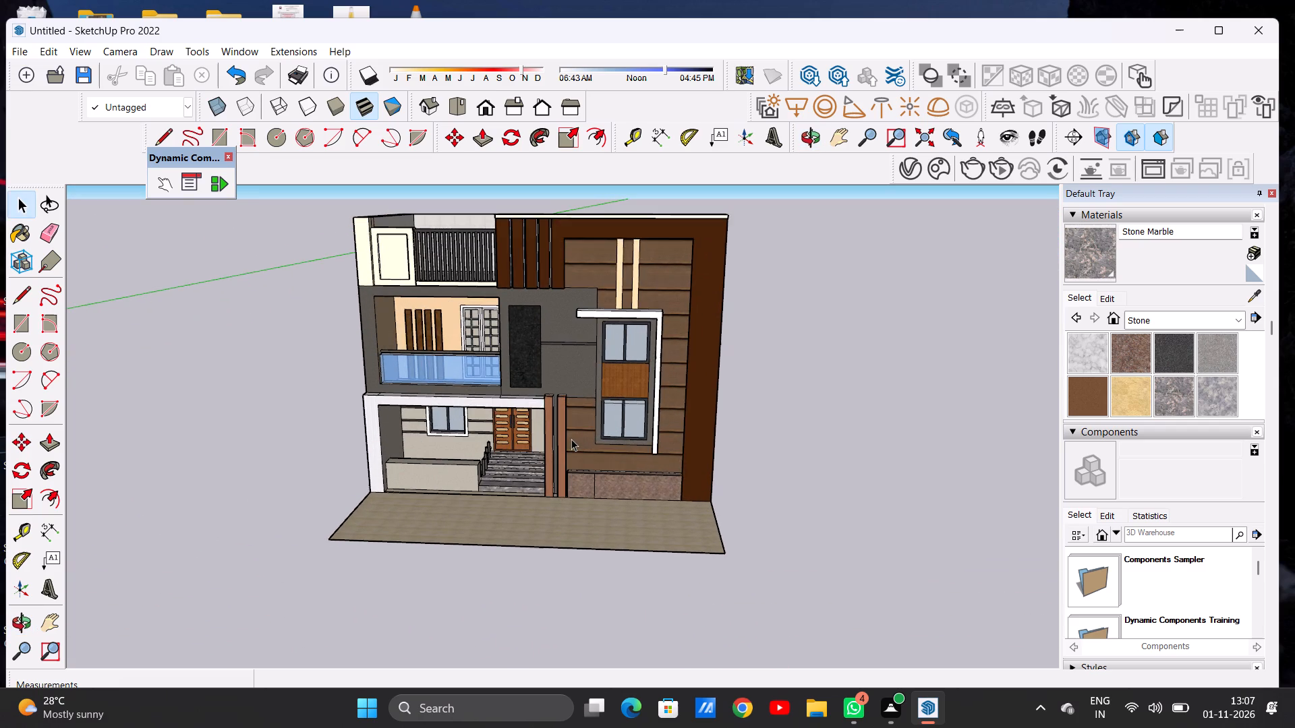
scroll(571, 439, down, 2)
Save the model as DUPLEX in the Documents folder as a SketchUp model.
key(ctrl+s)
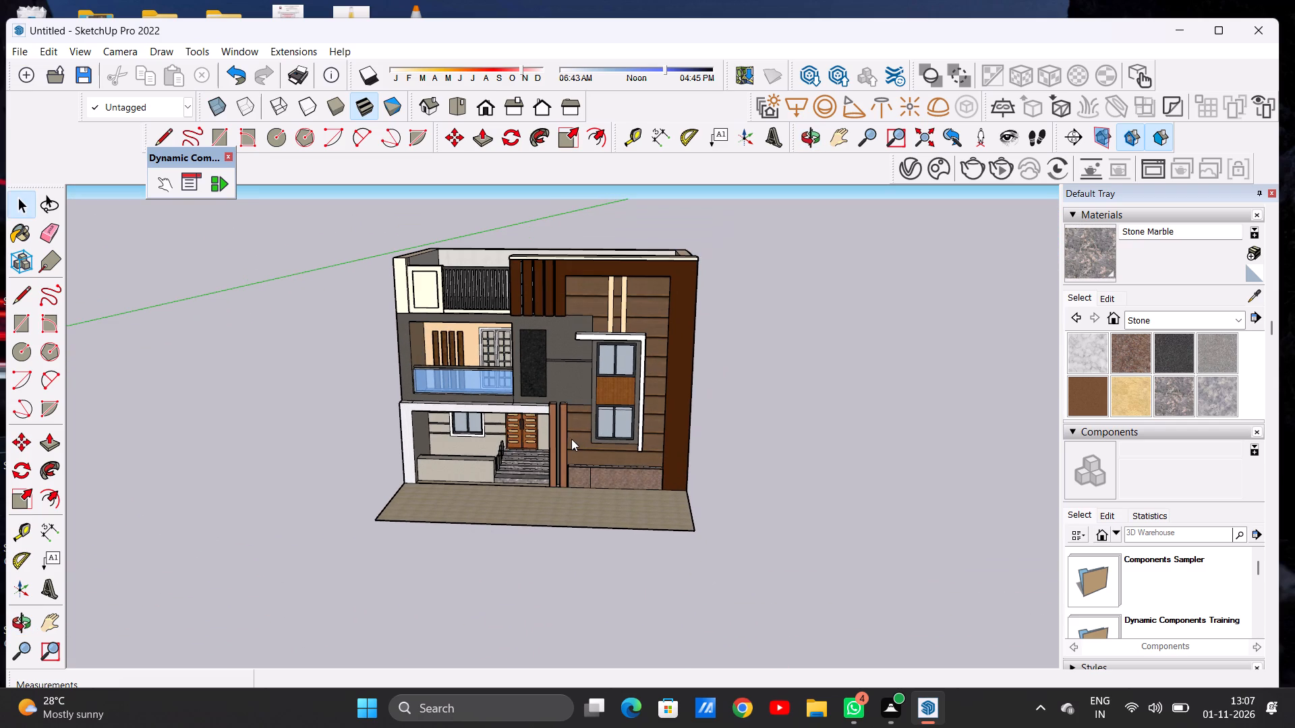
key(BackSpace)
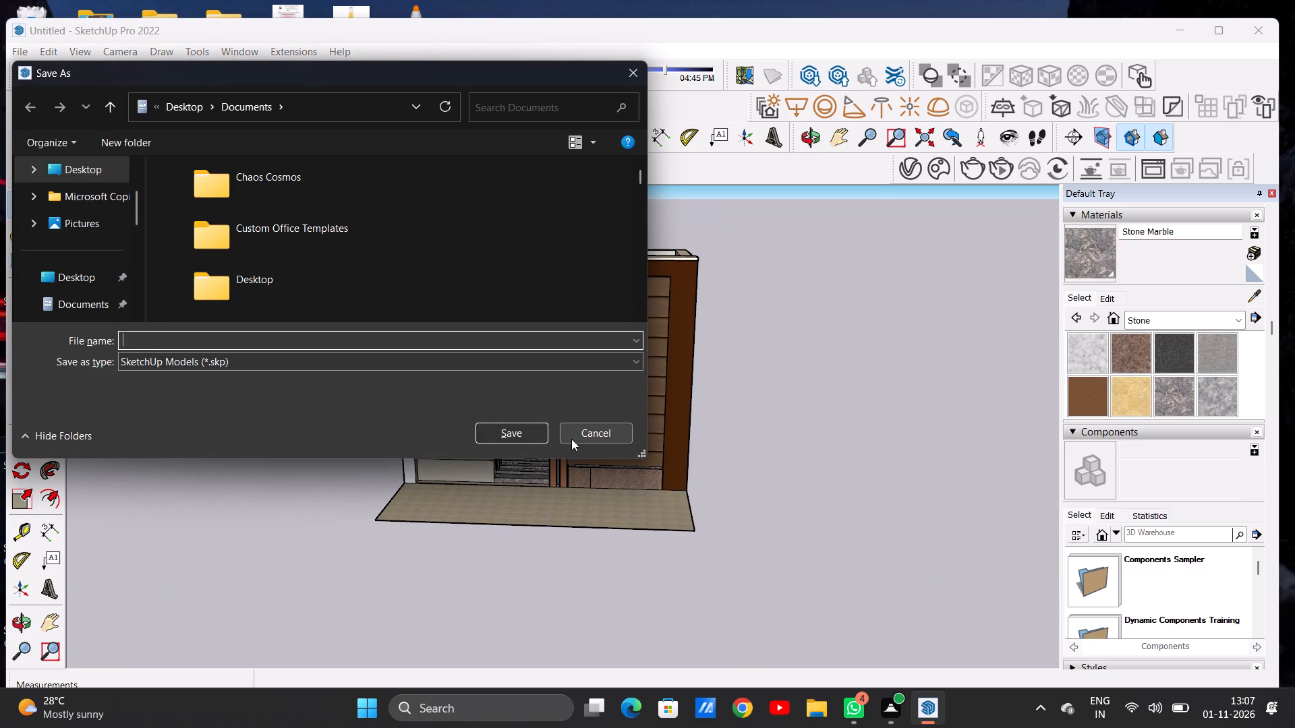
text(DUPLEX)
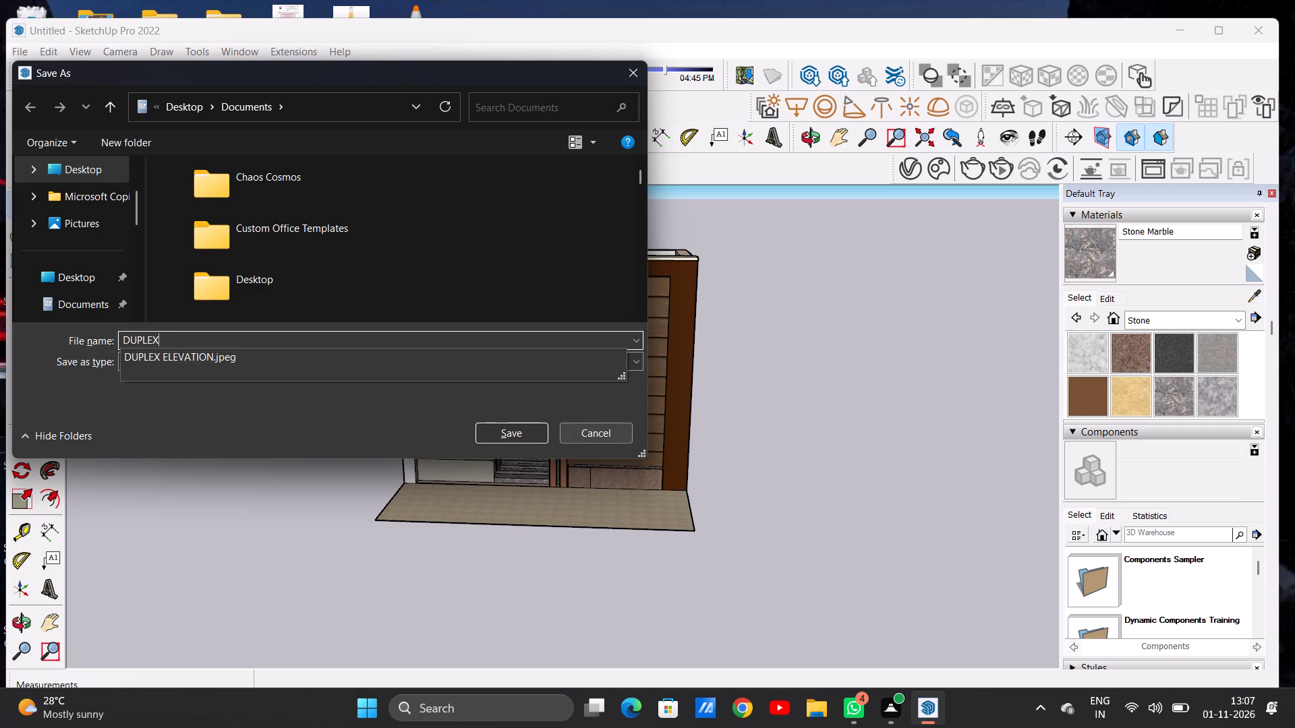
key(space)
click(517, 429)
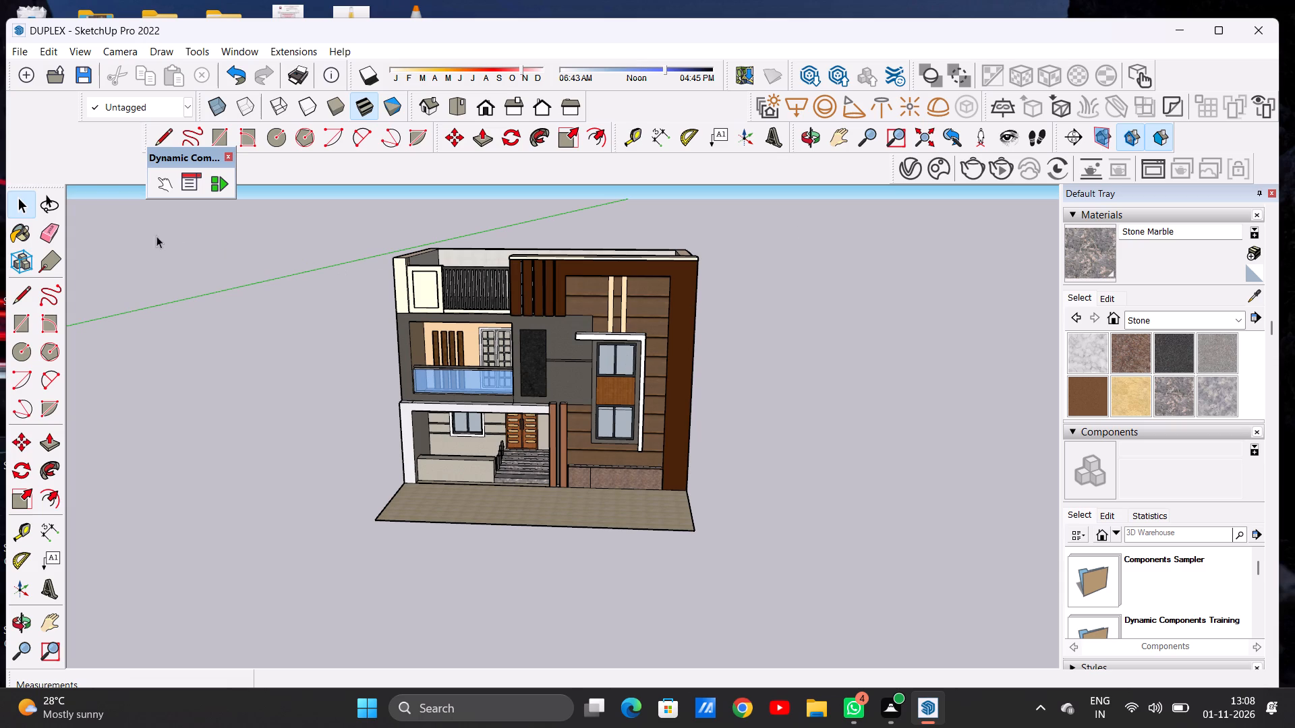
Export the current view as a 2D JPEG image named DUPLEX PDF in the Documents folder.
click(20, 46)
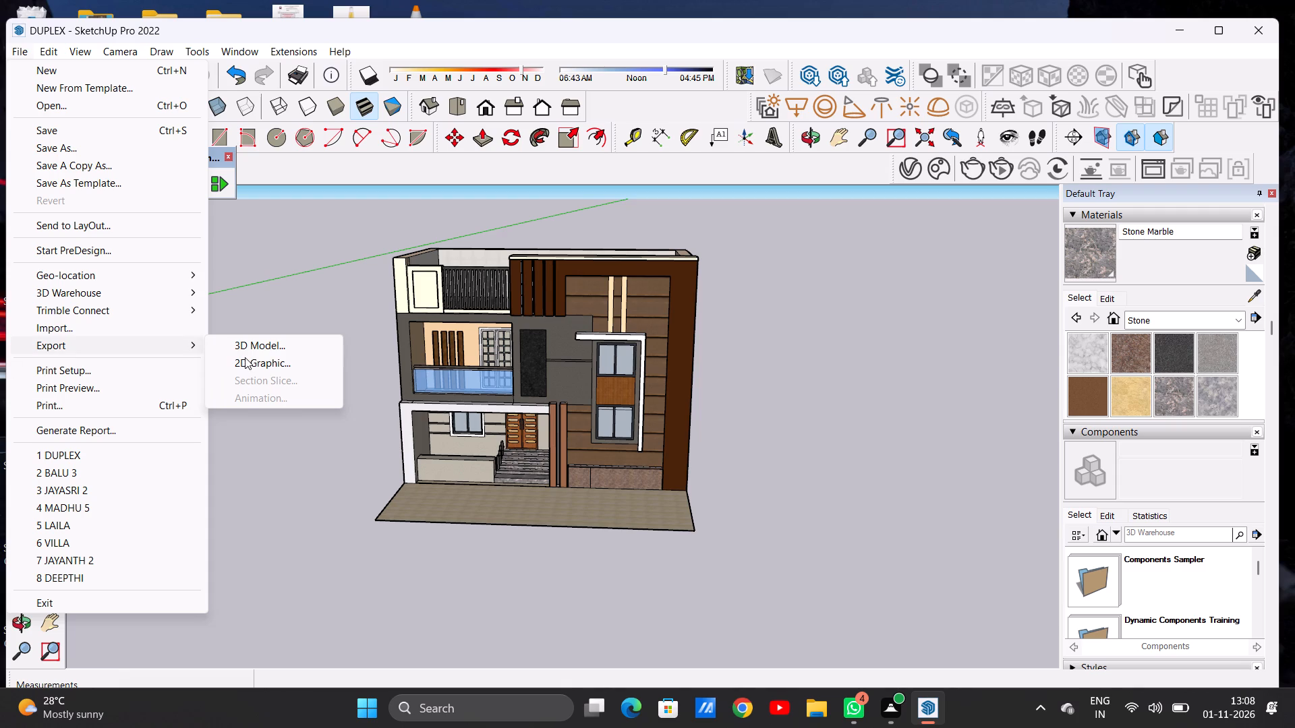
click(245, 357)
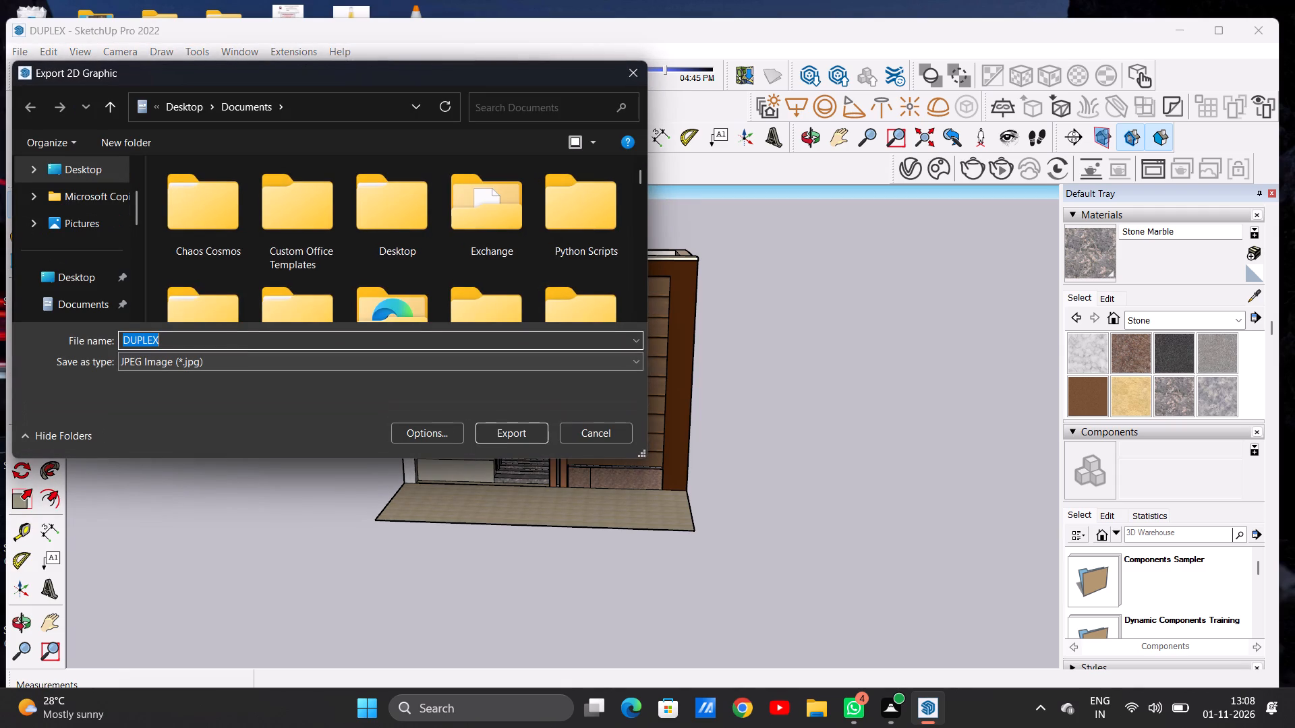
click(264, 337)
key(space)
text(PDF)
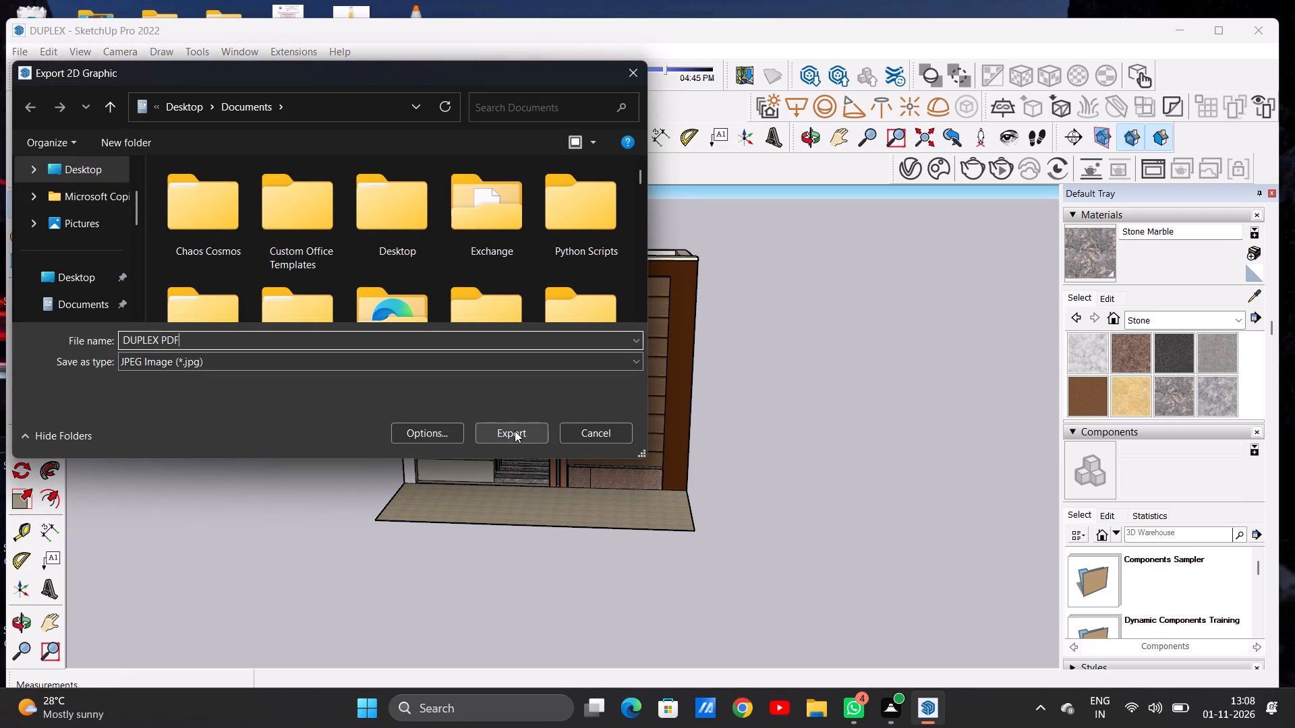
click(515, 430)
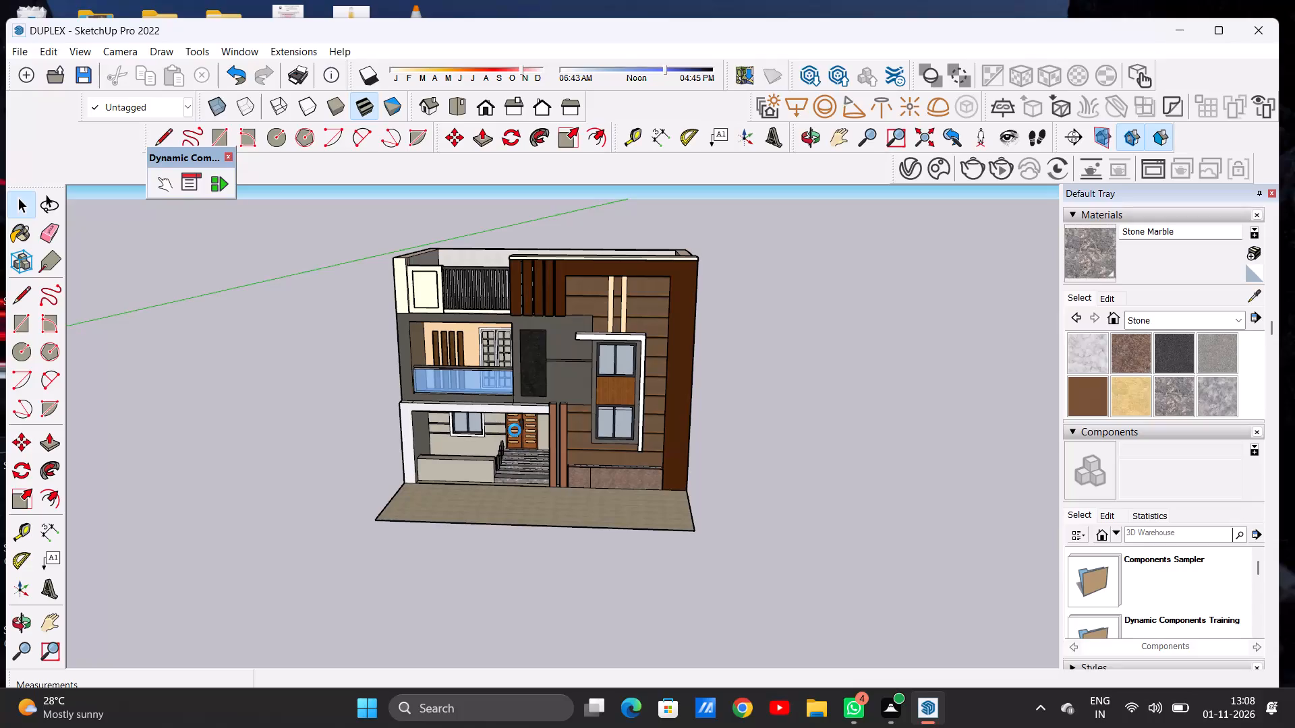